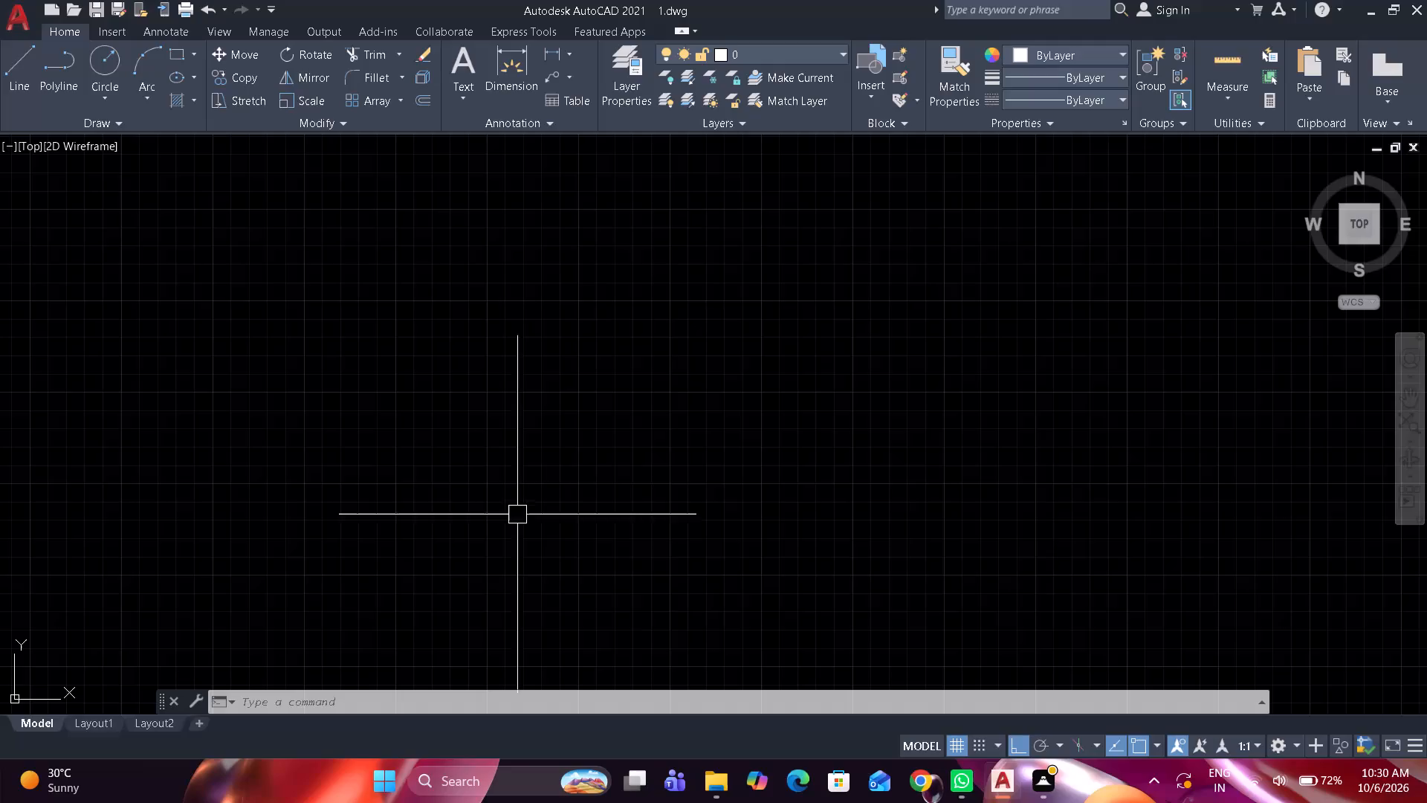
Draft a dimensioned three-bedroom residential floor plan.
Turn on command history logging for the drawing with LOGFILEON.
scroll(719, 445, down, 2)
middle_drag(612, 454, 311, 483)
scroll(450, 475, up, 1)
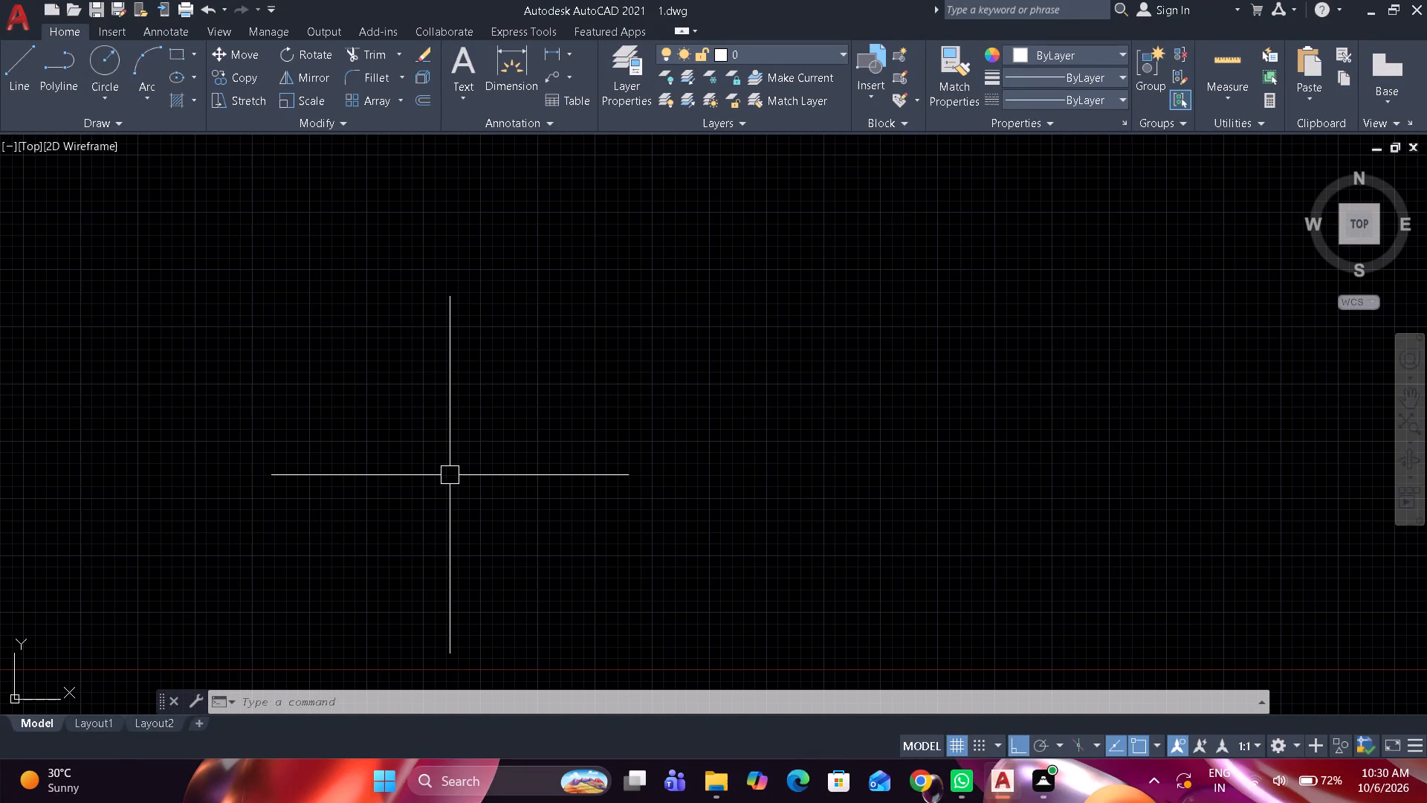
text(log)
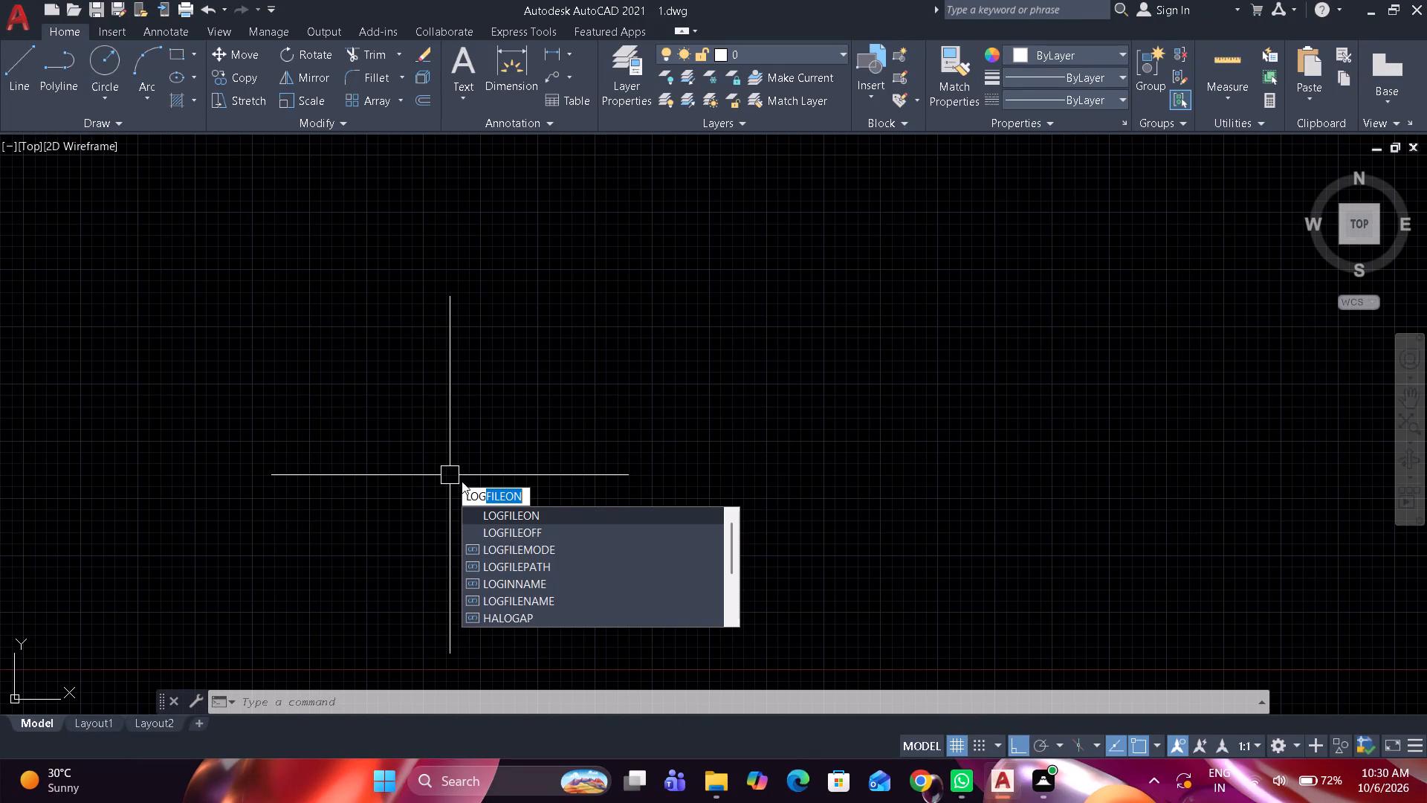
click(516, 520)
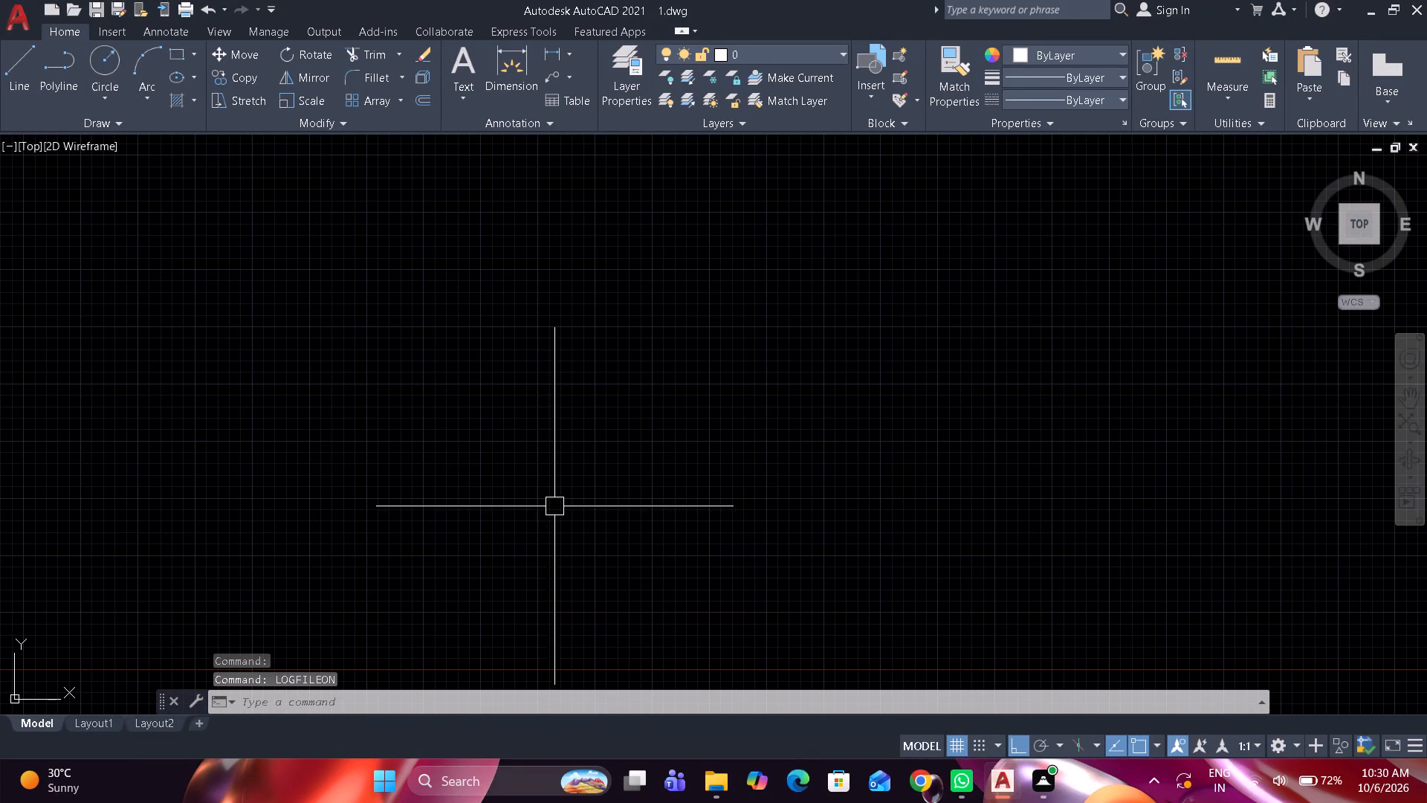
Open the Layer Properties Manager and dock it beside the drawing area, widened and with its filter tree collapsed.
scroll(555, 505, down, 1)
middle_drag(555, 505, 635, 494)
scroll(461, 460, up, 1)
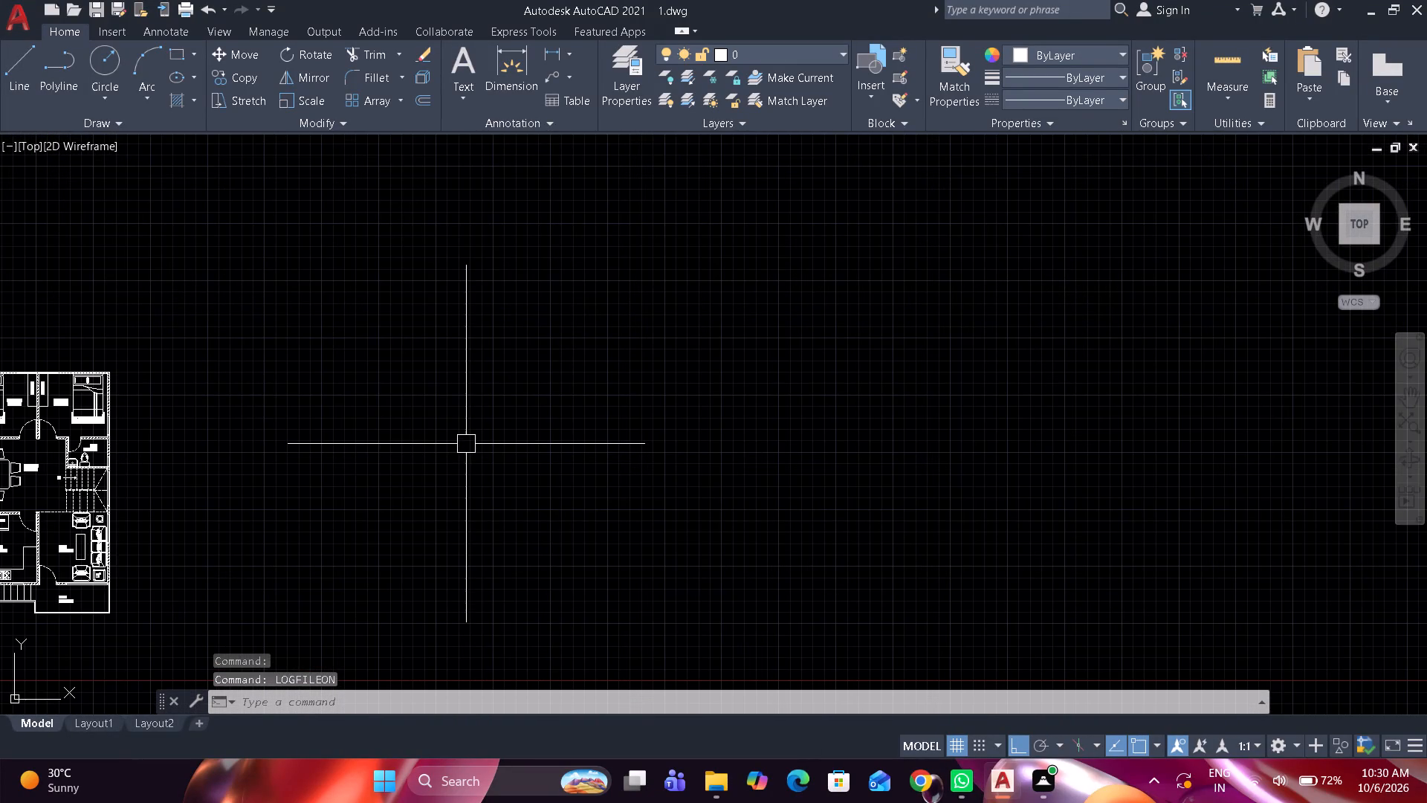
text(la)
key(space)
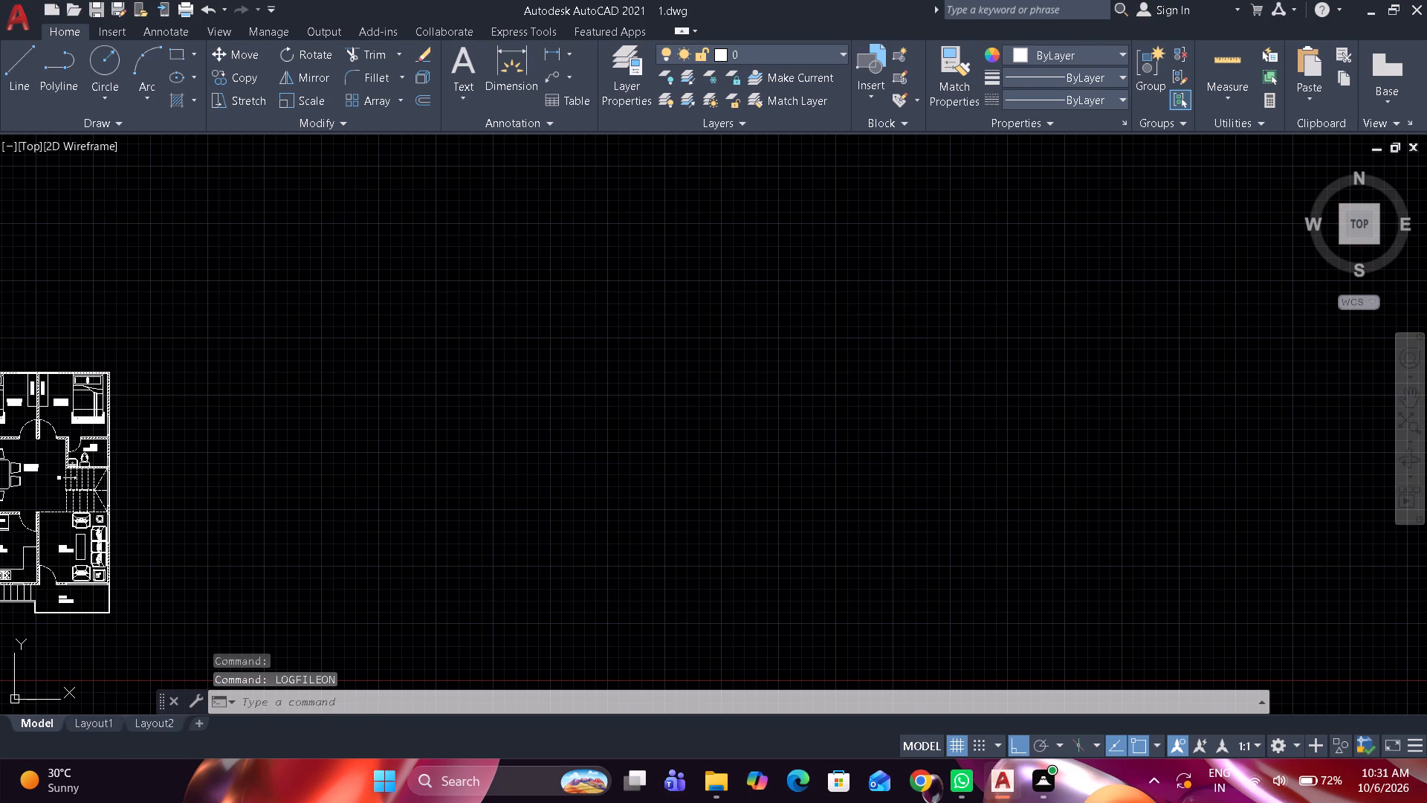
drag(4, 201, 6, 201)
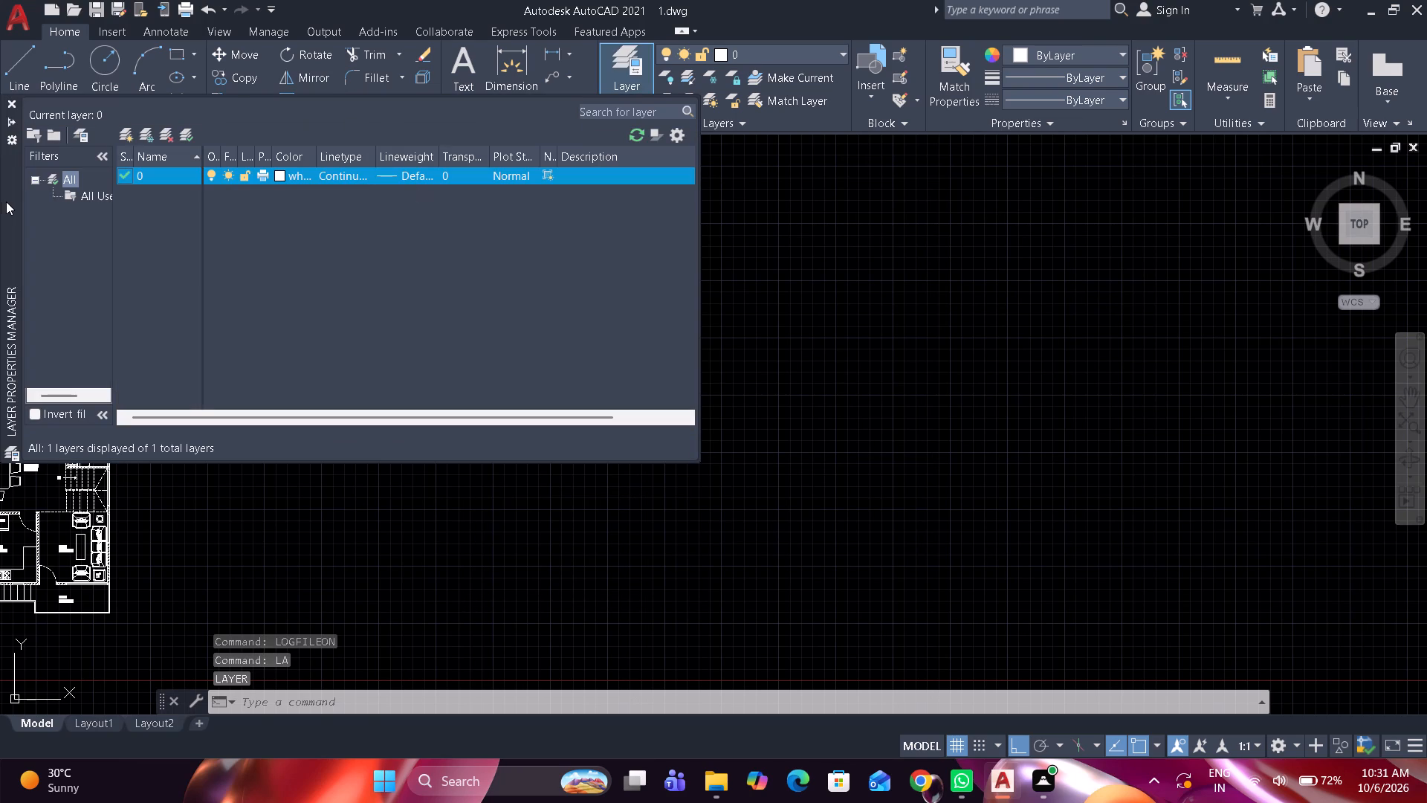
drag(6, 201, 1372, 261)
drag(1420, 259, 1426, 287)
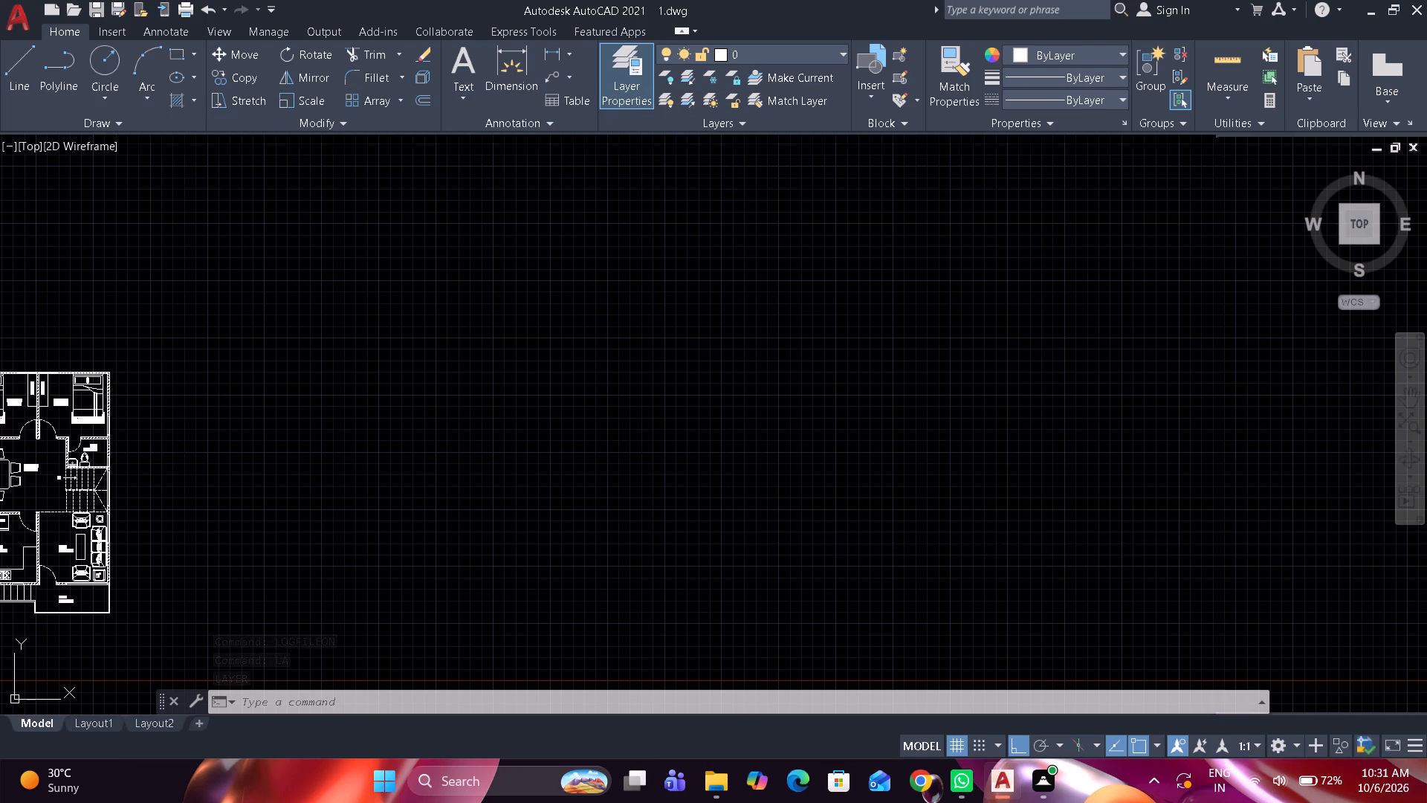
click(1295, 216)
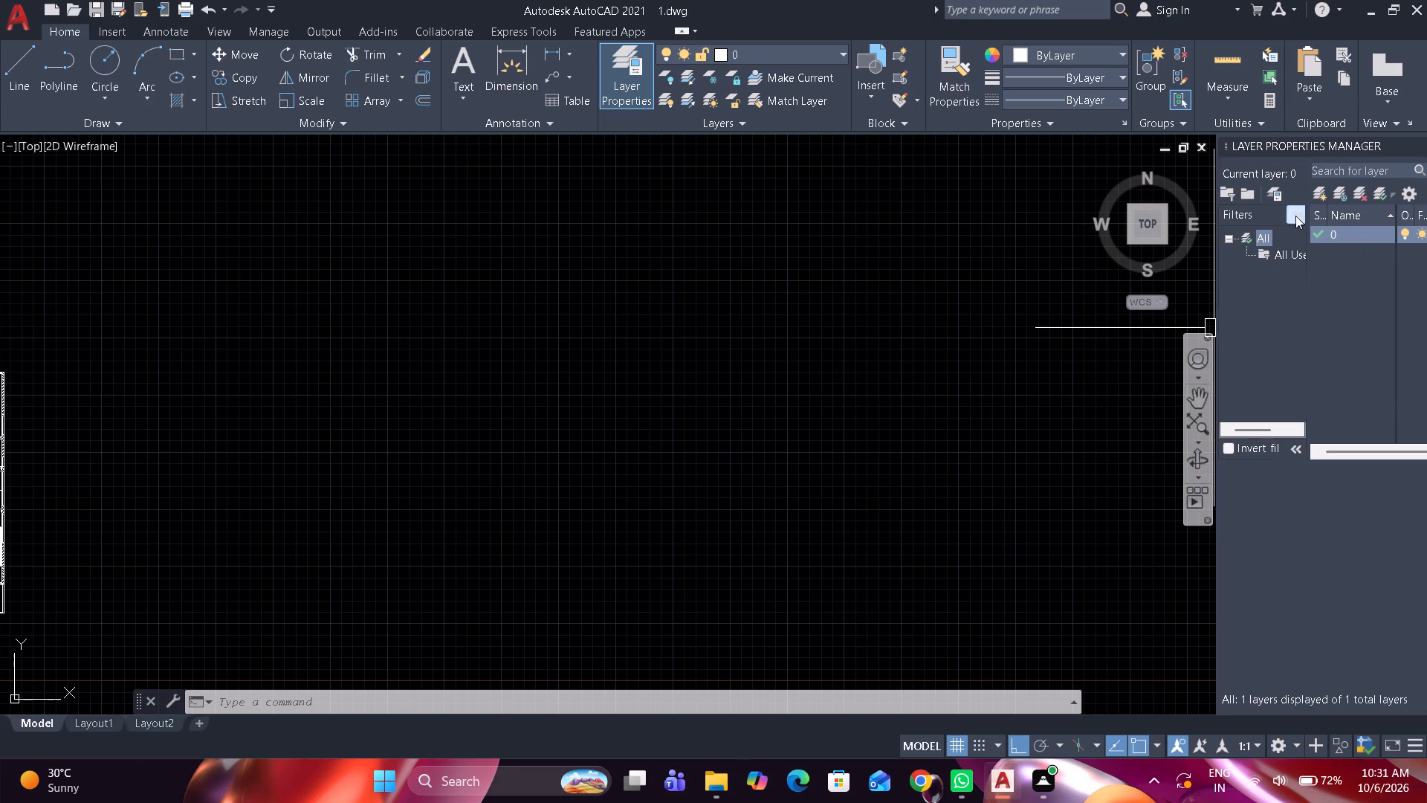
drag(1217, 332, 1042, 348)
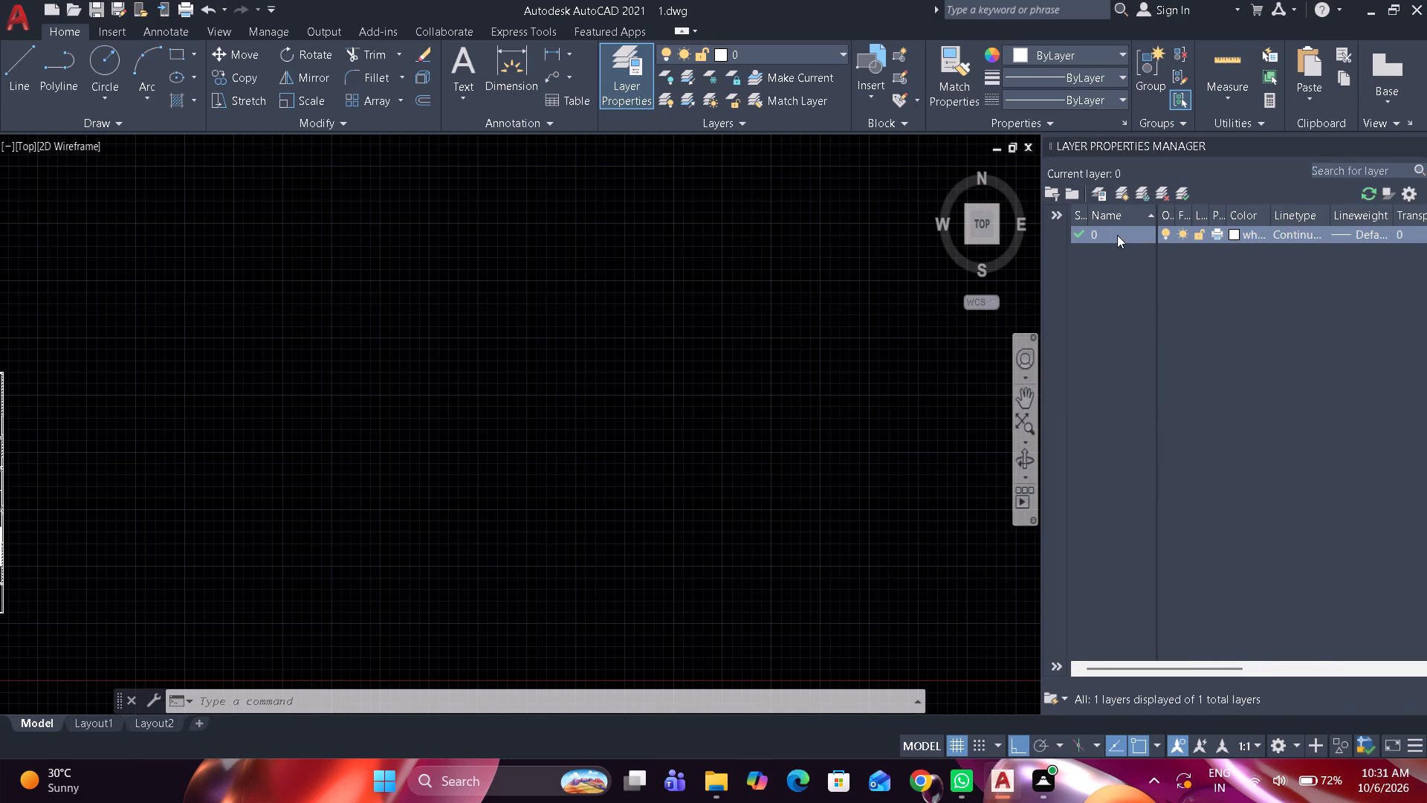
Create a new layer named Outer Wall and set its colour to red (index colour 1).
click(1119, 193)
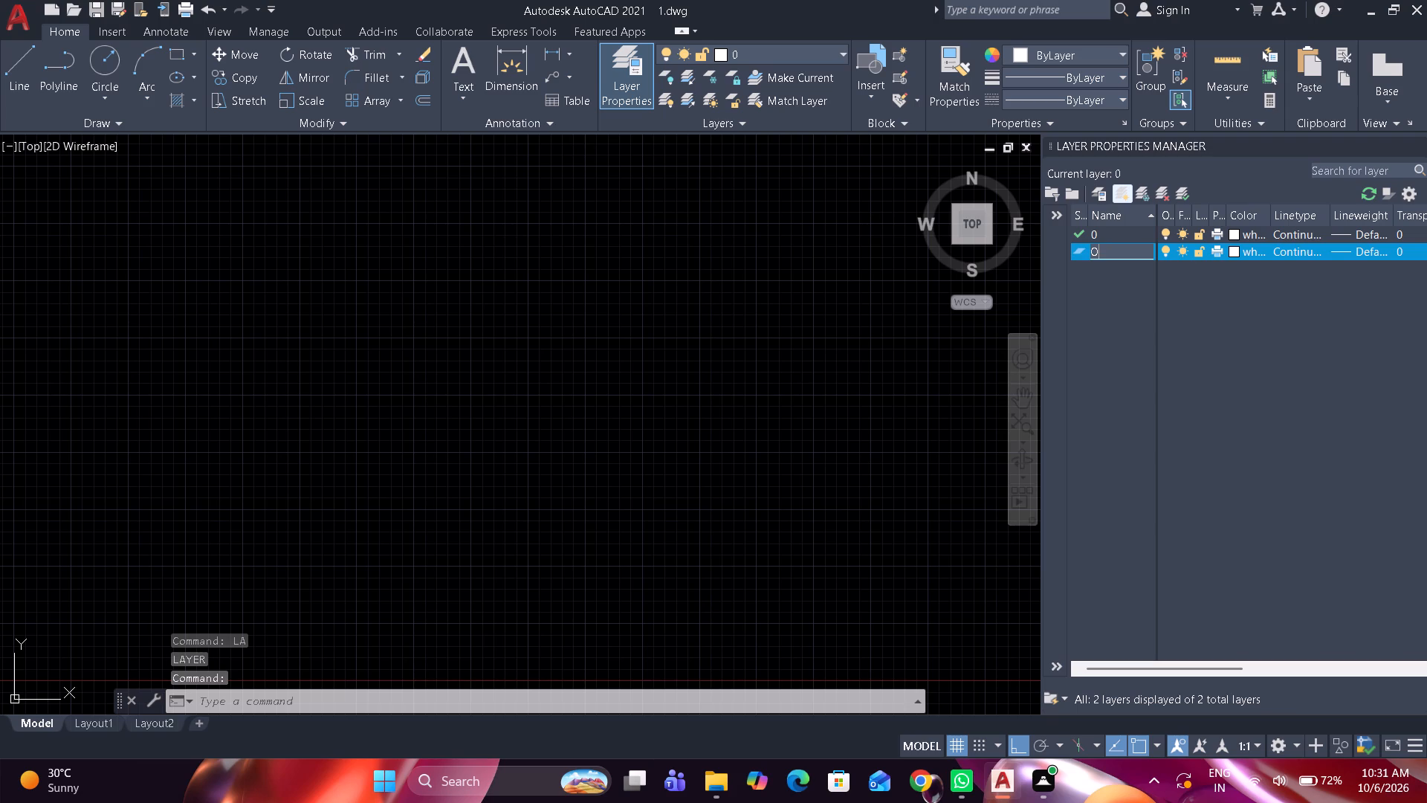
text(uter)
key(space)
text(Wall)
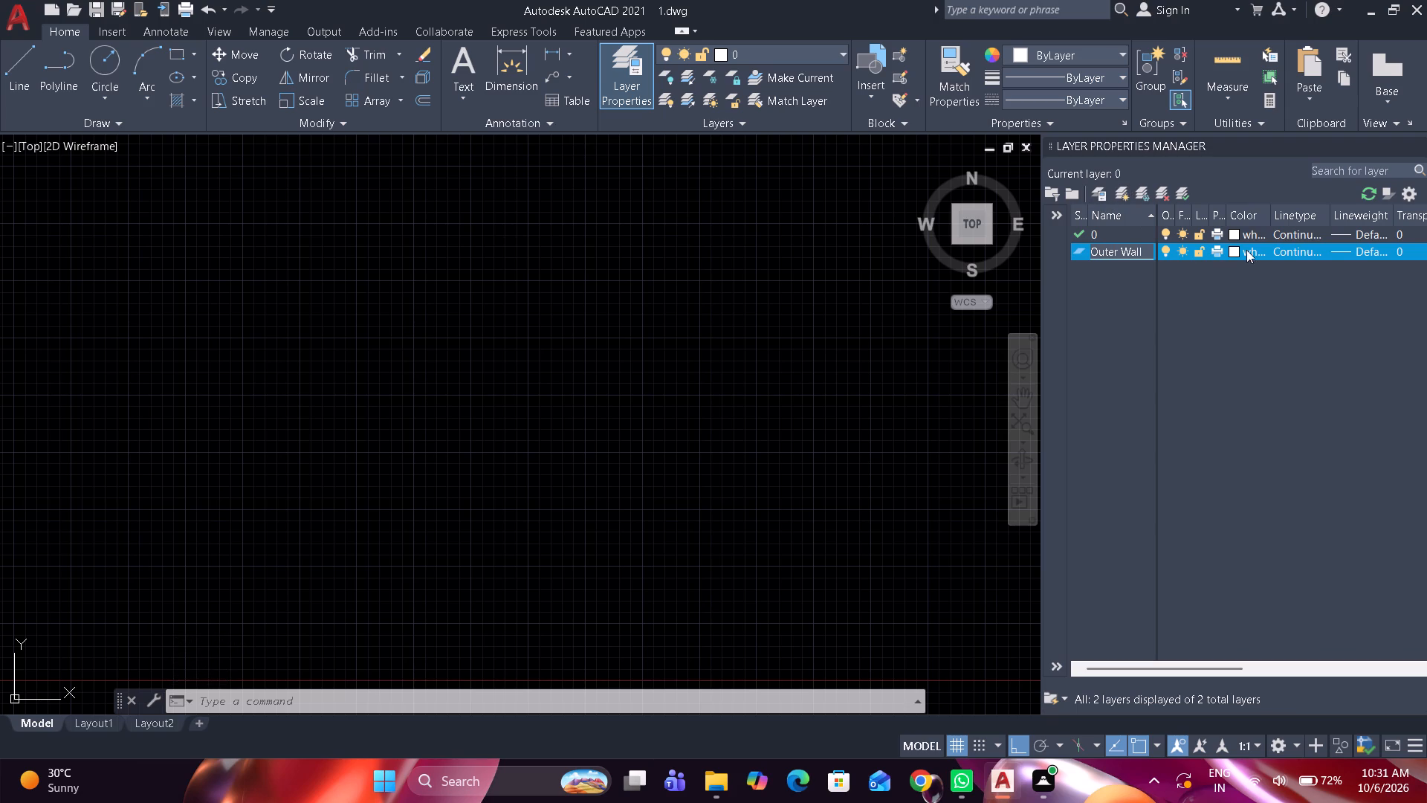
click(1236, 250)
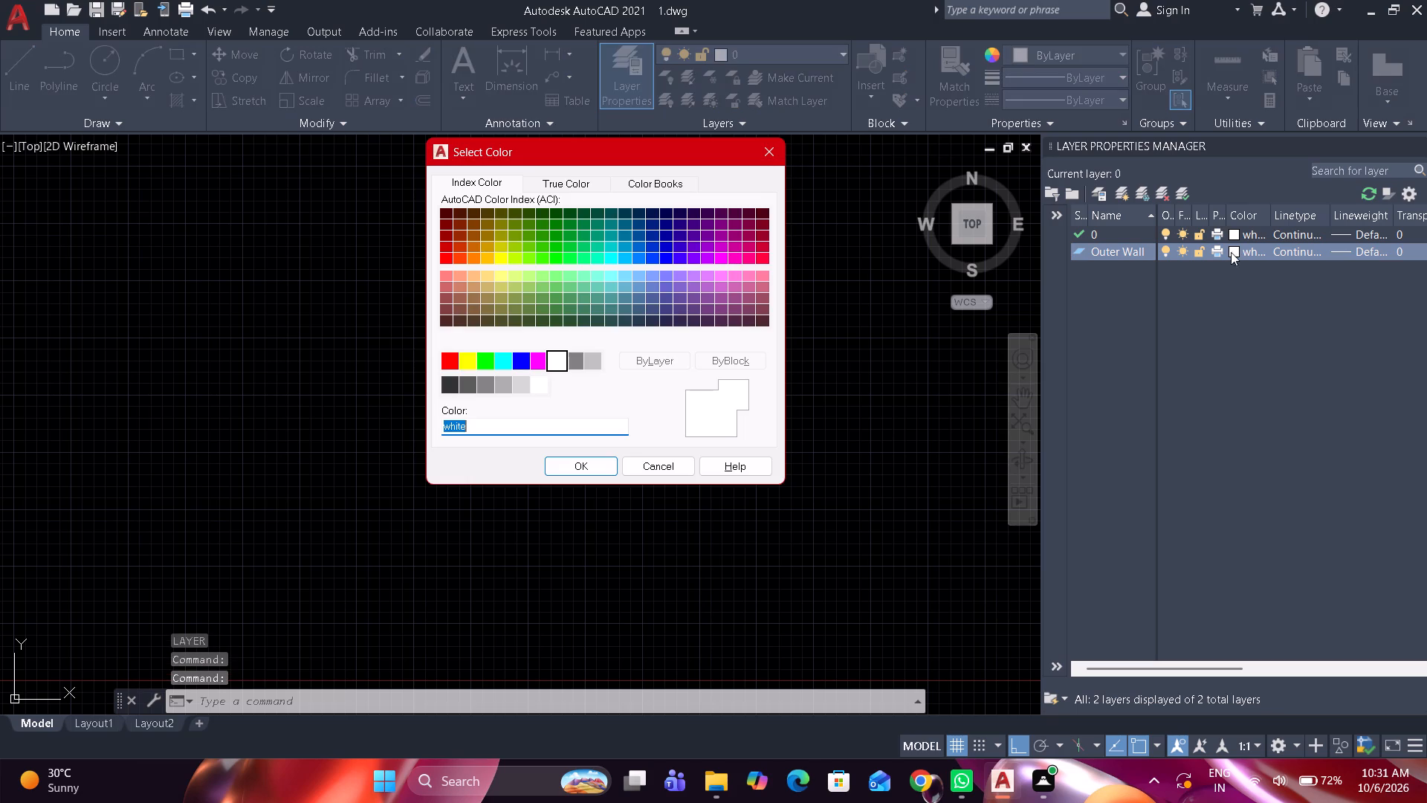
key(1)
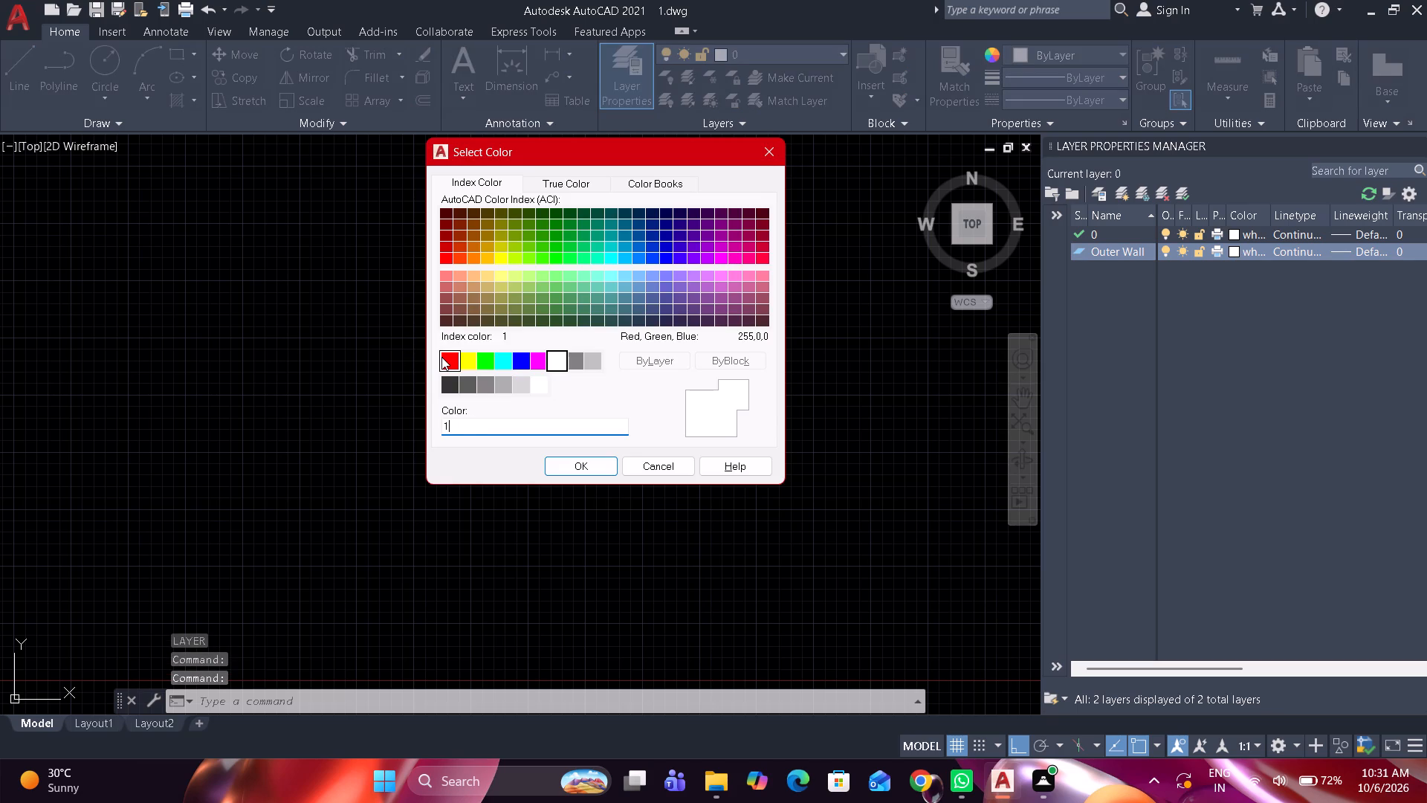
key(Return)
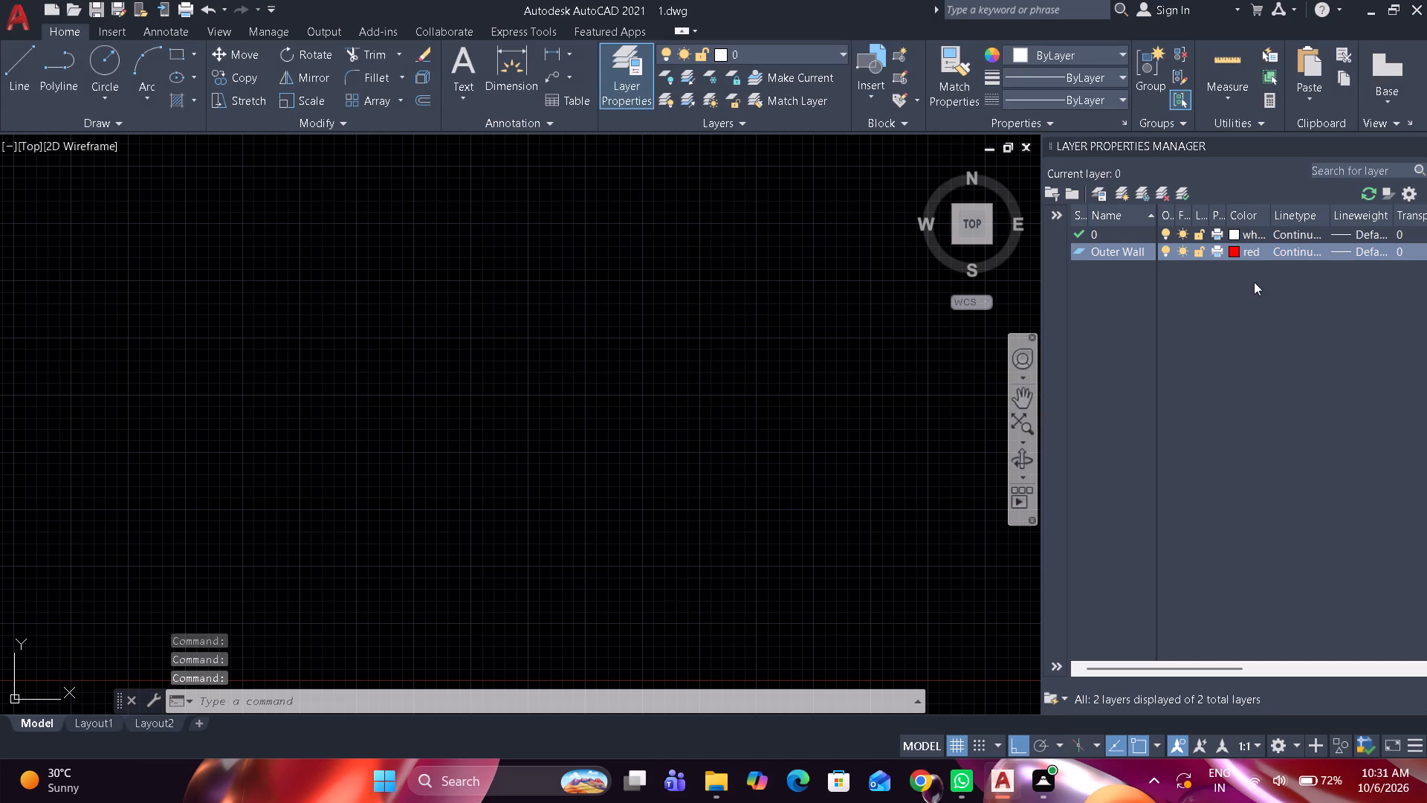
Review the available lineweights for the Outer Wall layer, keeping Default.
click(1350, 245)
scroll(672, 335, up, 5)
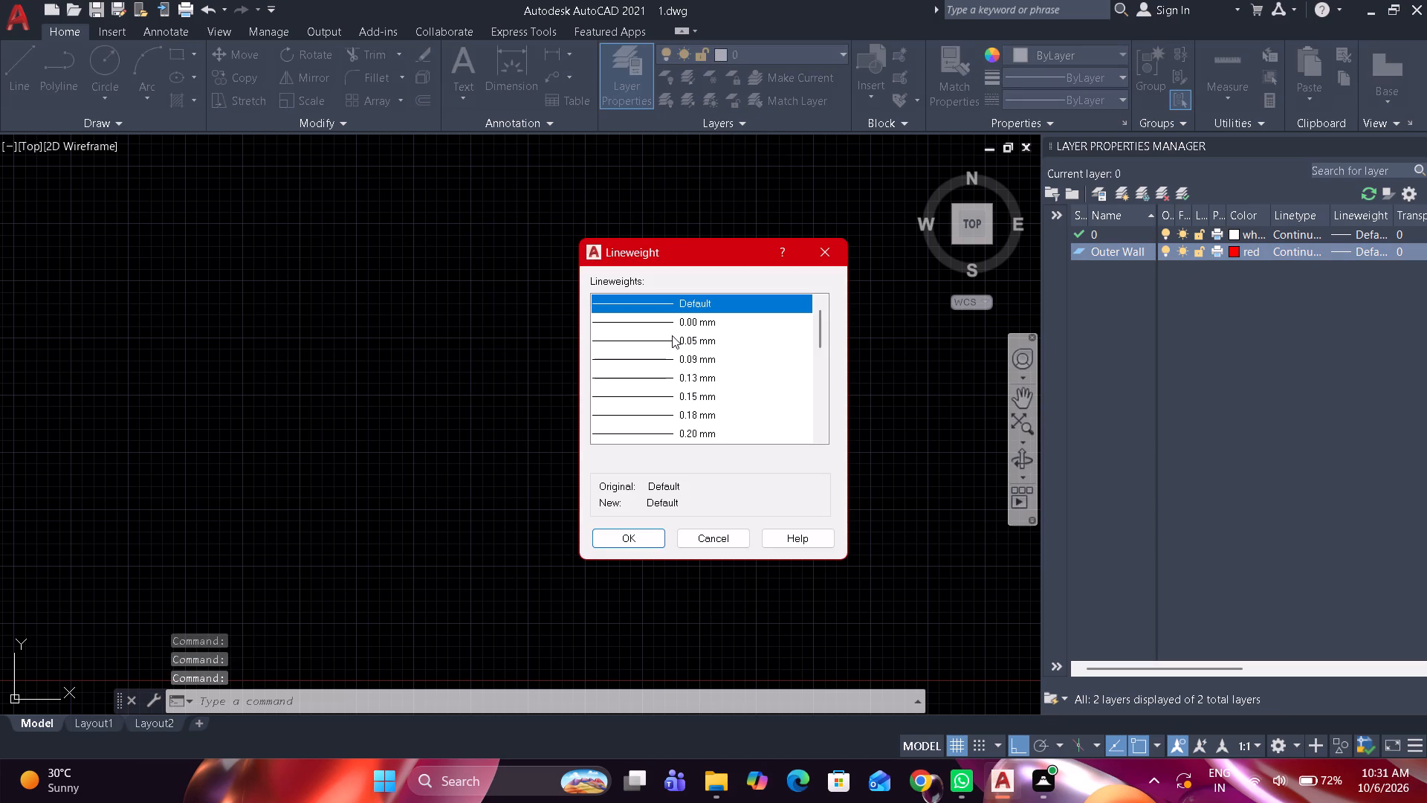
scroll(672, 335, up, 9)
scroll(710, 320, down, 7)
scroll(711, 320, up, 14)
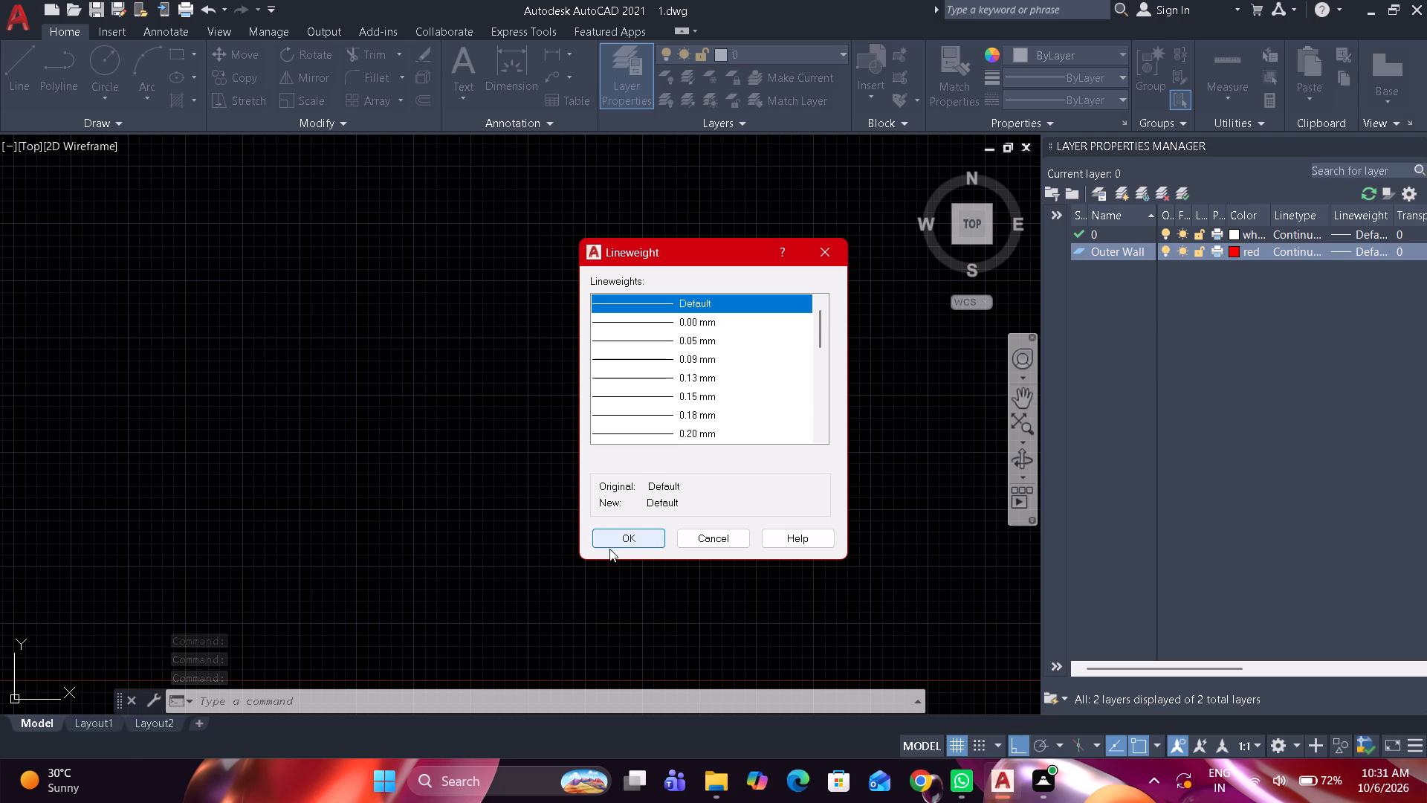
click(610, 543)
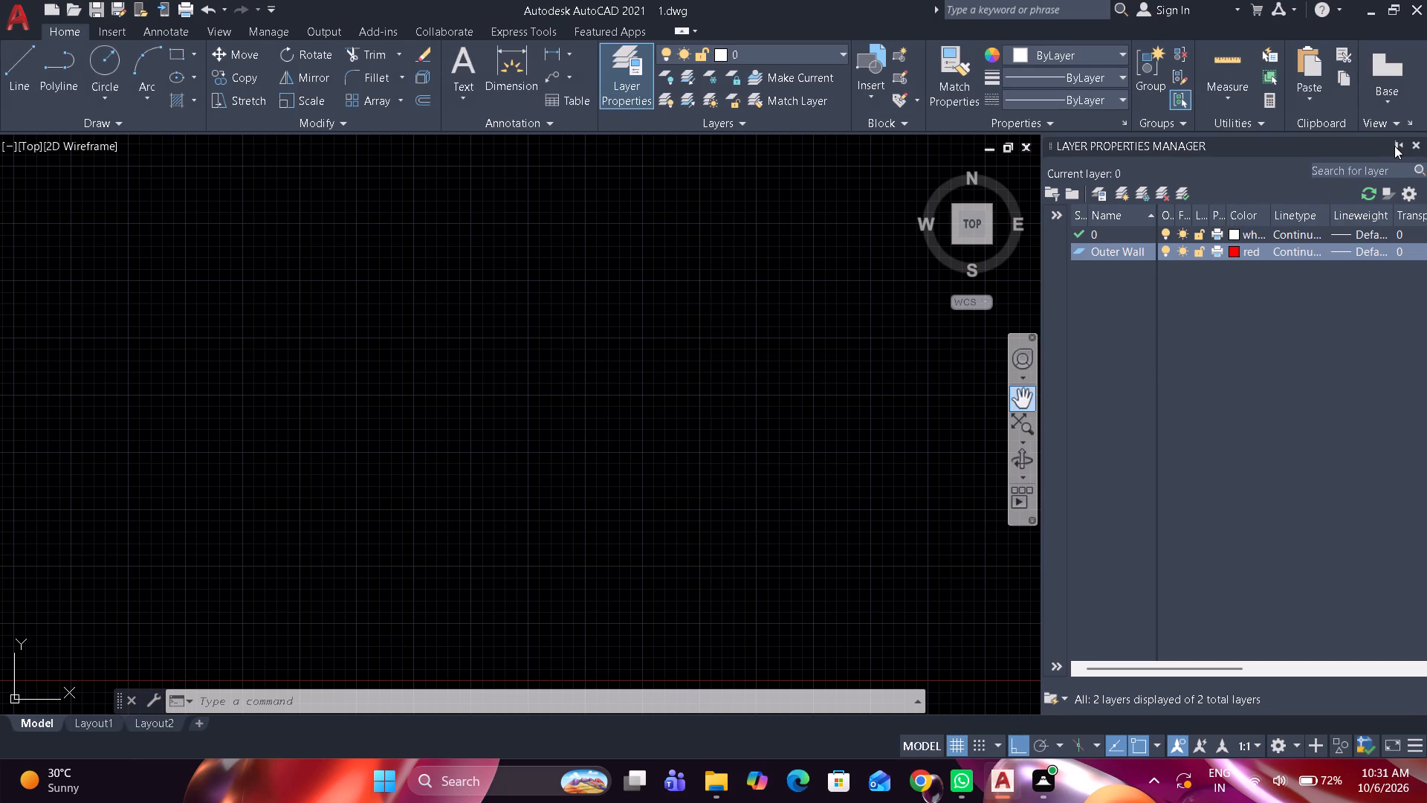
Collapse the docked Layer Properties Manager and make Outer Wall the current layer.
click(1394, 146)
click(813, 46)
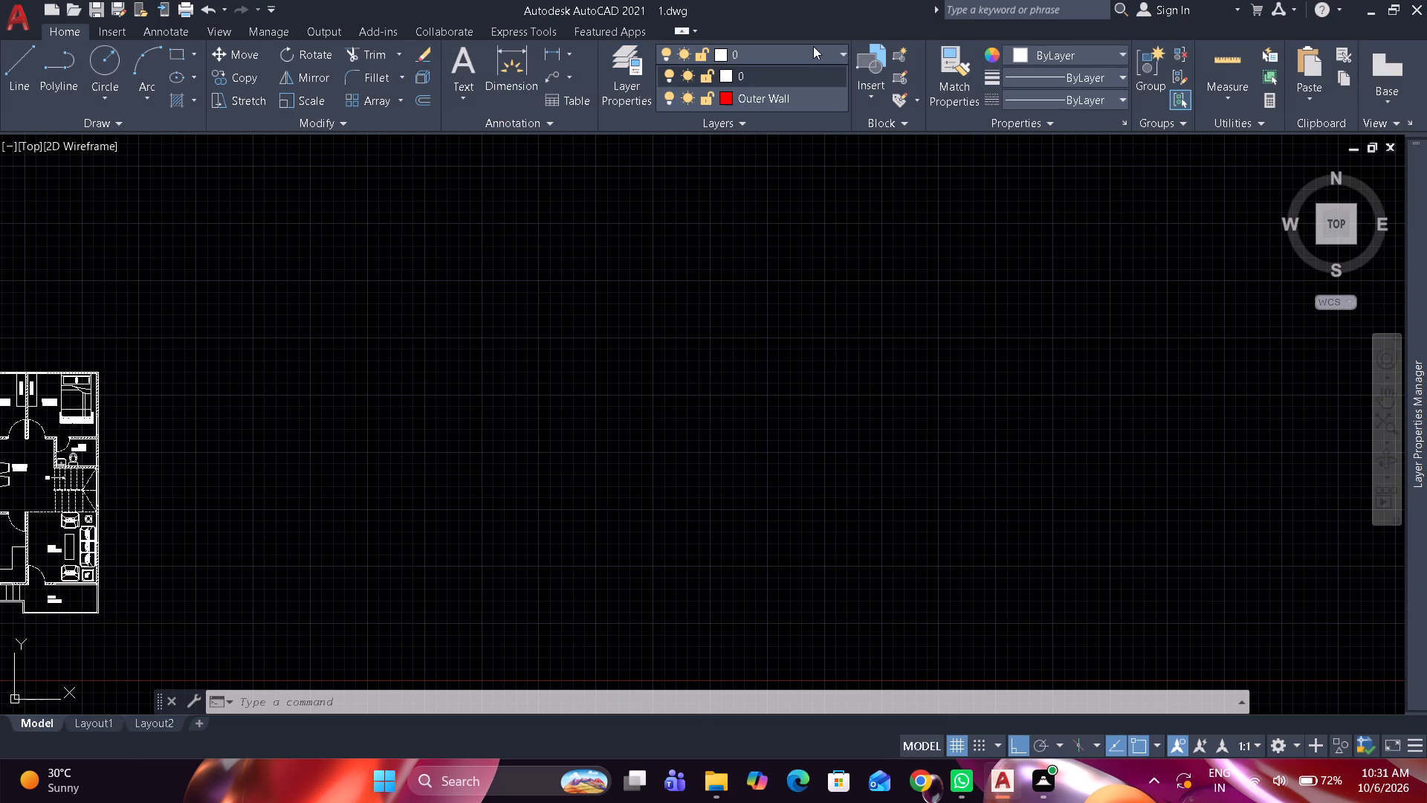
click(772, 94)
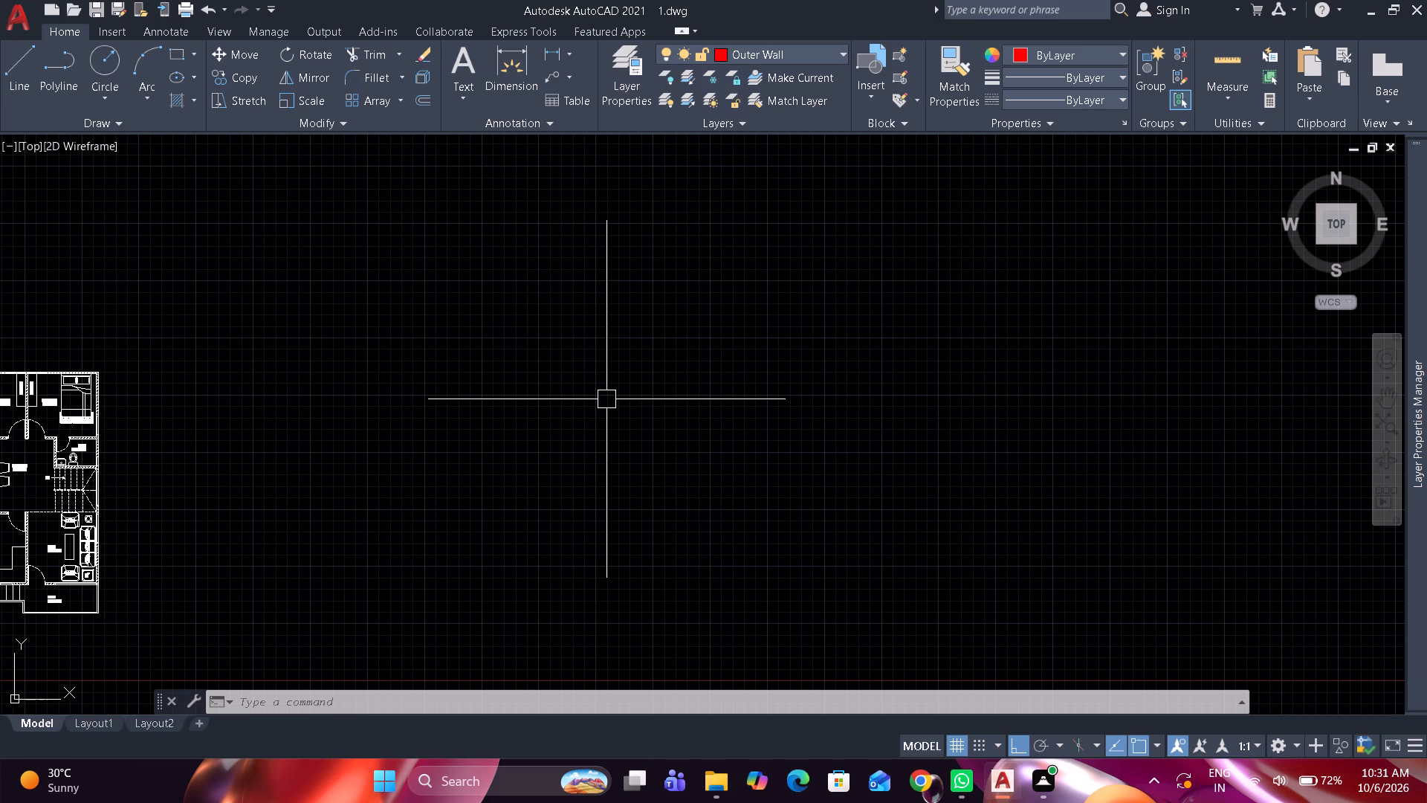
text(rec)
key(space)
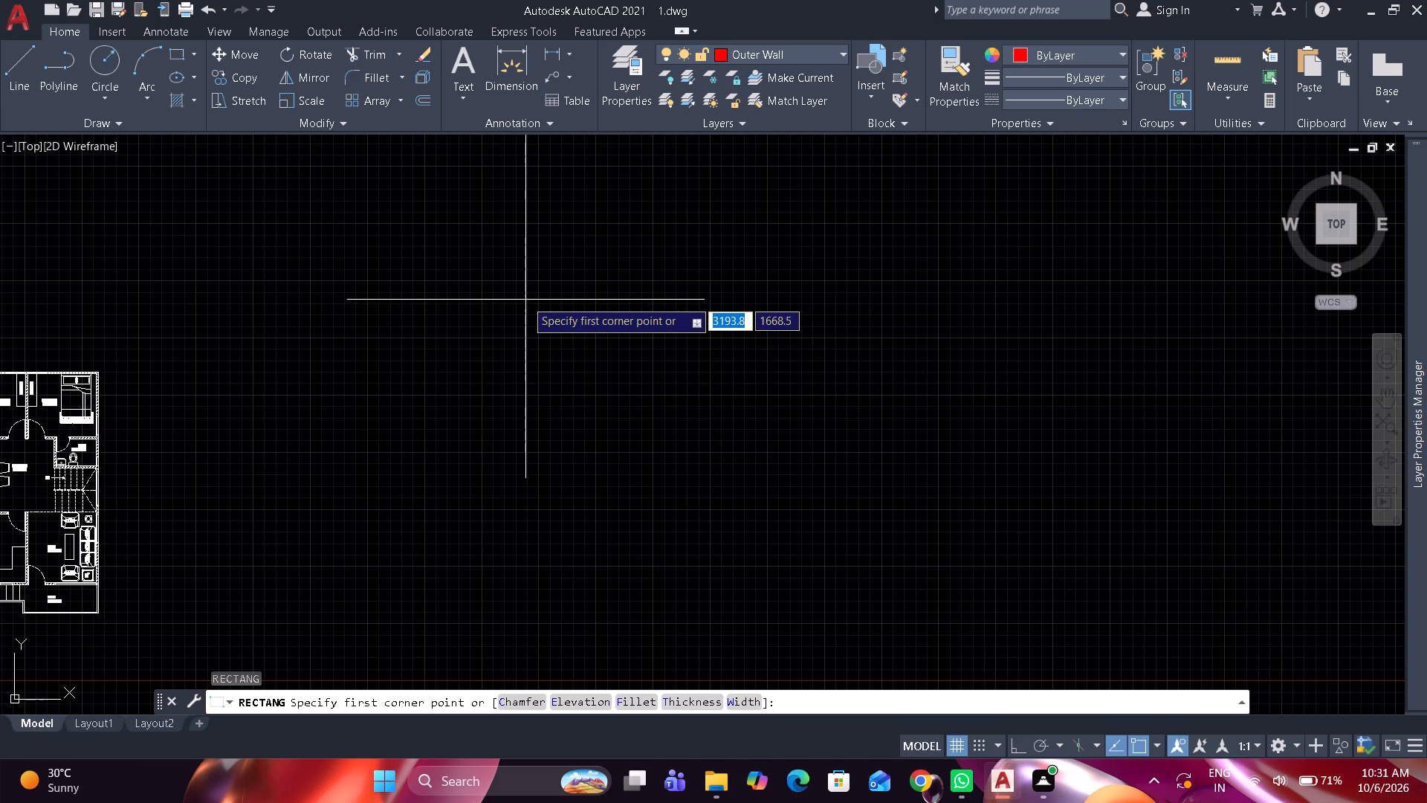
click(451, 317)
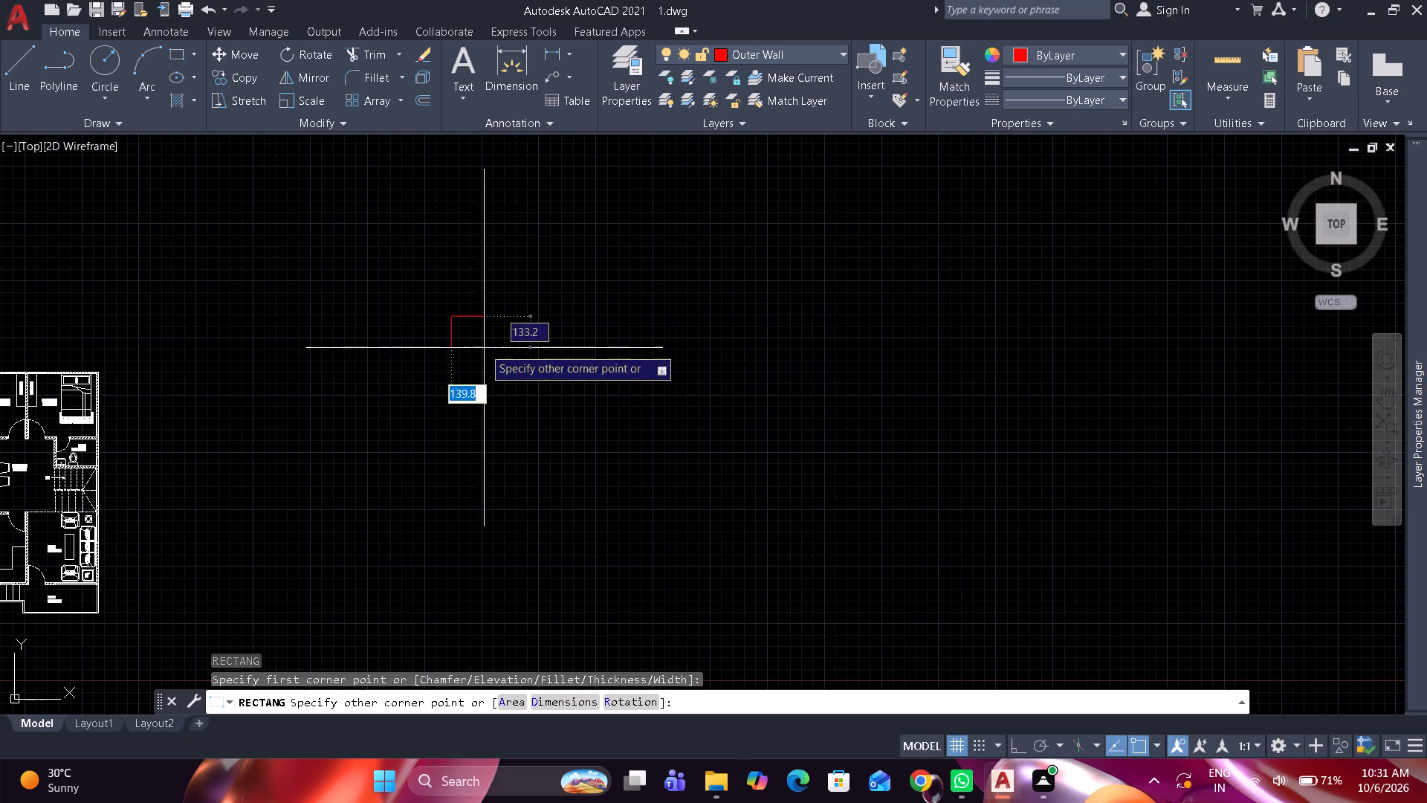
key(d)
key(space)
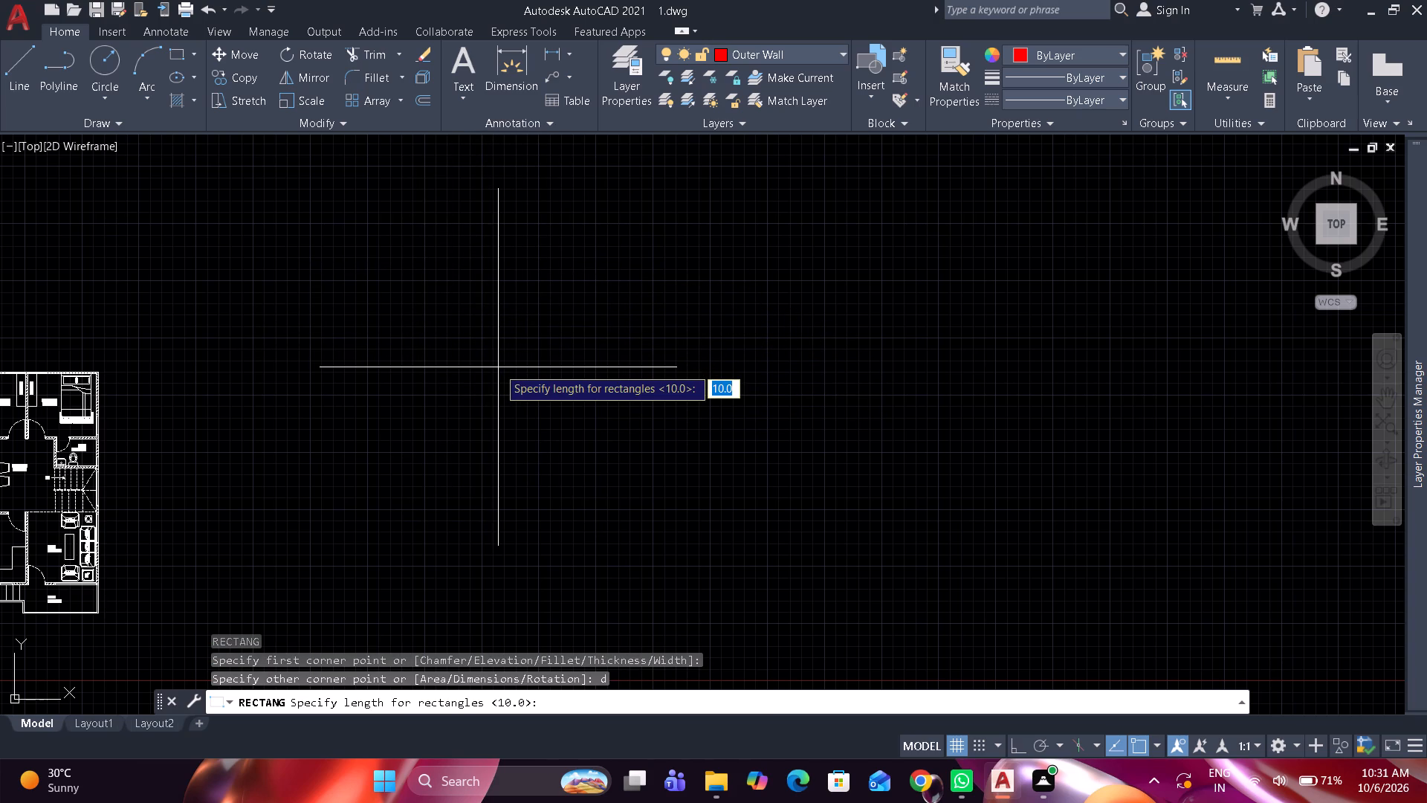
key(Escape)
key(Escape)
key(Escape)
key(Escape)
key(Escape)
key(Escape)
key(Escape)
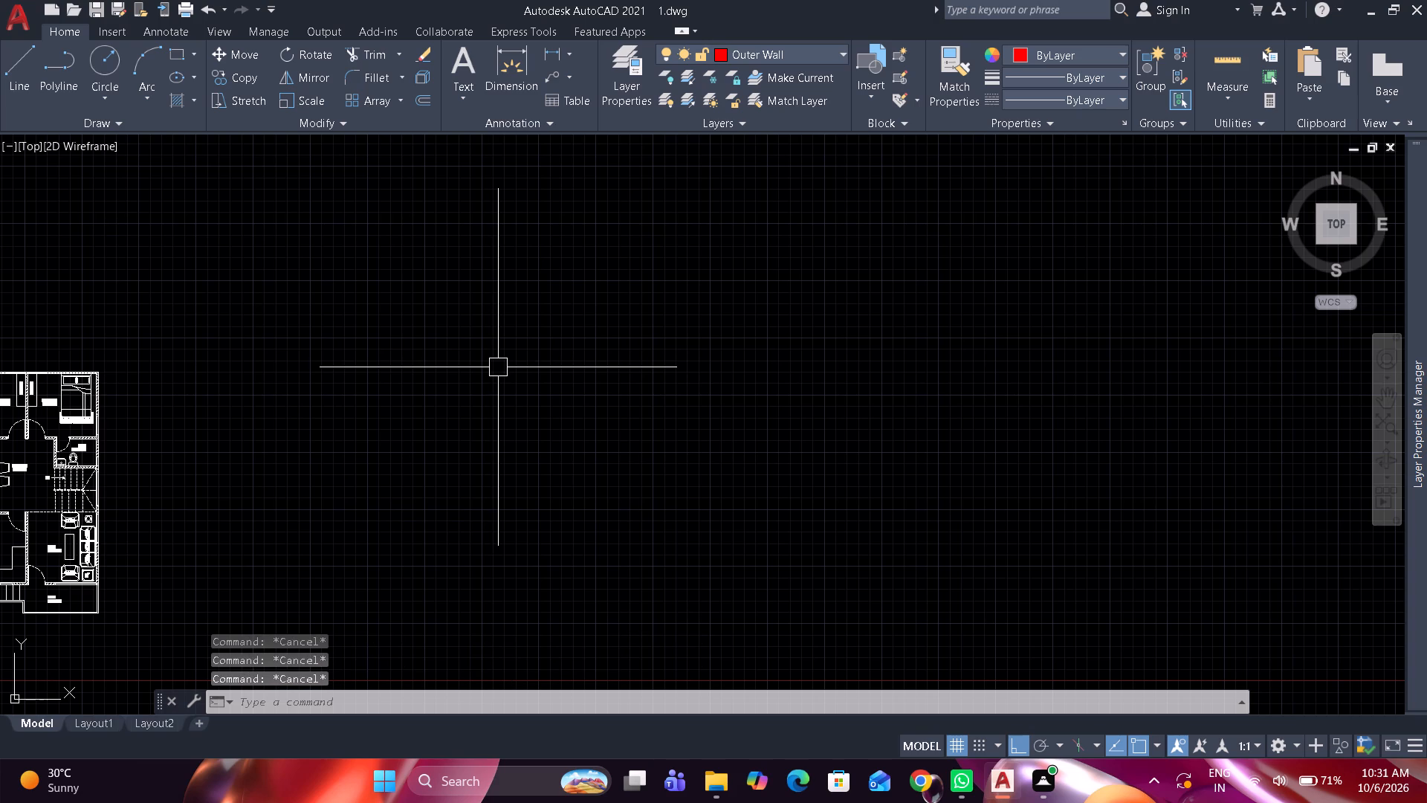
Configure the drawing units to Engineering length with 0'-0" precision and an insertion scale in inches.
text(un)
key(space)
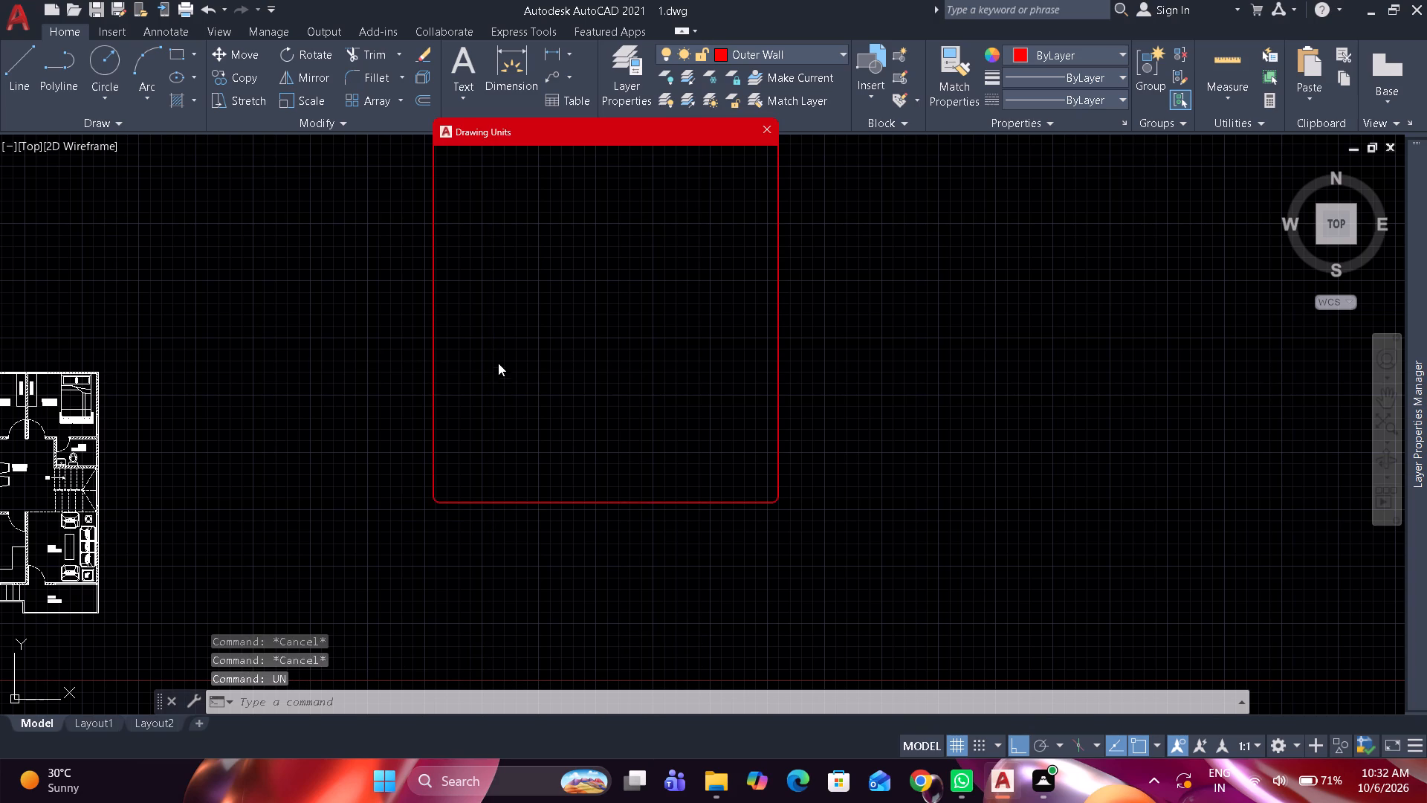
click(499, 190)
click(493, 231)
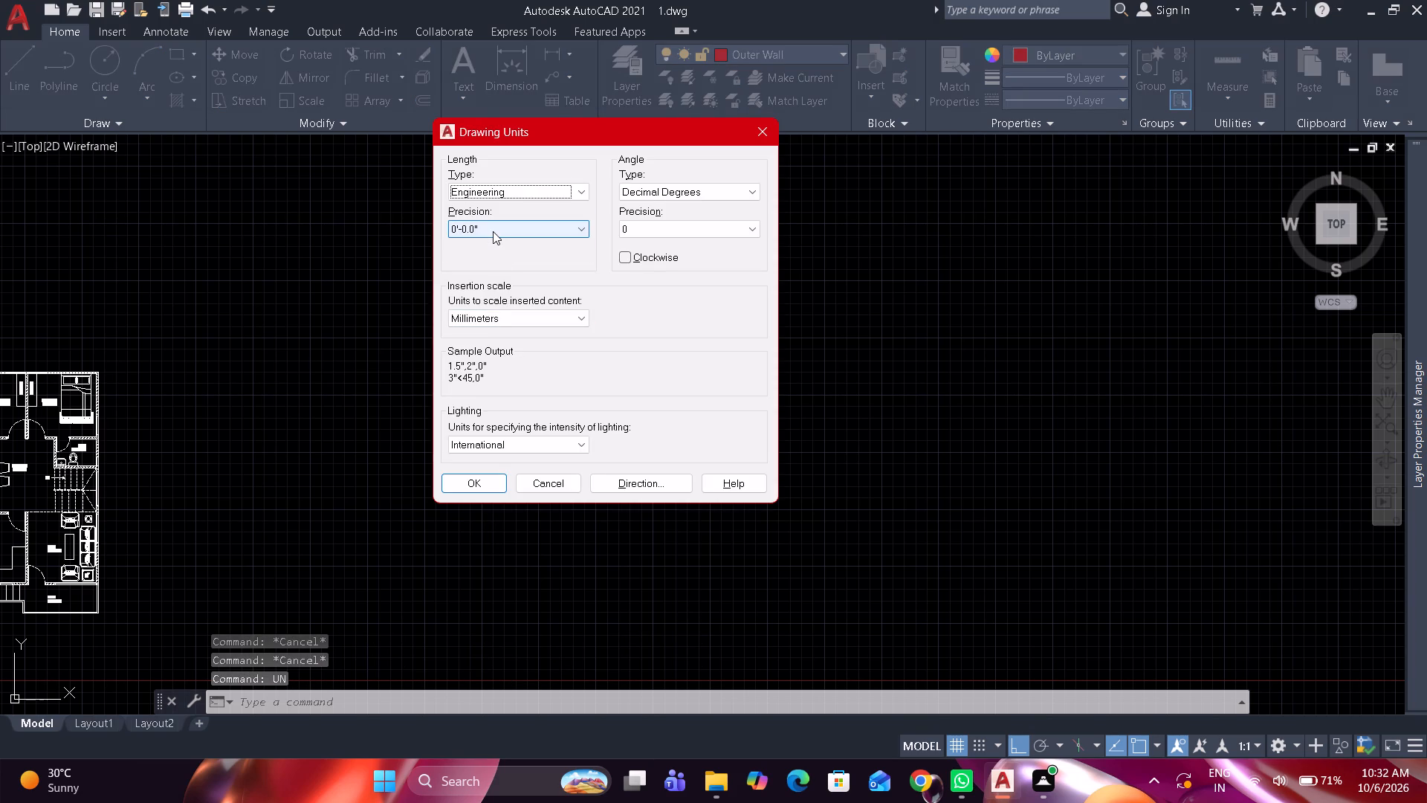
click(493, 231)
click(492, 240)
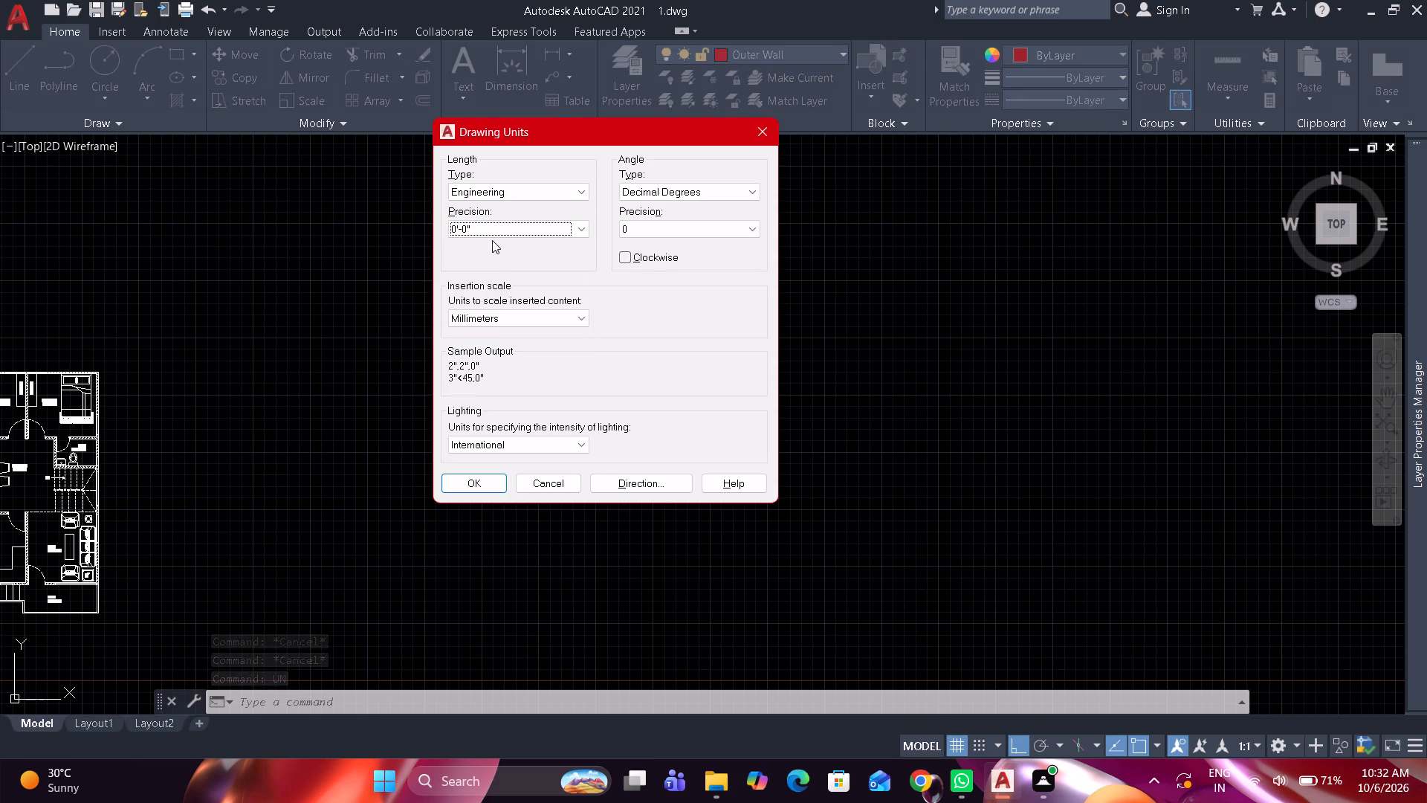
click(488, 313)
click(488, 342)
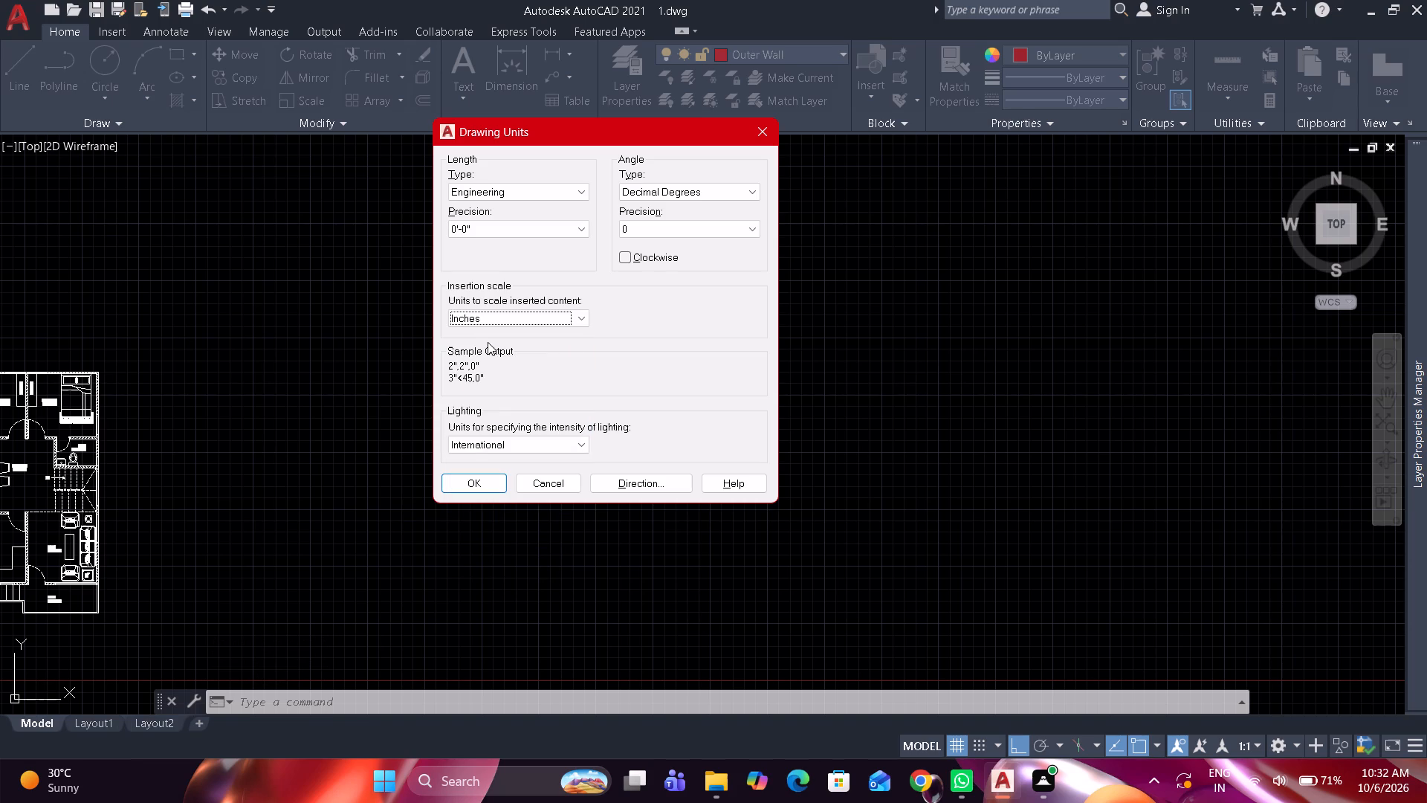
click(473, 480)
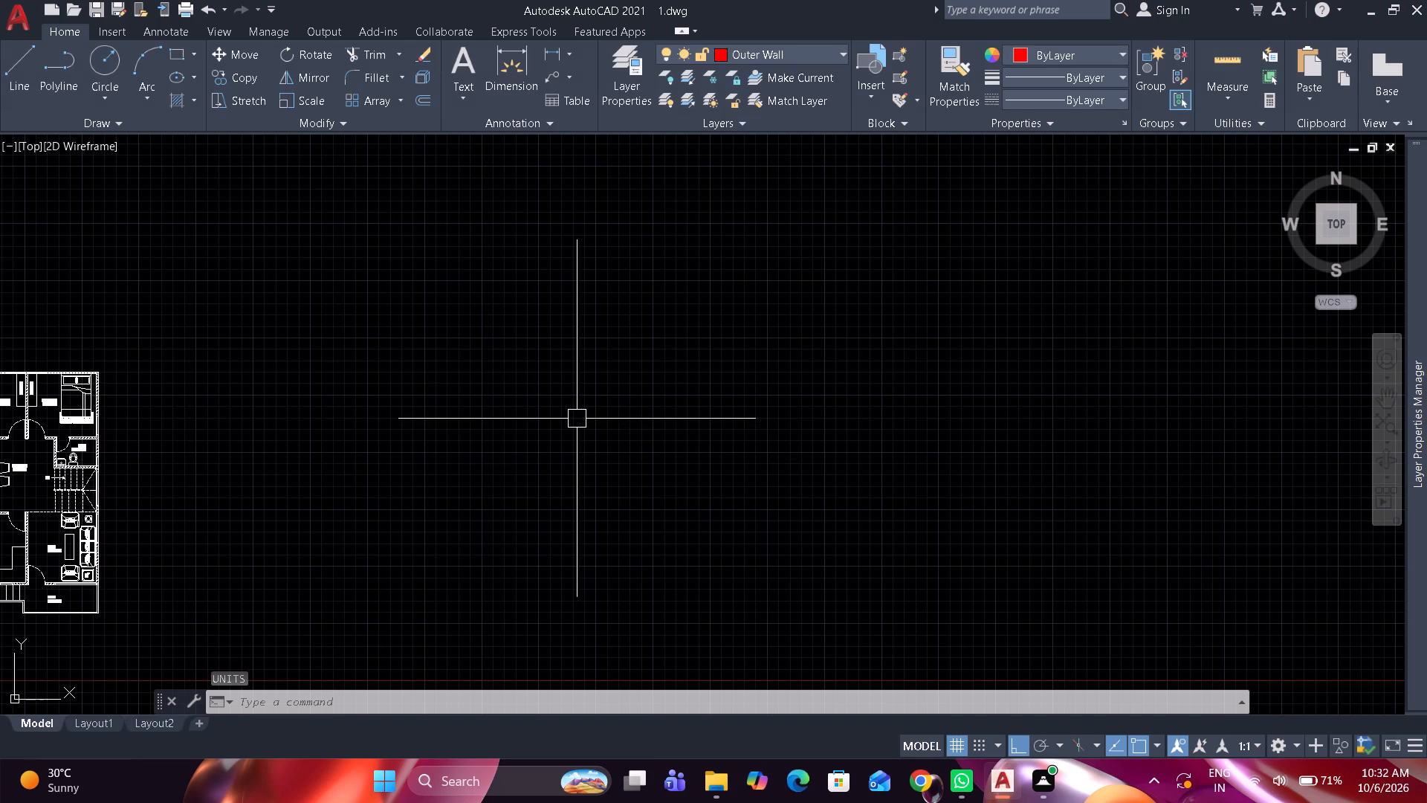
Draw the outer wall rectangle with a length of 29'6" and a width of 59' in the empty area beside the existing plan.
text(rec)
key(space)
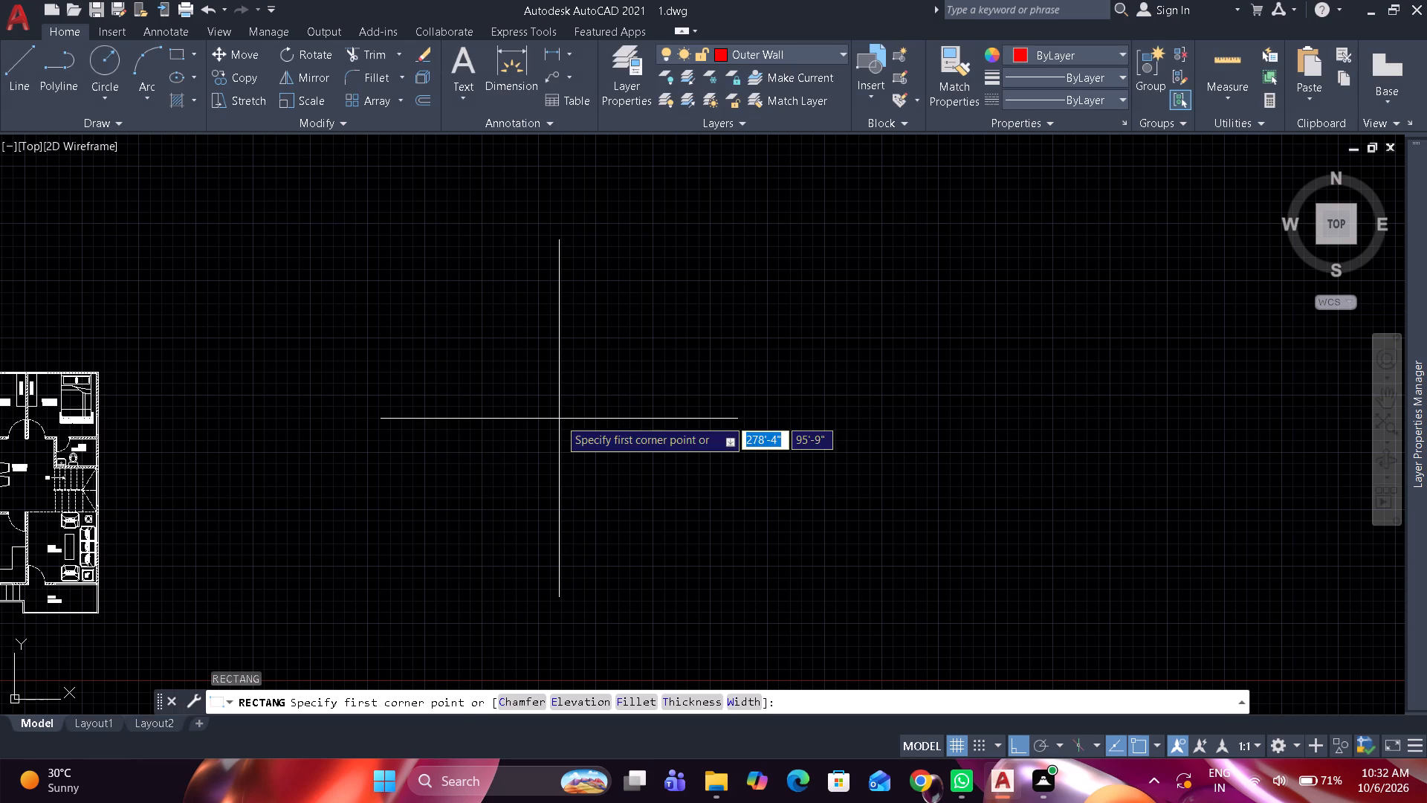
click(497, 284)
text(d)
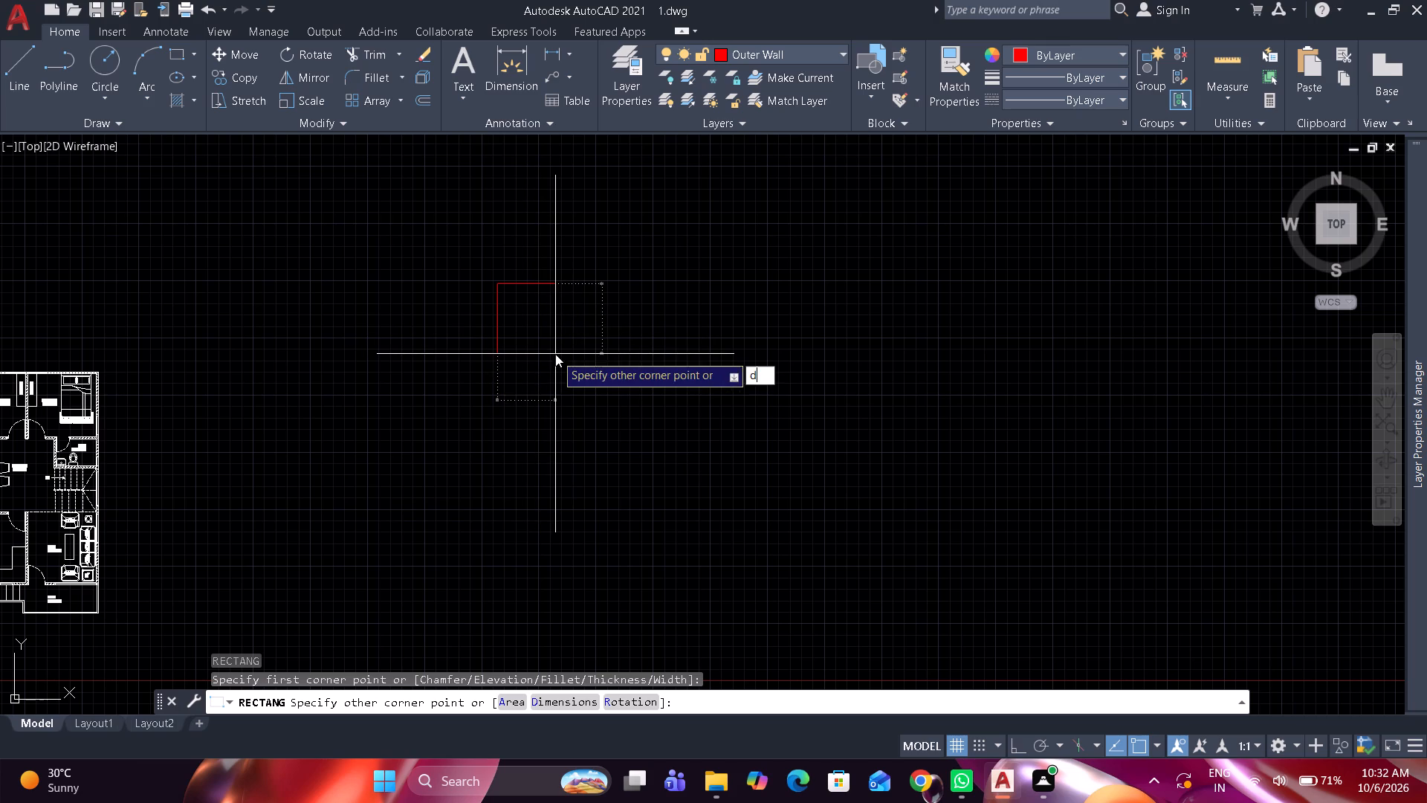
key(space)
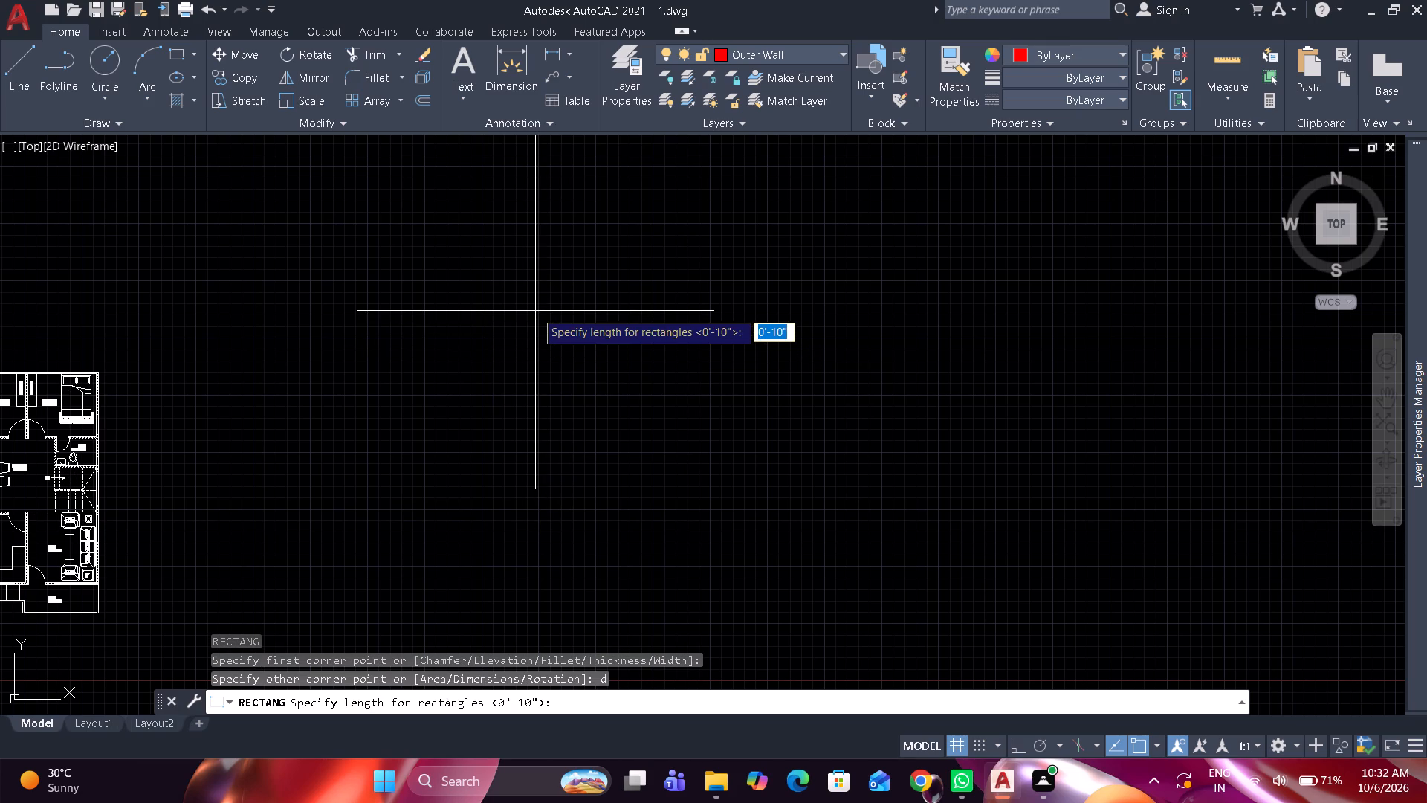
text(29)
key(apostrophe)
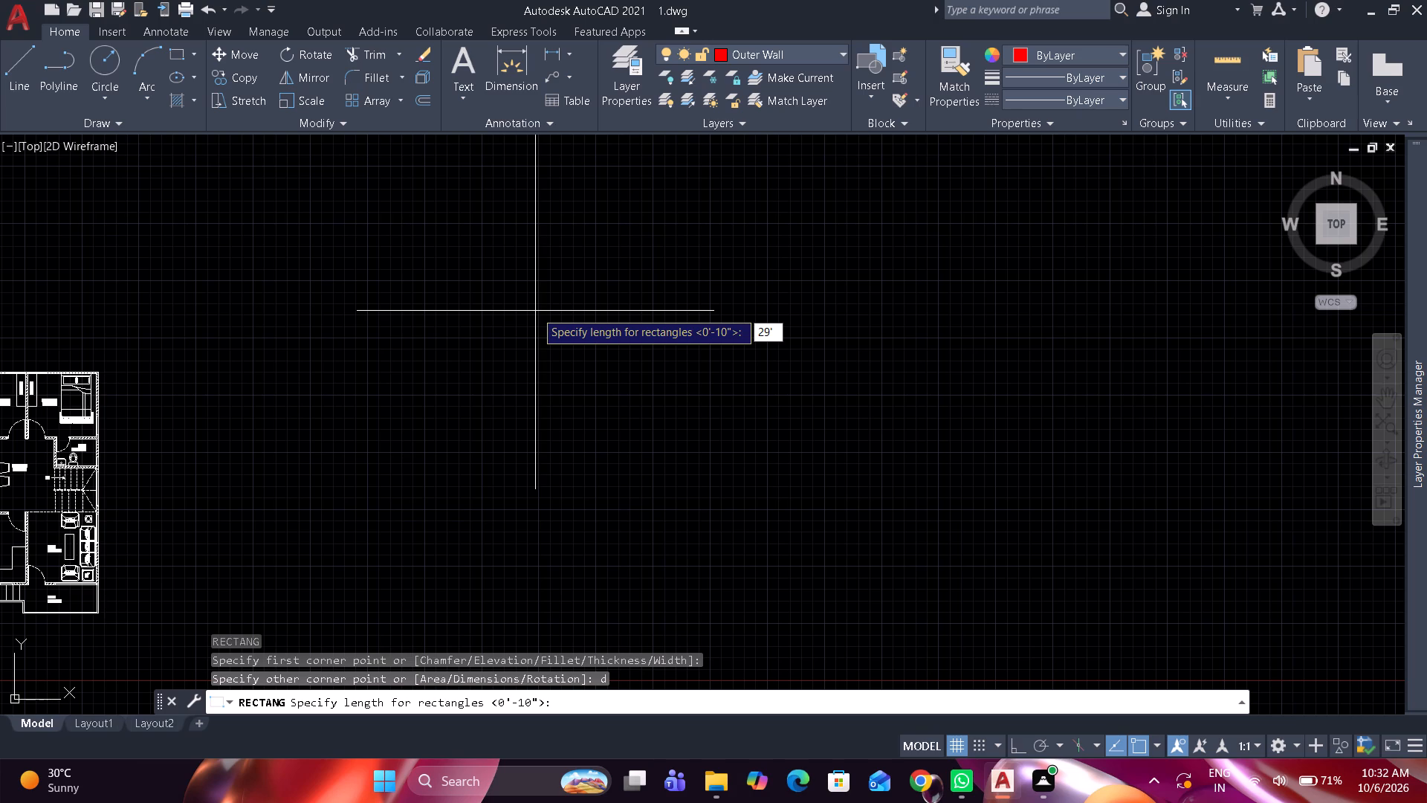
key(6)
key(shift+quotedbl)
key(Return)
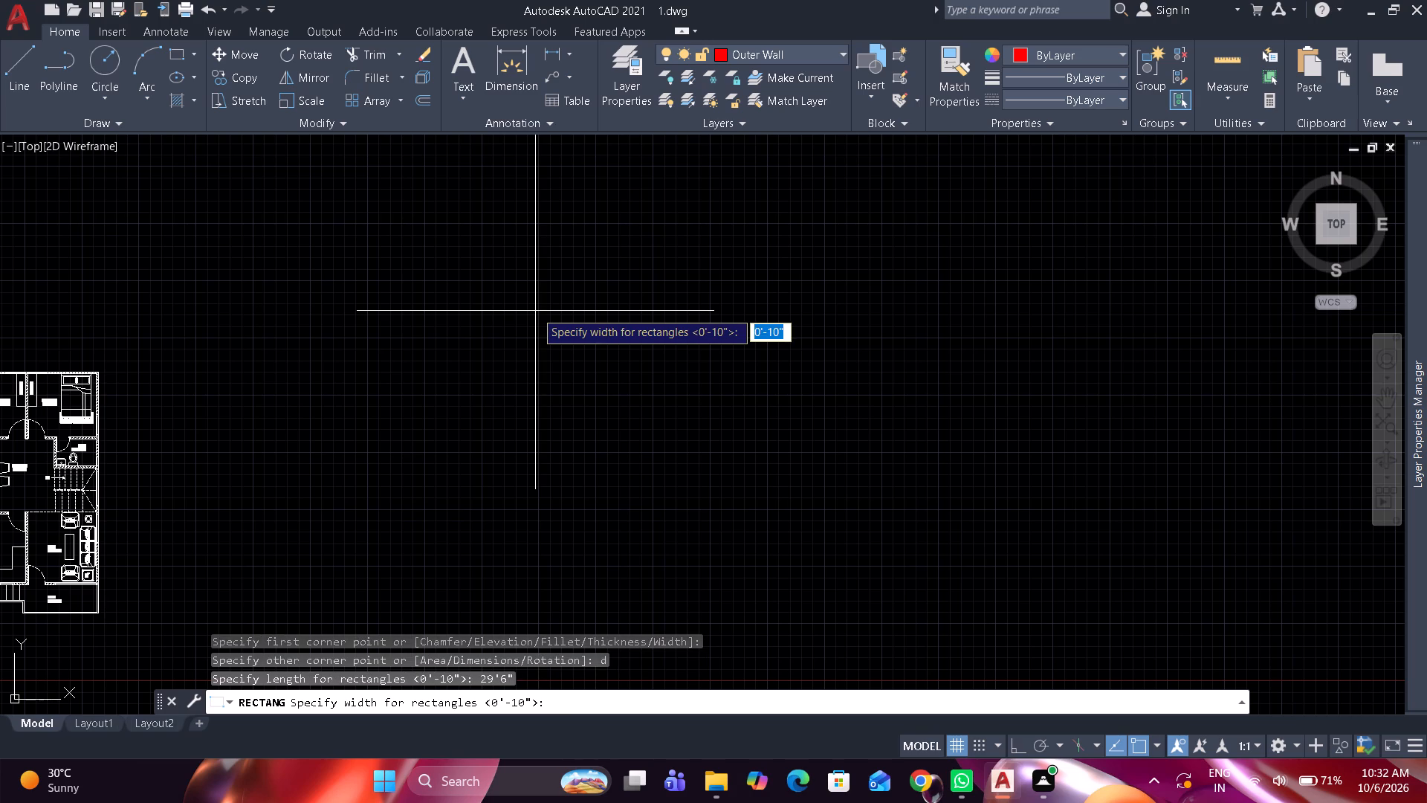
text(59')
key(Return)
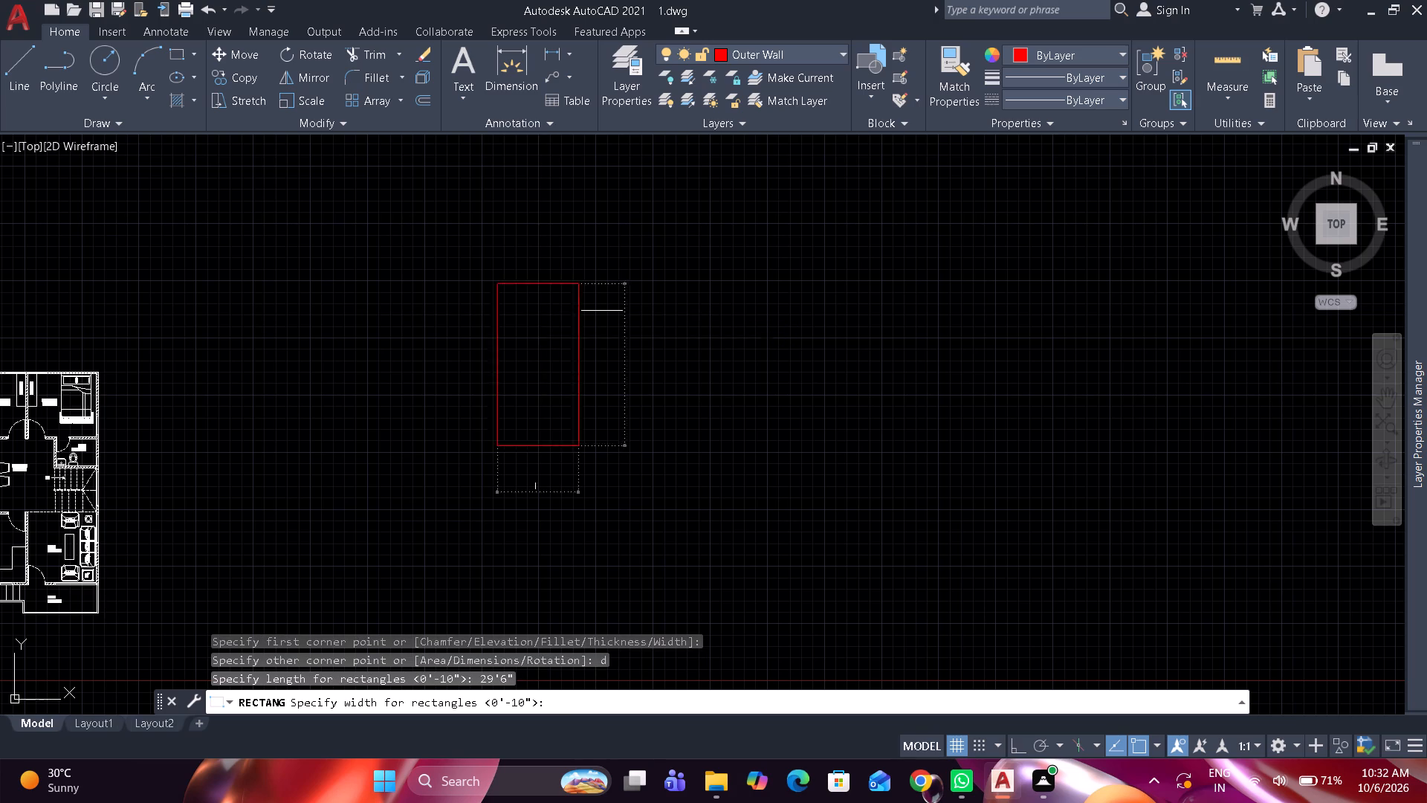
click(560, 329)
Offset the outer wall rectangle 9" inward to form the wall thickness.
scroll(547, 366, up, 2)
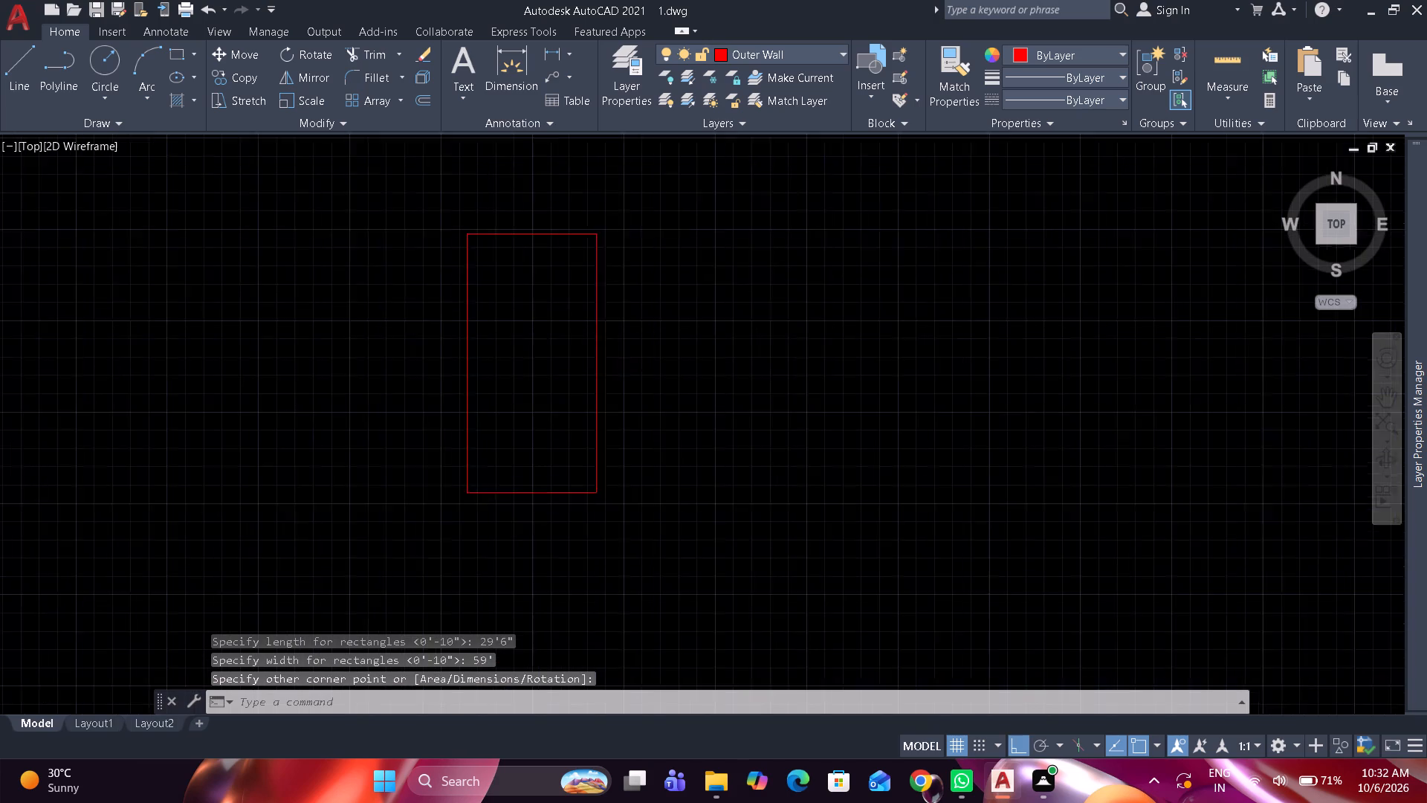
text(o)
key(space)
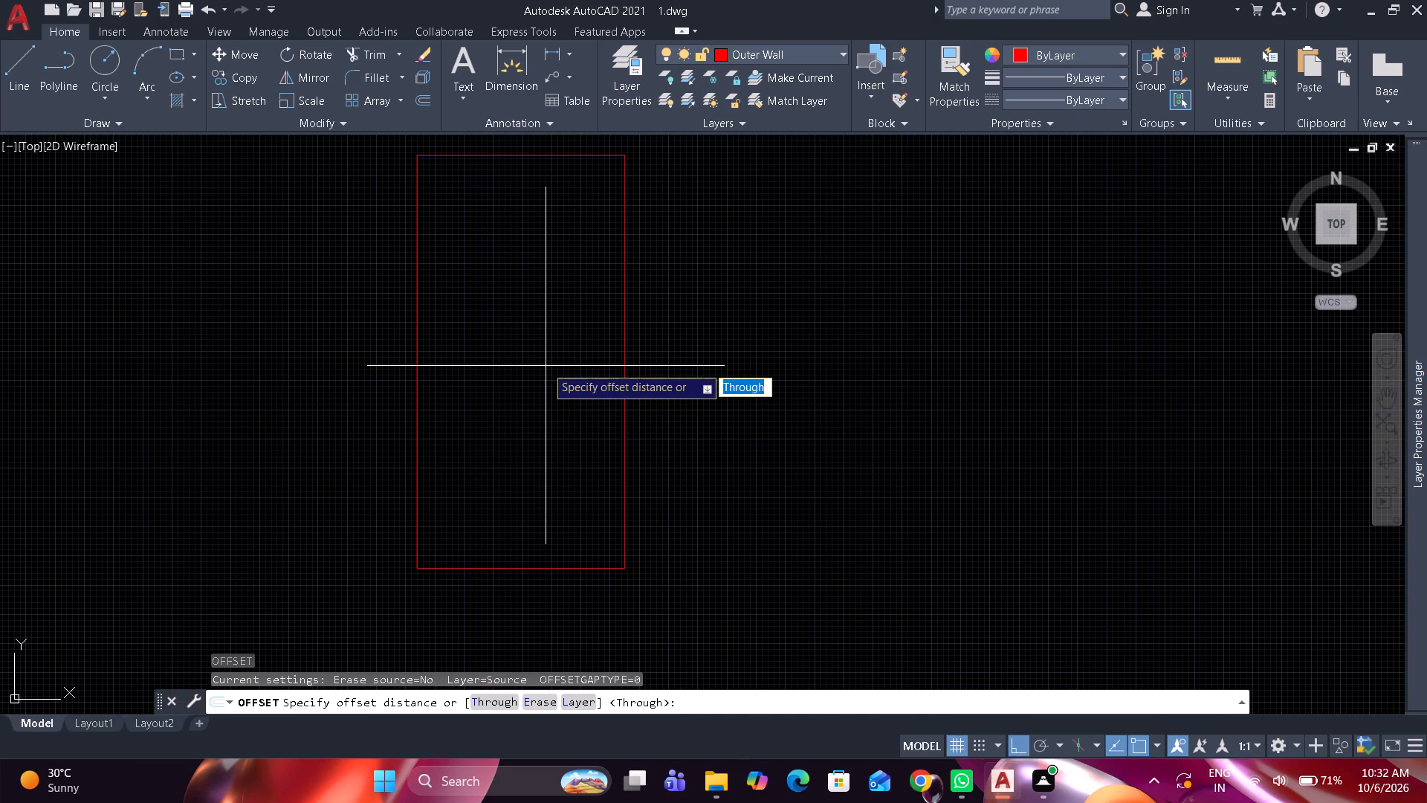
key(9)
text(")
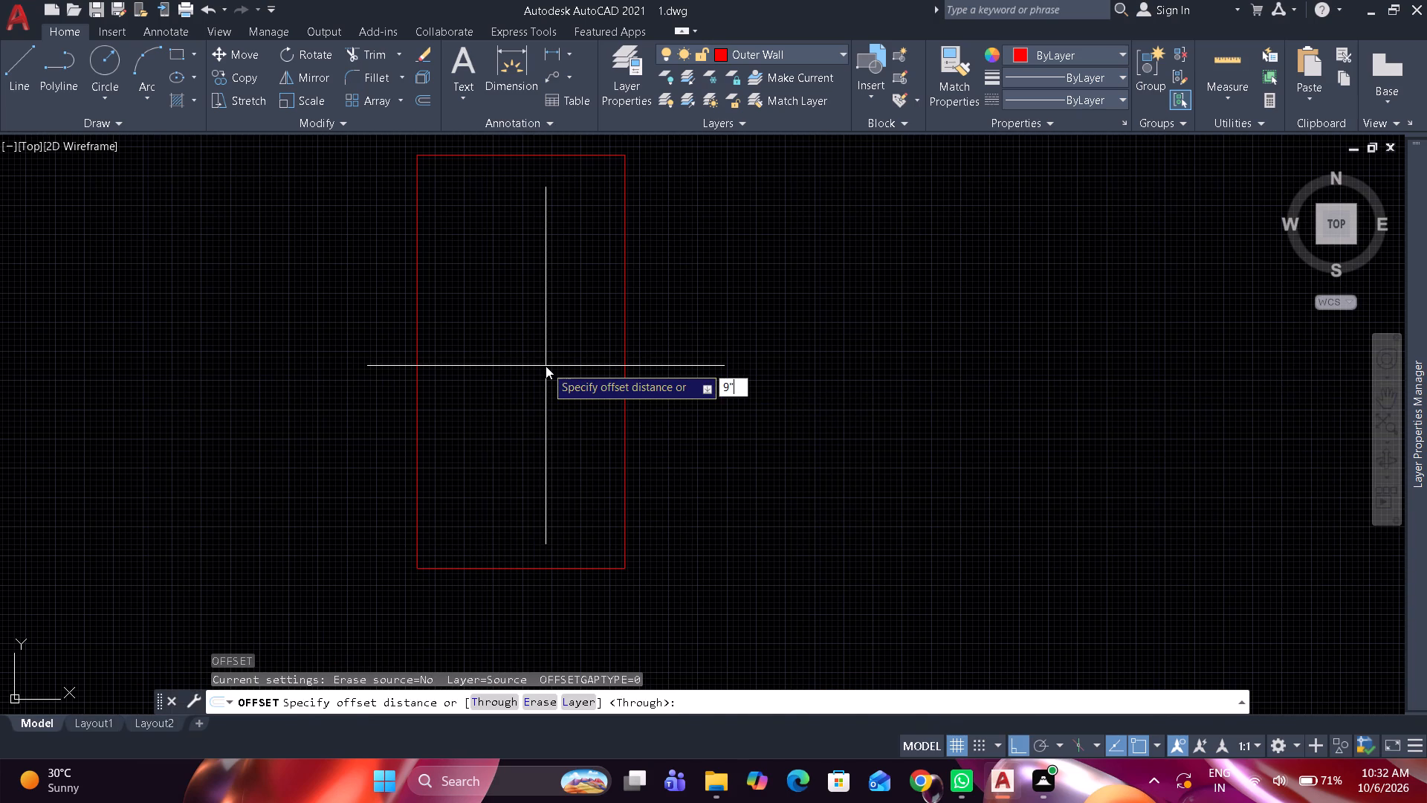
key(space)
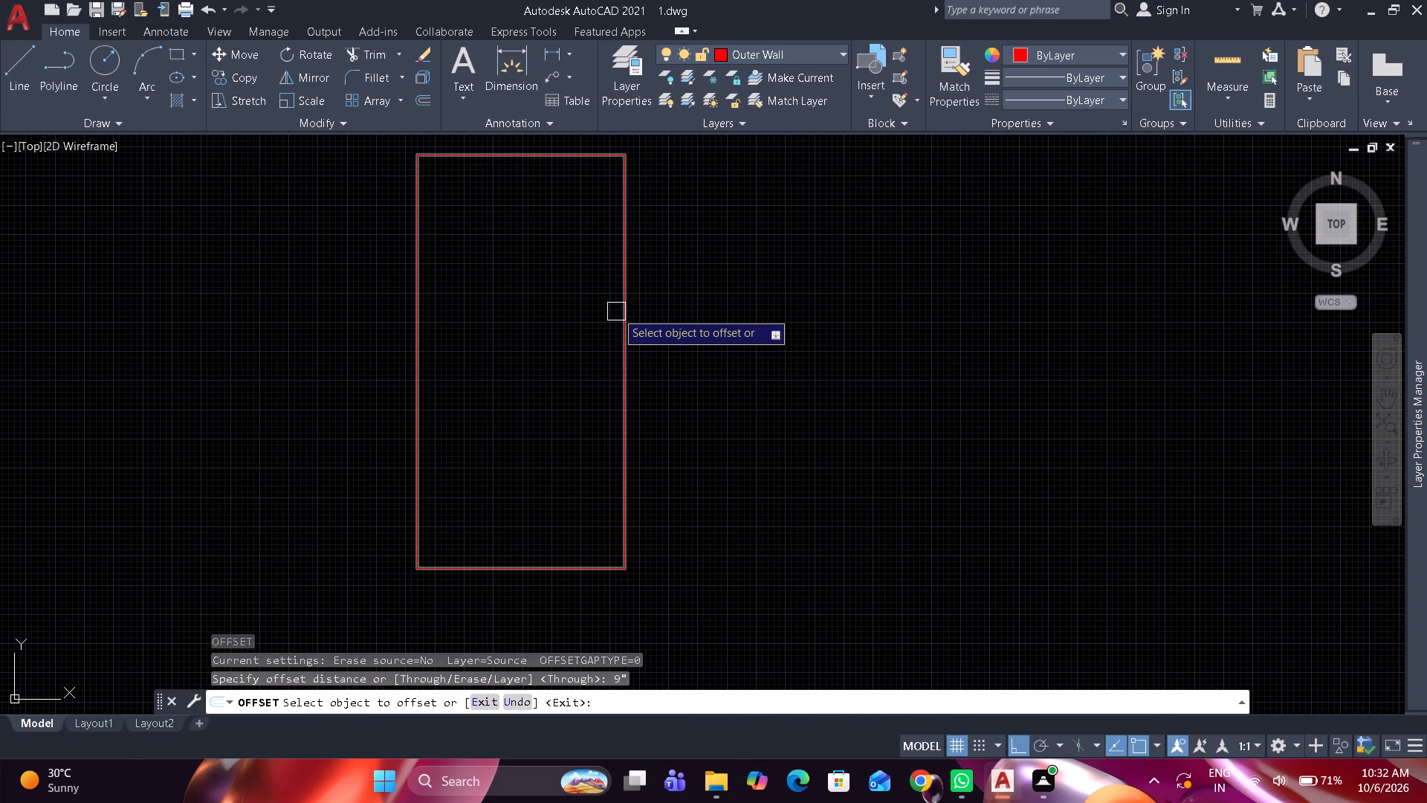
click(618, 312)
click(564, 315)
key(space)
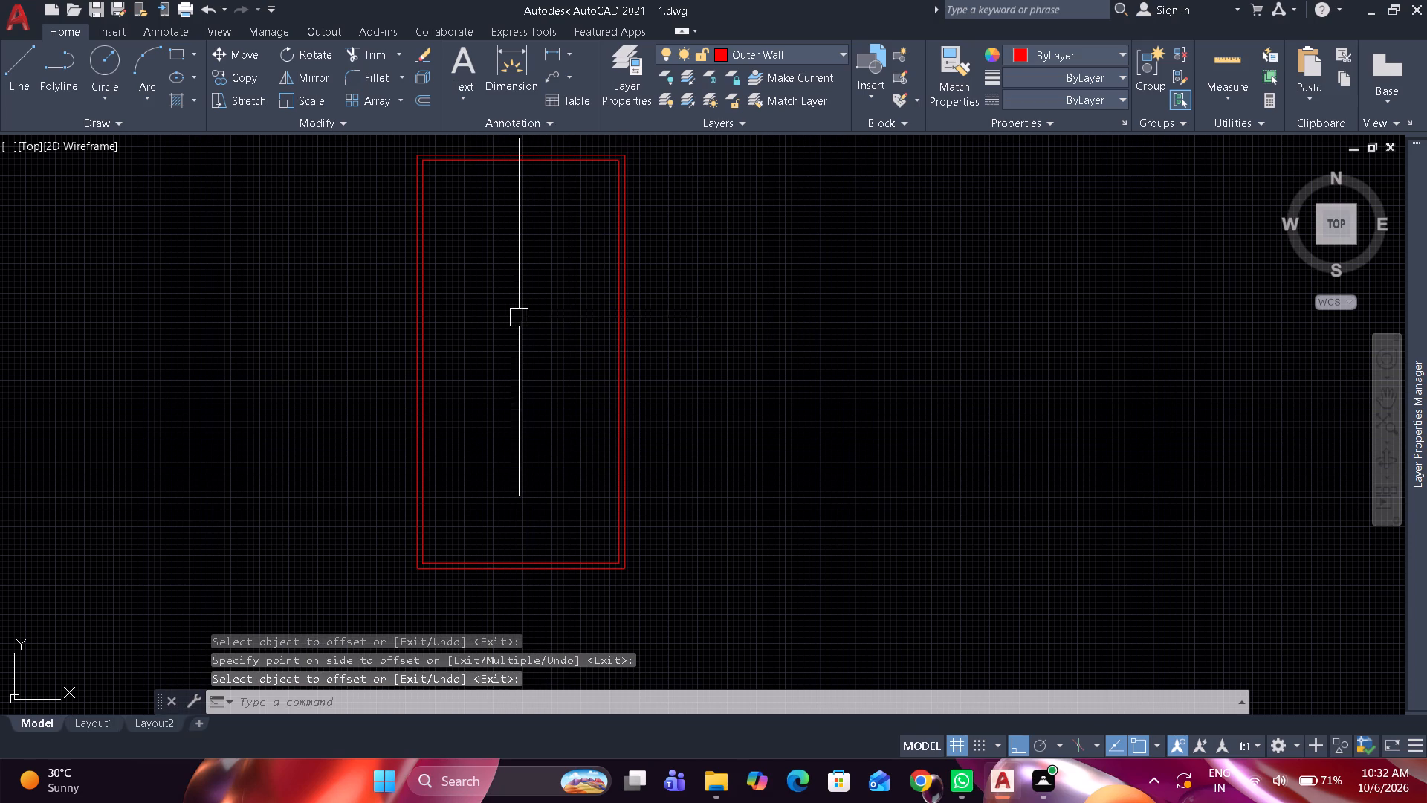
Create a new layer named Inner Wall and set its colour to blue.
scroll(518, 317, up, 1)
middle_drag(518, 327, 514, 449)
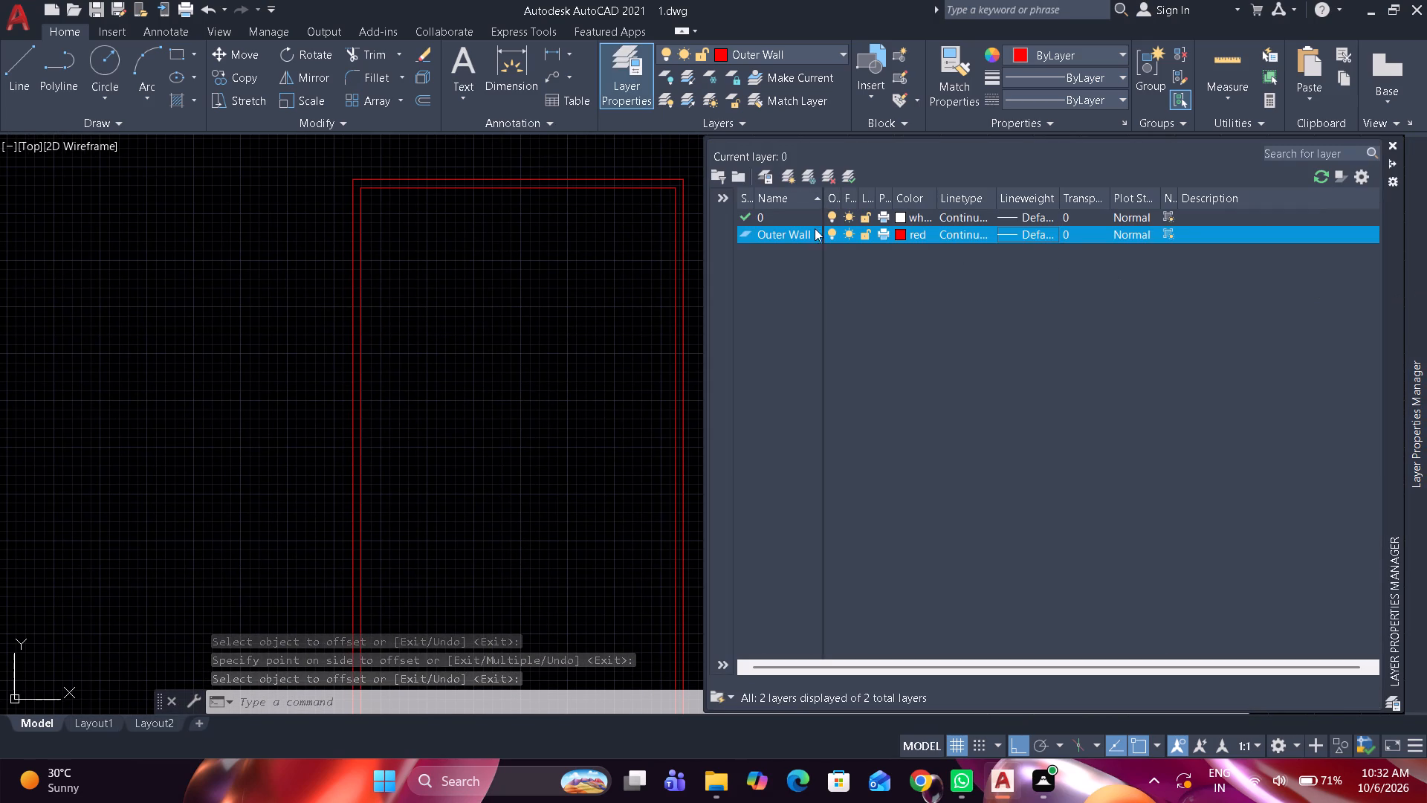
click(784, 171)
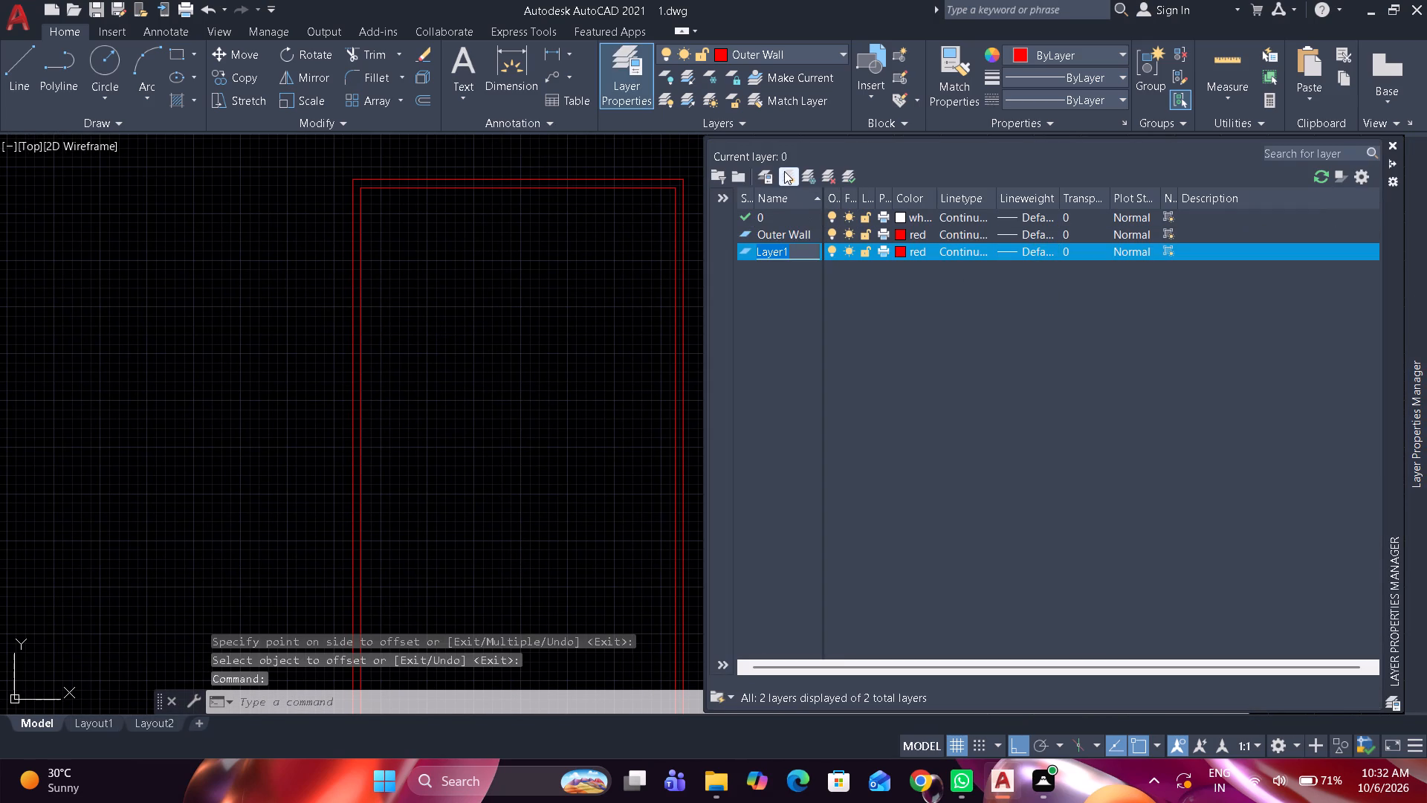
text(In)
text(ner)
key(space)
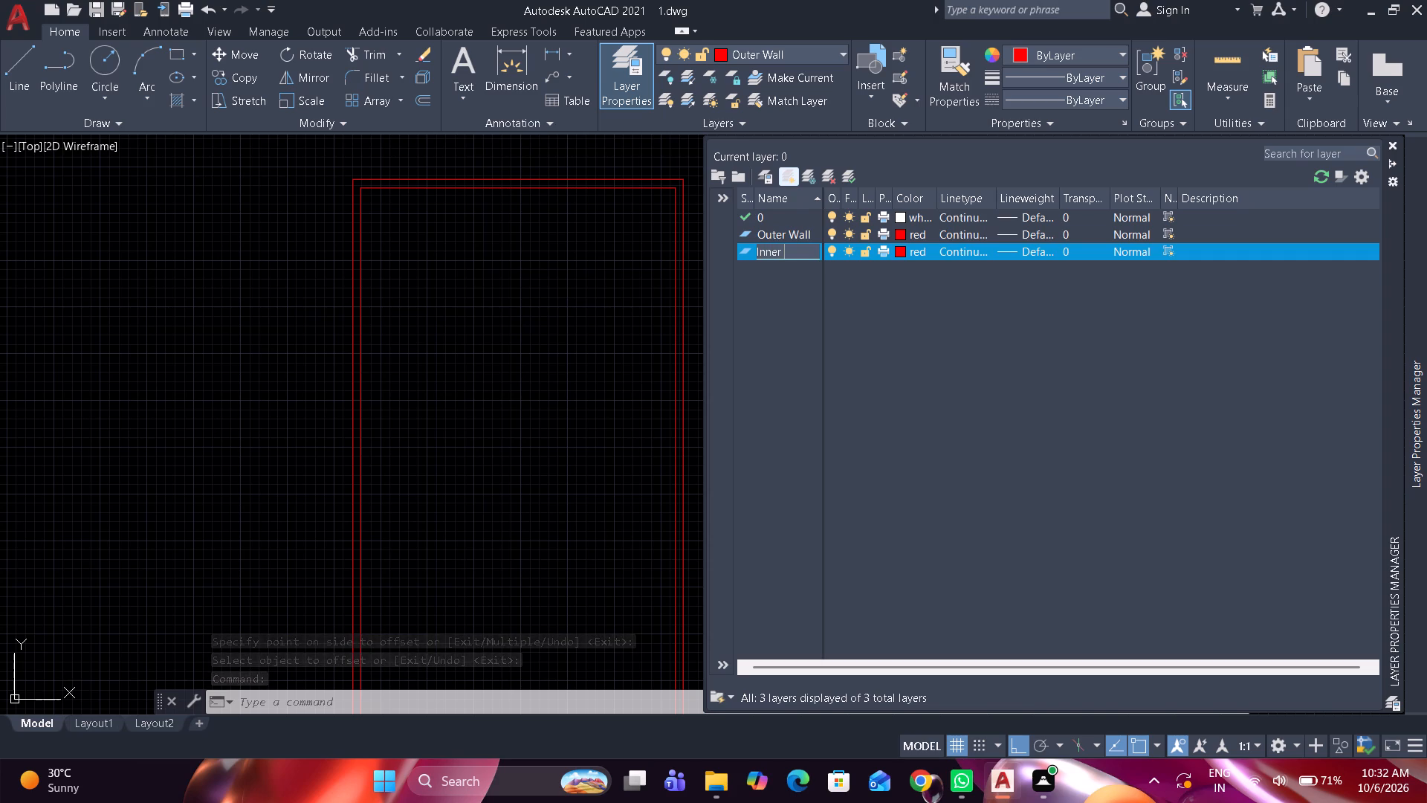
text(Wall)
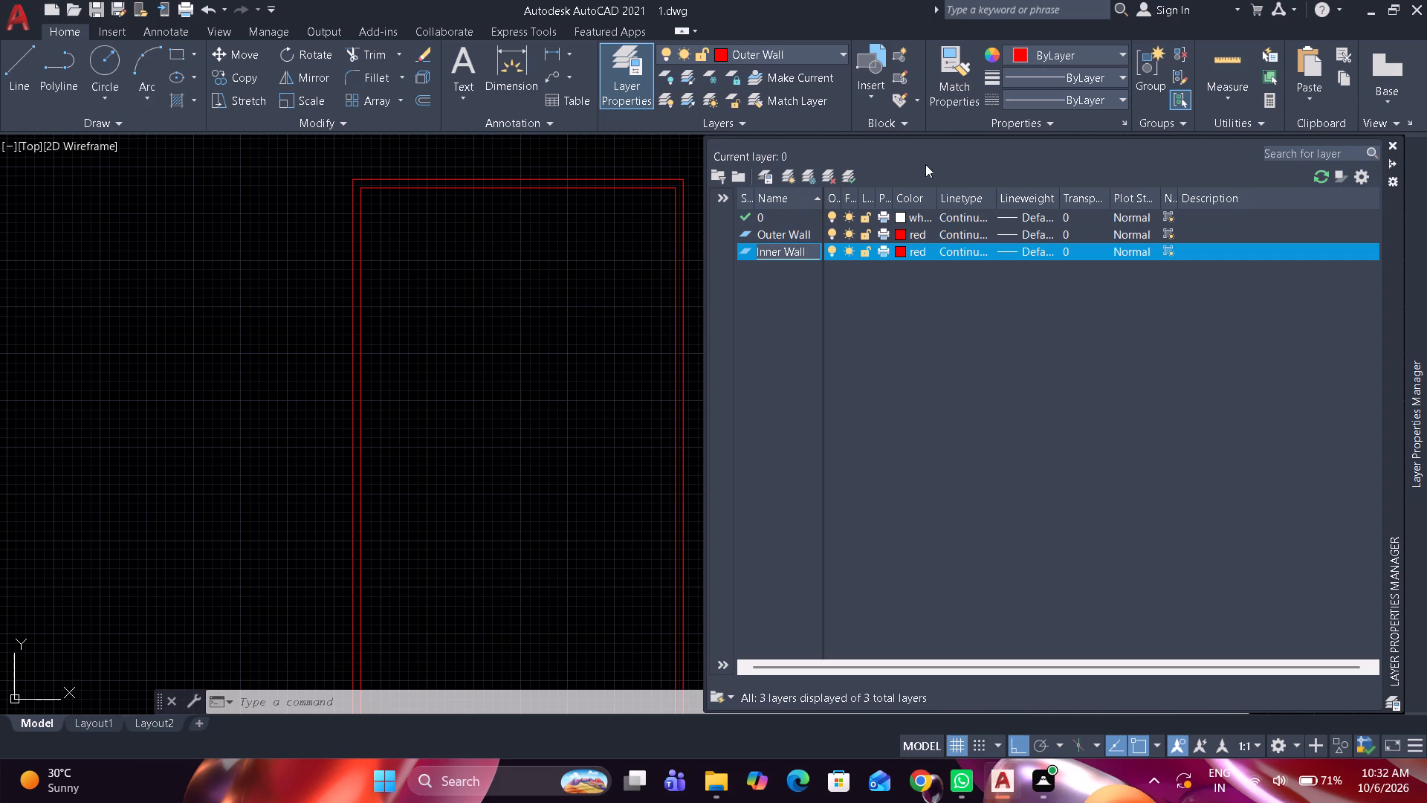
click(899, 248)
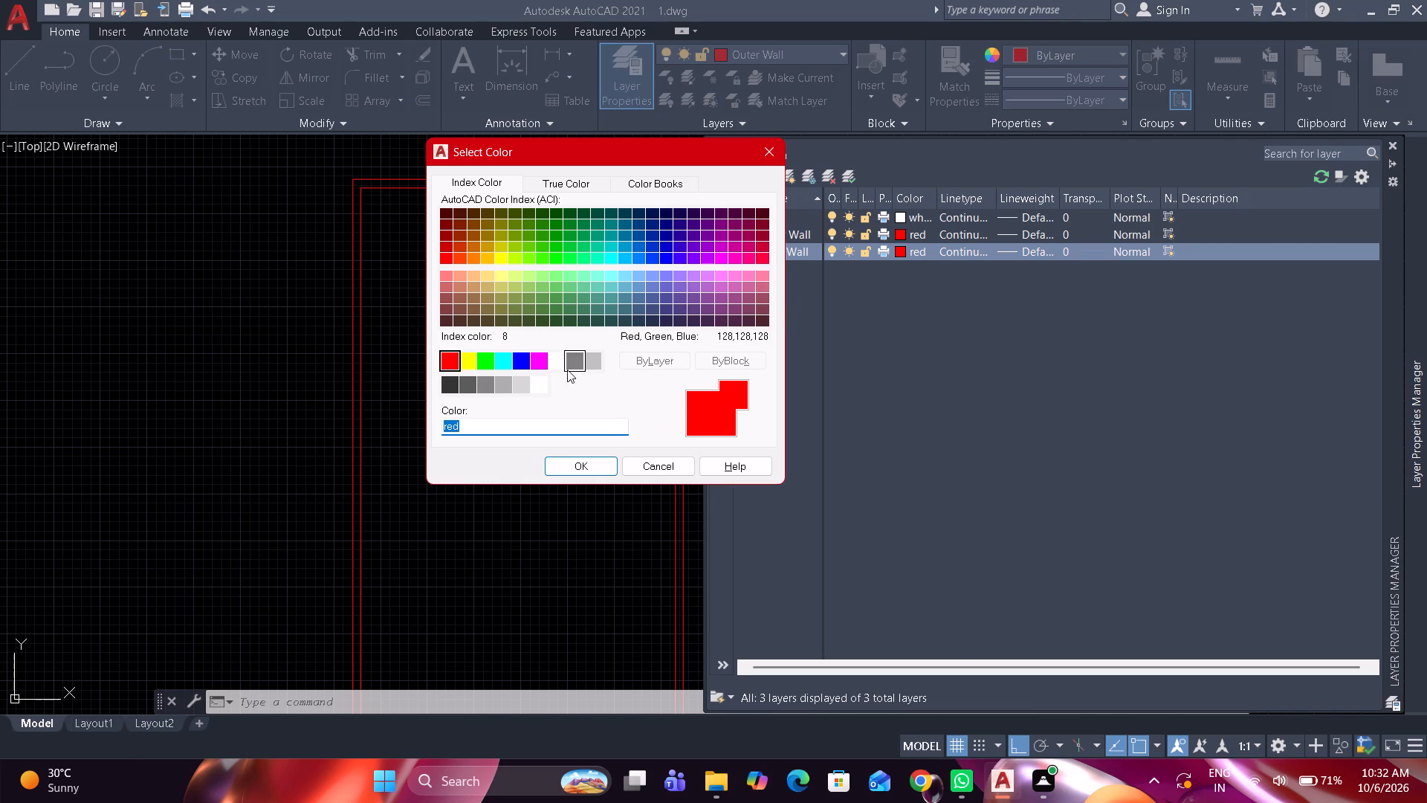
click(517, 364)
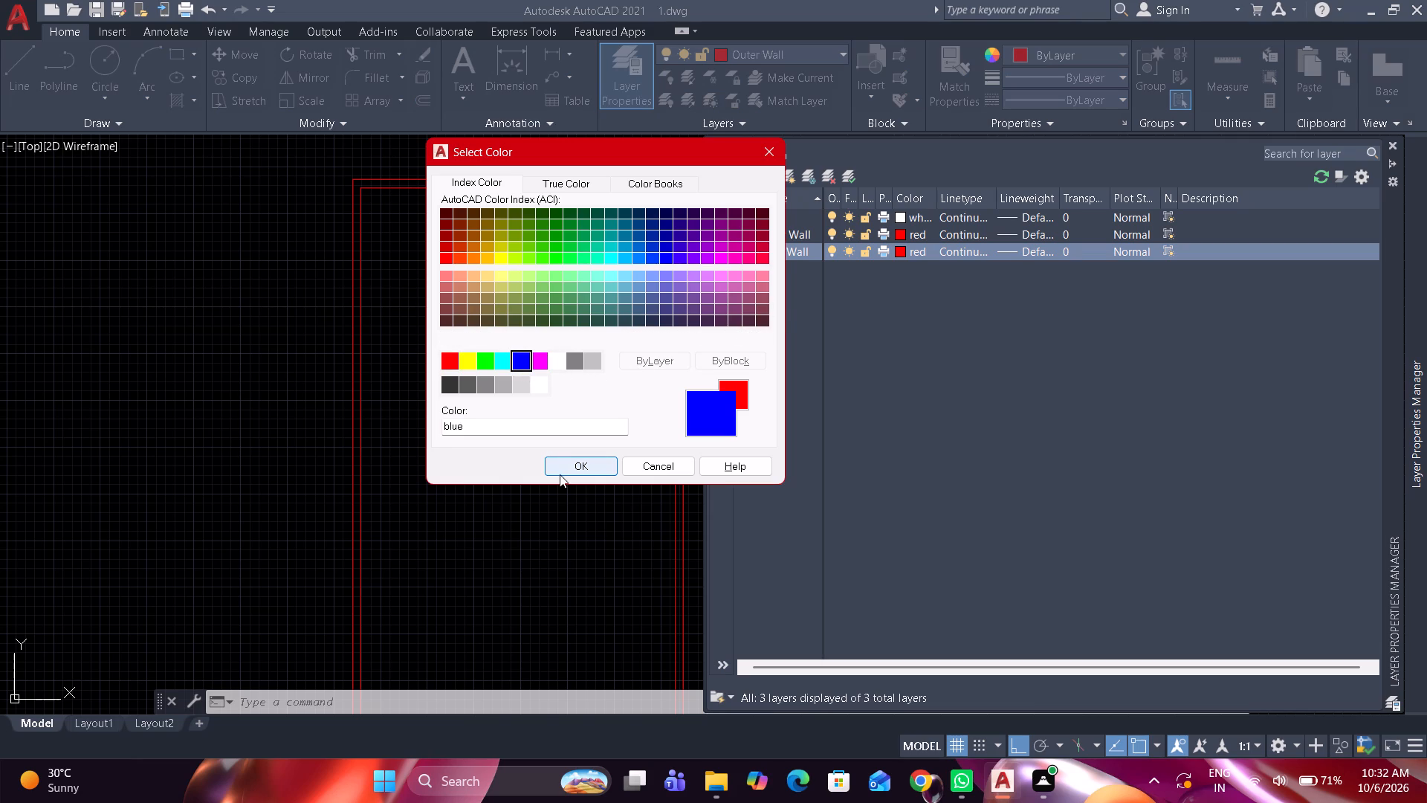
click(560, 470)
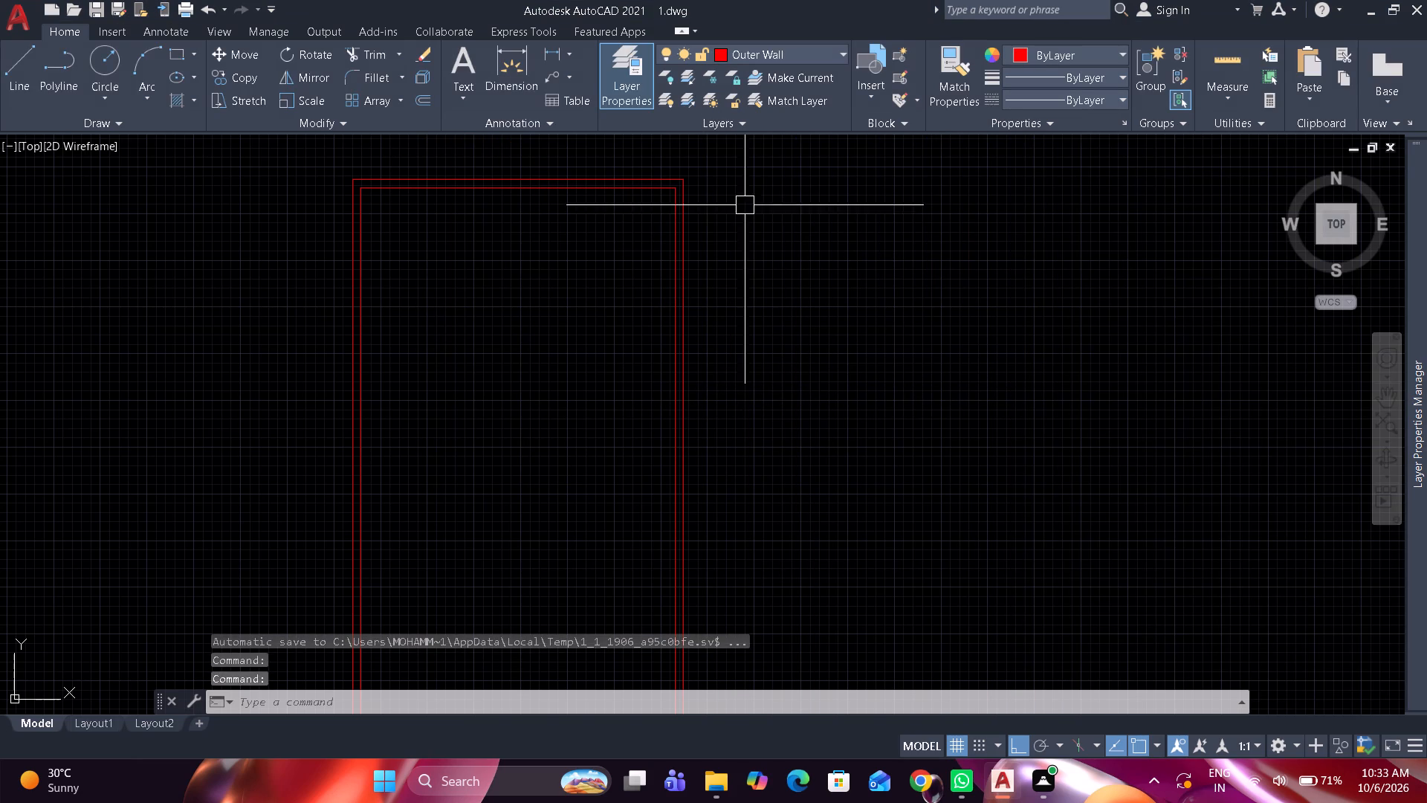
Make Inner Wall the current layer.
click(814, 56)
click(784, 91)
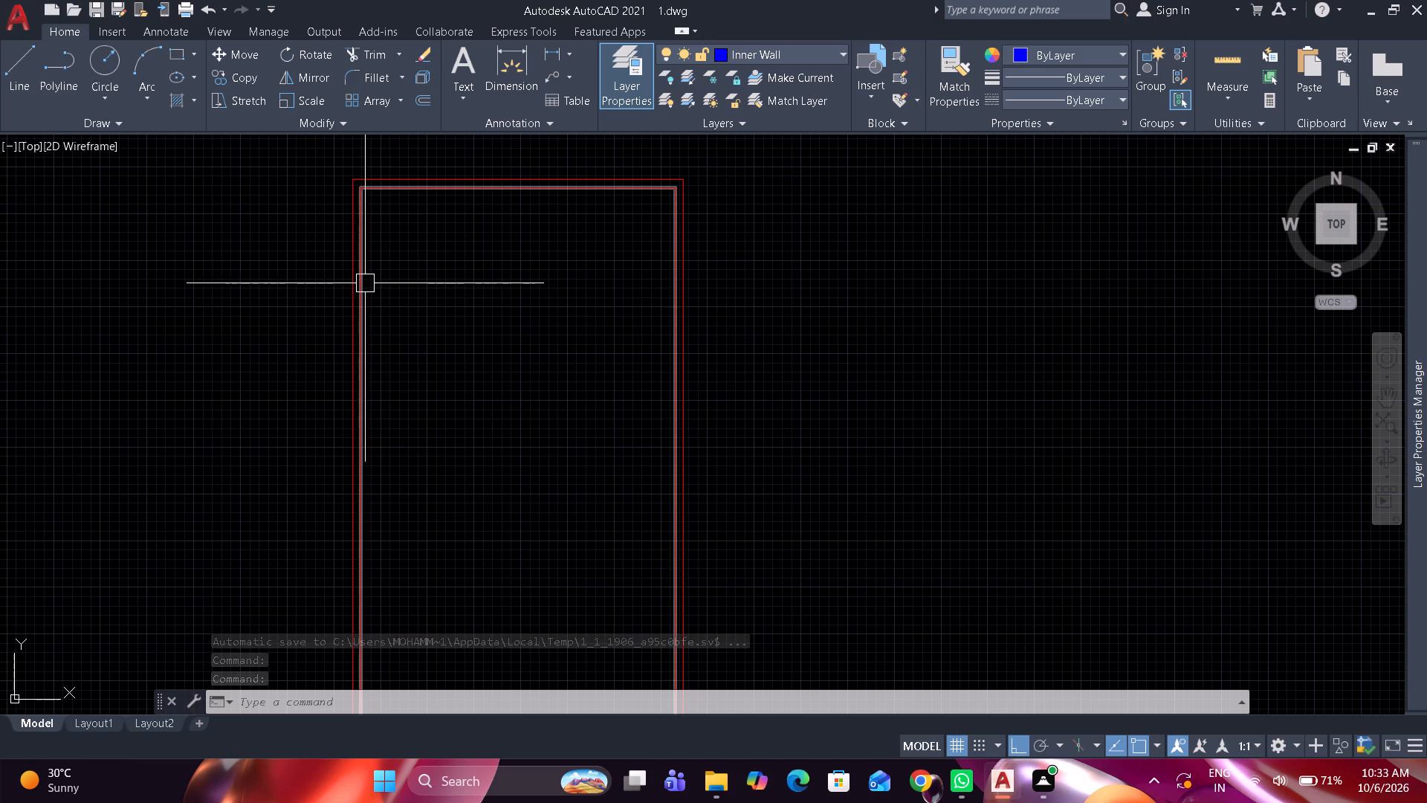
Explode the inner rectangle of the outer wall into separate lines.
drag(363, 296, 379, 293)
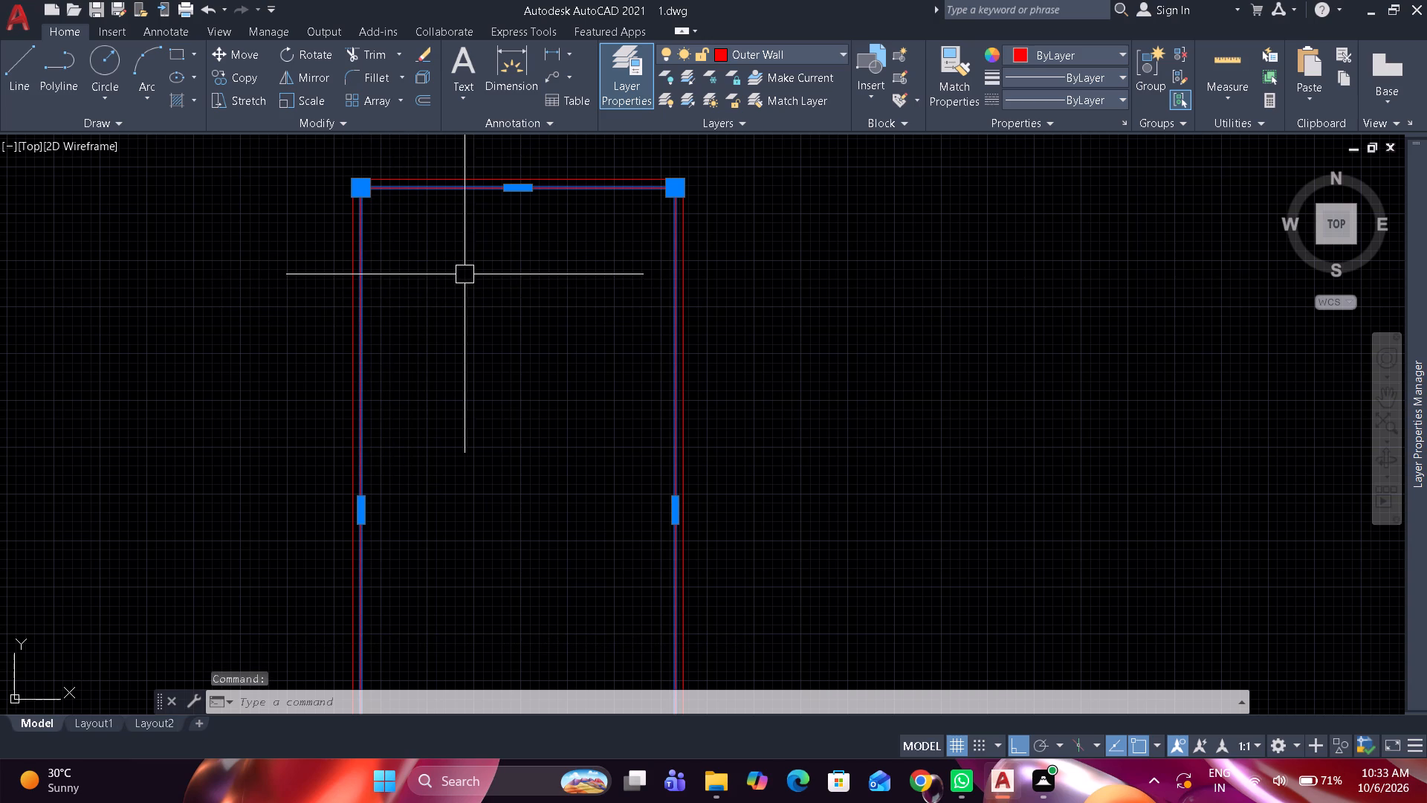
text(x)
key(space)
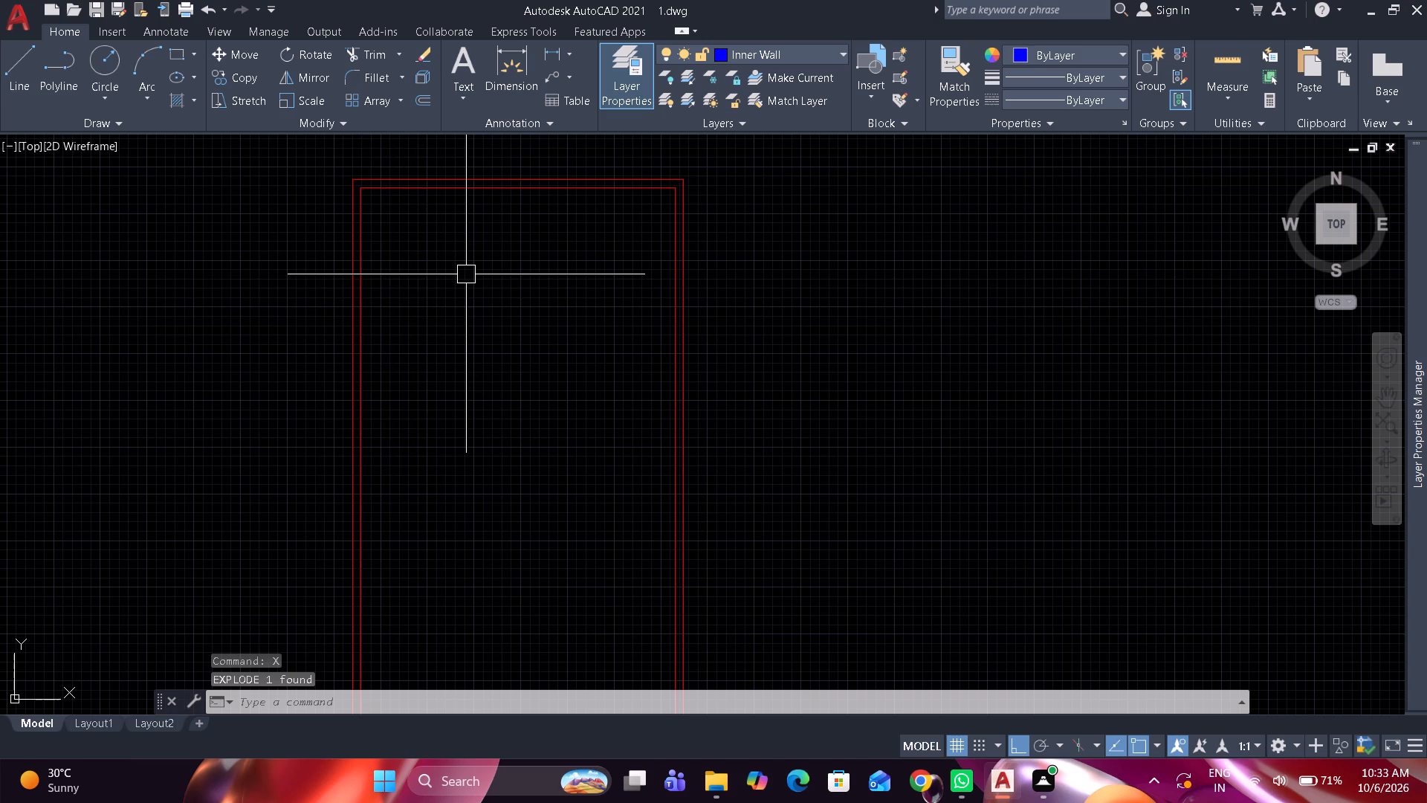
Offset the top inner line of the outer wall 6' down into the plan.
text(o)
key(space)
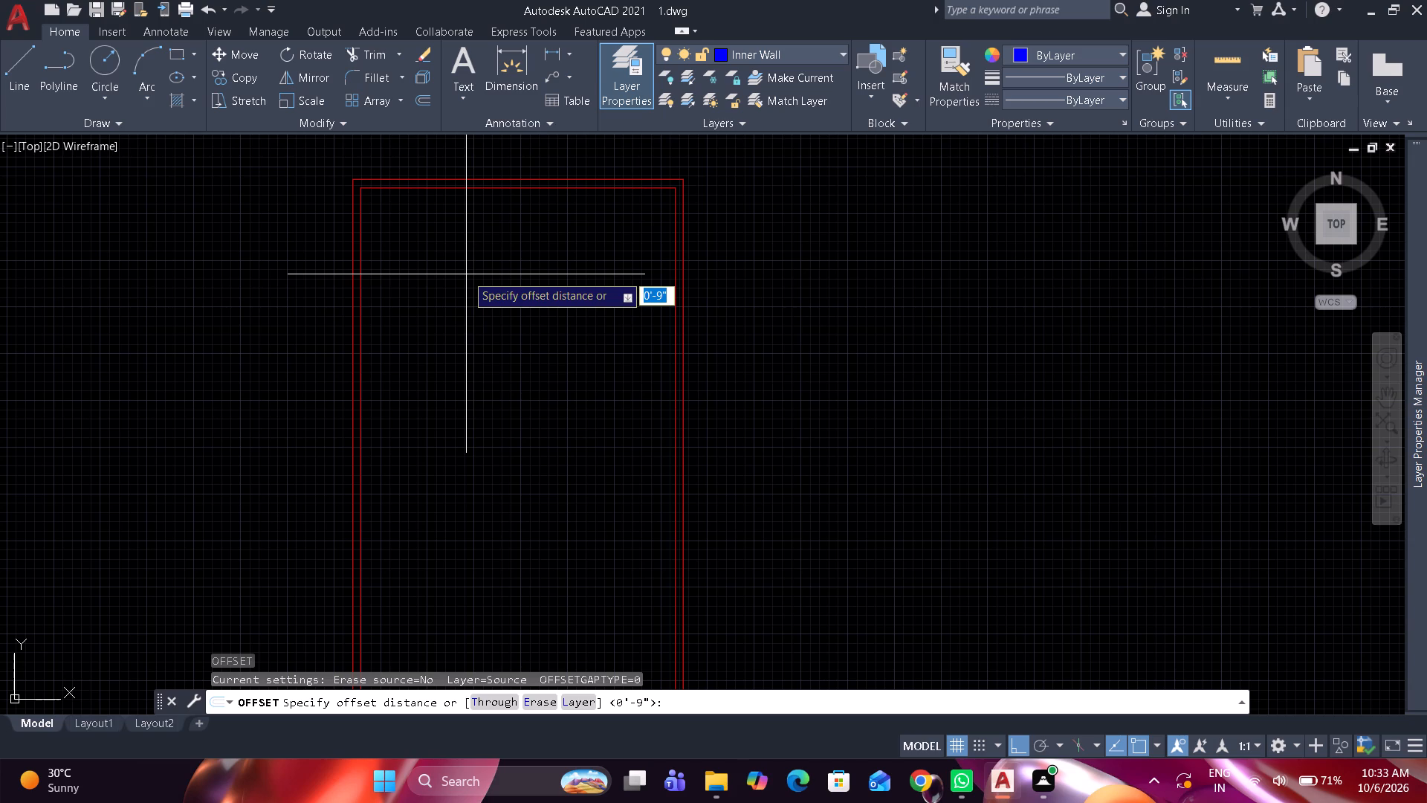
text(6')
key(space)
scroll(435, 219, up, 1)
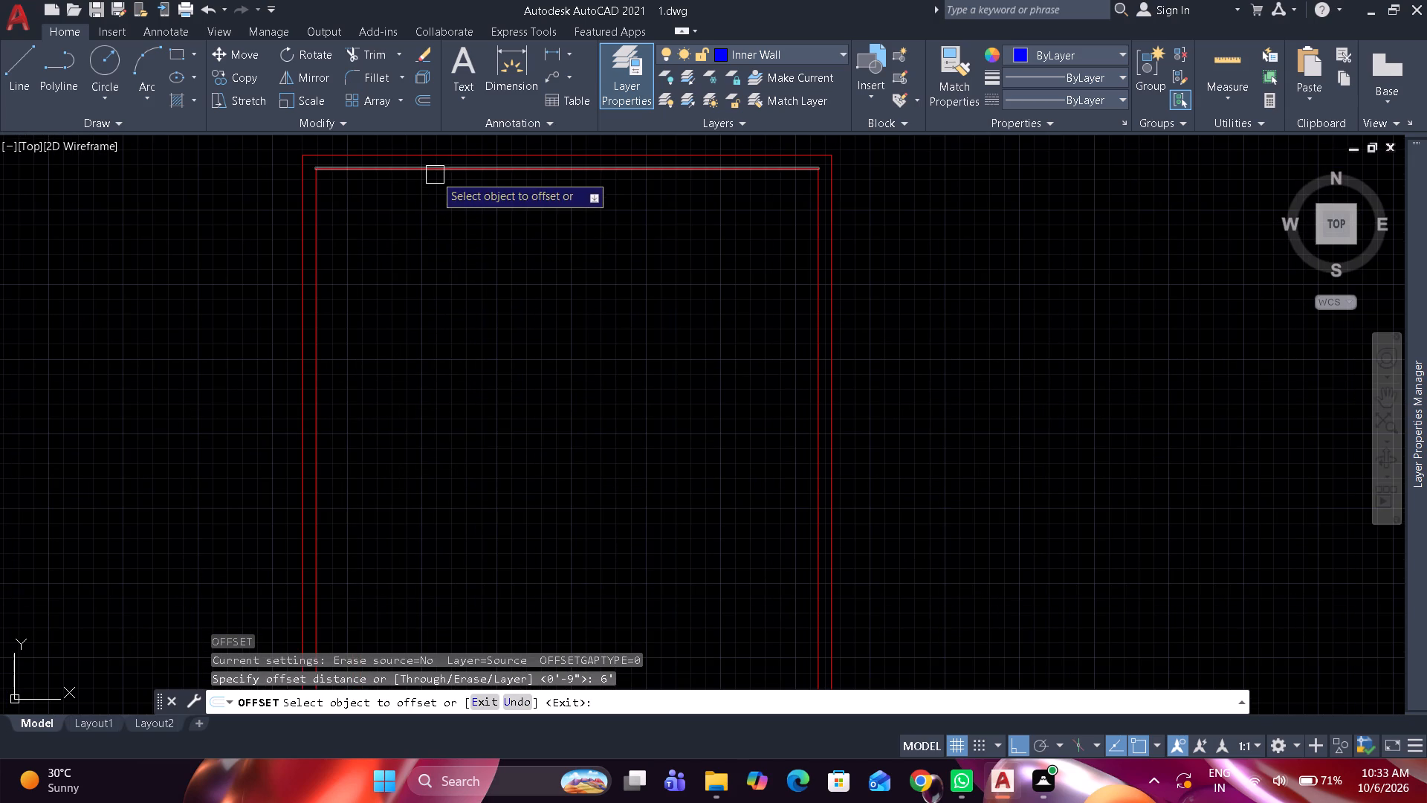
click(435, 175)
click(428, 366)
key(space)
Move the new horizontal line 6' below the top wall to the Inner Wall layer.
drag(527, 280, 534, 275)
click(776, 48)
click(763, 94)
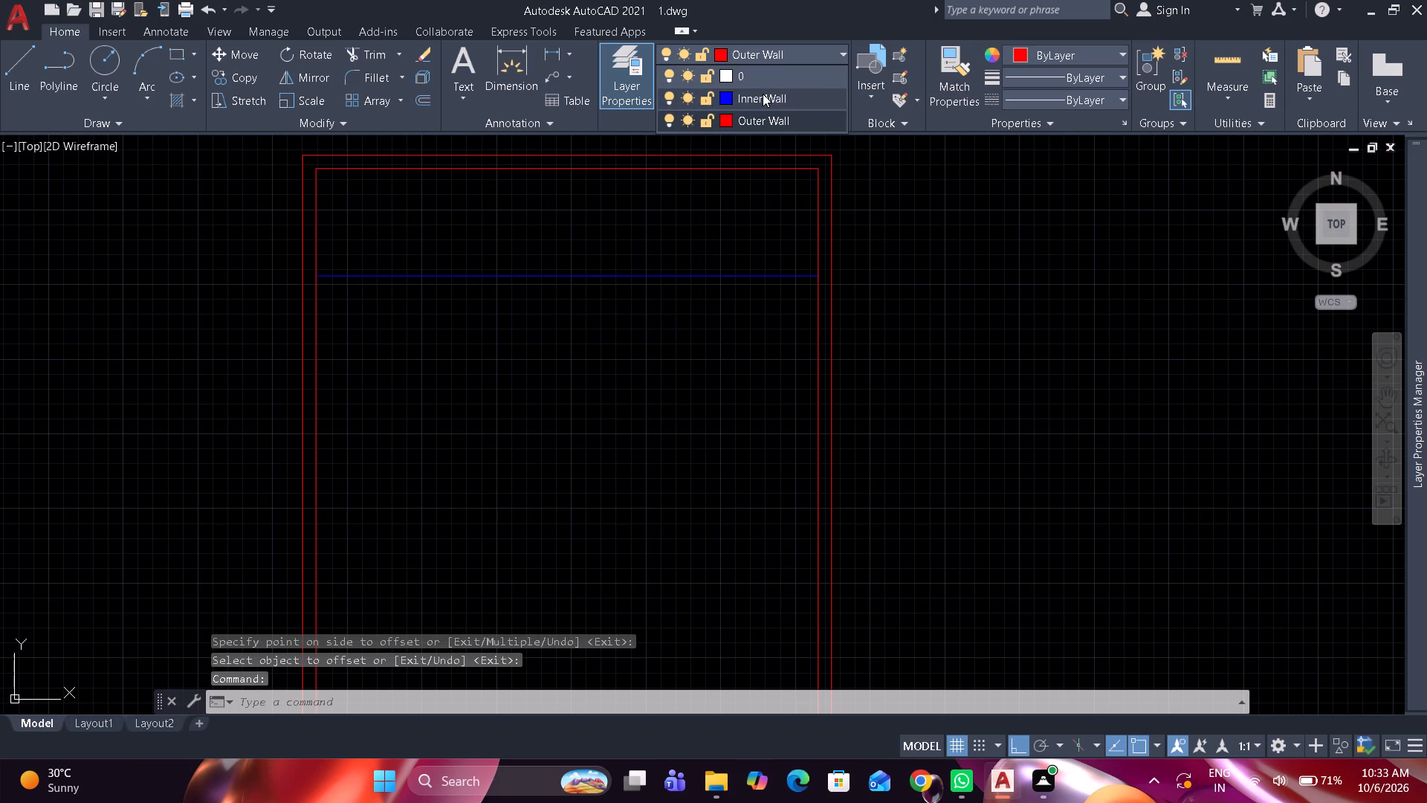
key(Escape)
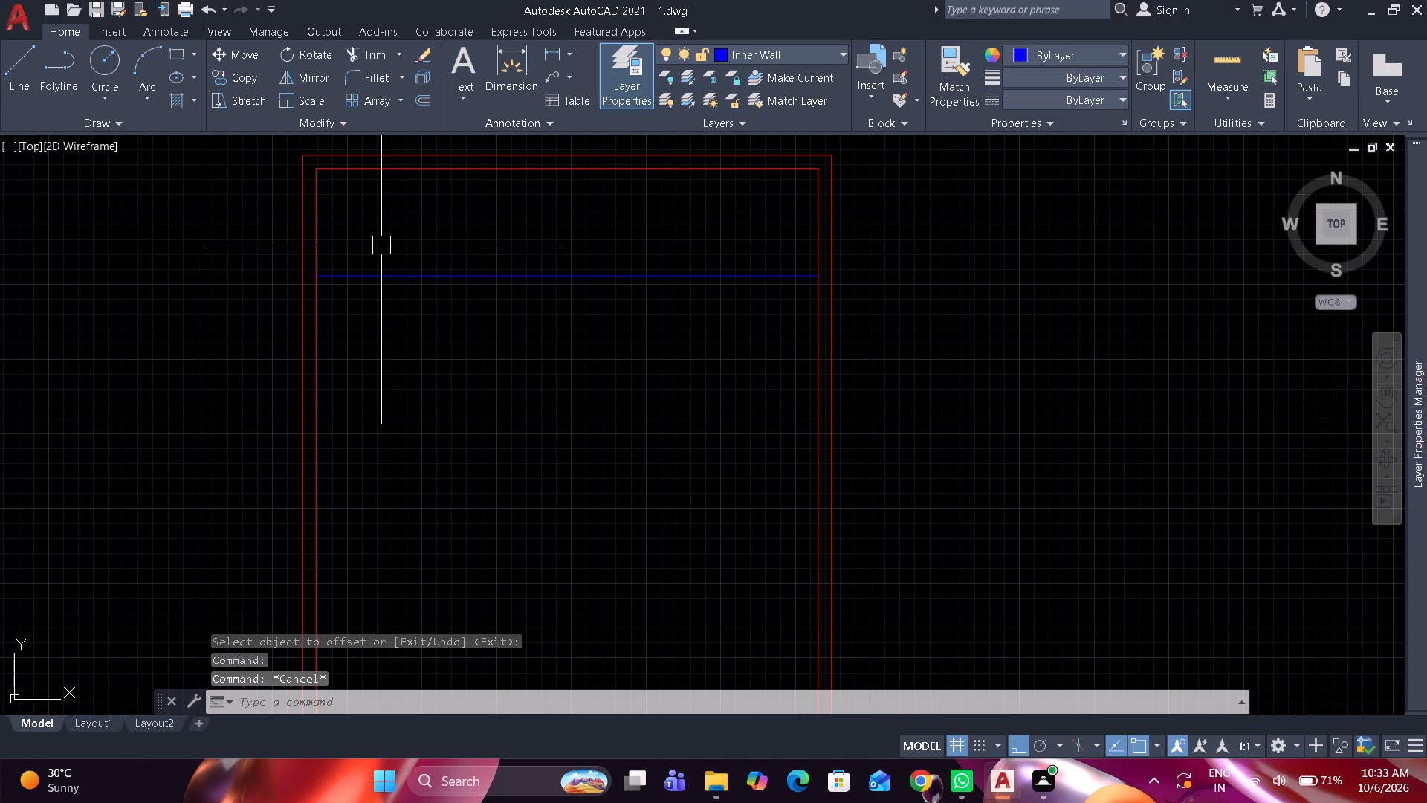
Offset the left inner line of the outer wall 4' to the right into the plan.
text(o 4')
key(space)
drag(317, 245, 342, 236)
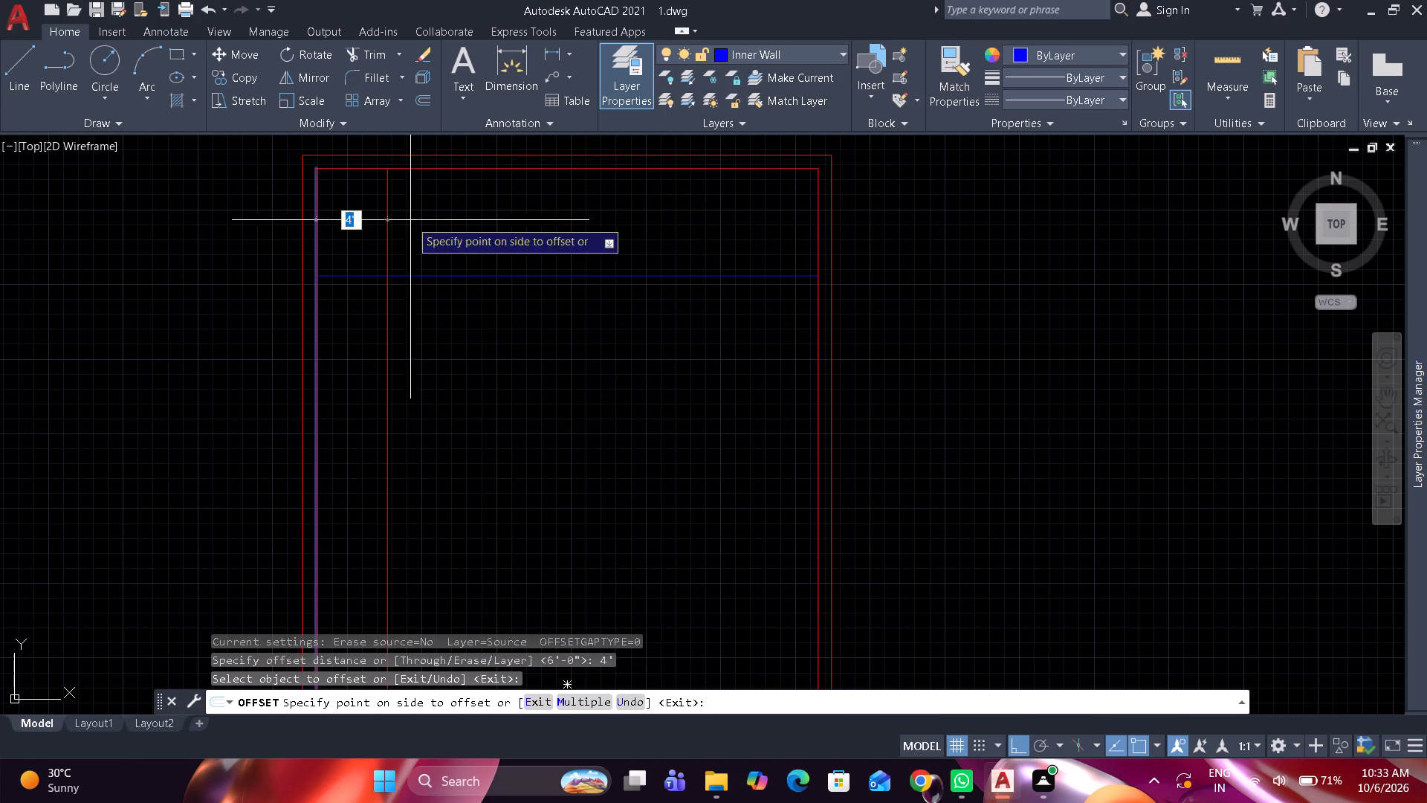
click(421, 219)
key(space)
Move the new vertical line 4' from the left wall to the Inner Wall layer.
drag(394, 225, 406, 220)
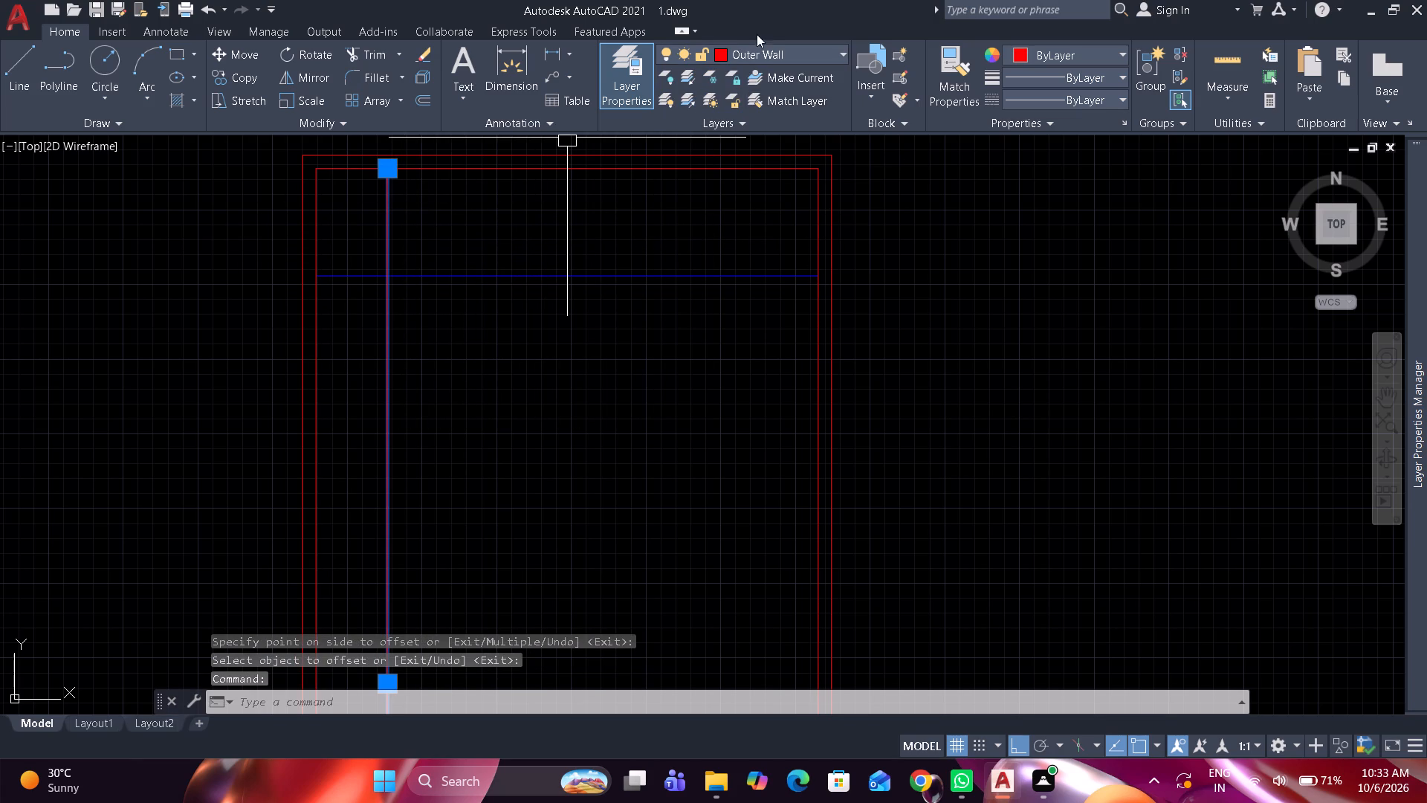
click(760, 46)
click(750, 92)
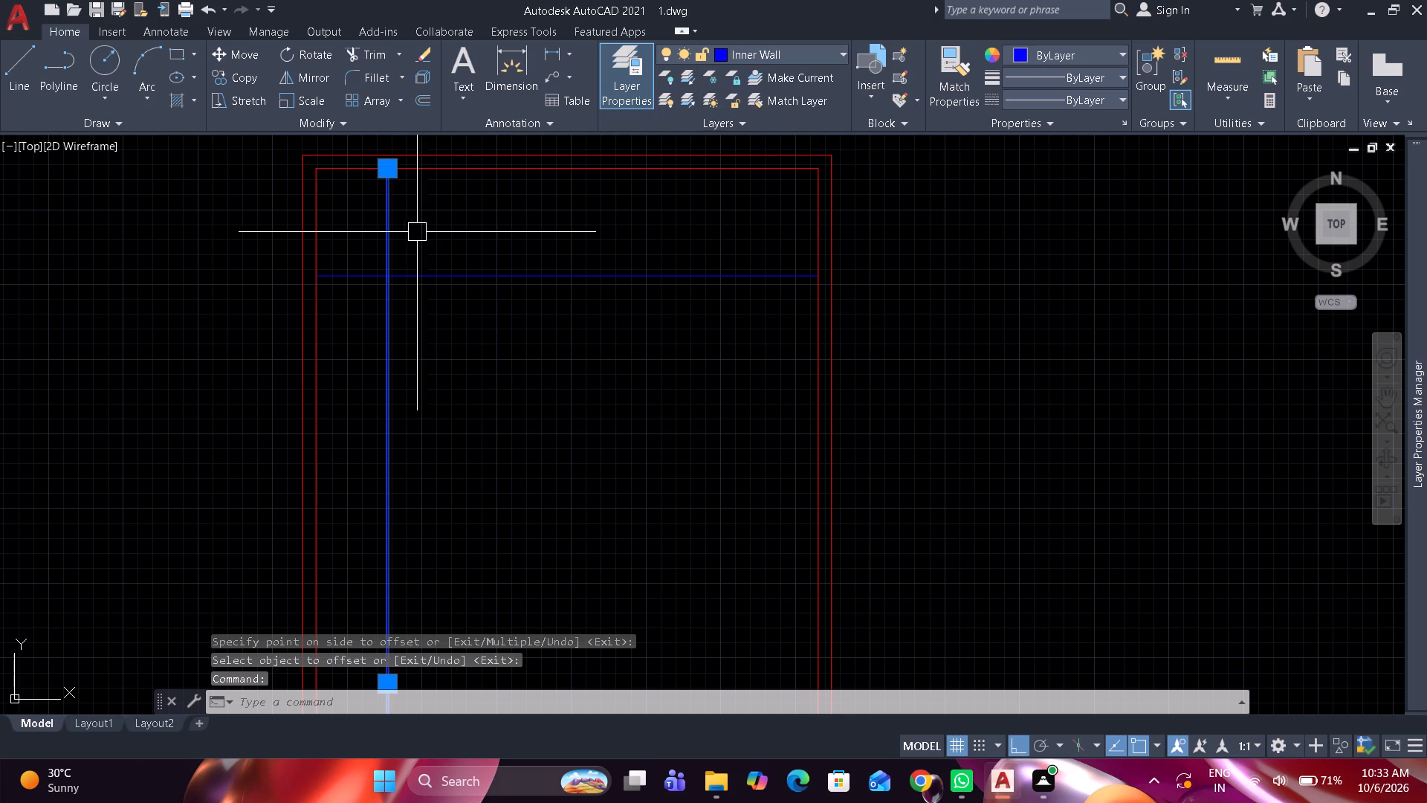
key(Escape)
Offset the vertical Inner Wall line 4" to the right and the horizontal Inner Wall line 4" downward to form partition walls.
scroll(399, 232, up, 1)
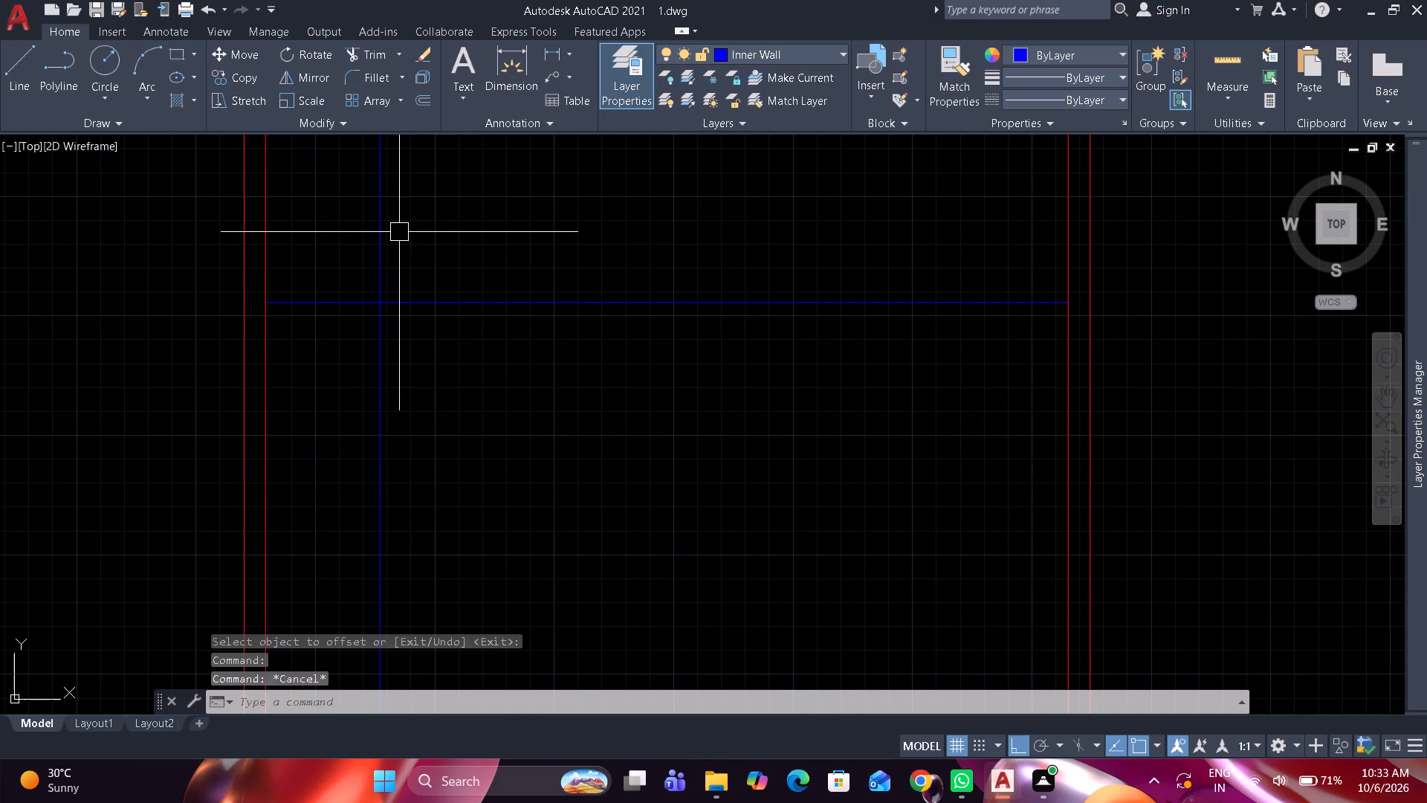
scroll(399, 232, up, 1)
middle_drag(398, 322, 400, 413)
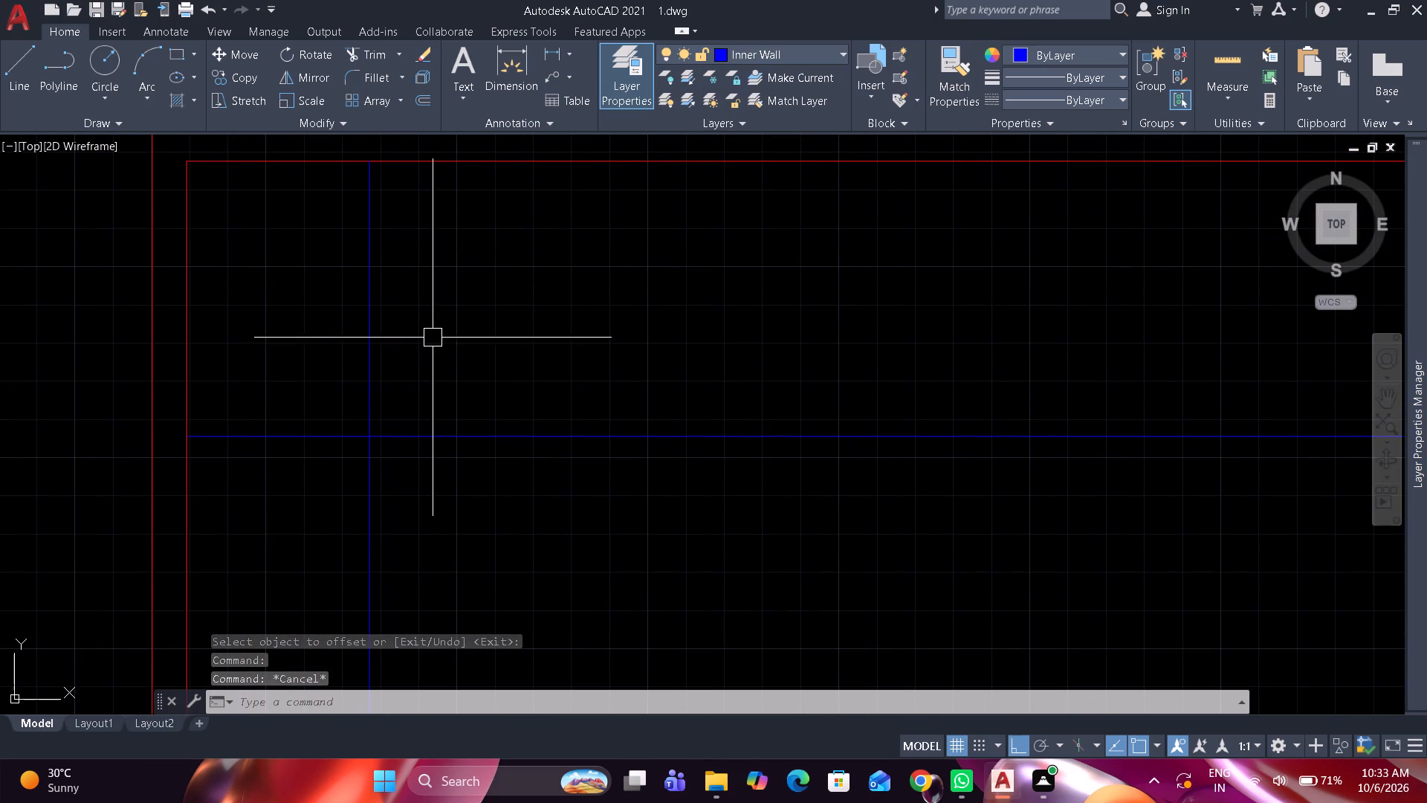
text(o)
key(space)
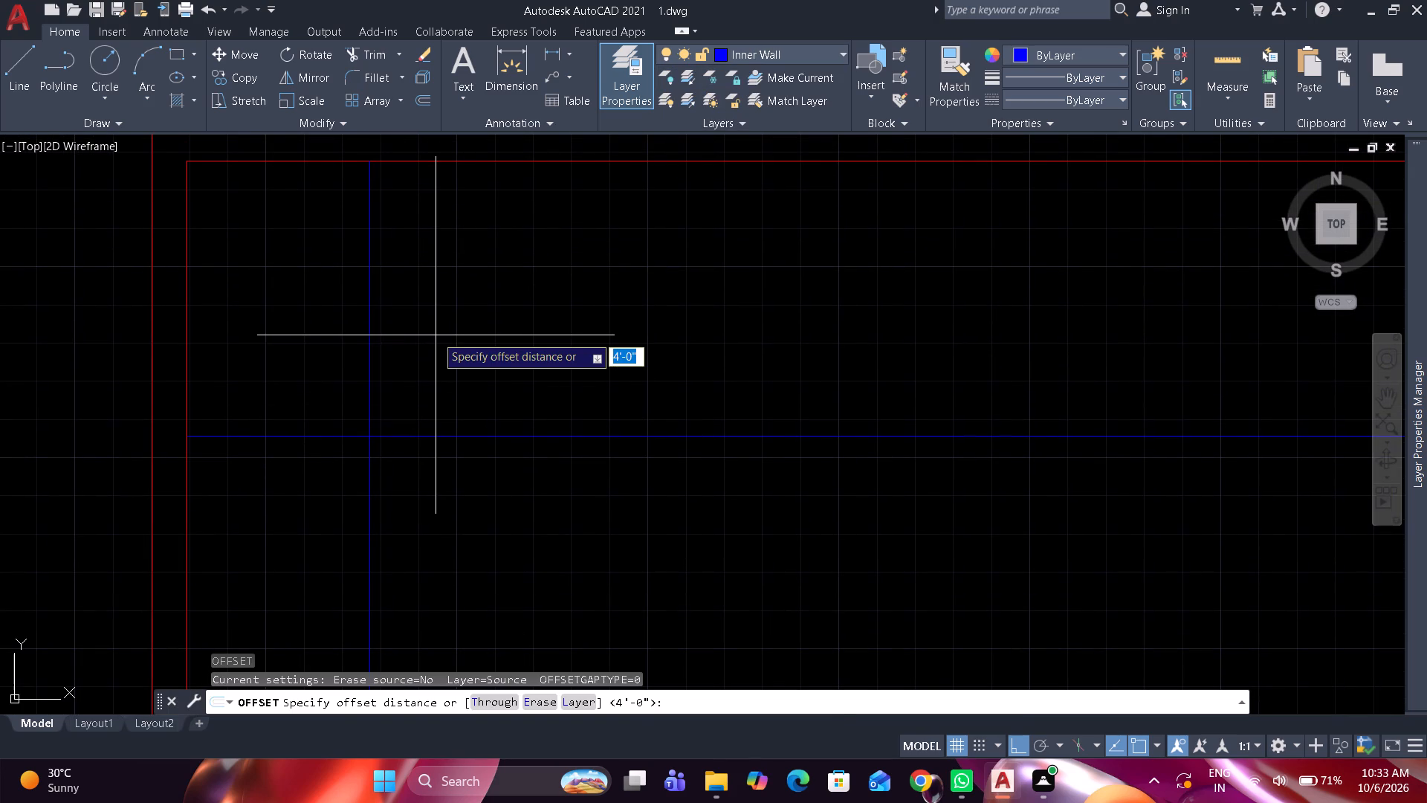
key(4)
key(shift+quotedbl)
key(space)
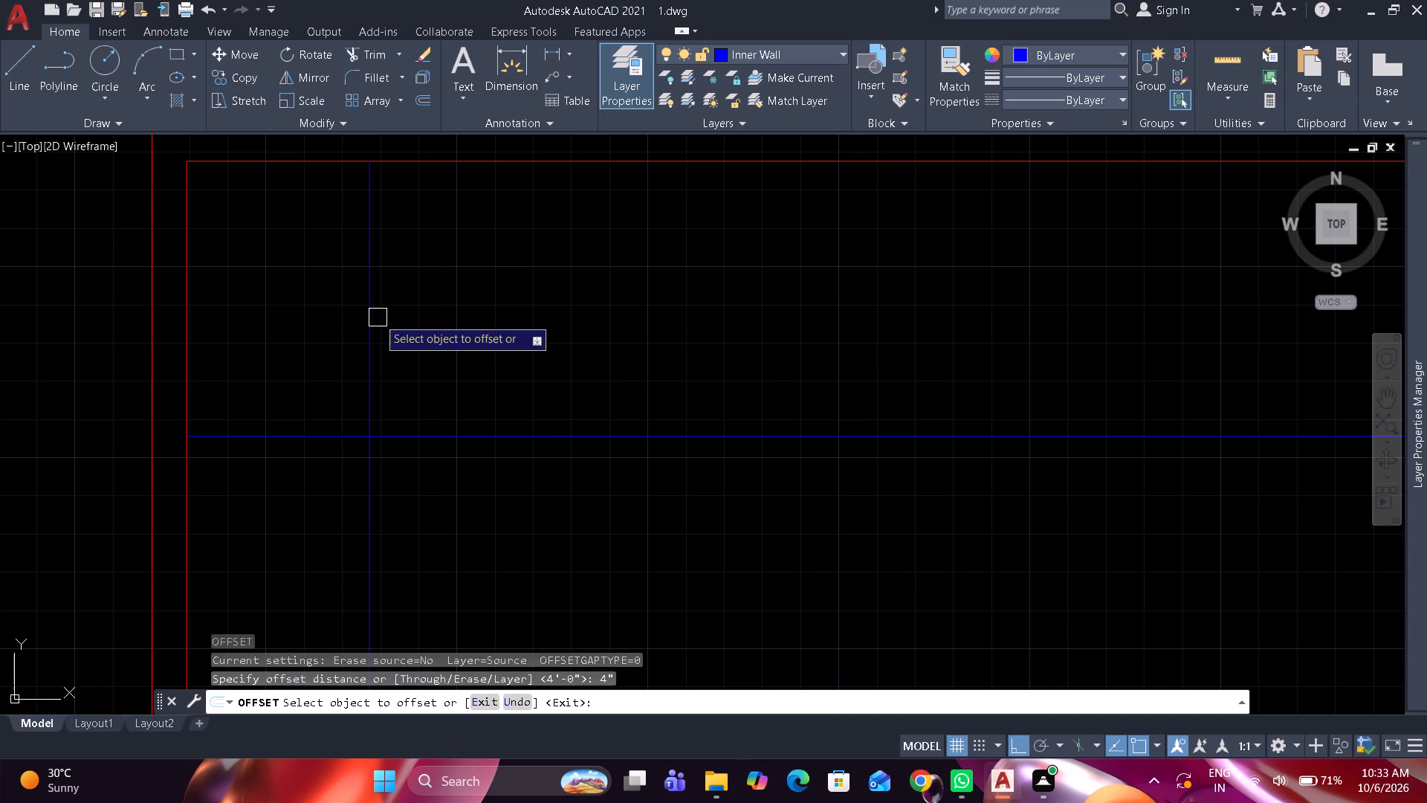
click(375, 313)
click(464, 305)
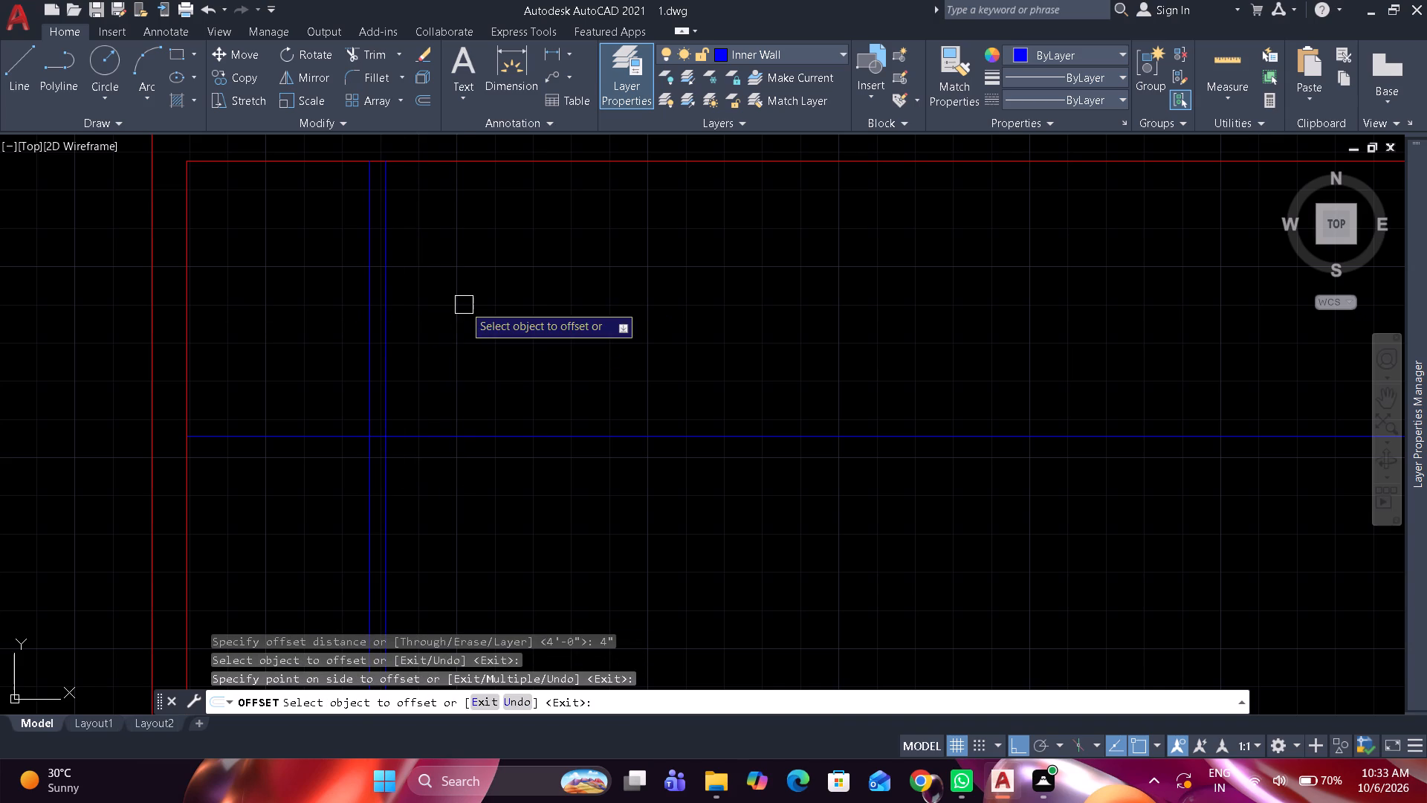
click(526, 438)
click(532, 519)
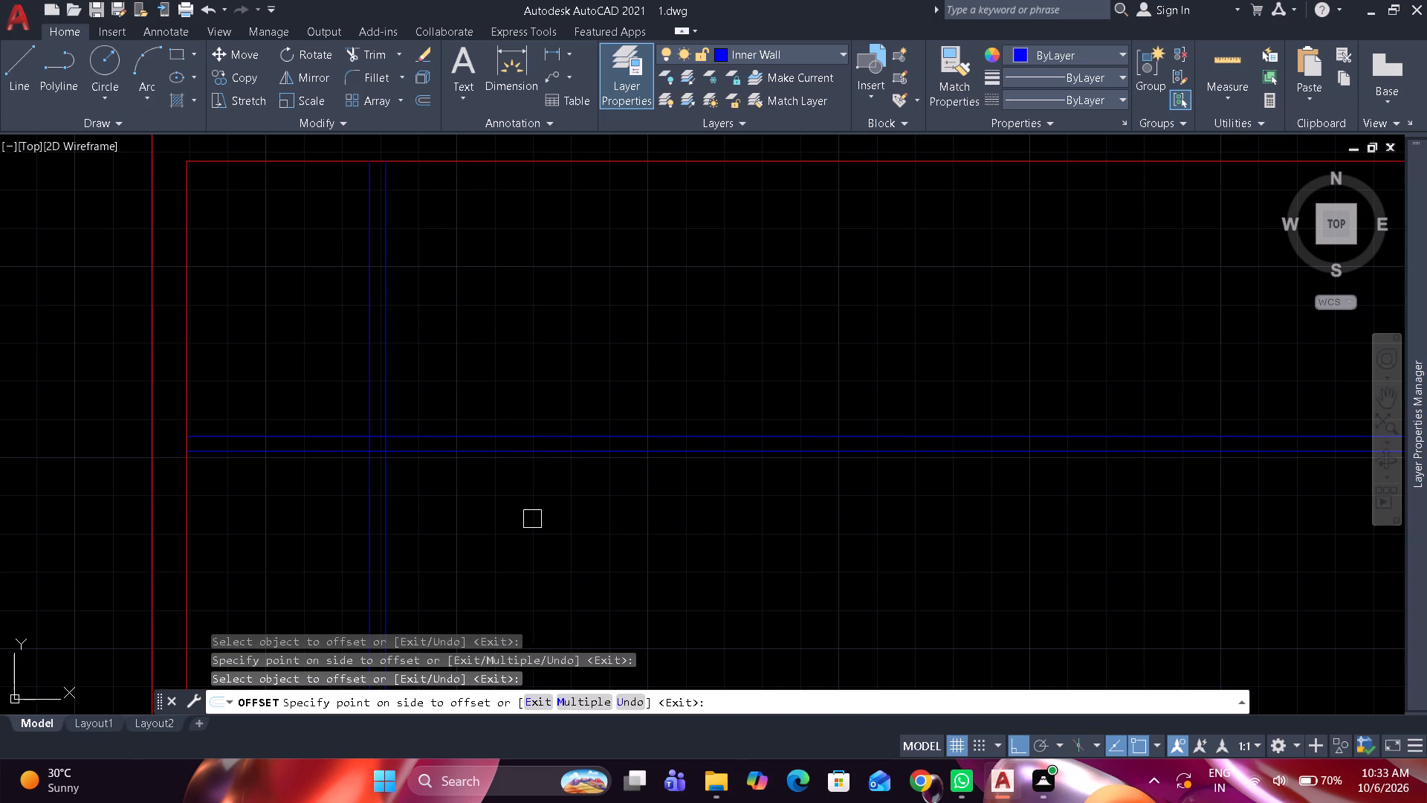
key(space)
Trim the vertical partition's lines below the horizontal partition and clear the crossing segments to leave an open T-junction.
text(tr)
key(space)
drag(345, 486, 357, 486)
click(456, 486)
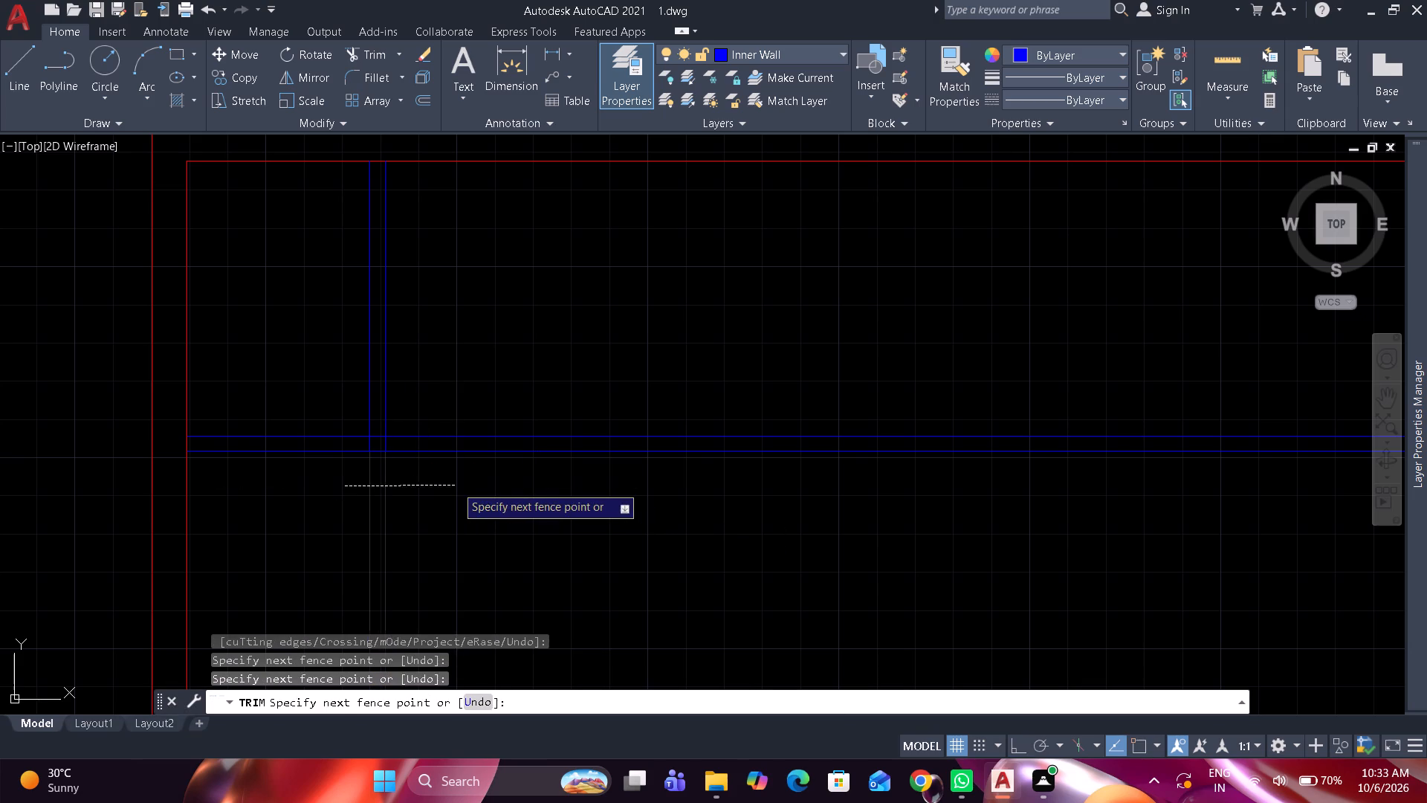
key(space)
scroll(384, 439, up, 3)
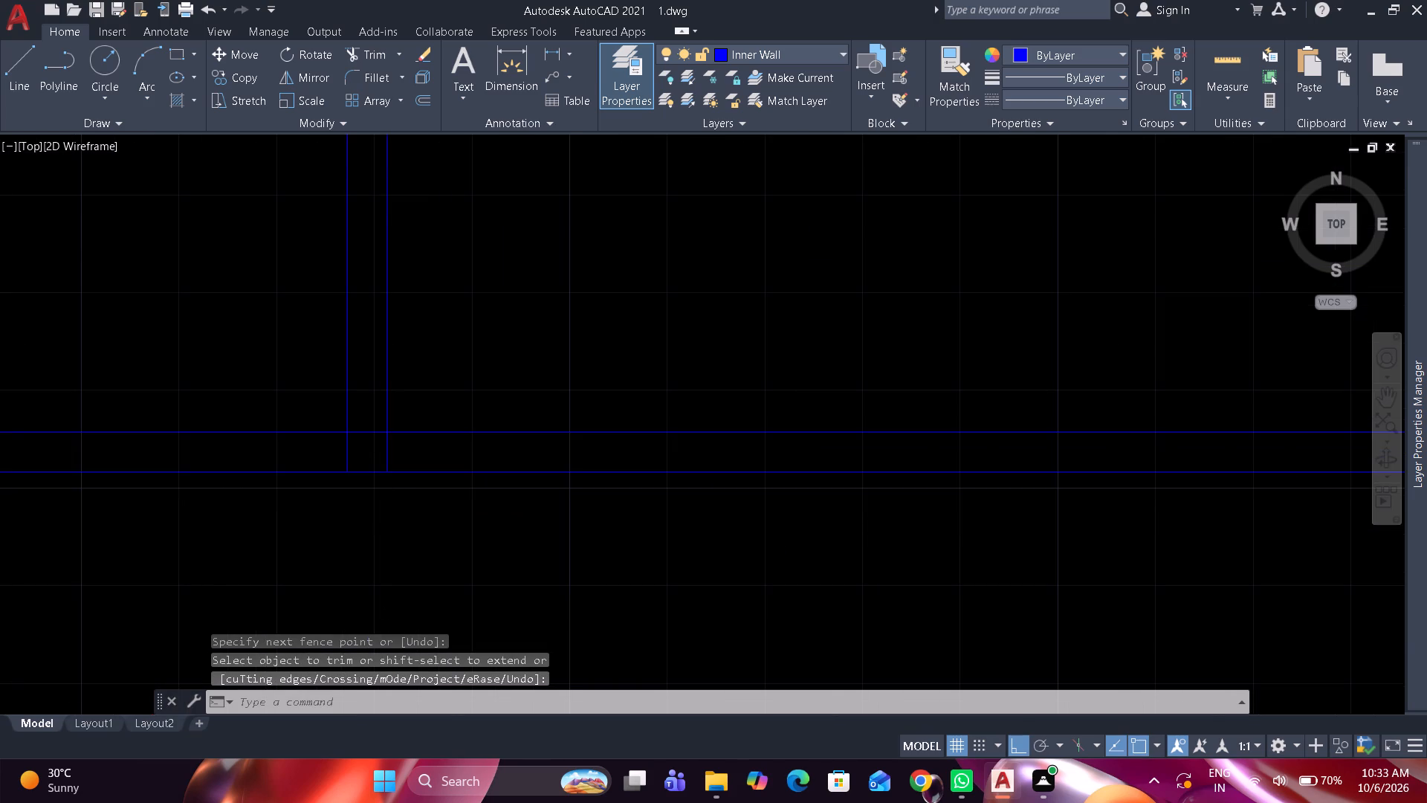
key(space)
click(302, 451)
click(427, 459)
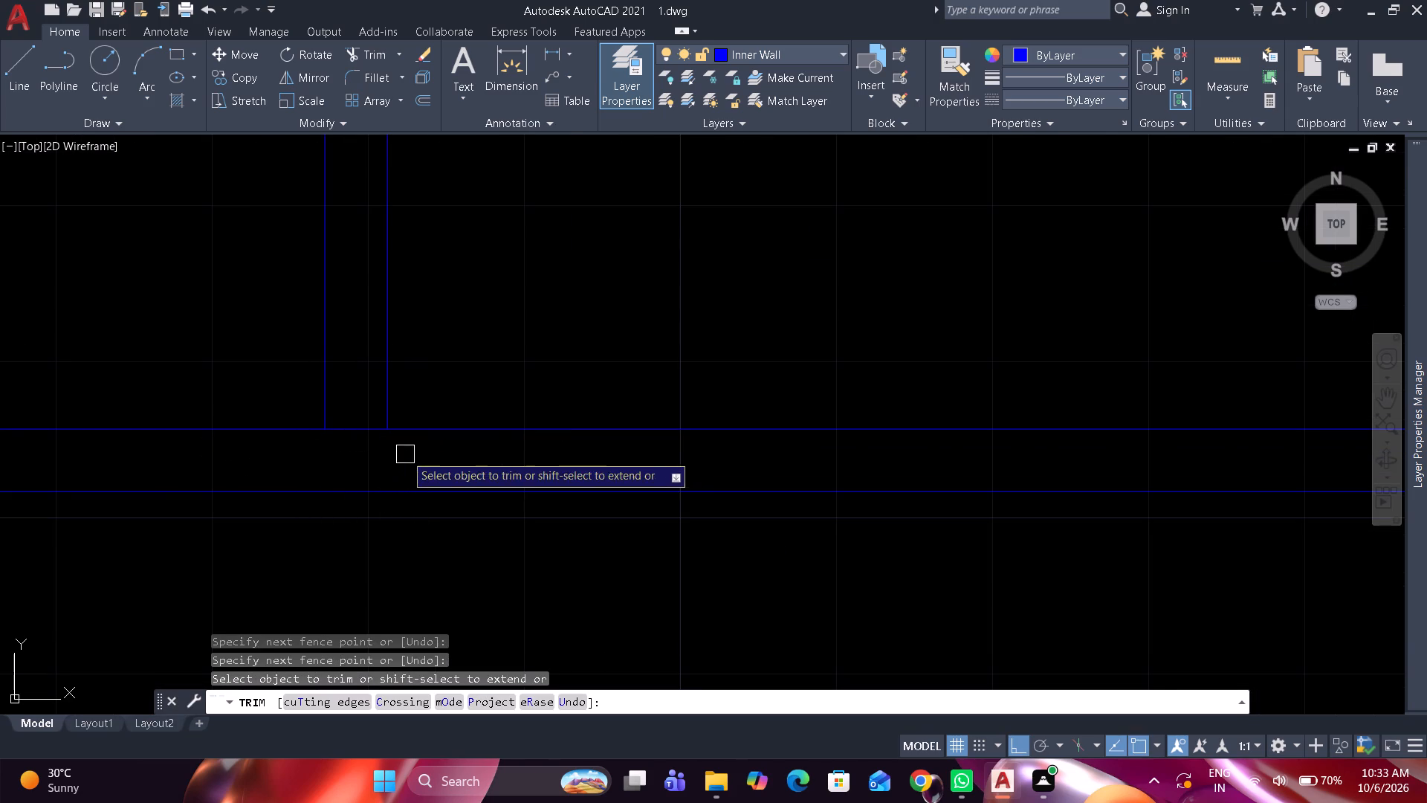
click(369, 433)
key(space)
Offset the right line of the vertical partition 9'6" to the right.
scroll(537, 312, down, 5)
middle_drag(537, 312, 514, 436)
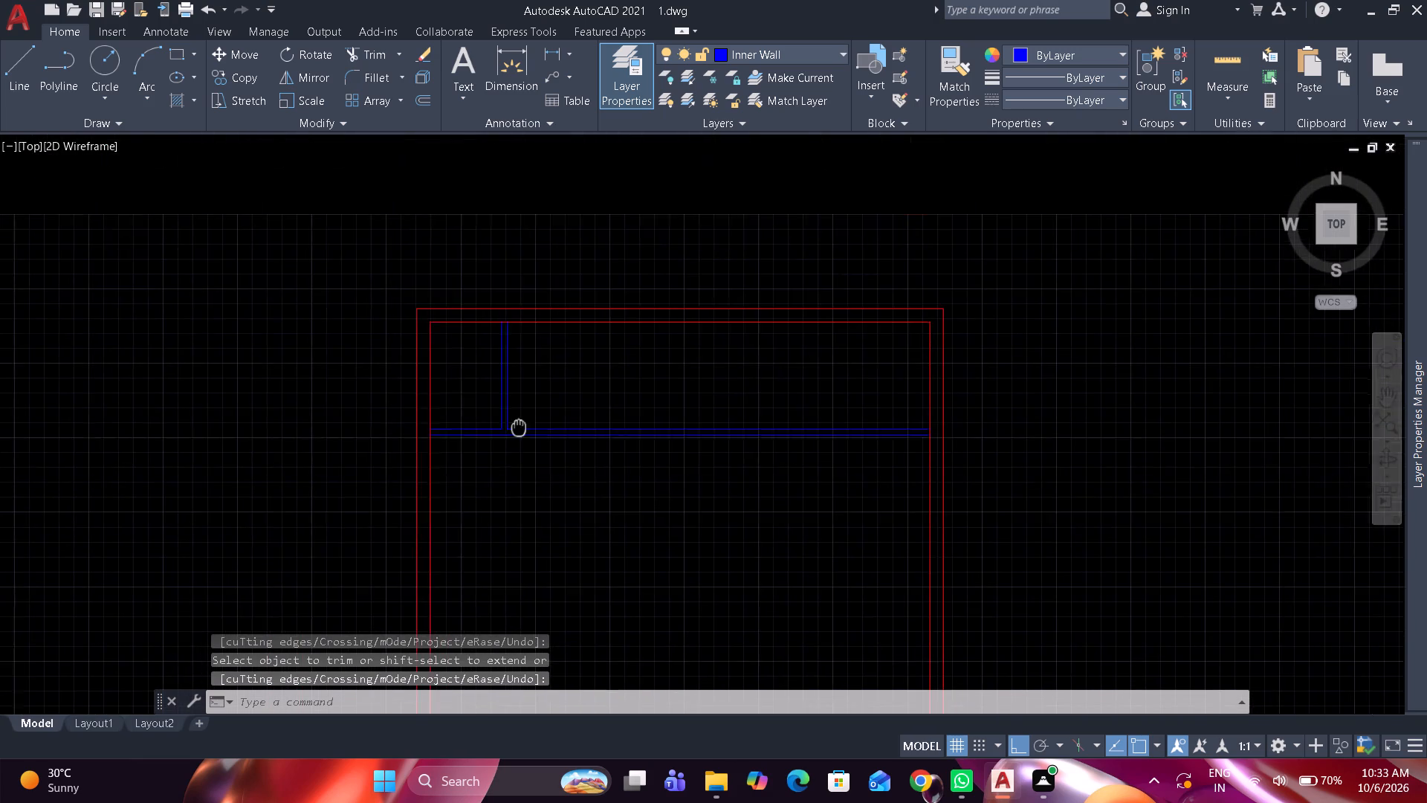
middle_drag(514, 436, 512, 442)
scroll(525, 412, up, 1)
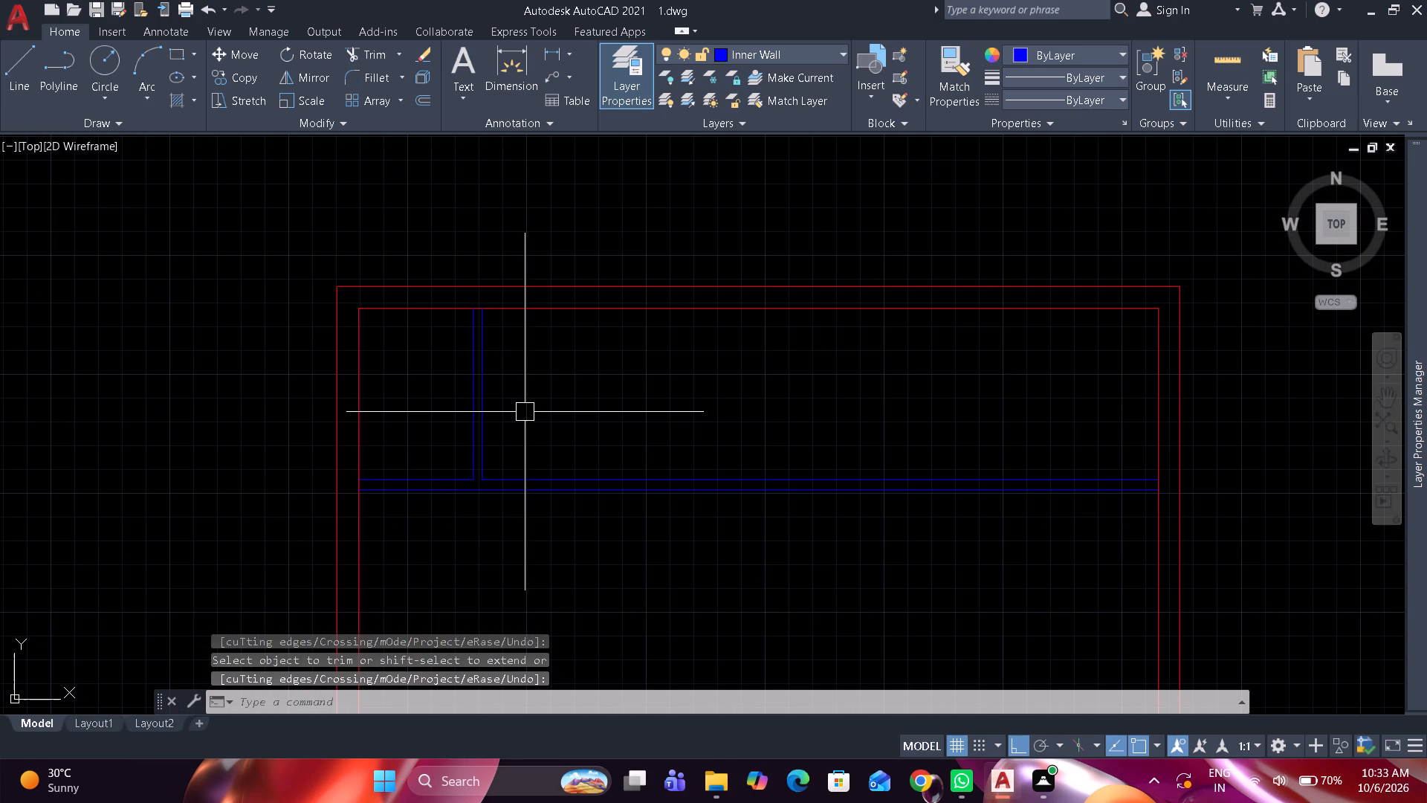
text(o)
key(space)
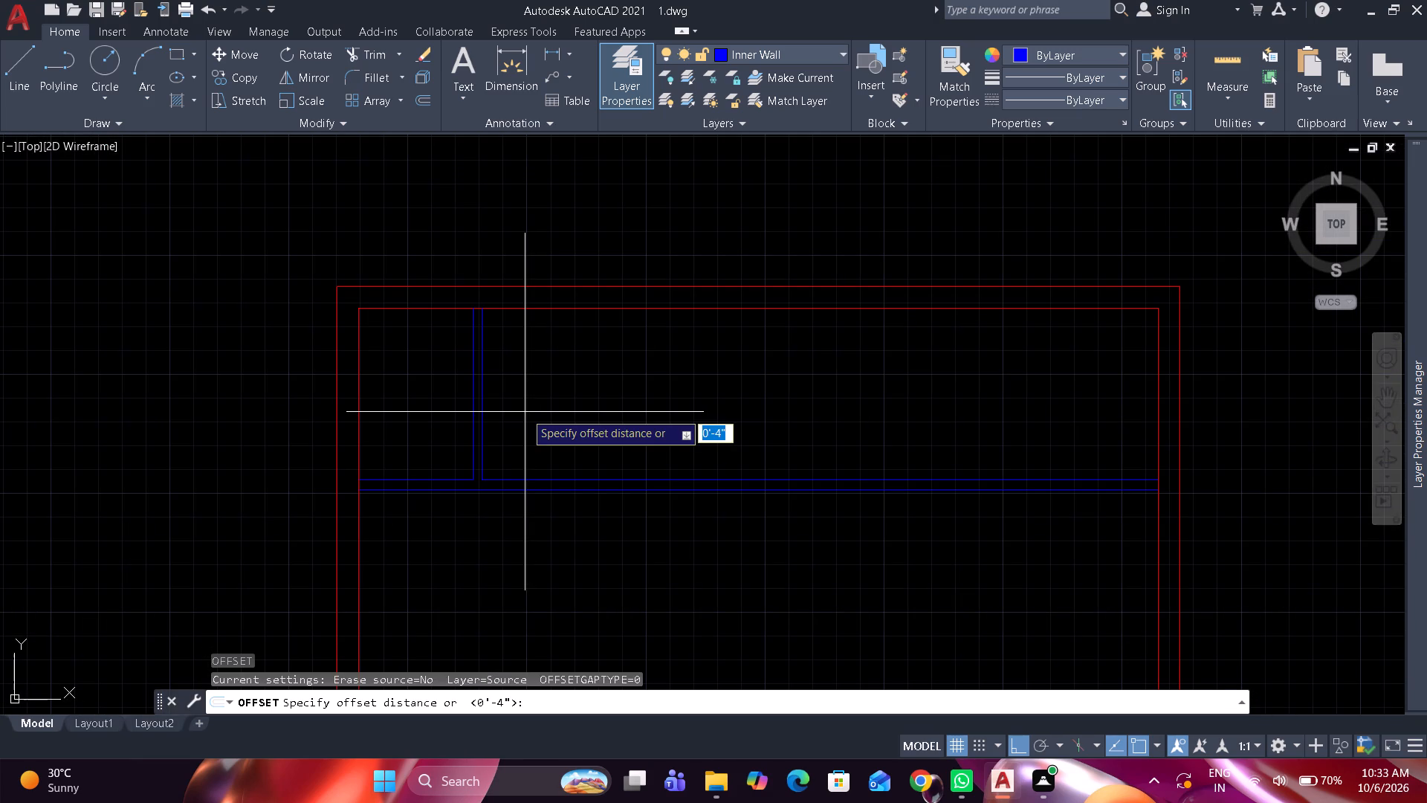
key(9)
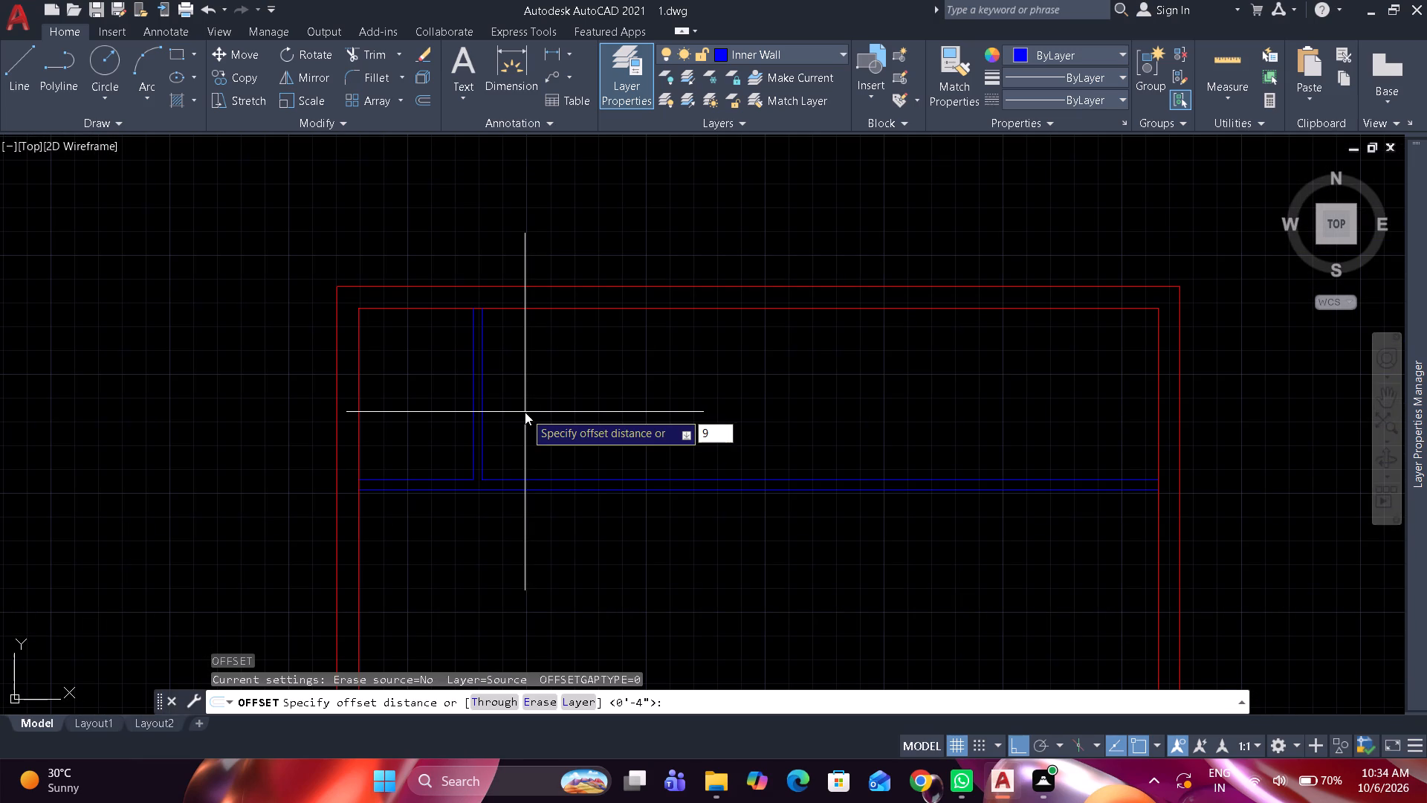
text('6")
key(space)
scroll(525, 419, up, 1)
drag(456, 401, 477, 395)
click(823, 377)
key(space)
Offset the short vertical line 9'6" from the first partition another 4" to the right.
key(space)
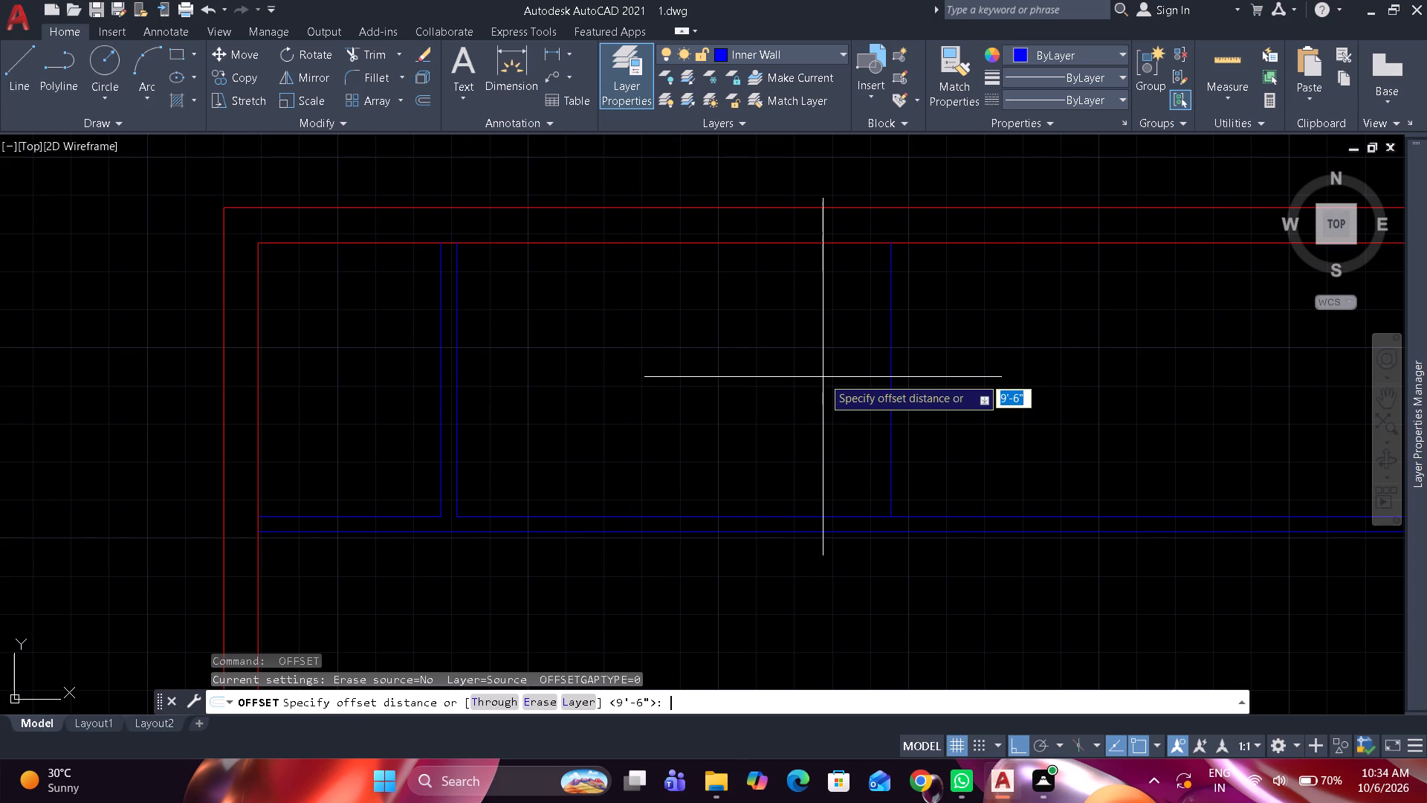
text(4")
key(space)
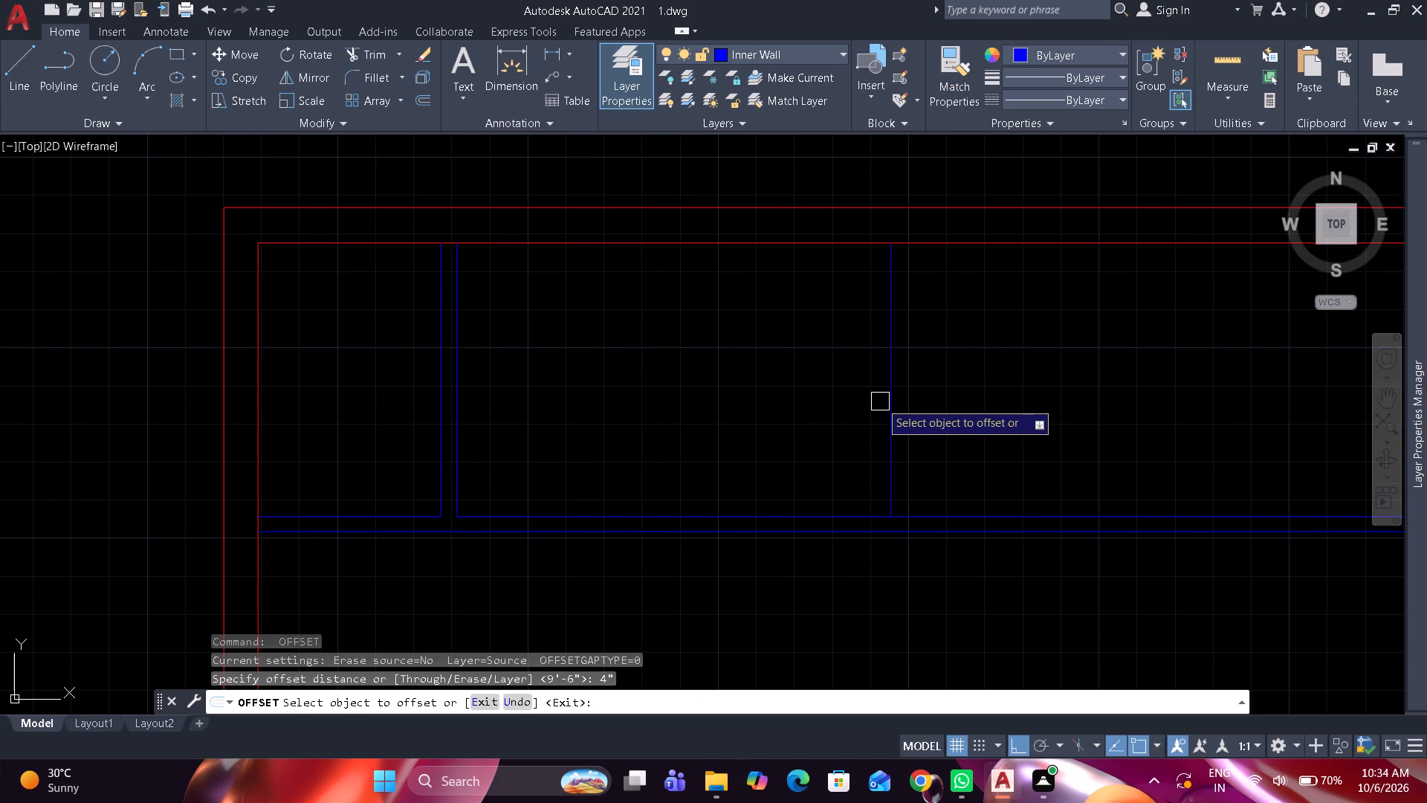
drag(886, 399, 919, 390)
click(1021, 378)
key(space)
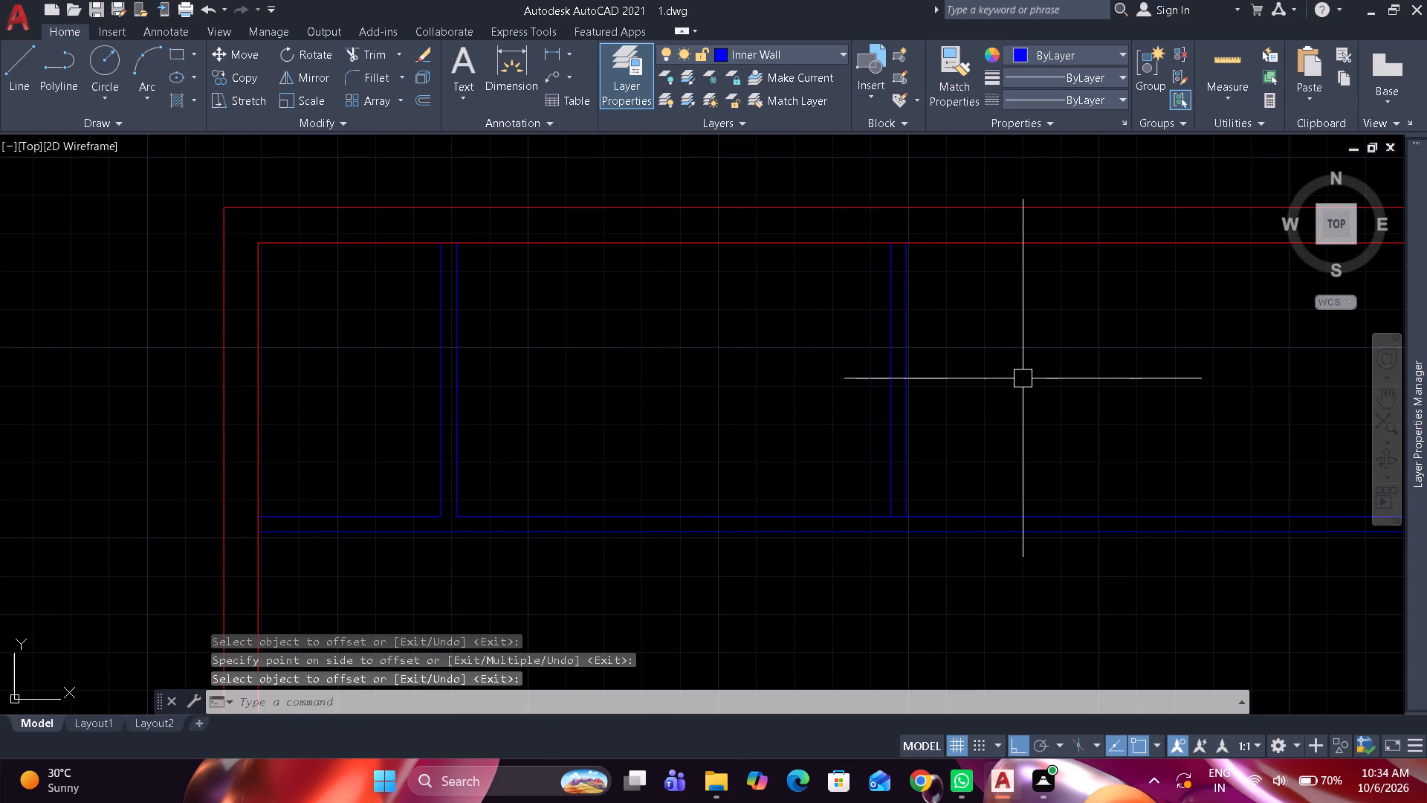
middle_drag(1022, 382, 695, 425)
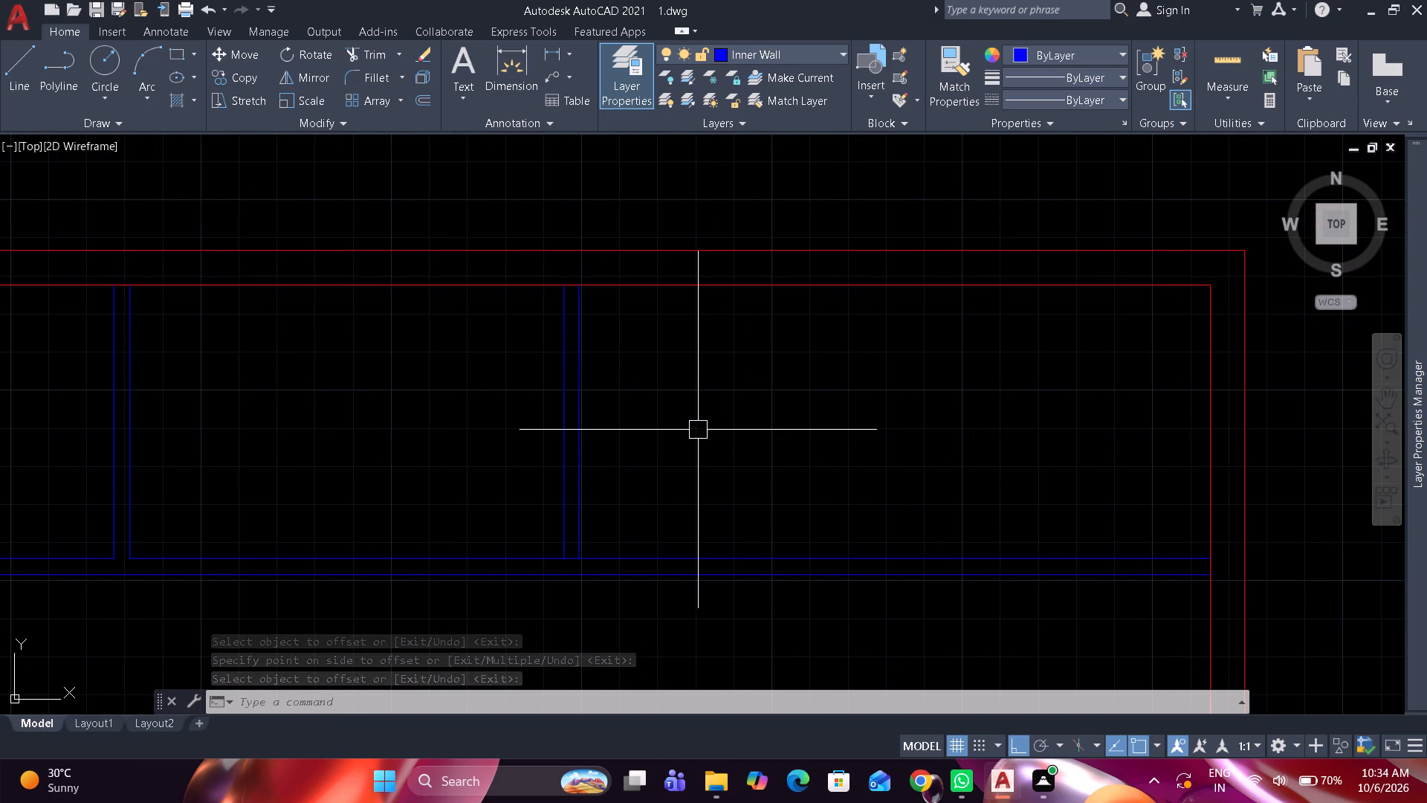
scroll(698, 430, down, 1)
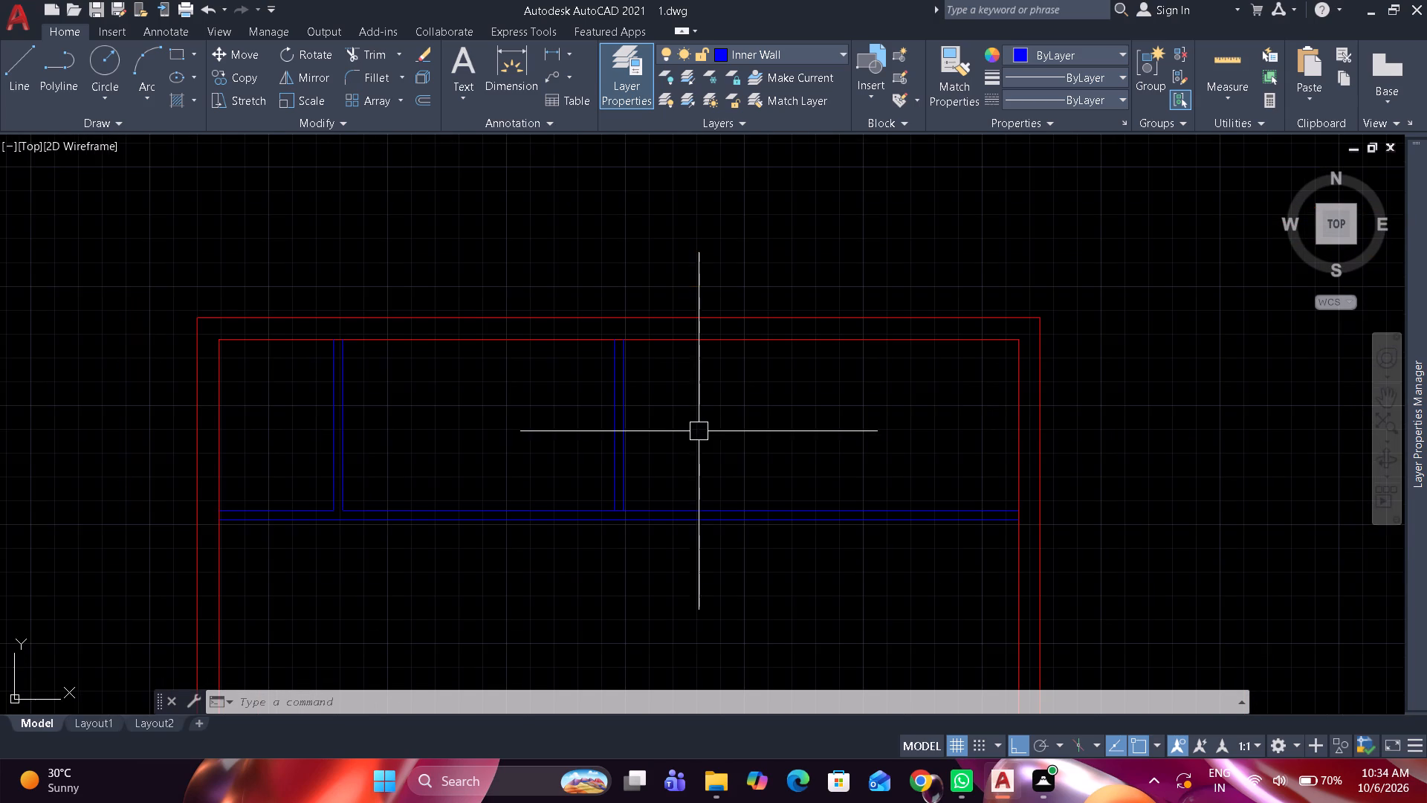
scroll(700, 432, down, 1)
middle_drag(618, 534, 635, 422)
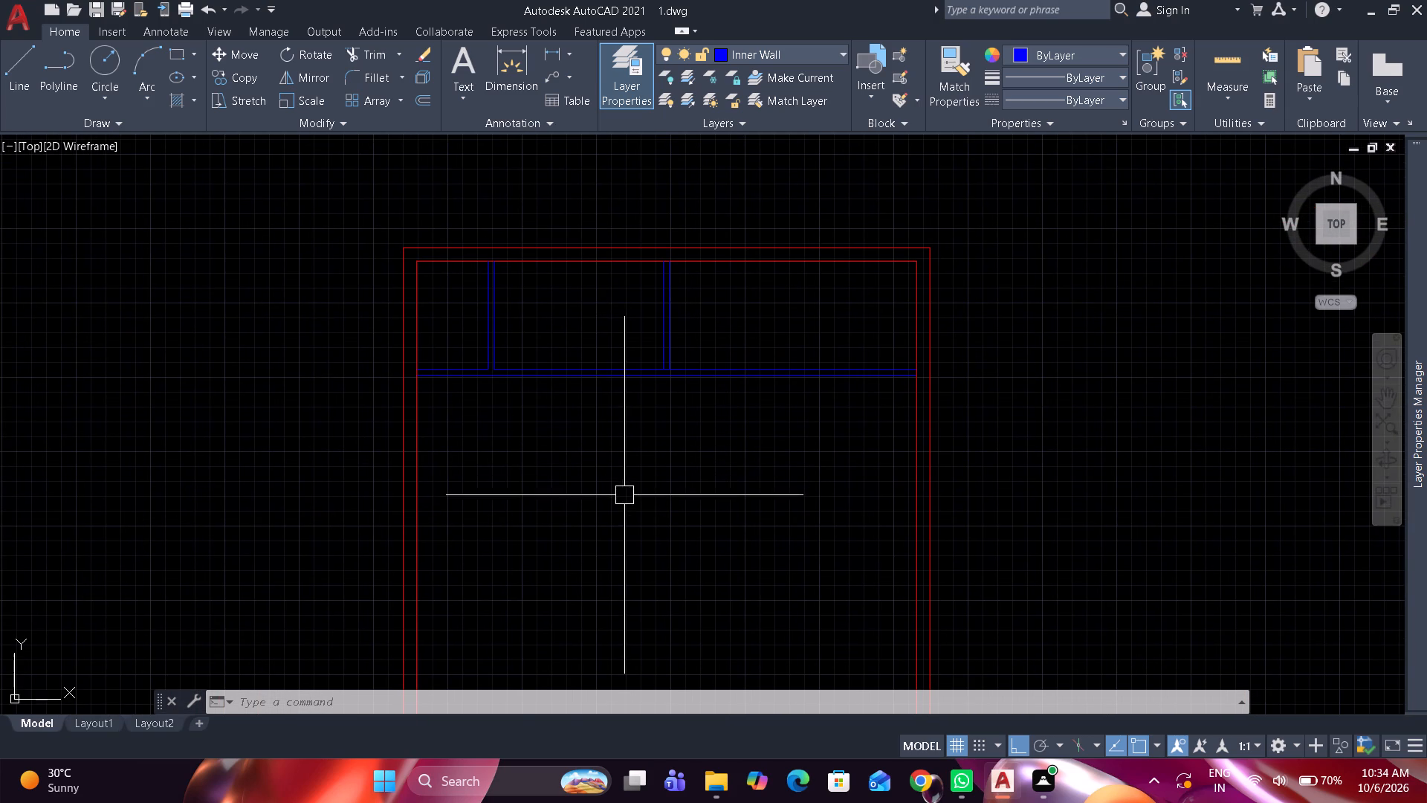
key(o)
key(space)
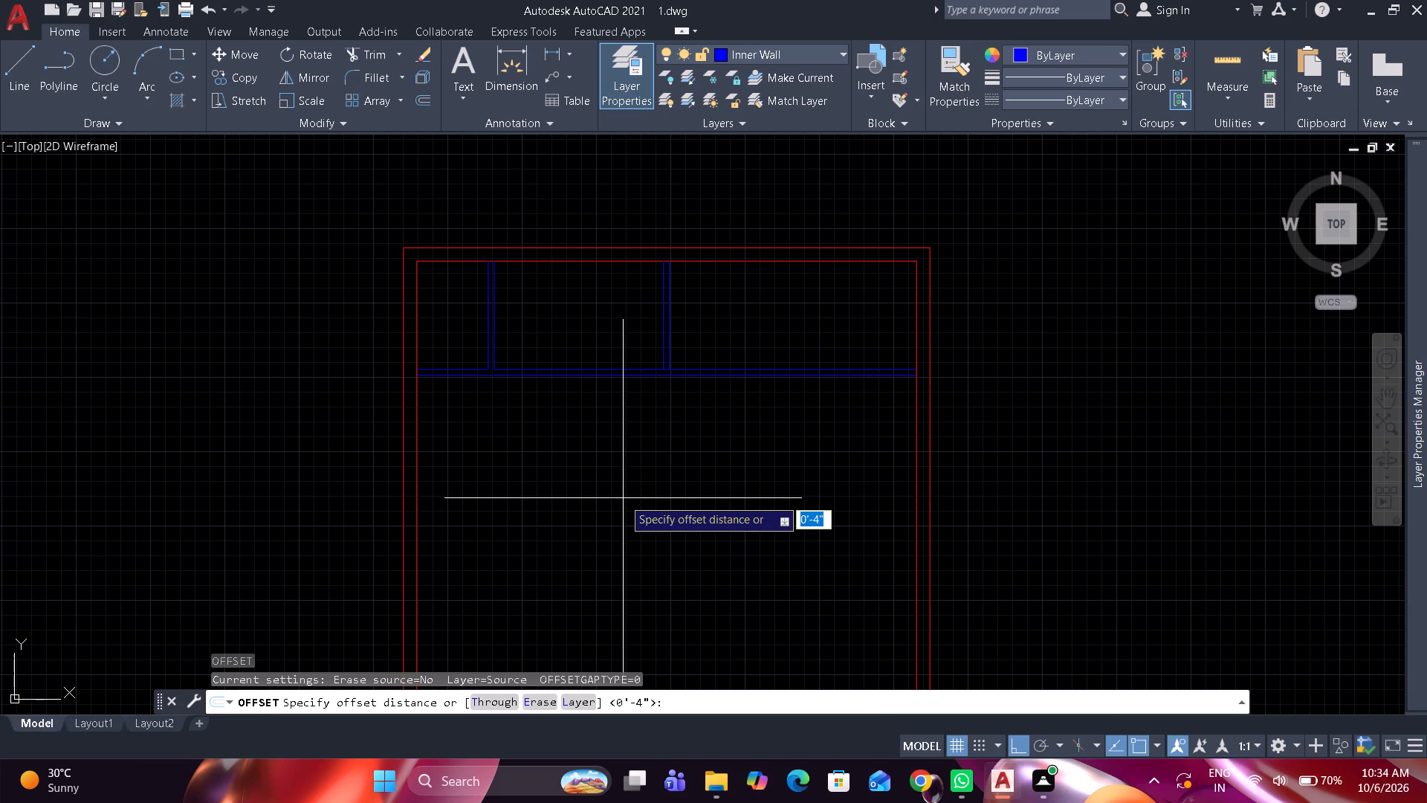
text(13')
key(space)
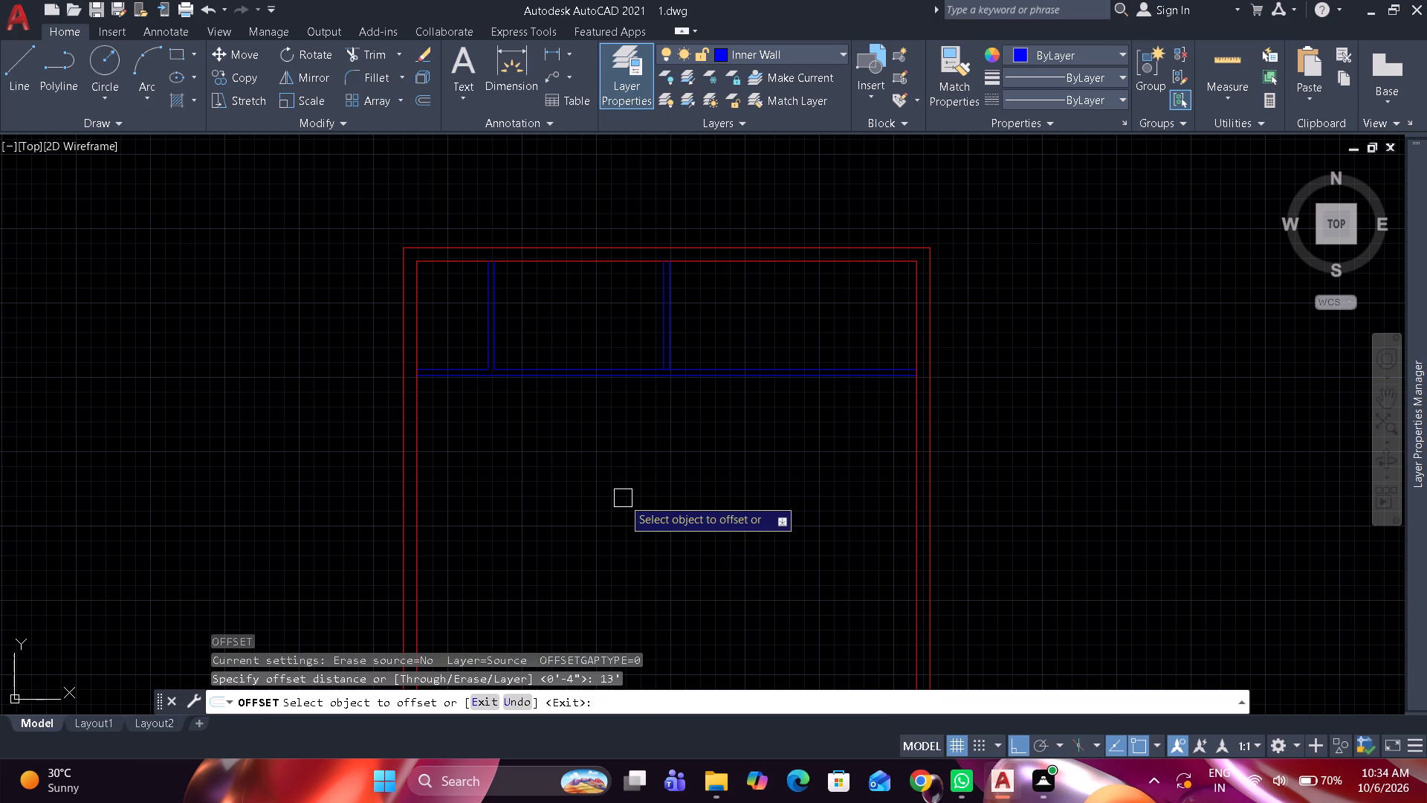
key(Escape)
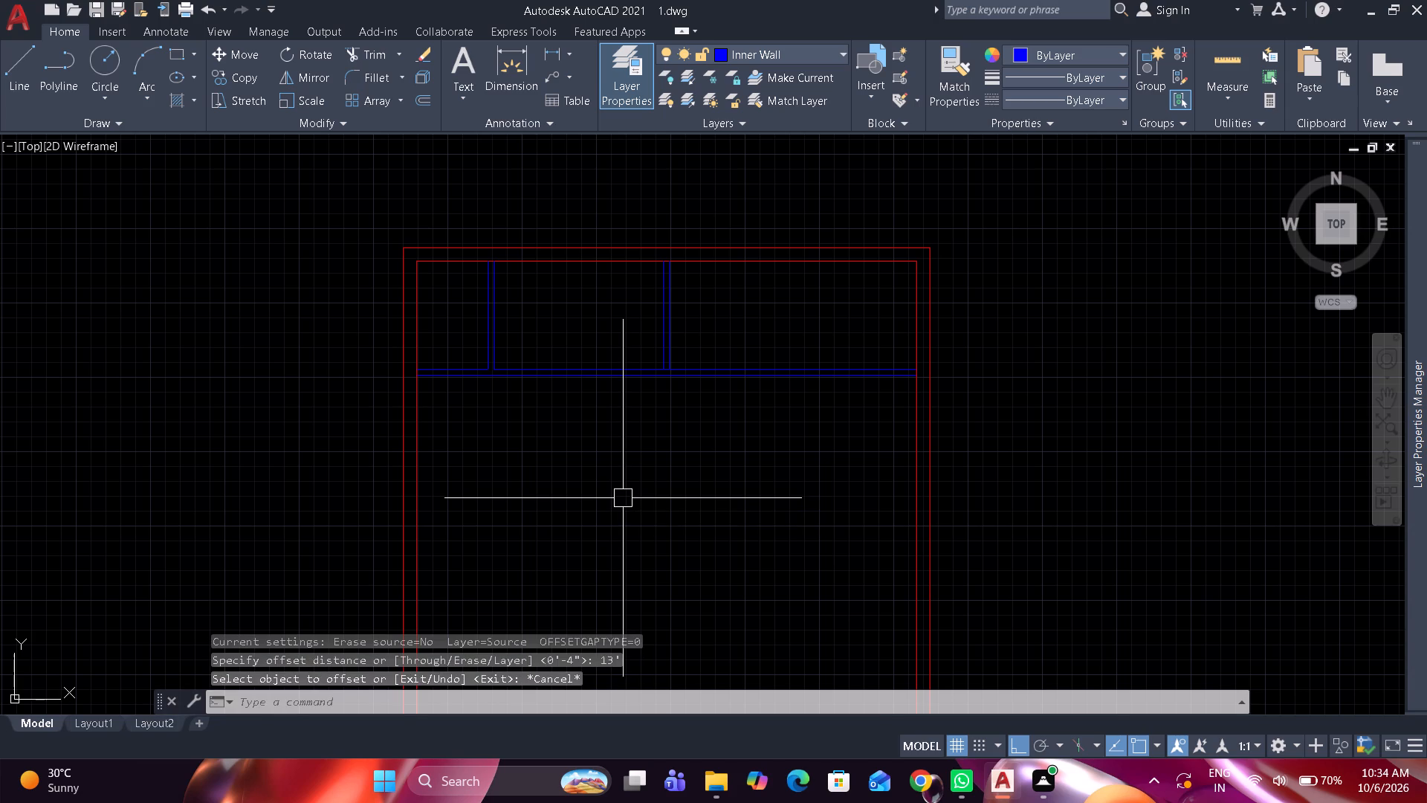
Offset the left inner line of the outer wall 13'10" to the right into the plan.
key(space)
text(13'10")
key(space)
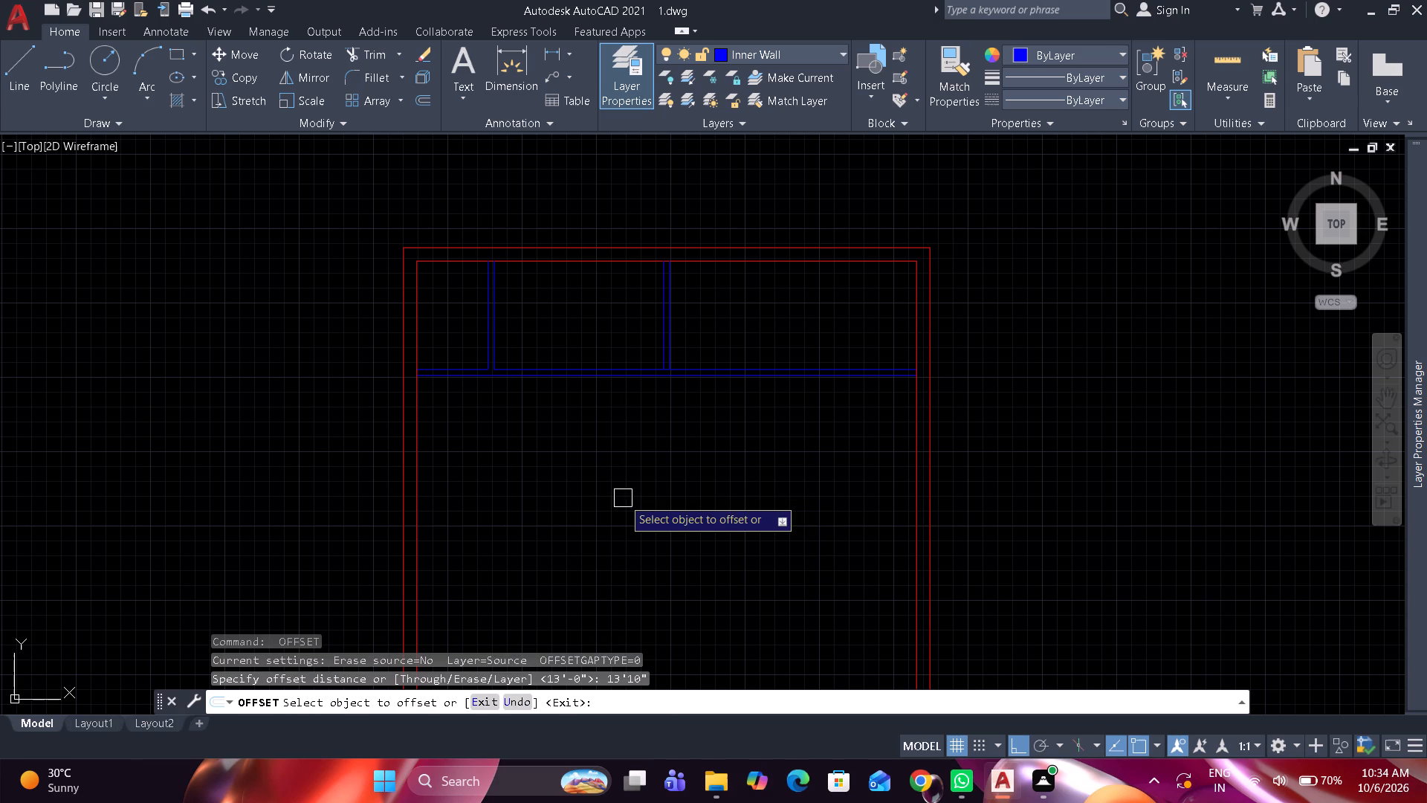
drag(423, 479, 451, 473)
click(577, 464)
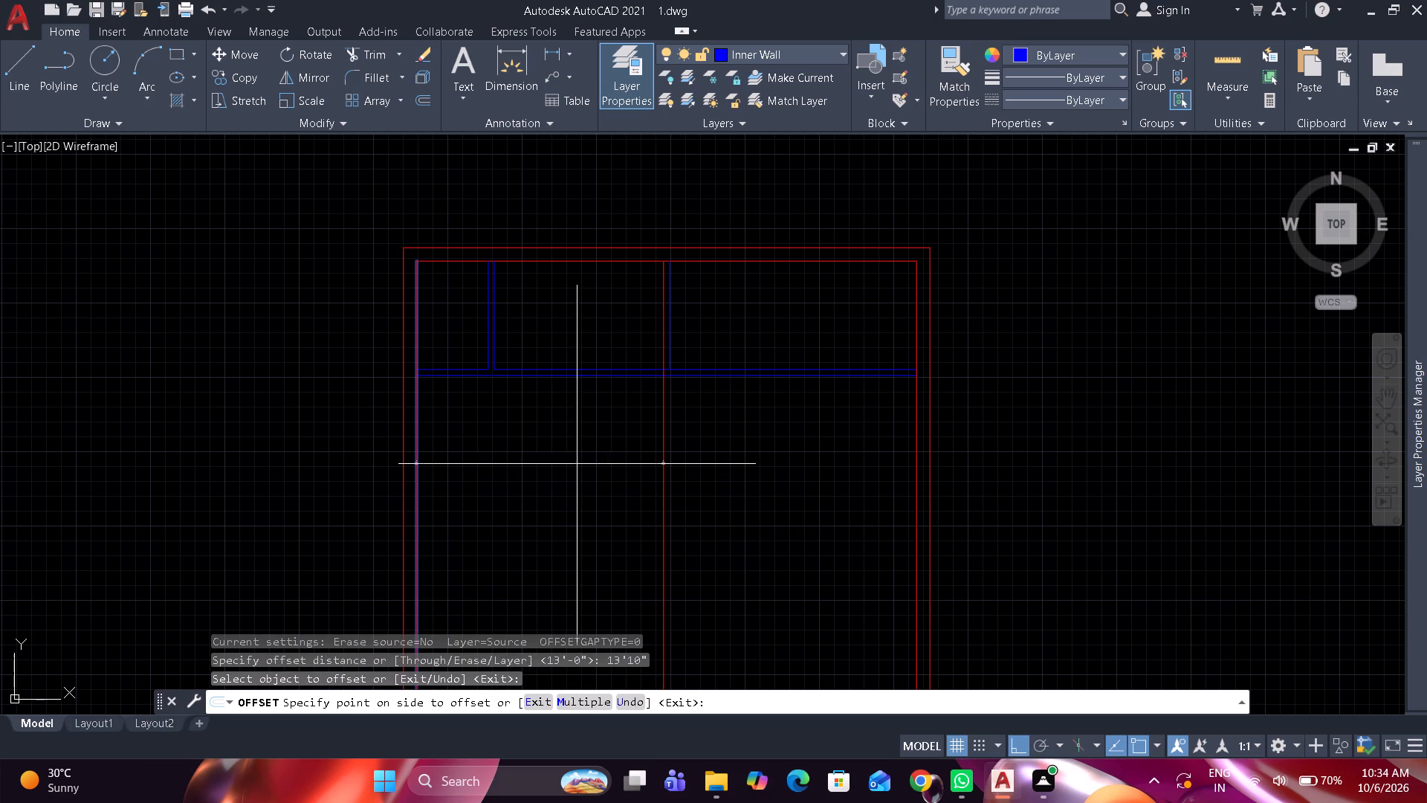
key(space)
Move the new full-height vertical line 13'10" from the left wall to the Inner Wall layer.
scroll(676, 405, up, 4)
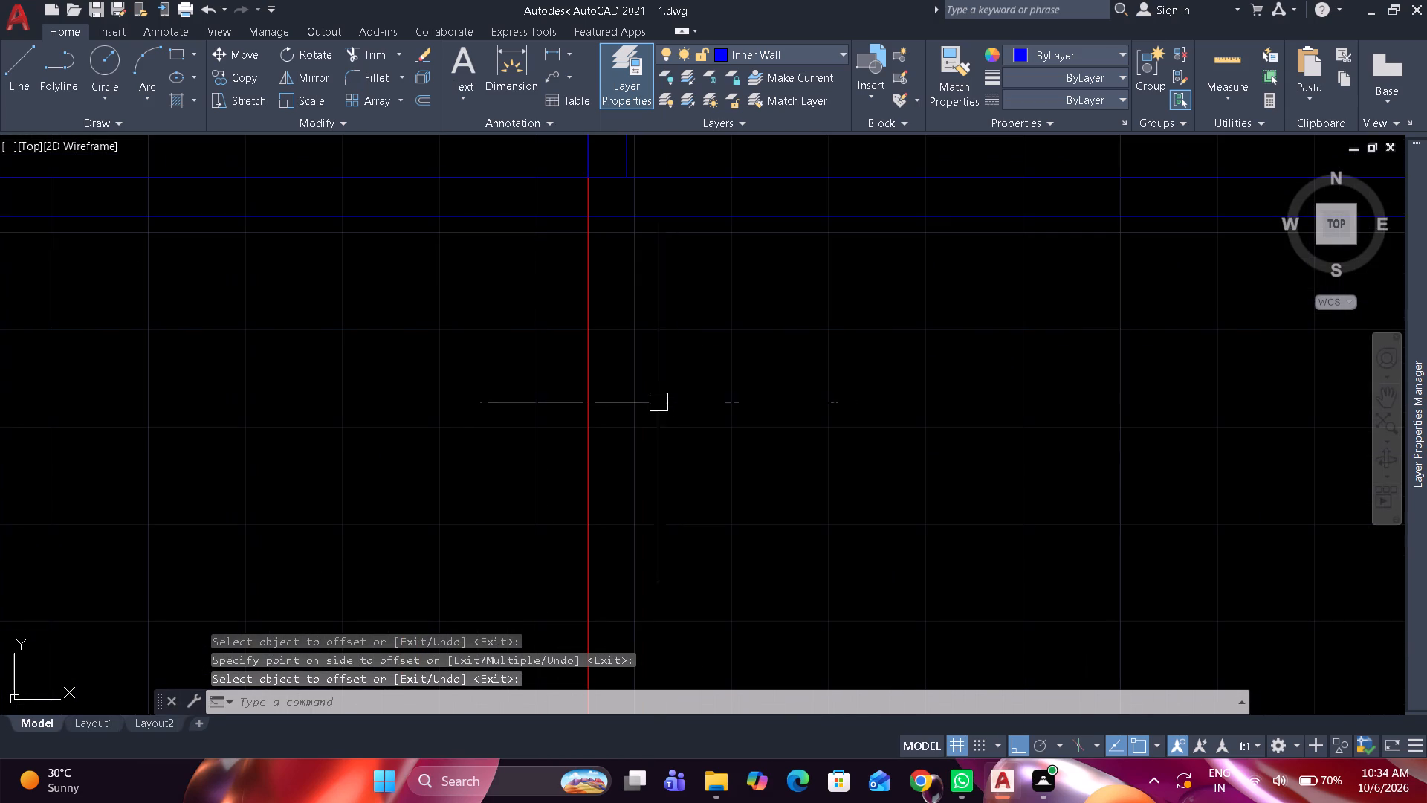
click(592, 394)
click(743, 59)
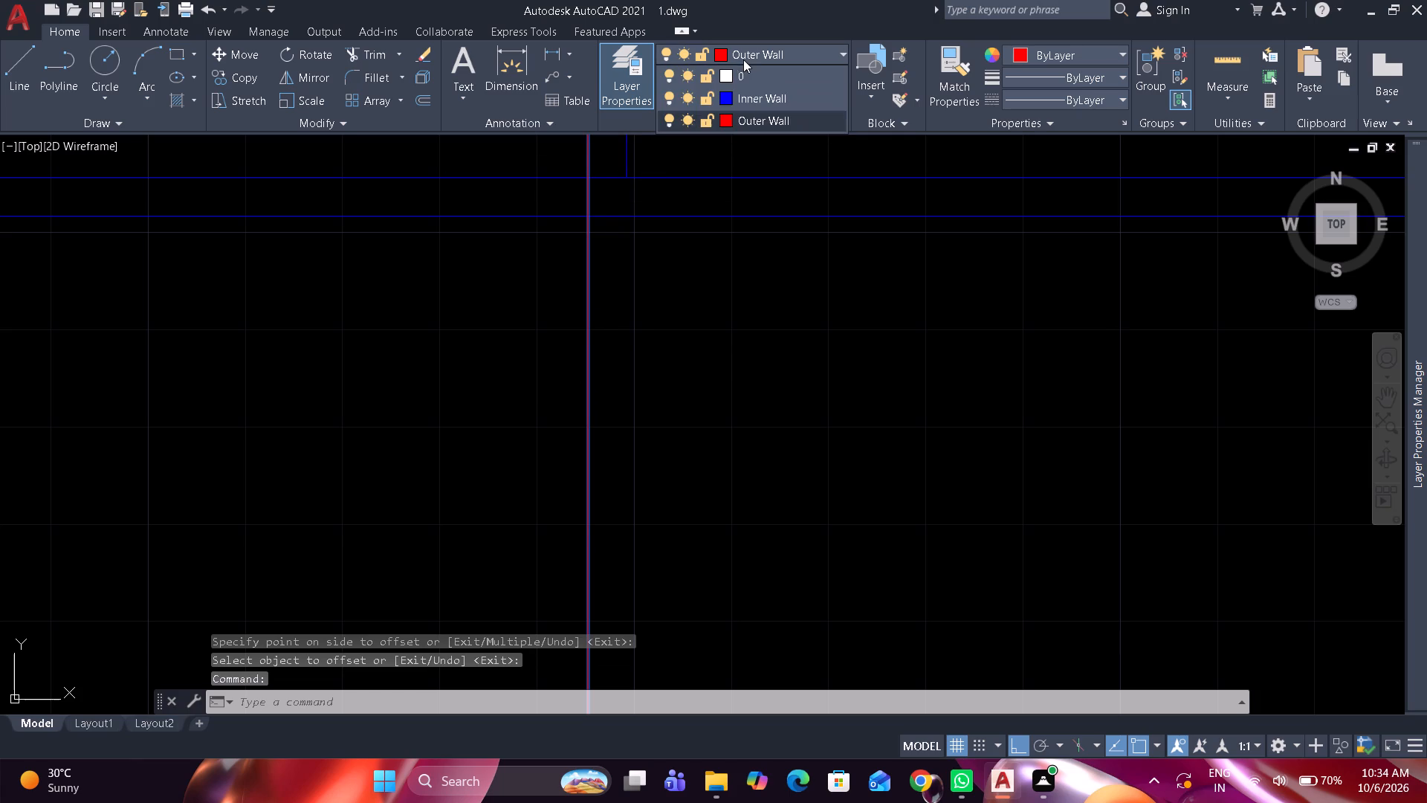
click(744, 103)
middle_drag(647, 329, 646, 530)
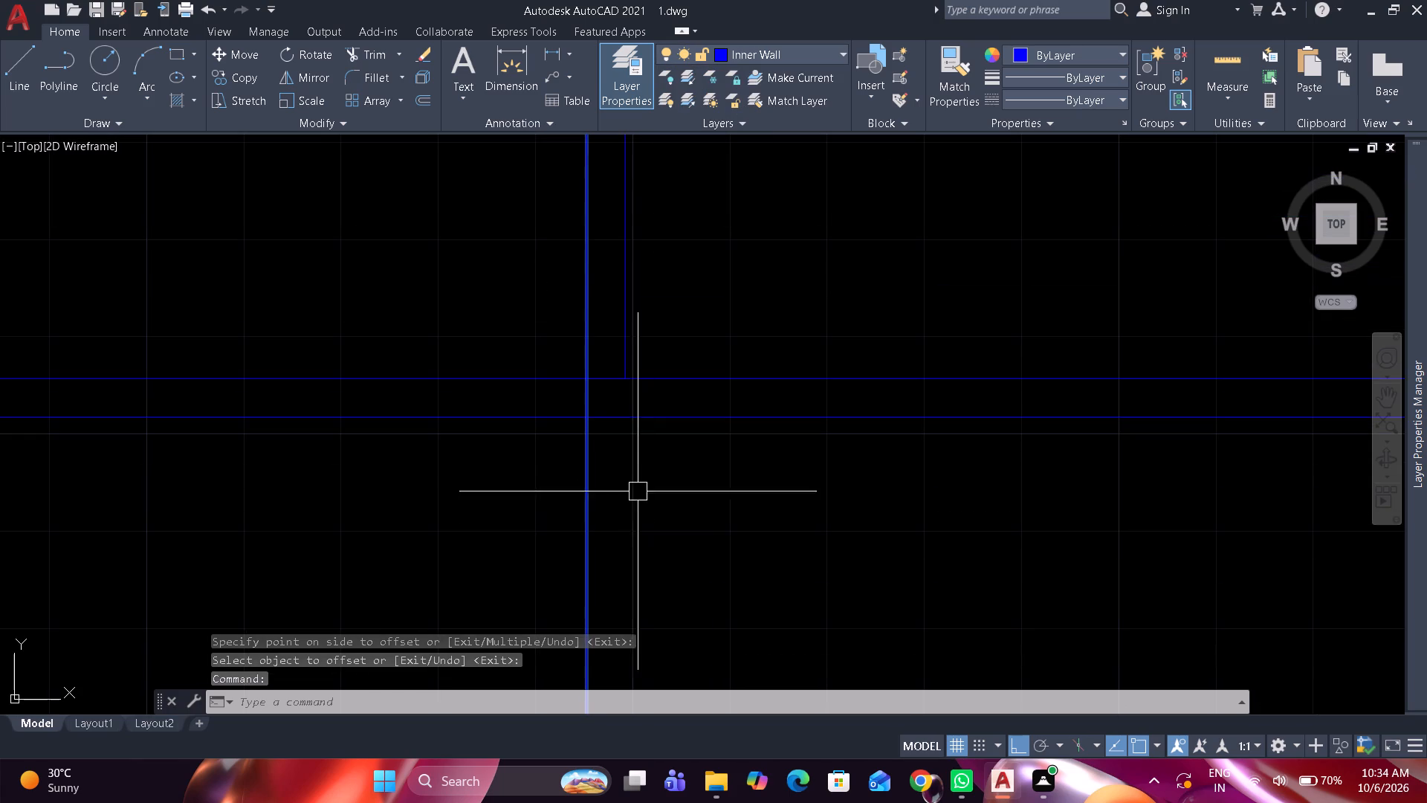
key(Escape)
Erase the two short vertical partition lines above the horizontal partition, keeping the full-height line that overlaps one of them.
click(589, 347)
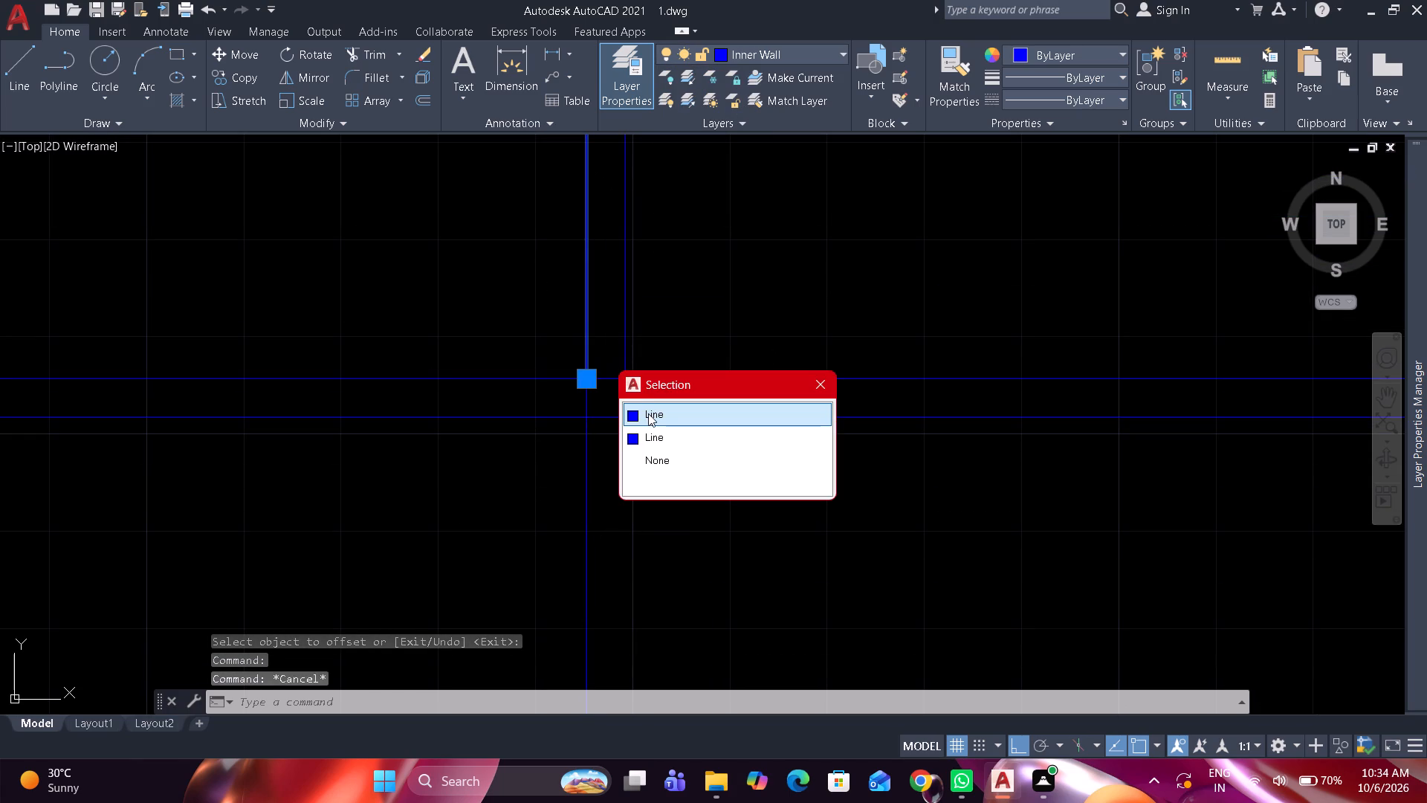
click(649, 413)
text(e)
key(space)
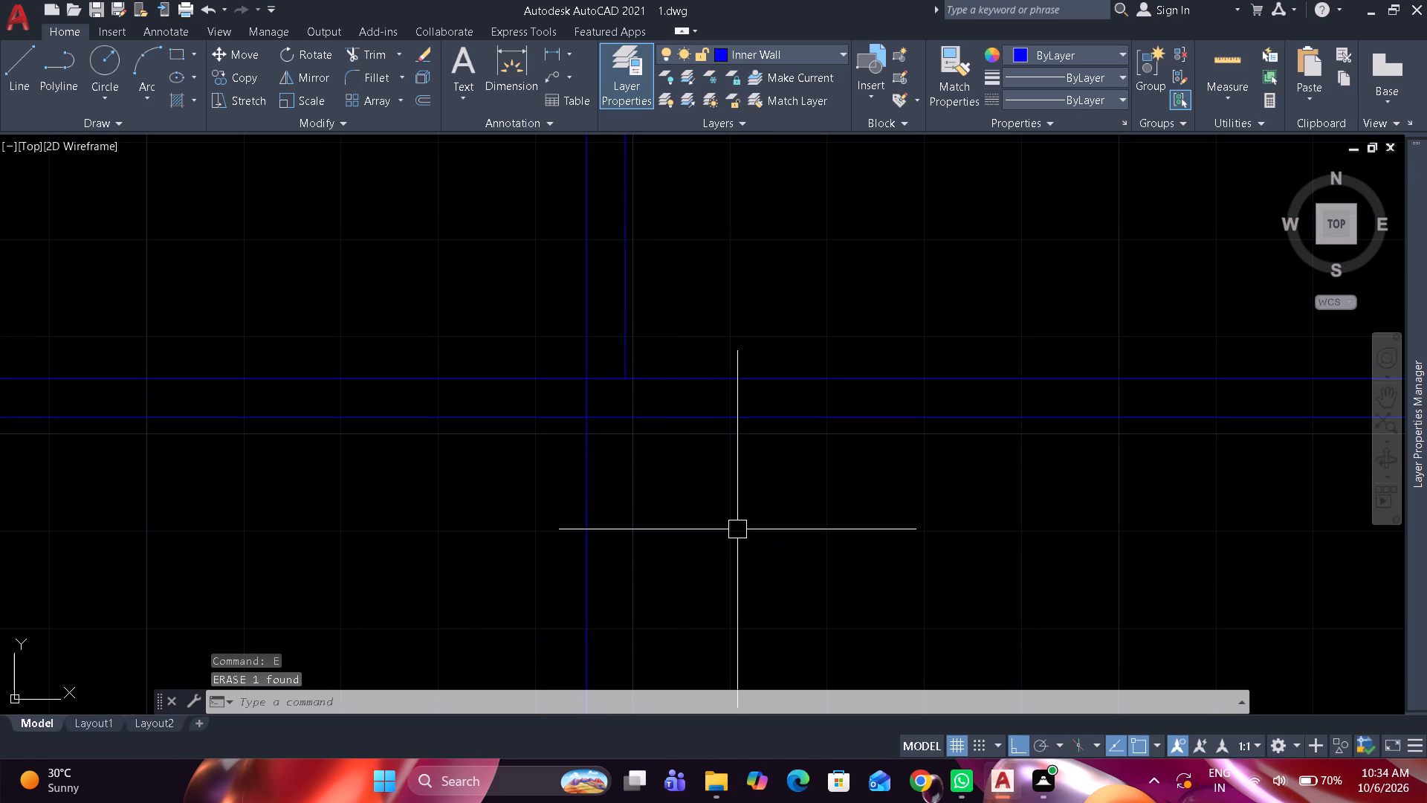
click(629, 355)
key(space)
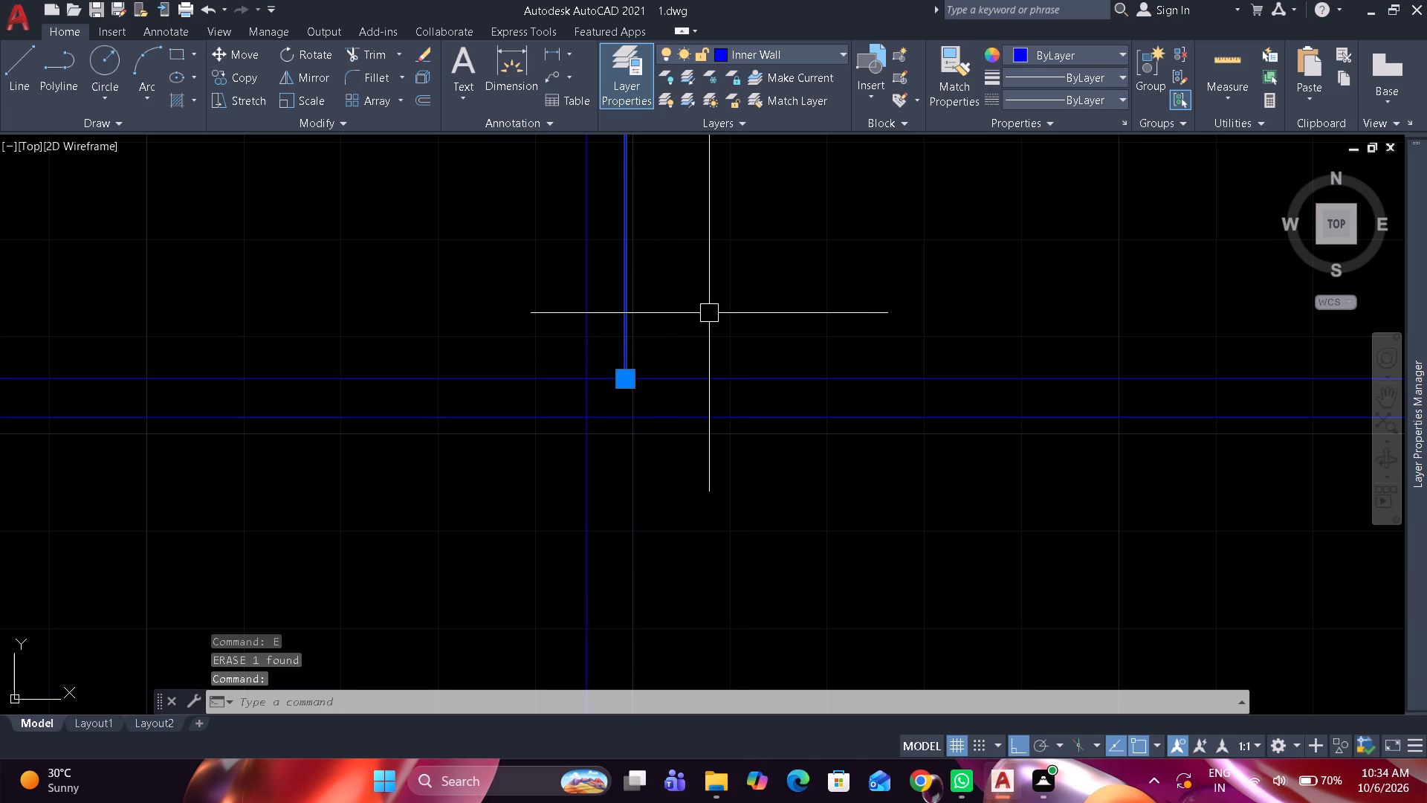
Offset the full-height vertical Inner Wall line 4" to the right to form the second vertical partition.
key(o)
key(space)
text(4)
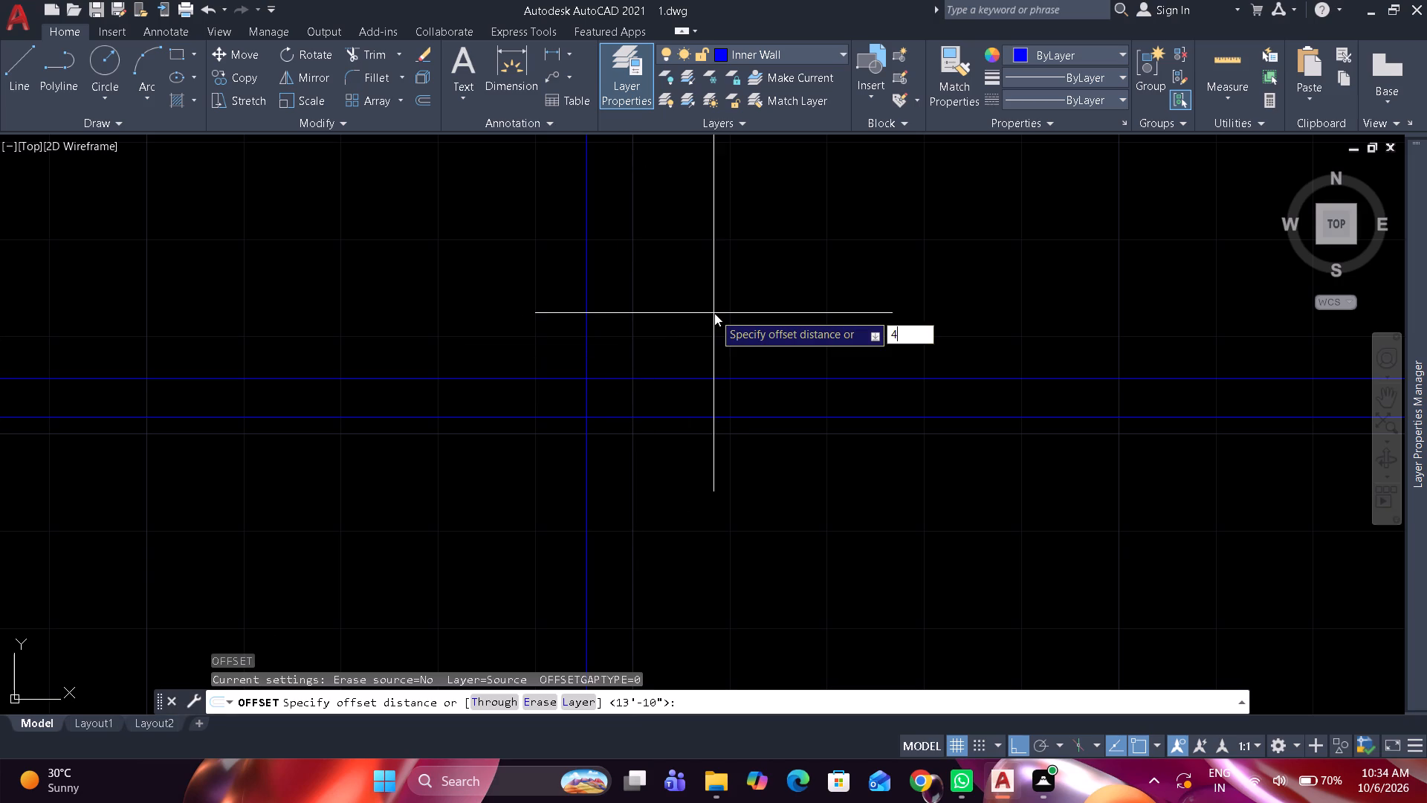
text(")
key(space)
drag(585, 311, 703, 282)
click(800, 261)
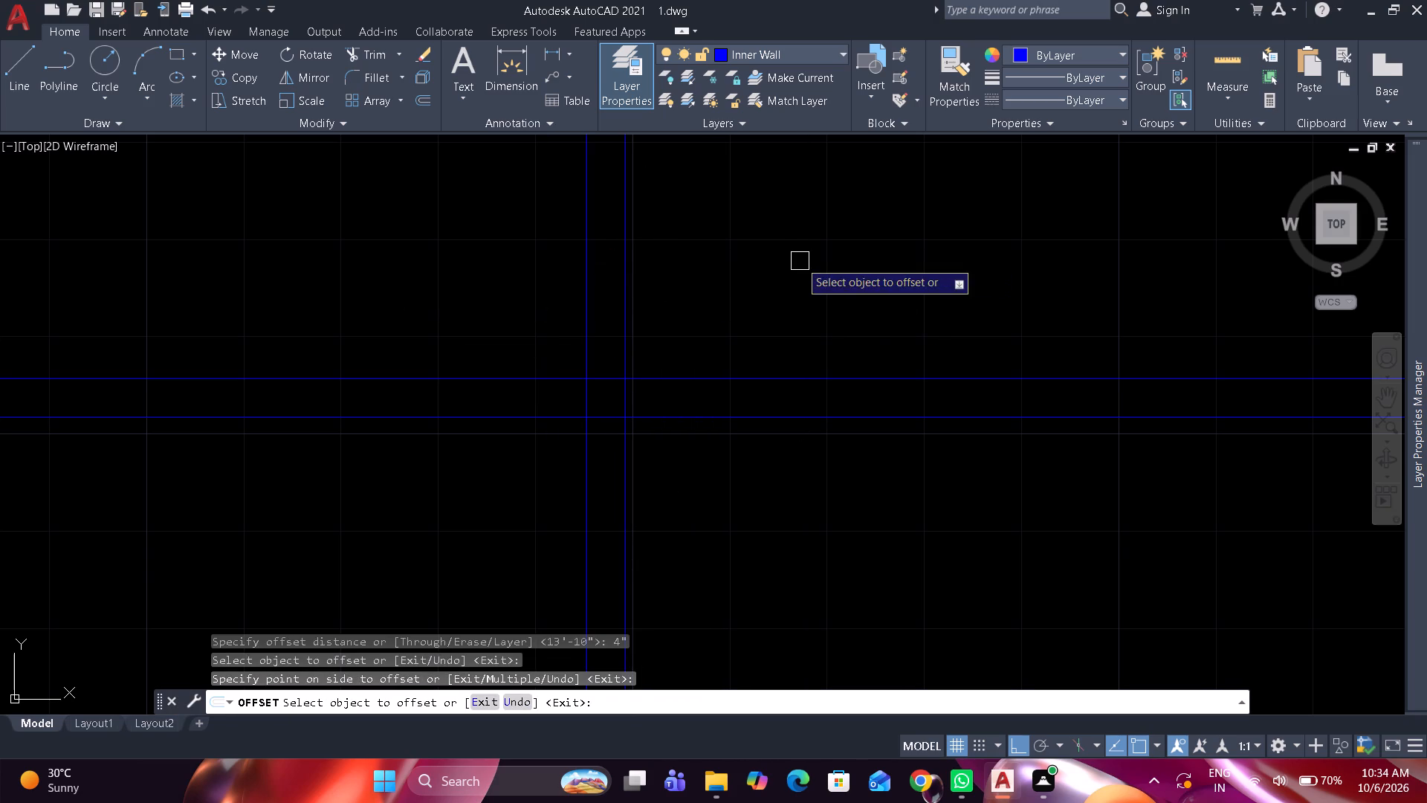
key(space)
Trim the crossing of the full-height vertical partition and the horizontal partition, clearing all line segments inside the junction.
text(tr)
key(space)
scroll(644, 346, up, 2)
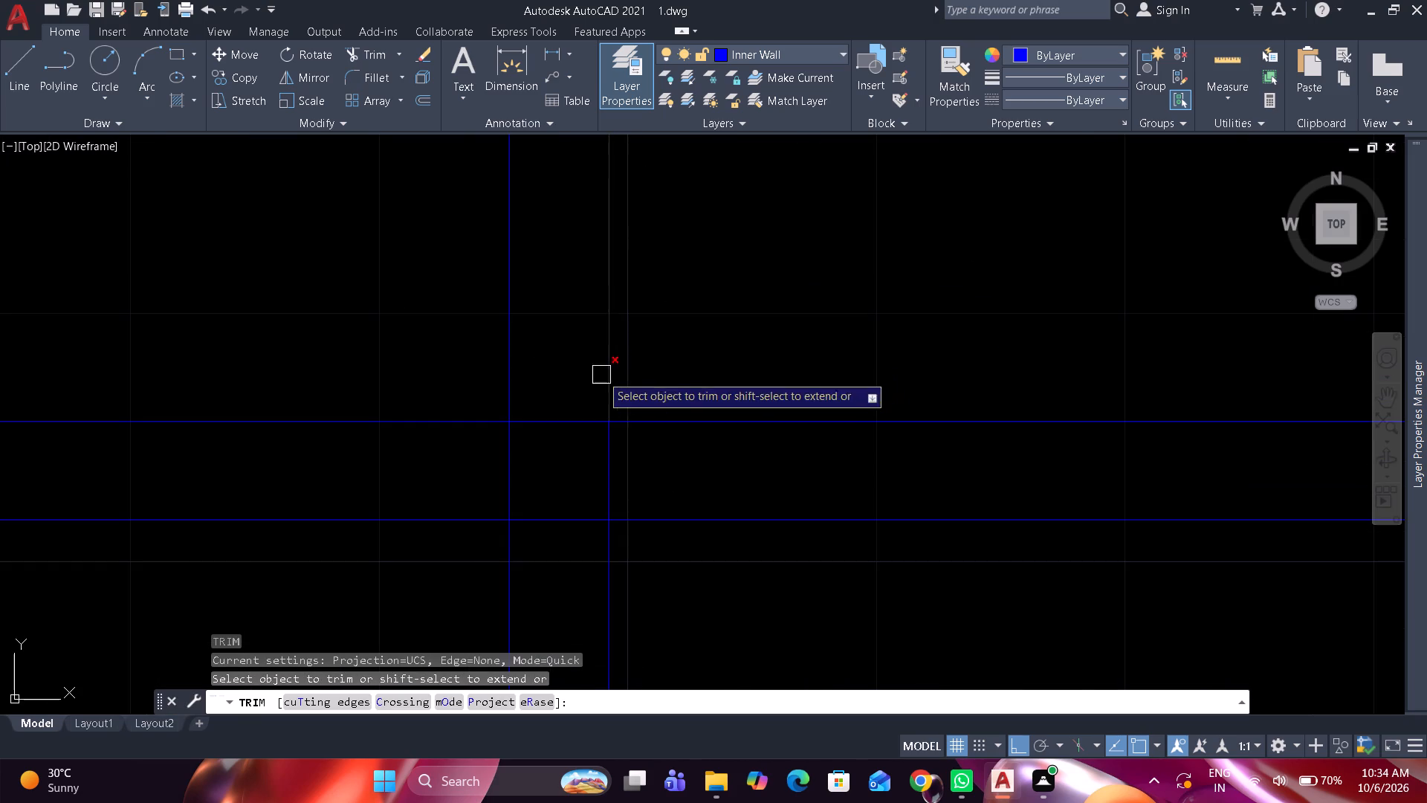
drag(469, 483, 691, 445)
click(570, 387)
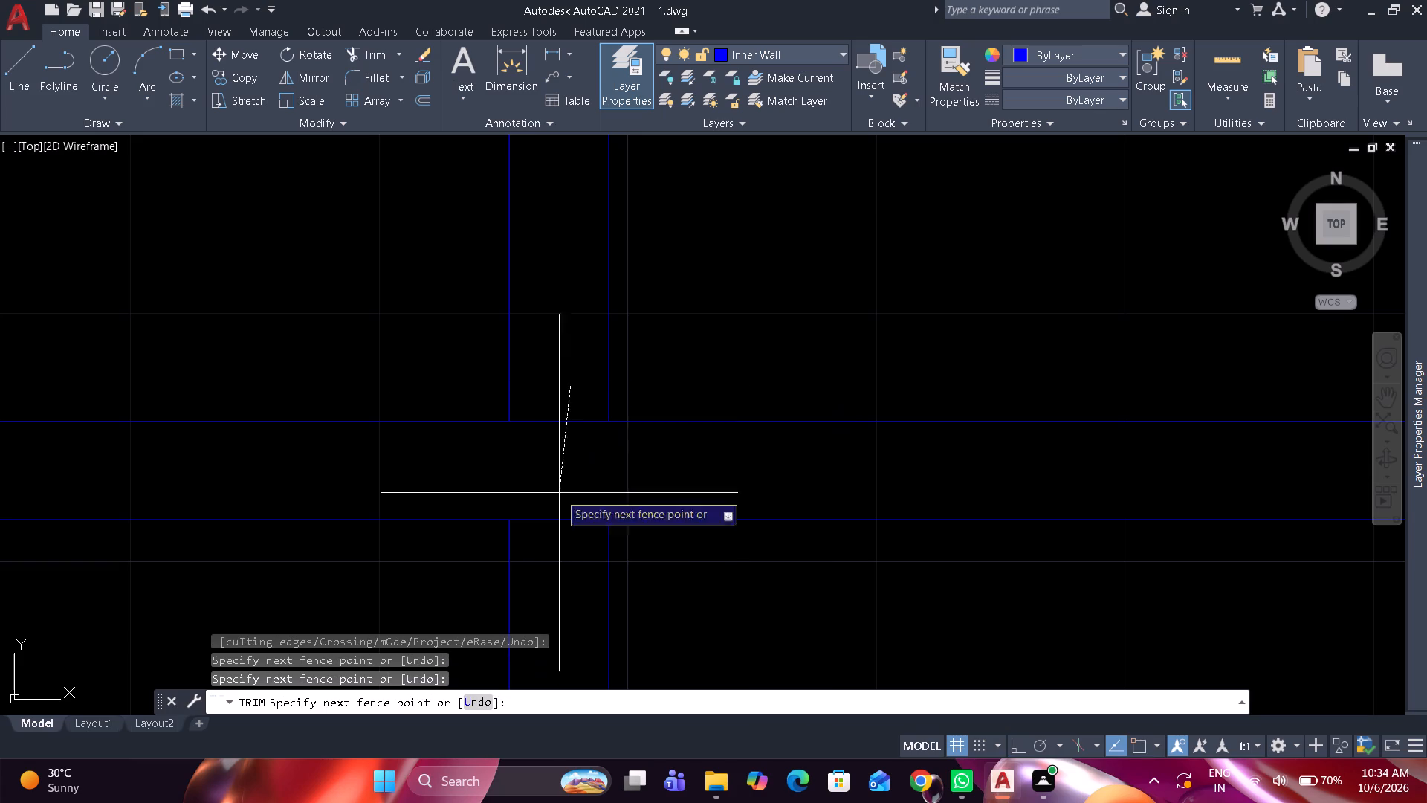
click(557, 575)
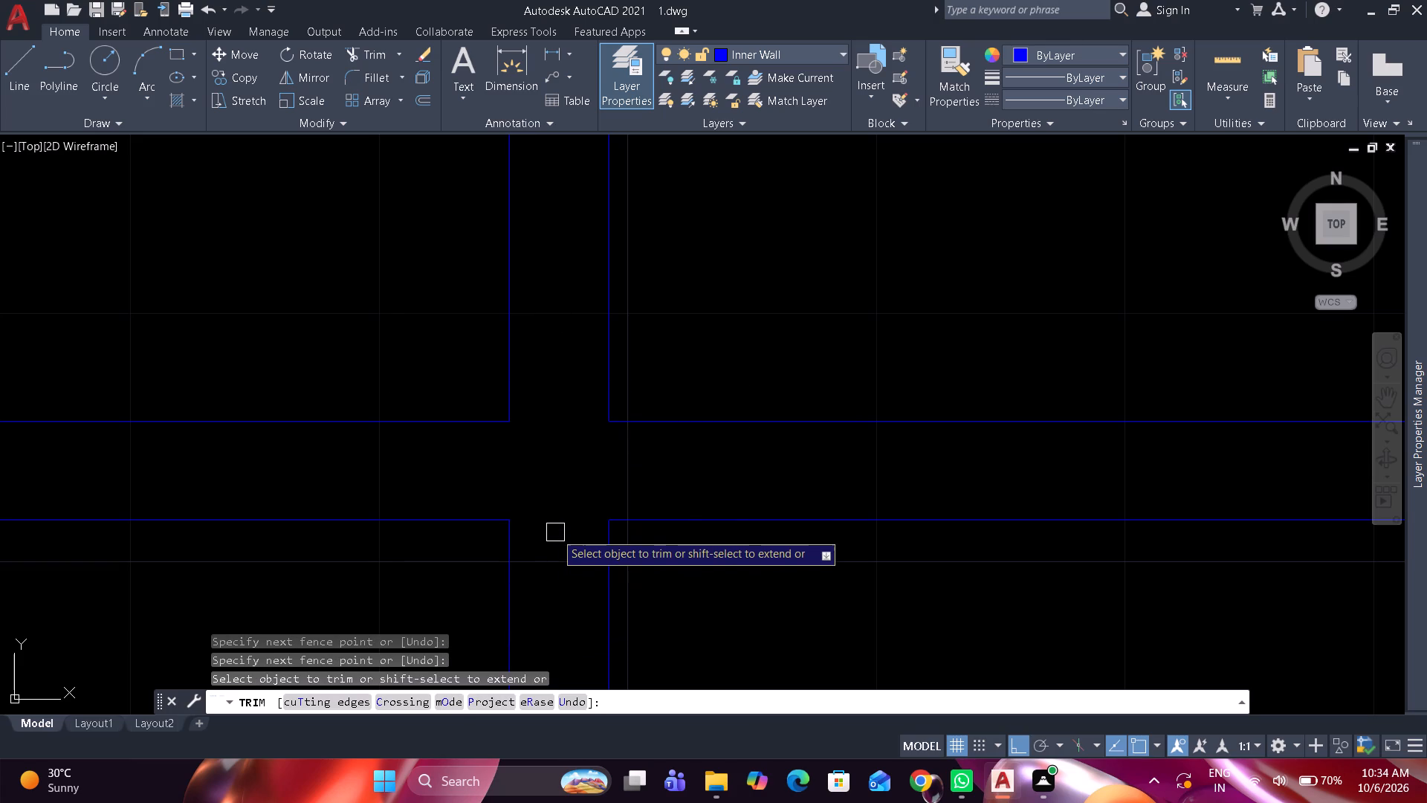
key(space)
Join the upper and lower pieces of the vertical partition's right line across the junction into one line.
click(615, 388)
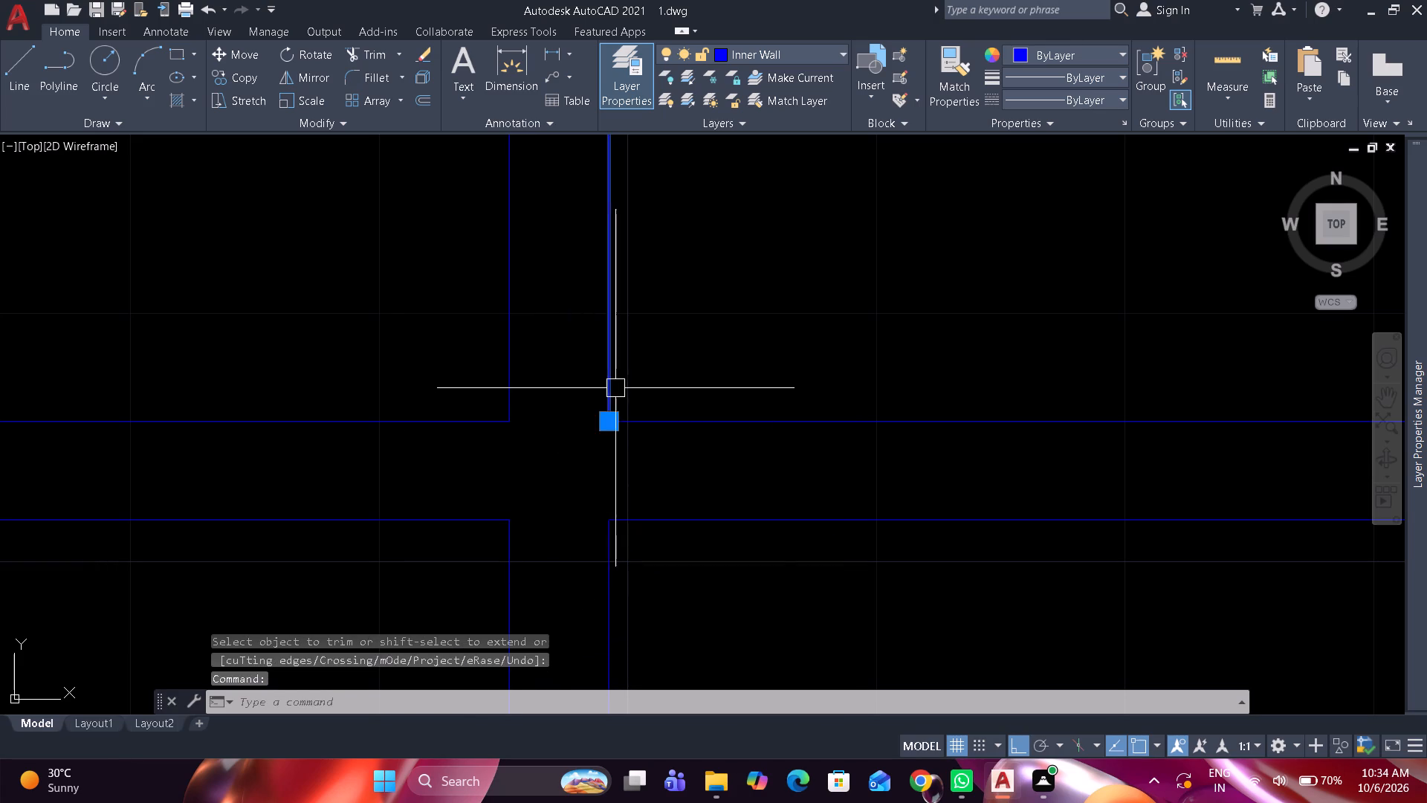
click(609, 560)
text(j)
key(space)
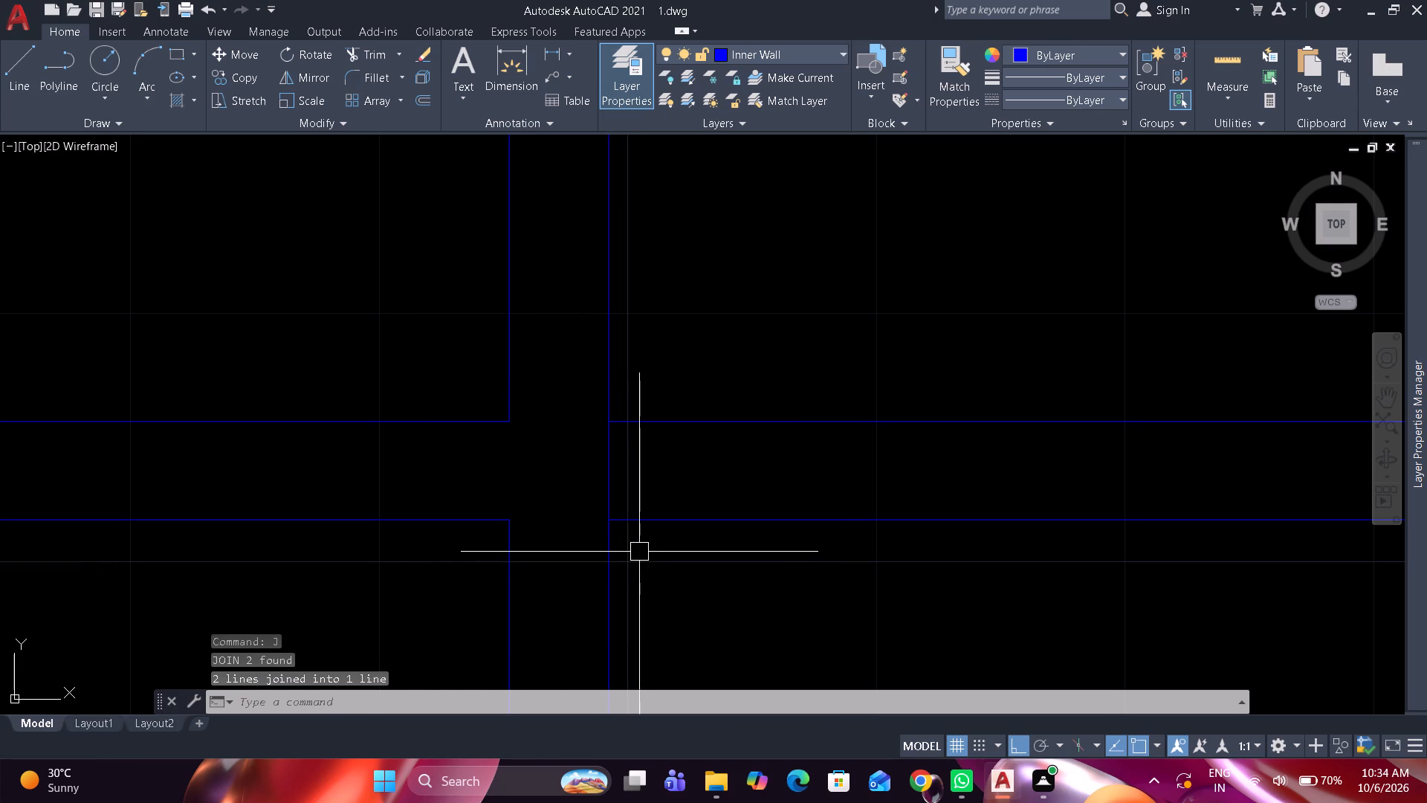
Offset the lower line of the horizontal partition, left of the vertical partition, 12' downward.
scroll(719, 396, down, 2)
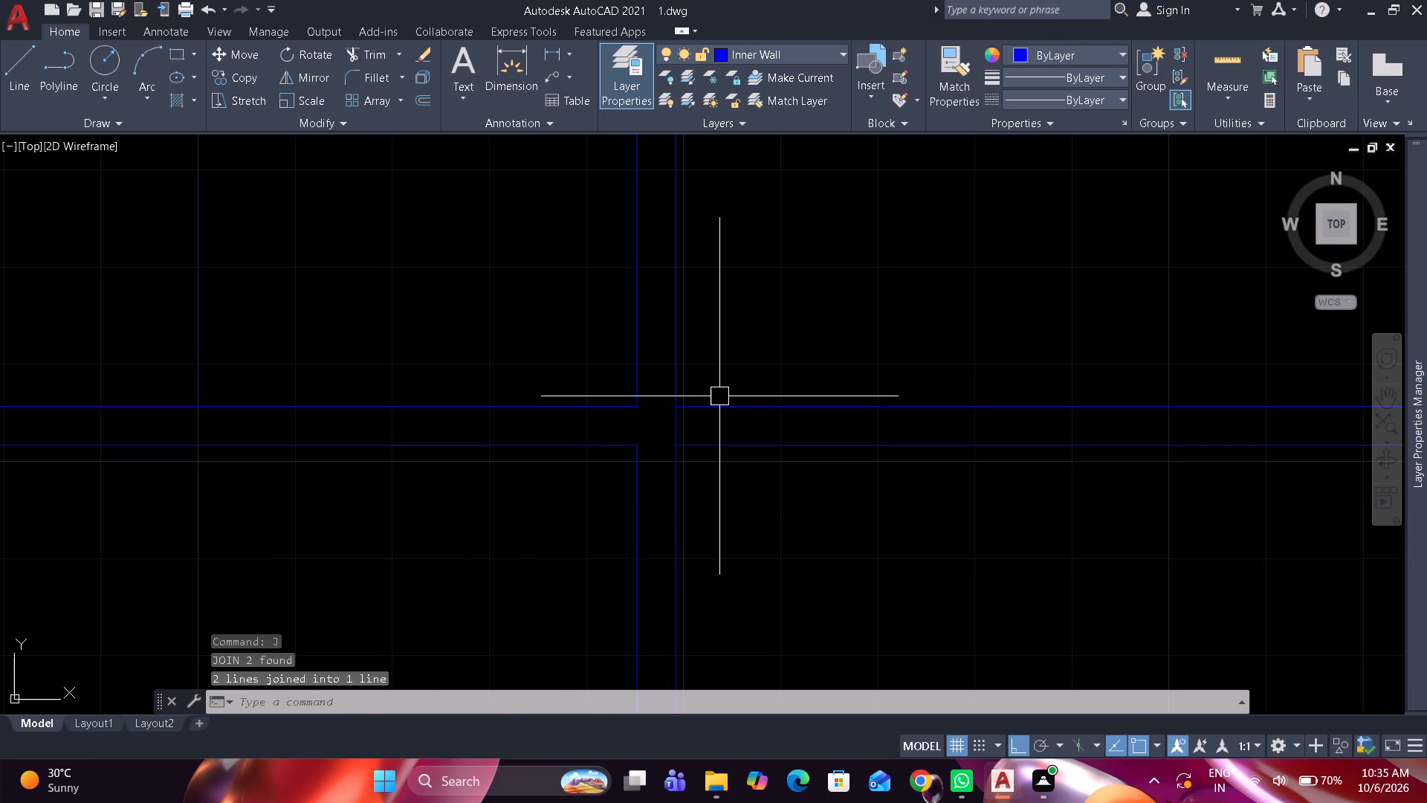
scroll(719, 397, down, 4)
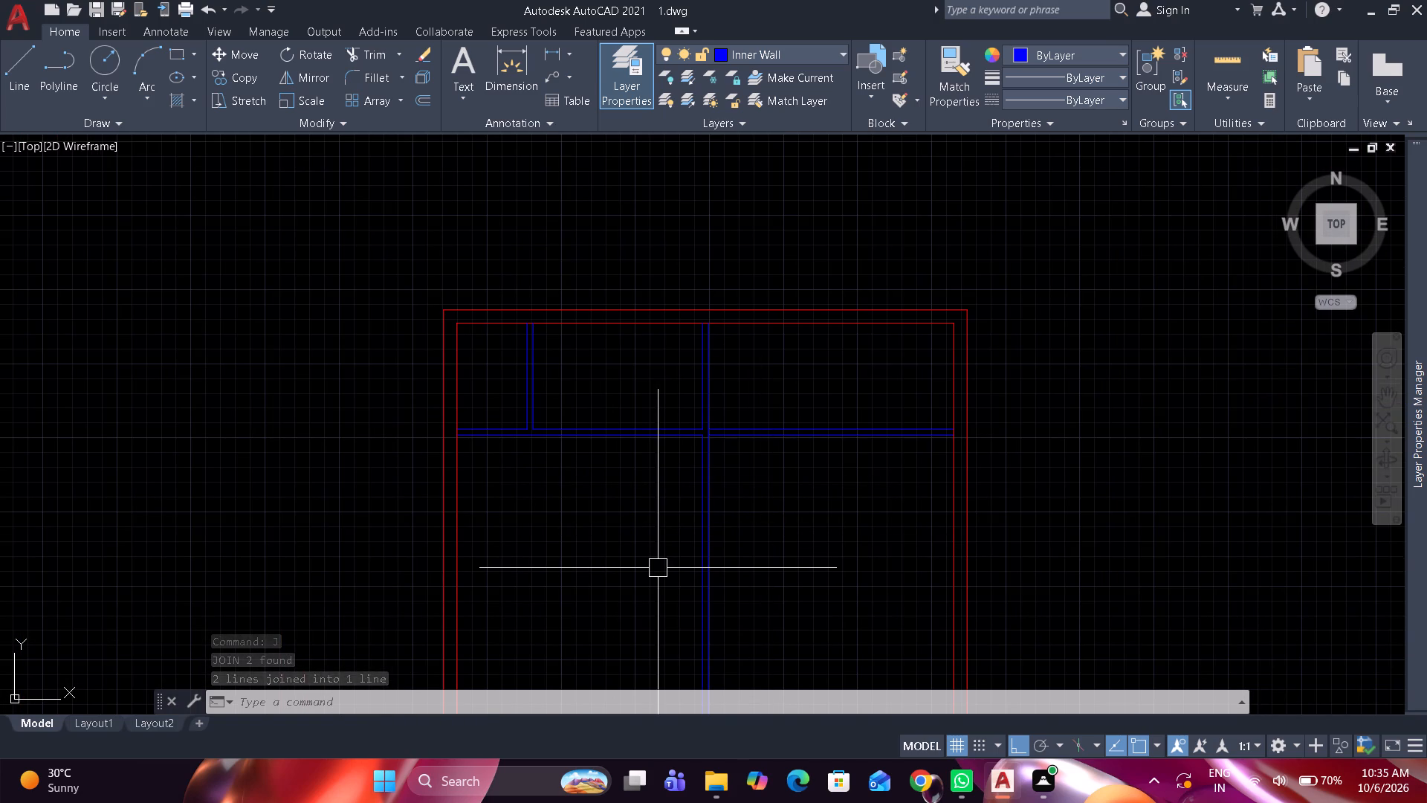
middle_drag(653, 565, 655, 494)
text(o 12)
text(')
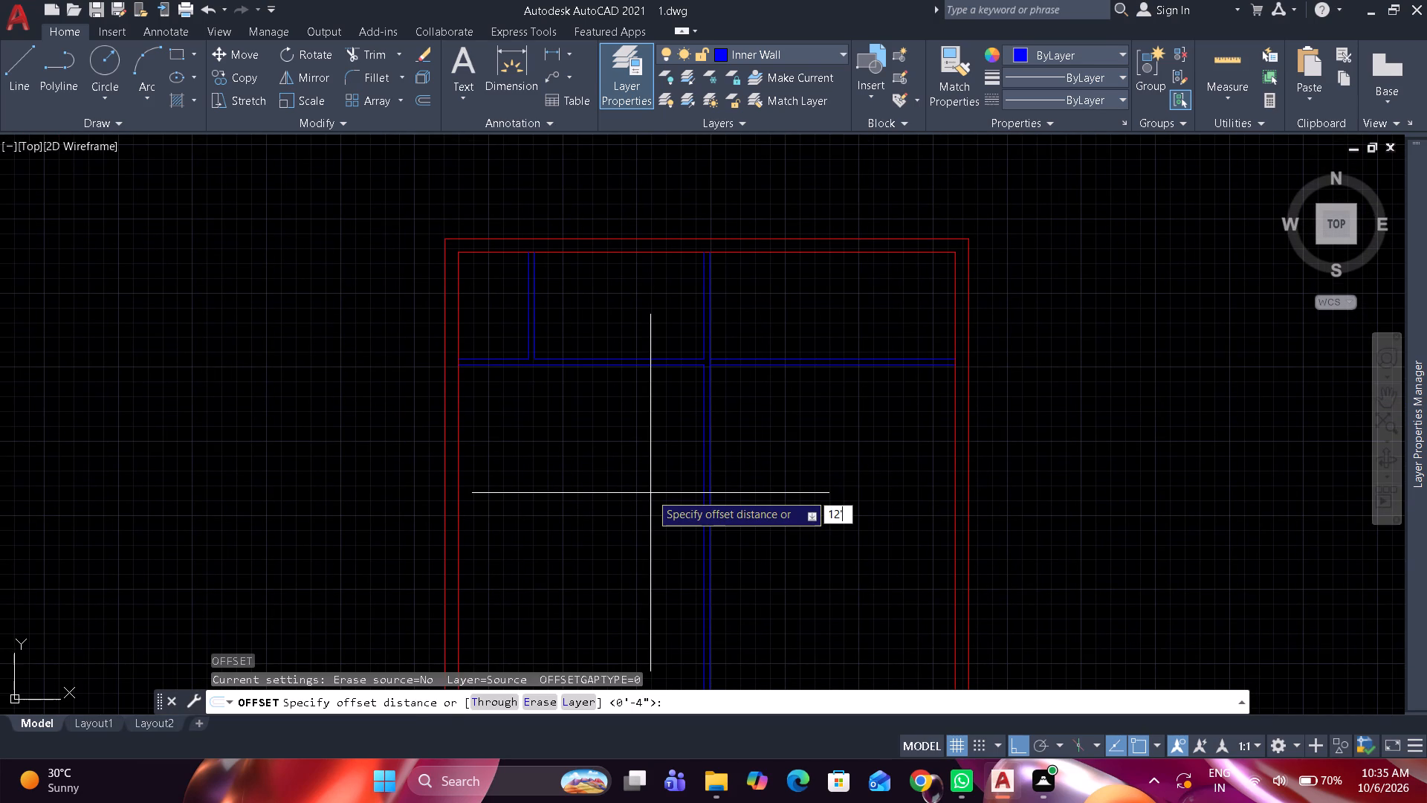
key(space)
click(656, 373)
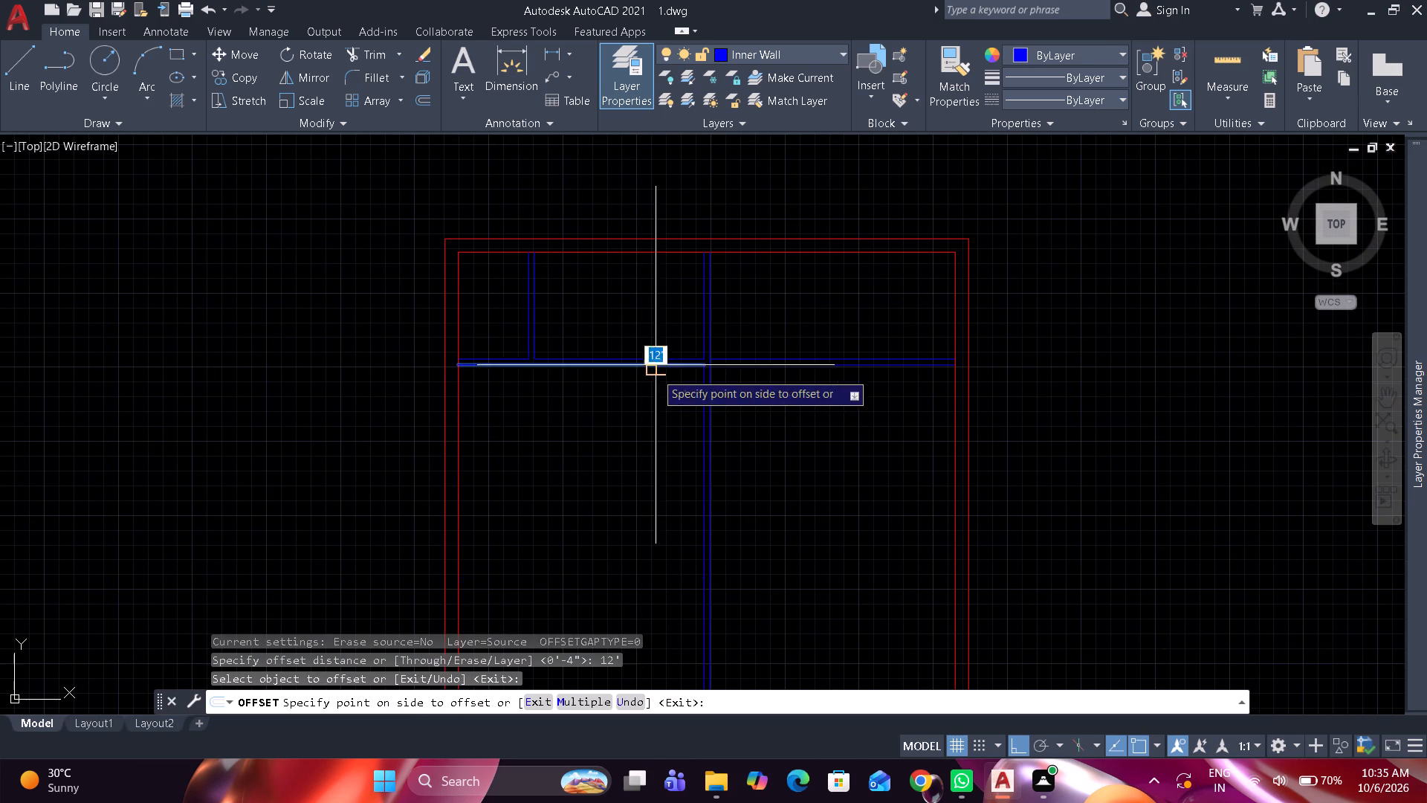
click(643, 481)
key(space)
Offset the new horizontal line 4" downward to form the second horizontal partition.
key(space)
text(4")
key(space)
click(632, 581)
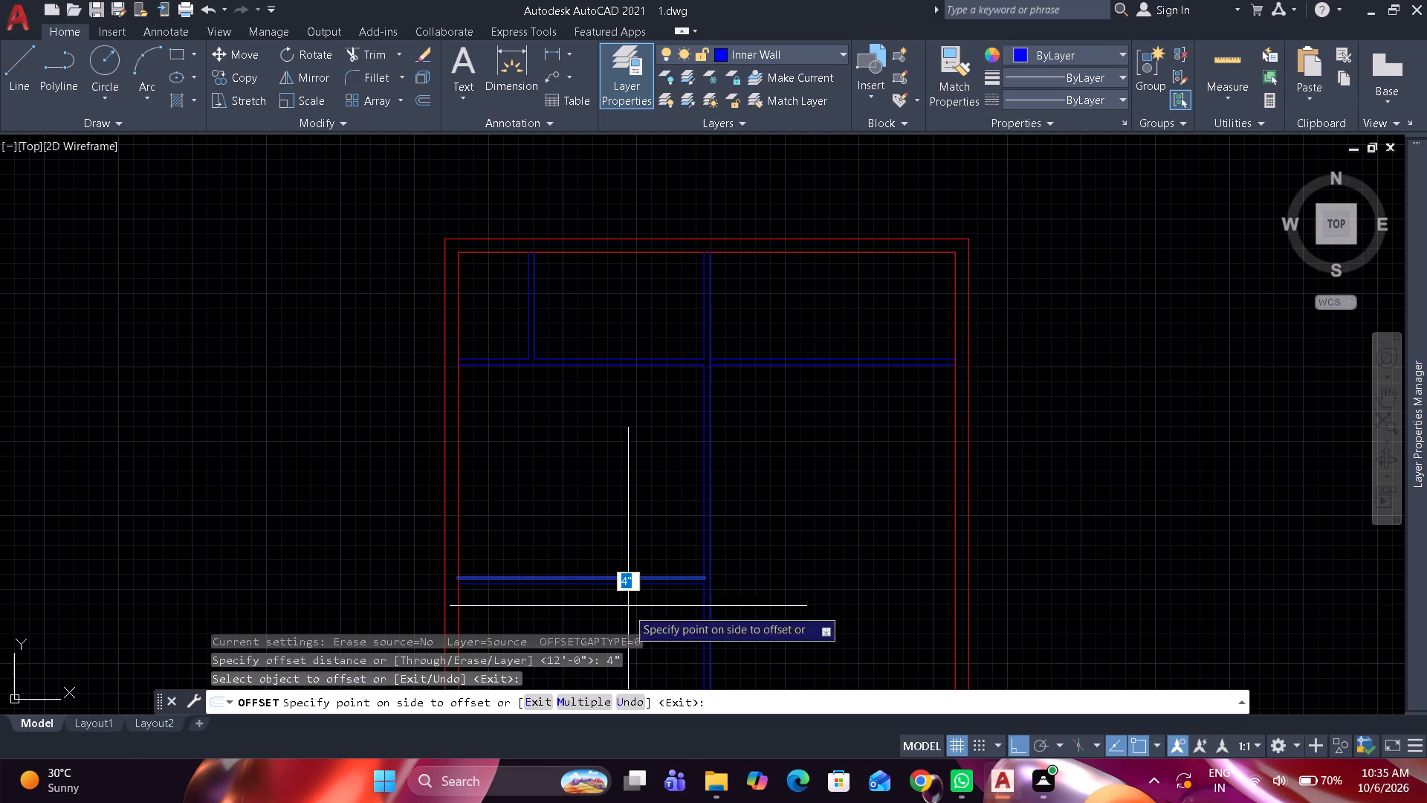
click(661, 628)
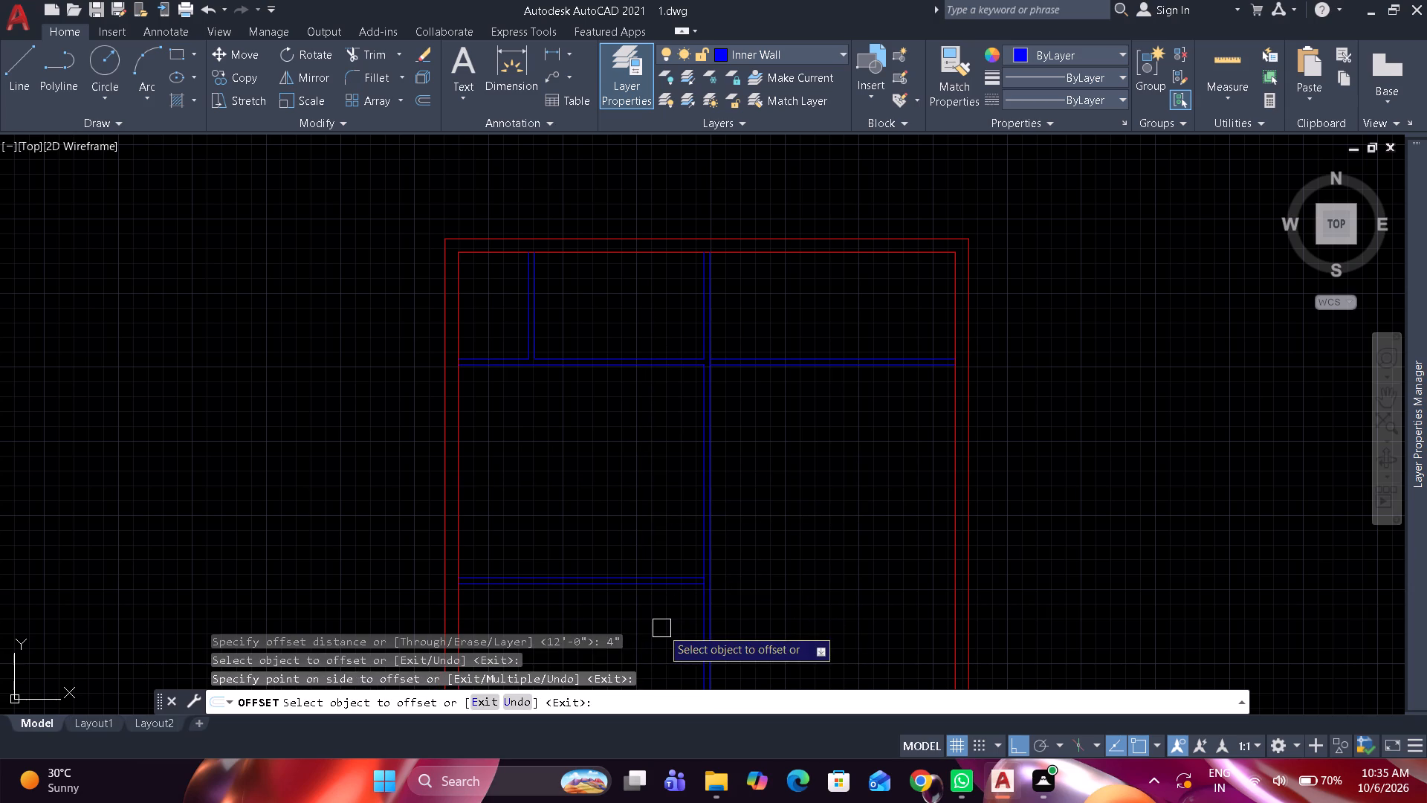
key(space)
Offset the right inner line of the outer wall 7'6" to the left into the plan.
scroll(622, 549, up, 1)
middle_drag(622, 549, 630, 494)
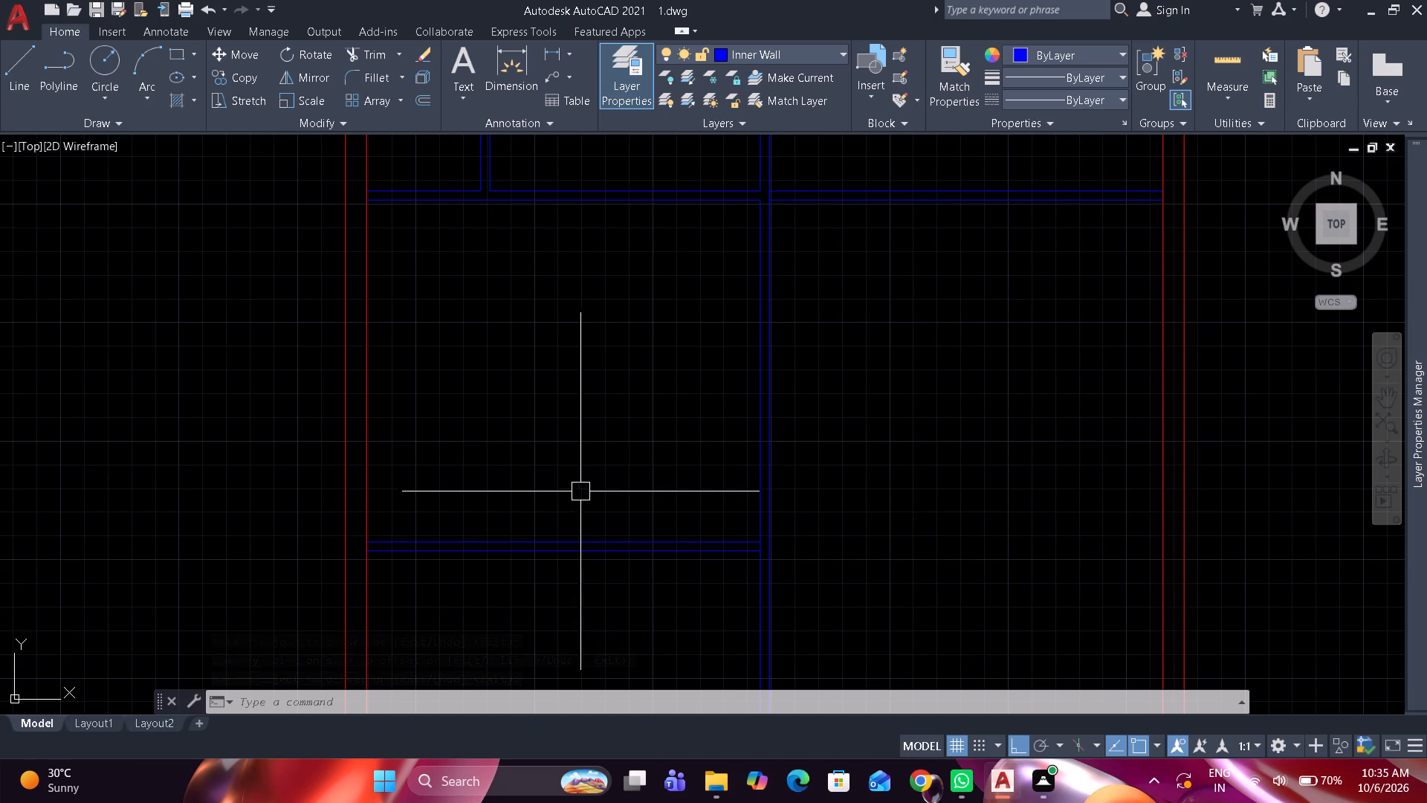
scroll(602, 480, down, 1)
middle_drag(595, 488, 378, 659)
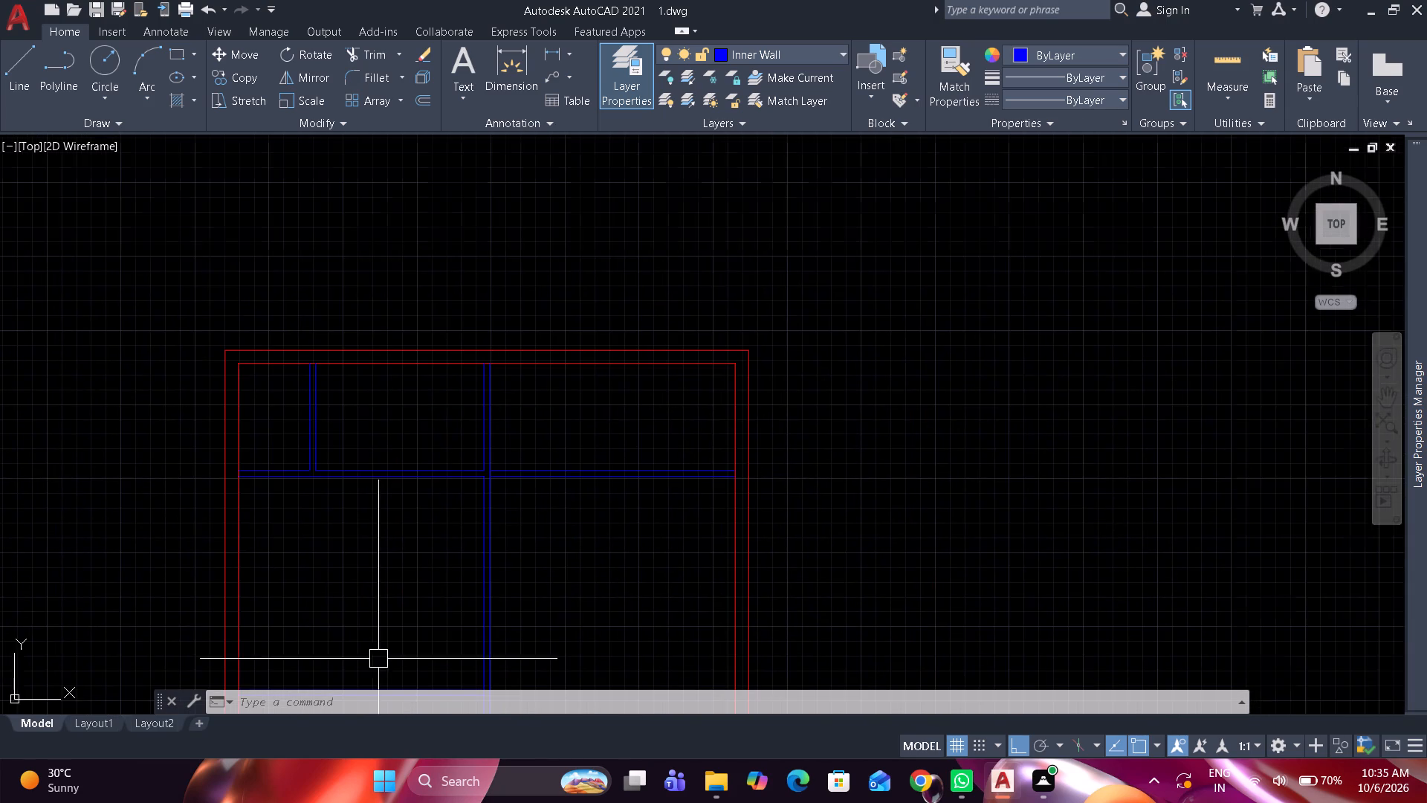
middle_drag(377, 659, 326, 665)
scroll(613, 430, up, 2)
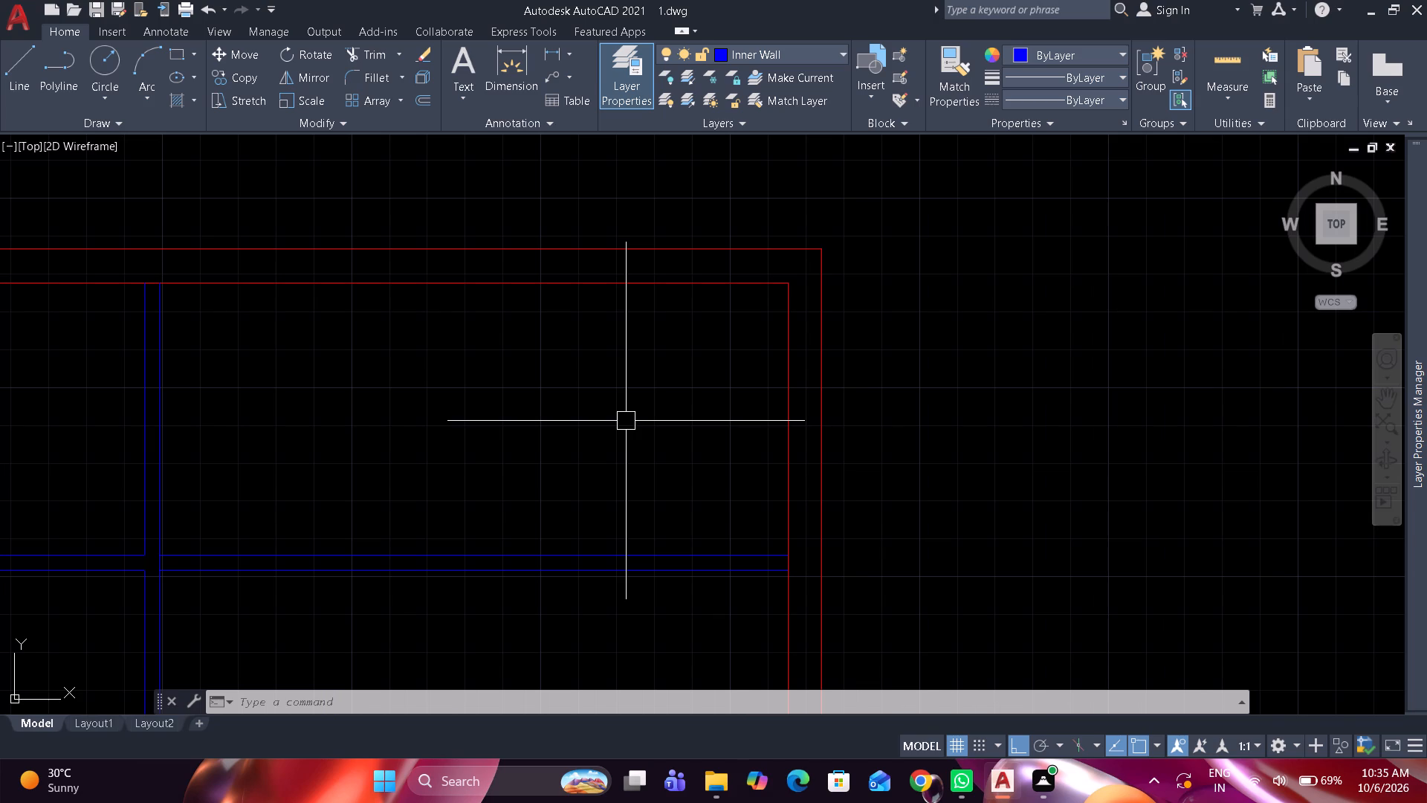
key(o)
key(space)
key(7)
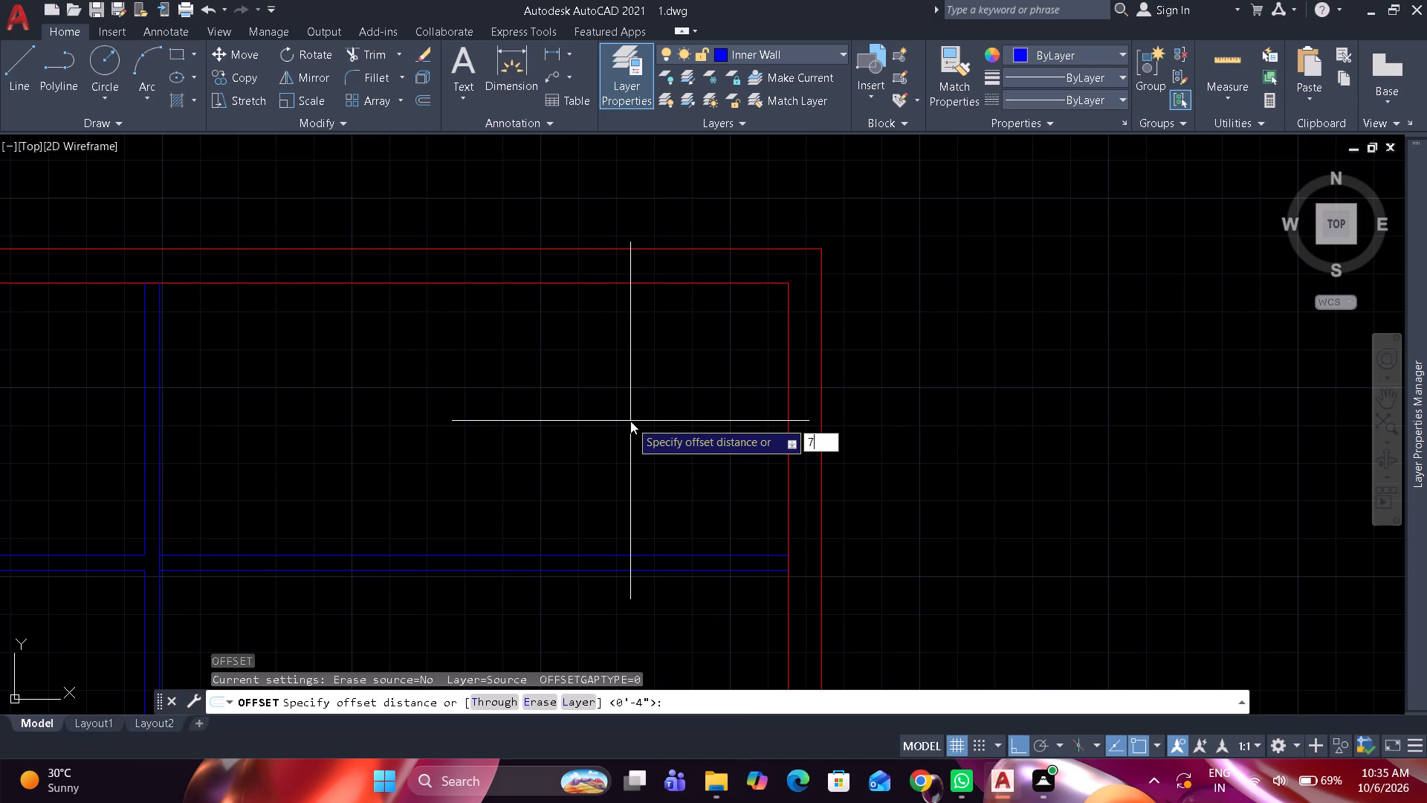
text('6")
key(space)
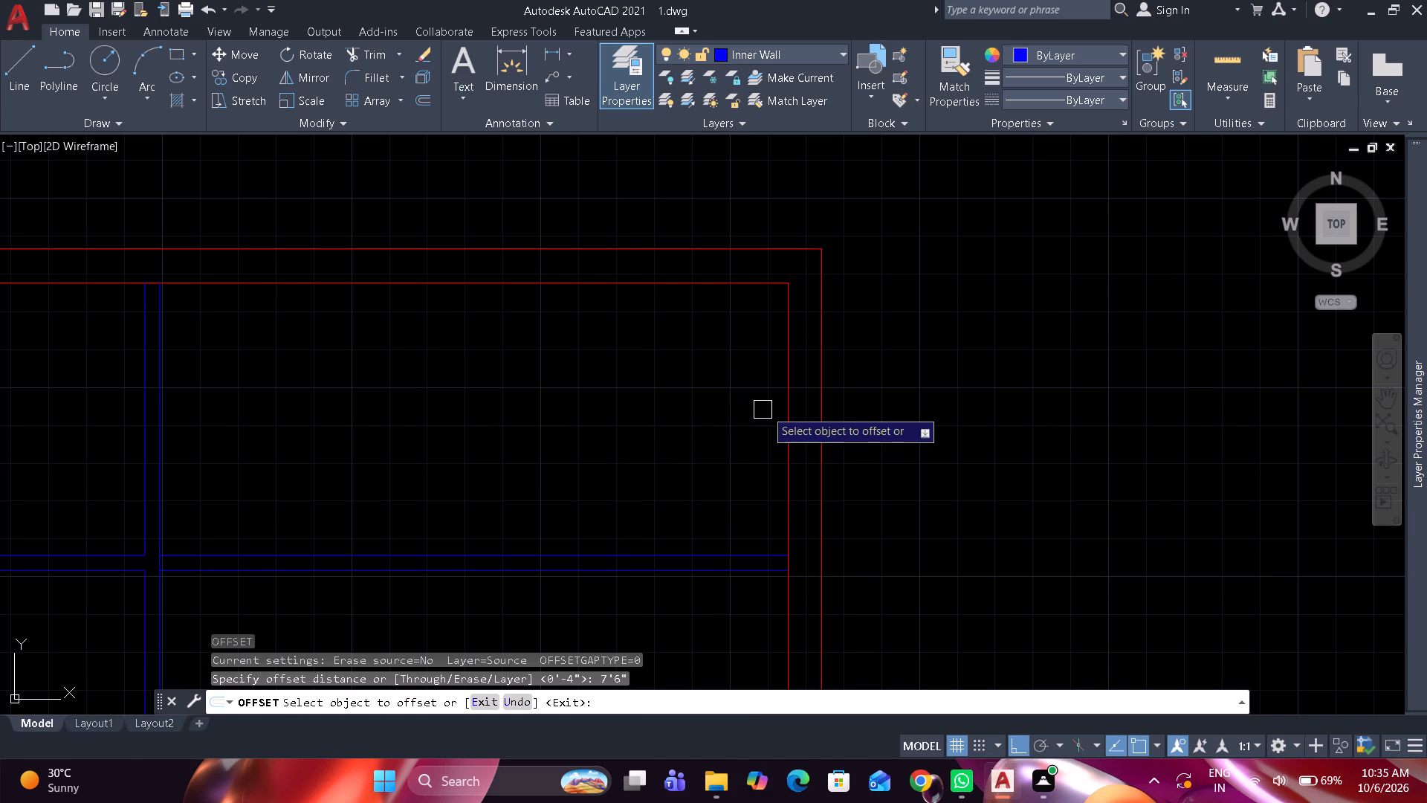
drag(783, 420, 774, 420)
click(706, 434)
key(space)
Move the new vertical line 7'6" from the right wall to the Inner Wall layer.
drag(474, 422, 432, 422)
drag(376, 423, 385, 421)
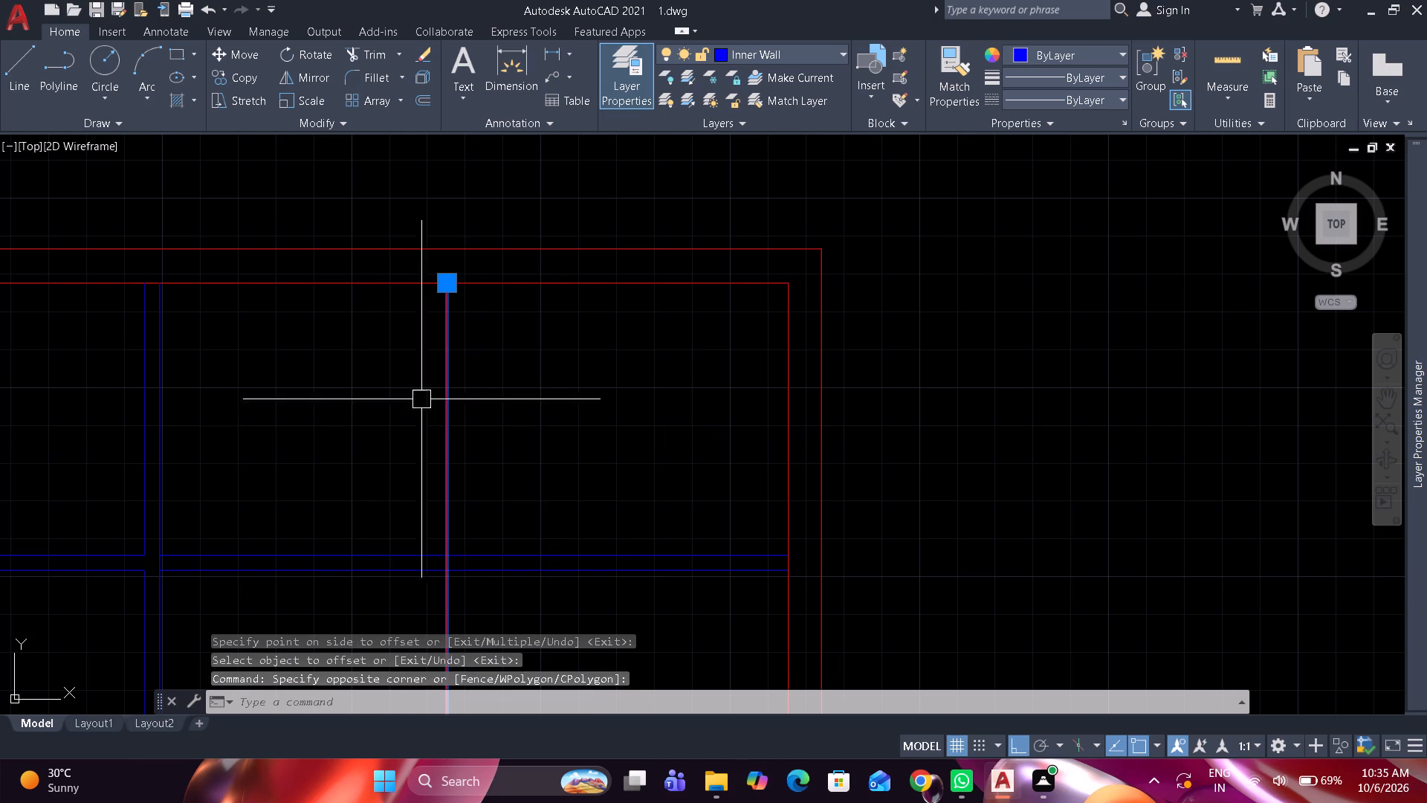
click(798, 56)
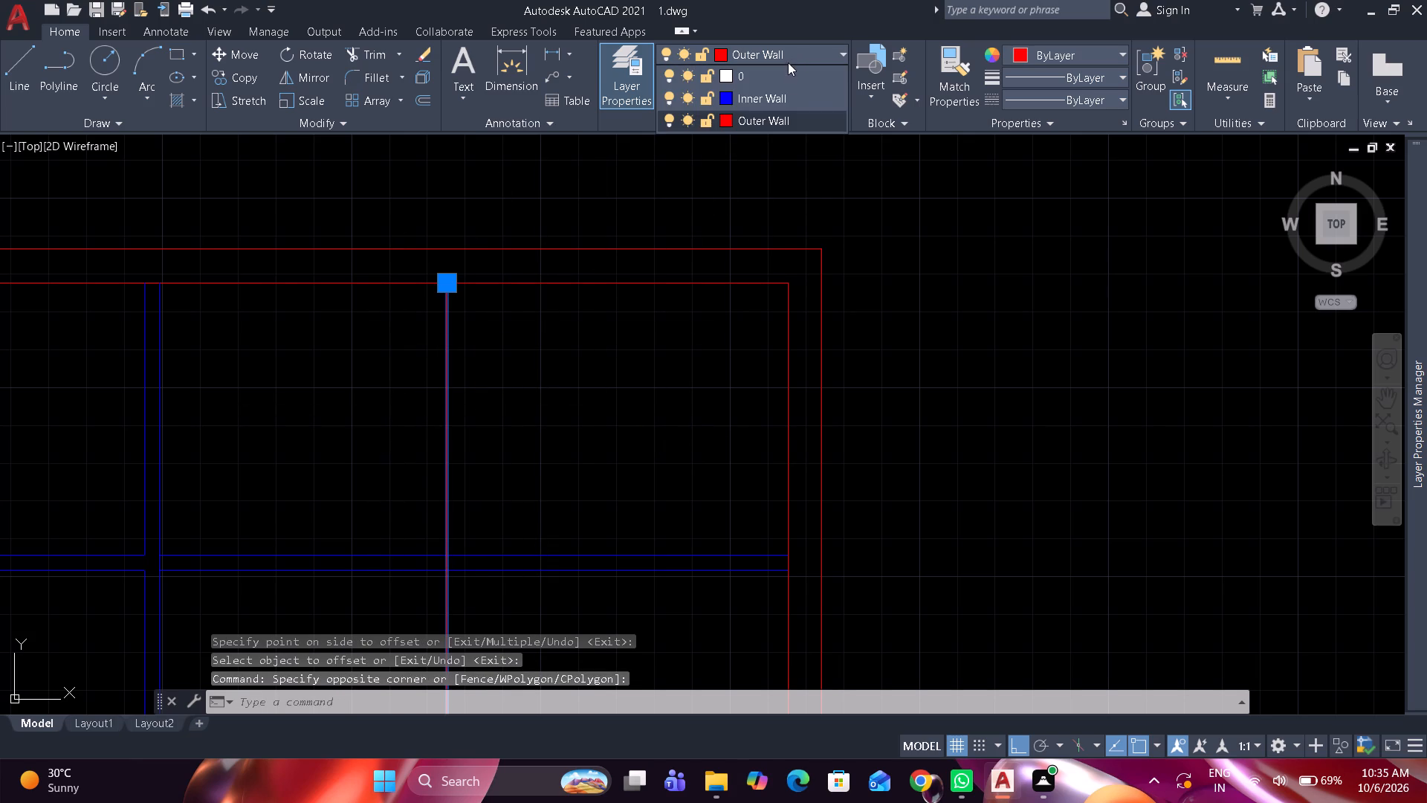
click(771, 101)
key(Escape)
Offset that Inner Wall line 4" to the left to form the partition in the top-right room.
key(o)
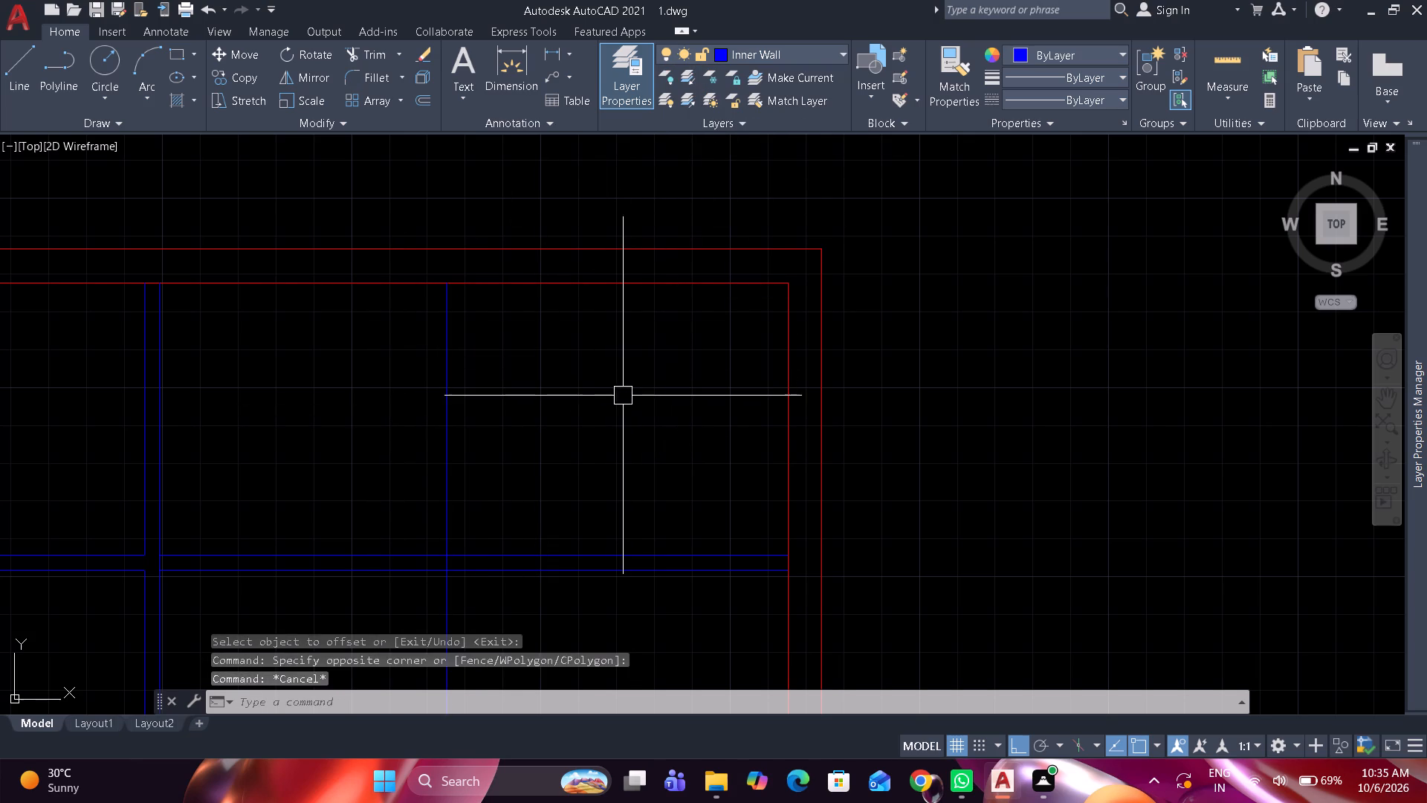
key(space)
key(4)
key(shift+quotedbl)
key(space)
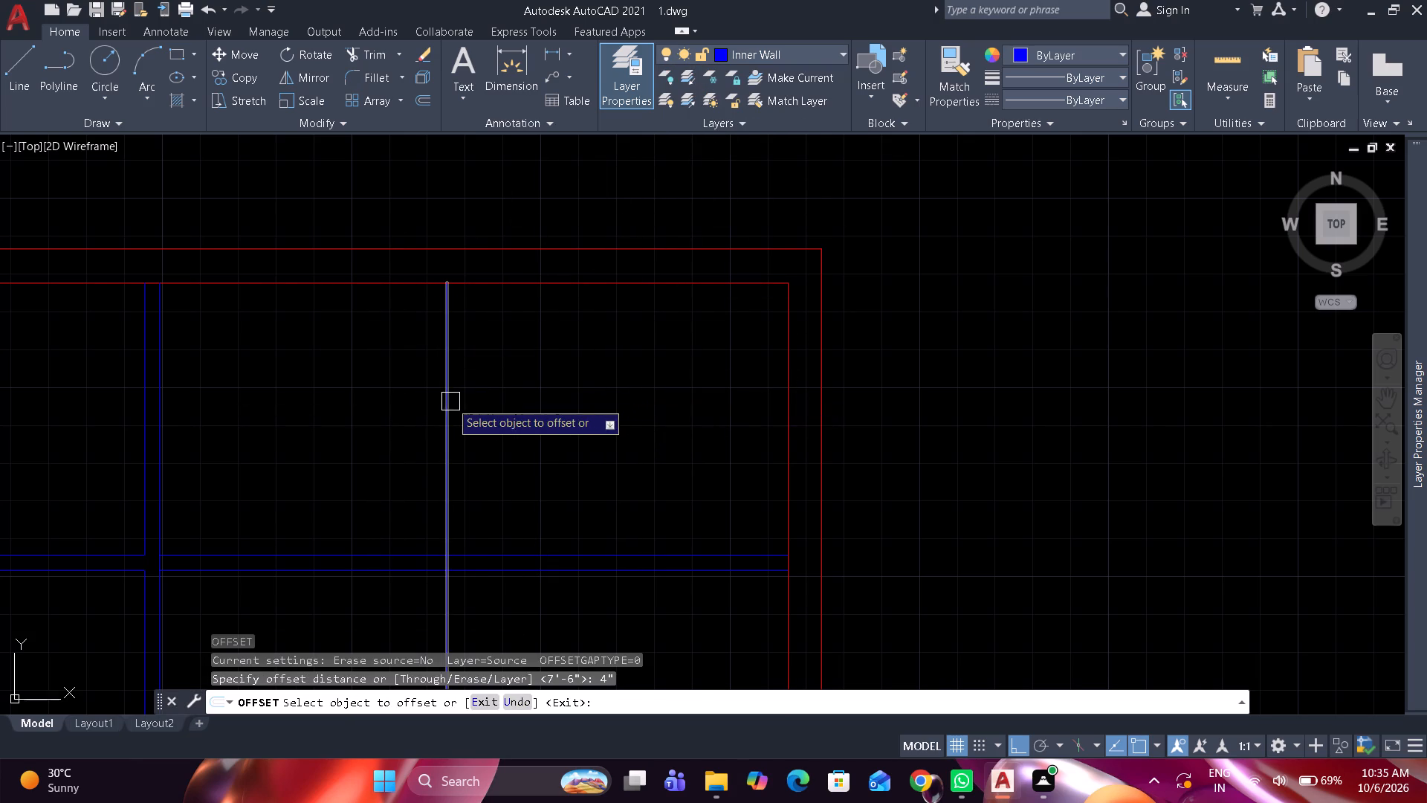
drag(448, 401, 431, 403)
click(315, 416)
key(space)
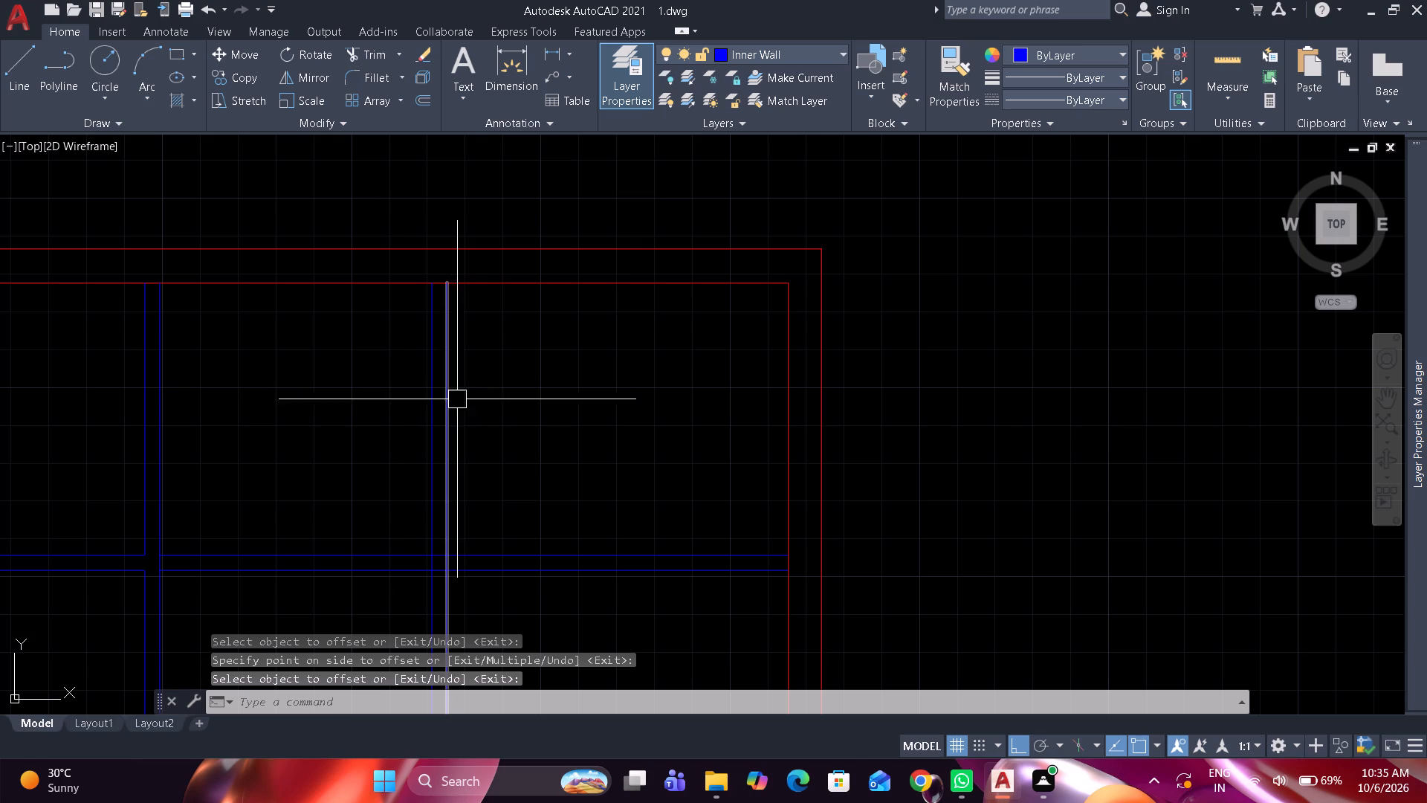
Trim the new right-hand vertical partition below the upper horizontal partition and open that partition's upper line between its two lines.
key(t)
key(r)
key(space)
scroll(384, 636, up, 3)
drag(486, 465, 508, 459)
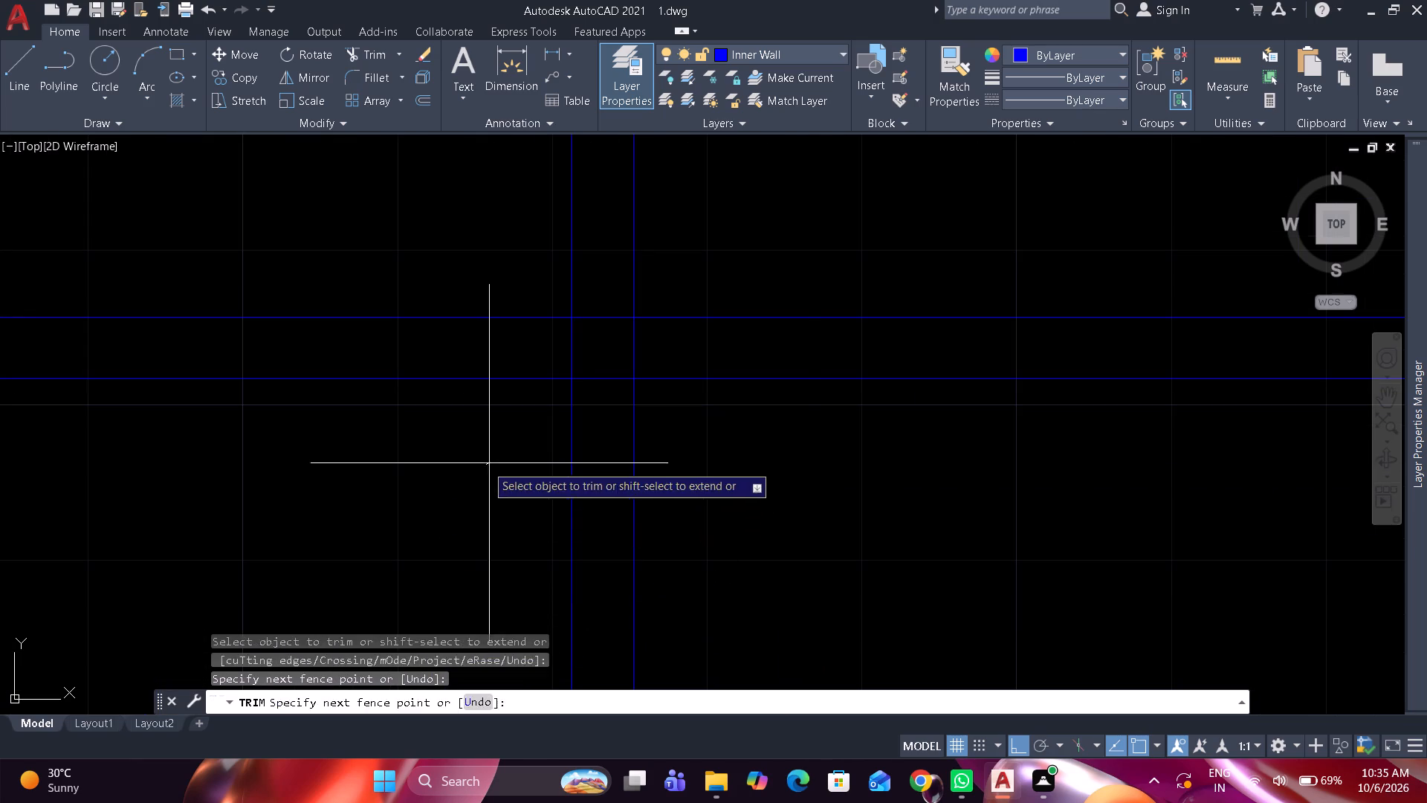
drag(508, 459, 518, 456)
click(809, 445)
drag(532, 352, 551, 349)
click(713, 348)
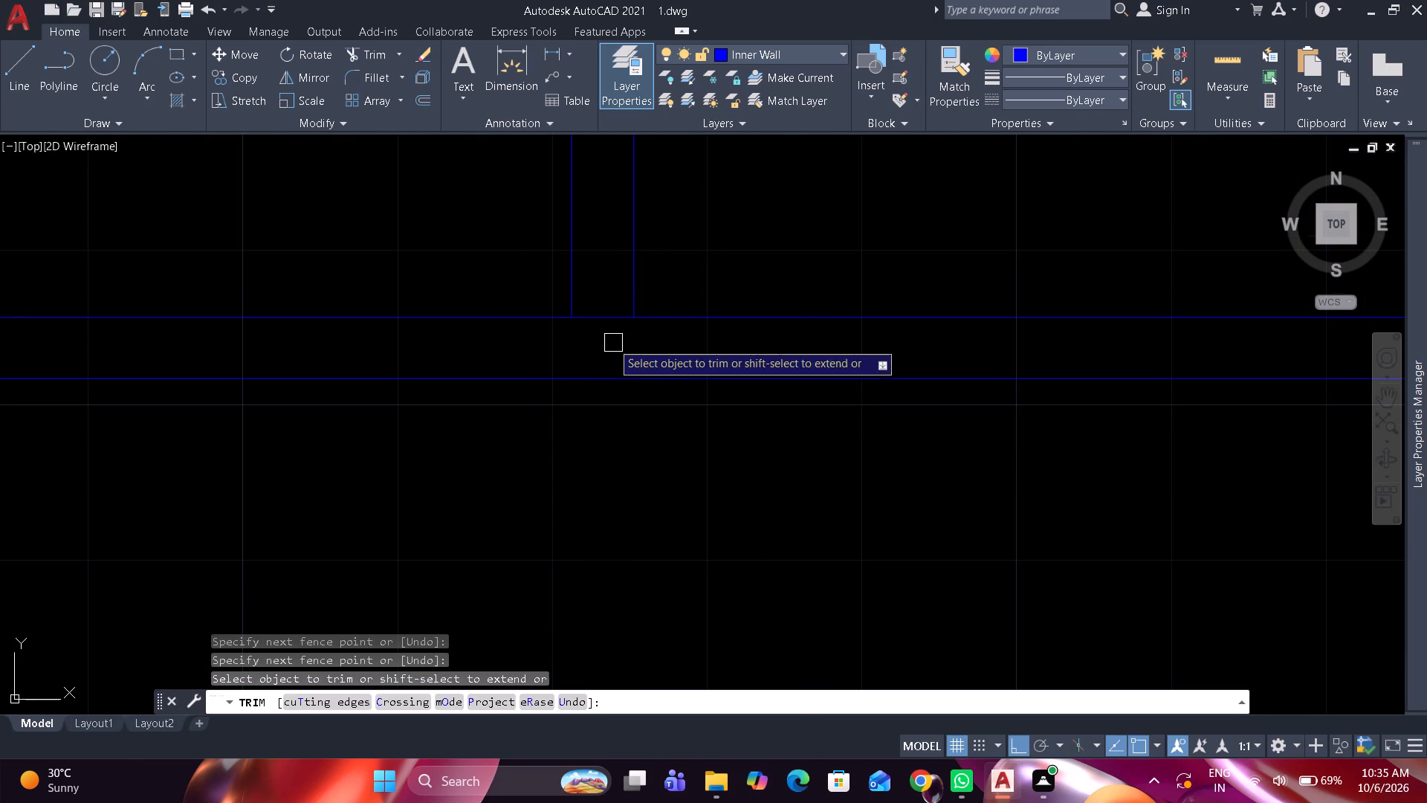
click(592, 320)
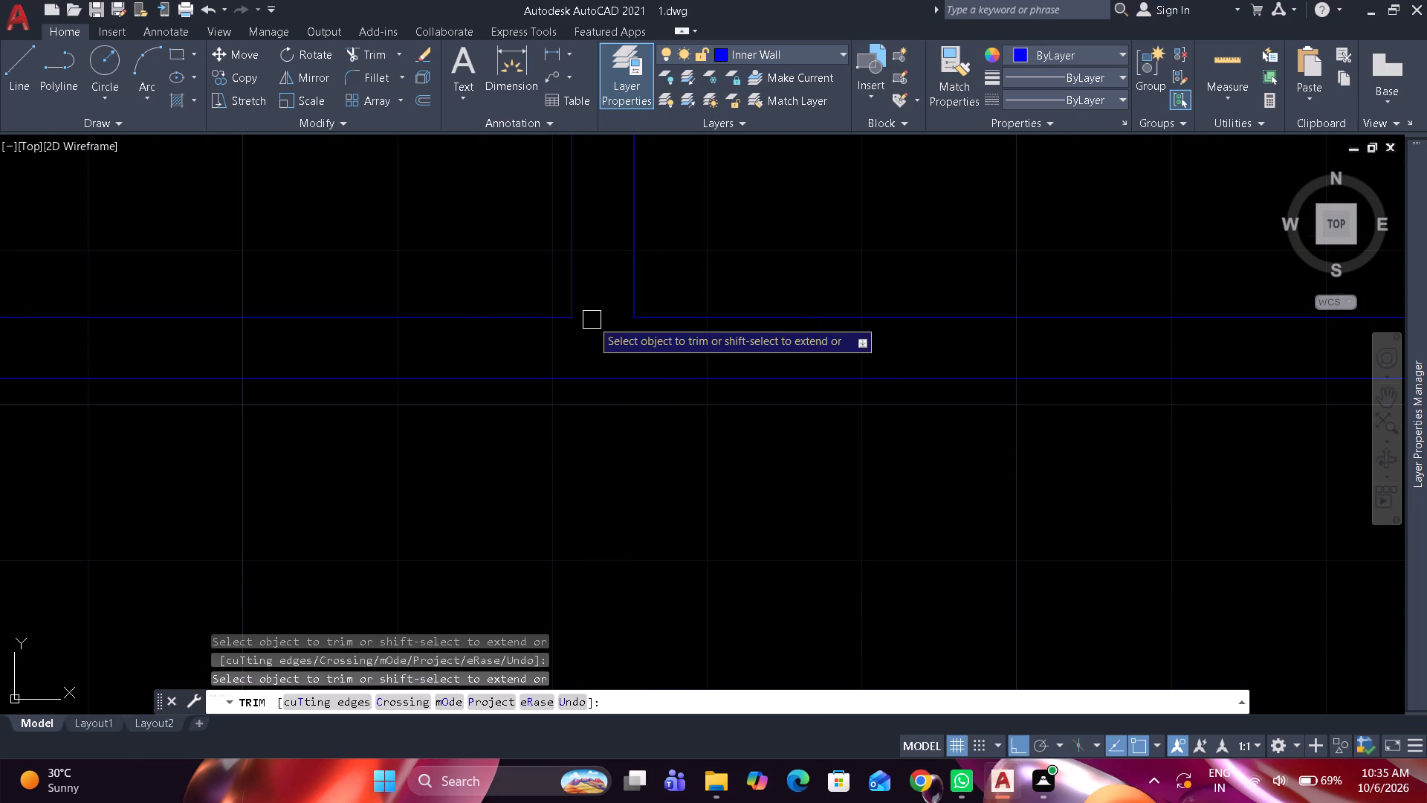
key(space)
Mirror the two lines of the lower-left horizontal partition about the plan's vertical centreline, keeping the originals.
scroll(611, 393, down, 4)
scroll(616, 476, down, 1)
middle_drag(619, 425, 633, 362)
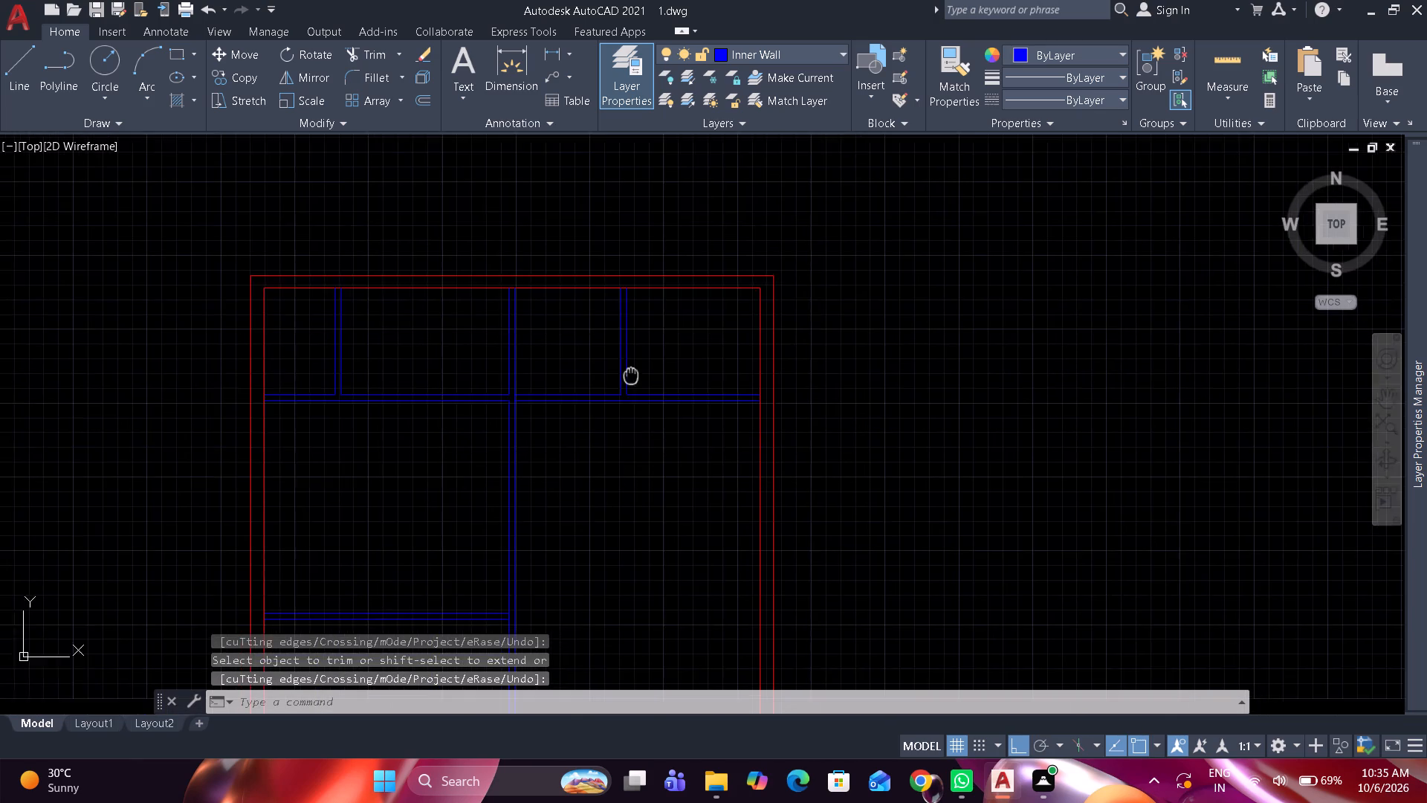
middle_drag(633, 362, 645, 303)
scroll(569, 520, up, 2)
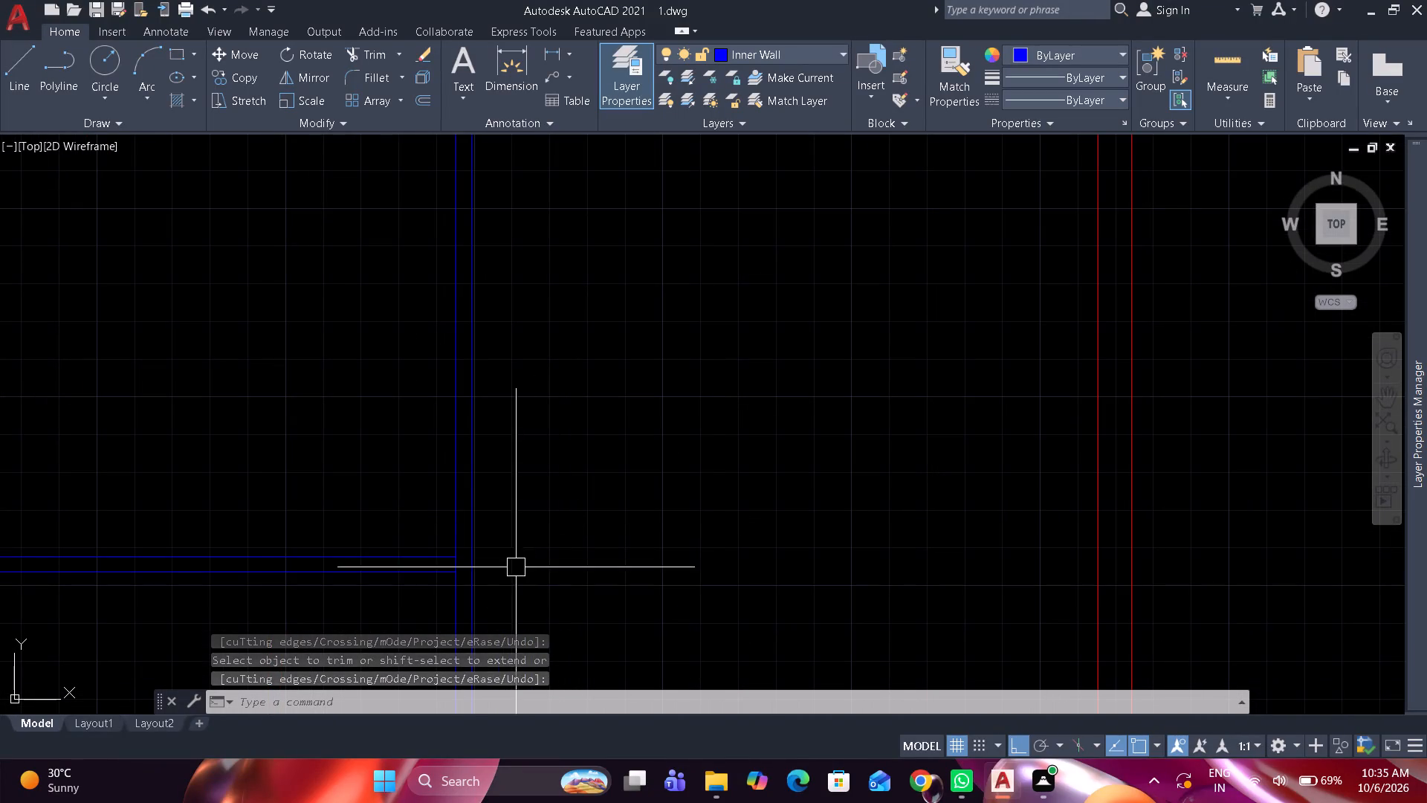
drag(416, 595, 396, 558)
click(369, 506)
scroll(416, 446, down, 2)
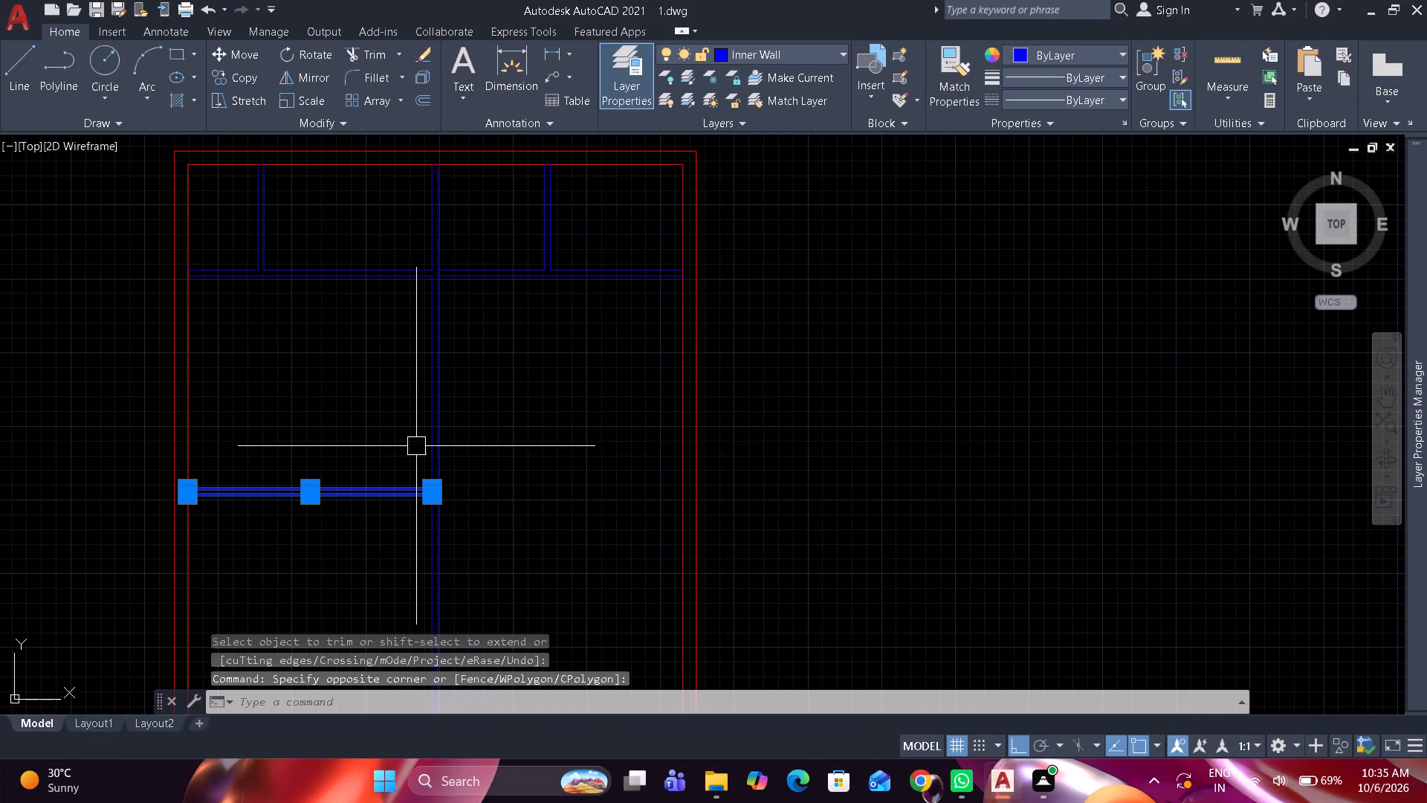
text(mi)
key(space)
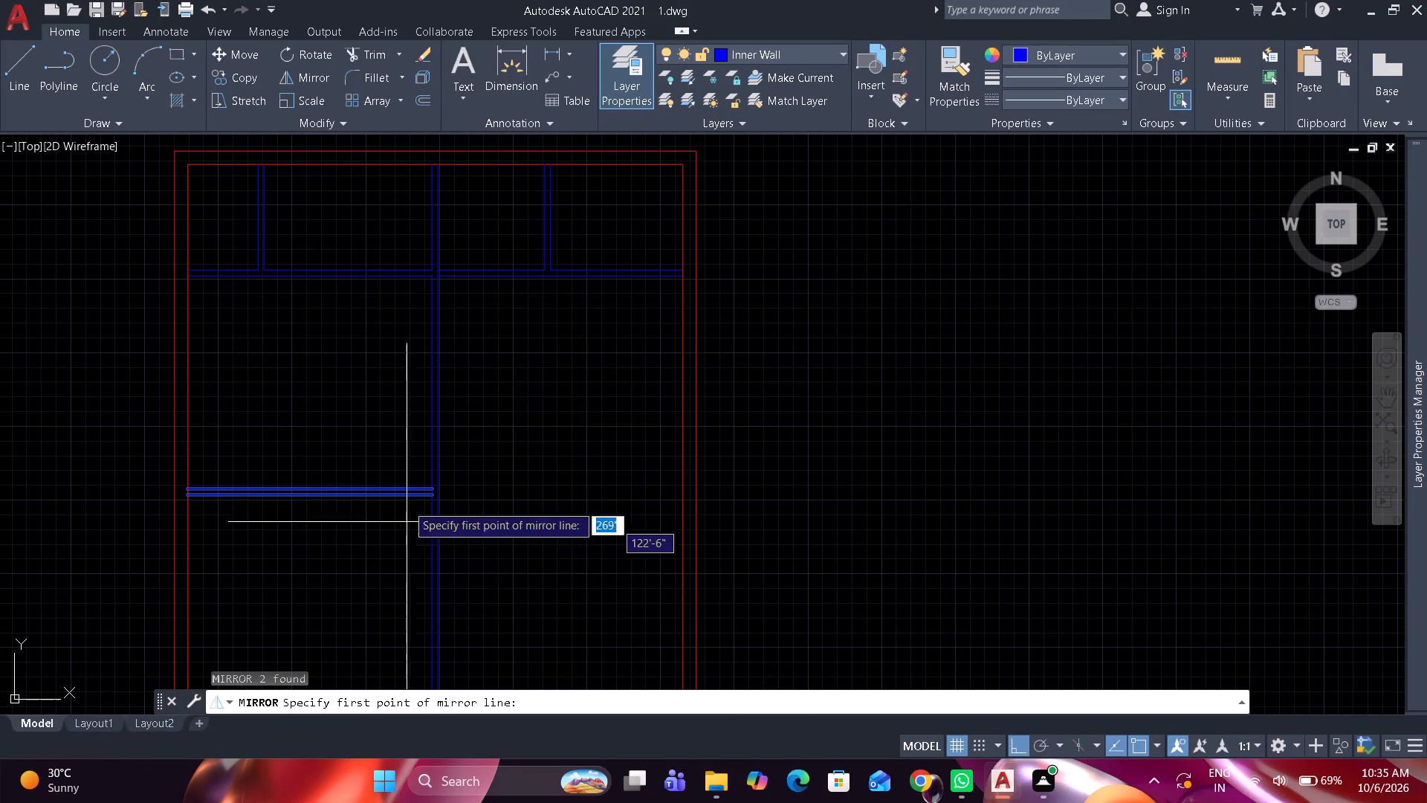
middle_drag(476, 380, 489, 479)
click(447, 251)
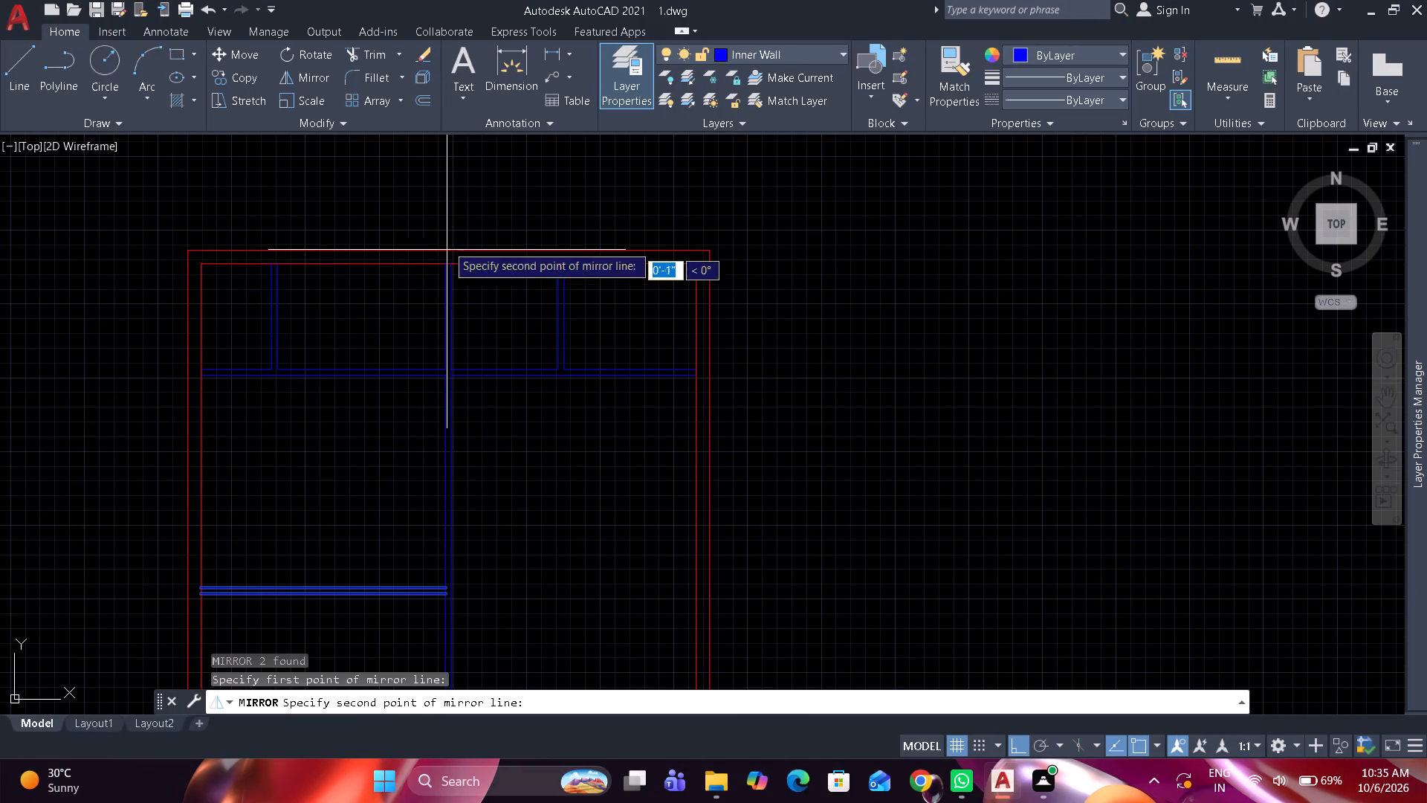
click(450, 216)
key(space)
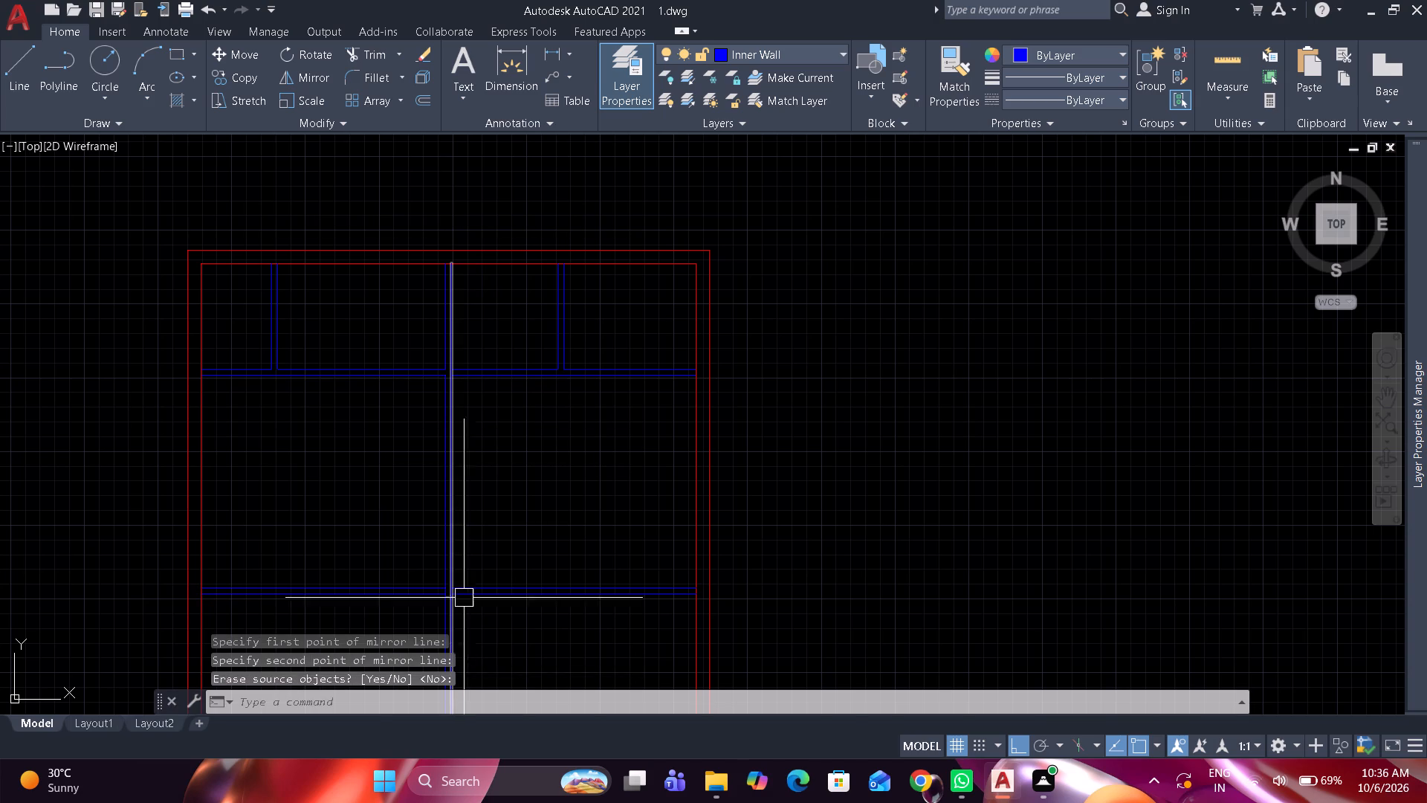
Trim both lines of the full-height vertical partition below the lower horizontal partition.
scroll(464, 584, up, 2)
middle_drag(499, 538, 543, 446)
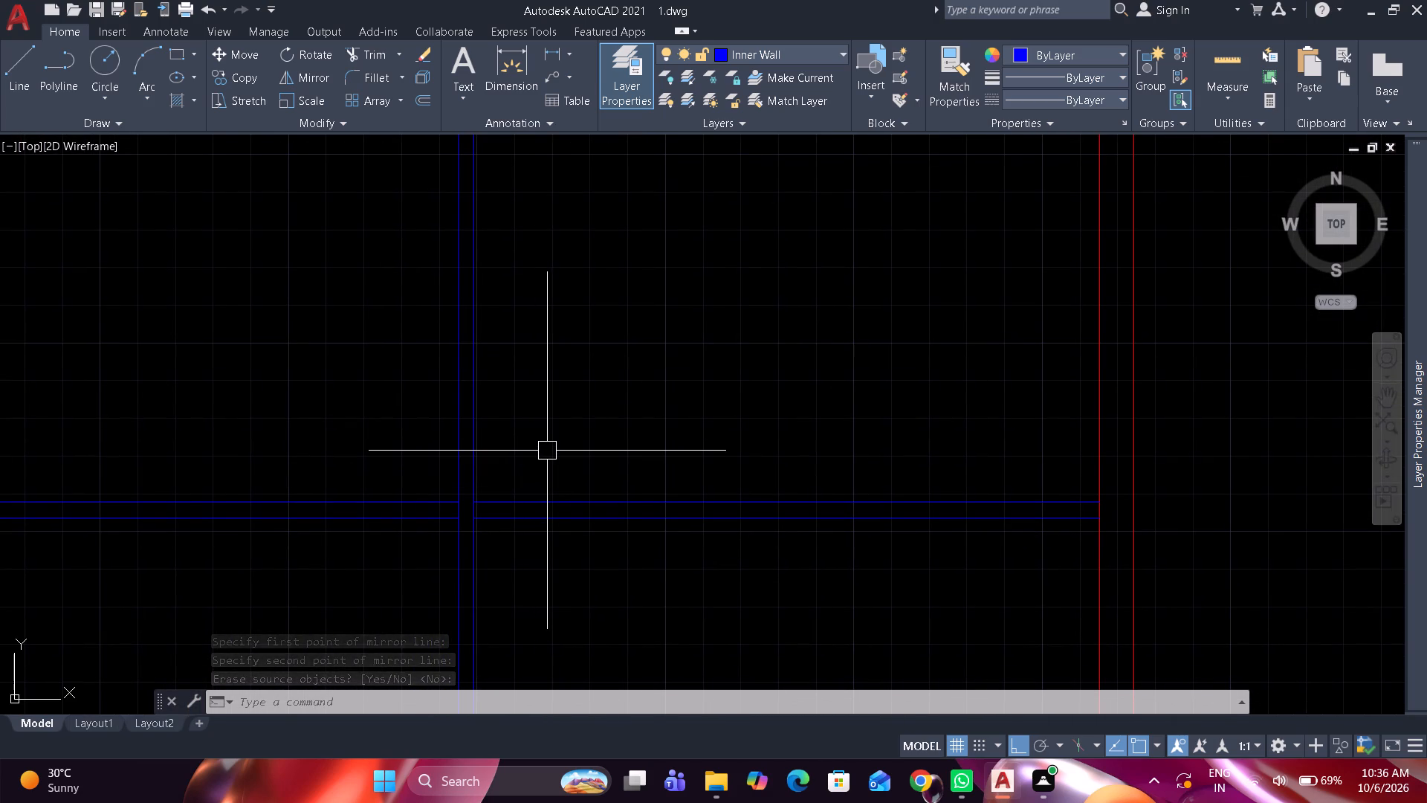
text(tr)
key(space)
drag(384, 558, 407, 558)
click(588, 573)
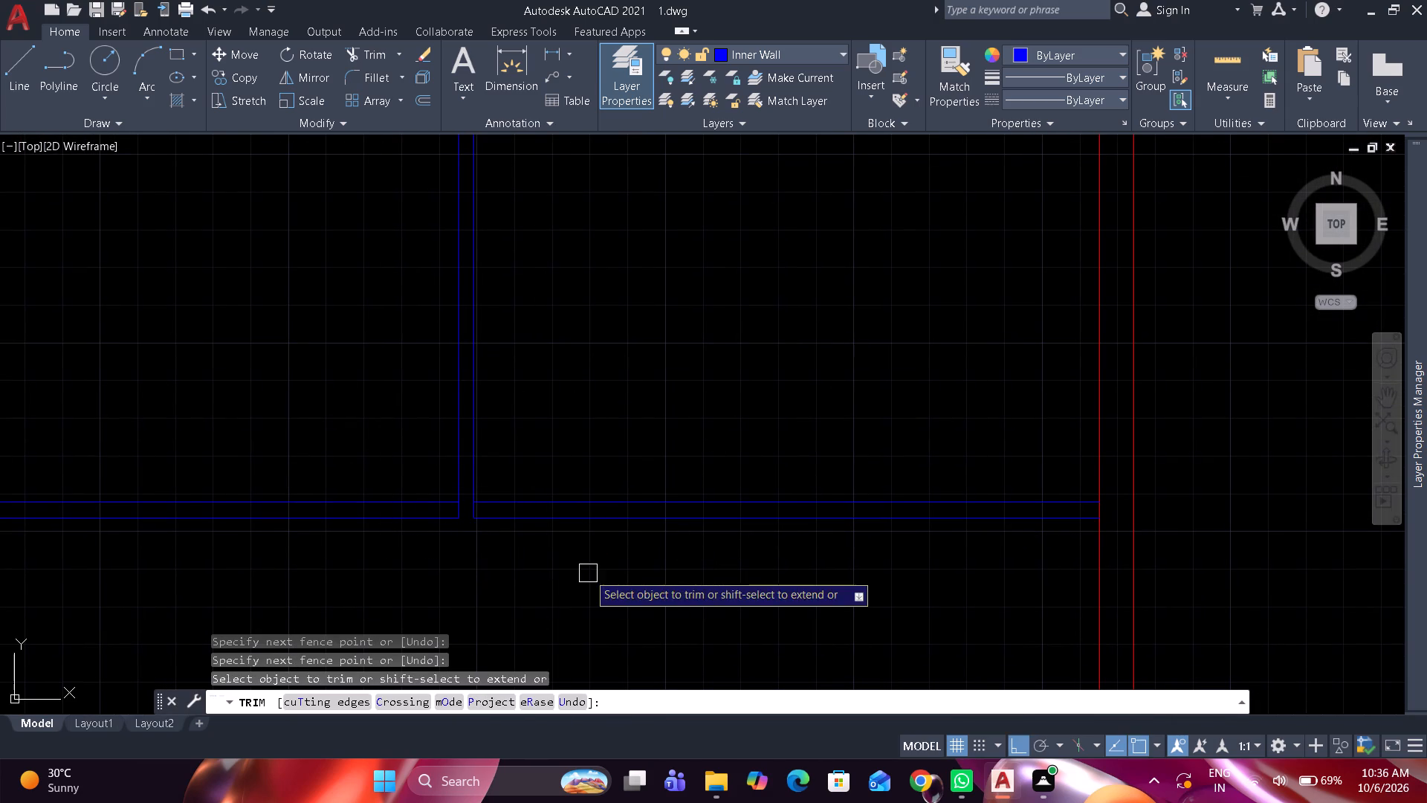
scroll(426, 544, up, 3)
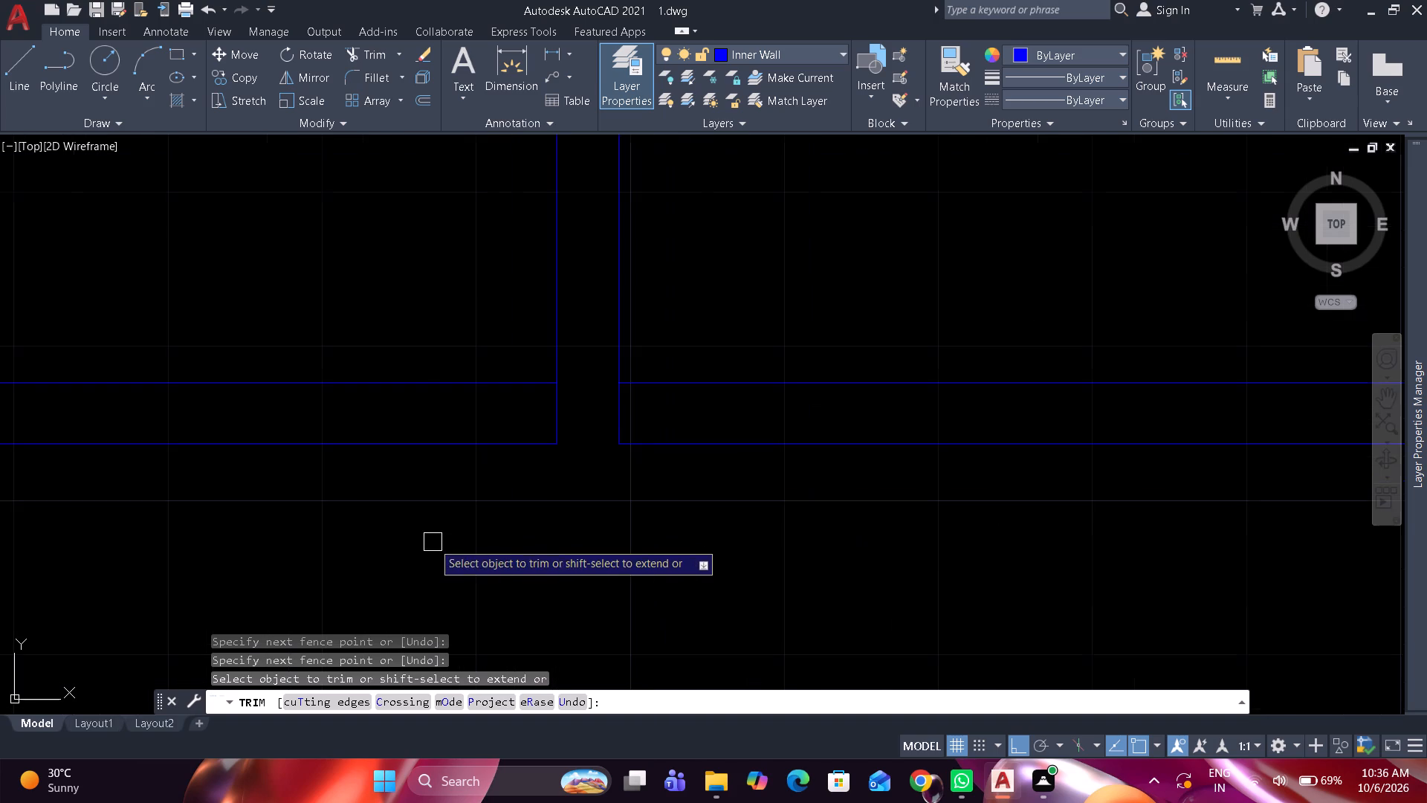
key(space)
Join the left and right bottom lines of the lower horizontal partition into one line across the junction.
click(527, 420)
drag(492, 476, 505, 471)
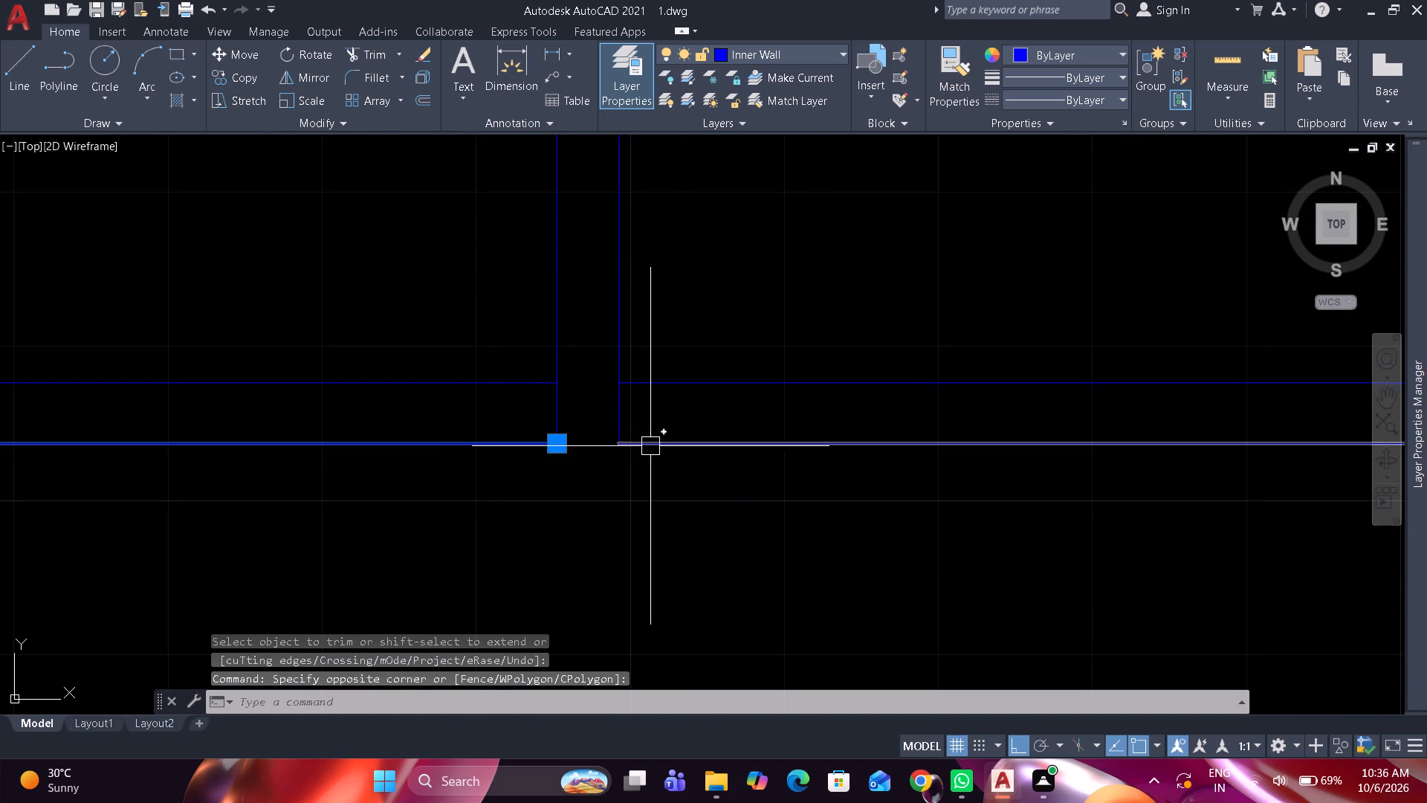
click(650, 446)
text(j)
key(space)
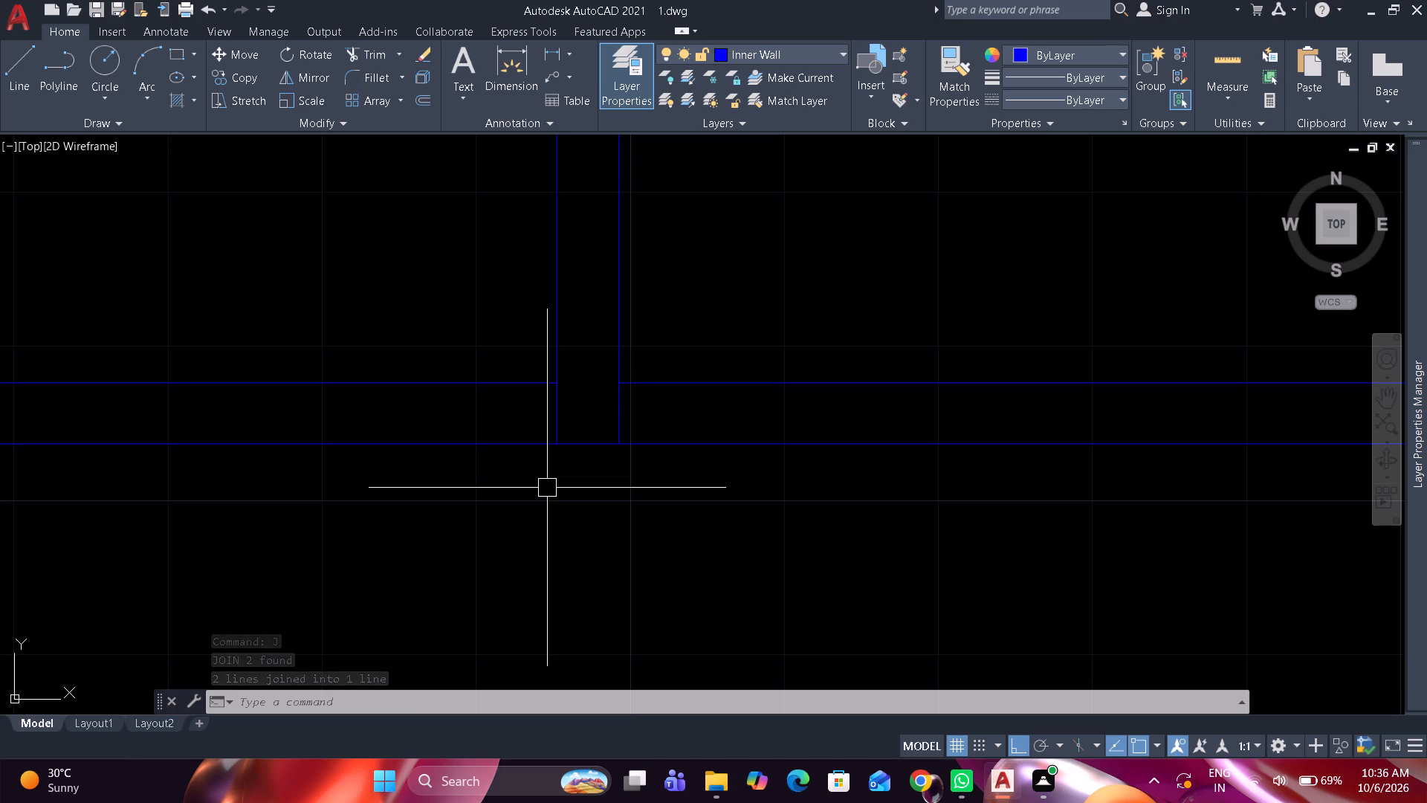
Offset the left line of the vertical partition 3' to the left at its junction with the lower horizontal partition.
text(o)
key(space)
key(3)
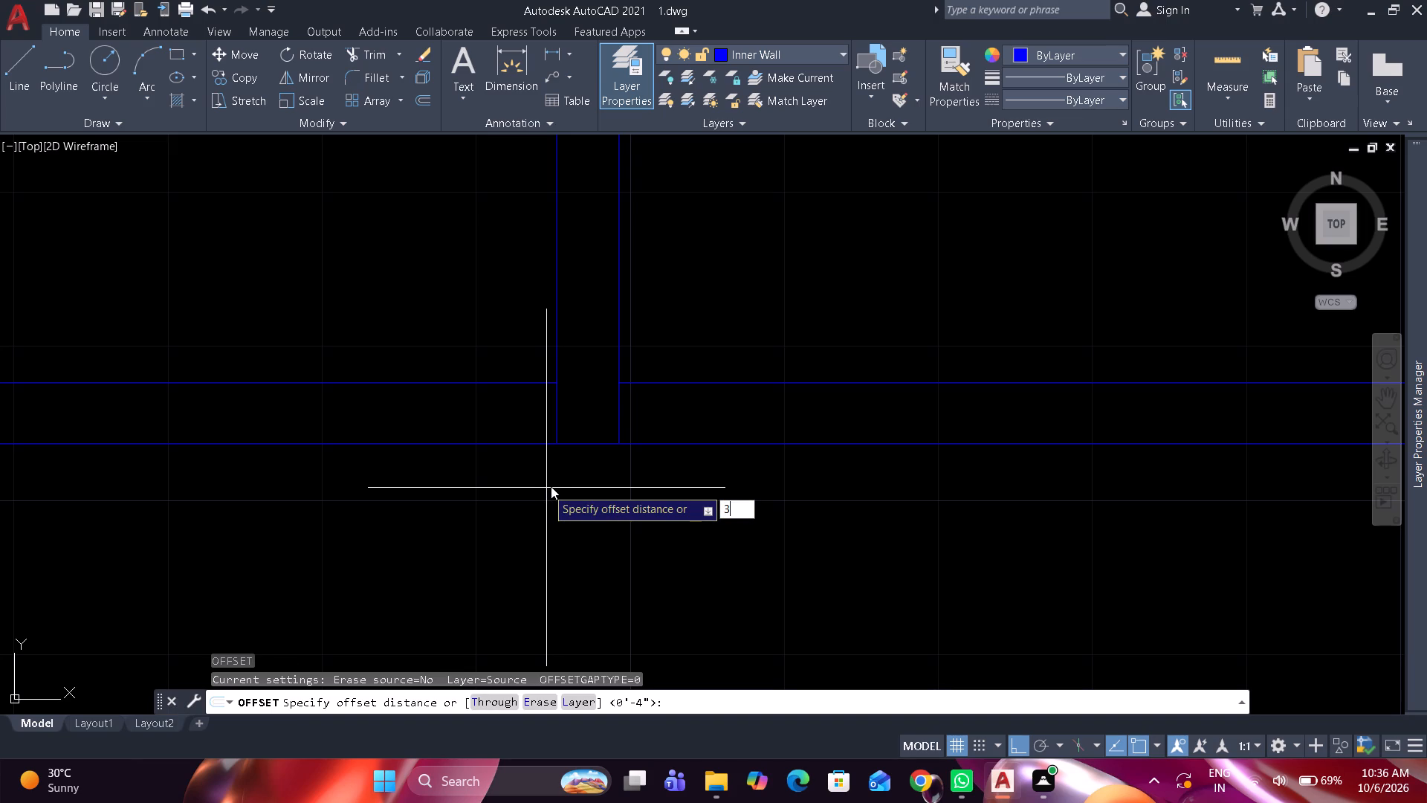
key(apostrophe)
key(space)
drag(557, 349, 549, 347)
scroll(465, 333, down, 2)
middle_drag(466, 335, 536, 373)
click(468, 366)
key(space)
Trim the offset line above the lower horizontal partition and cut both partition lines between it and the vertical partition to open a doorway.
key(t)
key(r)
key(space)
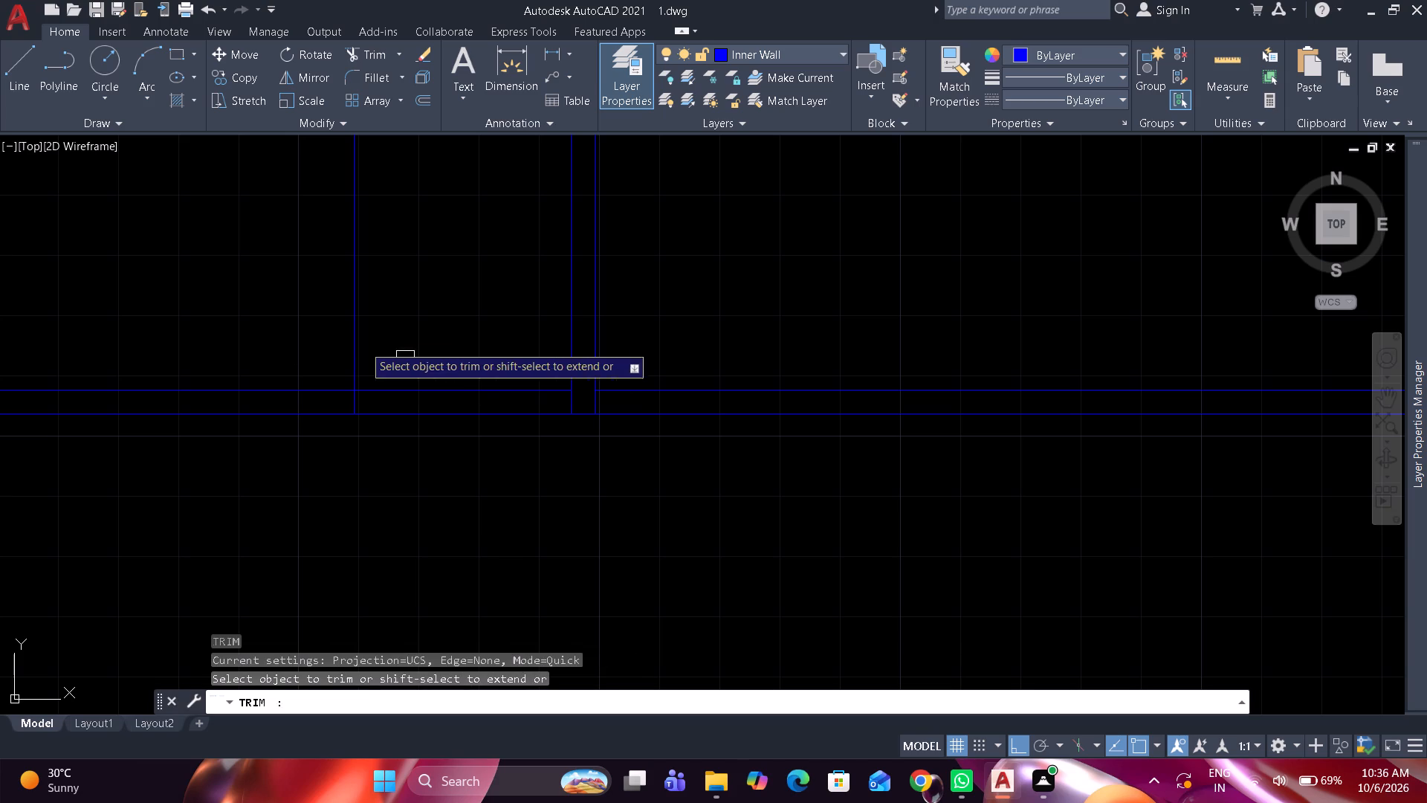
click(357, 340)
key(space)
key(space)
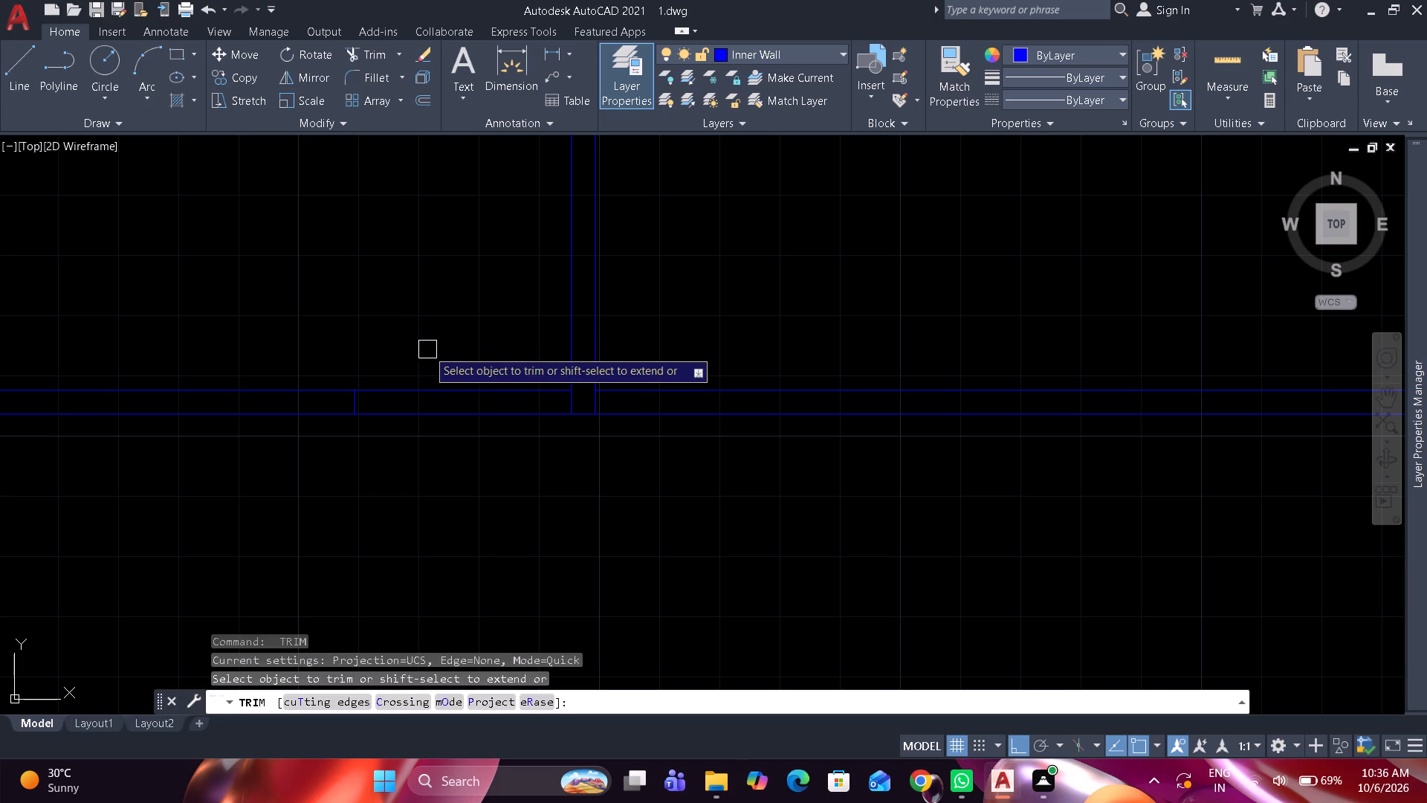
click(427, 349)
click(412, 433)
key(space)
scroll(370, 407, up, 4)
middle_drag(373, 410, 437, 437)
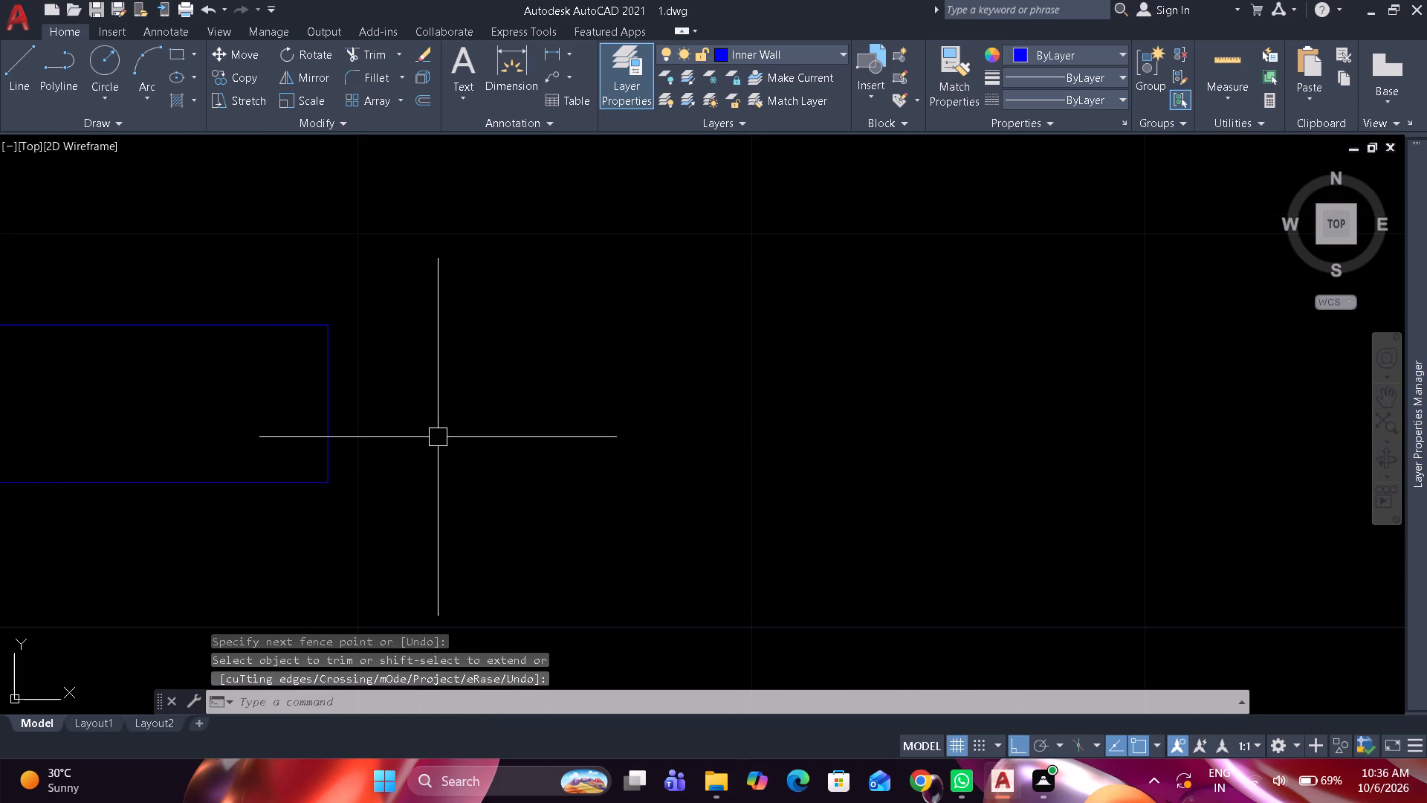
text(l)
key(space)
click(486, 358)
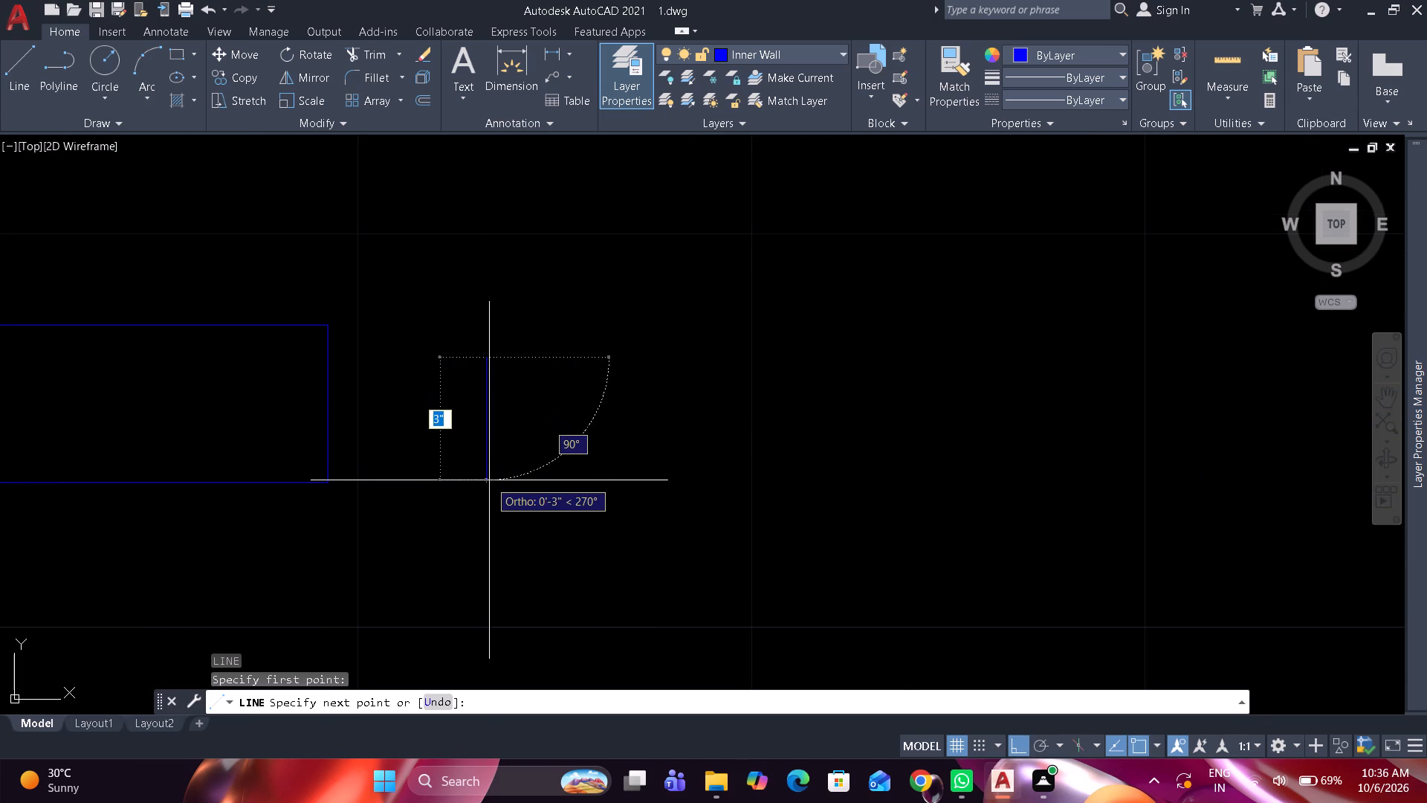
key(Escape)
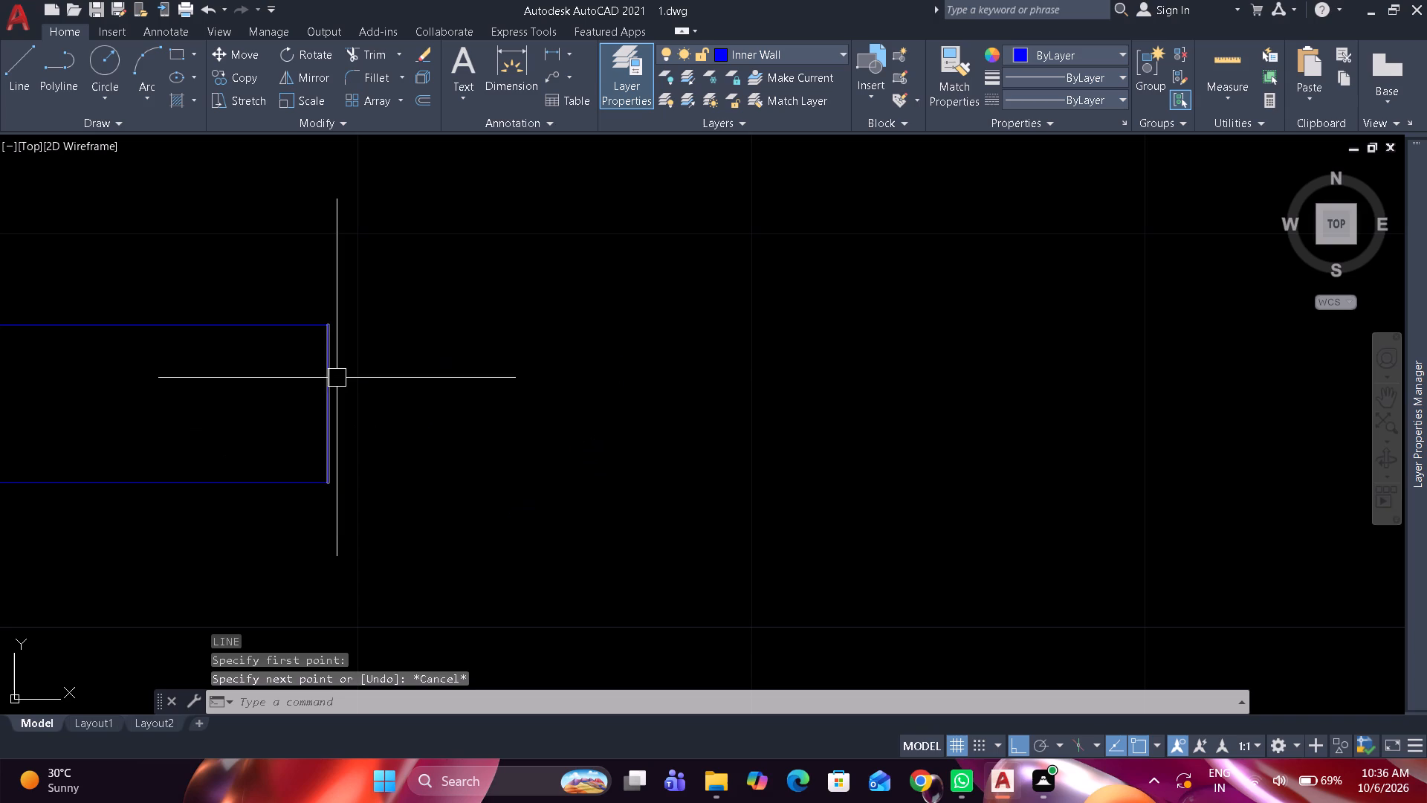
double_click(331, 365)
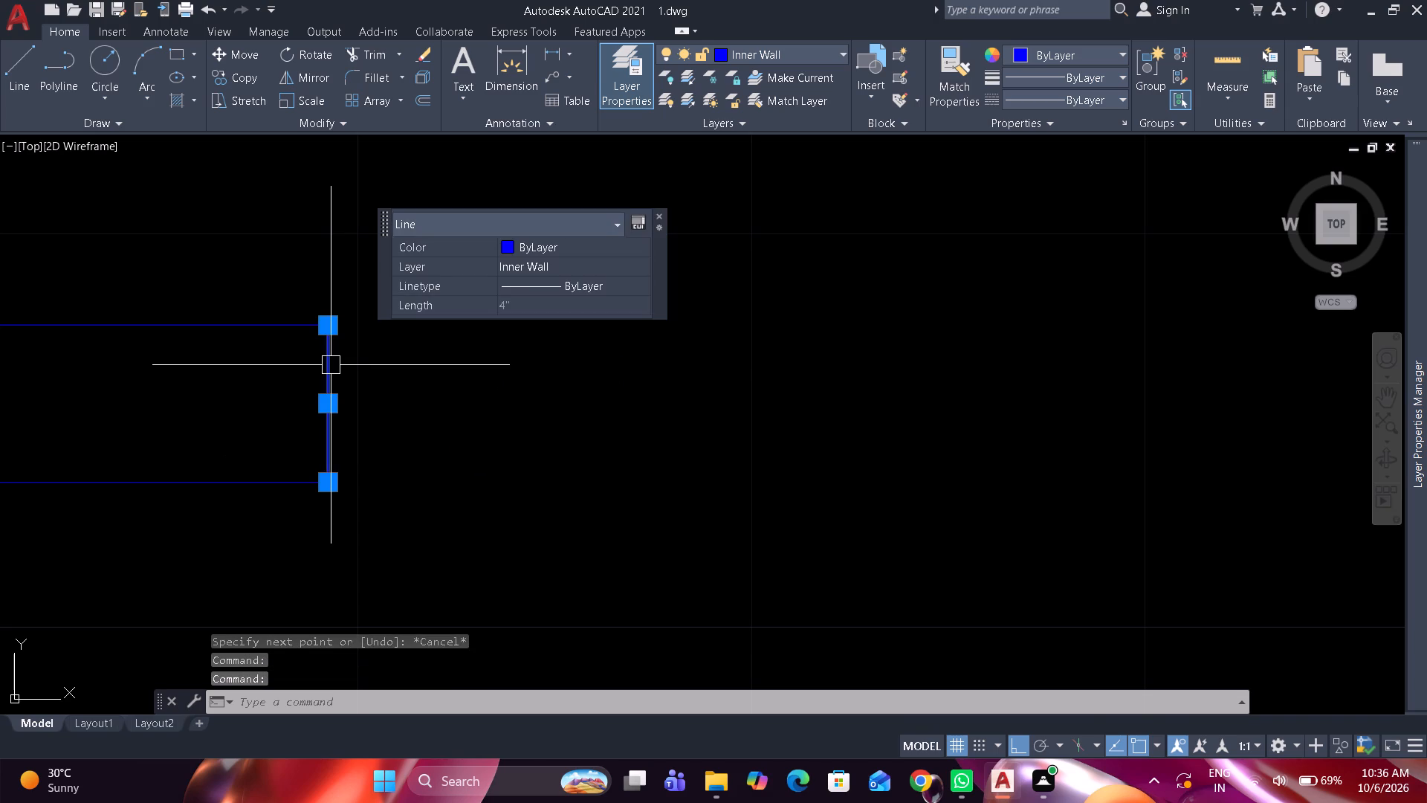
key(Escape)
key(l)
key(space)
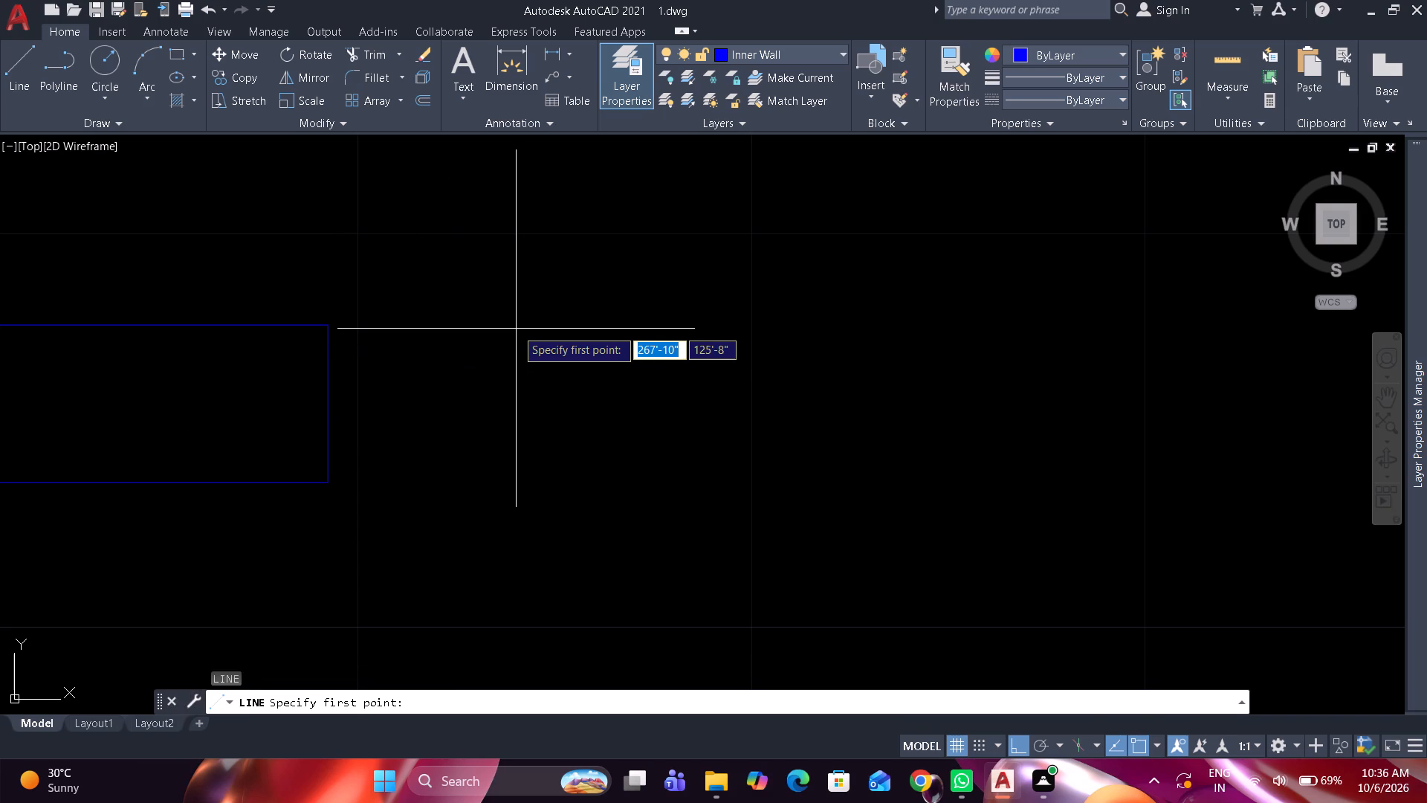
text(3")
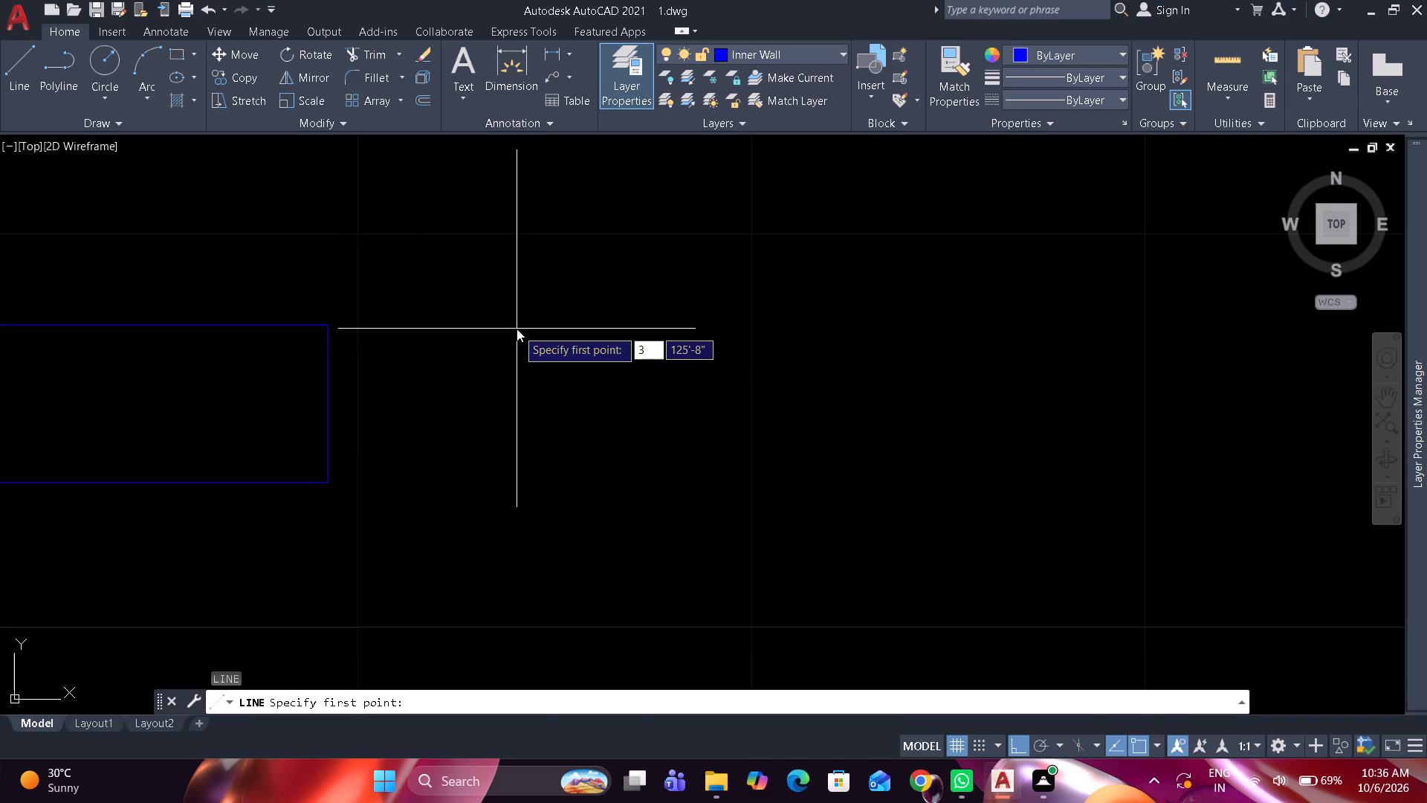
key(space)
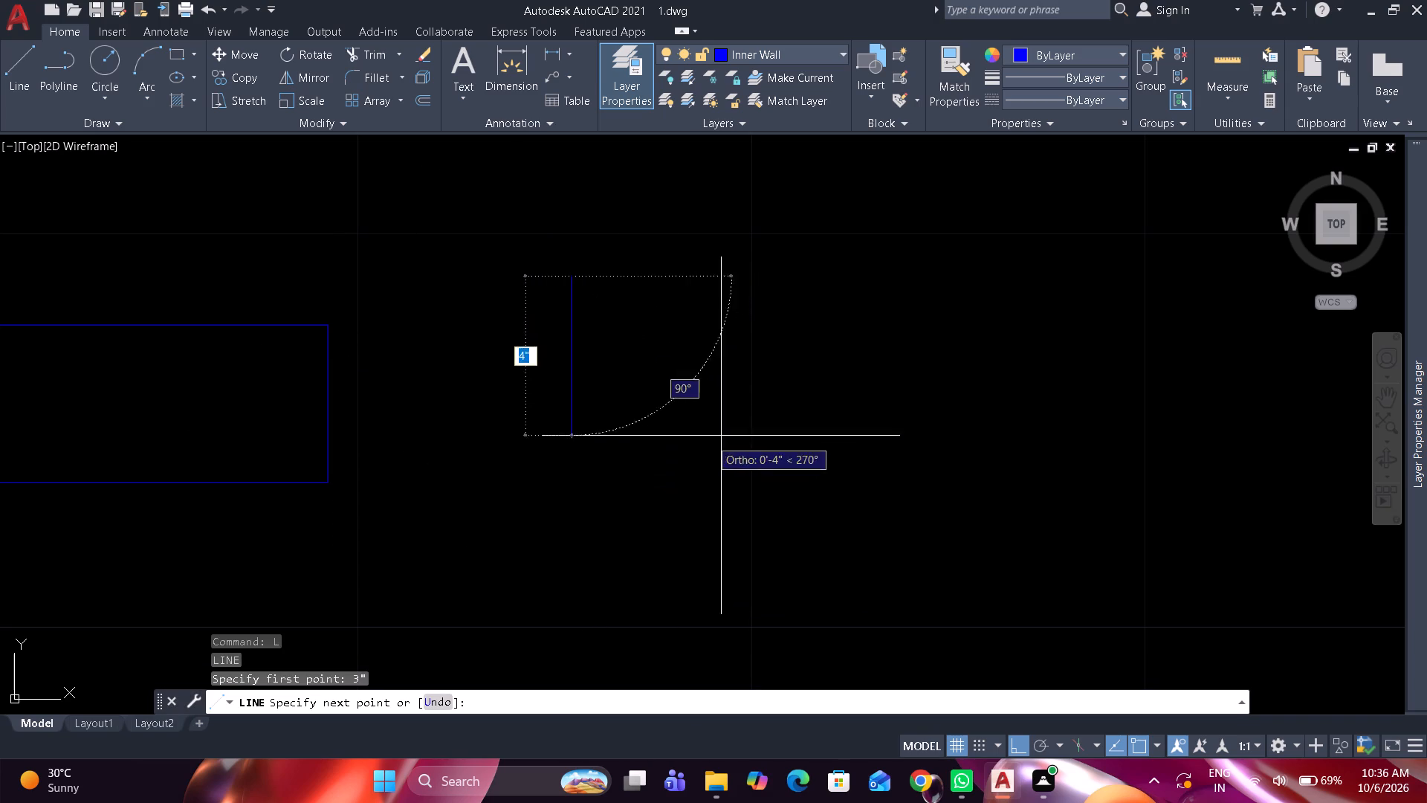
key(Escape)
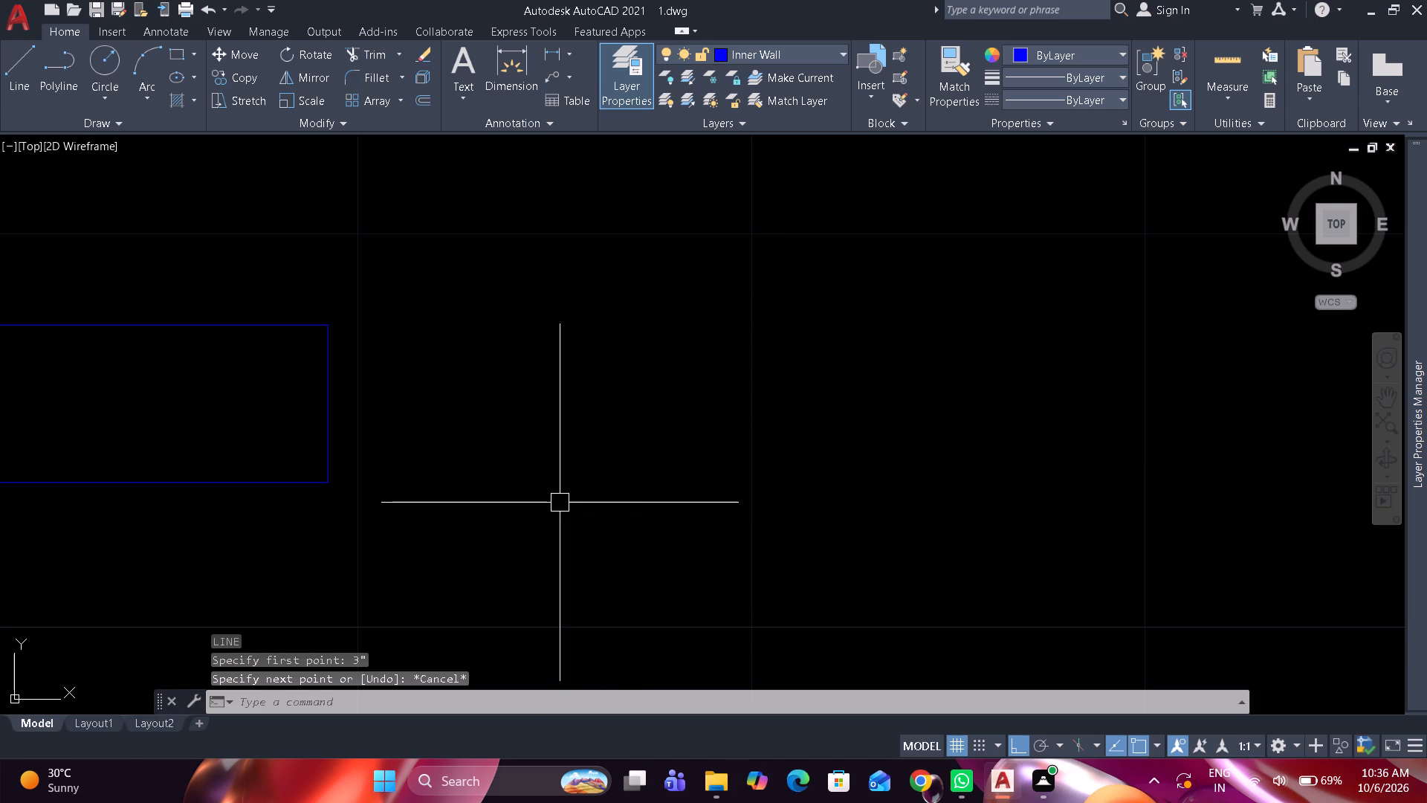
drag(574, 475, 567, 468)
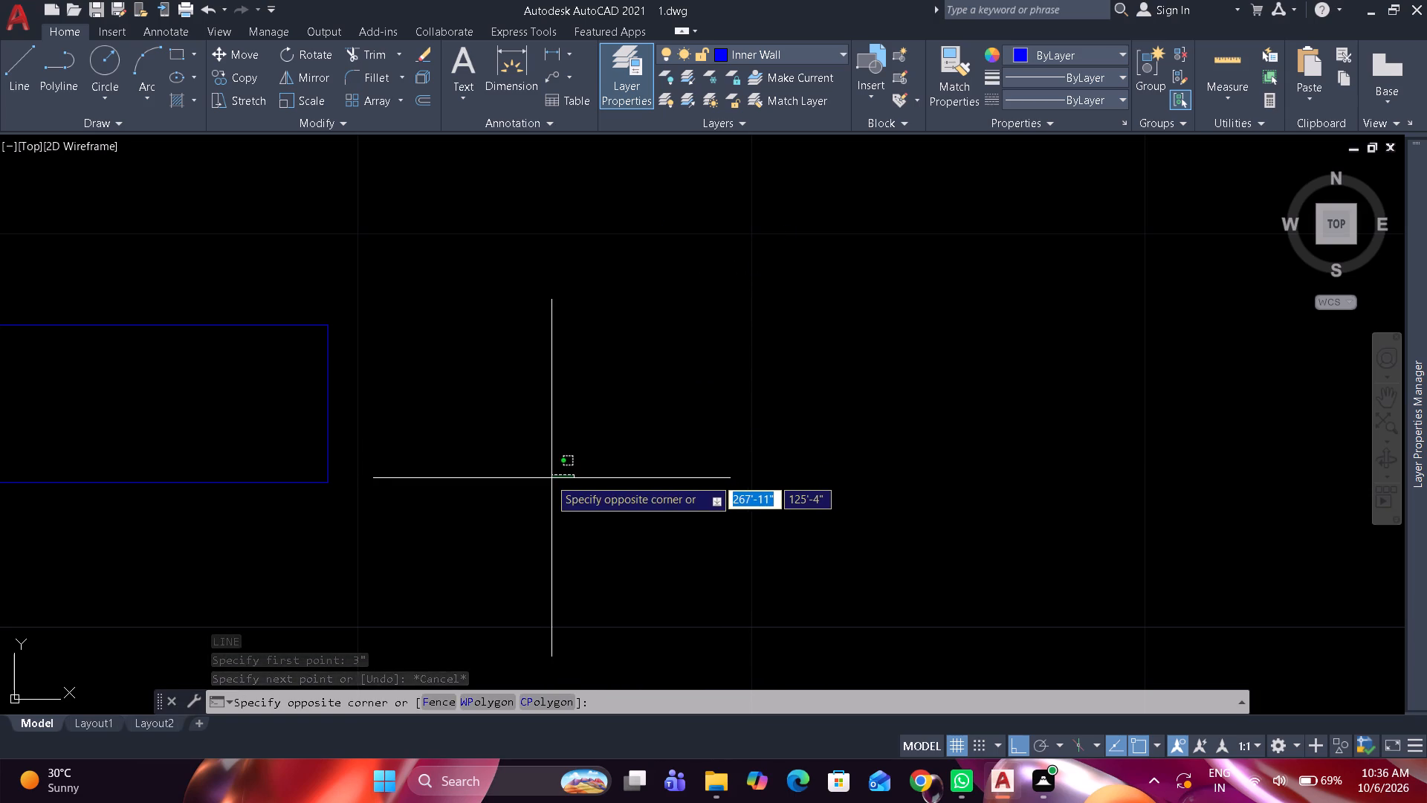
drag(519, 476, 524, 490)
Draw a closed L-shaped door frame profile beside the opening: 3" left side, 1.5" base, 1.5" right side, stepping in to the base's midpoint.
key(l)
key(space)
click(620, 365)
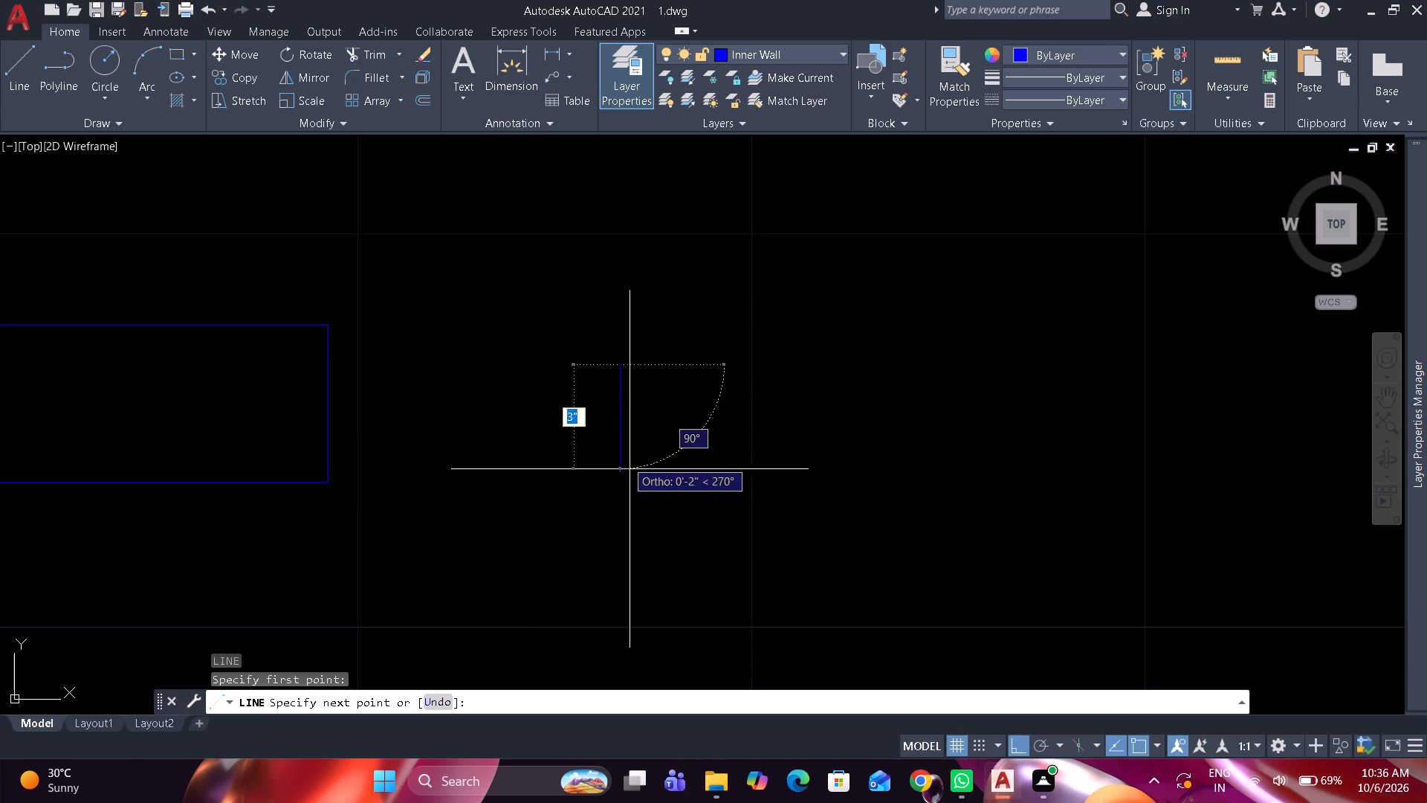
text(3")
key(space)
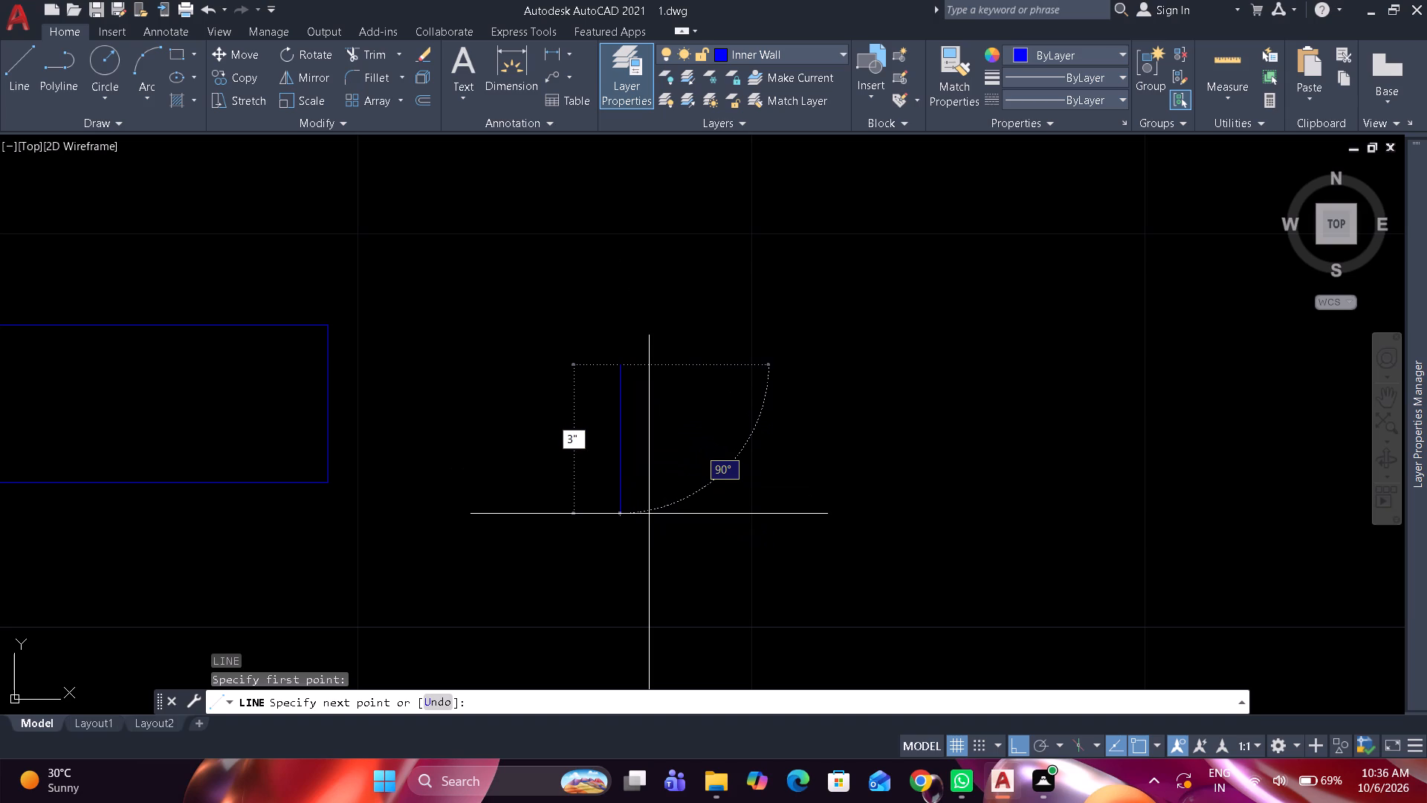
scroll(701, 504, up, 1)
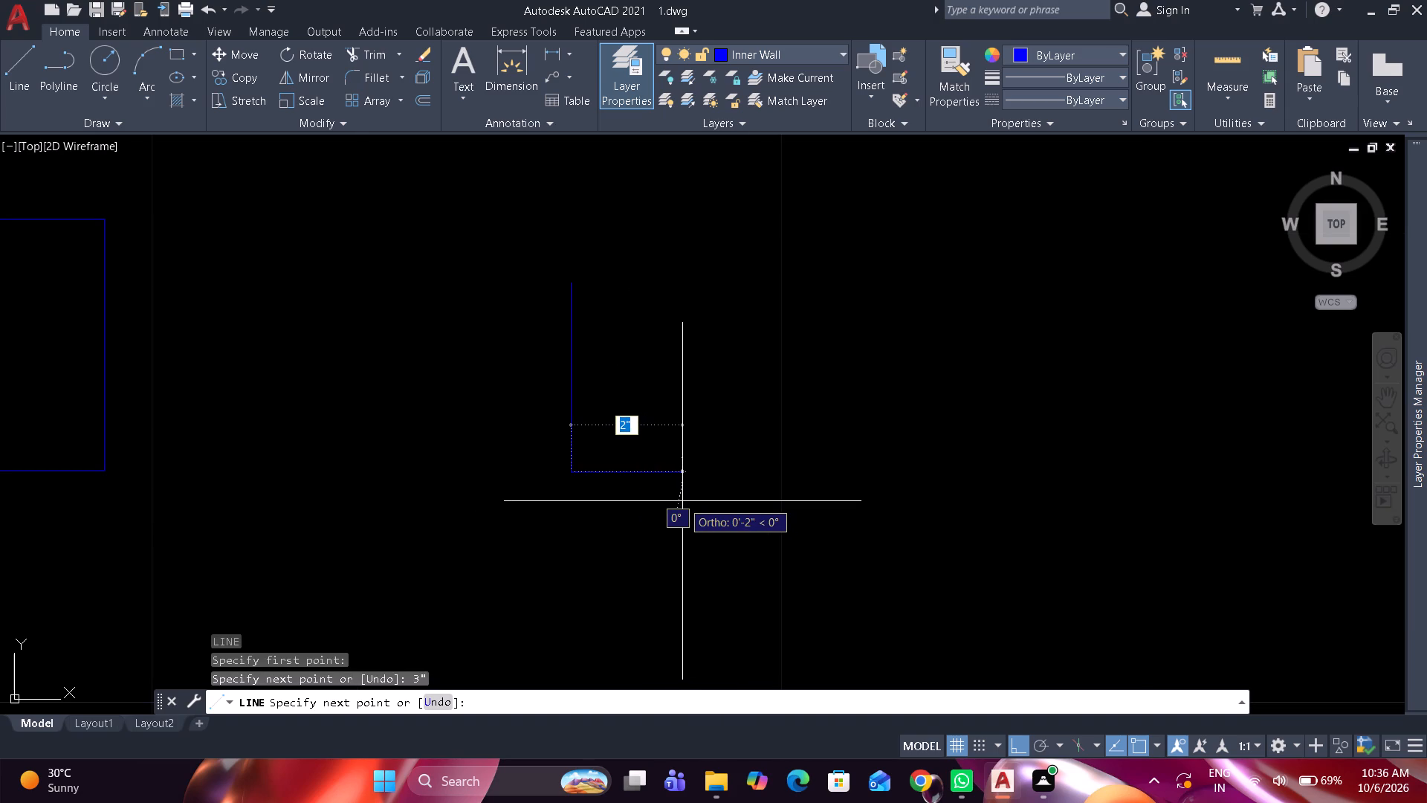
key(1)
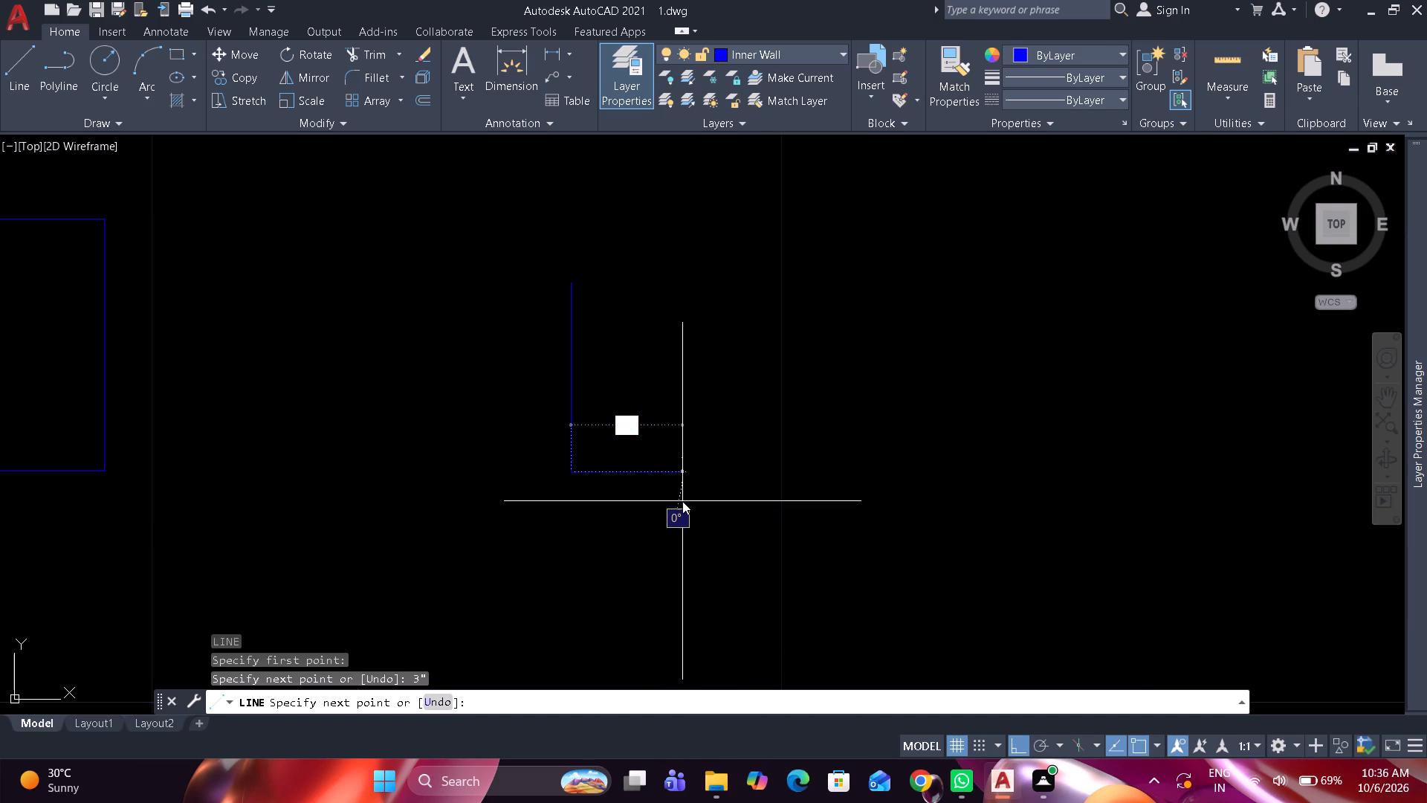
text(.5")
key(space)
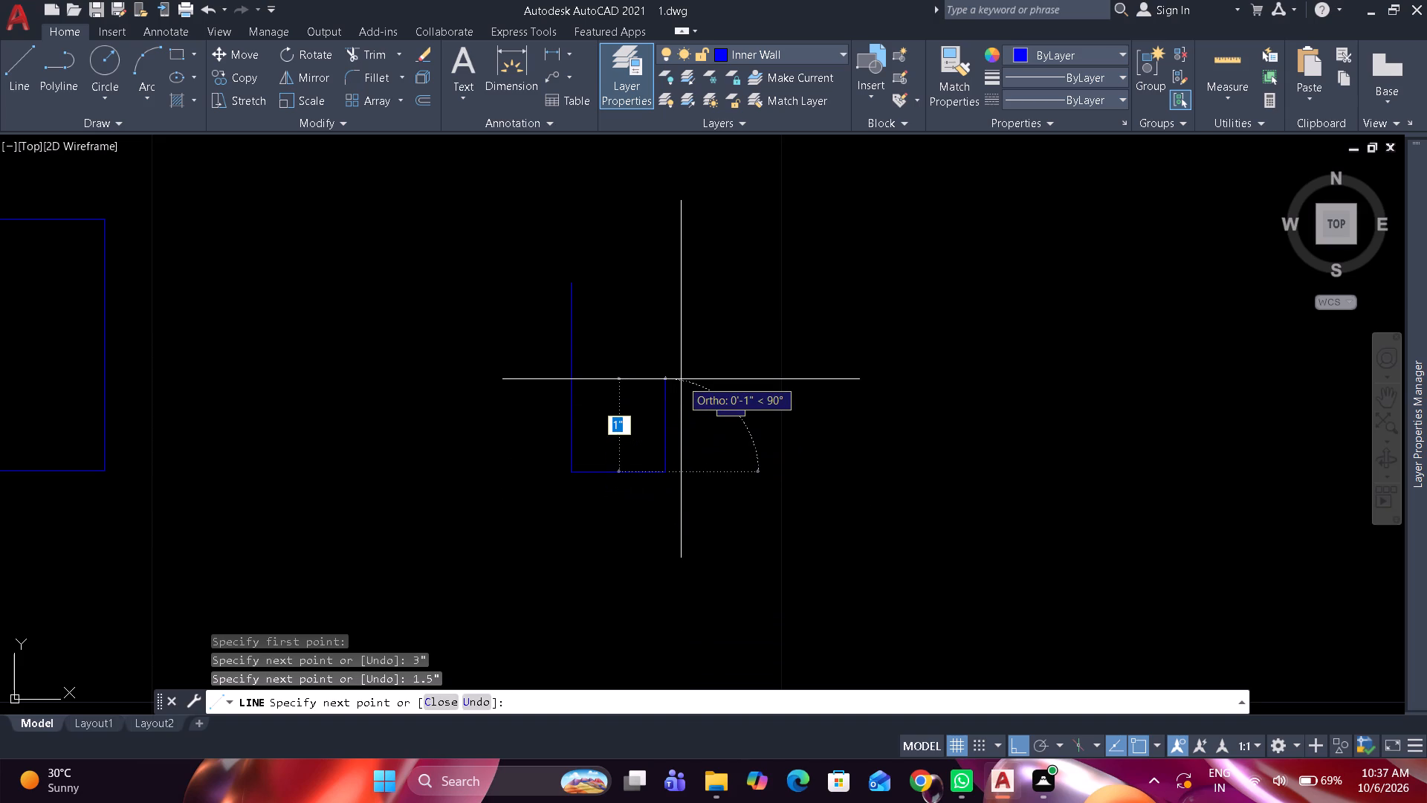
key(1)
text(.5)
text(")
key(space)
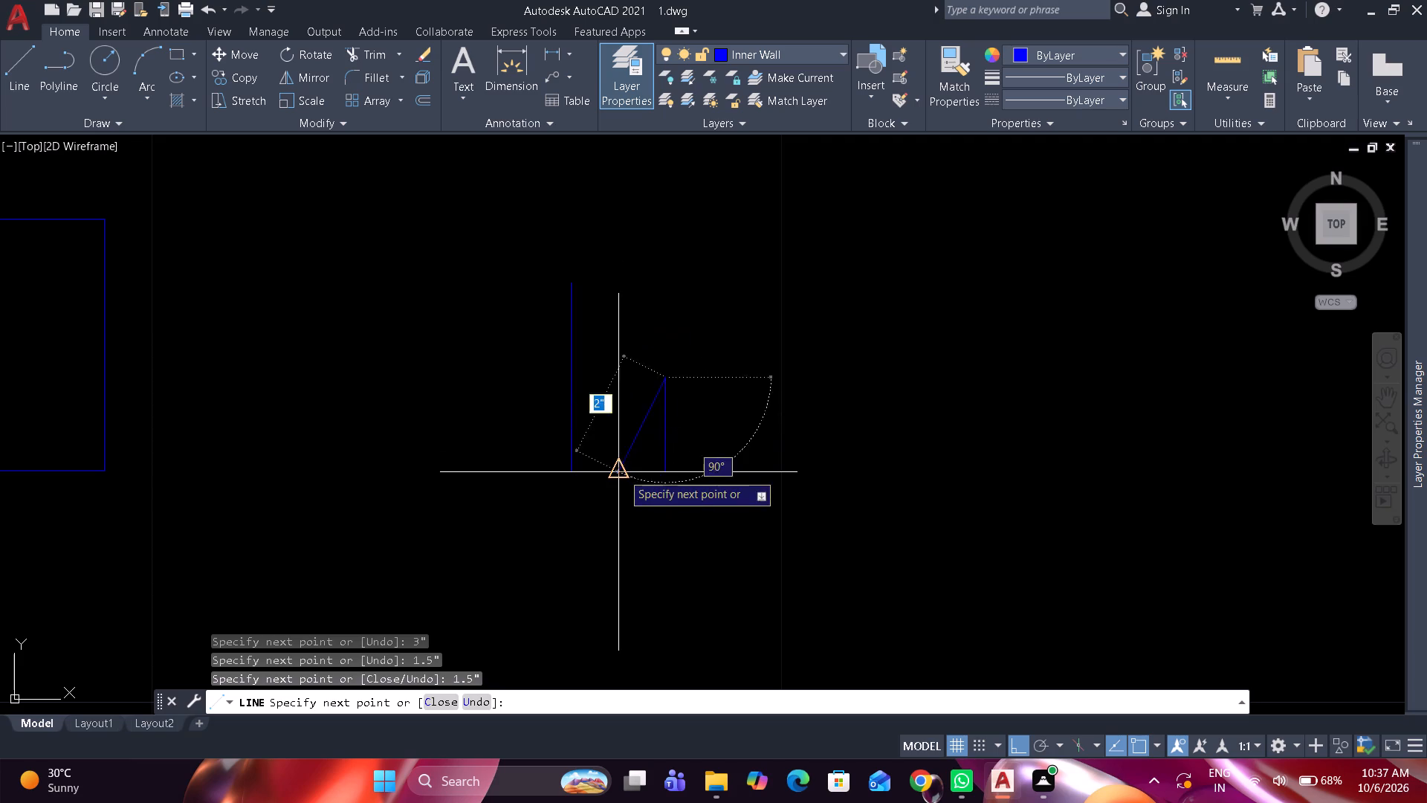
click(621, 412)
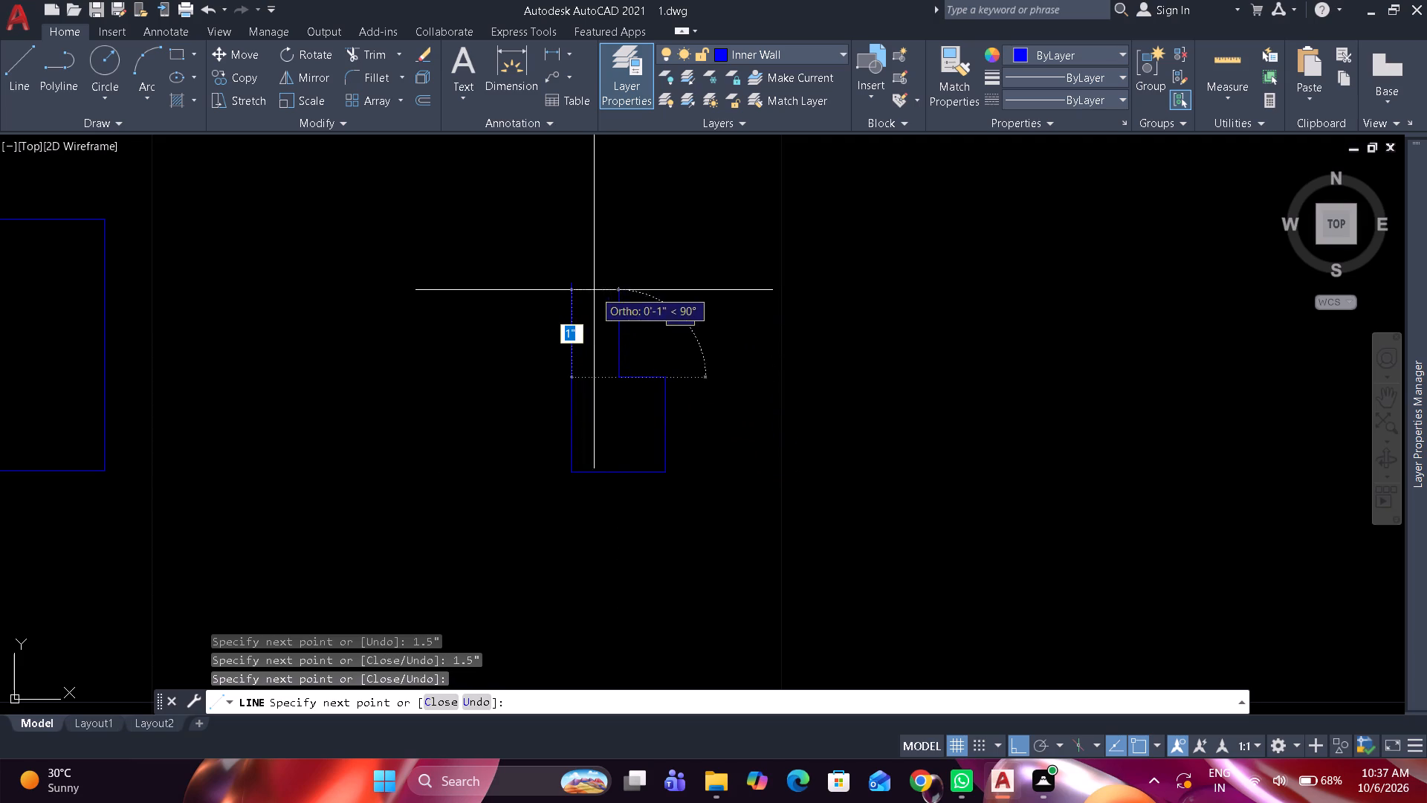
click(592, 288)
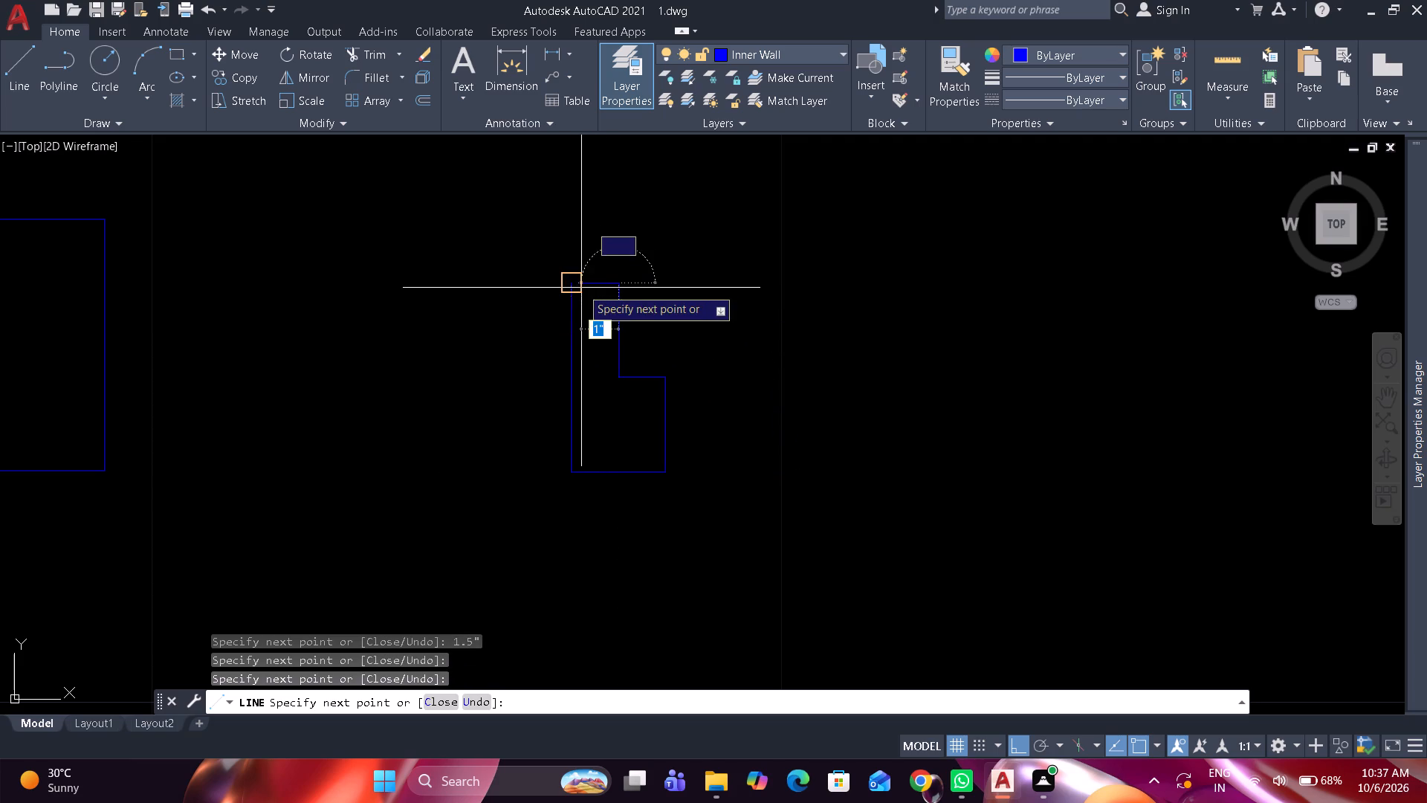
click(574, 288)
key(space)
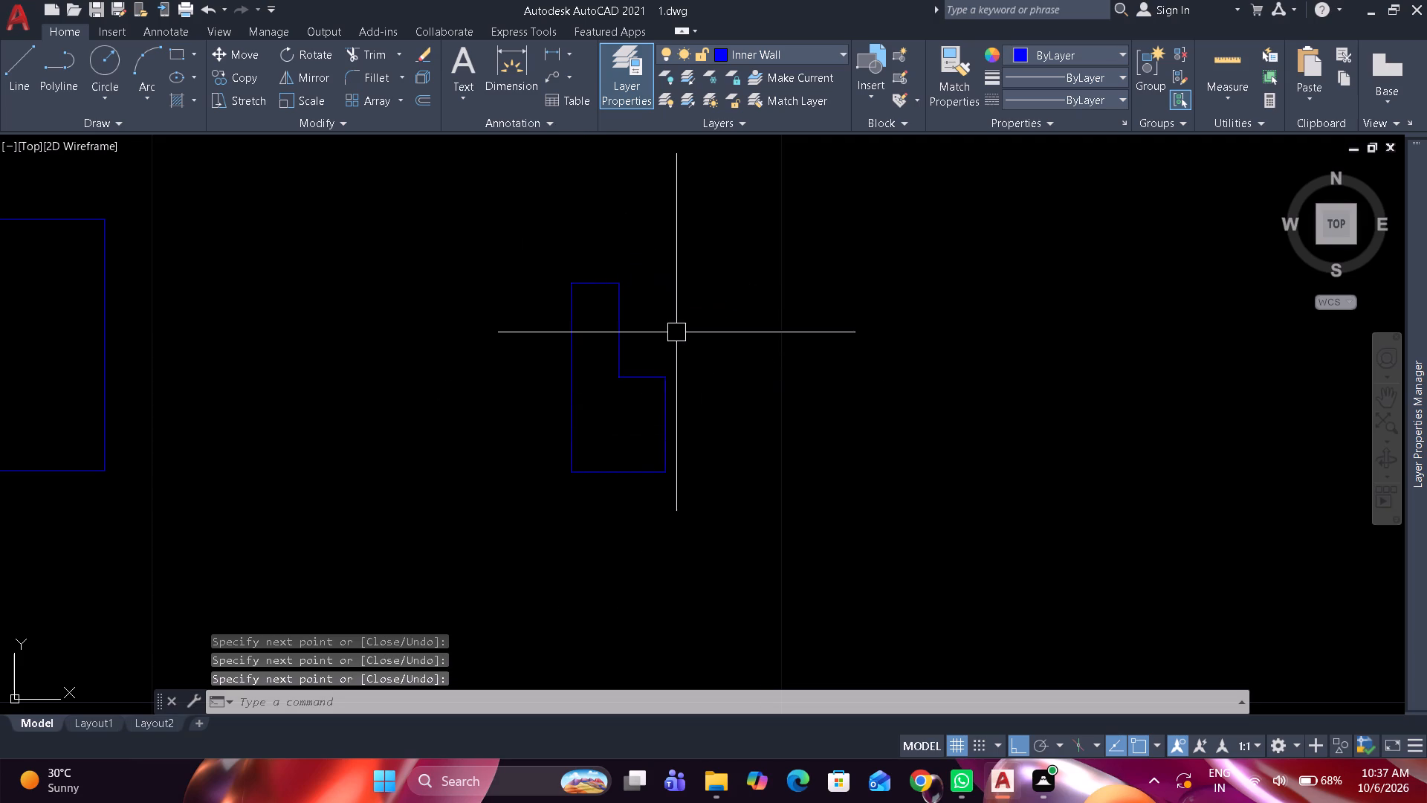
Join the six lines of the L-shaped door frame profile into one polyline.
drag(469, 191, 549, 317)
click(751, 547)
text(j)
key(space)
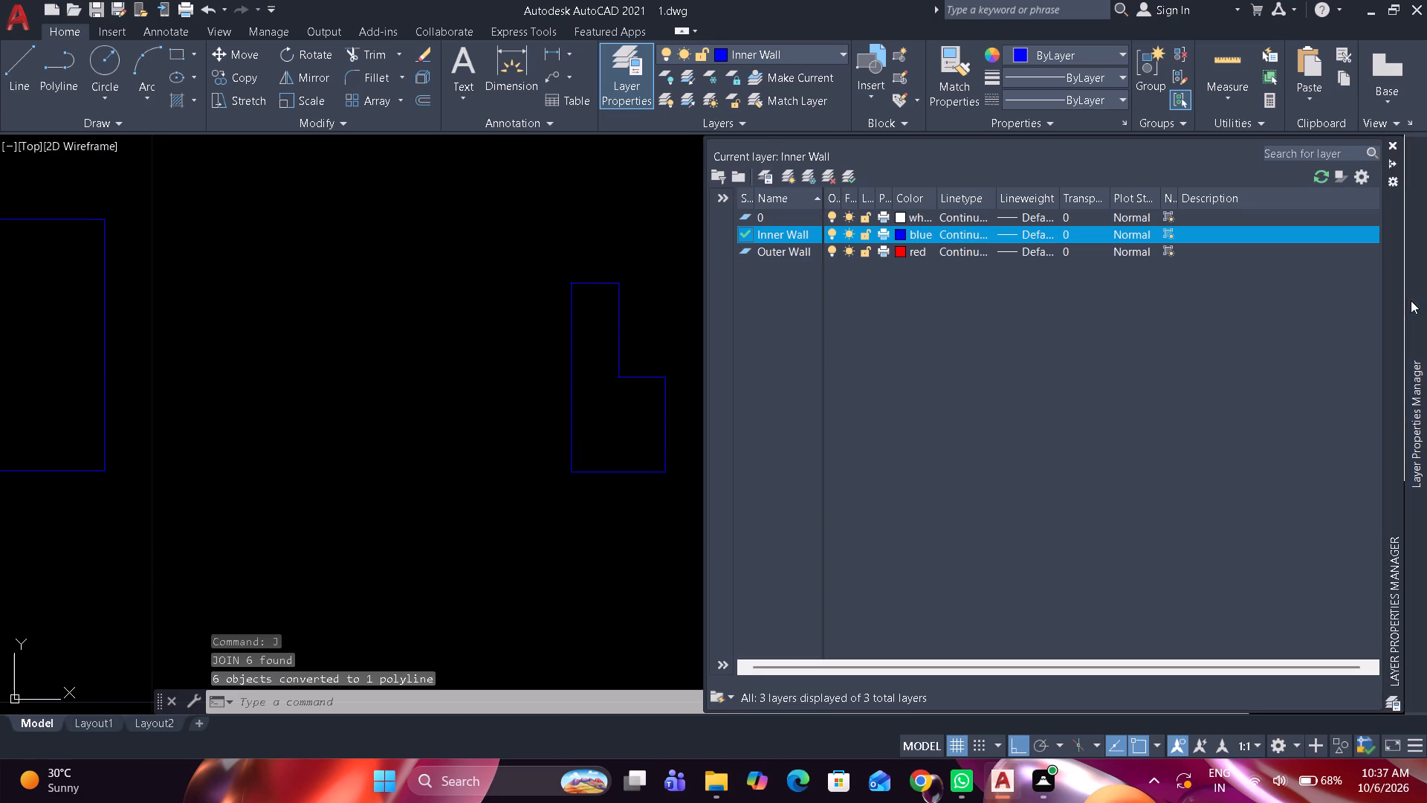
Create a new layer named Doores and set its colour to magenta.
click(786, 176)
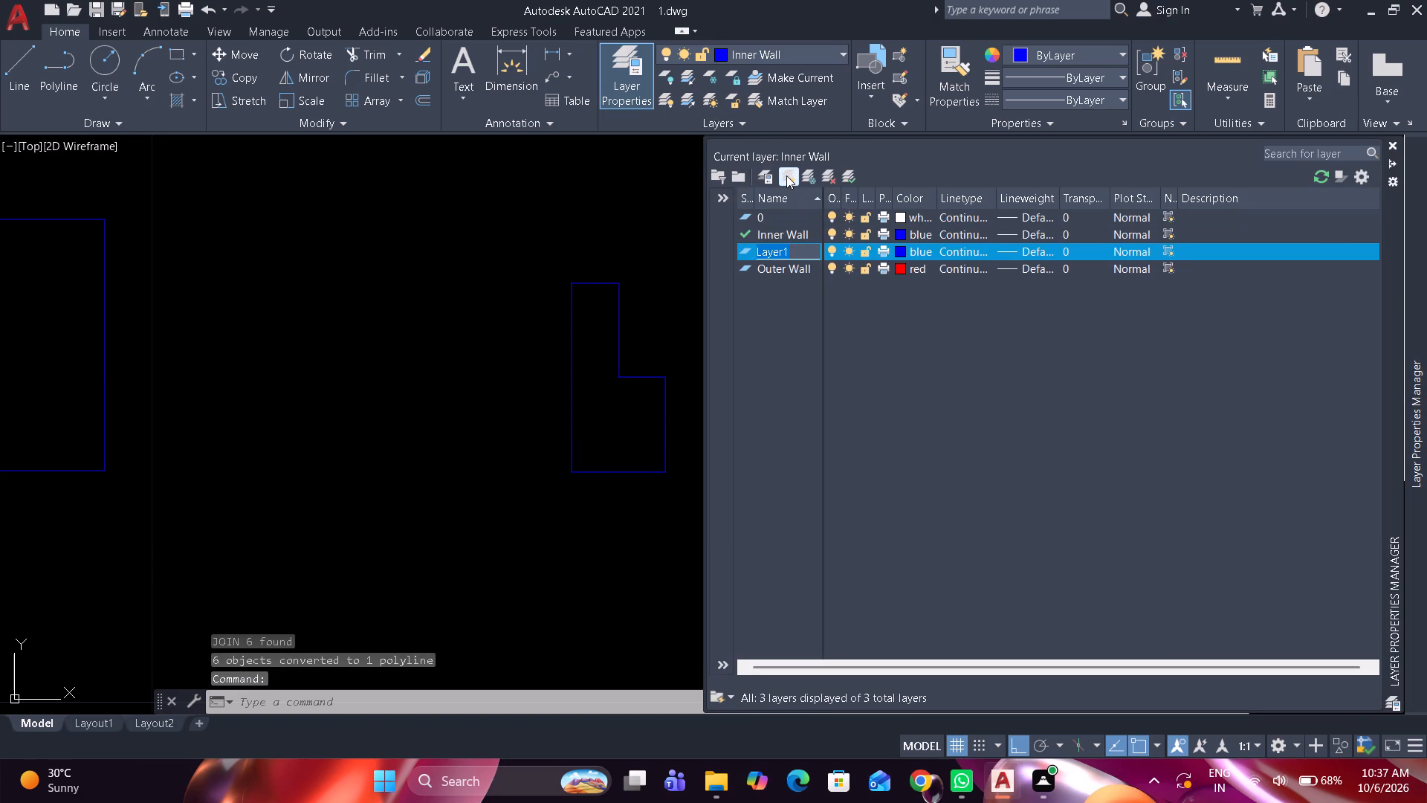
text(Doo)
key(r)
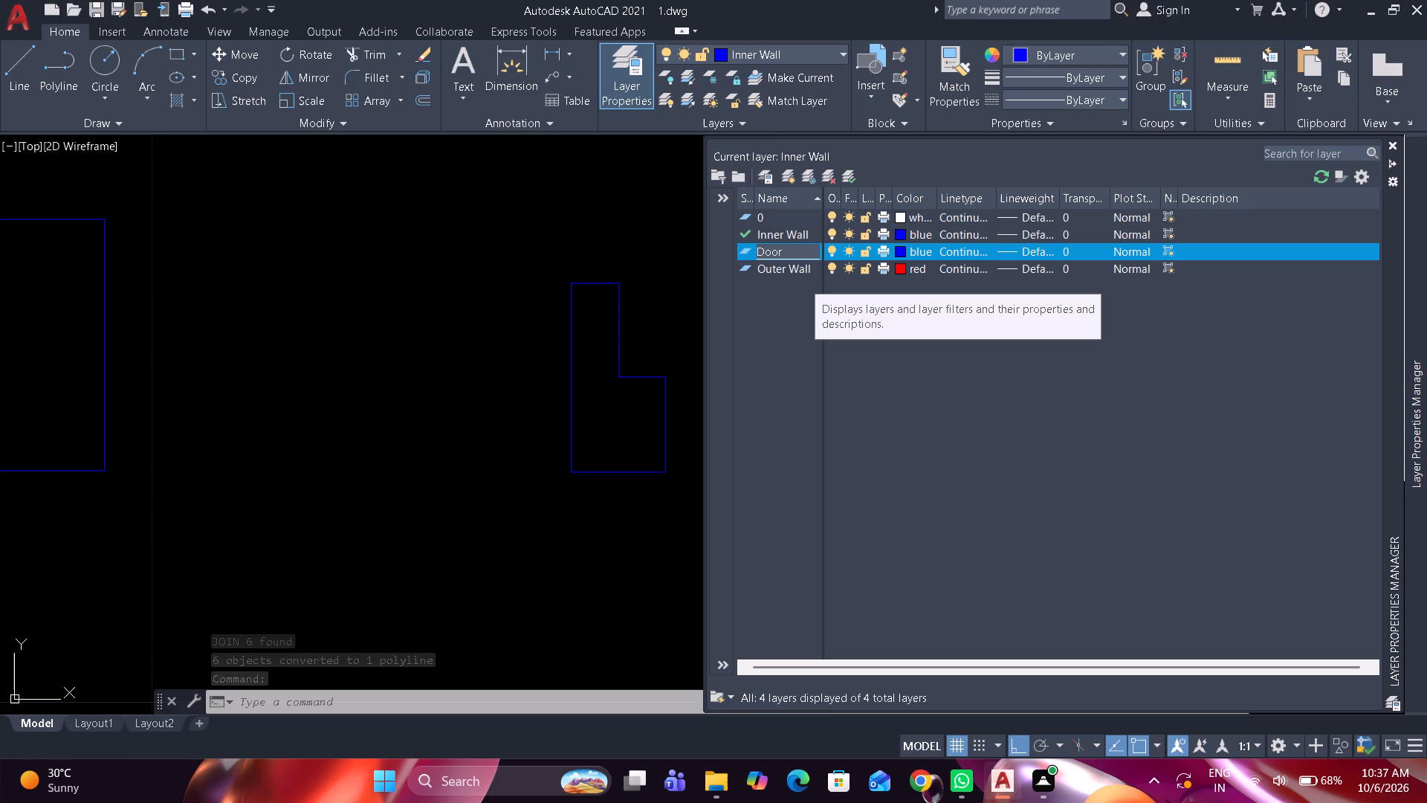
text(es)
click(797, 370)
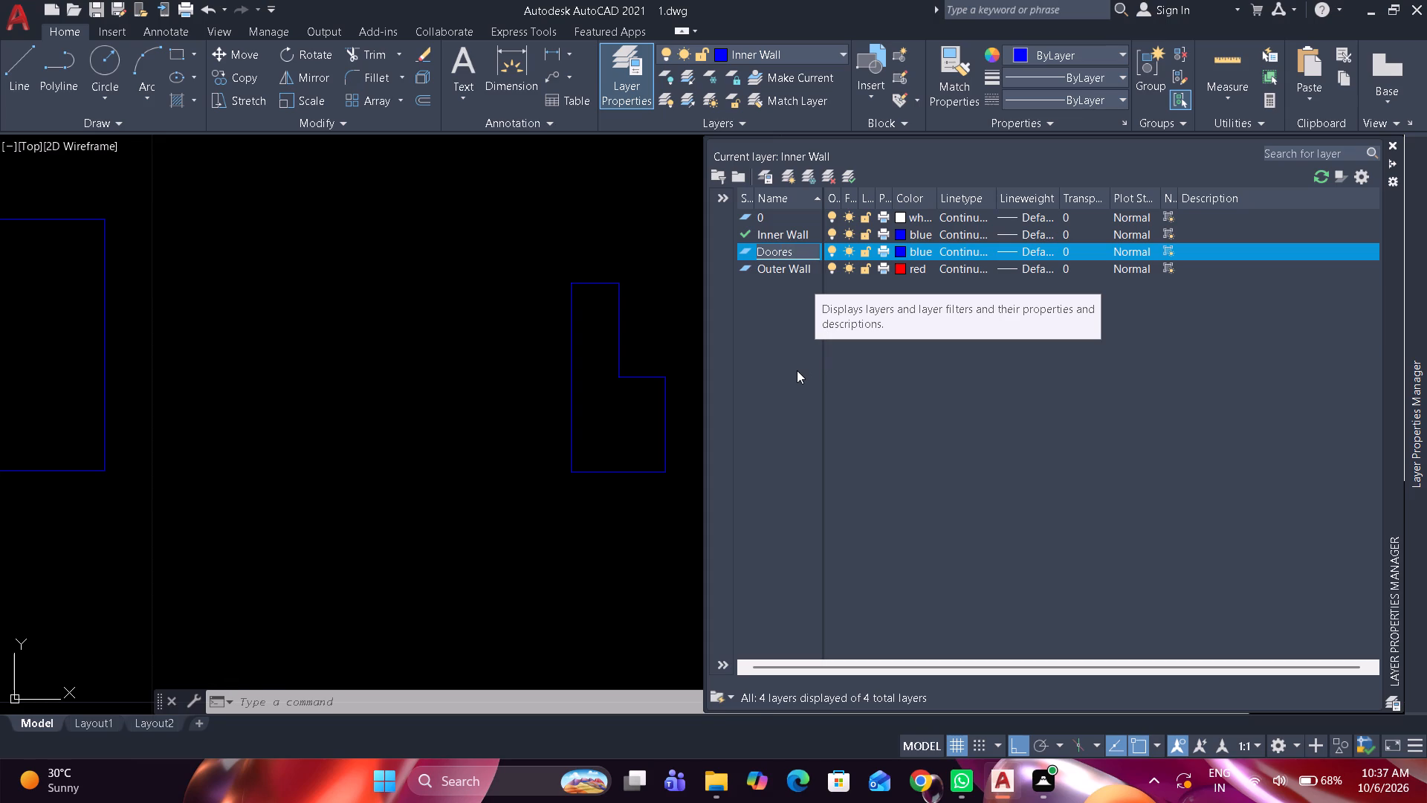
click(898, 252)
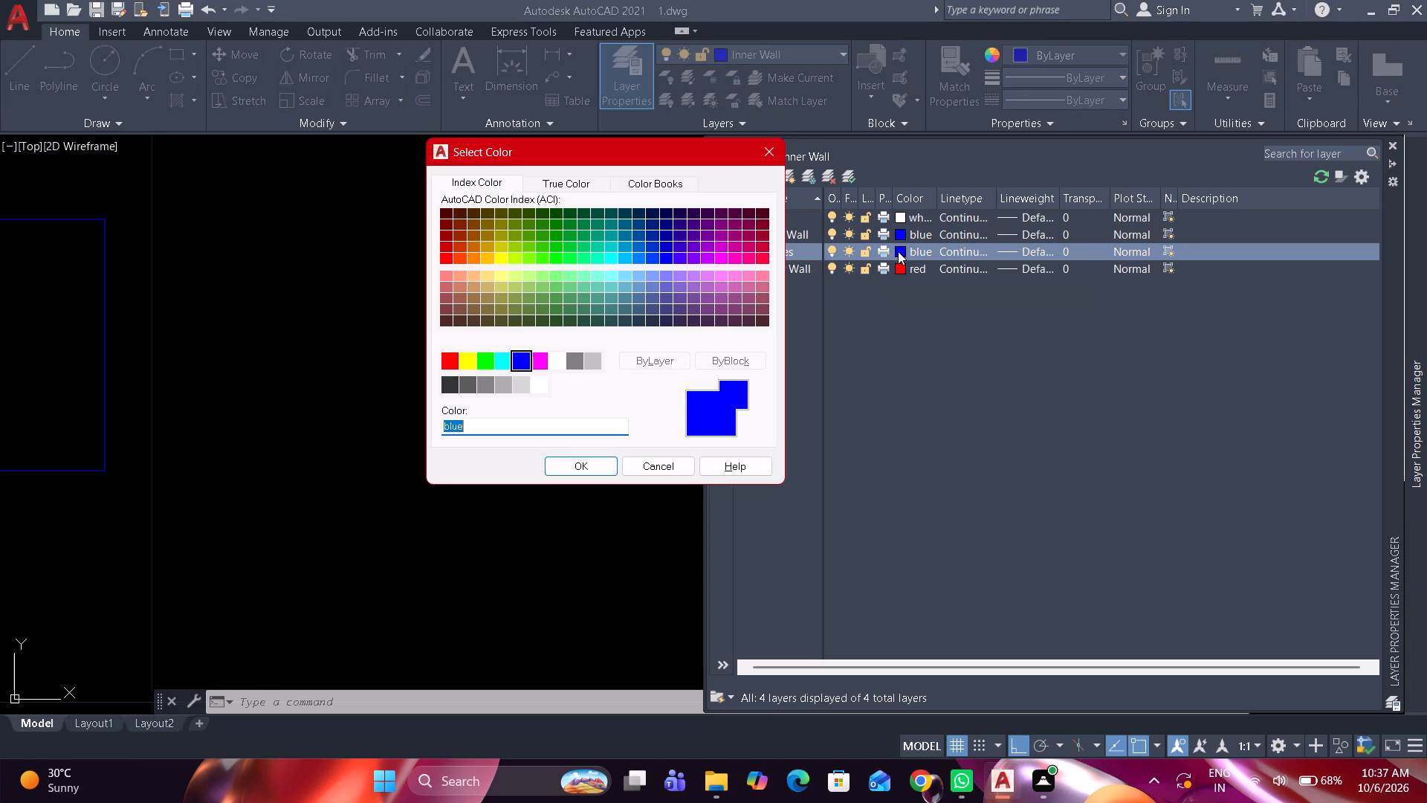
click(542, 357)
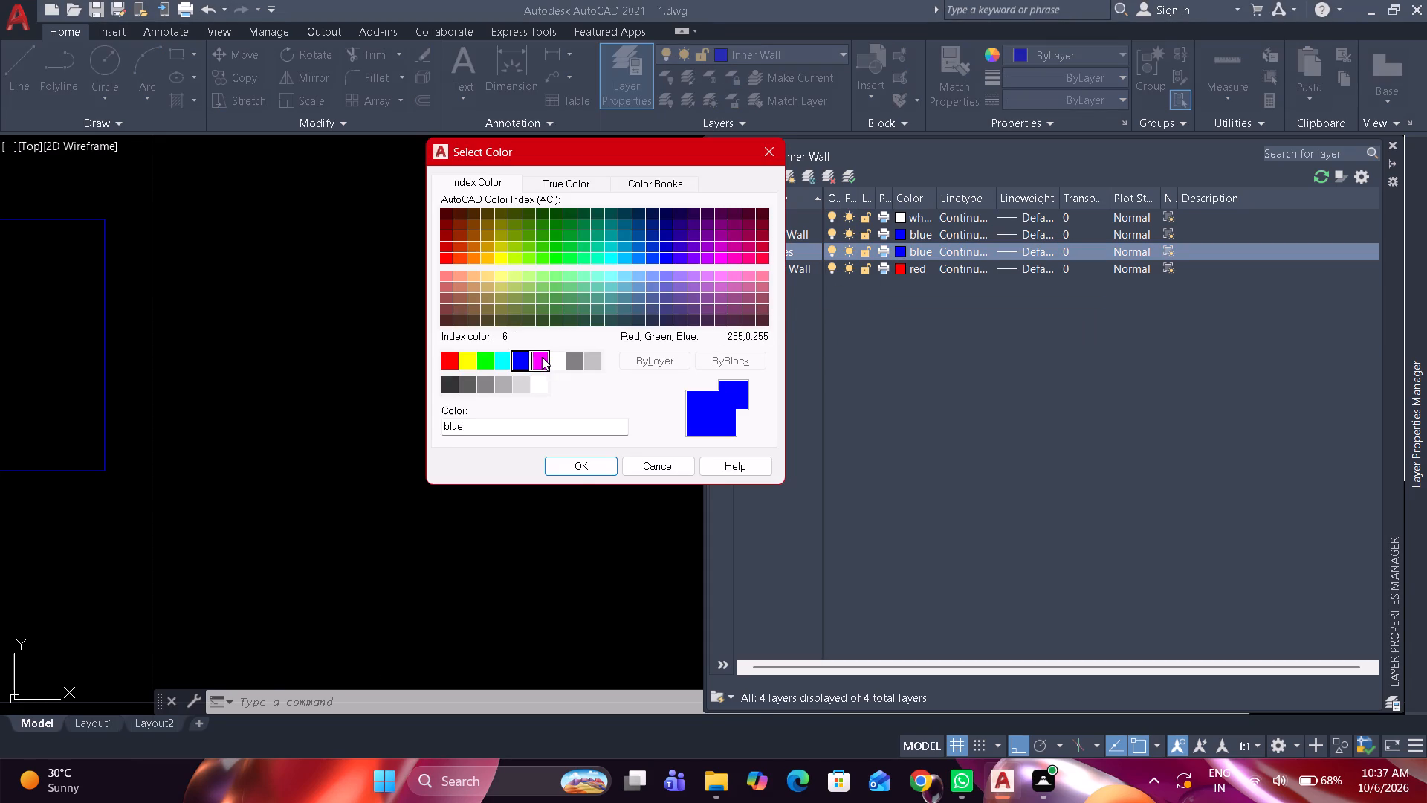
click(575, 470)
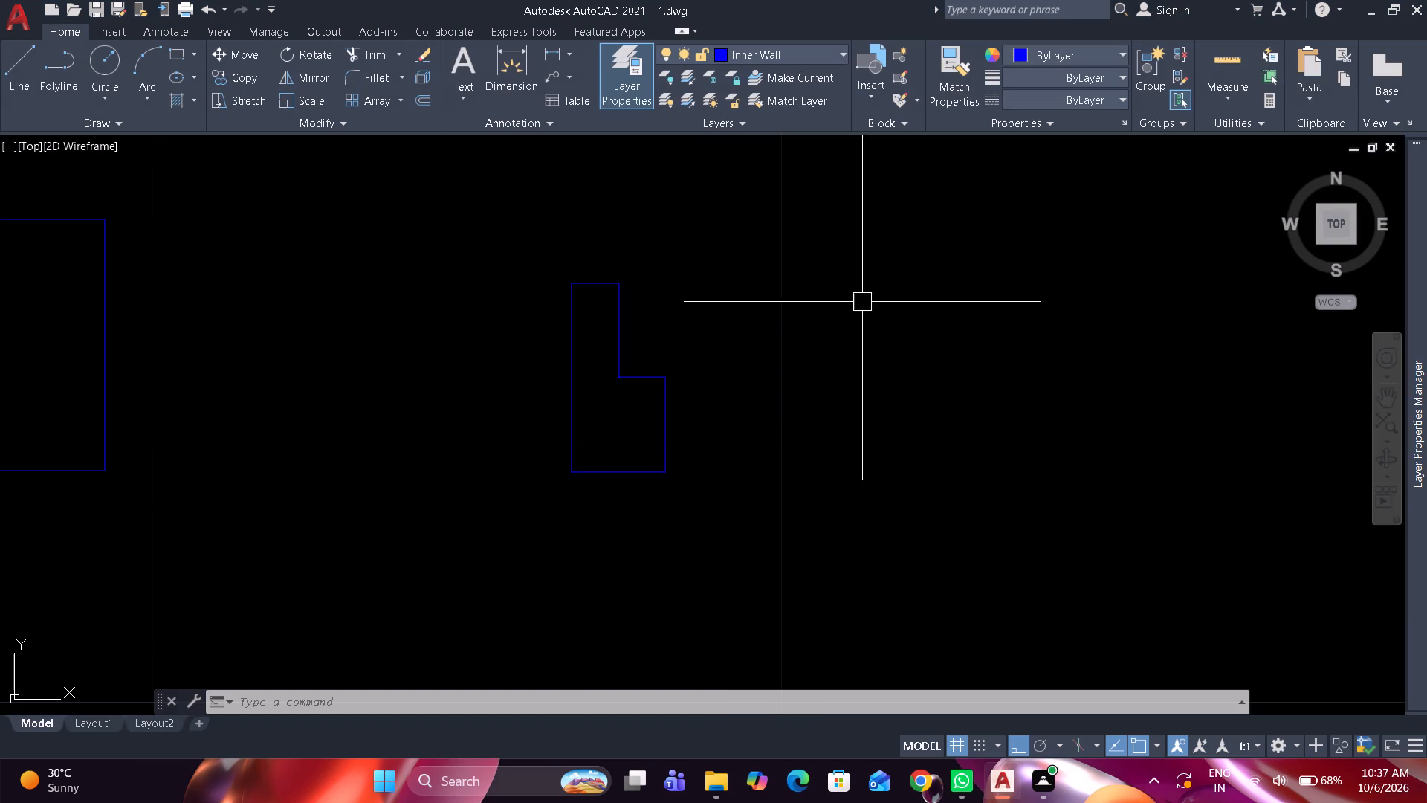
Assign the L-shaped door frame polyline to the Doores layer.
click(628, 315)
click(590, 329)
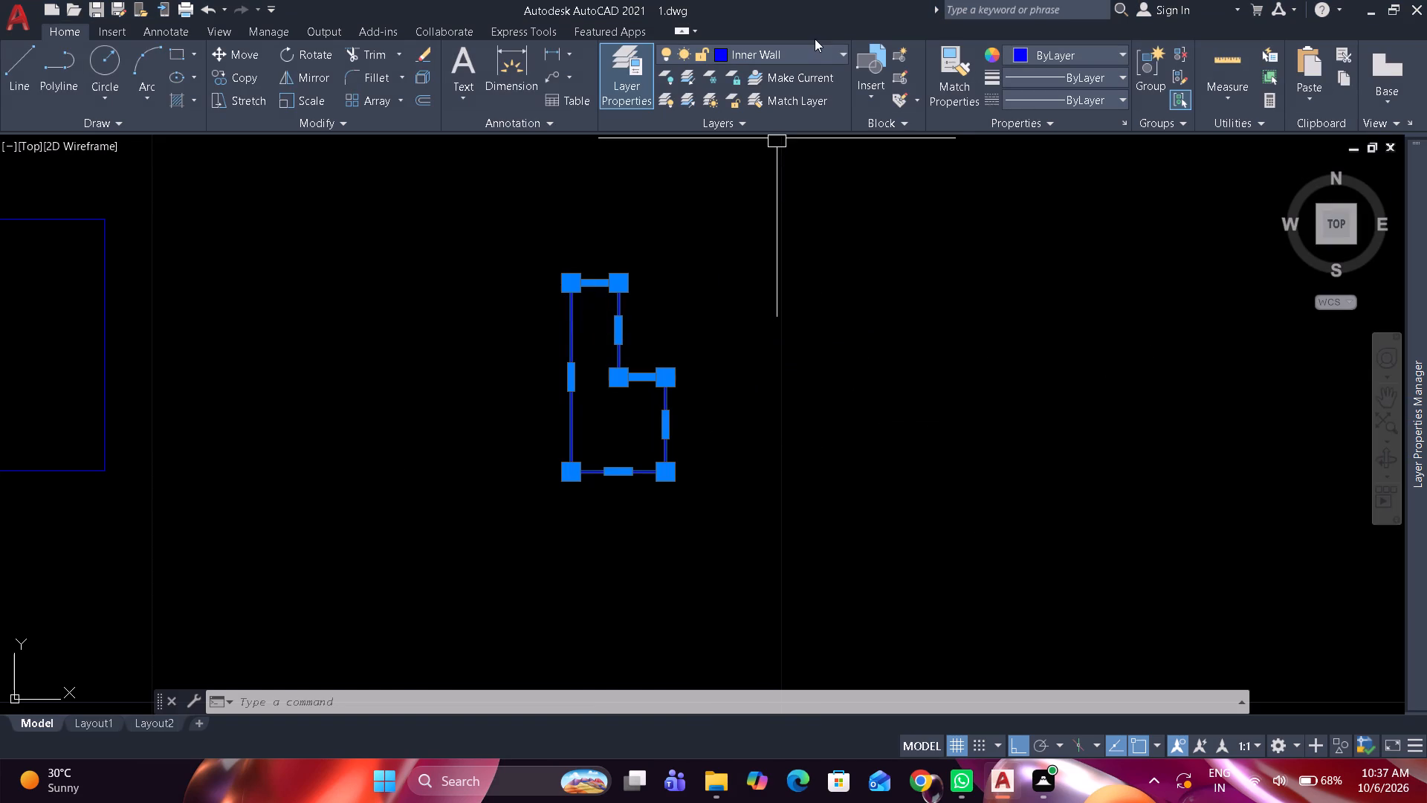
click(806, 56)
click(786, 100)
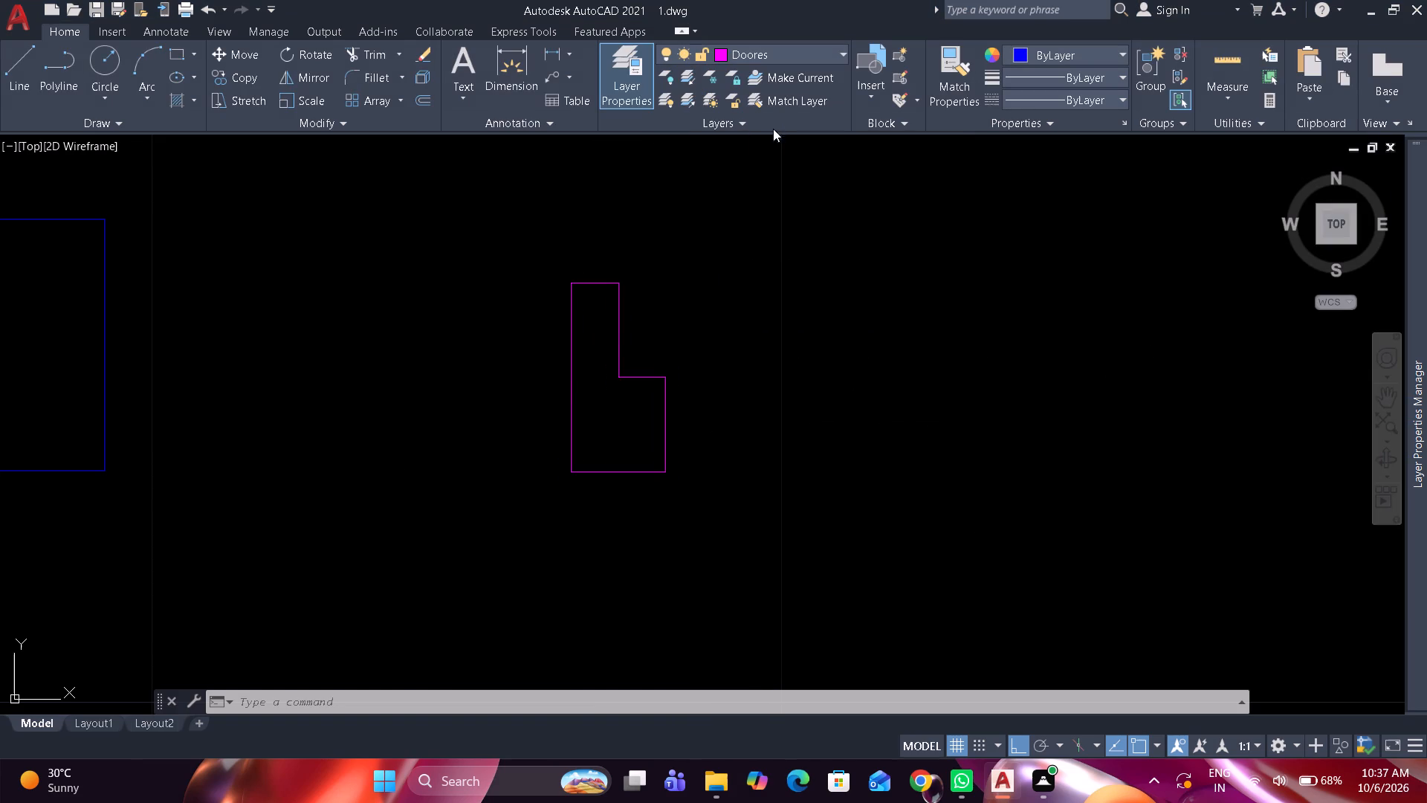
key(Escape)
Move the door frame profile from its left side's midpoint to the midpoint of the wall end at the doorway opening.
click(667, 388)
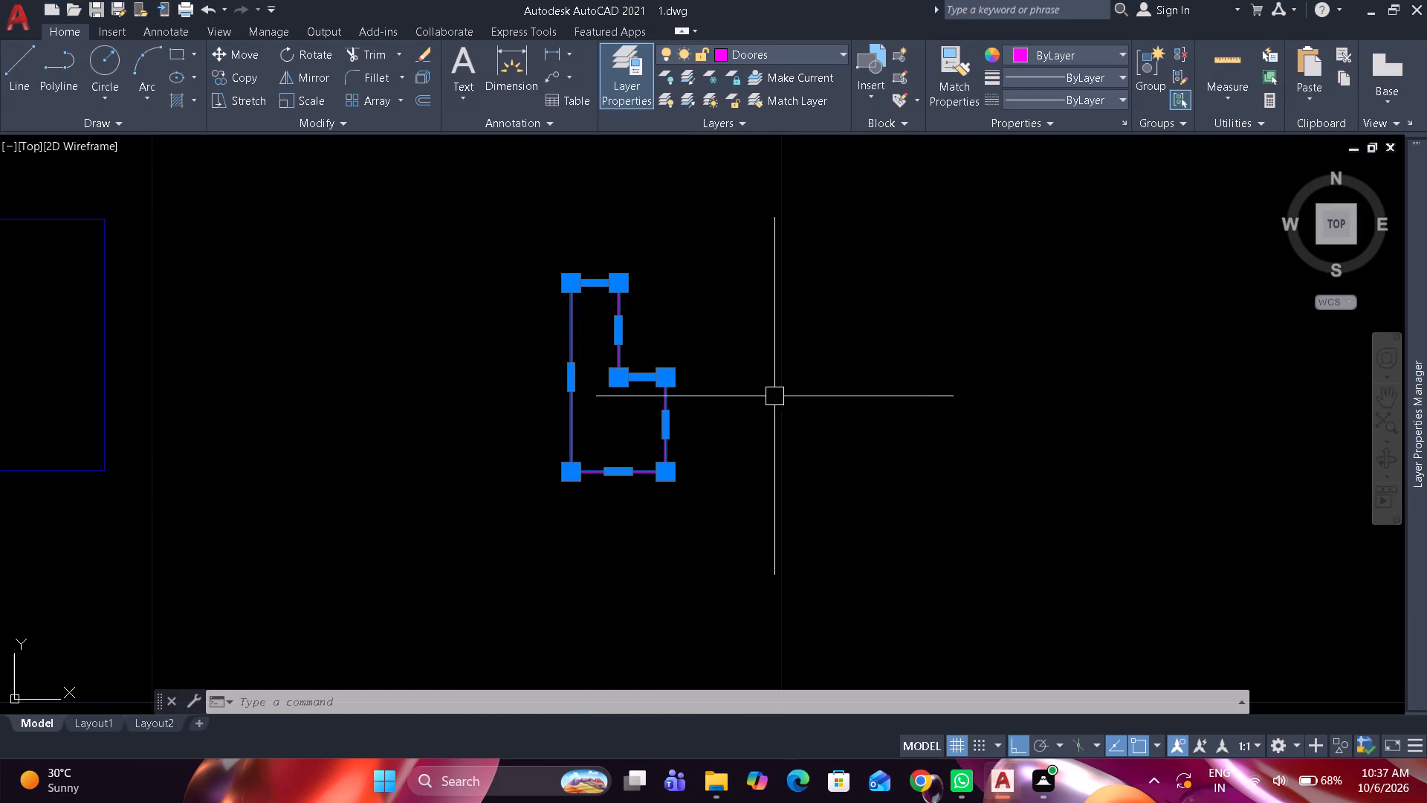
key(m)
key(space)
click(577, 378)
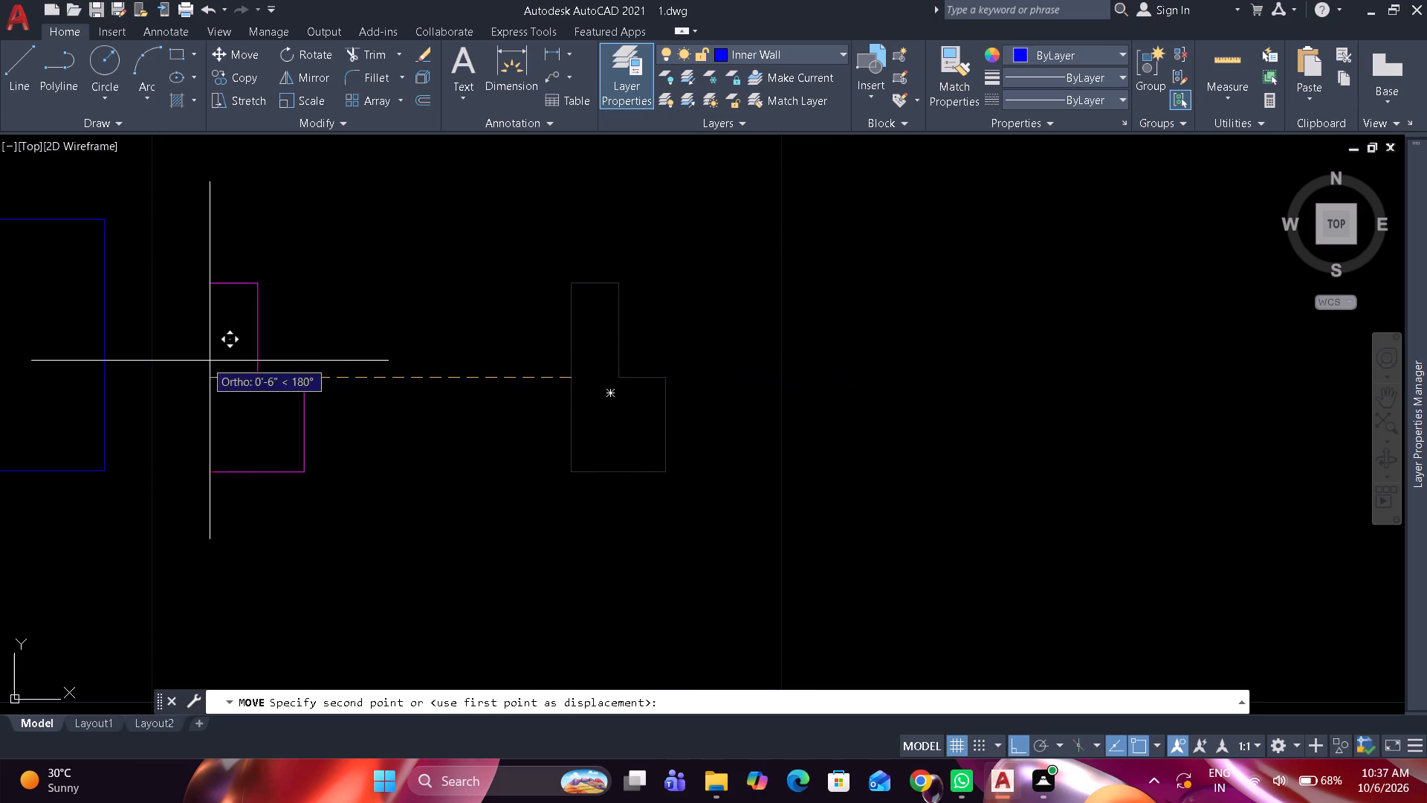
click(109, 348)
scroll(305, 329, down, 2)
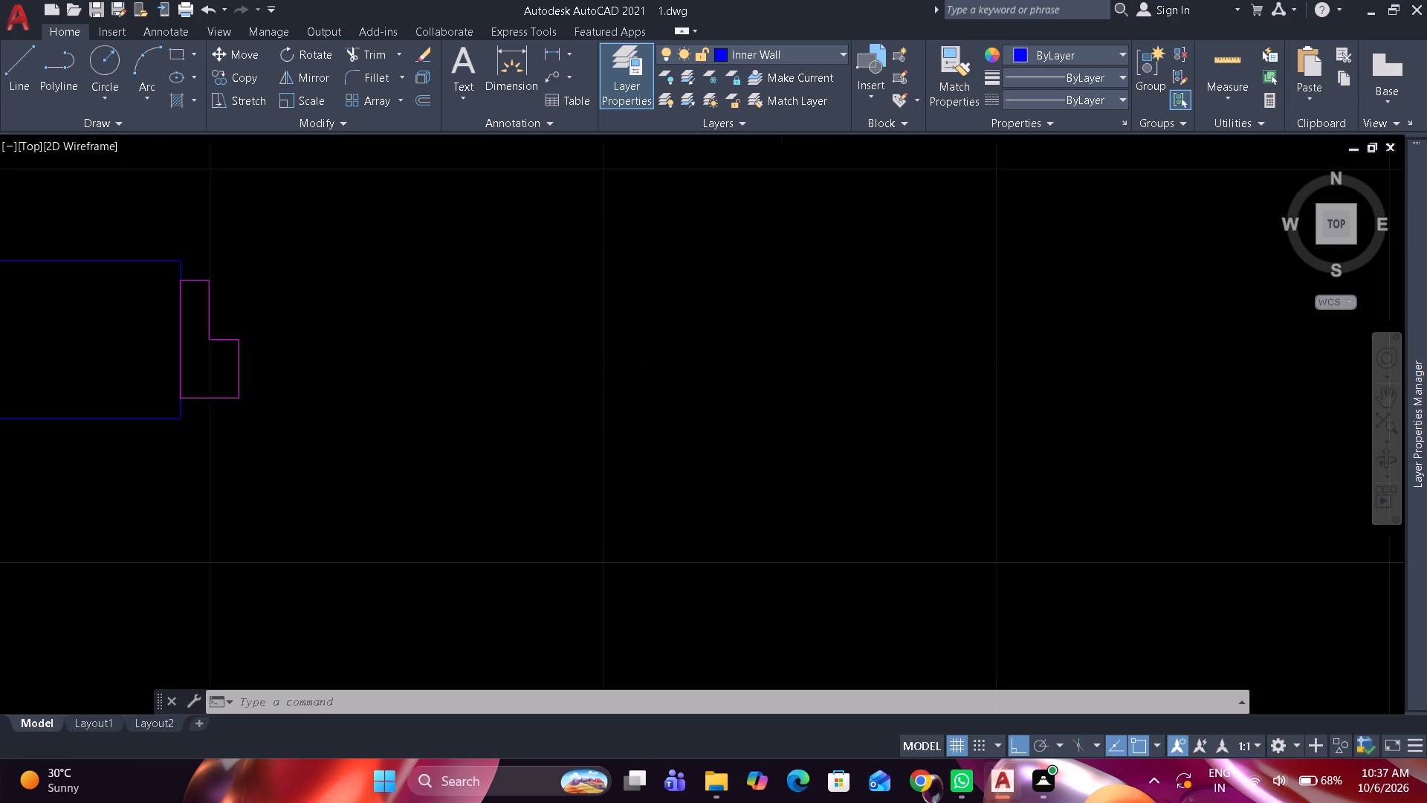
Draw a helper line across the doorway opening from the lower wall-end corner to the partition's lower corner.
scroll(320, 334, down, 2)
key(l)
key(space)
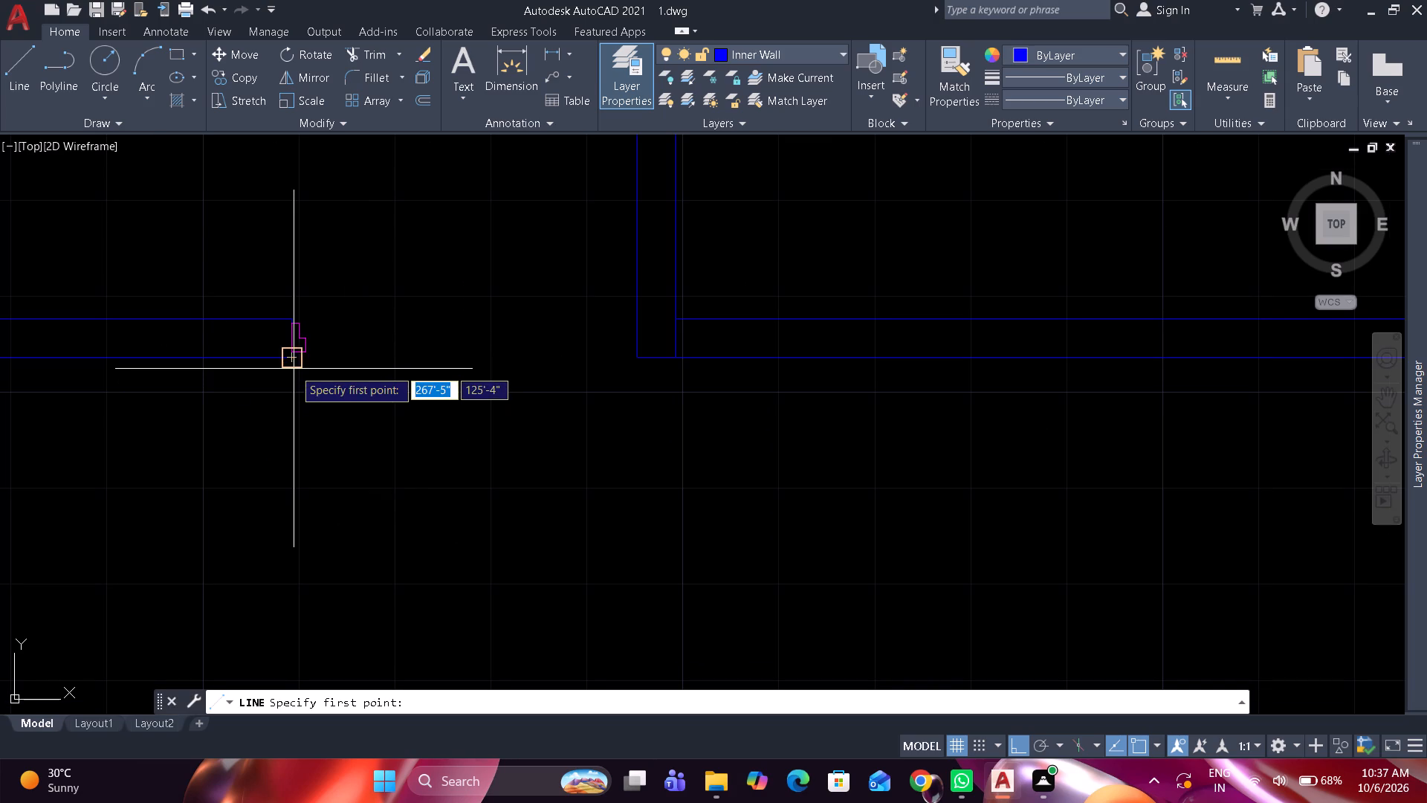
click(294, 369)
click(637, 357)
key(space)
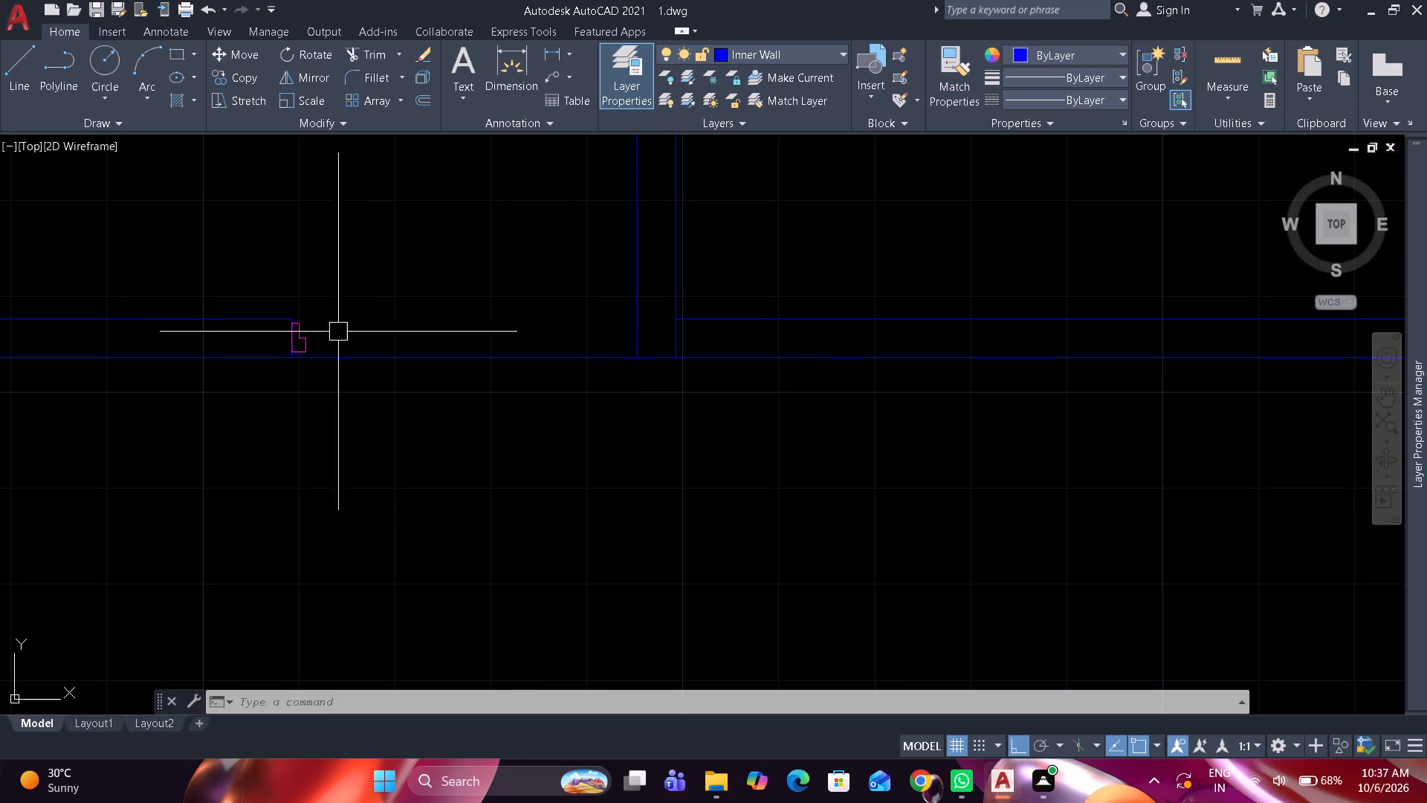
Mirror the door frame profile about a vertical axis through the helper line's midpoint, keeping the original.
drag(302, 335, 348, 316)
text(mi)
key(space)
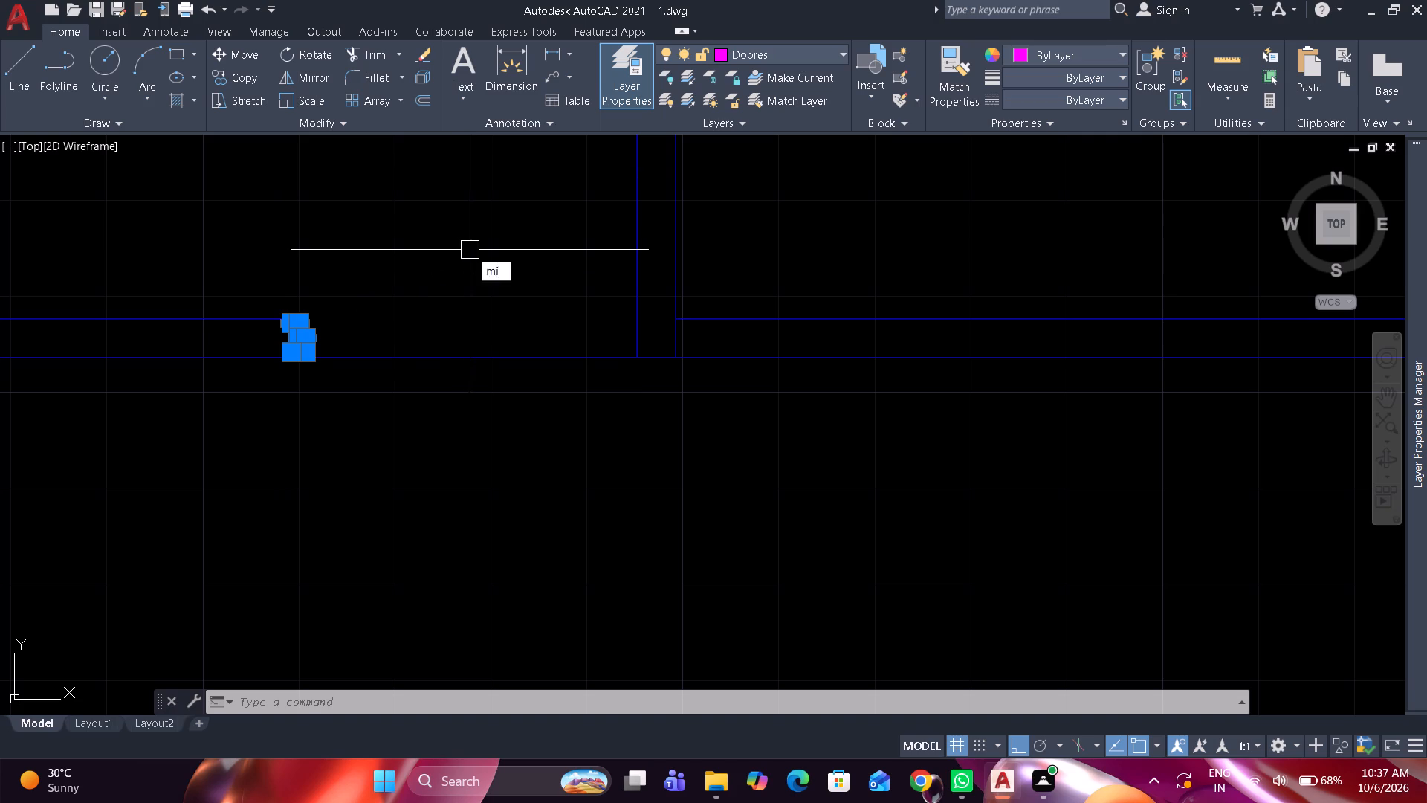
click(469, 355)
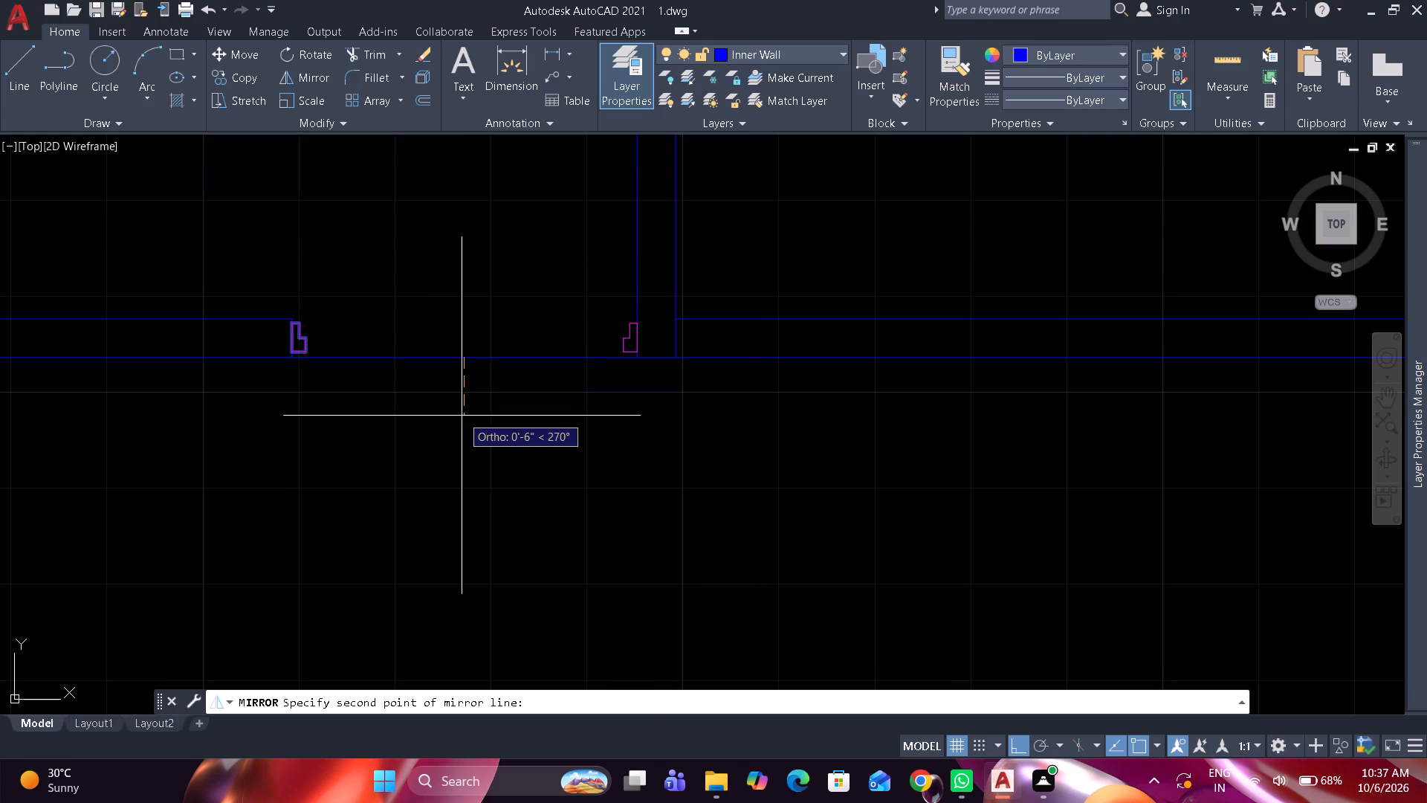
click(462, 416)
key(space)
Erase the helper line across the doorway opening.
drag(474, 374, 460, 332)
click(455, 317)
text(e)
key(space)
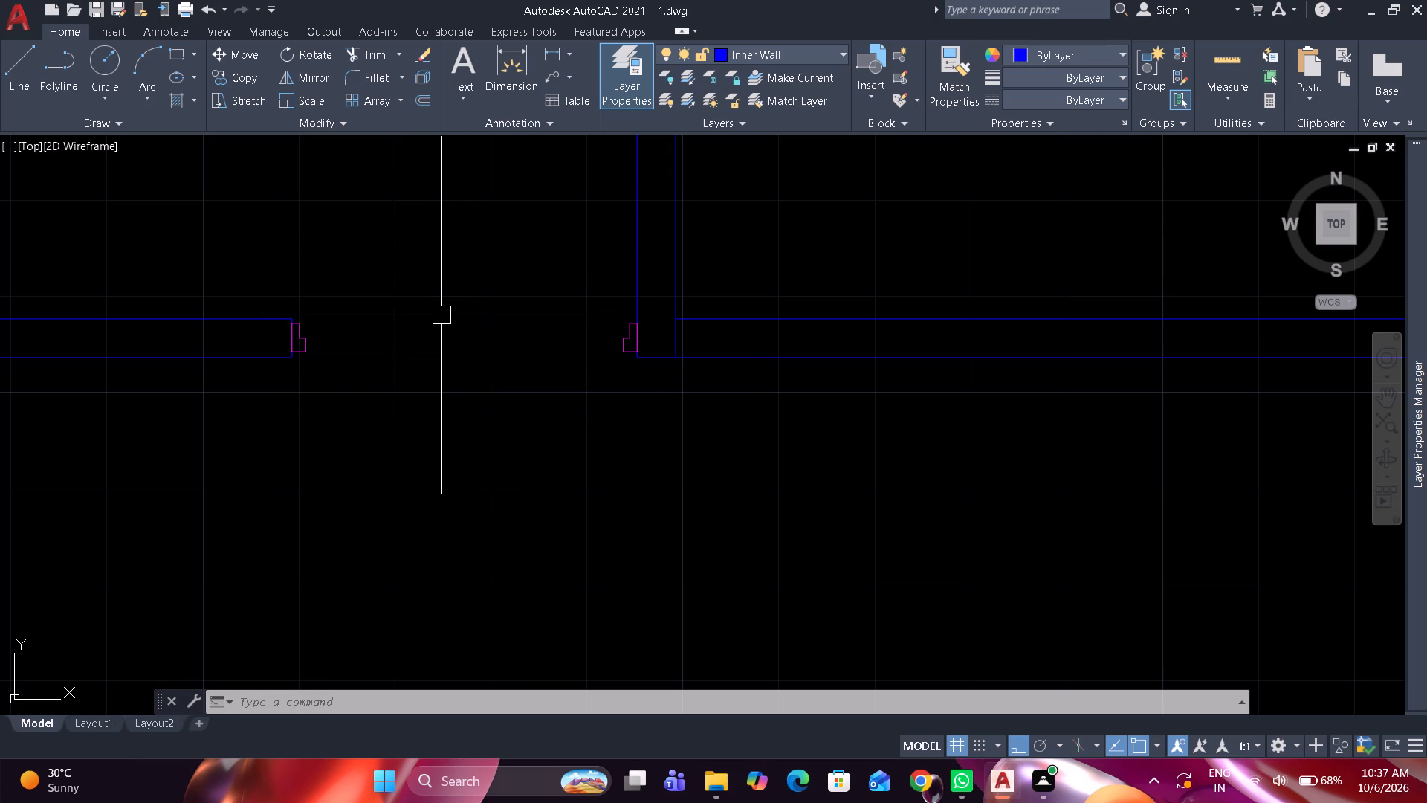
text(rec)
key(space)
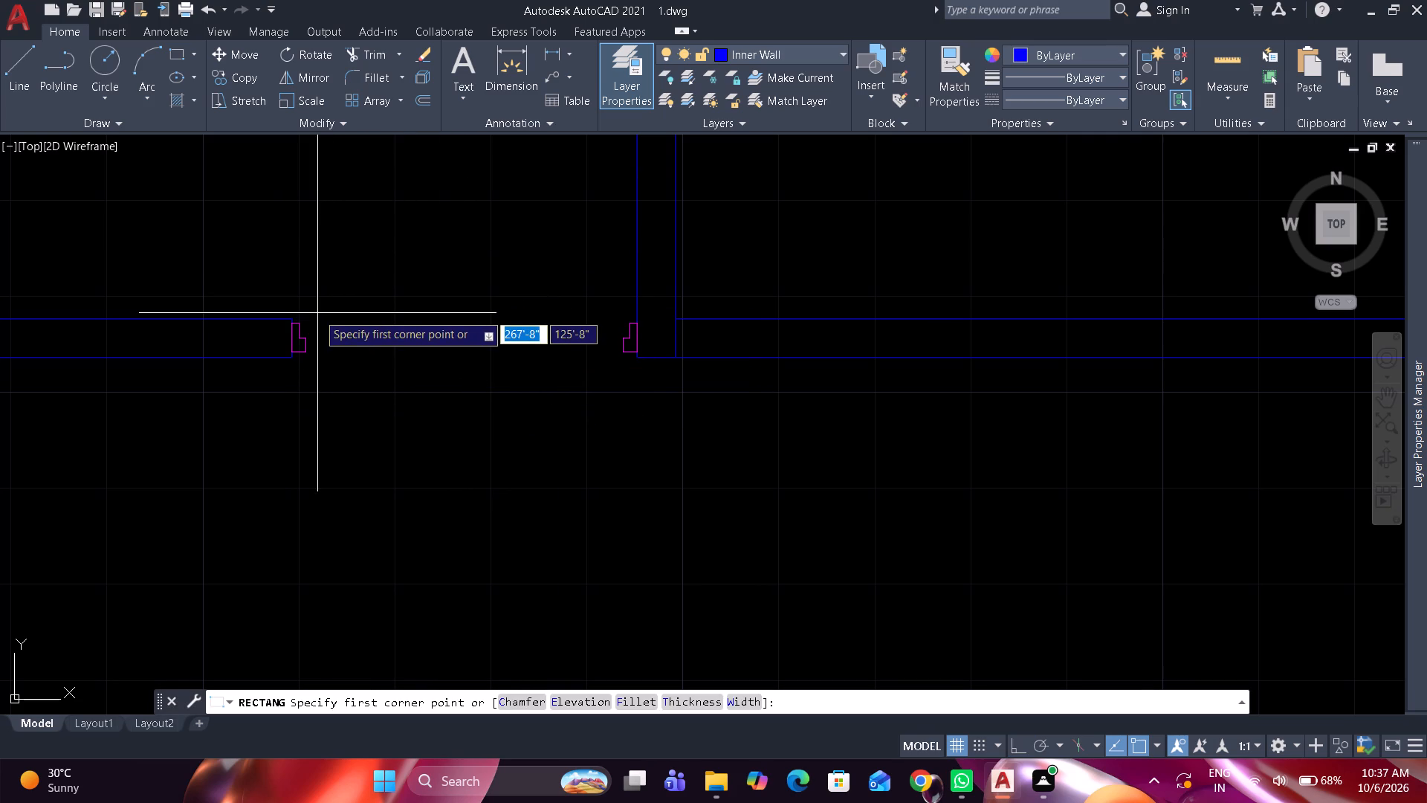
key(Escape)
Make Doores the current layer.
click(780, 60)
click(757, 101)
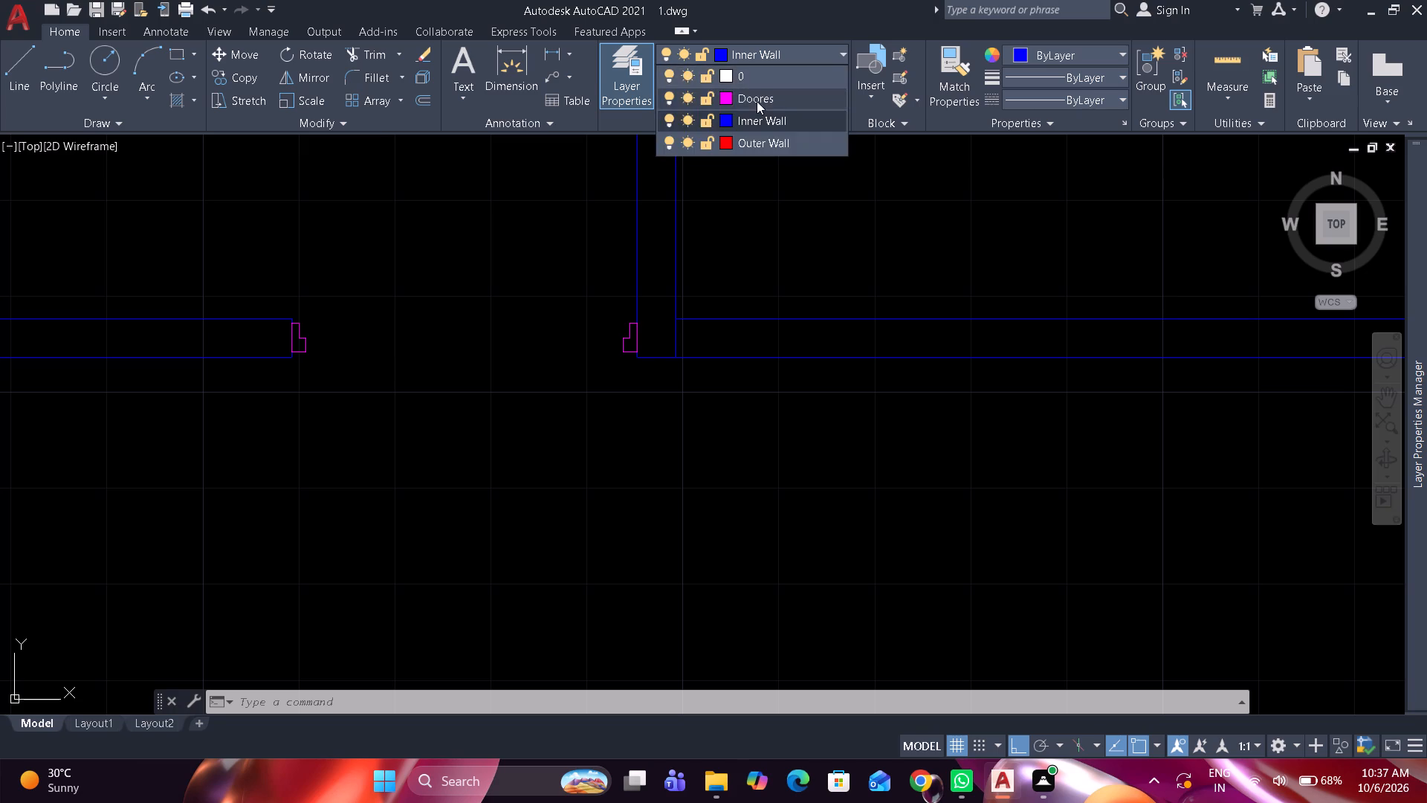
key(Escape)
Draw a thin rectangular door leaf from the left frame's inner top corner to the midpoint of the right frame's rebate edge.
text(rec)
key(space)
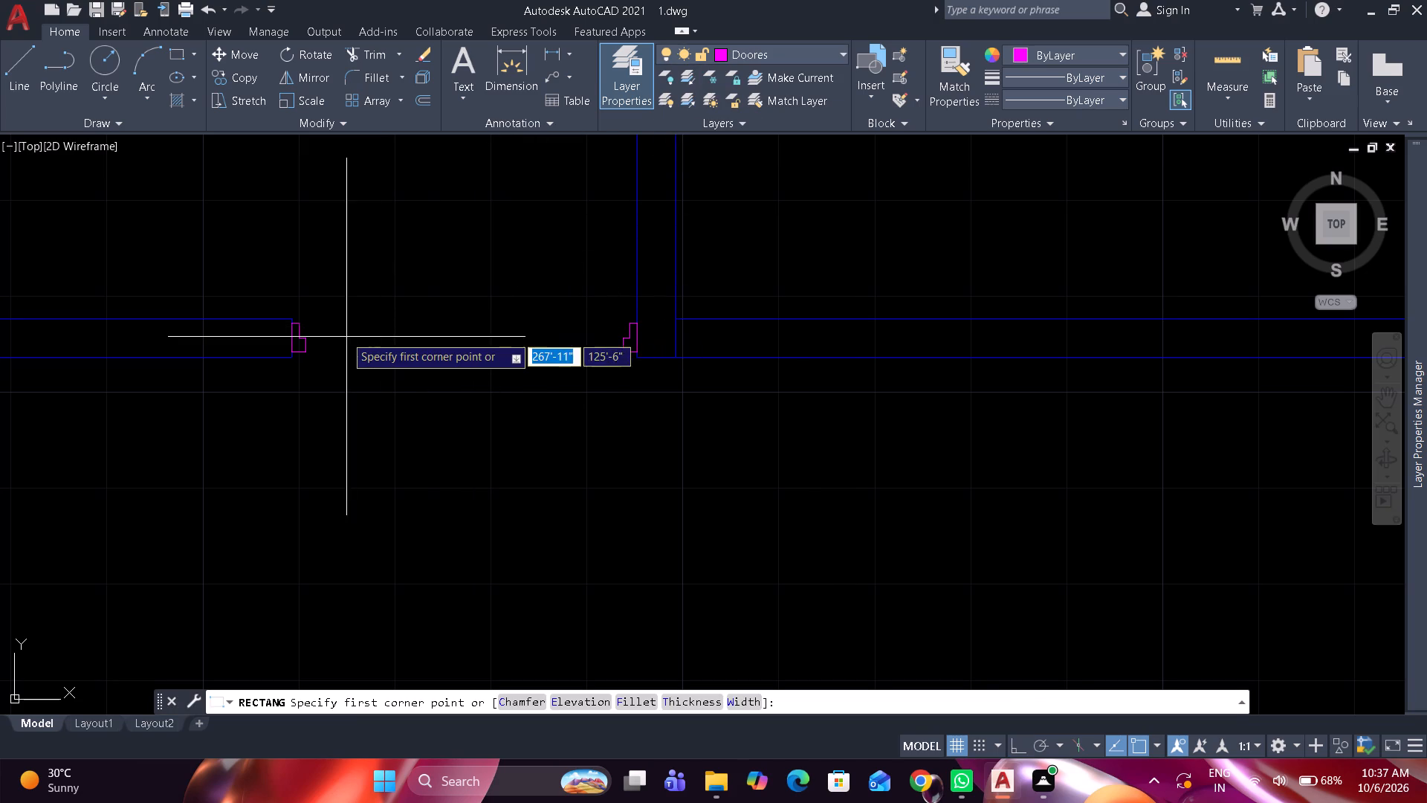
click(305, 323)
scroll(363, 349, up, 3)
scroll(571, 288, down, 1)
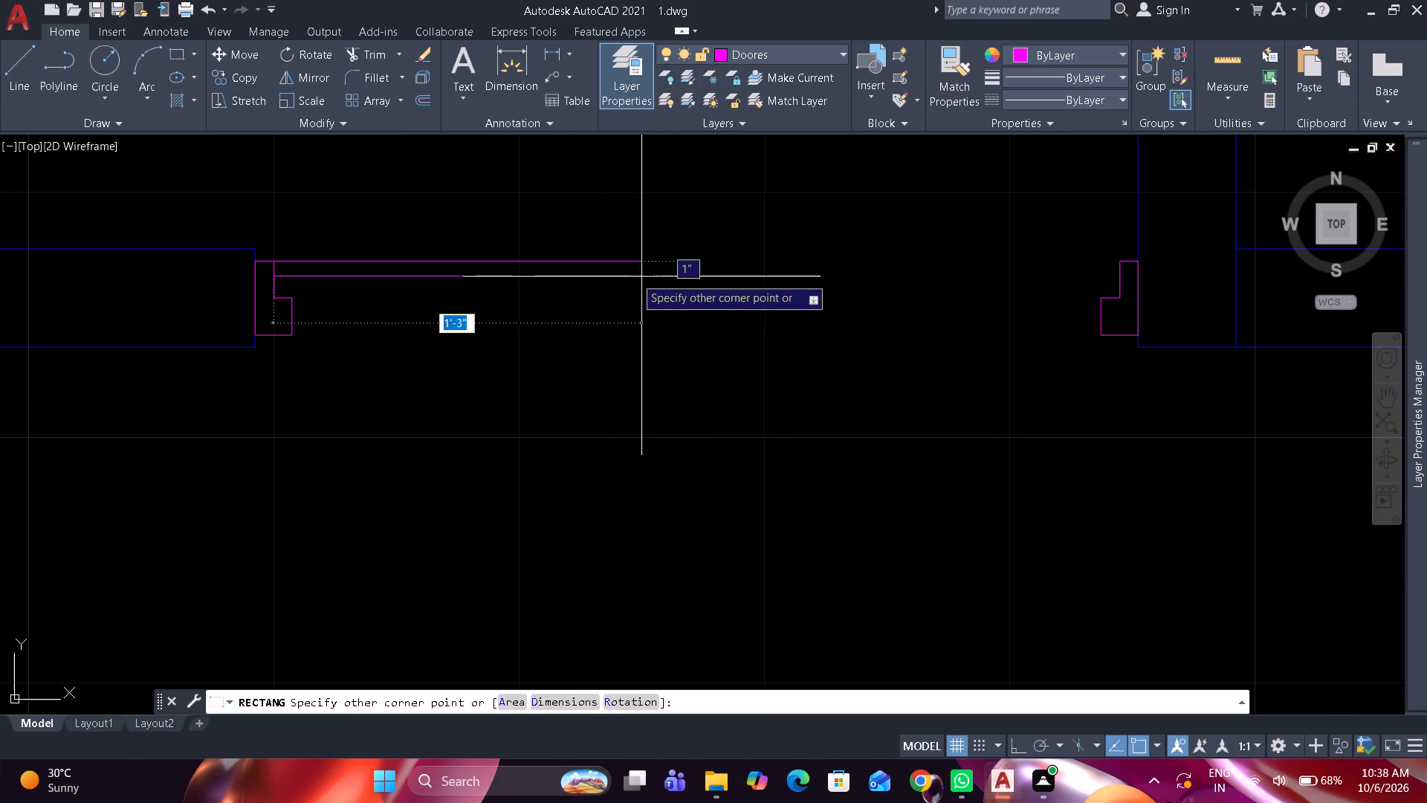
click(1116, 278)
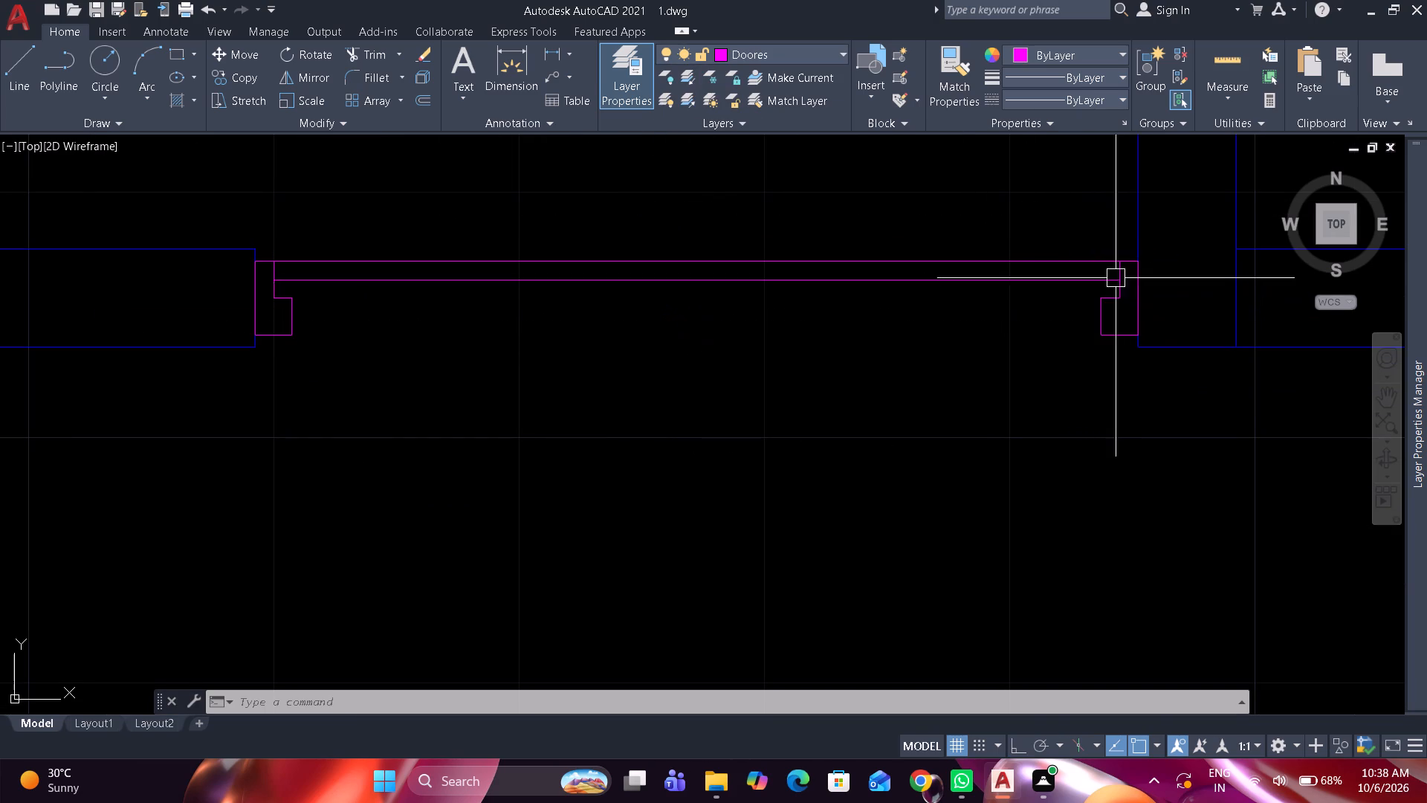
Rotate the door leaf about its upper corner at the right frame so it stands vertically, open into the upper room.
click(1081, 282)
text(ro)
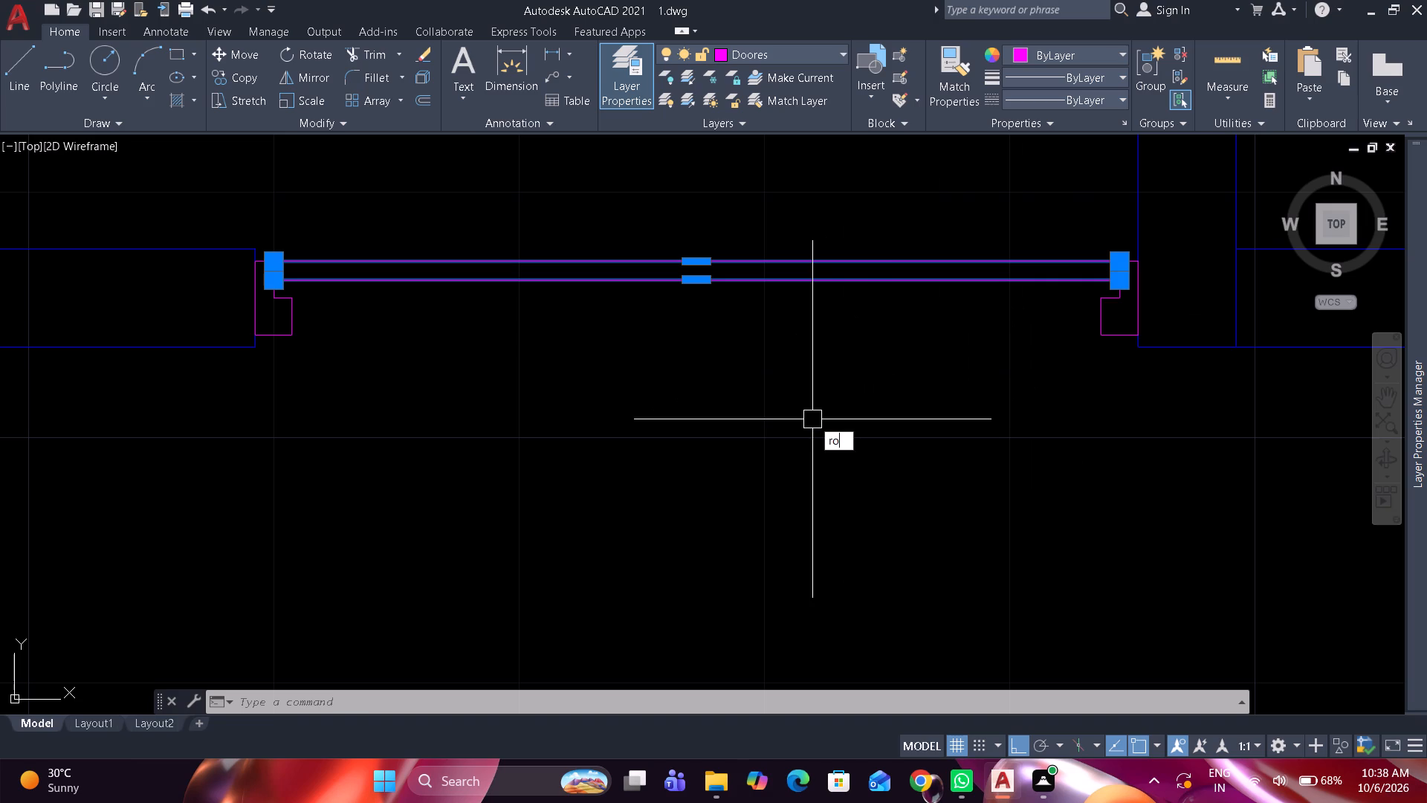
key(space)
click(1118, 257)
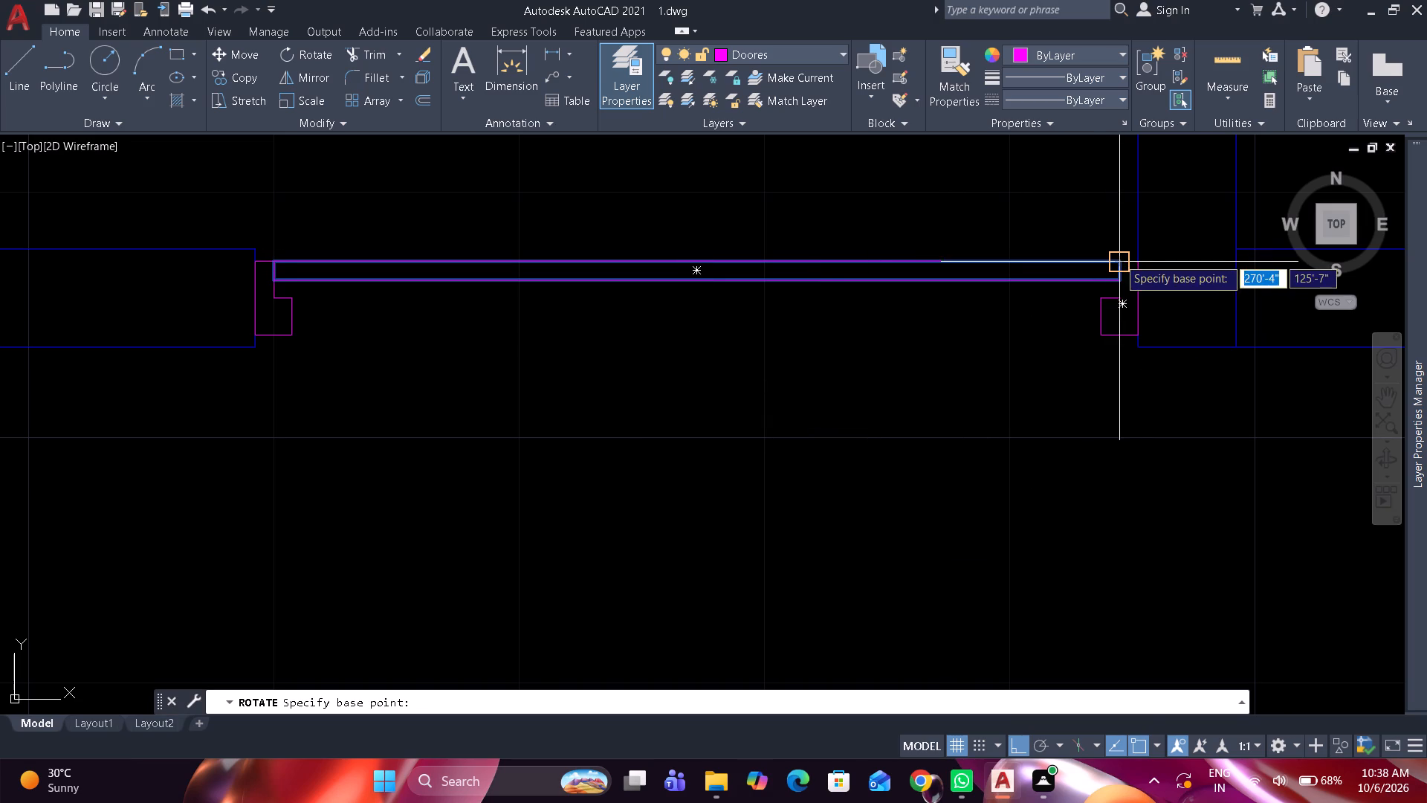
click(1119, 411)
key(space)
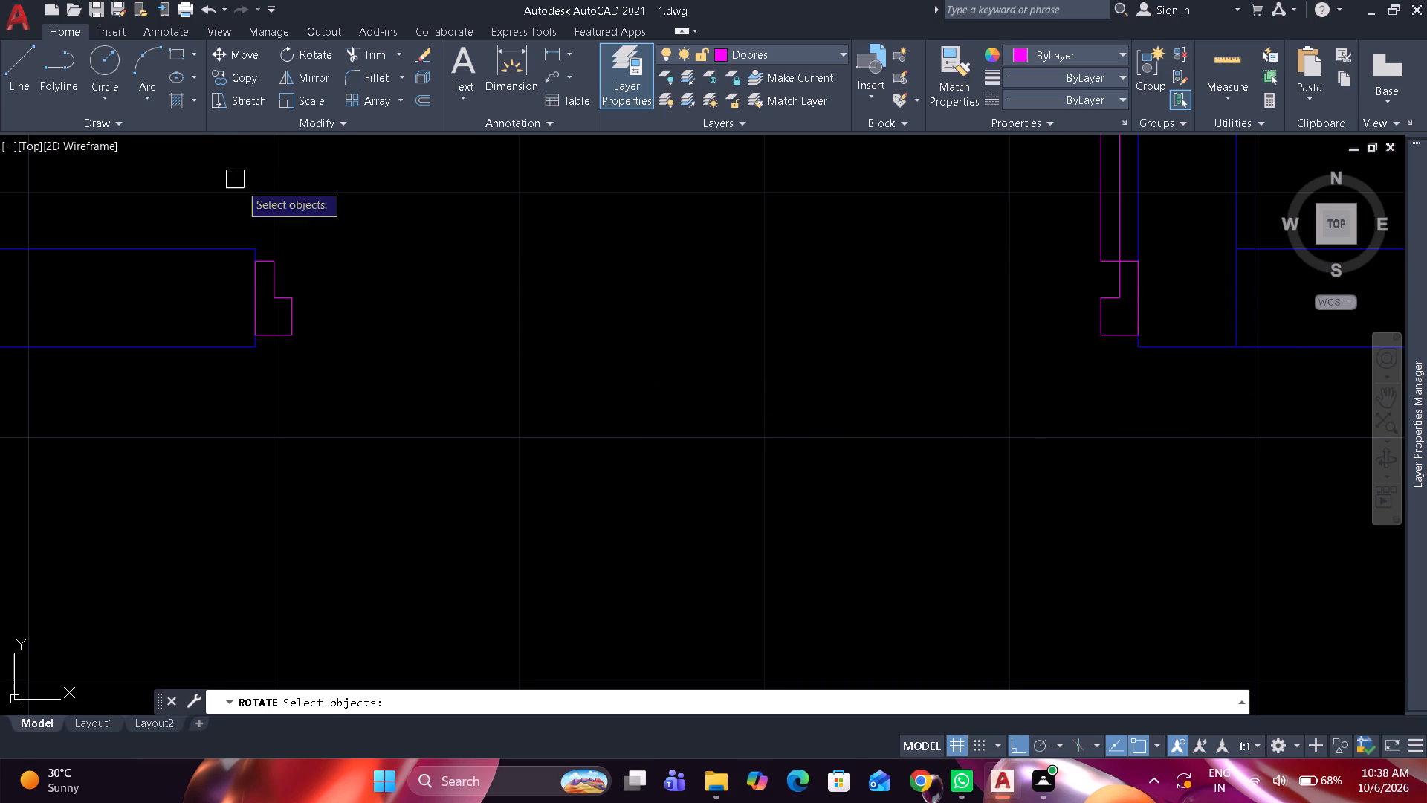
key(Escape)
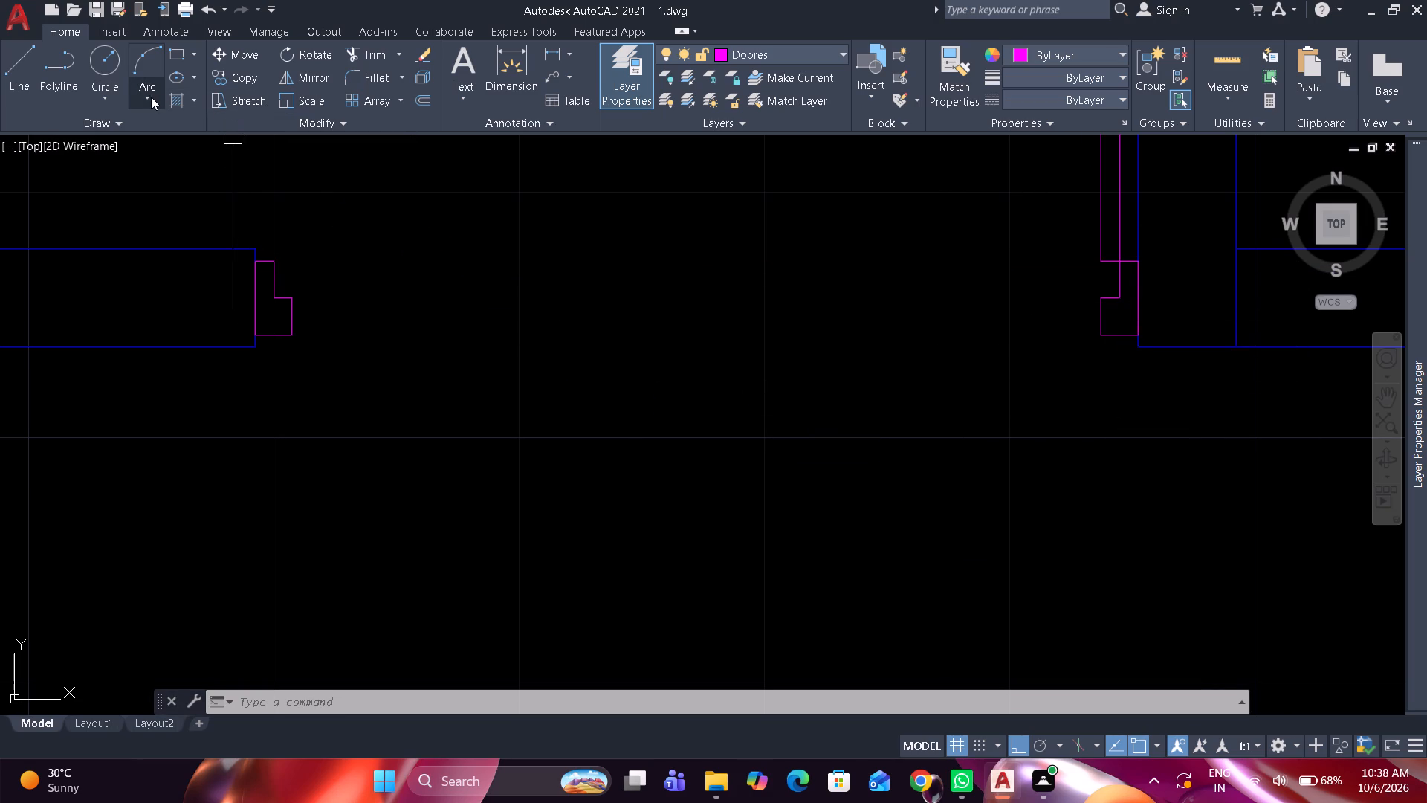
Draw the door swing as a Start, End, Direction arc from the left frame's top inner corner to the open leaf's top-left corner, bulging outward.
click(149, 97)
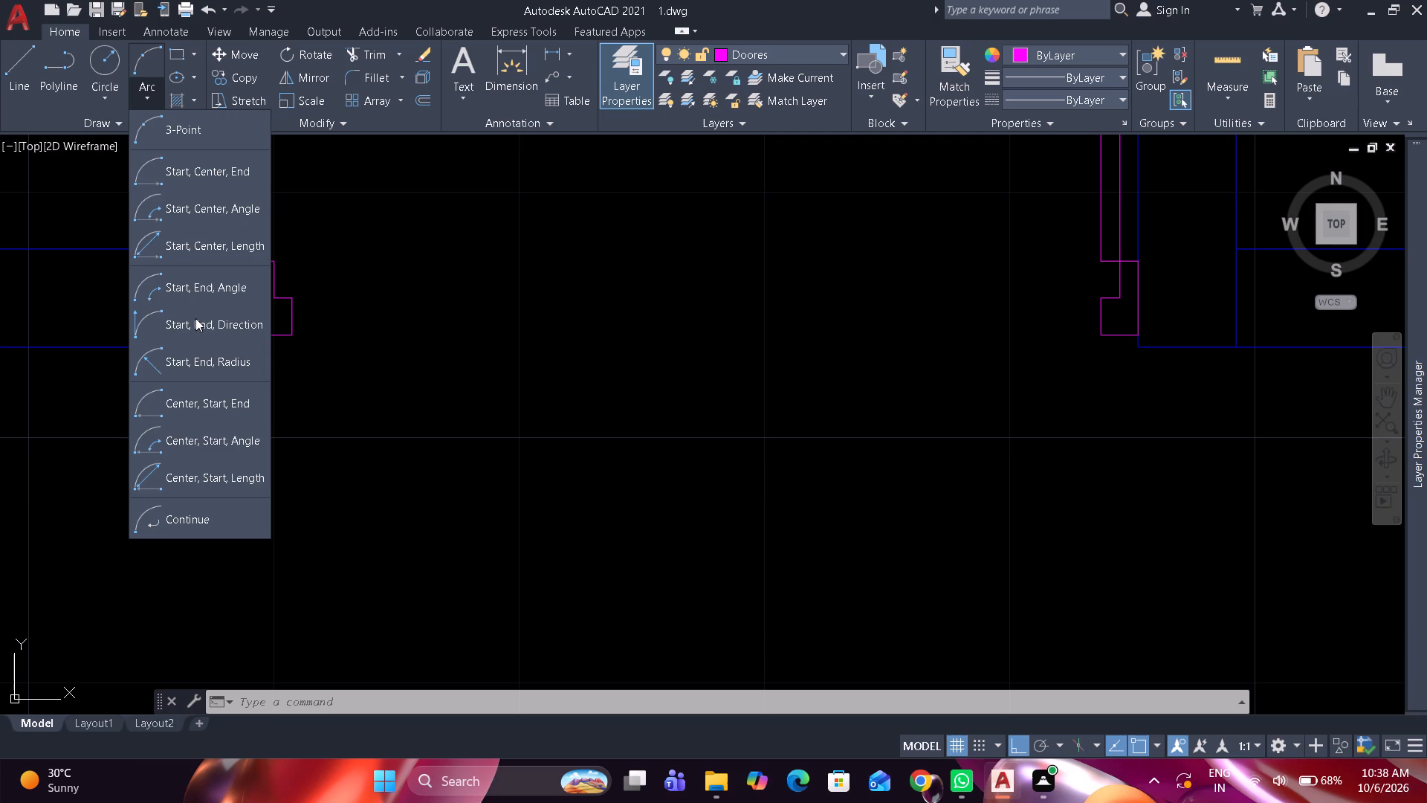
click(195, 318)
click(276, 260)
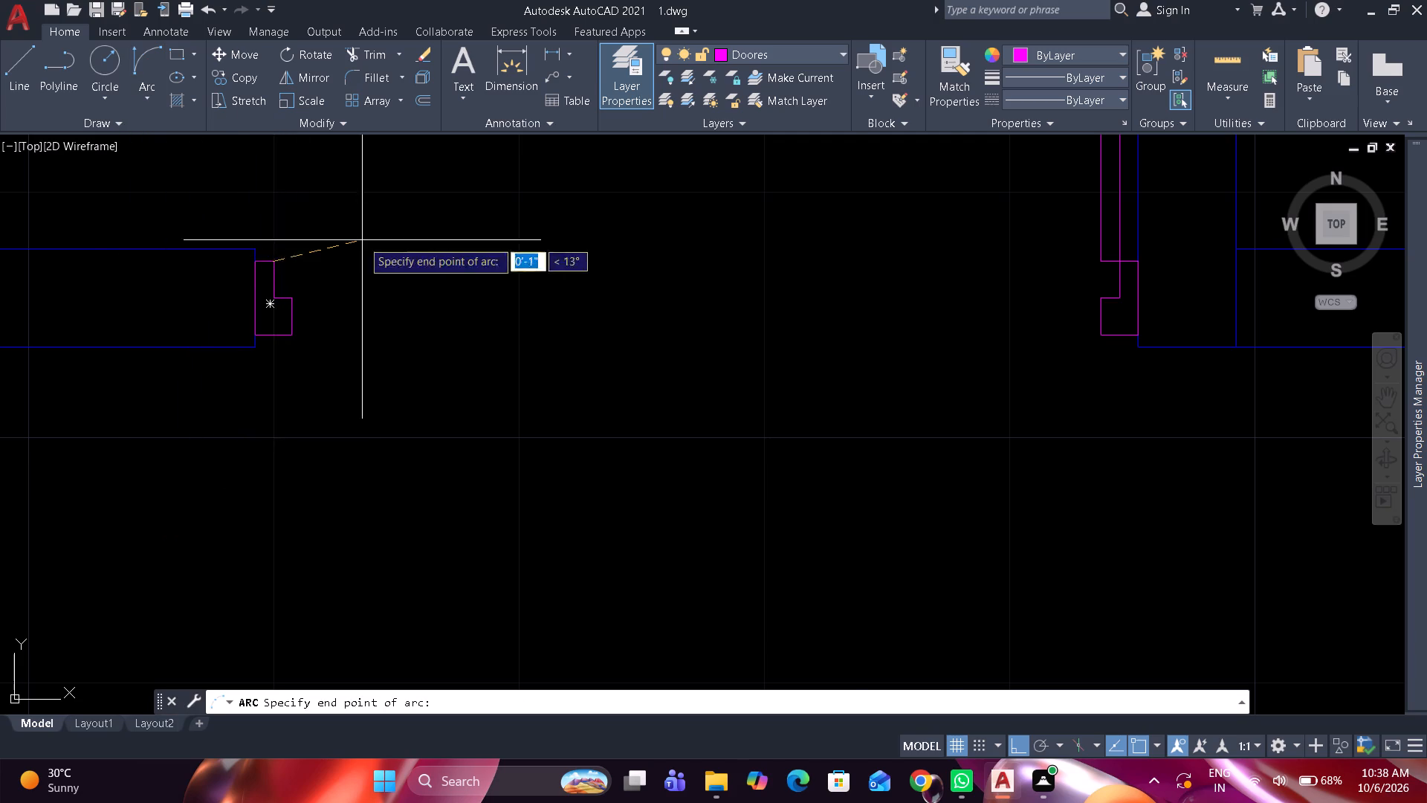
scroll(441, 222, down, 2)
middle_drag(413, 326, 341, 555)
middle_drag(522, 286, 487, 434)
scroll(550, 311, up, 1)
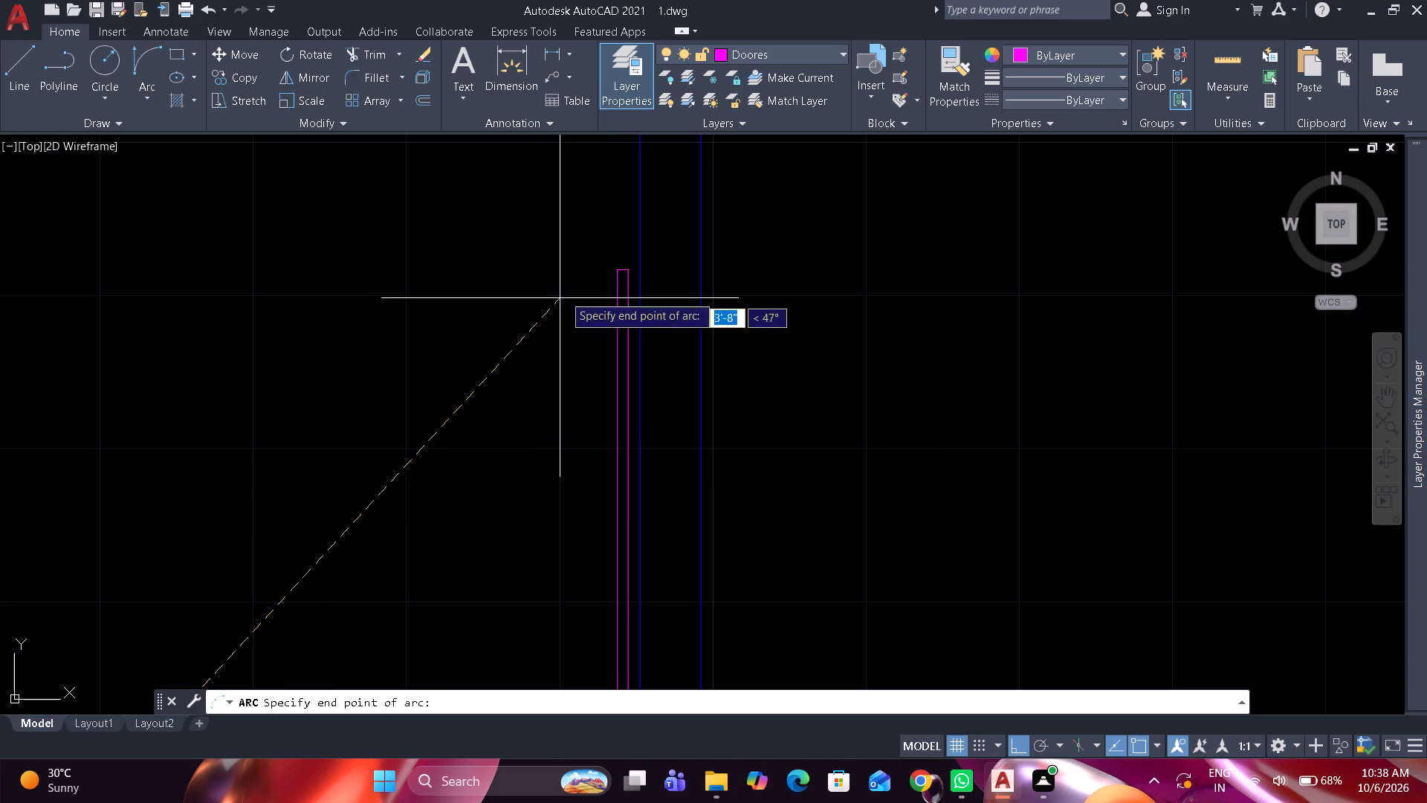
click(612, 271)
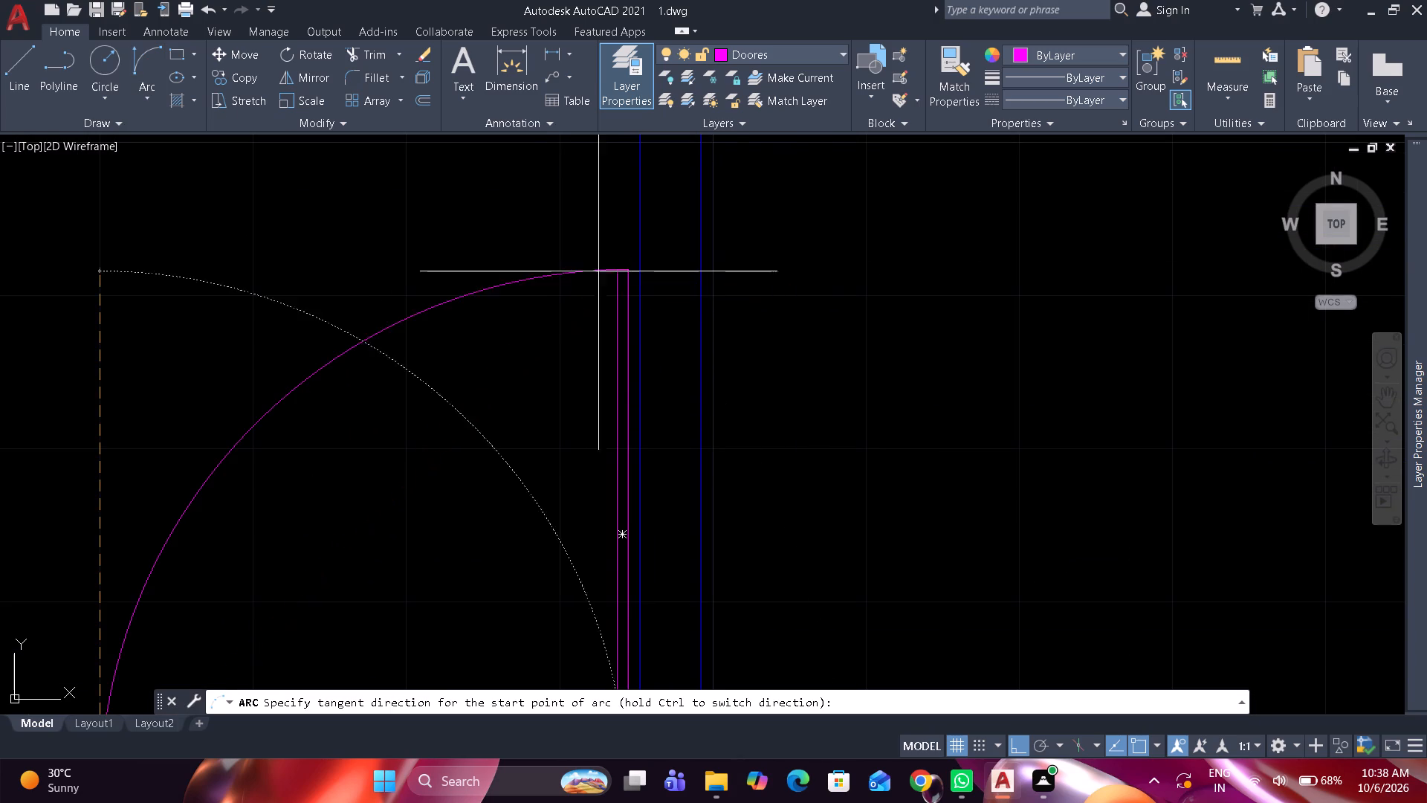
click(279, 242)
Mirror the frames, leaf, swing arc and wall-end line about a vertical axis through the top outer wall's midpoint, keeping the originals.
scroll(375, 222, down, 1)
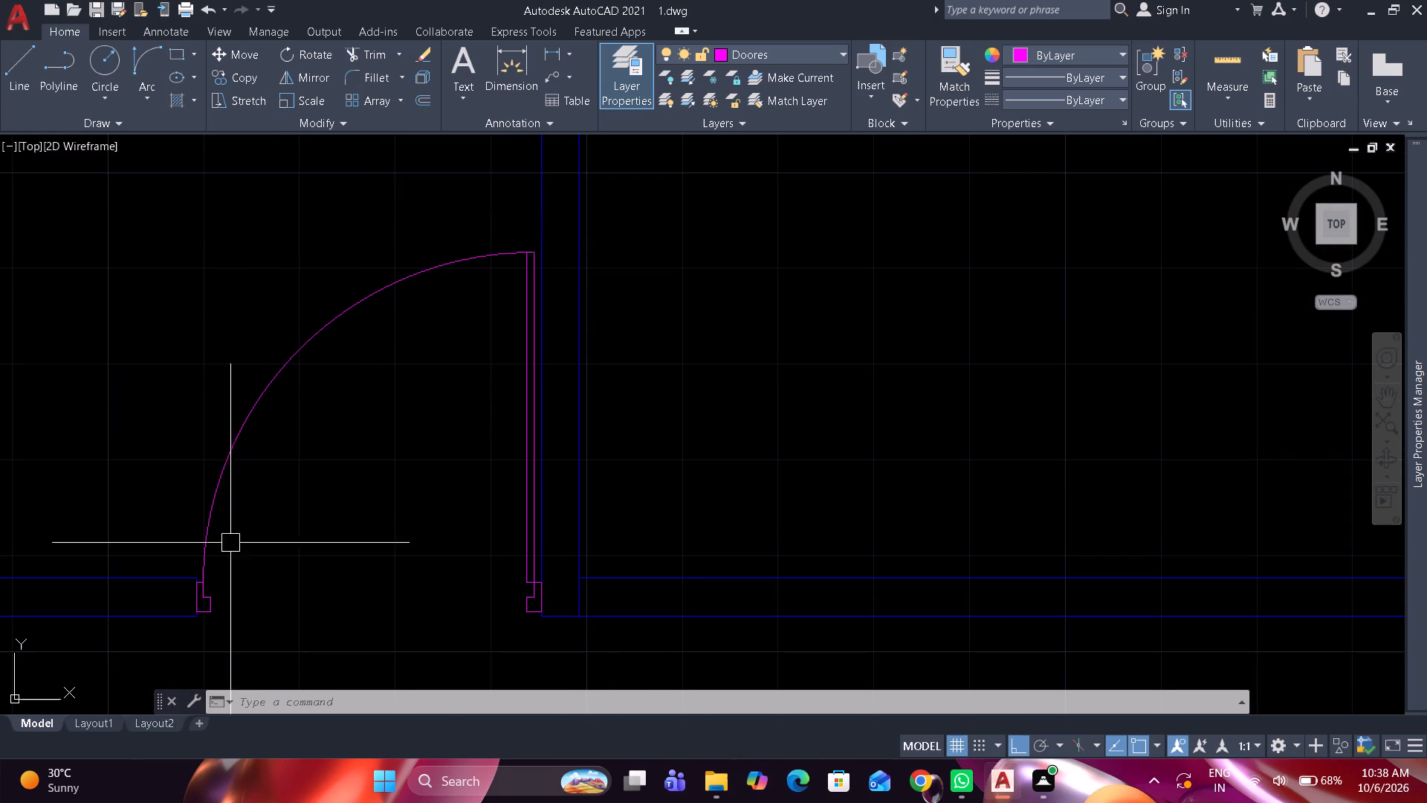
drag(204, 605, 210, 587)
click(232, 459)
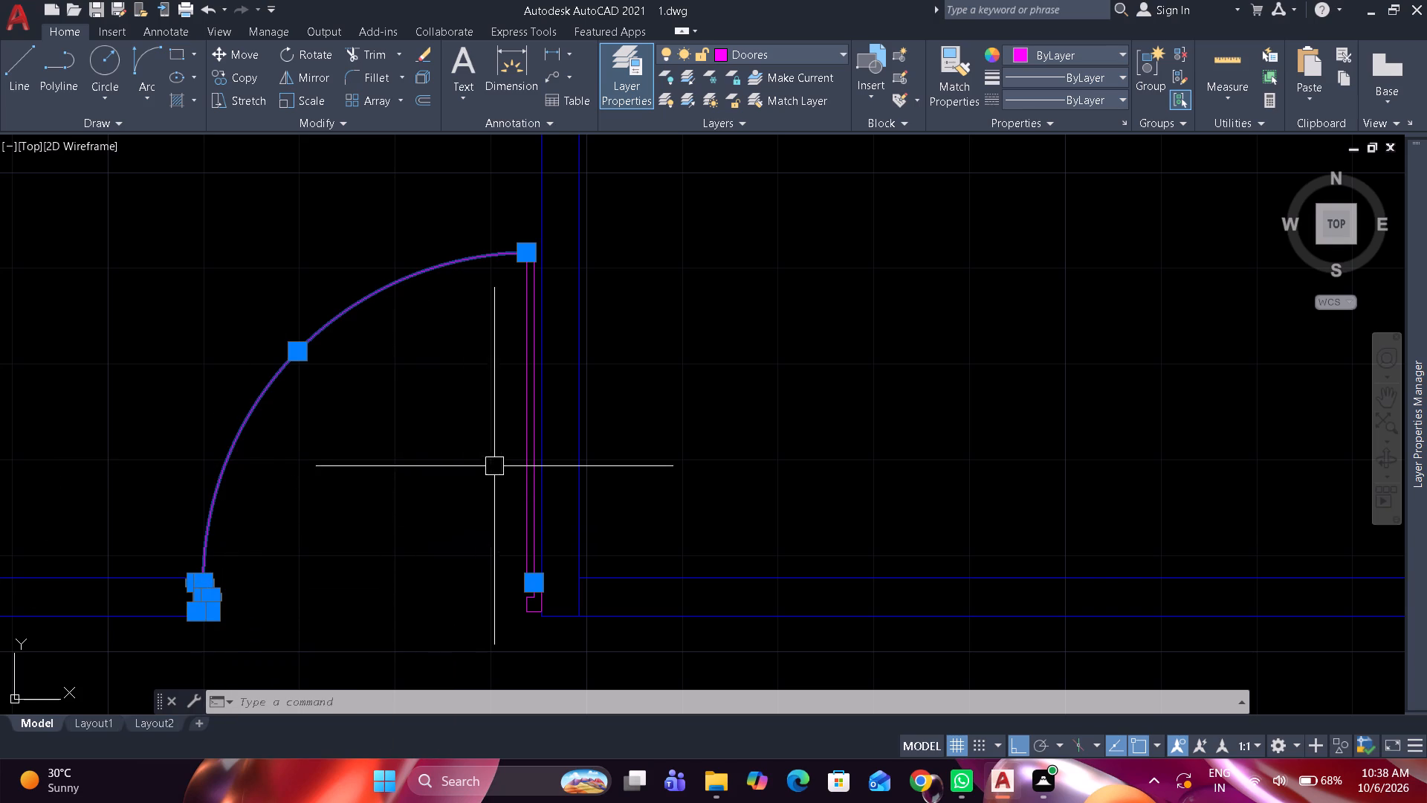
click(520, 451)
click(531, 616)
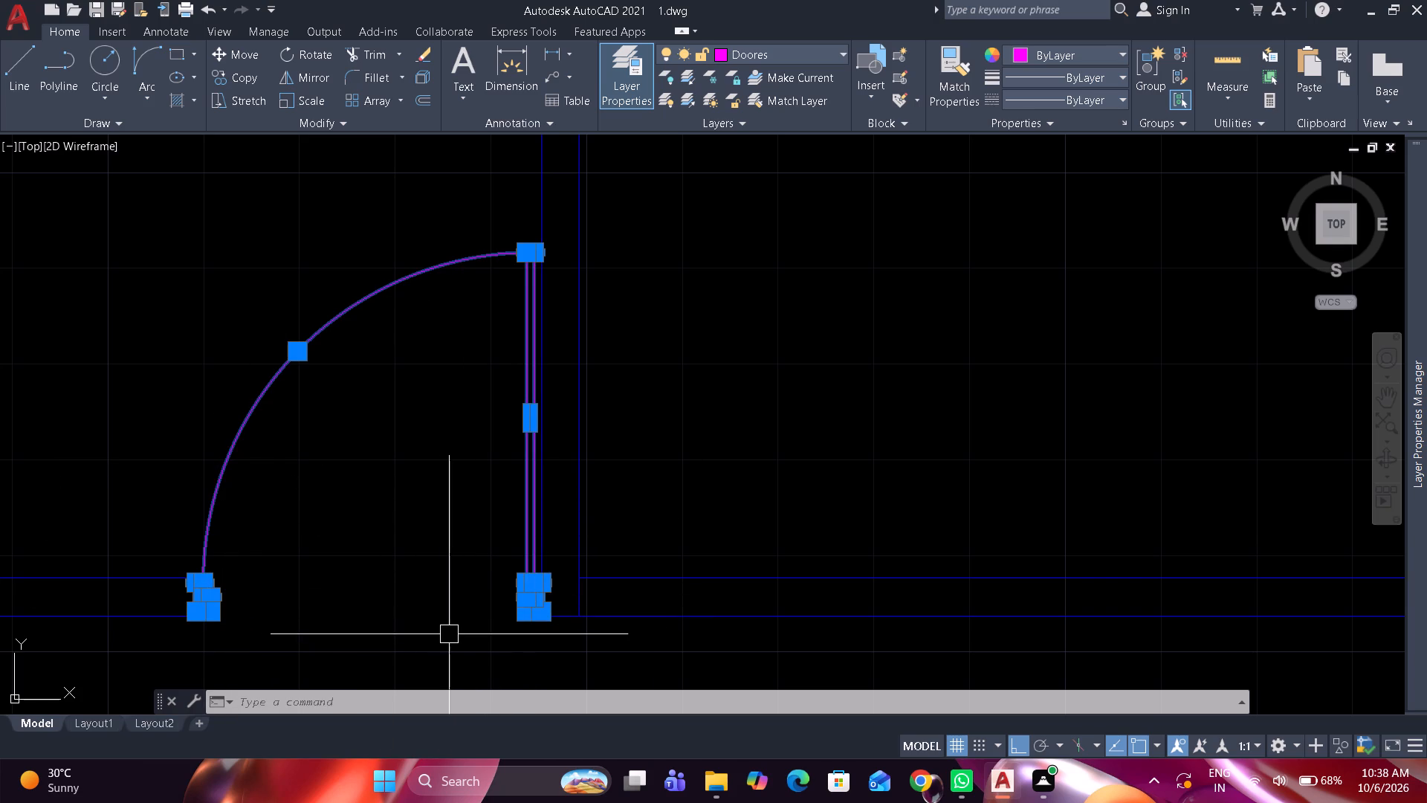
middle_drag(440, 636, 537, 483)
scroll(300, 455, up, 5)
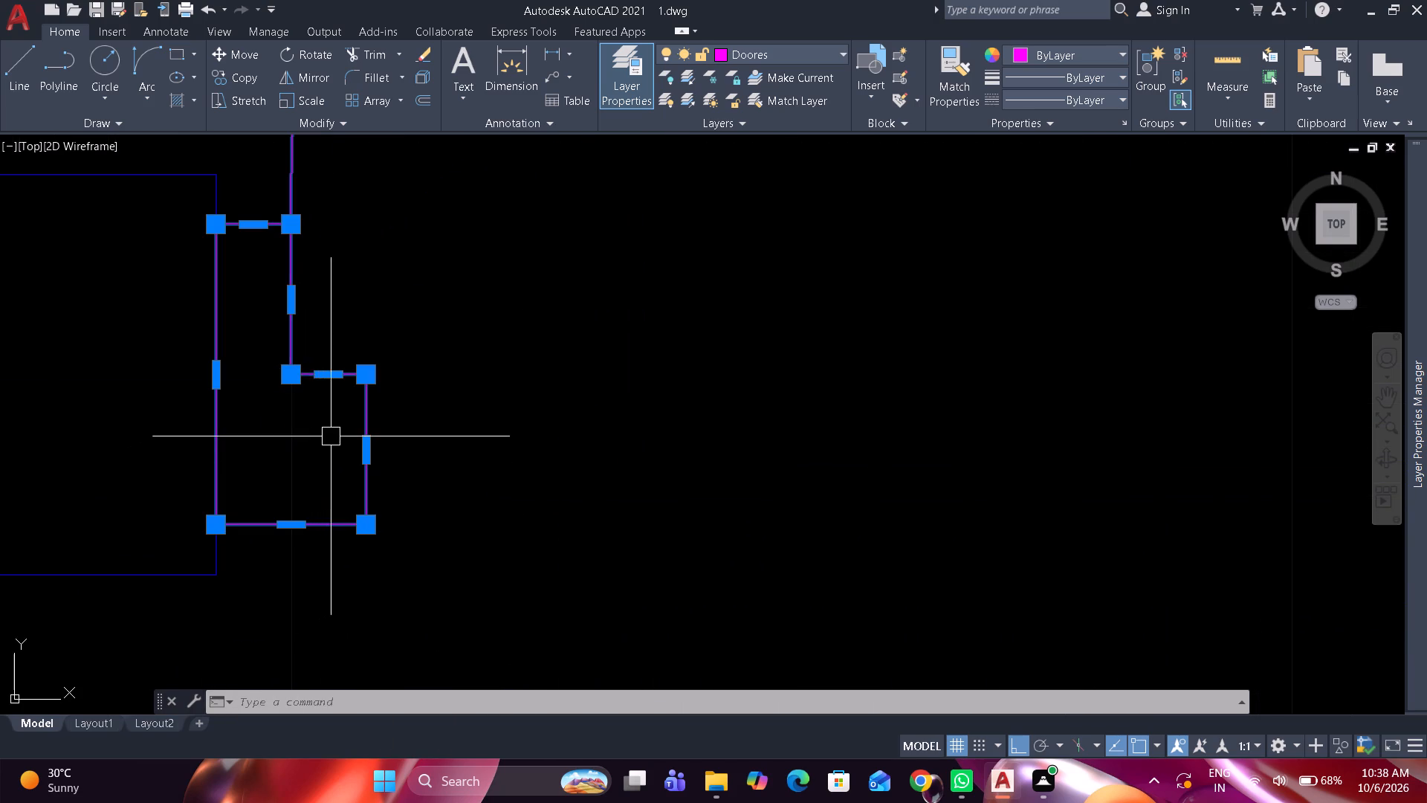
scroll(347, 431, down, 2)
click(236, 284)
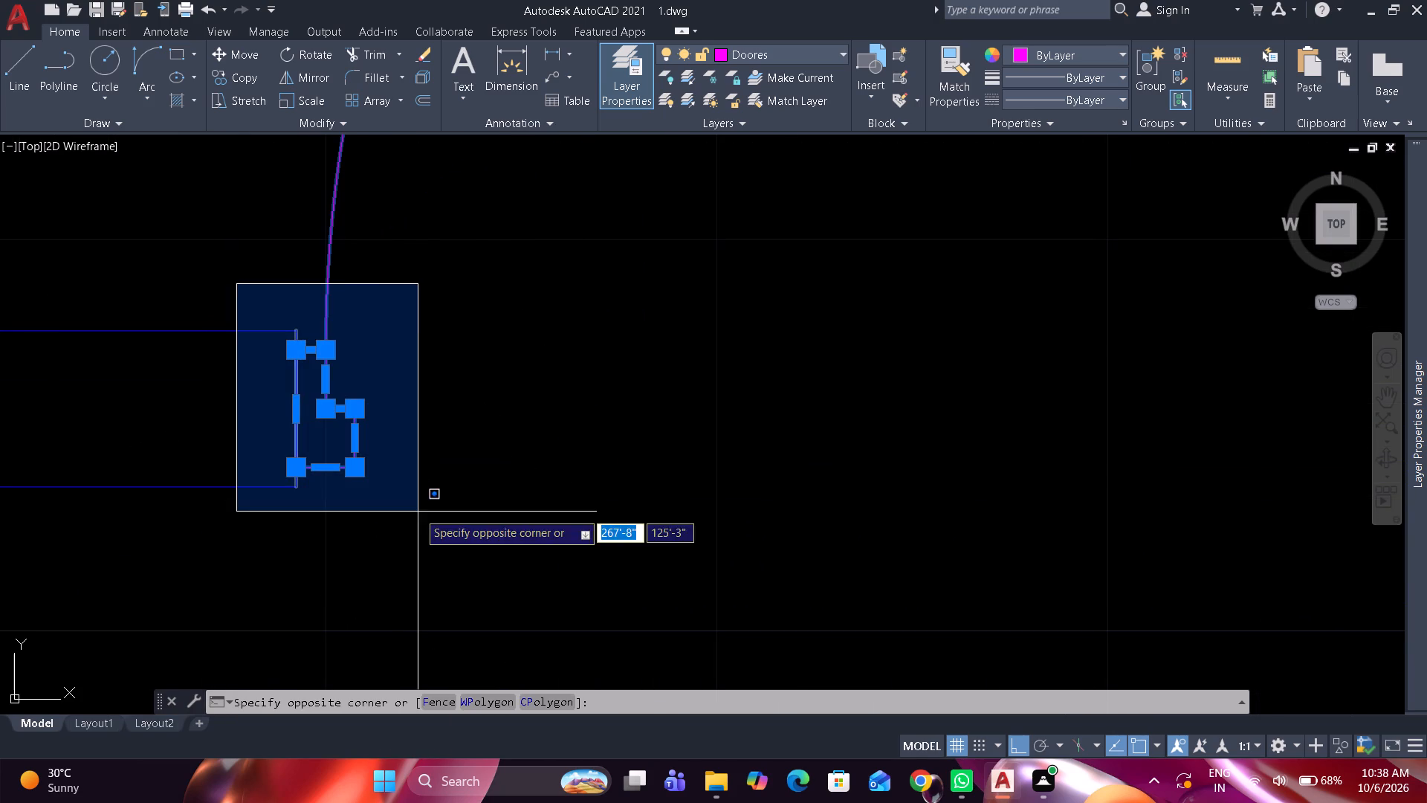
click(418, 512)
scroll(538, 353, down, 3)
text(mi)
key(space)
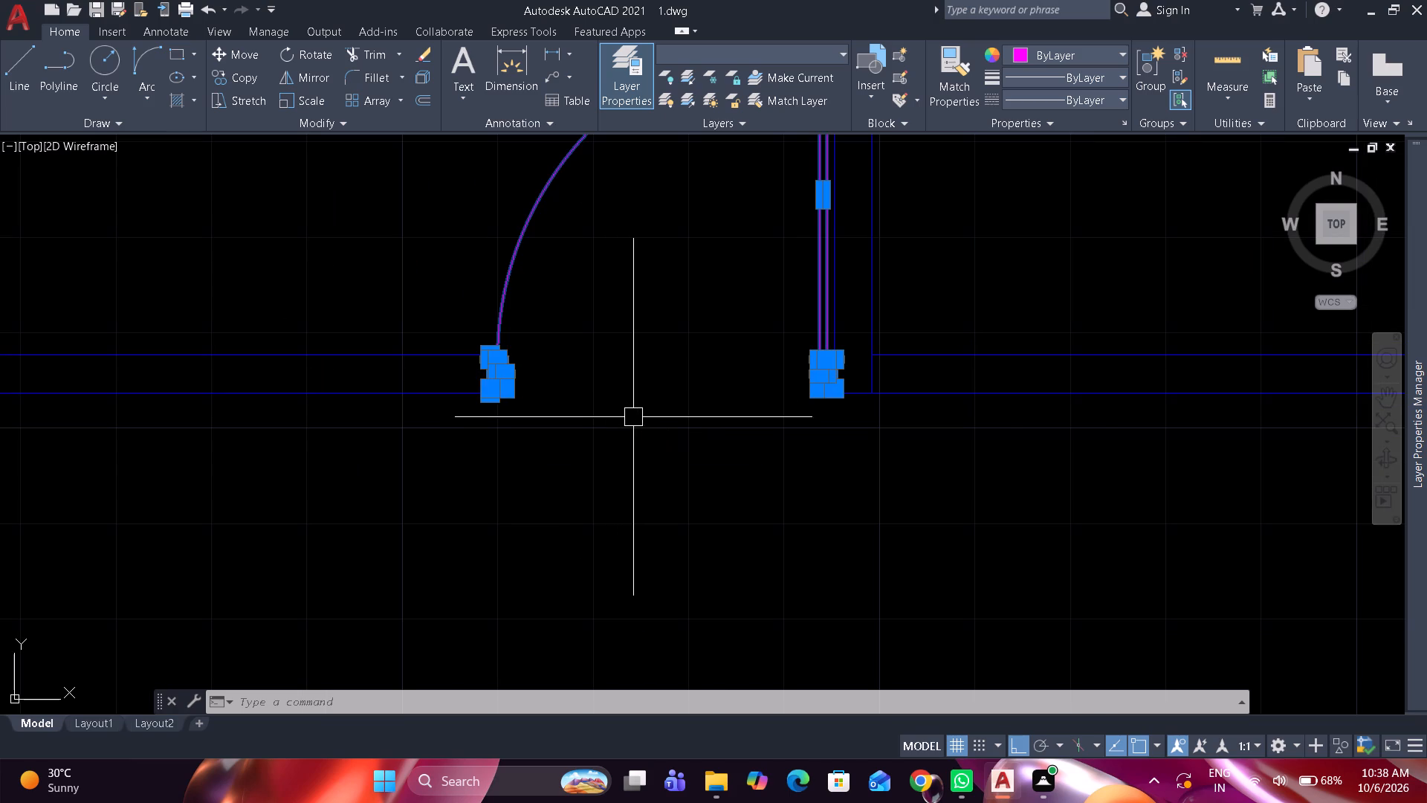
scroll(873, 414, up, 1)
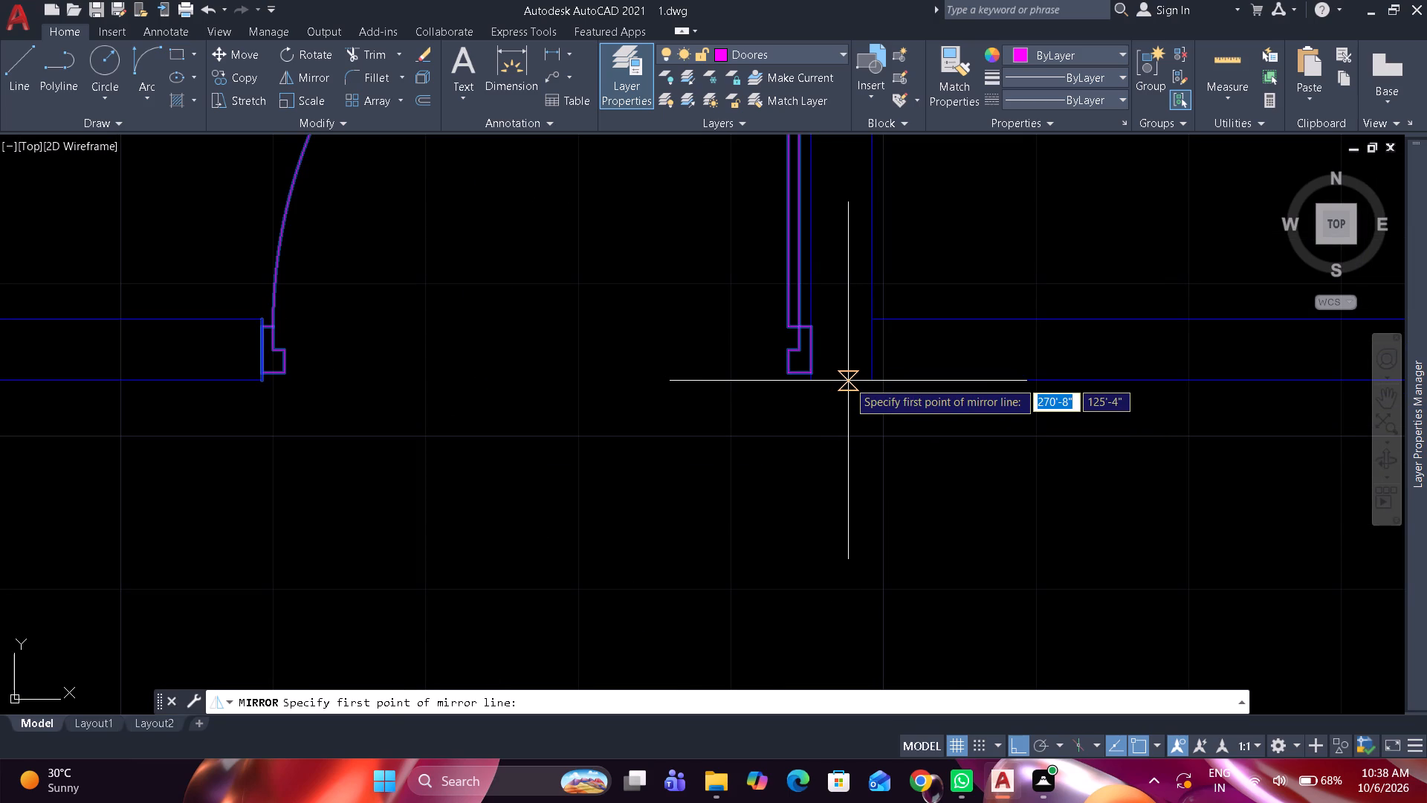
scroll(829, 413, down, 5)
middle_drag(850, 283, 783, 457)
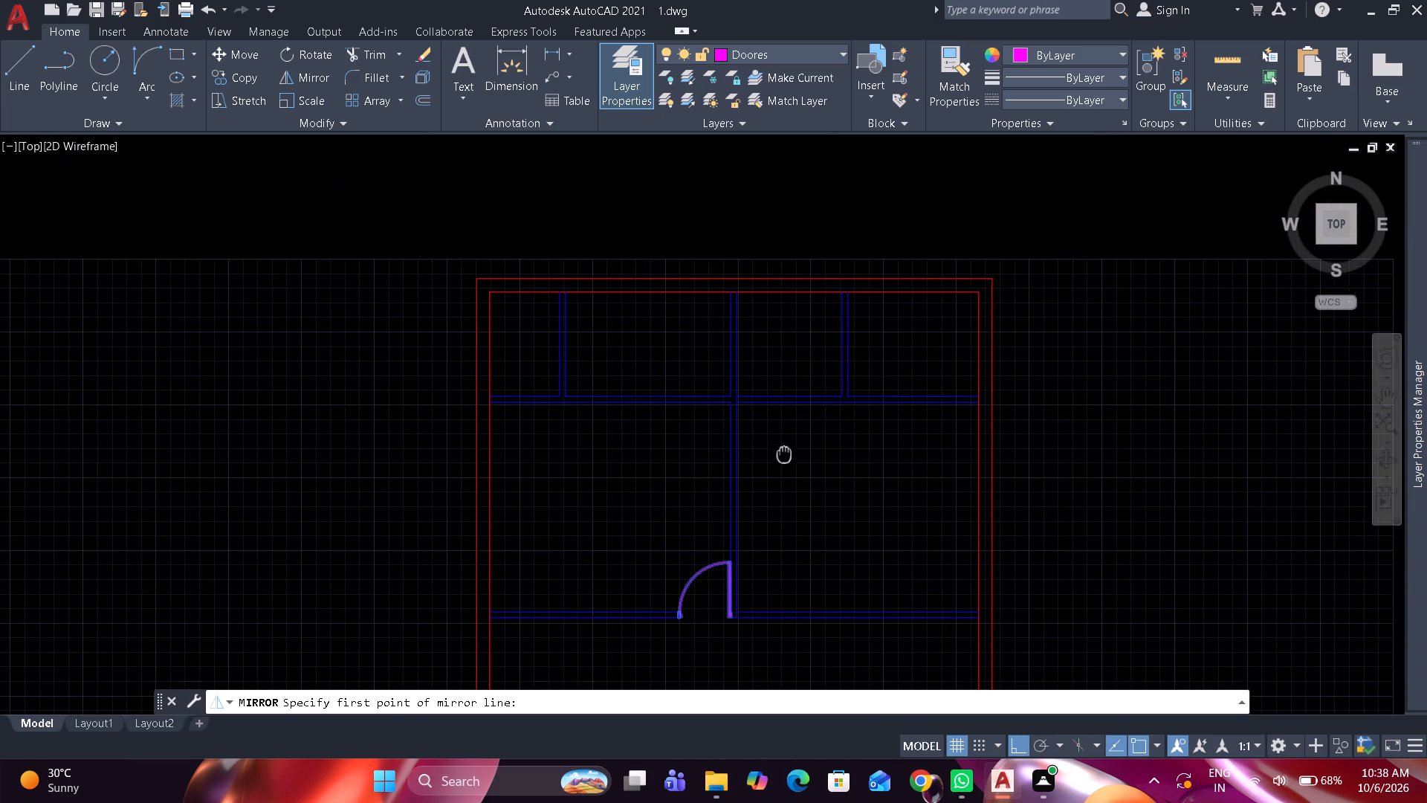
middle_drag(783, 457, 783, 457)
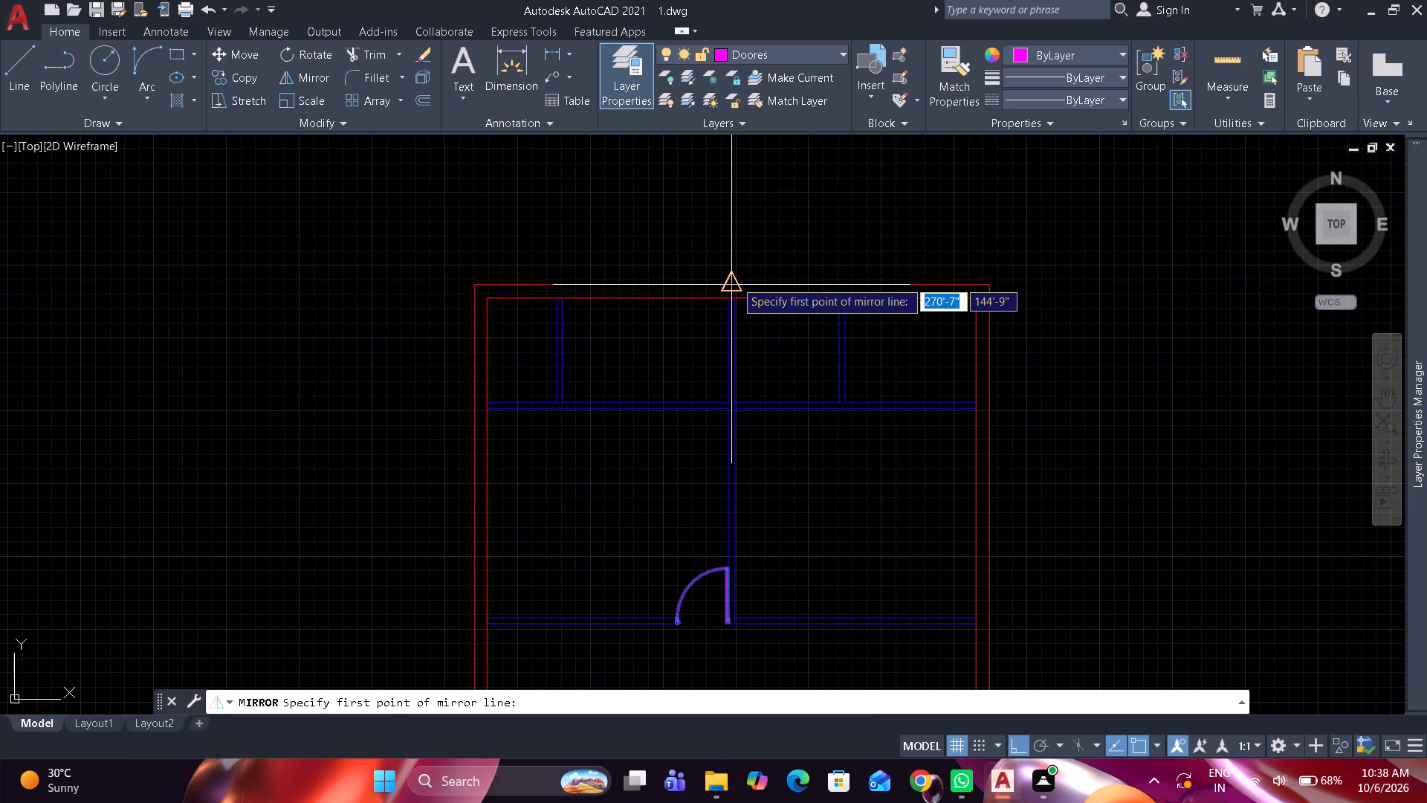
click(735, 280)
click(740, 243)
key(space)
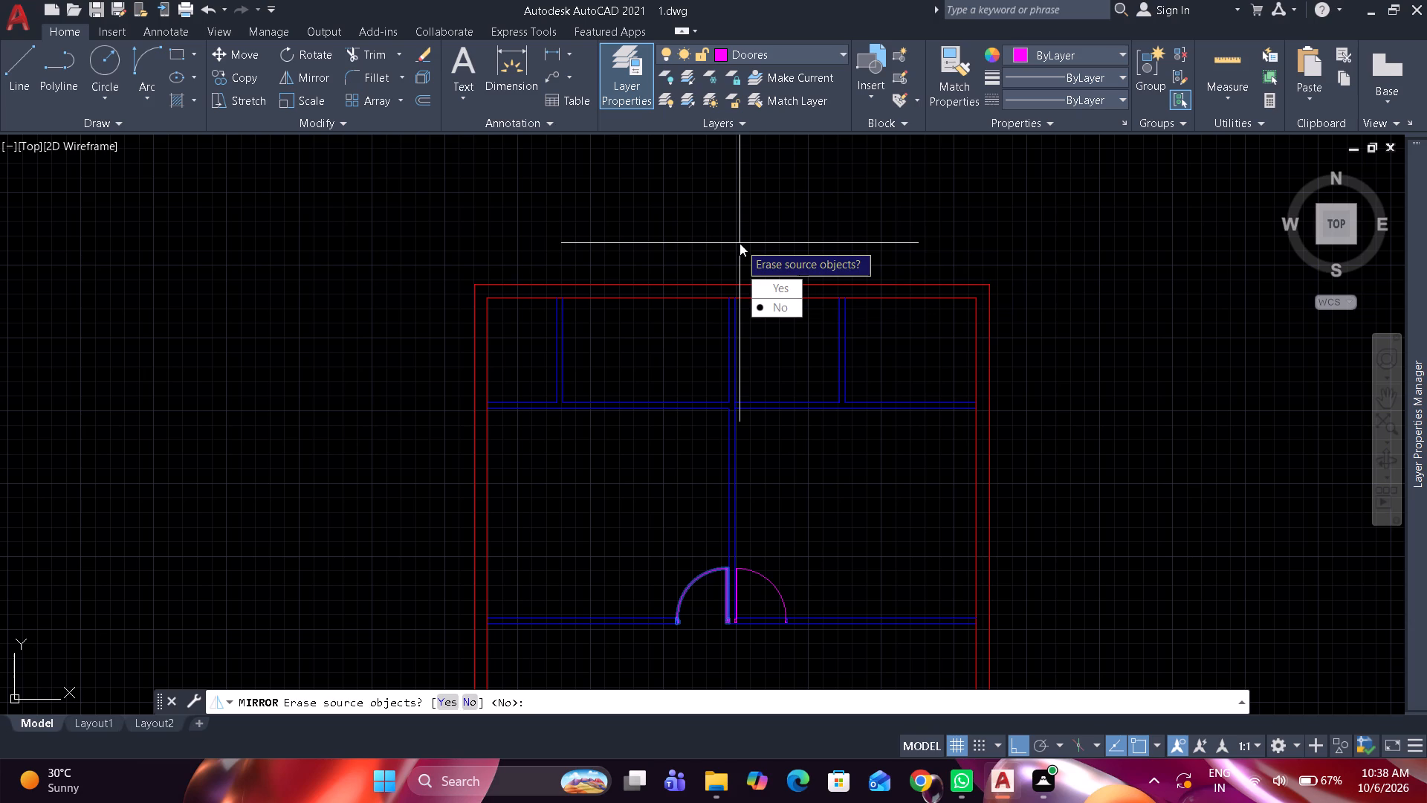
Trim both wall lines across the mirrored doorway, including the short leftover pieces beside the central partition.
scroll(766, 640, up, 4)
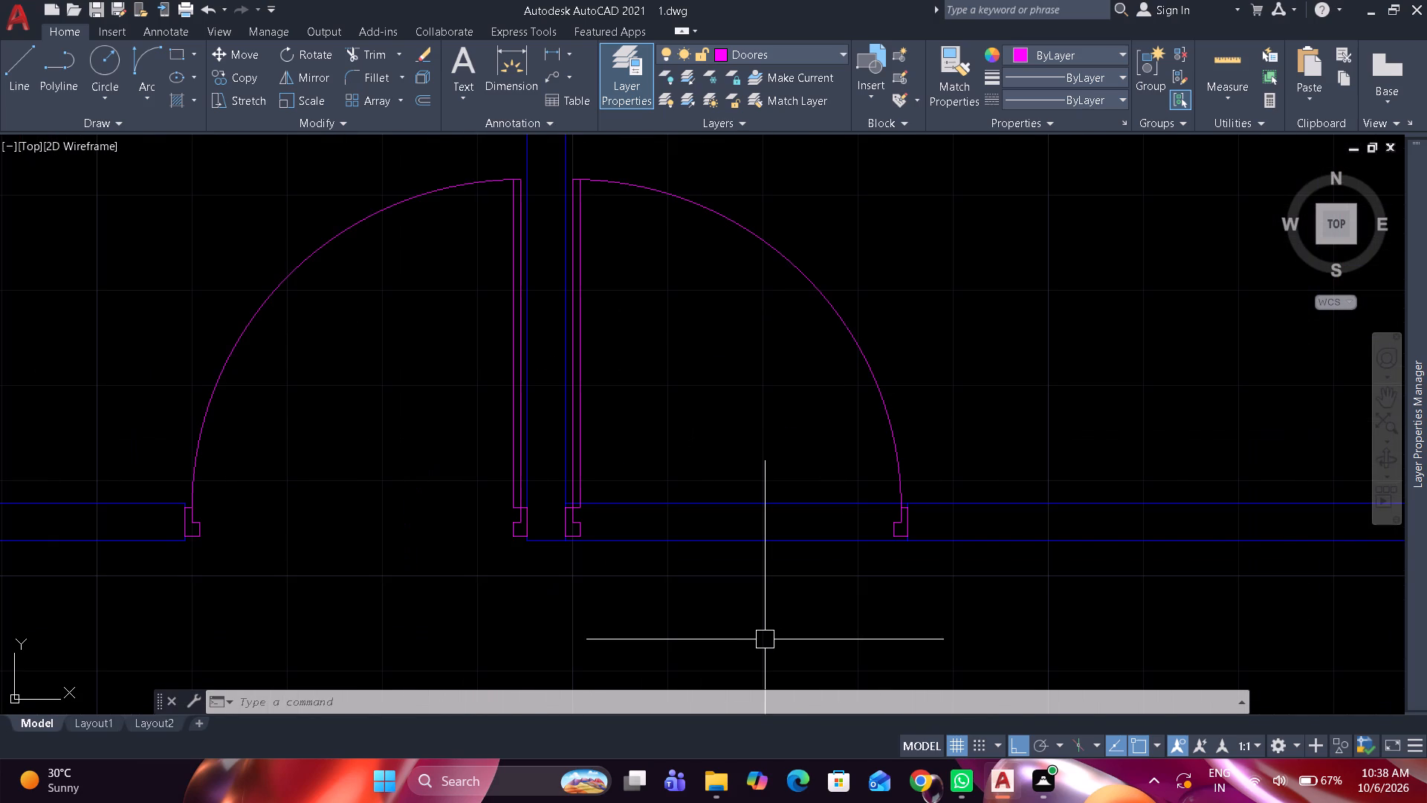
text(tr)
key(space)
click(747, 457)
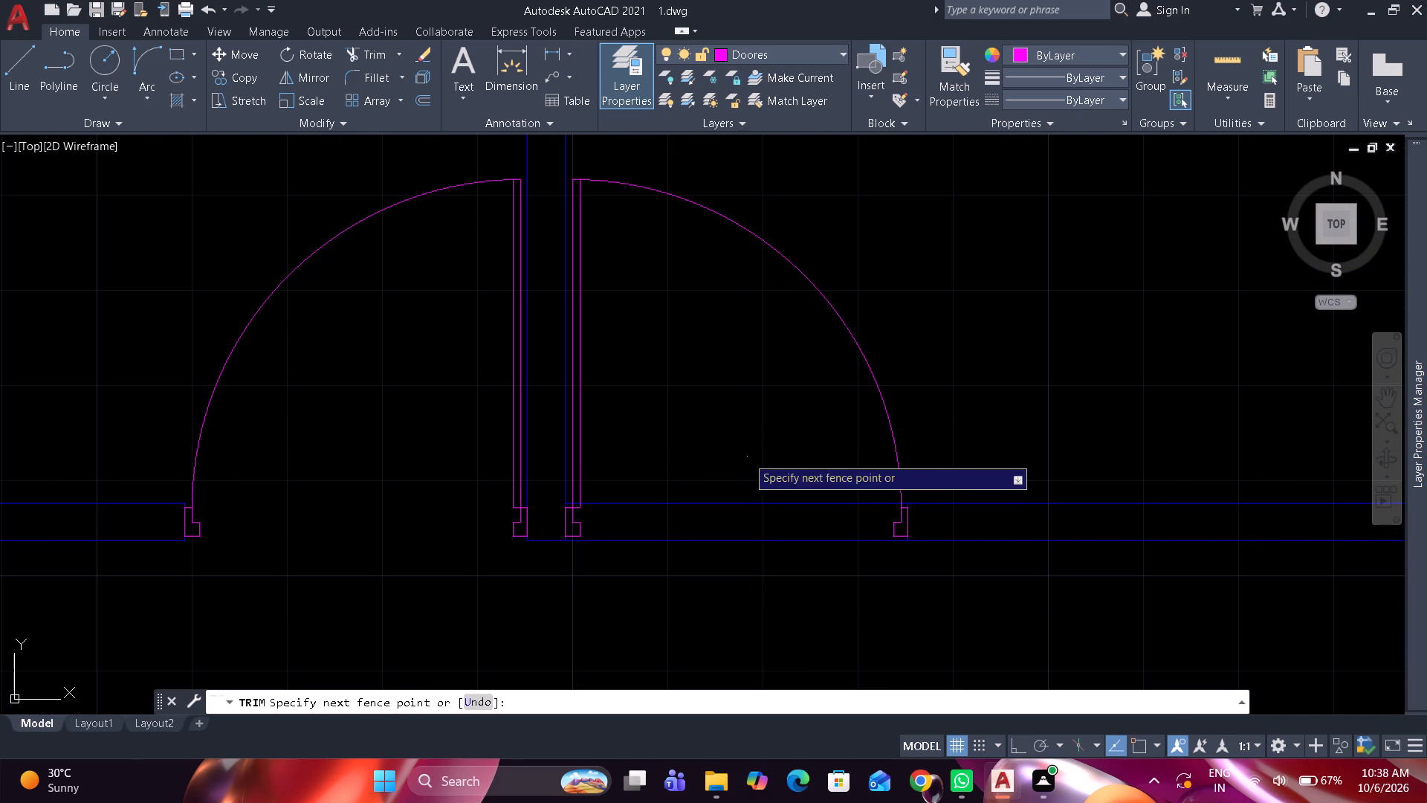
click(735, 586)
scroll(598, 512, up, 4)
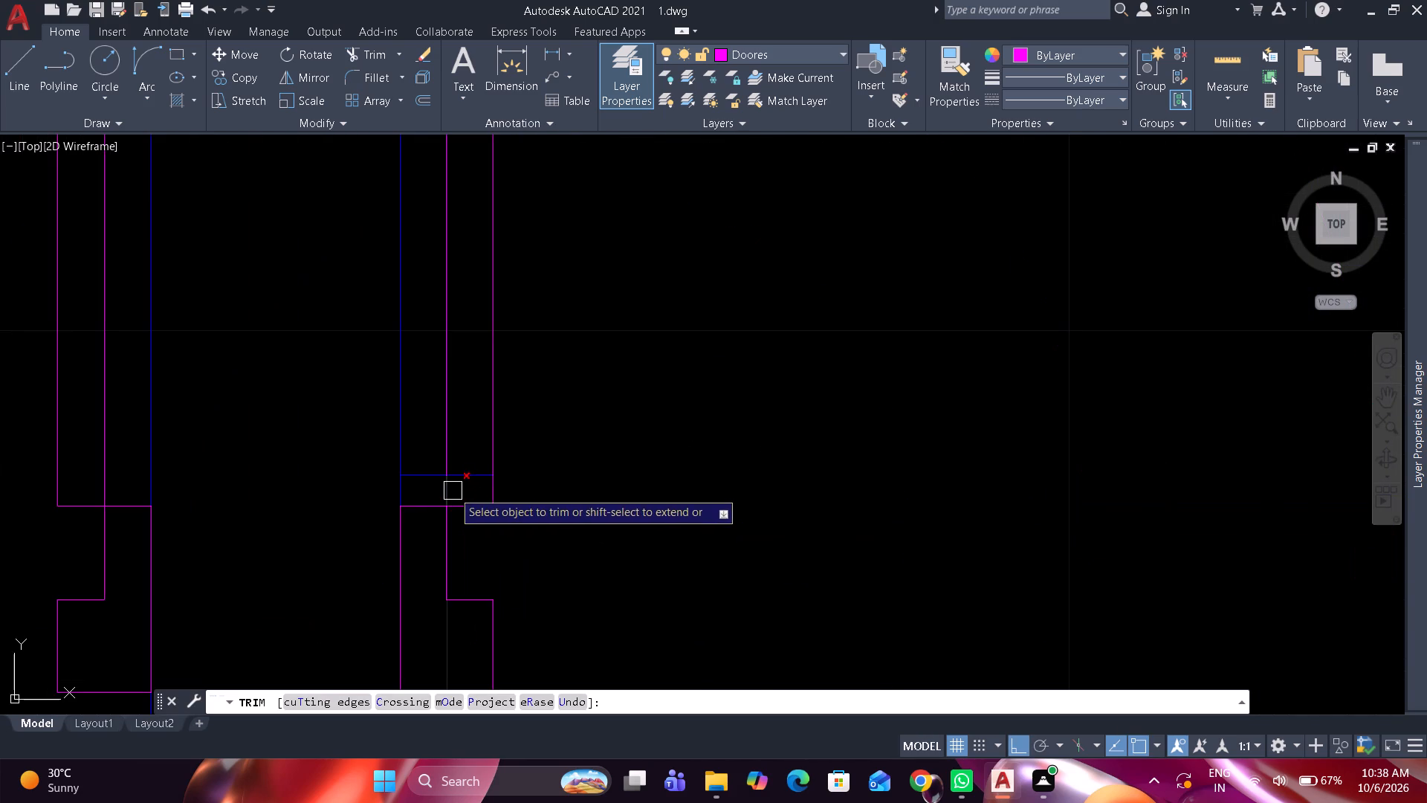
click(461, 478)
click(426, 478)
key(space)
Dismiss the incoming chat notification covering part of the drawing.
scroll(661, 322, down, 2)
scroll(687, 391, down, 3)
scroll(696, 503, down, 1)
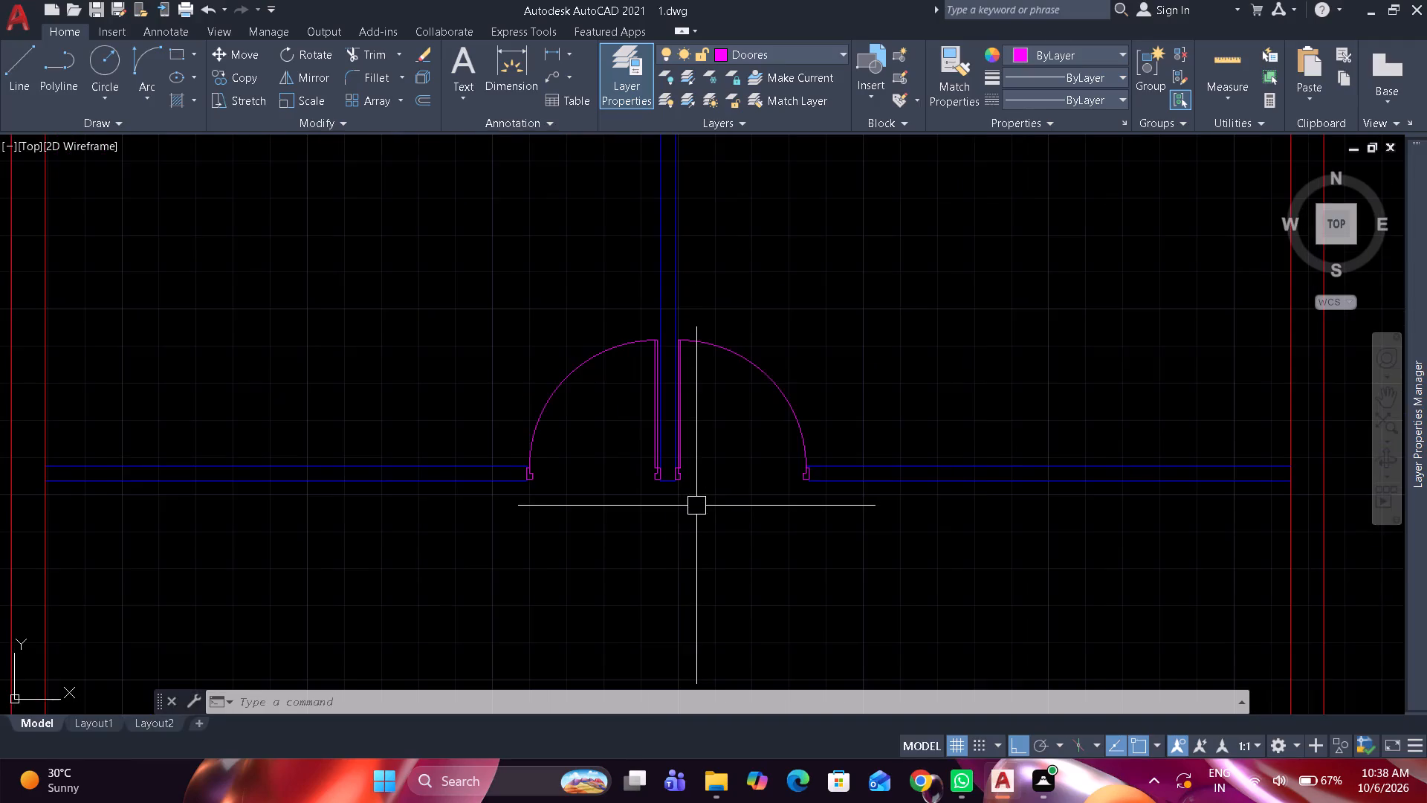
scroll(696, 506, down, 2)
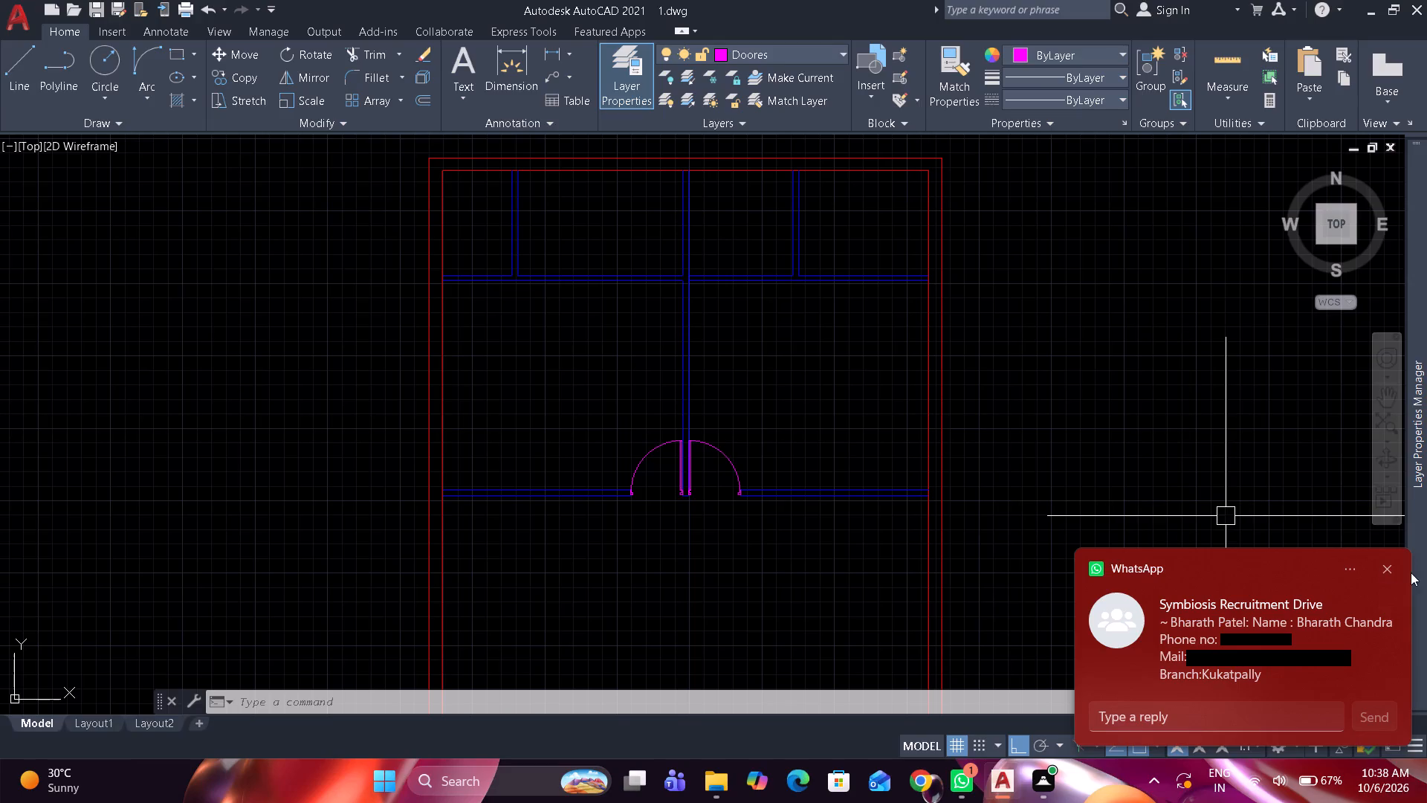
click(1388, 566)
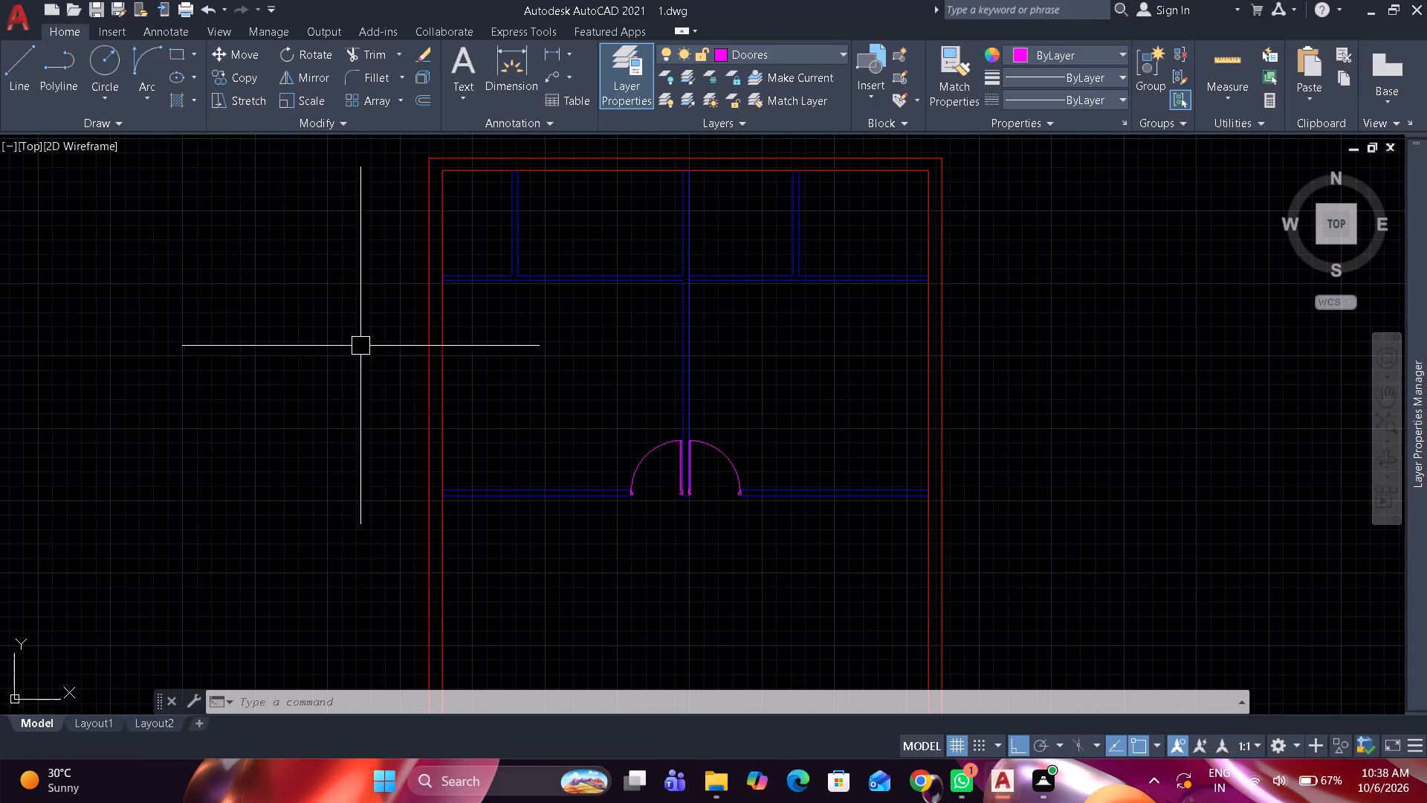
middle_drag(399, 379, 445, 431)
scroll(550, 306, up, 3)
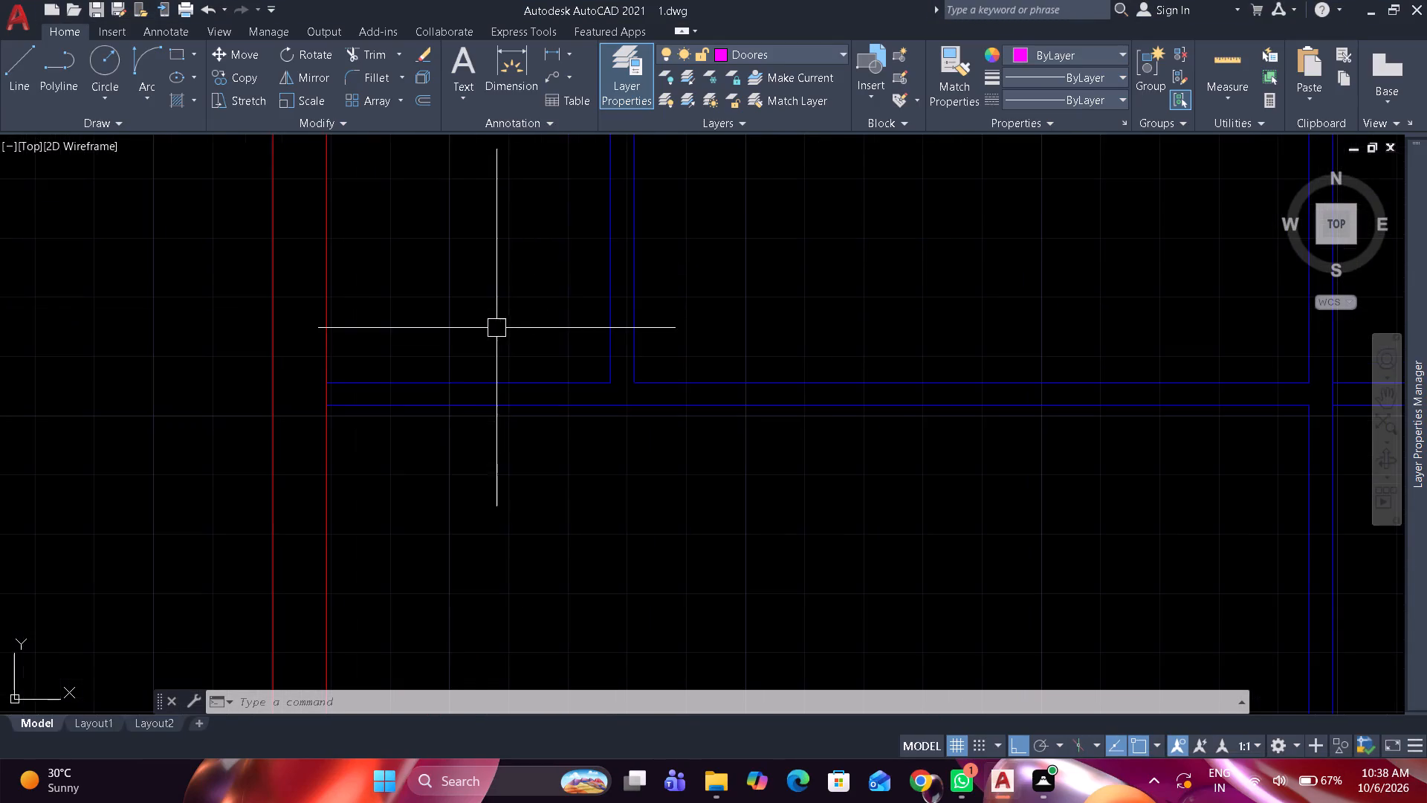
Offset the inner line of the left outer wall 2' inward across the horizontal partition below the narrow upper-left room.
middle_drag(502, 341, 519, 399)
scroll(515, 404, up, 1)
double_click(525, 461)
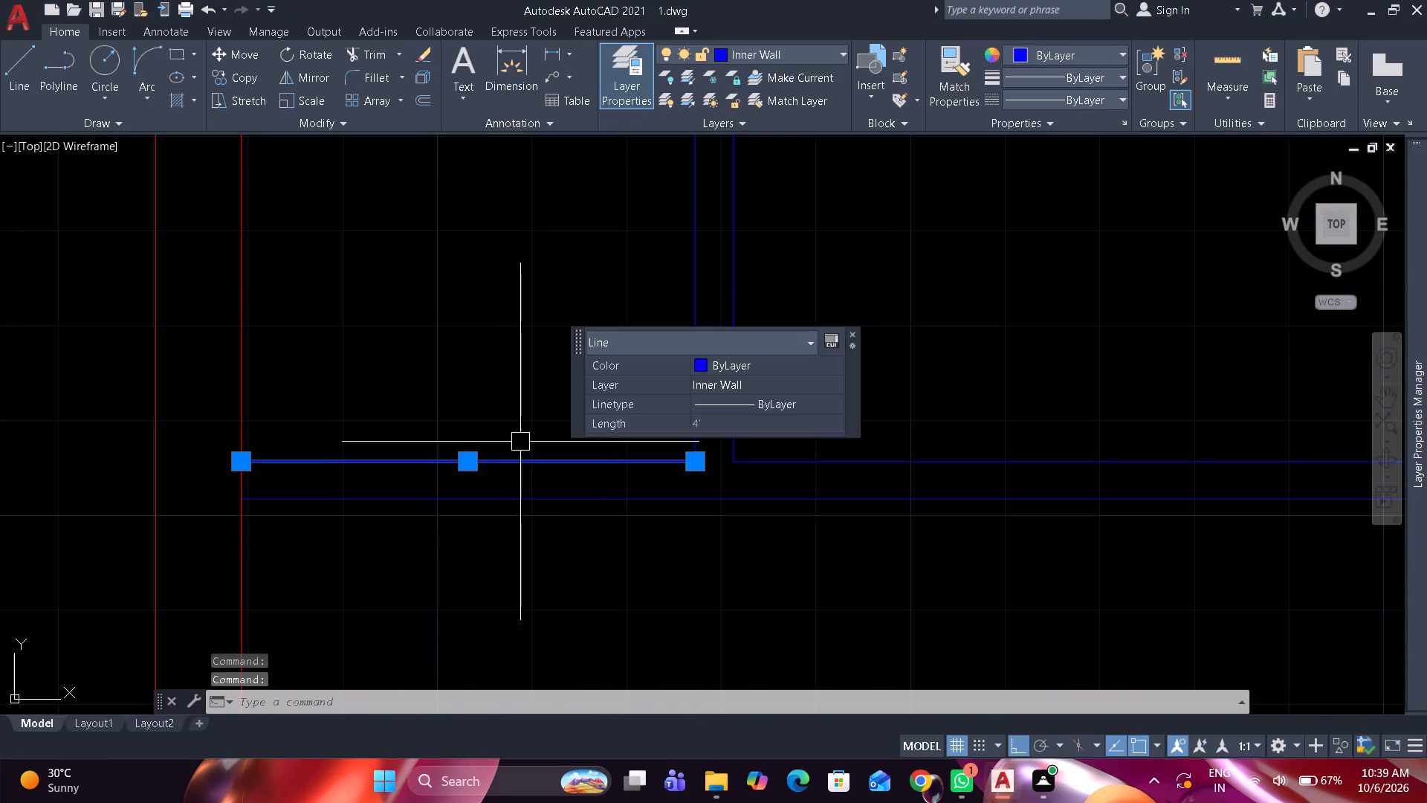
key(Escape)
text(o)
key(space)
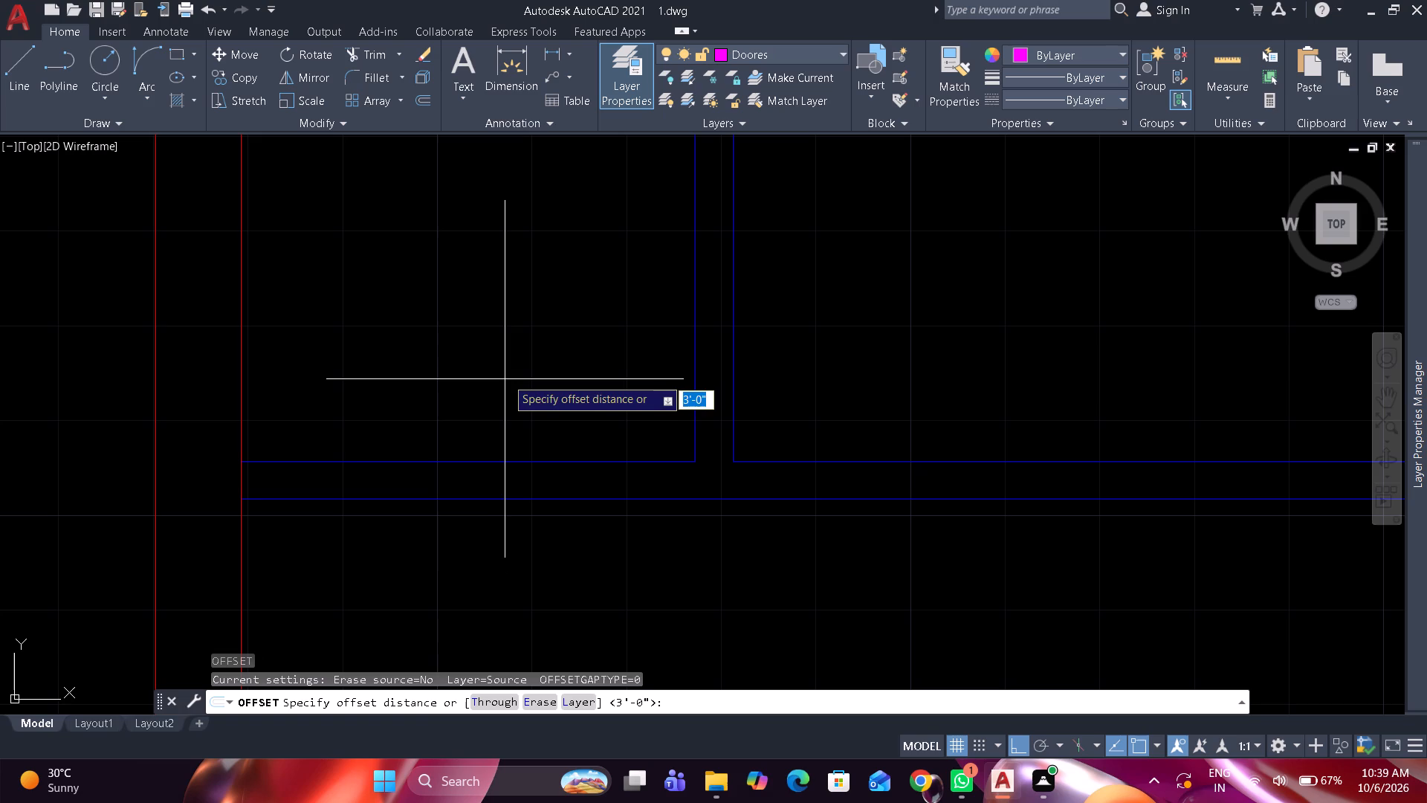
key(2)
key(apostrophe)
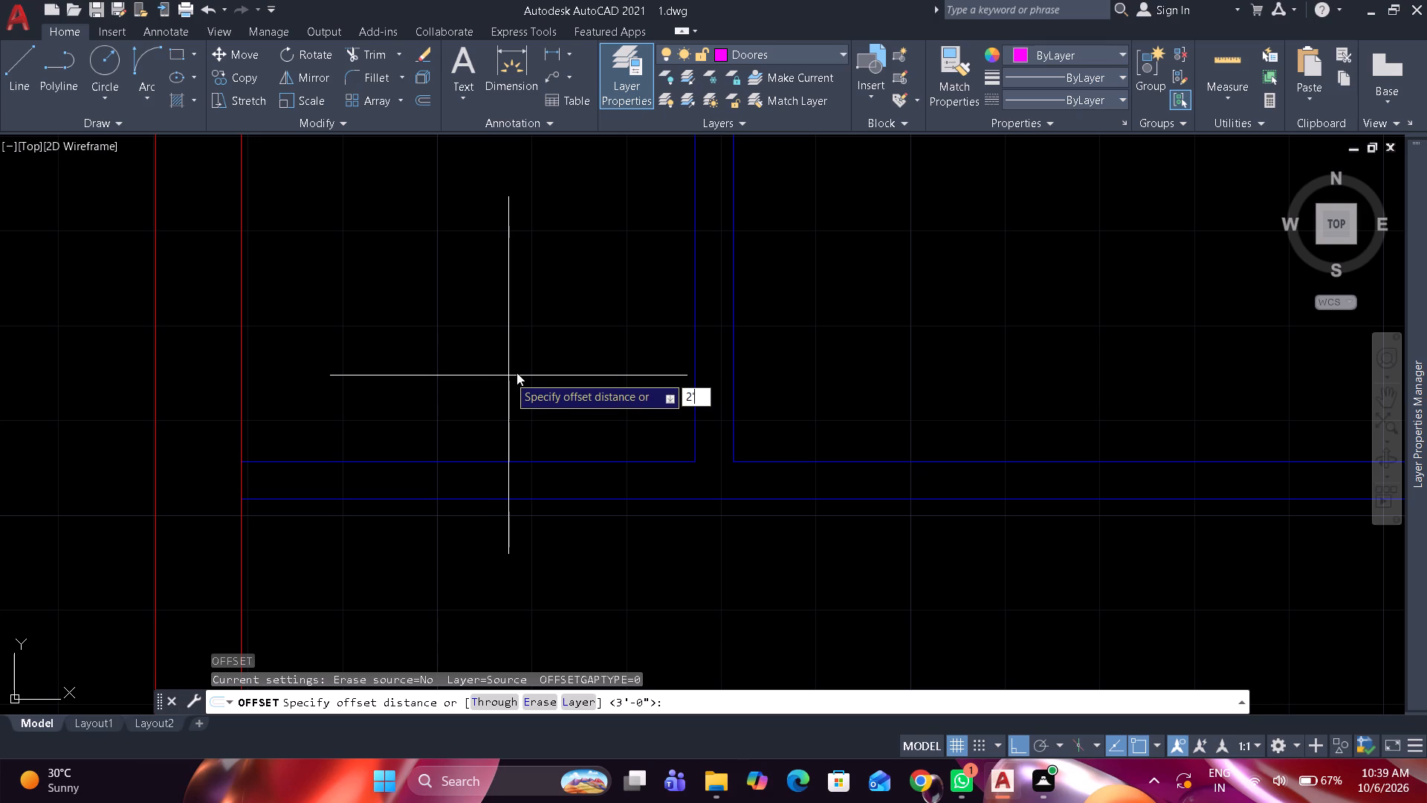
key(6)
key(shift+quotedbl)
key(BackSpace)
key(BackSpace)
key(space)
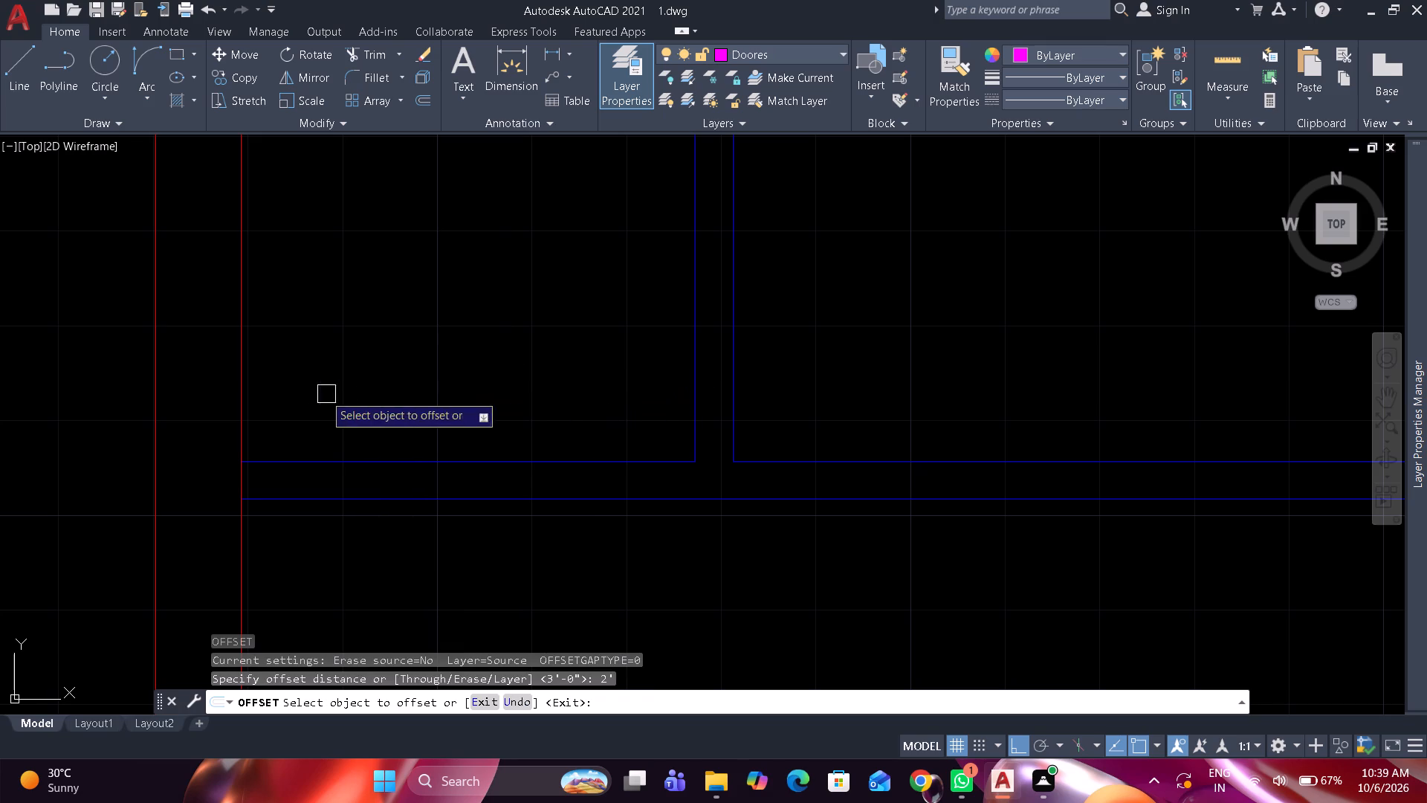
drag(246, 394, 257, 390)
click(340, 373)
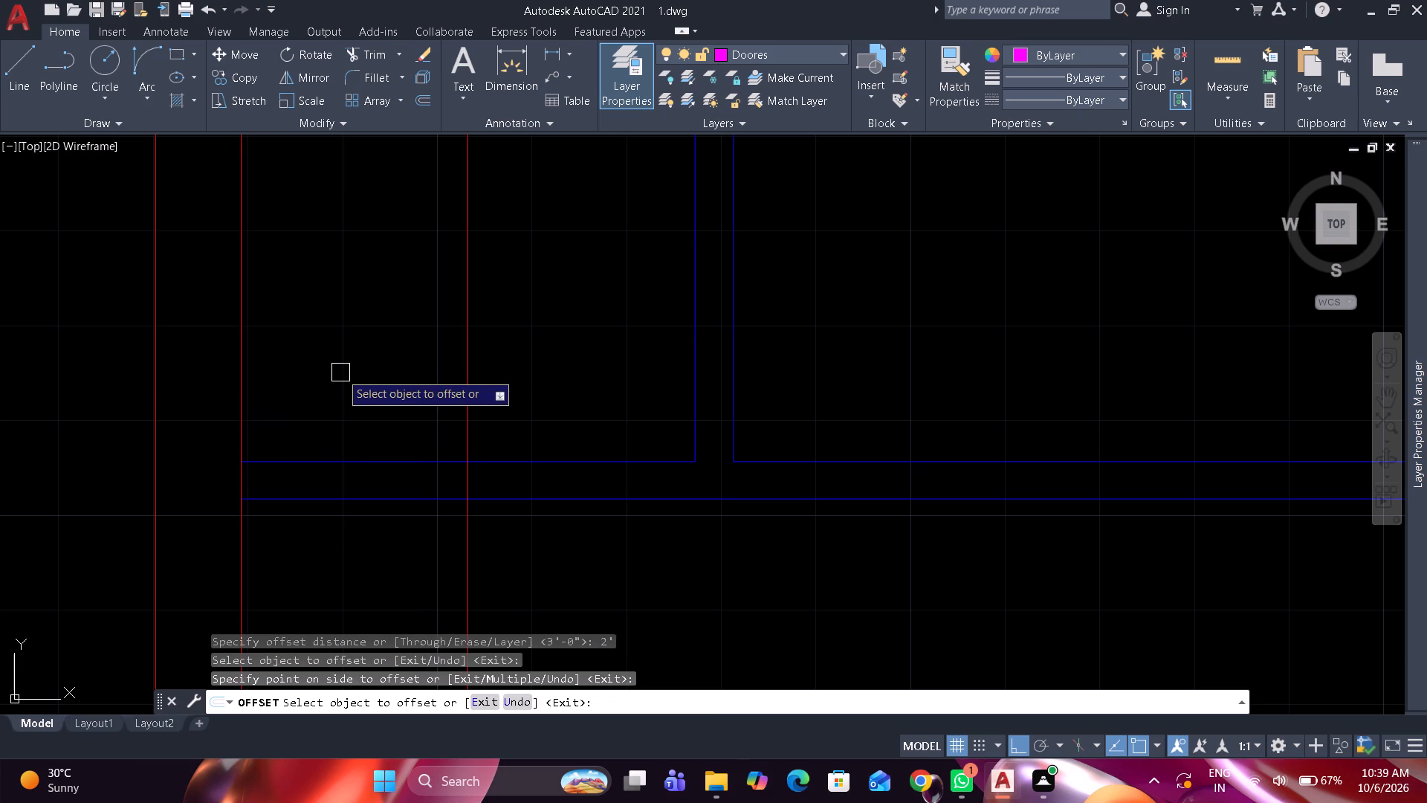
key(space)
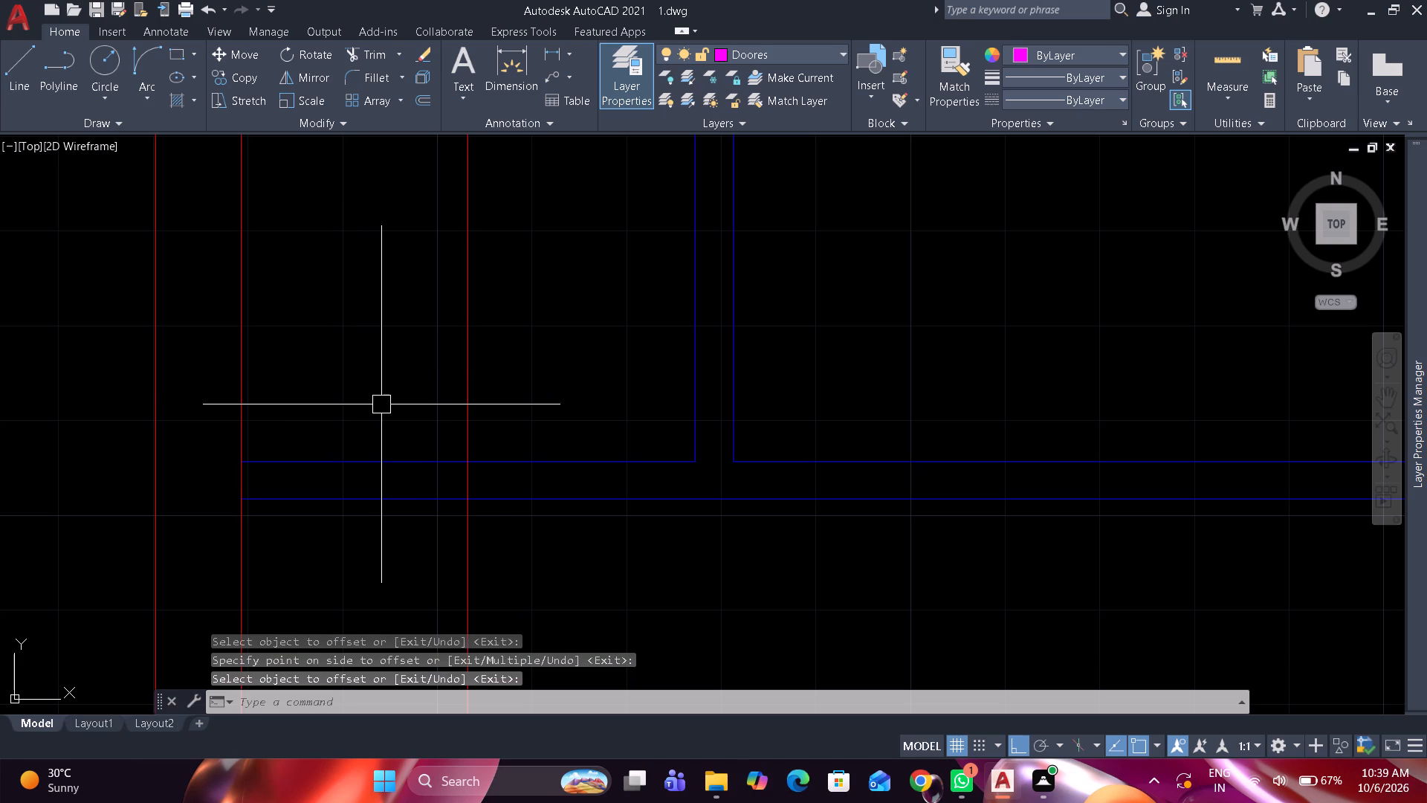
Move the new offset line to the Inner Wall layer.
click(463, 404)
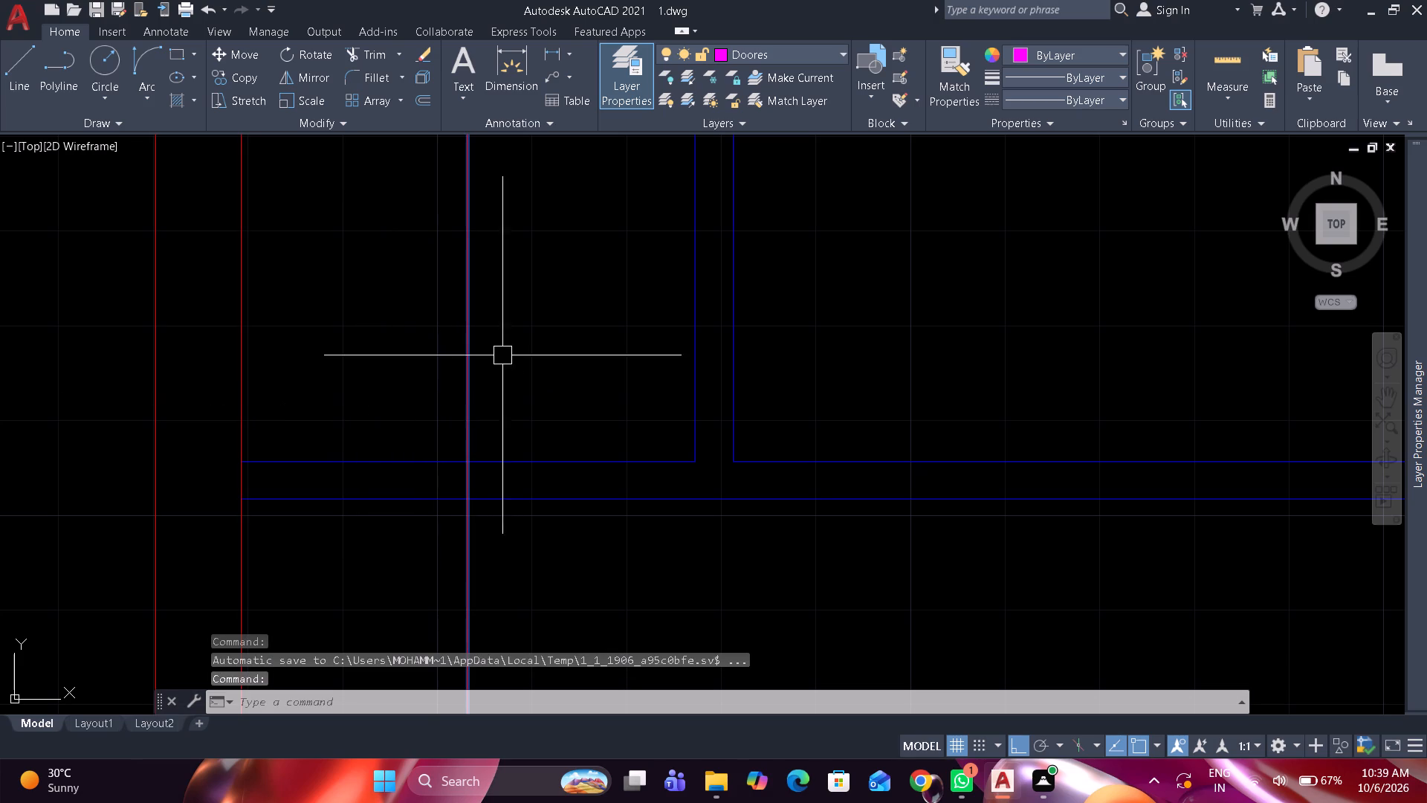
click(783, 51)
click(763, 116)
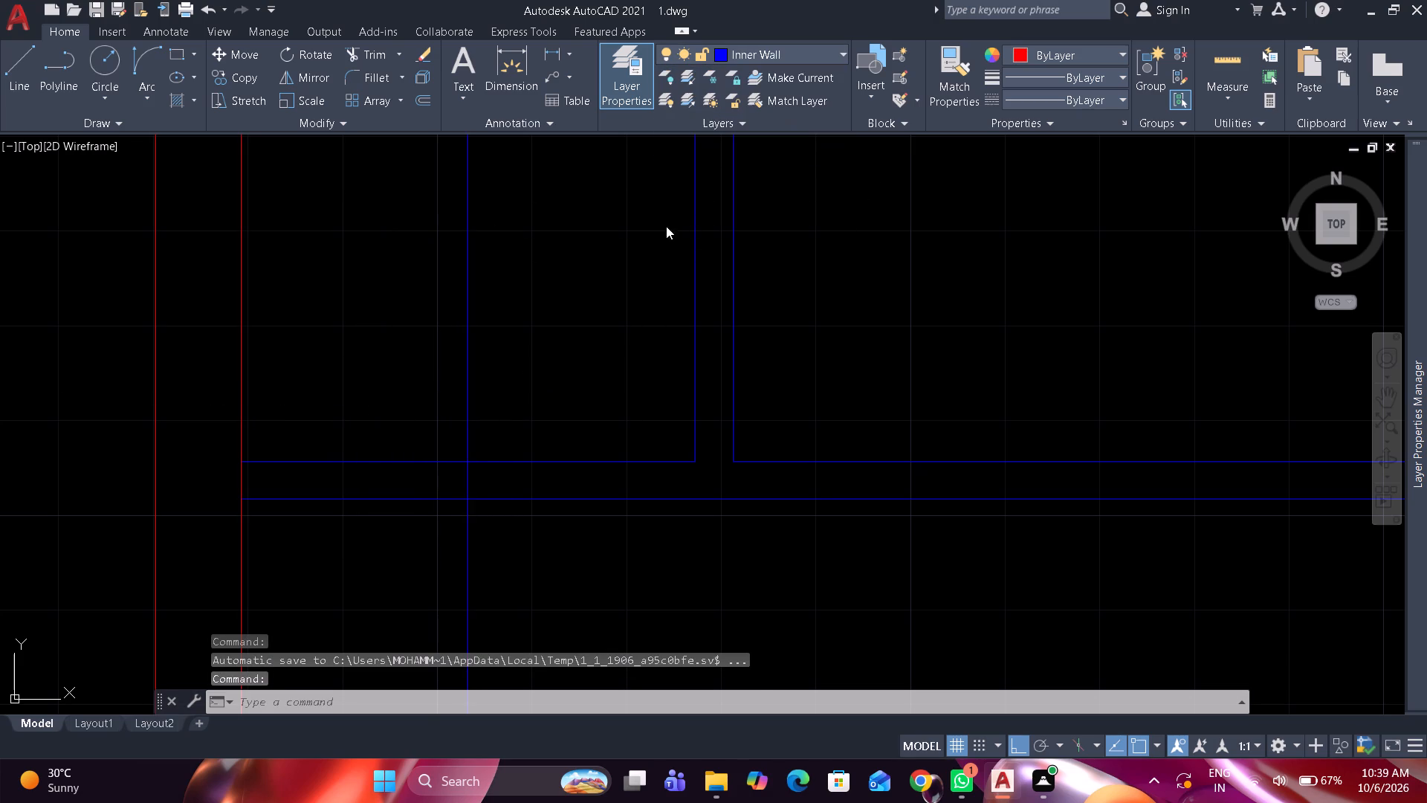
Trim the offset line to a wall end between the partition lines and cut away both partition lines toward the outer wall.
text(tr)
key(space)
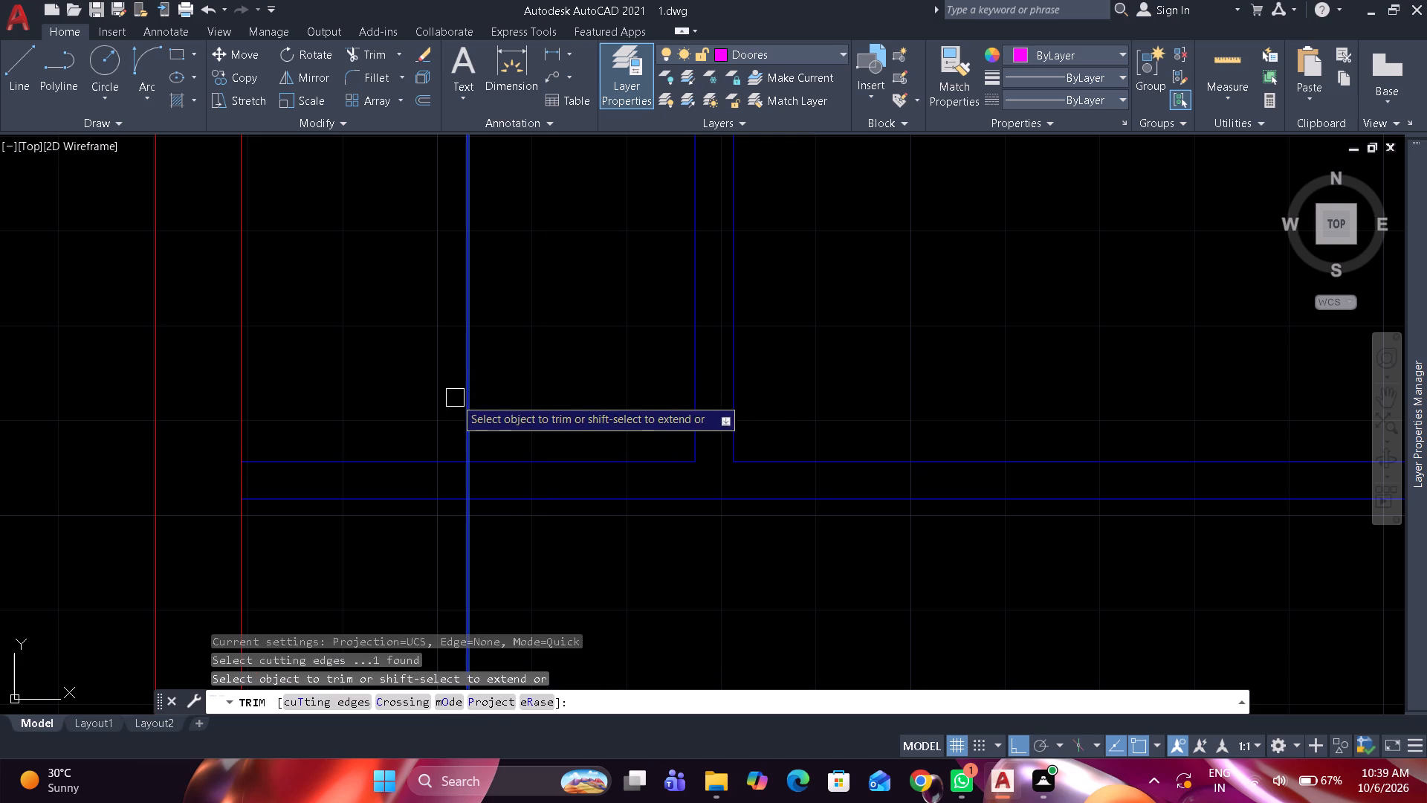
key(Escape)
key(space)
click(467, 390)
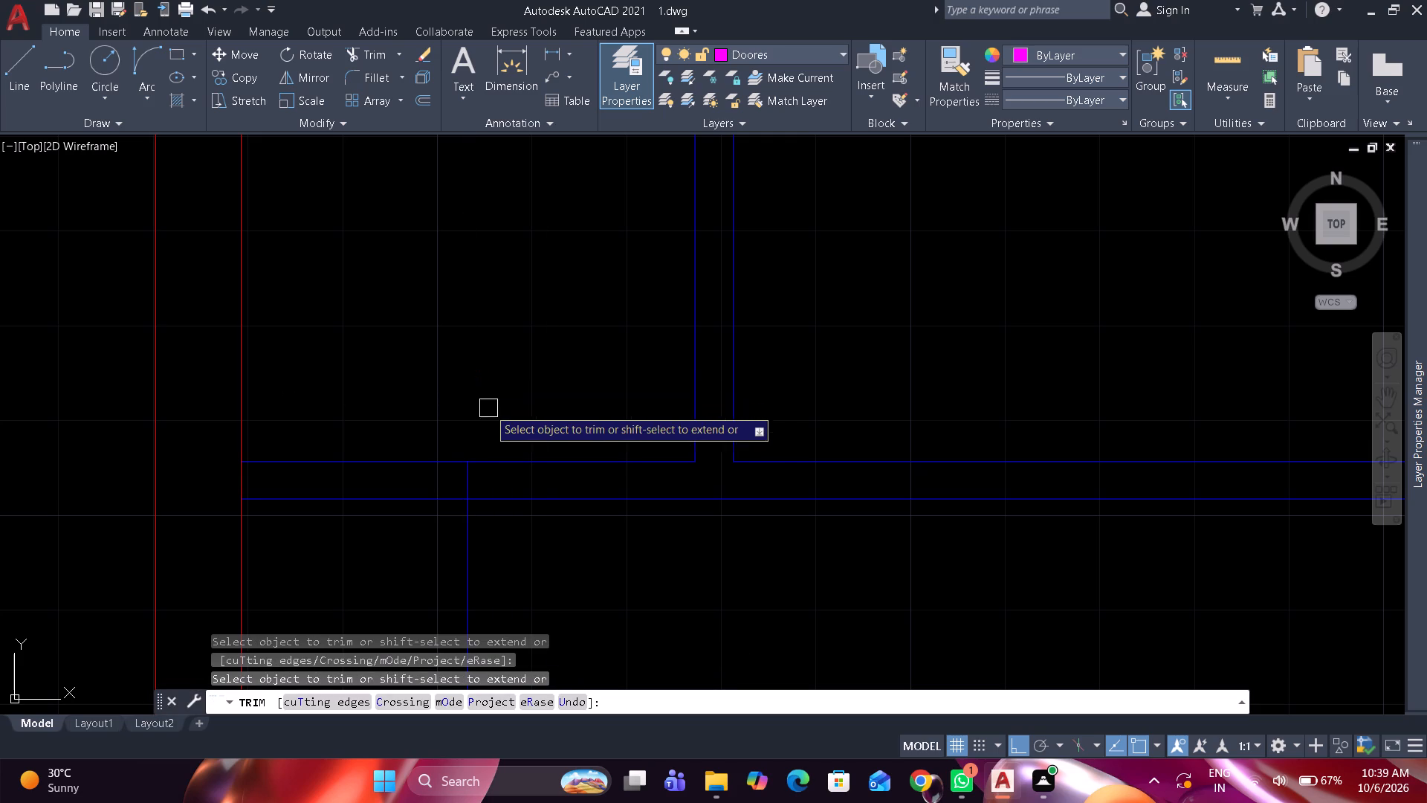
click(473, 520)
click(397, 522)
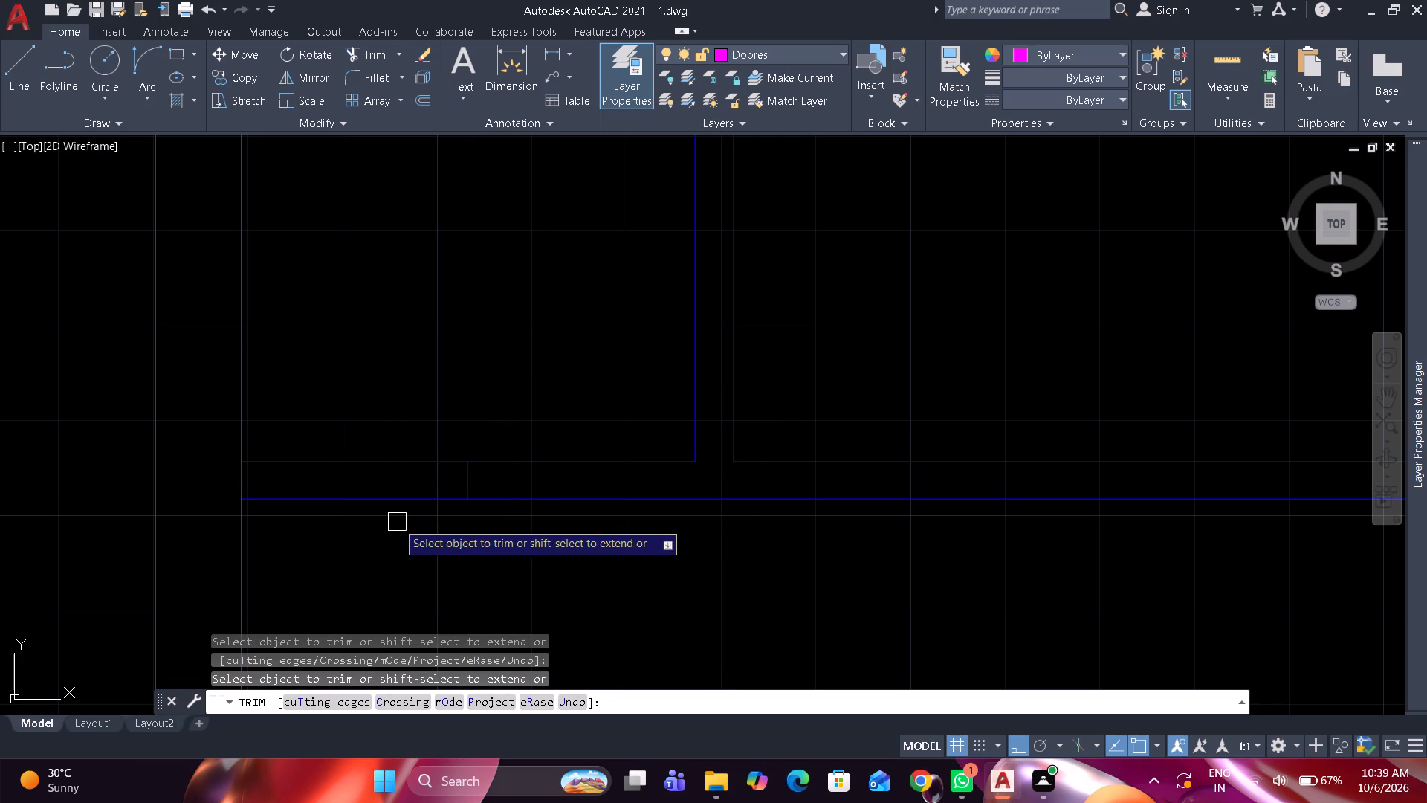
click(415, 387)
key(space)
scroll(469, 324, down, 3)
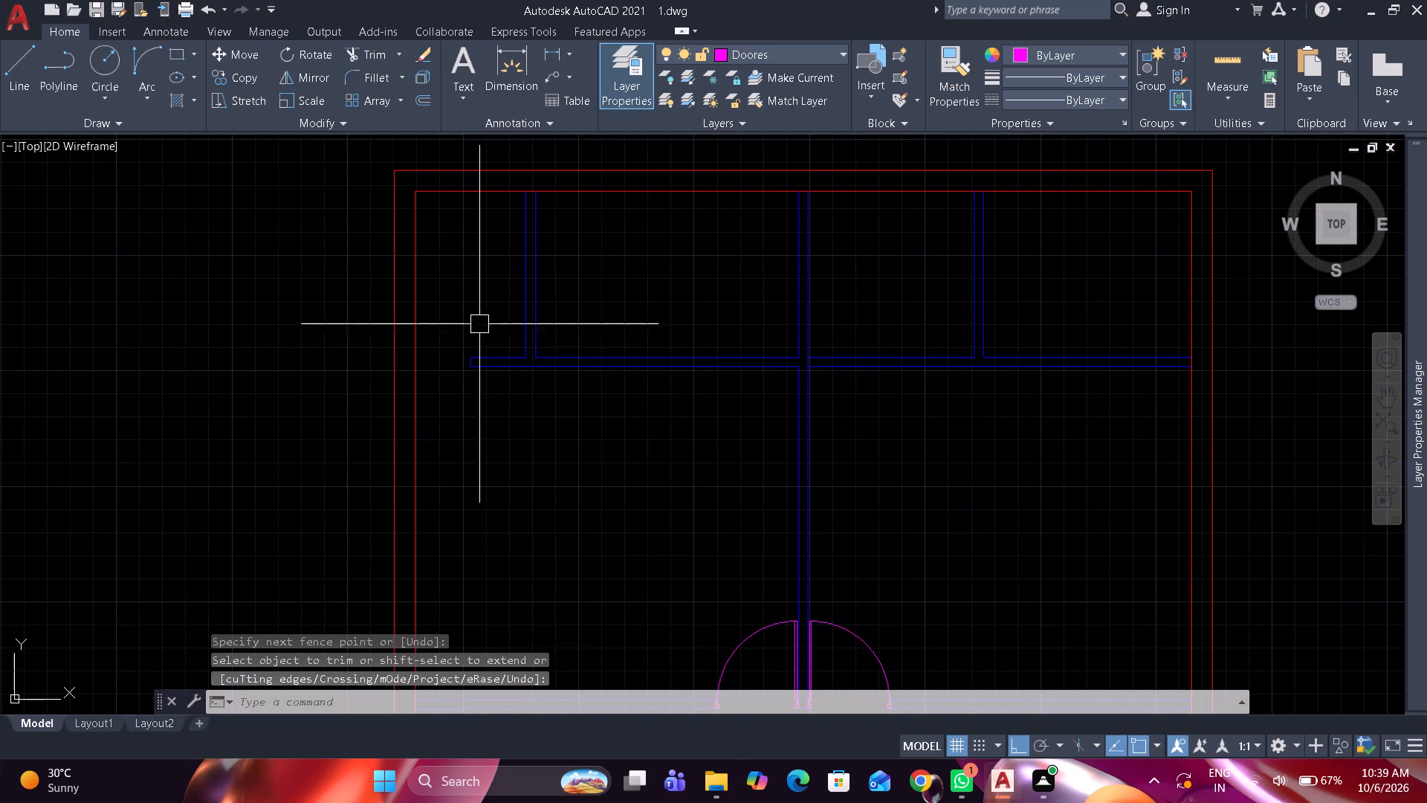
Copy the door frame beside the central partition by its outer edge's midpoint onto the midpoint of the new wall end.
scroll(581, 460, down, 1)
middle_drag(592, 453, 550, 292)
scroll(628, 458, up, 5)
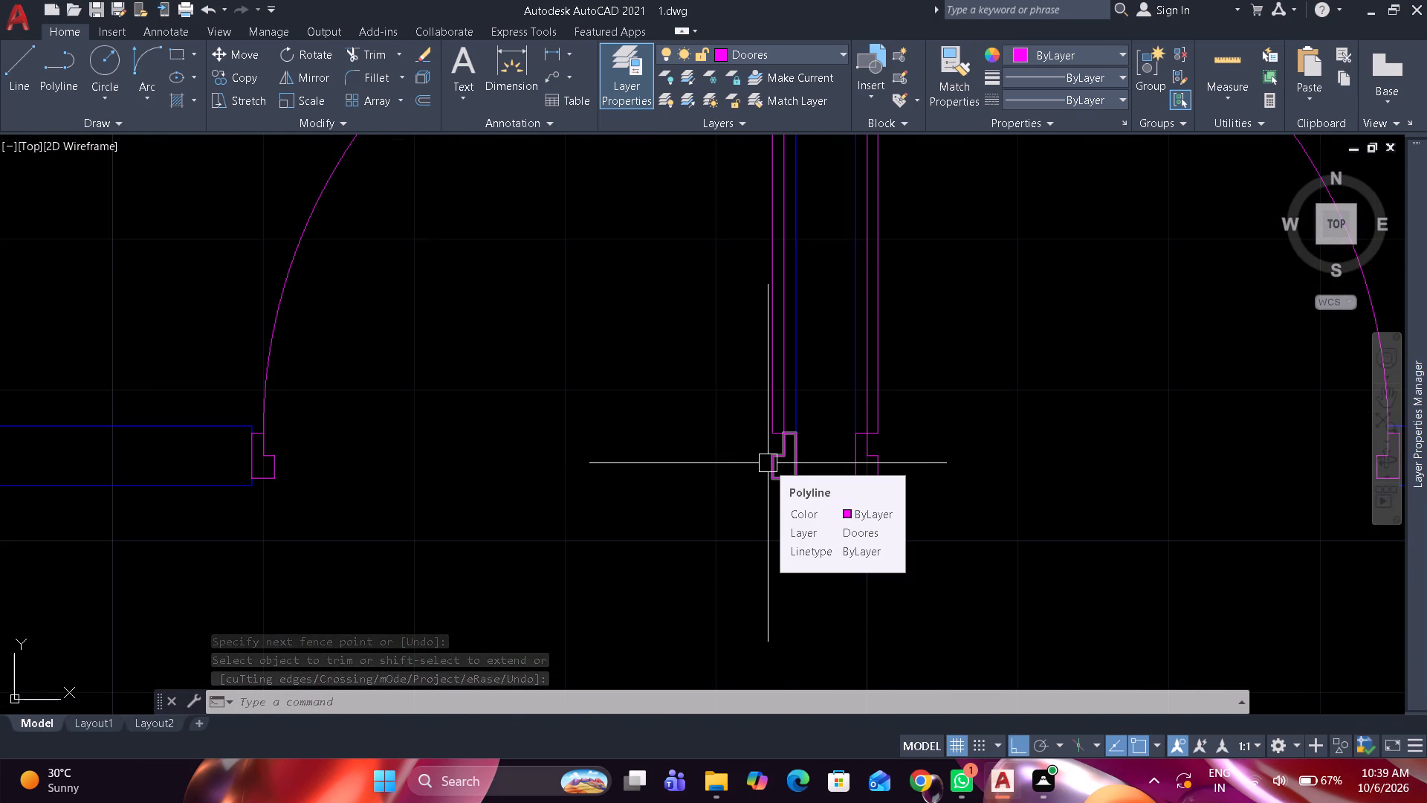
click(768, 463)
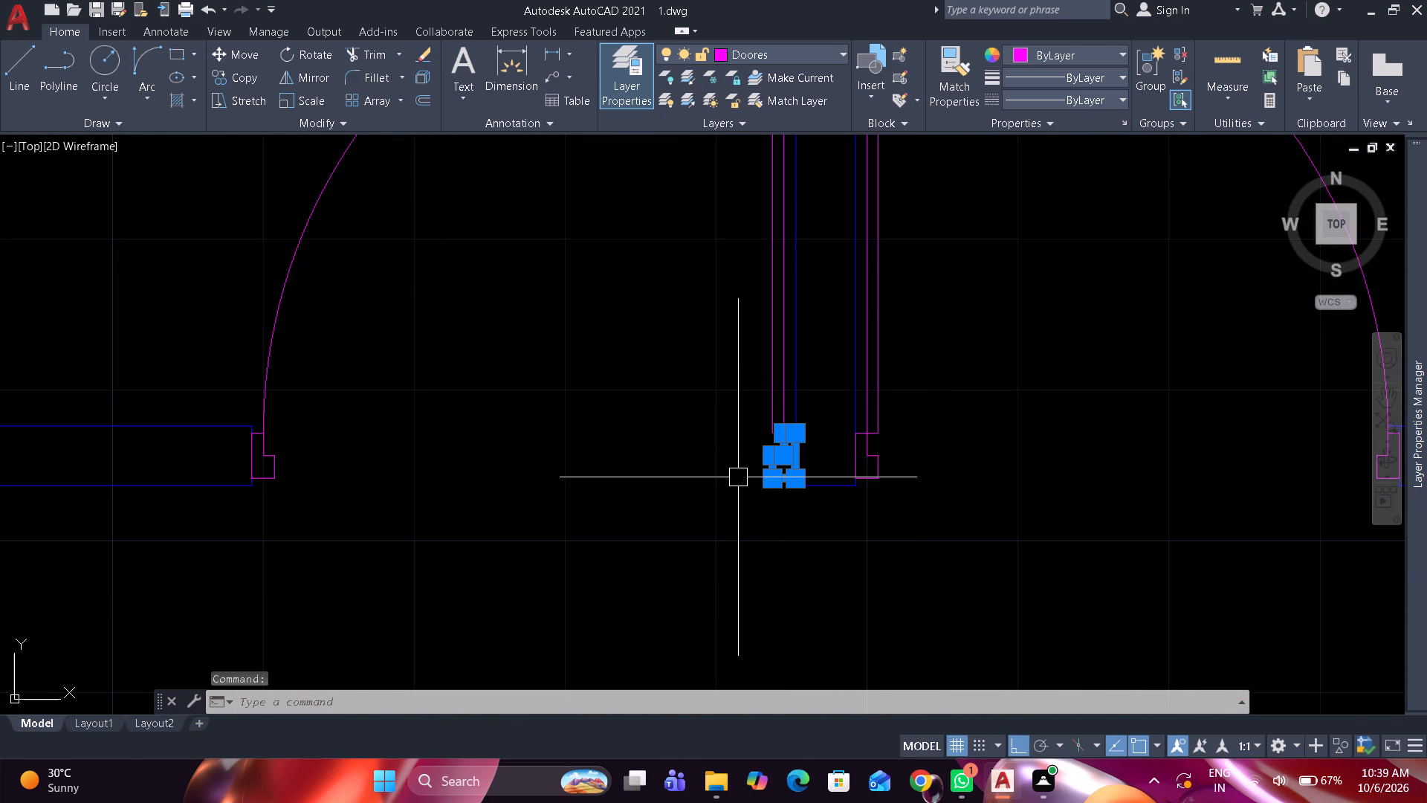
text(co)
key(space)
scroll(774, 471, up, 1)
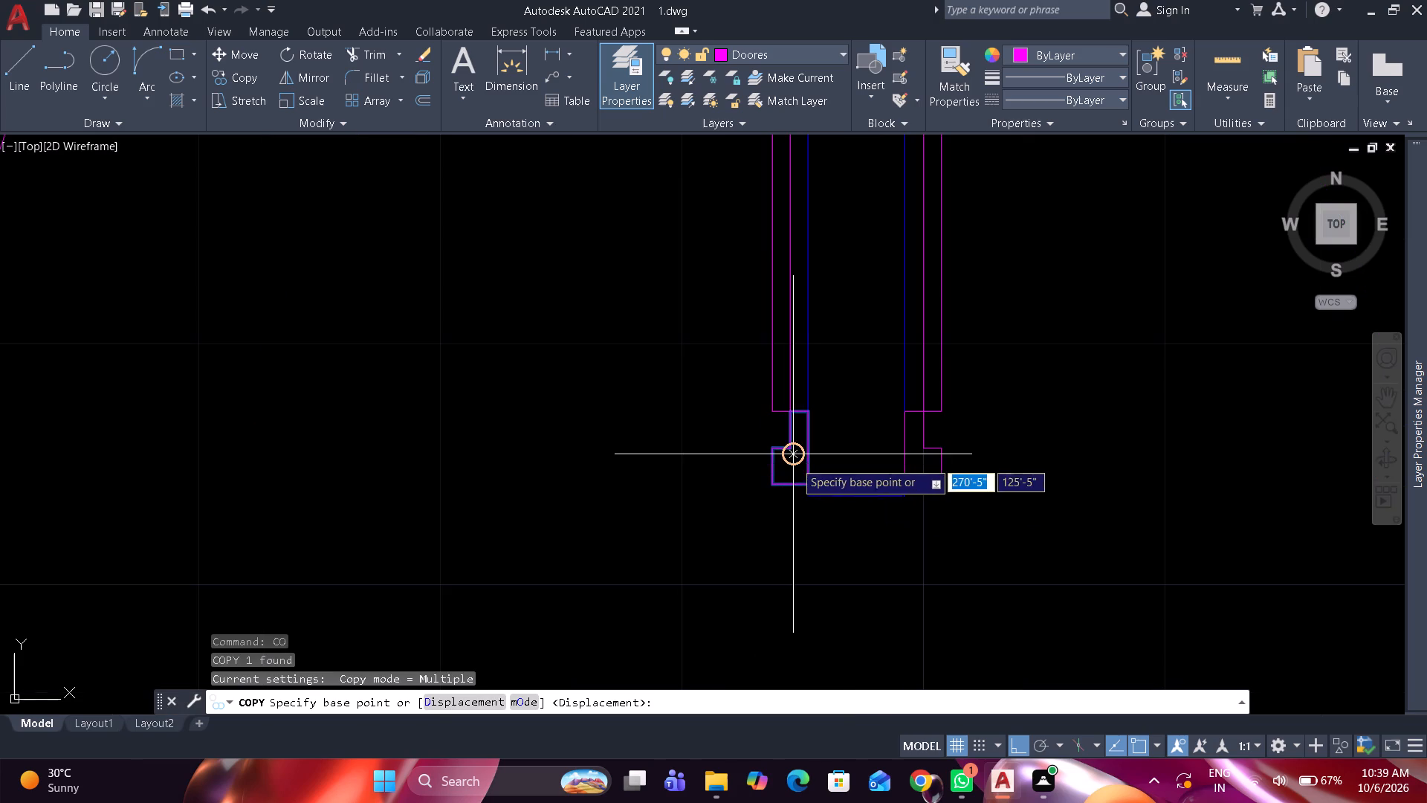
click(806, 457)
scroll(796, 462, down, 6)
scroll(618, 357, down, 1)
middle_drag(618, 362, 621, 415)
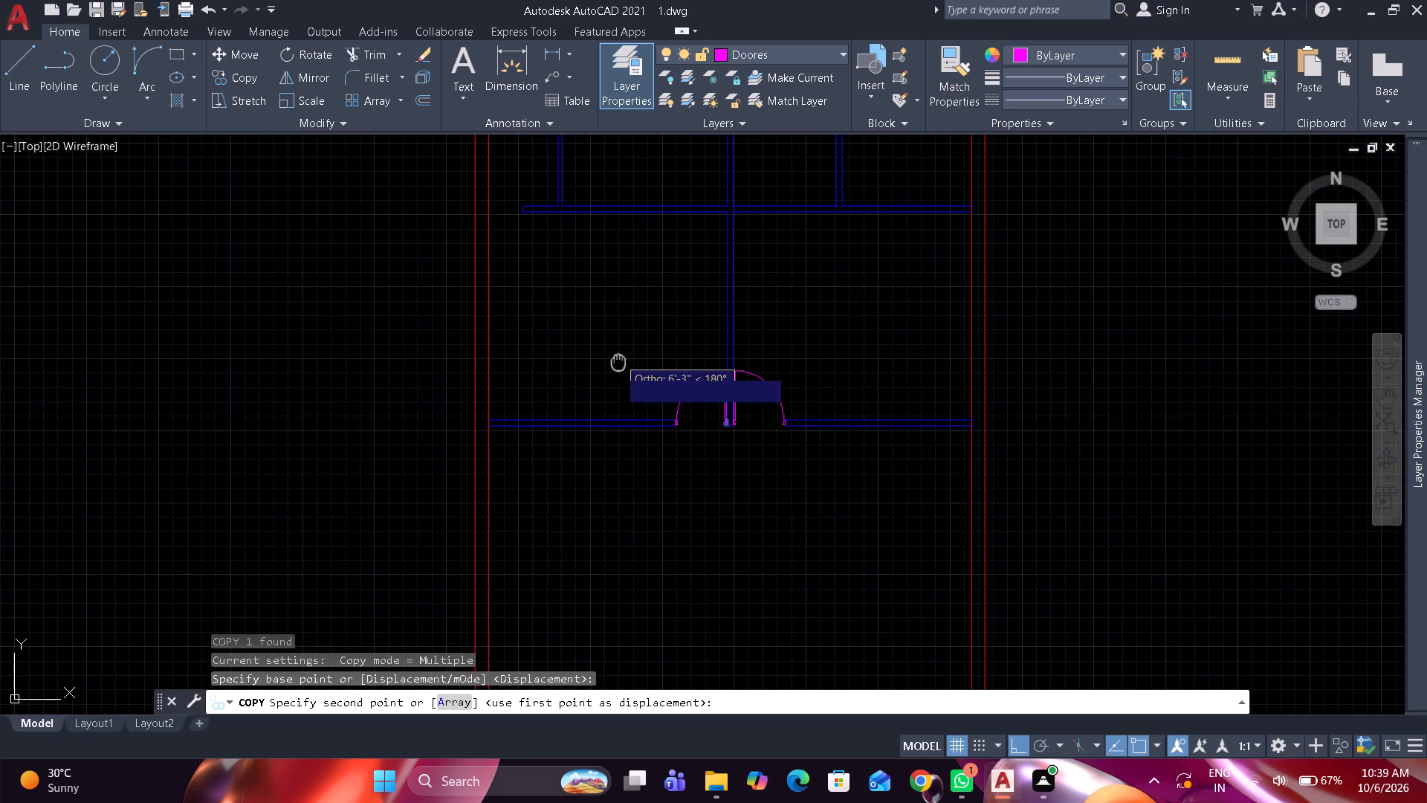
middle_drag(621, 415, 621, 523)
scroll(576, 426, up, 2)
scroll(472, 320, up, 2)
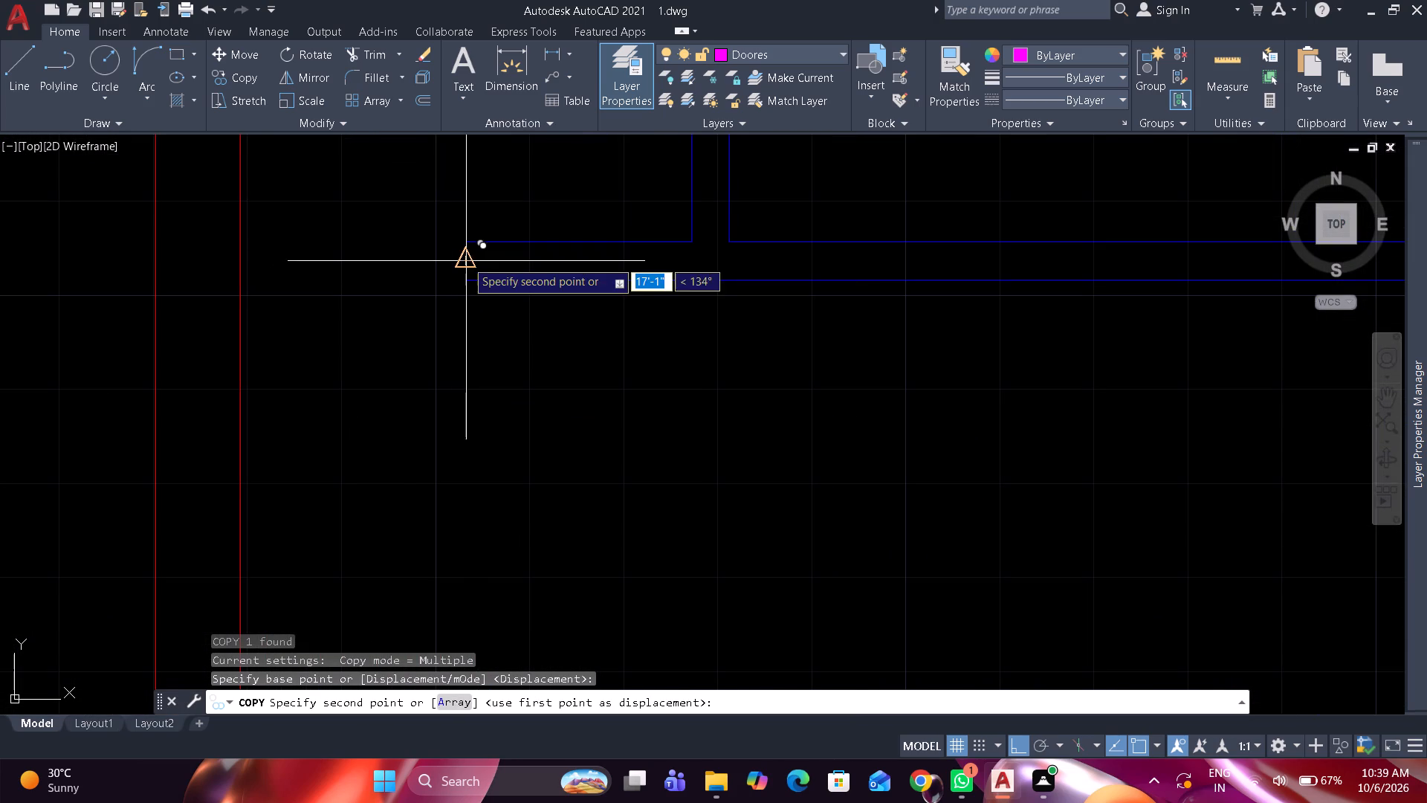
click(466, 260)
key(space)
middle_drag(415, 349, 467, 480)
scroll(450, 409, up, 1)
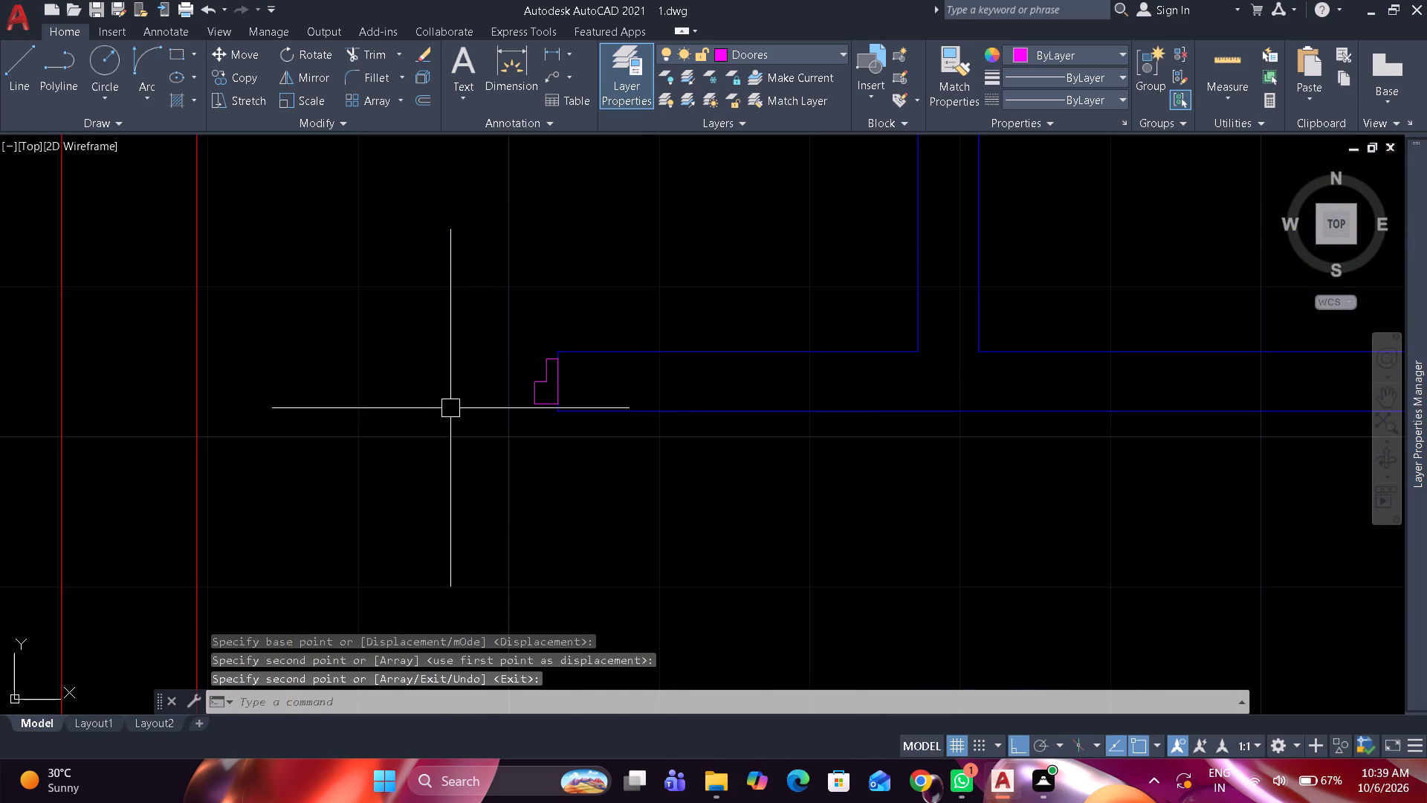
Draw a horizontal helper line from the wall end's lower corner across the opening to the left outer wall.
key(l)
key(space)
drag(556, 409, 519, 430)
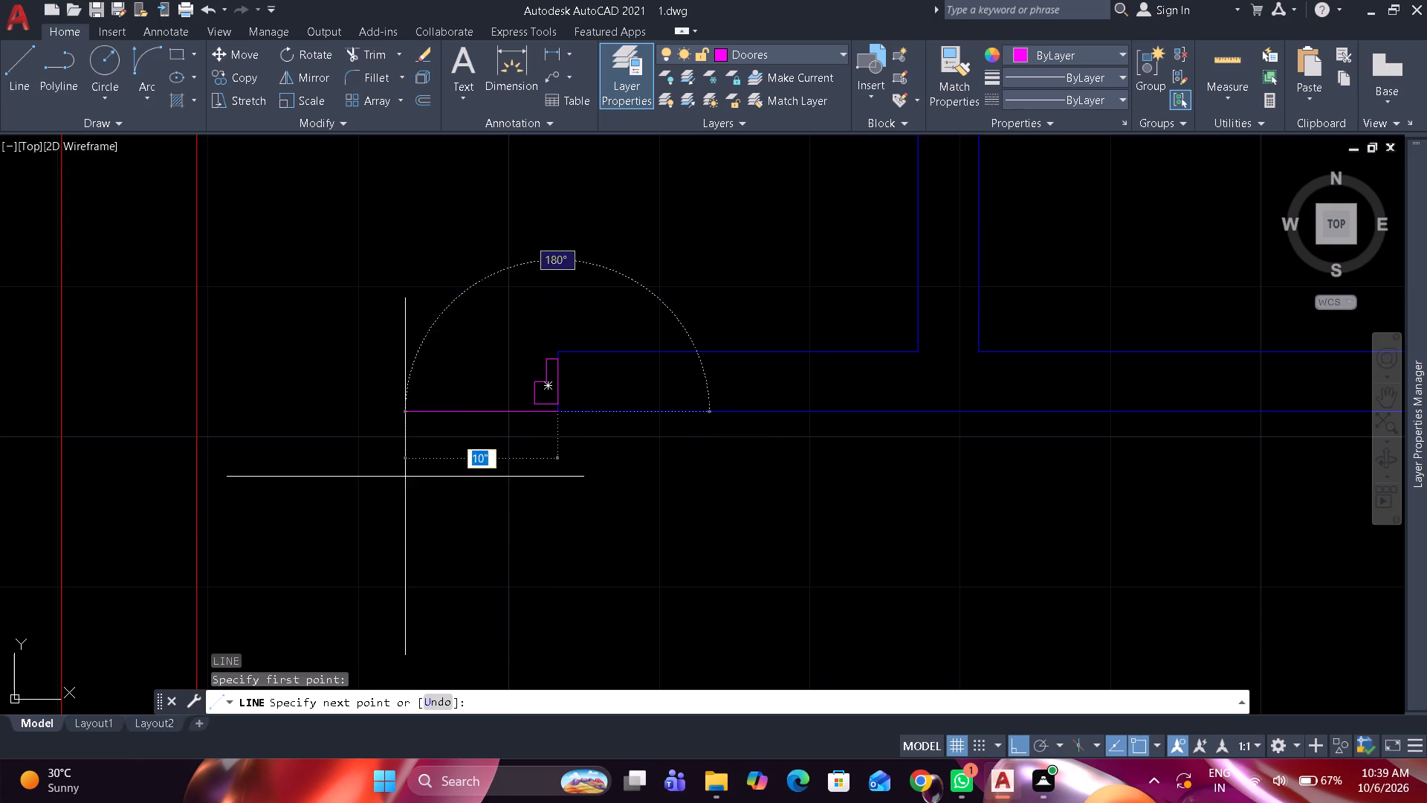
click(201, 408)
key(space)
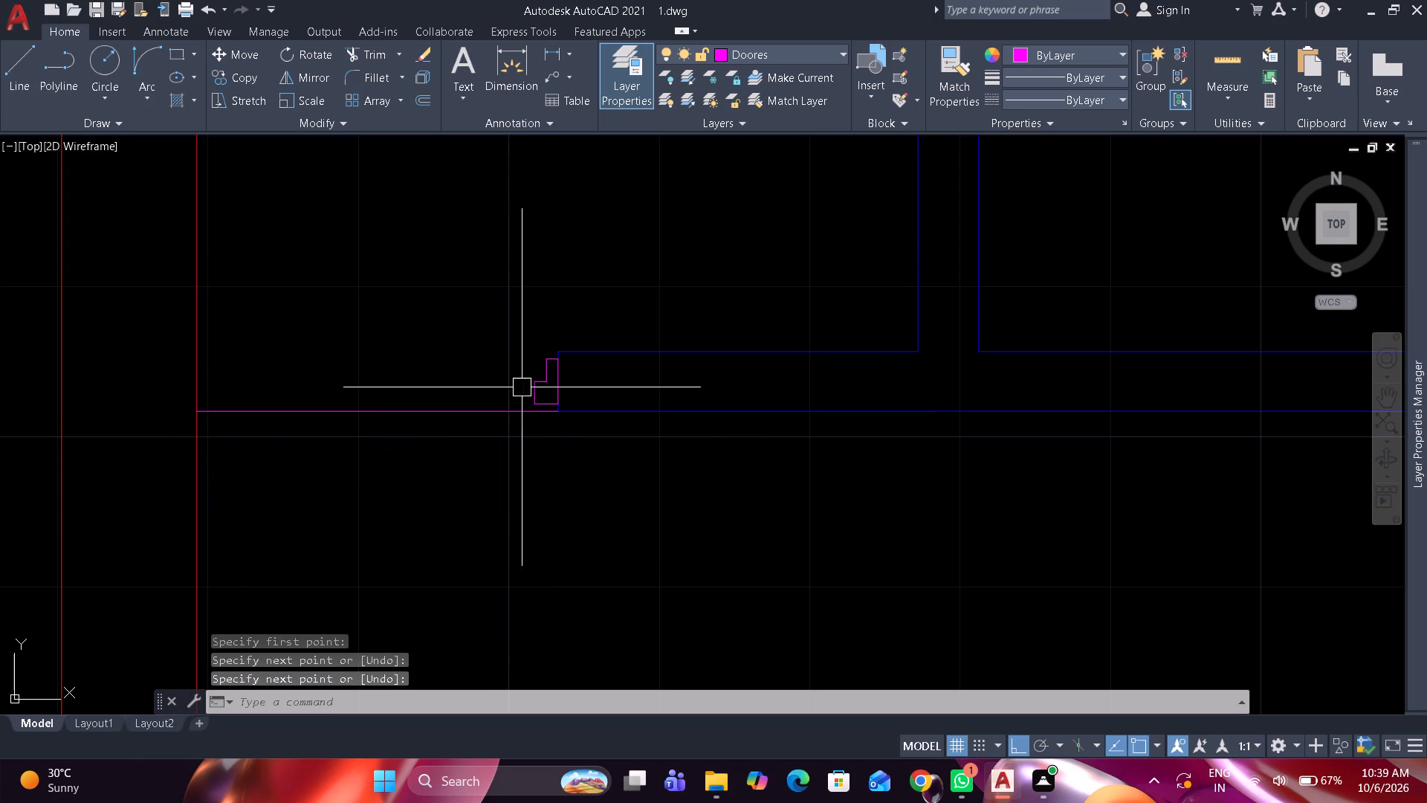
Mirror the copied frame about a vertical axis through the helper line's midpoint, keeping the original.
click(525, 389)
text(mi)
key(space)
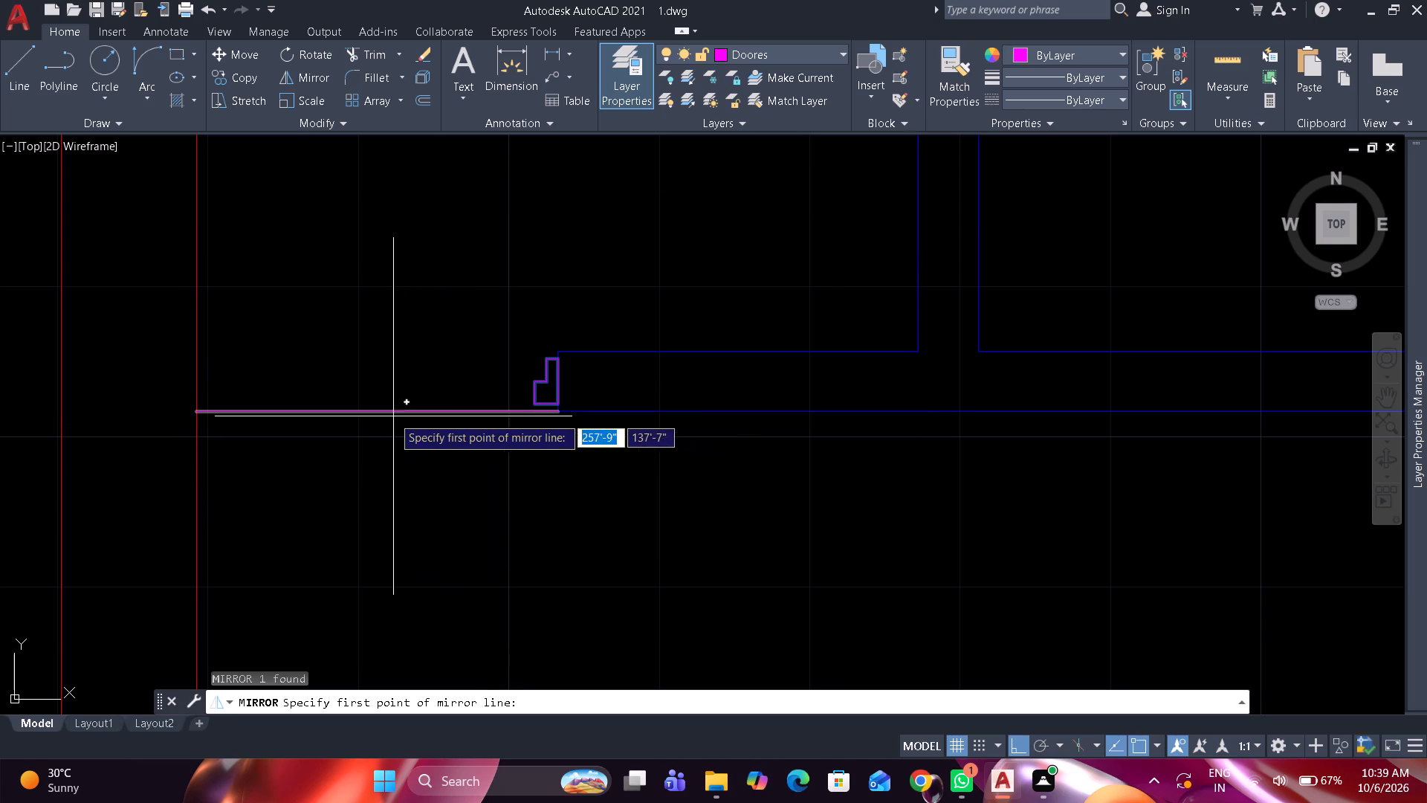
click(384, 410)
click(375, 468)
key(space)
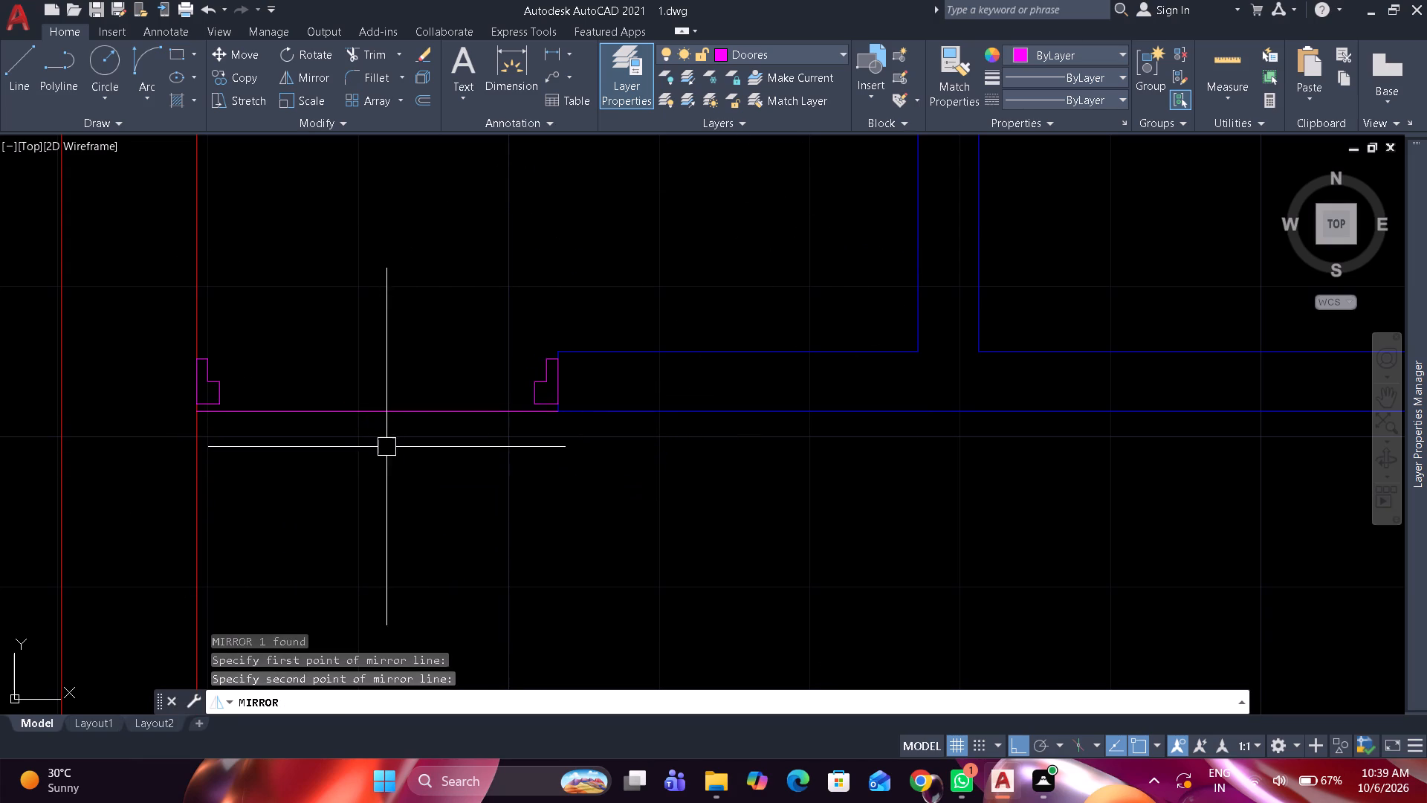
Erase the helper line across the doorway.
drag(387, 445, 379, 404)
click(372, 377)
text(e)
key(space)
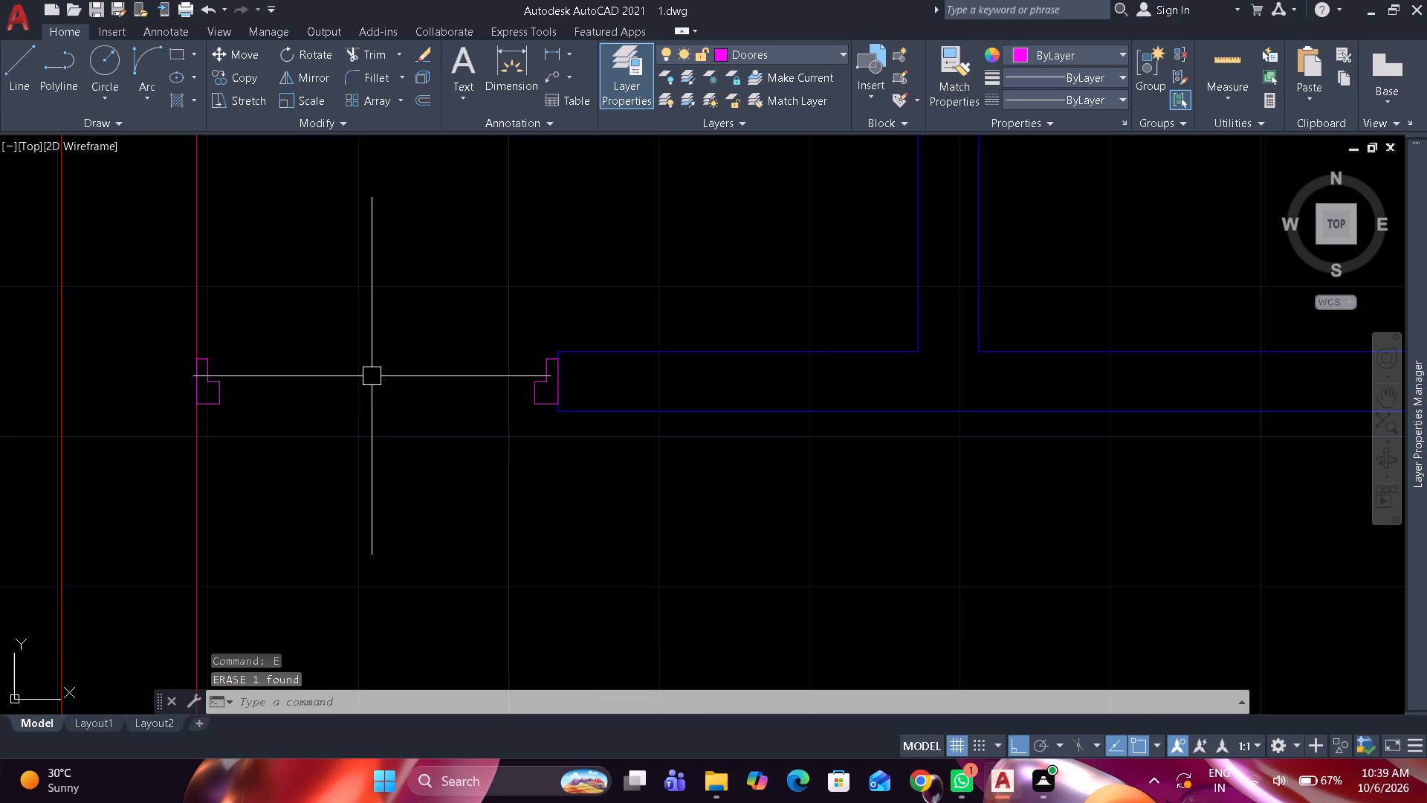
Draw the door leaf as a rectangle about 1" thick, spanning between the upper notches of the two frames.
text(rec)
key(space)
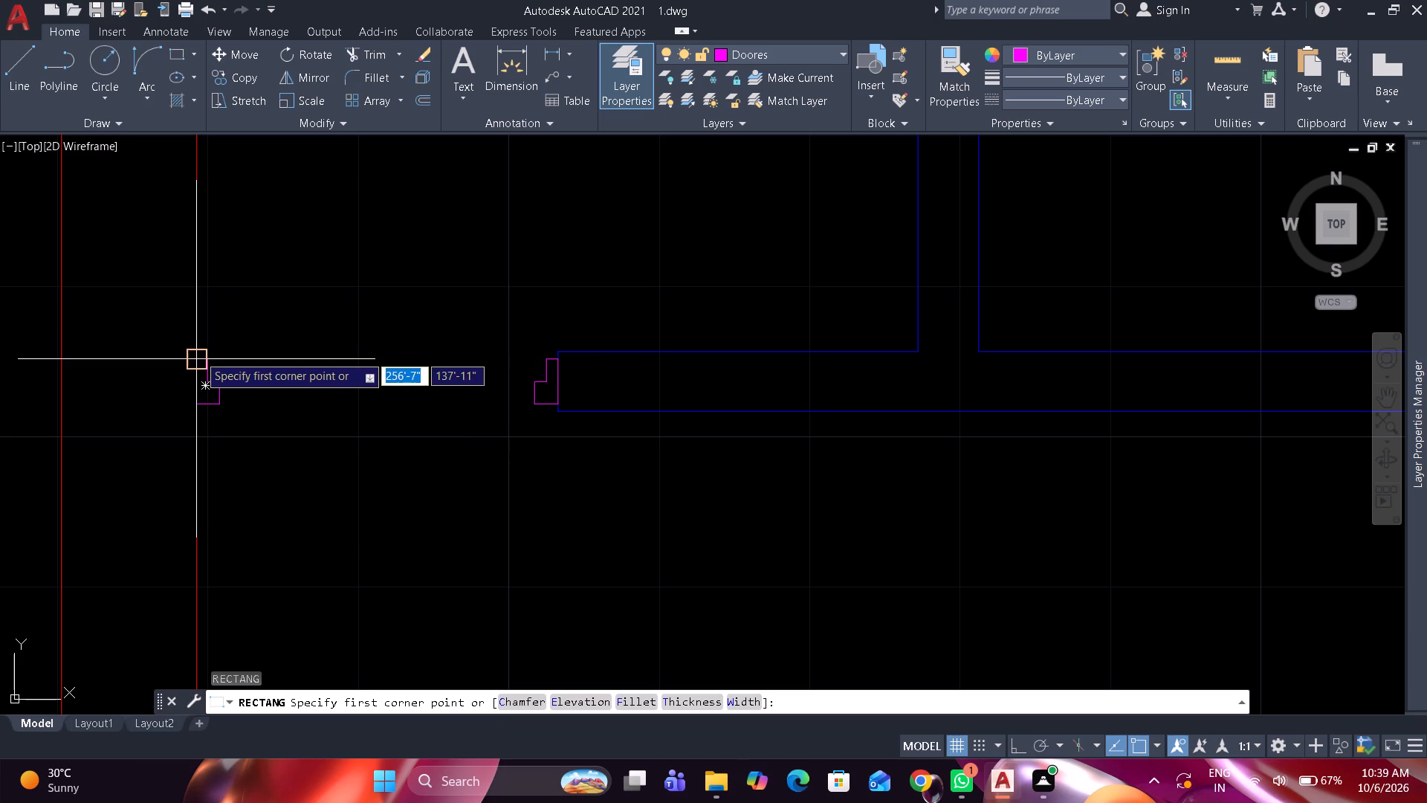
drag(211, 355, 230, 352)
scroll(398, 361, up, 1)
scroll(475, 381, up, 1)
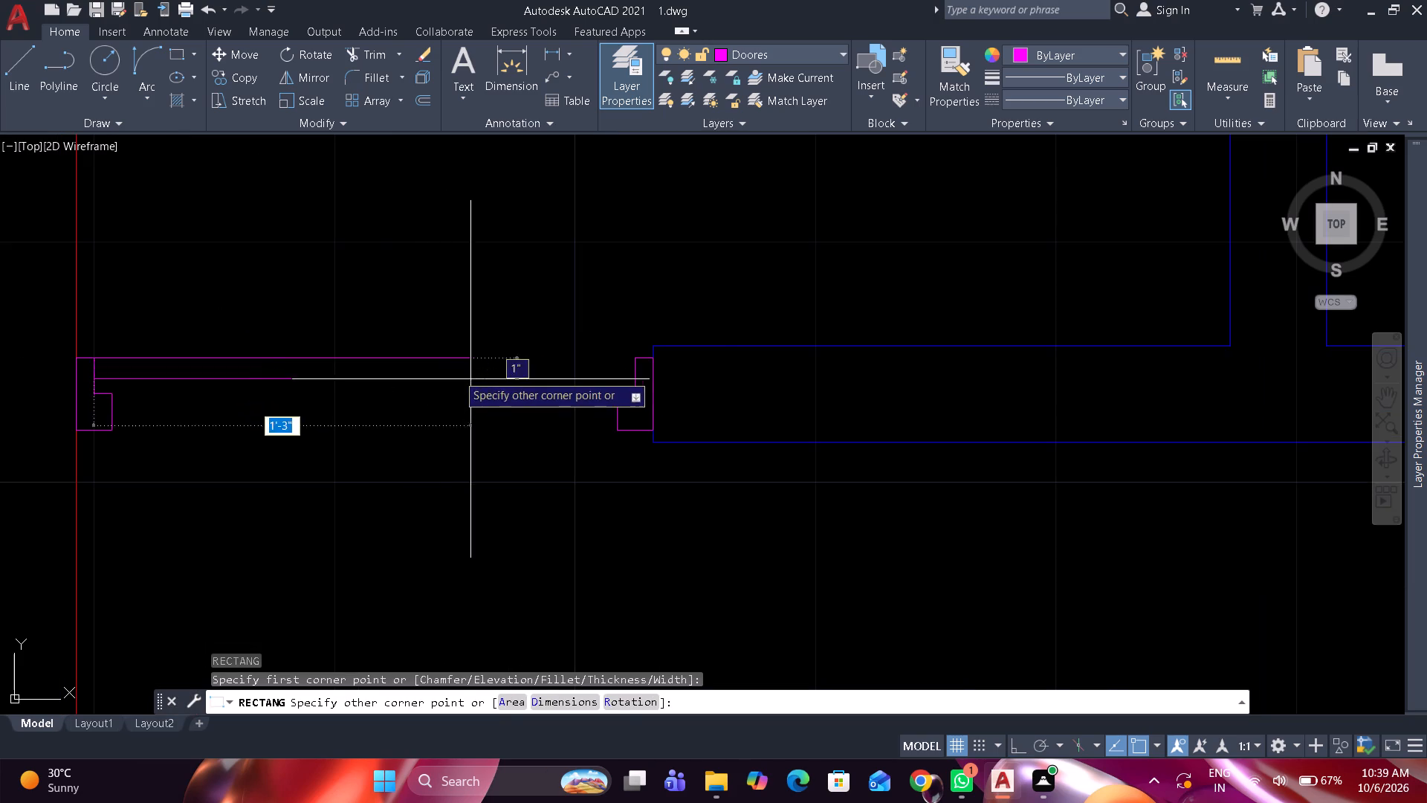
click(725, 377)
Rotate the door leaf 90° counterclockwise about its top-left corner so it stands open upward beside the outer wall.
click(687, 377)
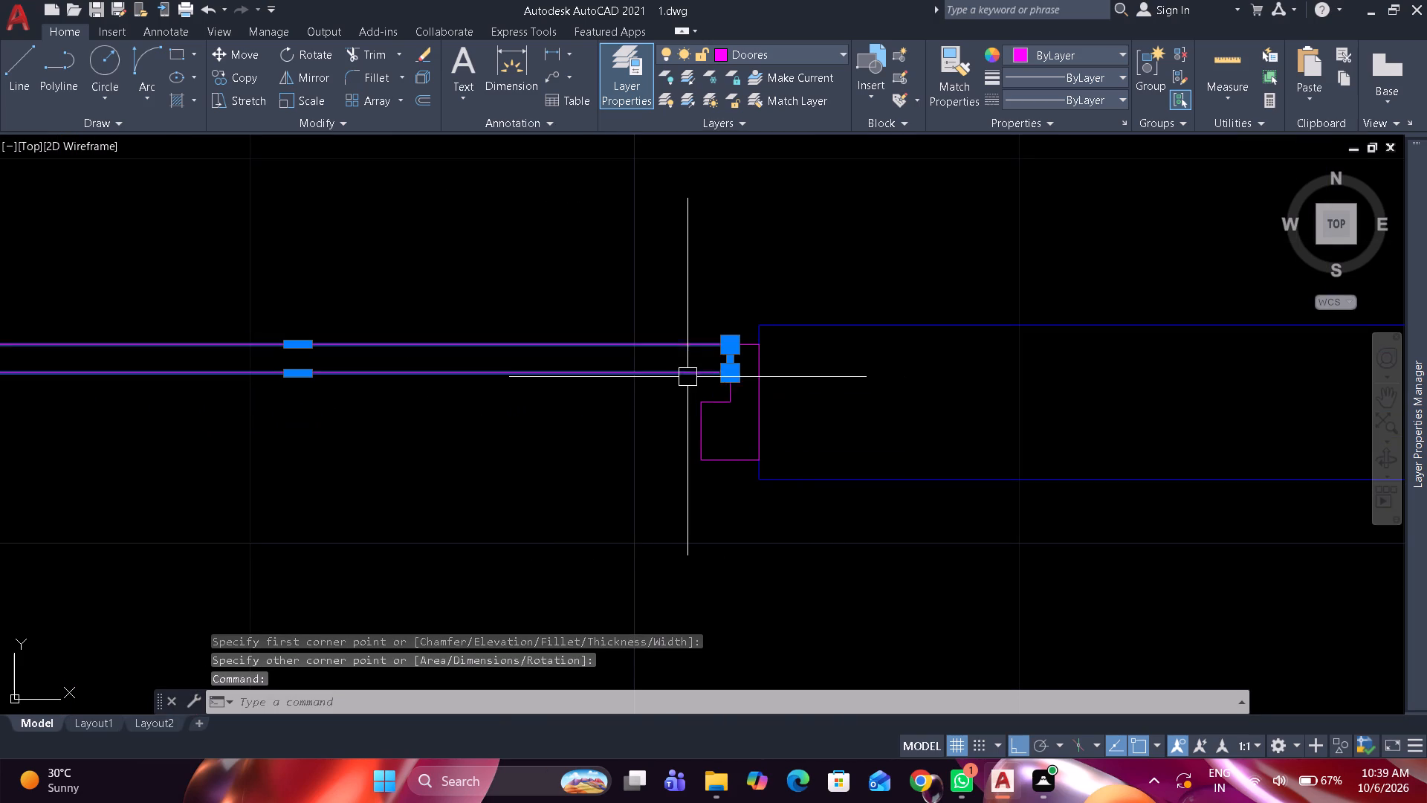
text(ro)
key(space)
scroll(532, 450, down, 2)
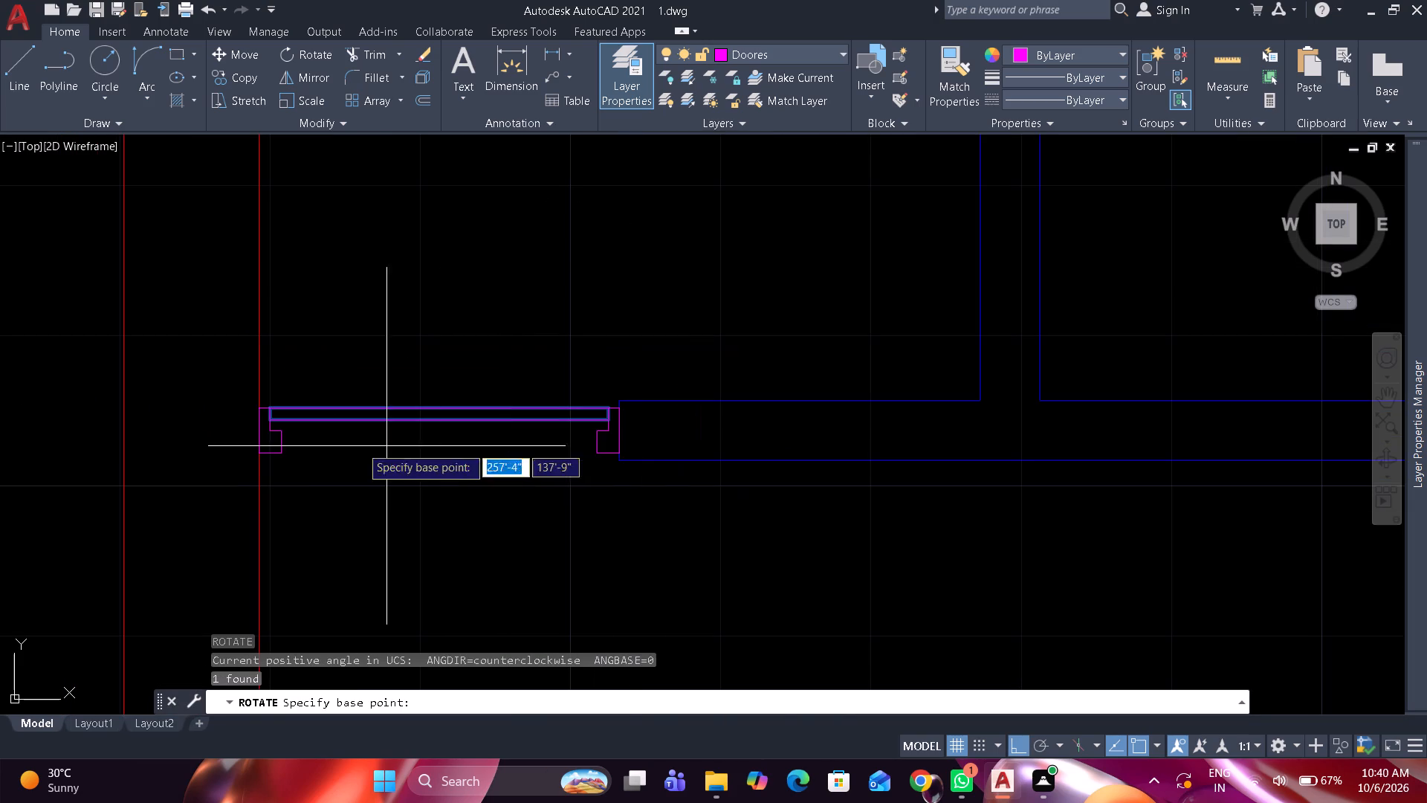
click(274, 403)
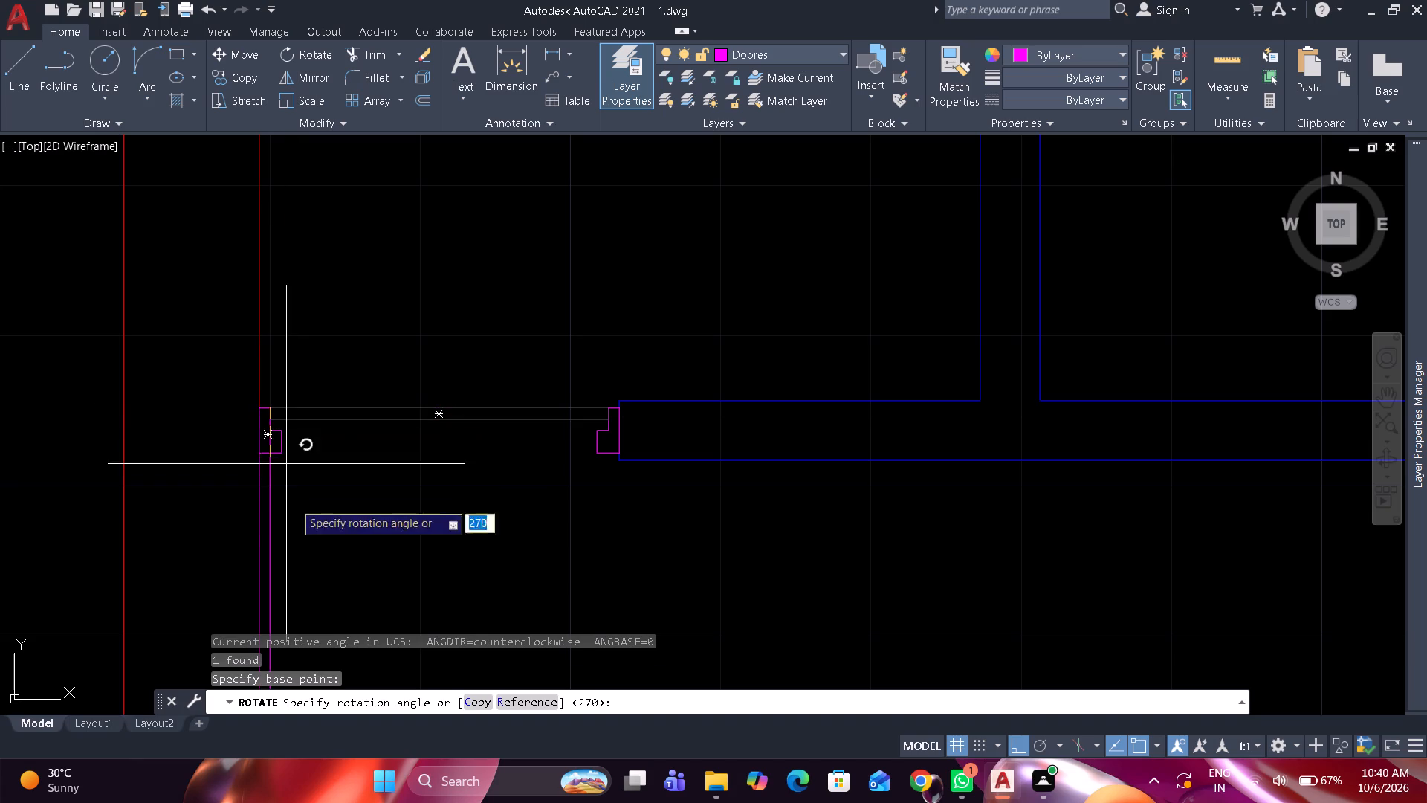
click(305, 335)
scroll(306, 347, up, 1)
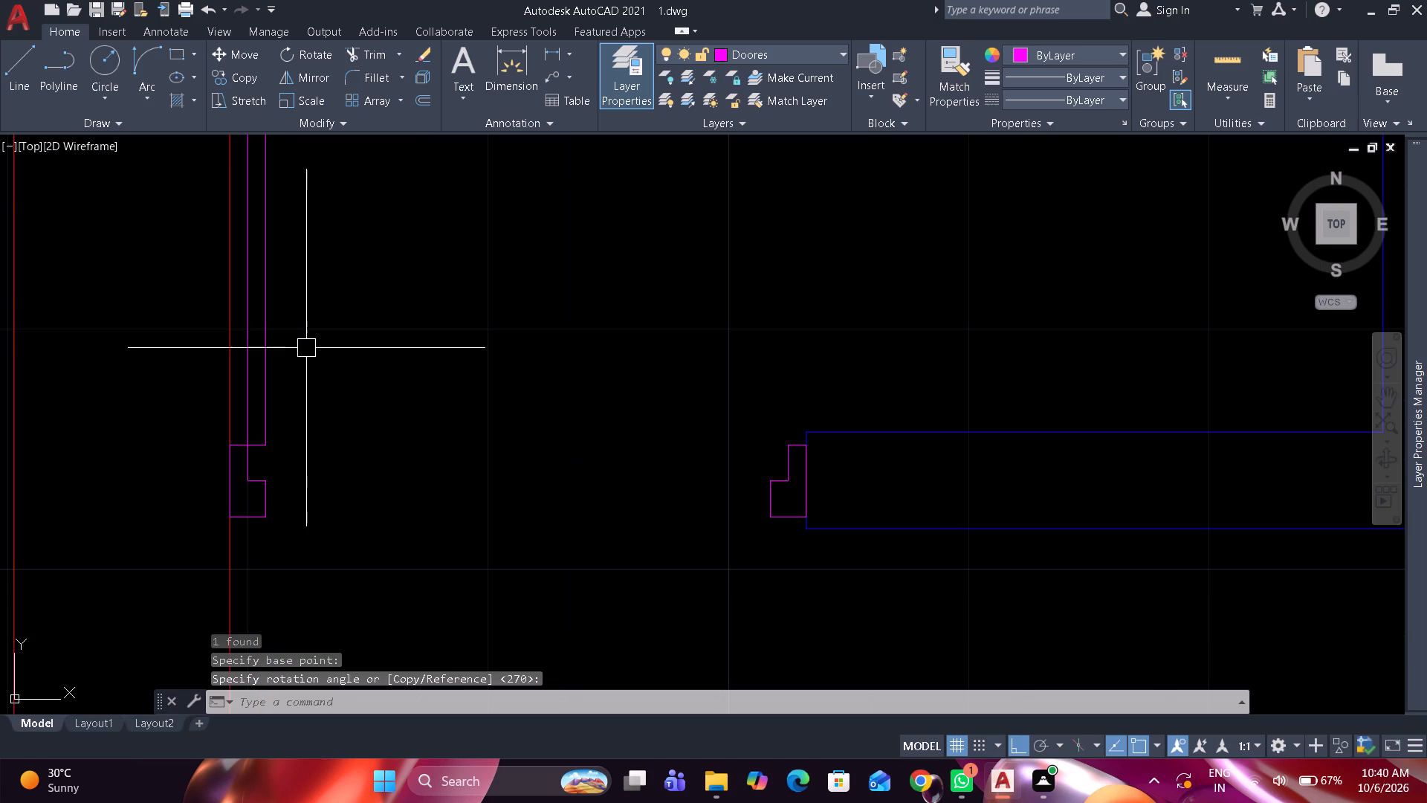
Draw the door swing as a Start, End, Direction arc from the open leaf's top-right corner to the right frame's top inner corner, bulging outward.
click(152, 70)
middle_drag(417, 345, 468, 517)
scroll(452, 474, down, 1)
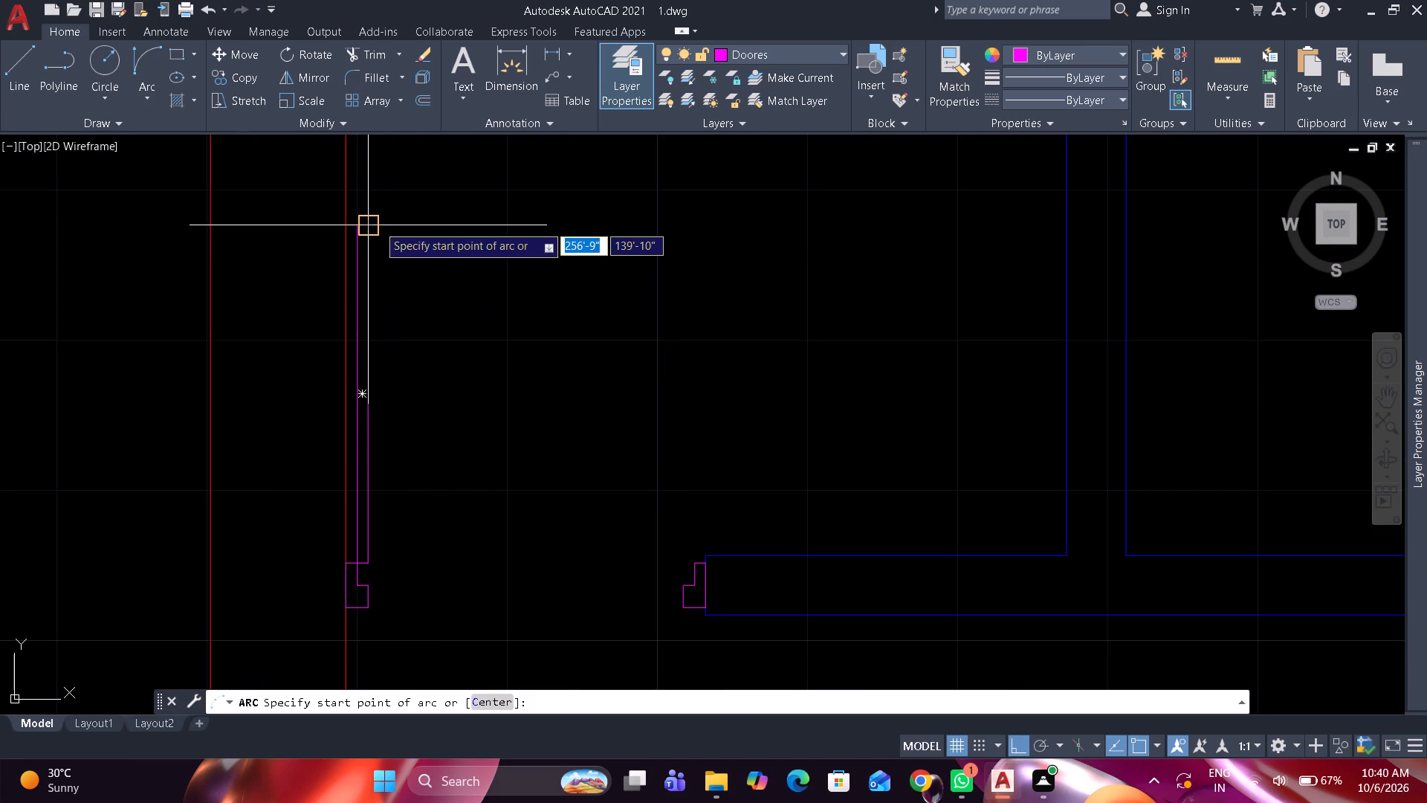
click(378, 225)
scroll(619, 545, up, 1)
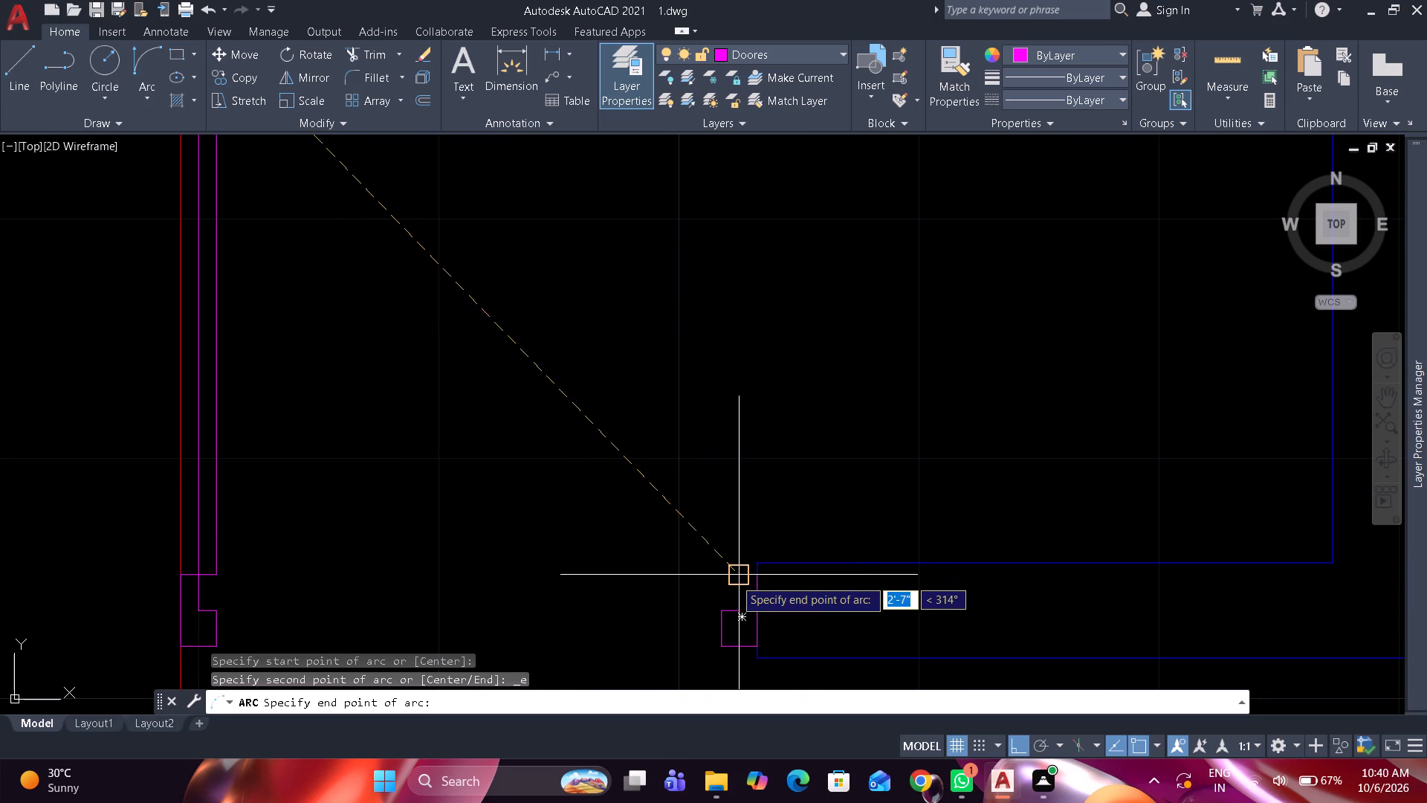
drag(734, 578, 730, 552)
click(827, 276)
scroll(827, 271, down, 1)
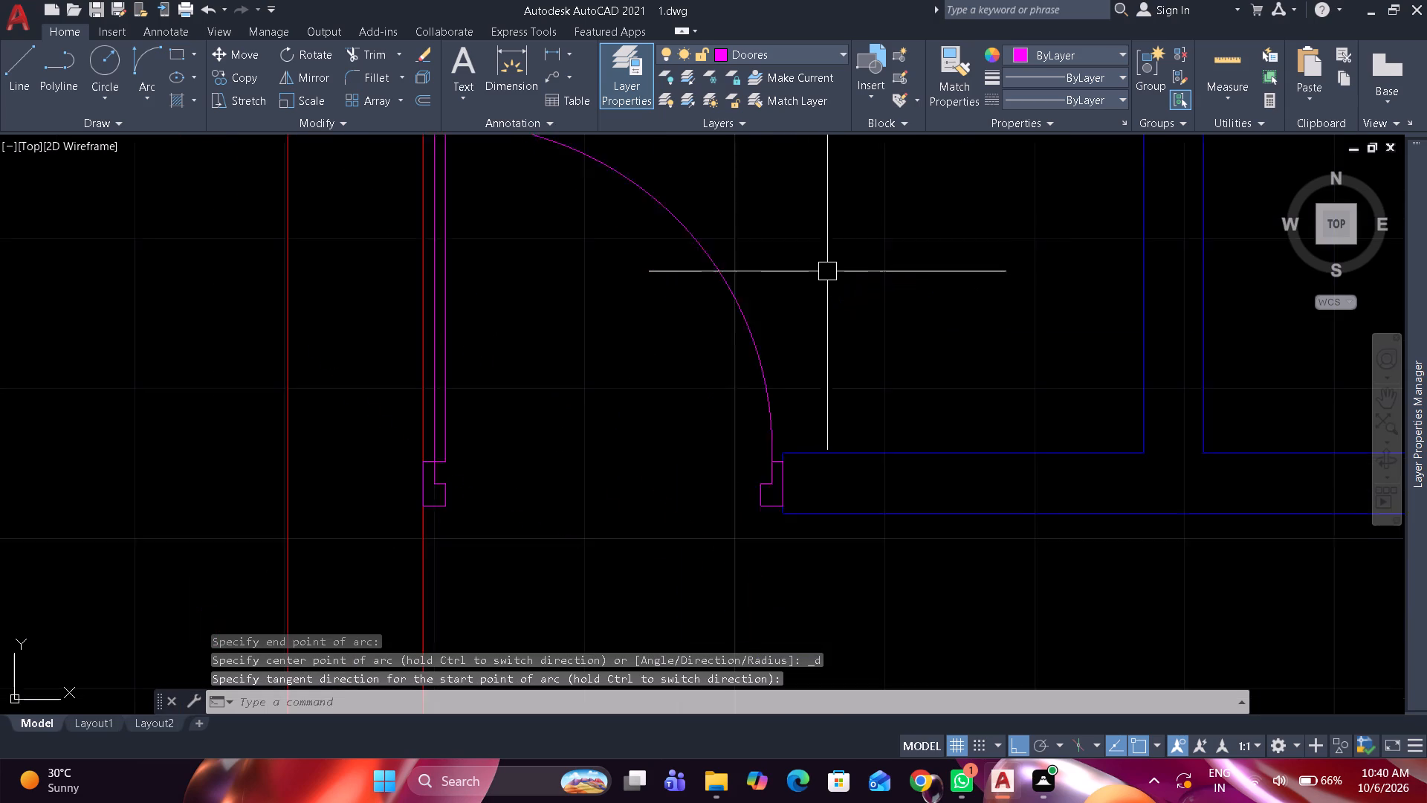
scroll(827, 271, down, 1)
middle_drag(792, 268, 786, 300)
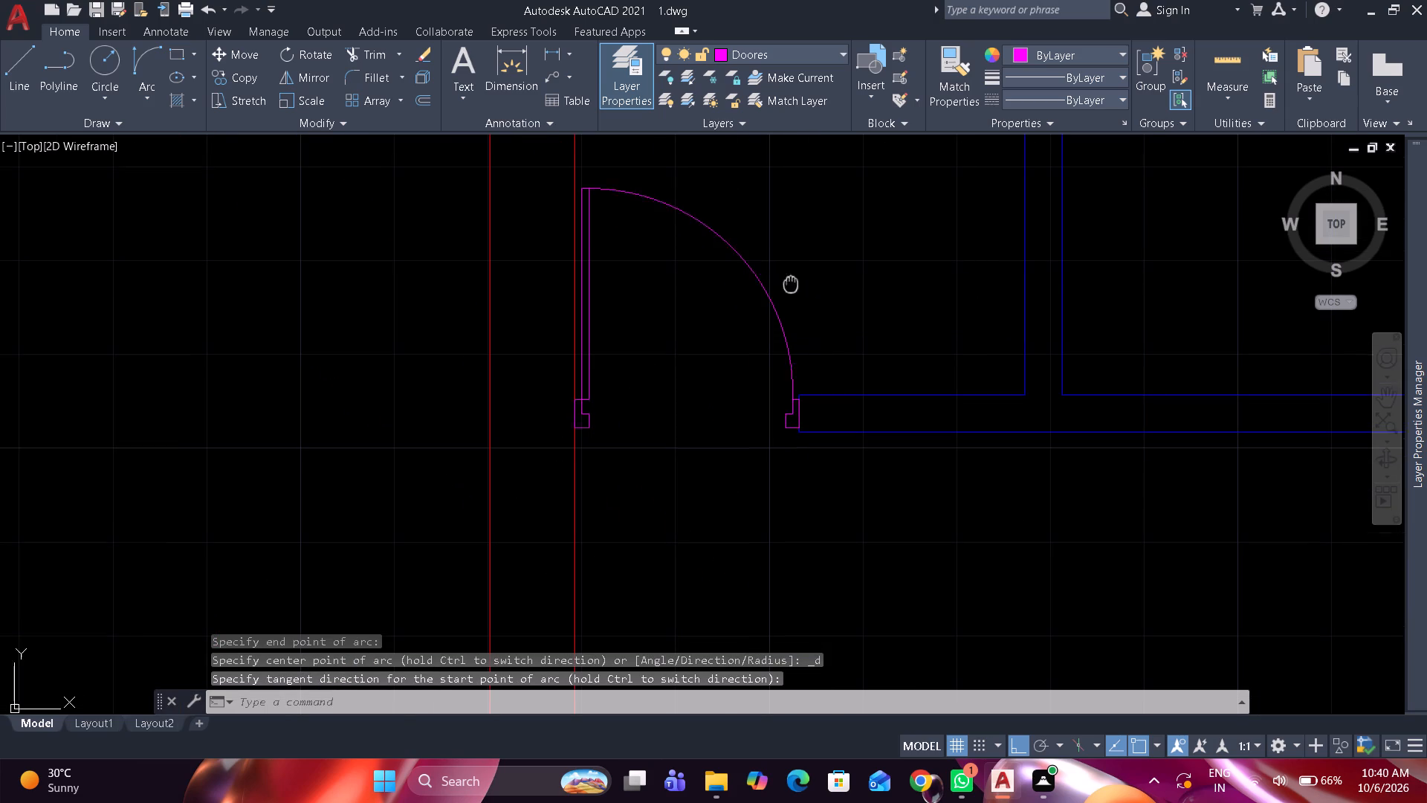
Offset the horizontal wall's upper face, between the finished door and the nearby partition, 2'-0" upward.
middle_drag(786, 300, 395, 425)
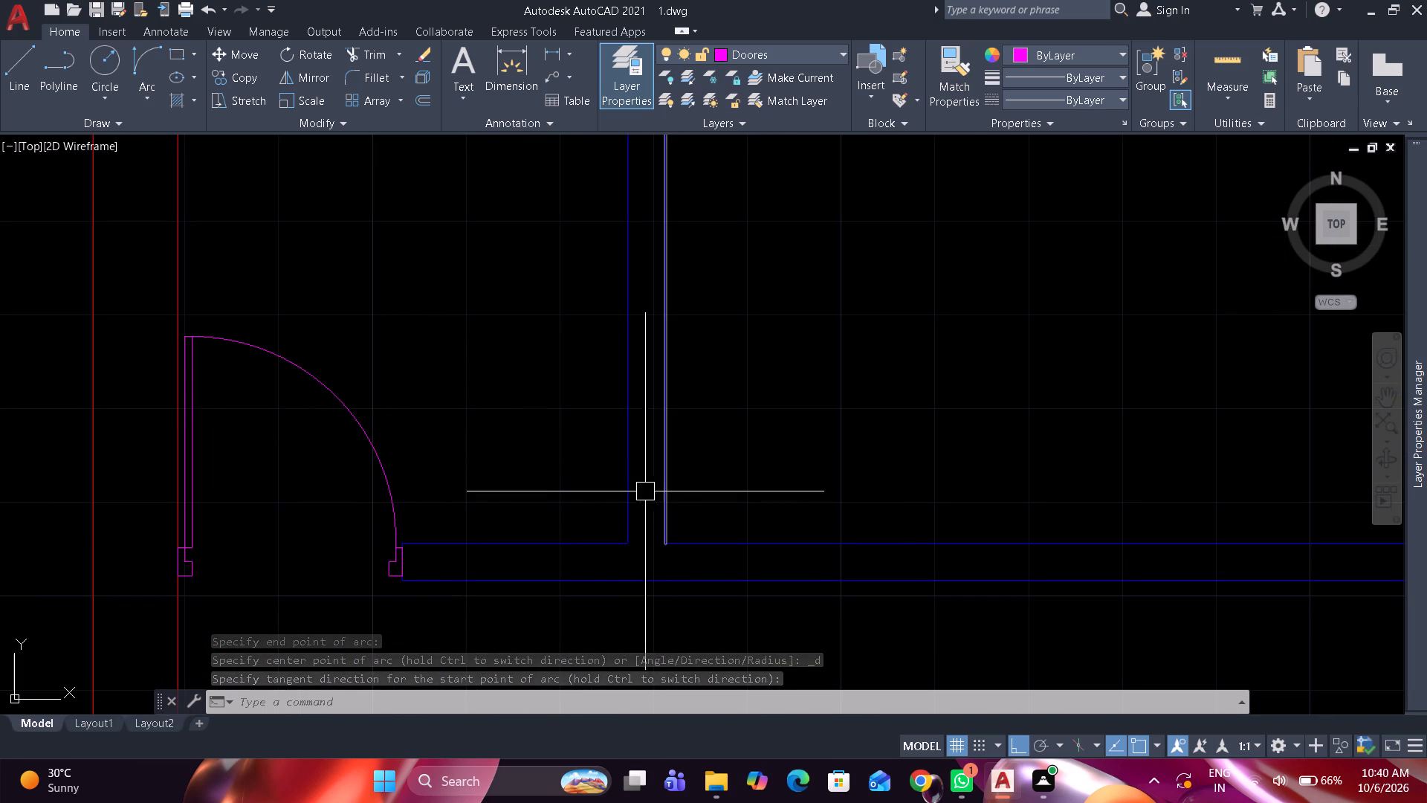
text(o)
key(space)
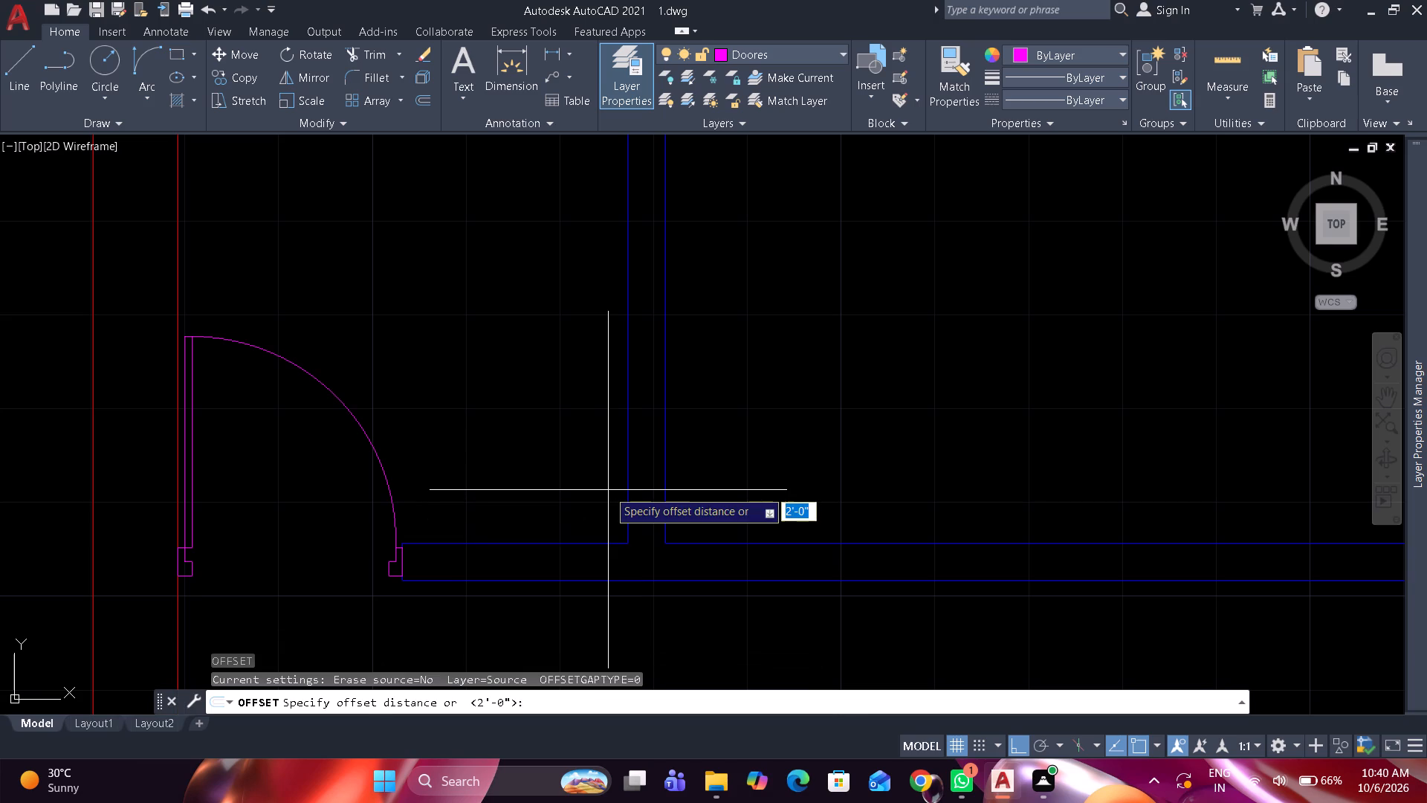
key(space)
drag(600, 543, 591, 523)
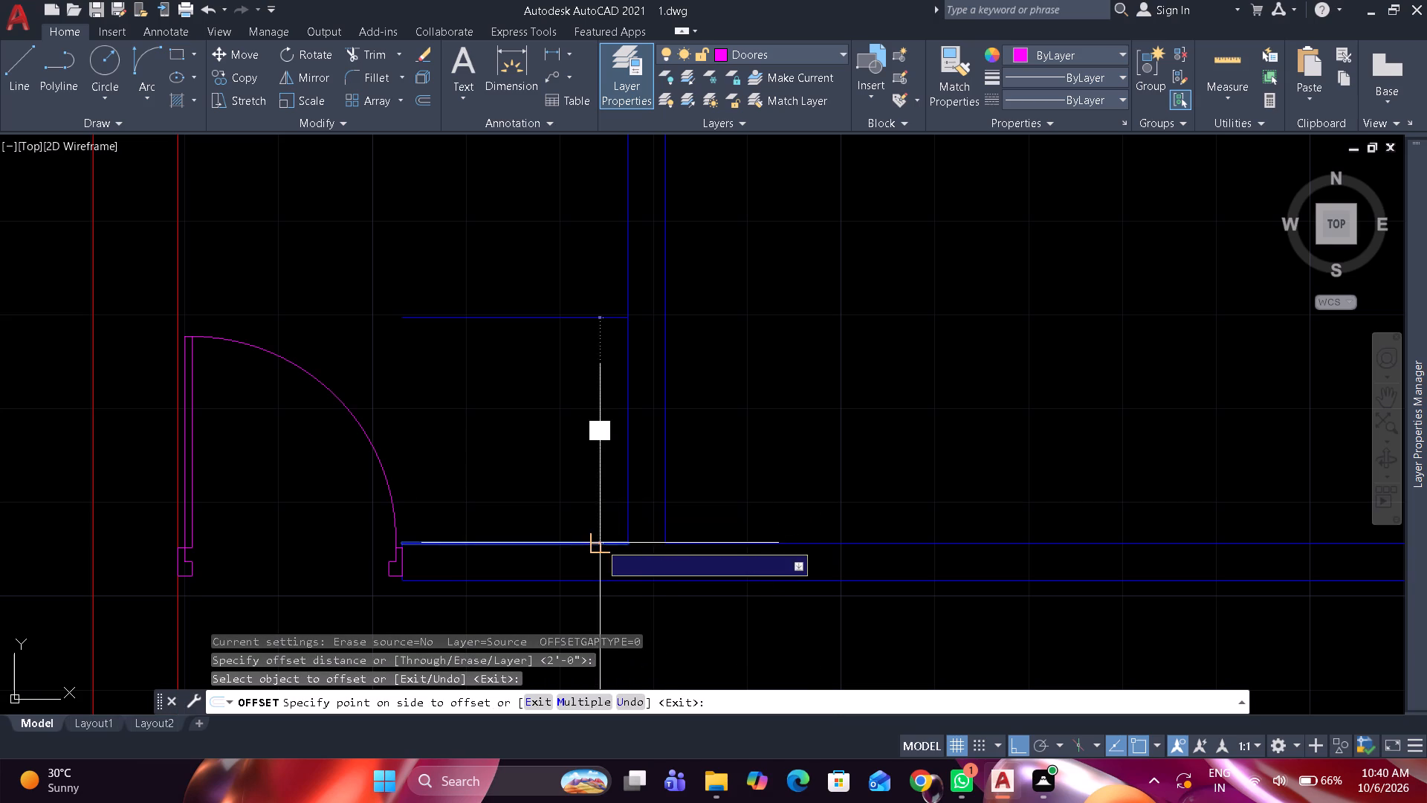
click(589, 476)
key(space)
Extend the offset line across to the partition's far face and trim its excess so it only caps the partition's thickness.
text(ex)
key(space)
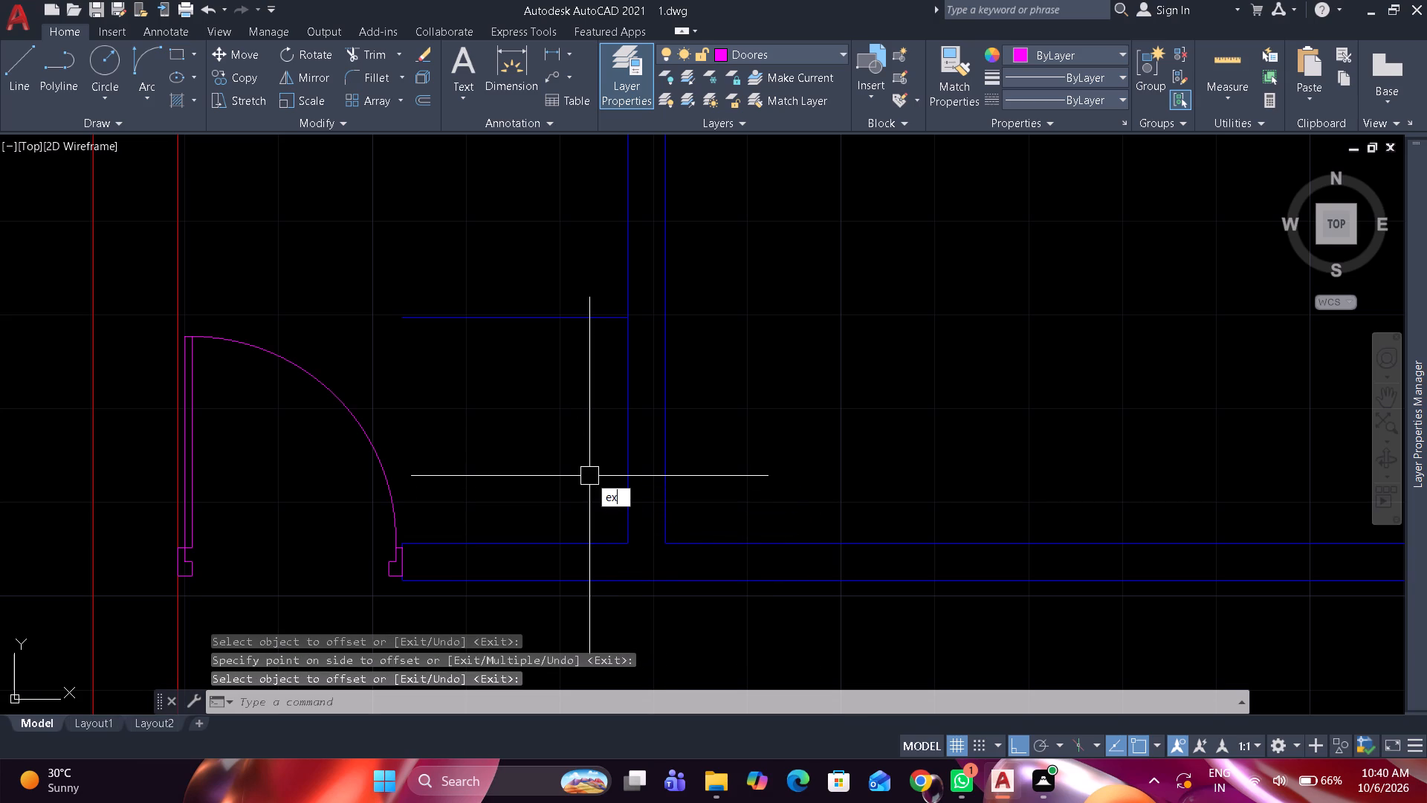
drag(593, 320, 590, 327)
key(space)
text(t)
key(r)
key(space)
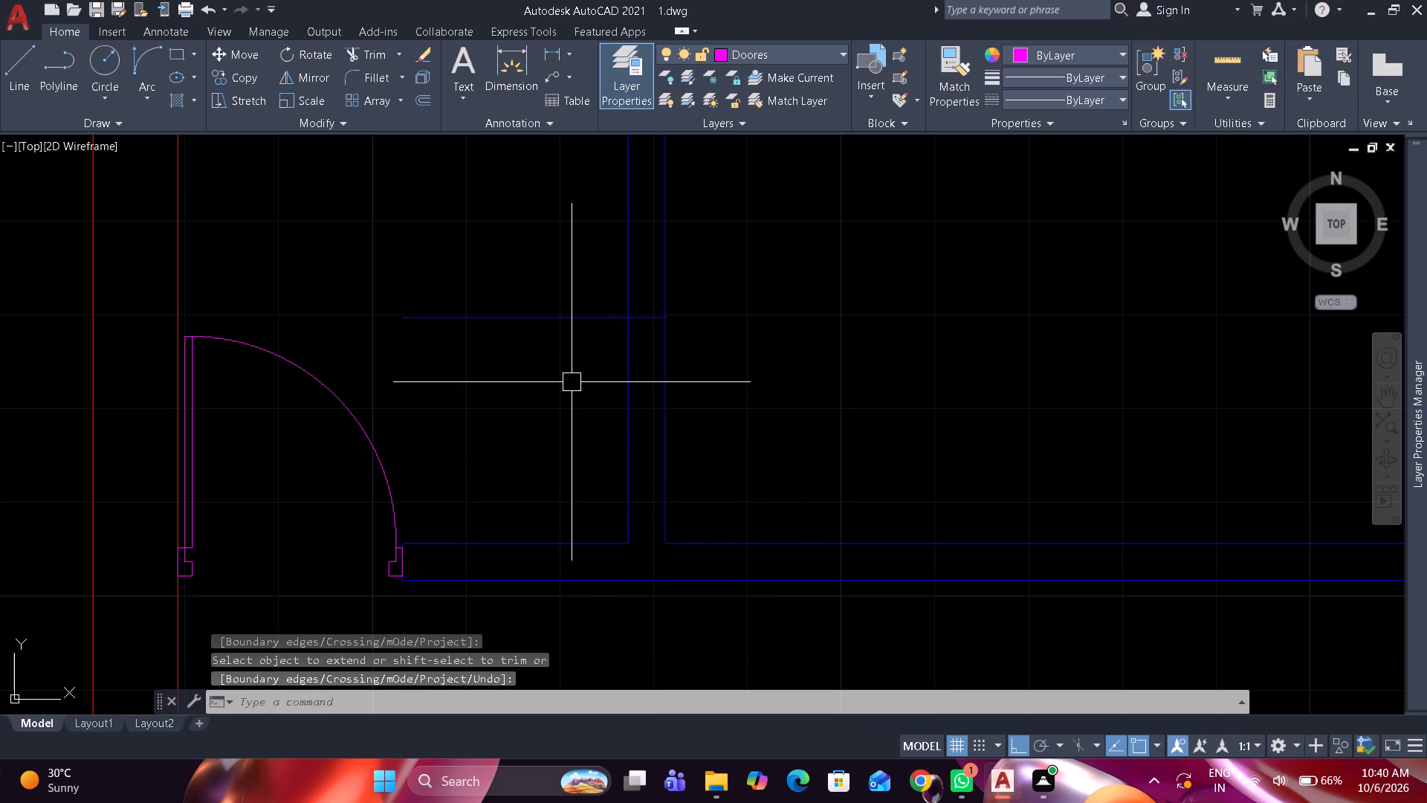
click(540, 320)
key(space)
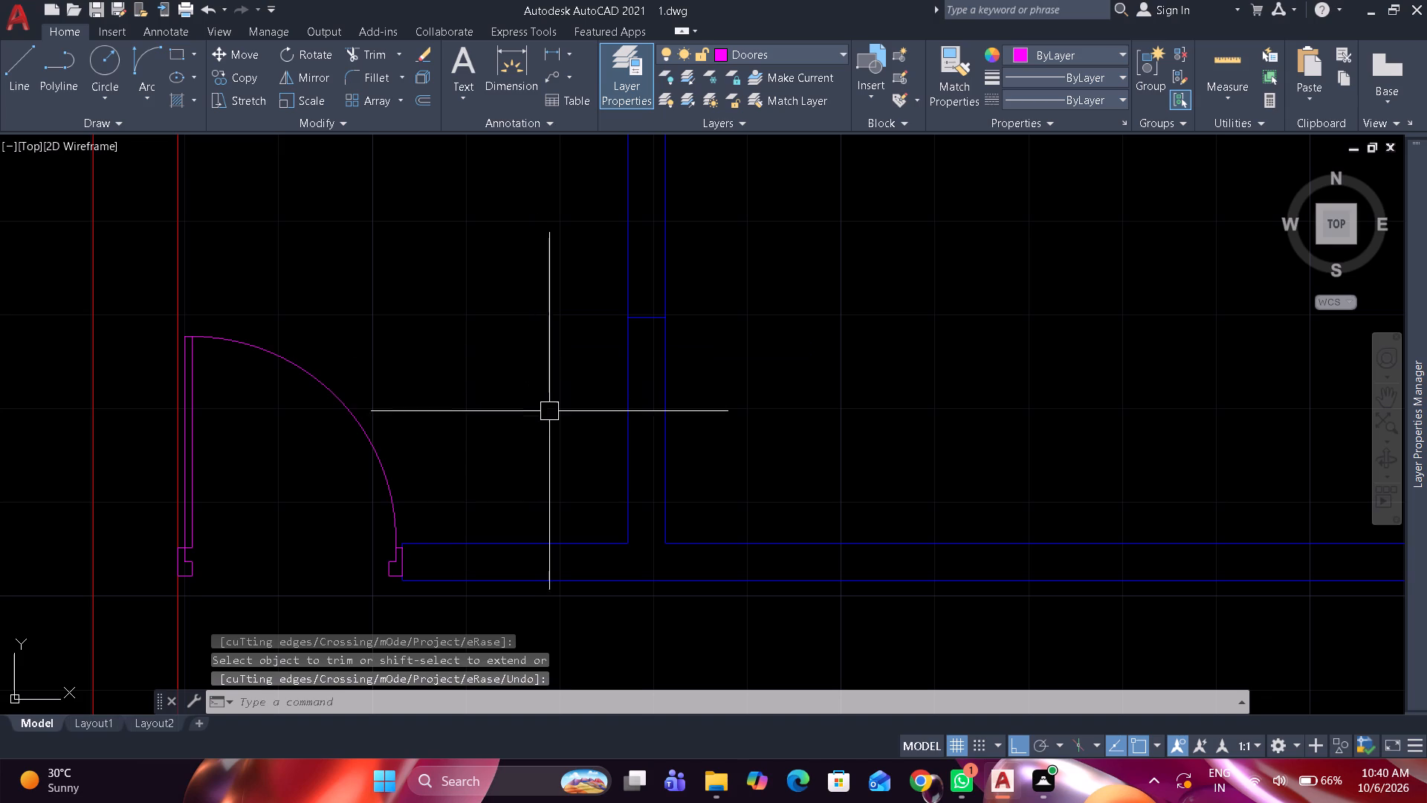
Join the two upper wall-face segments into one line and trim both partition faces below the cap to open the doorway.
drag(572, 546, 580, 546)
drag(708, 544, 719, 540)
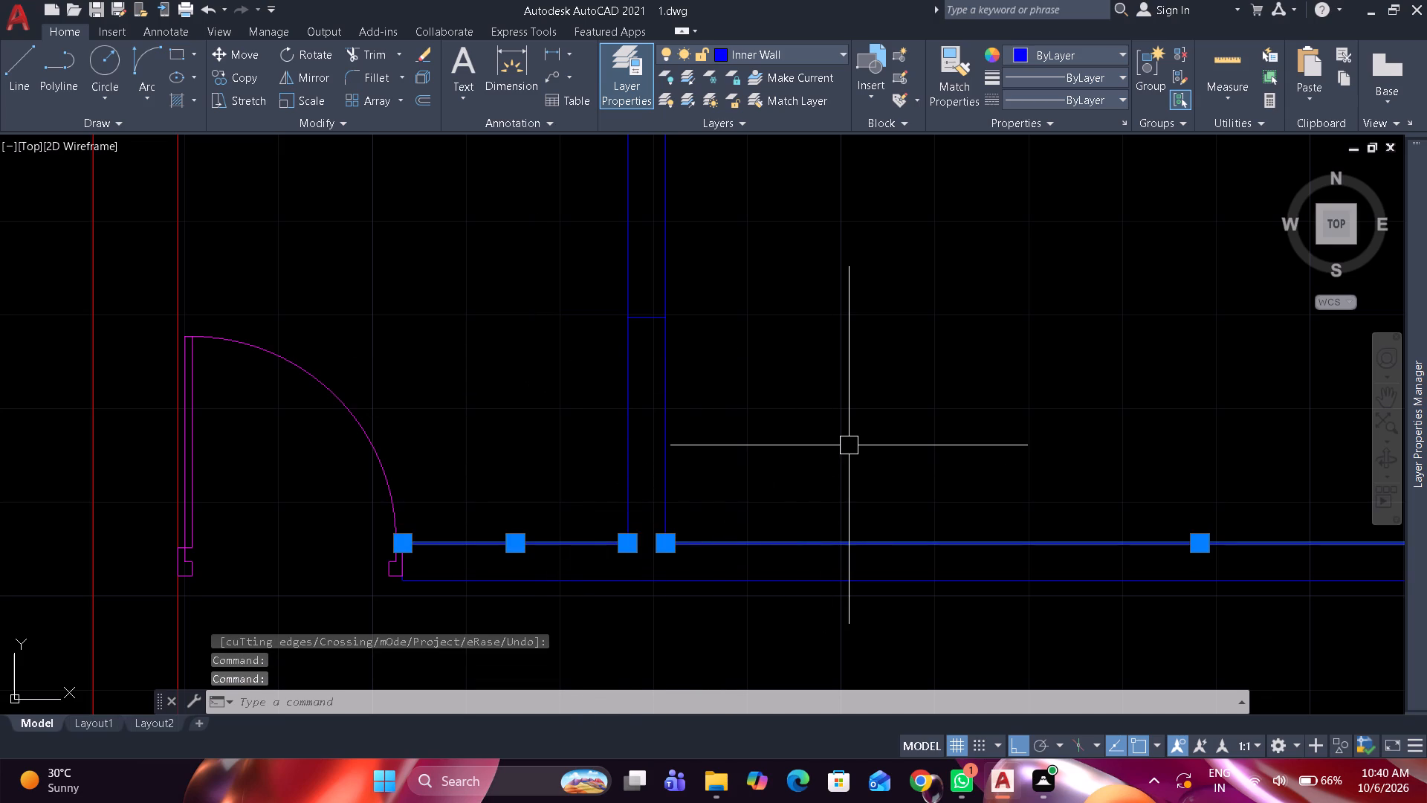
text(j)
key(space)
key(t)
key(r)
key(space)
drag(746, 446, 690, 446)
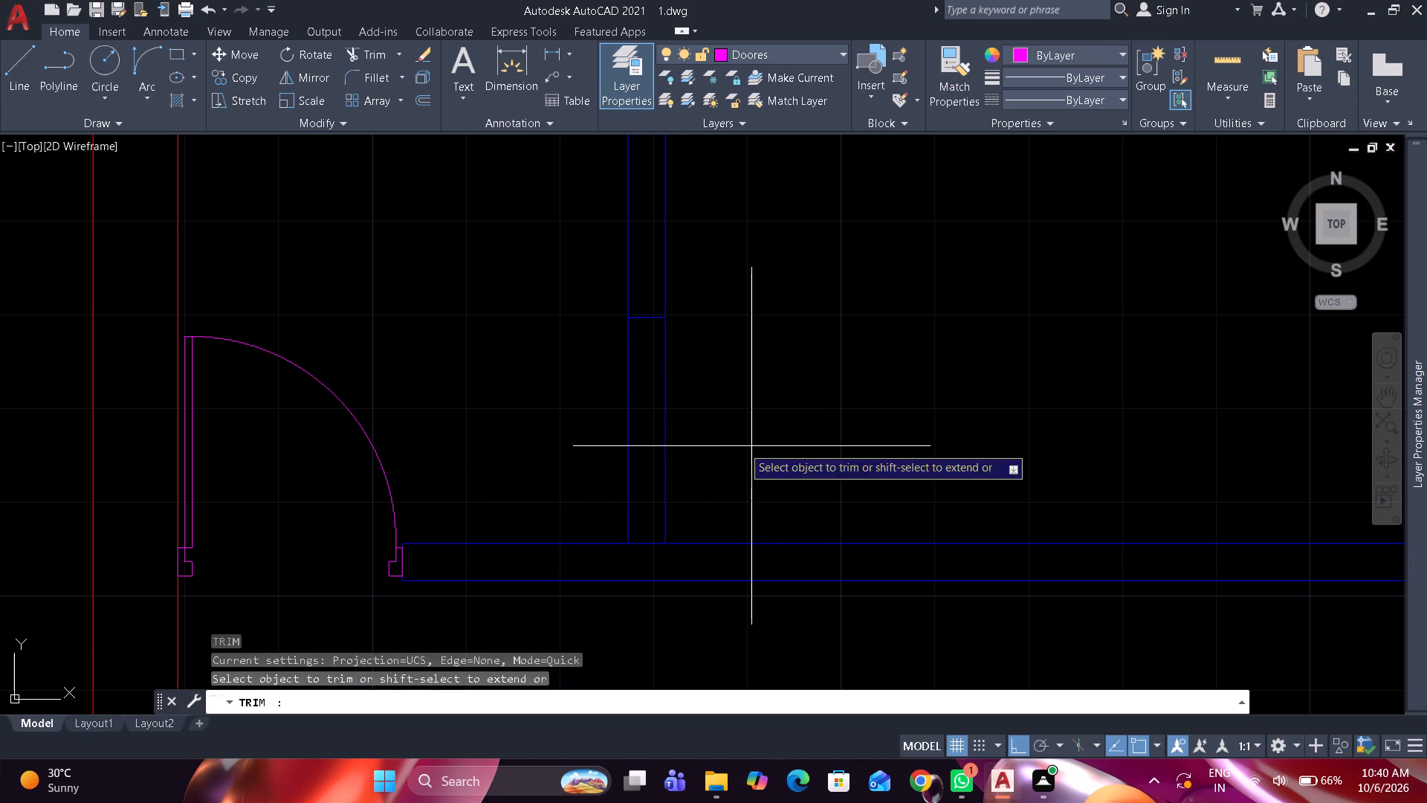
click(552, 445)
key(space)
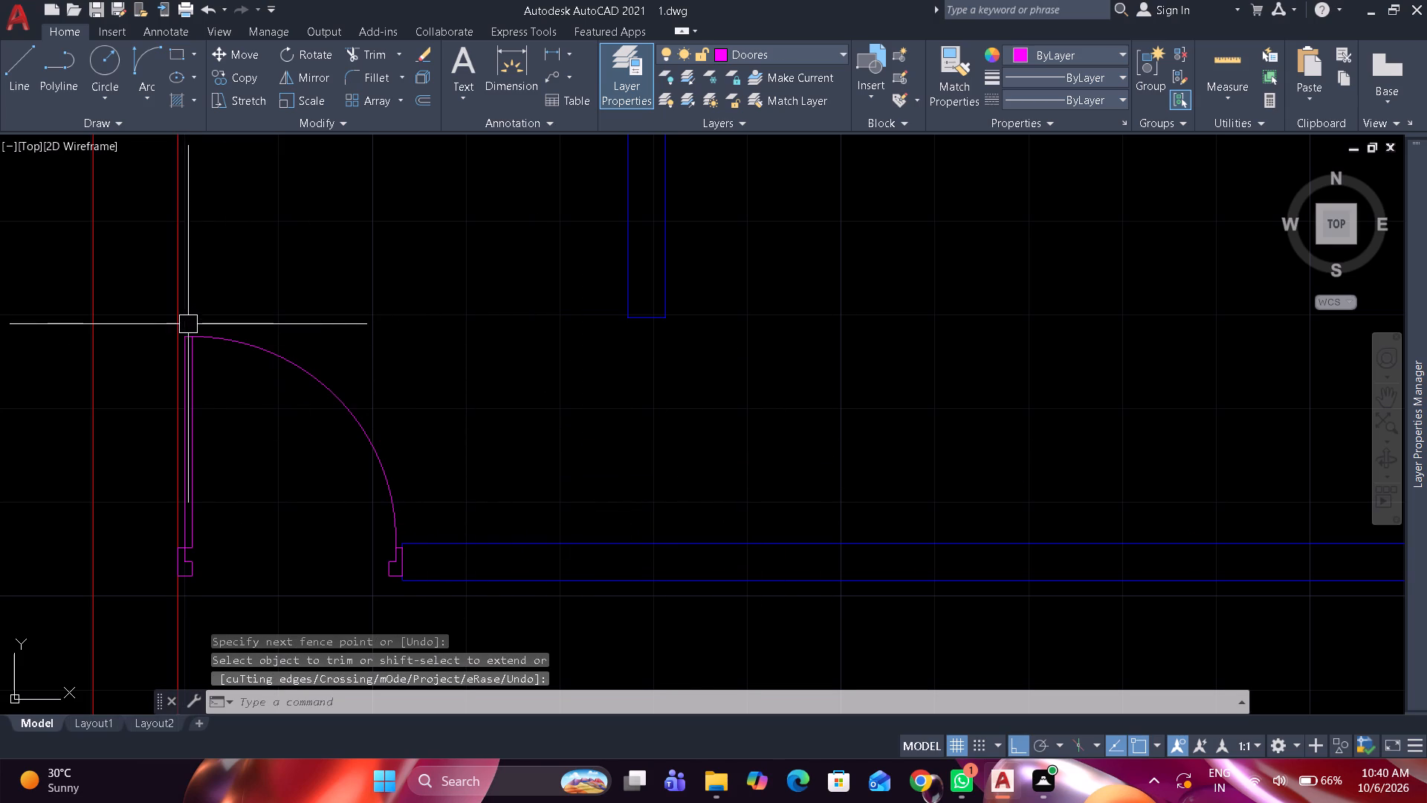
Copy the finished door with its frames, leaf and swing into the open room beyond the partition, with Ortho off.
drag(123, 312, 131, 324)
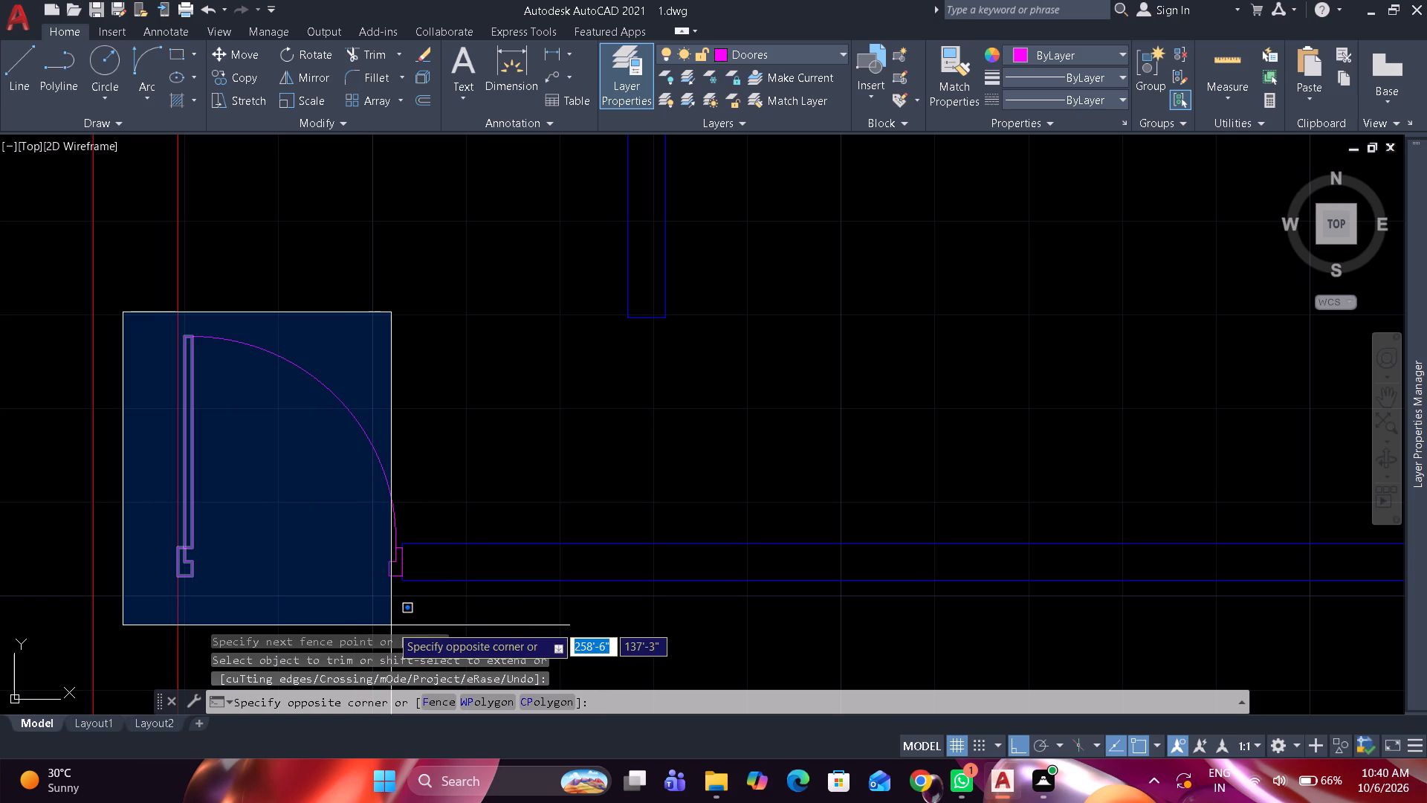
click(393, 625)
drag(390, 570, 389, 560)
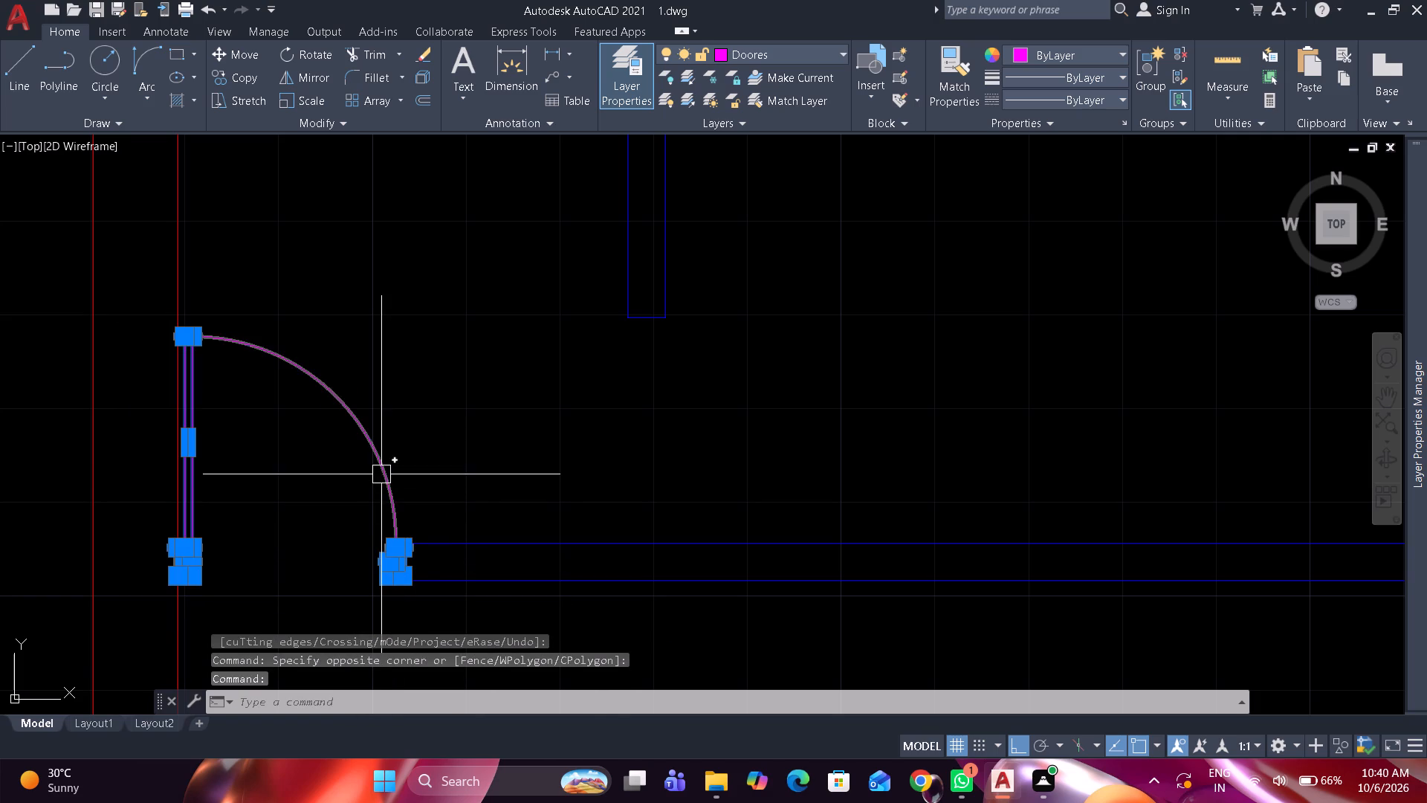
click(381, 474)
key(c)
text(o)
key(space)
drag(319, 500, 323, 493)
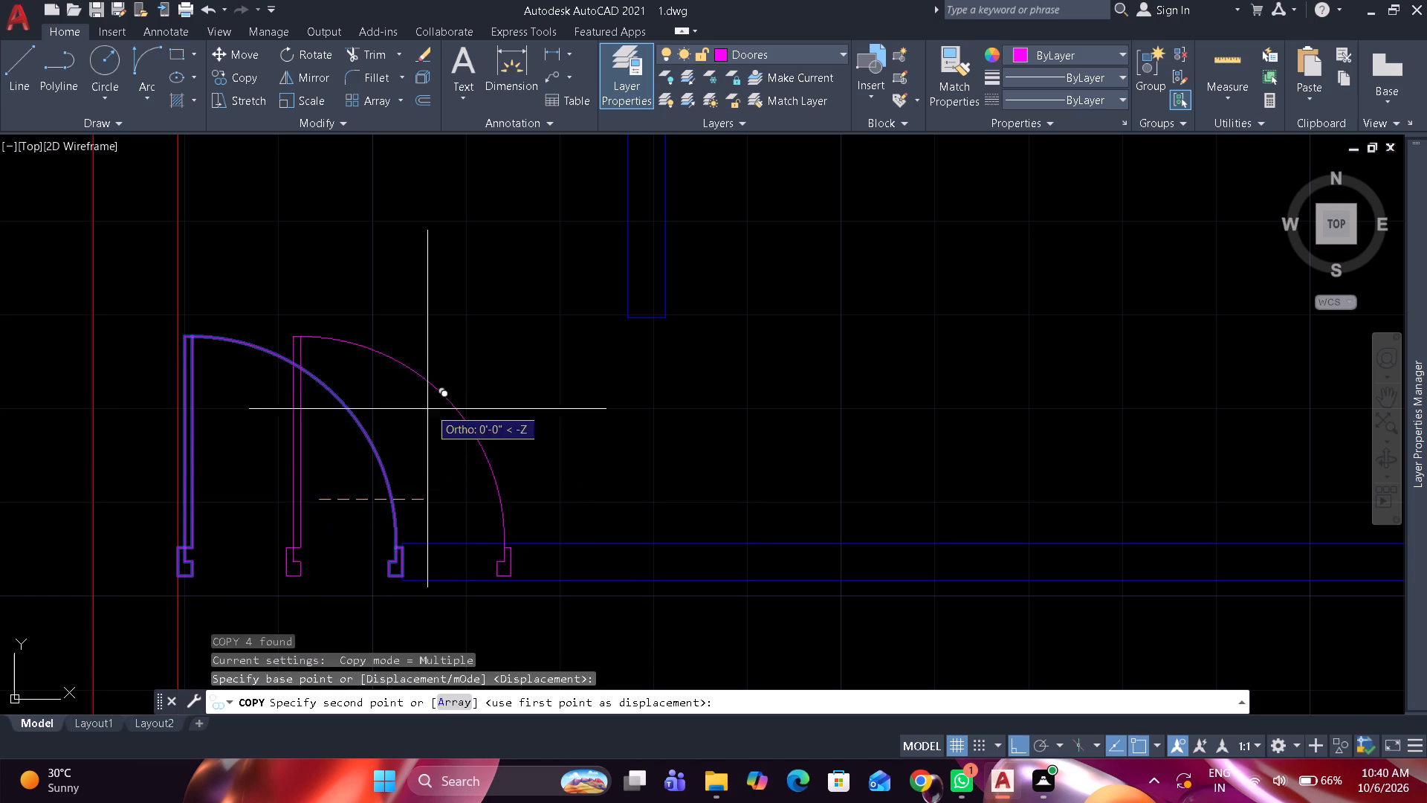
key(F8)
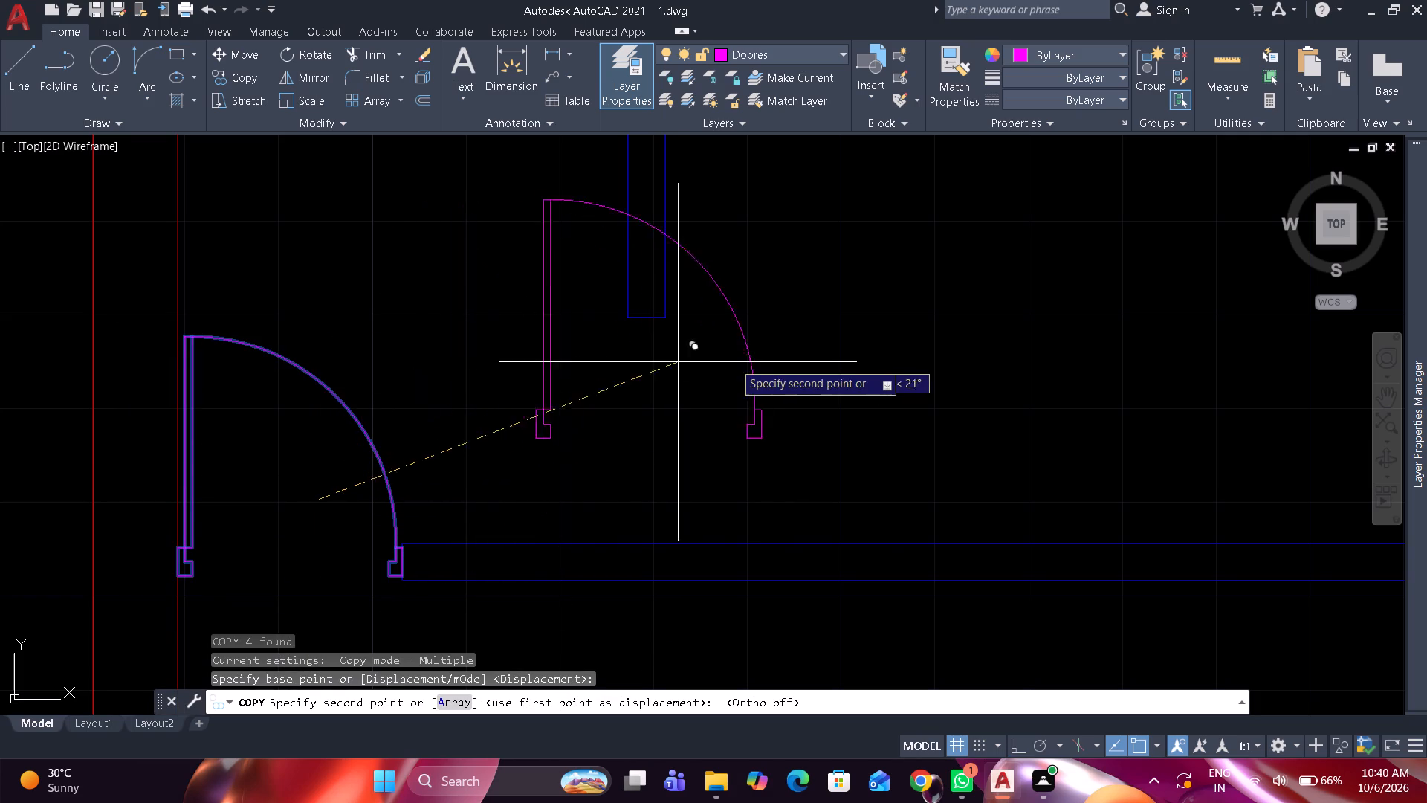
middle_drag(761, 376, 542, 446)
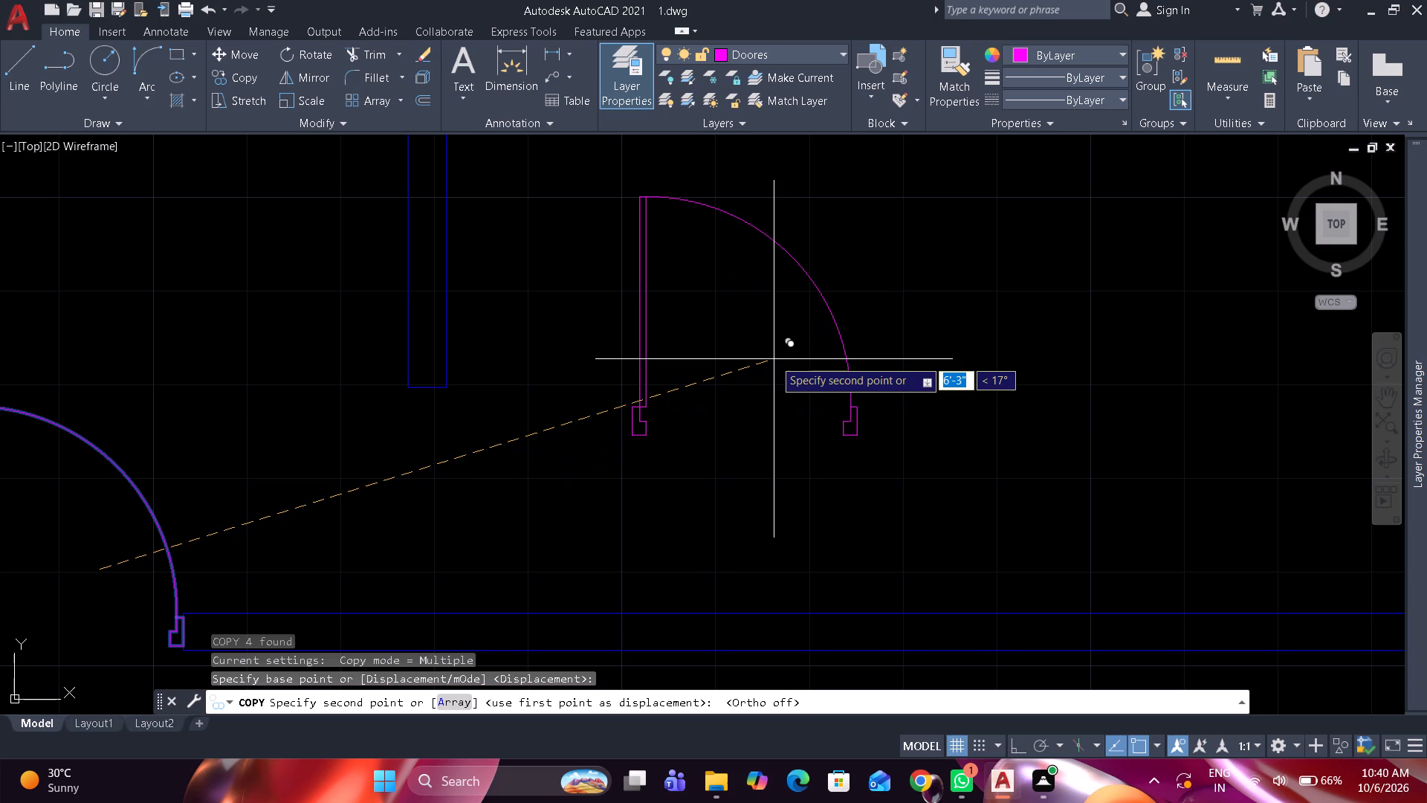
click(768, 353)
key(Escape)
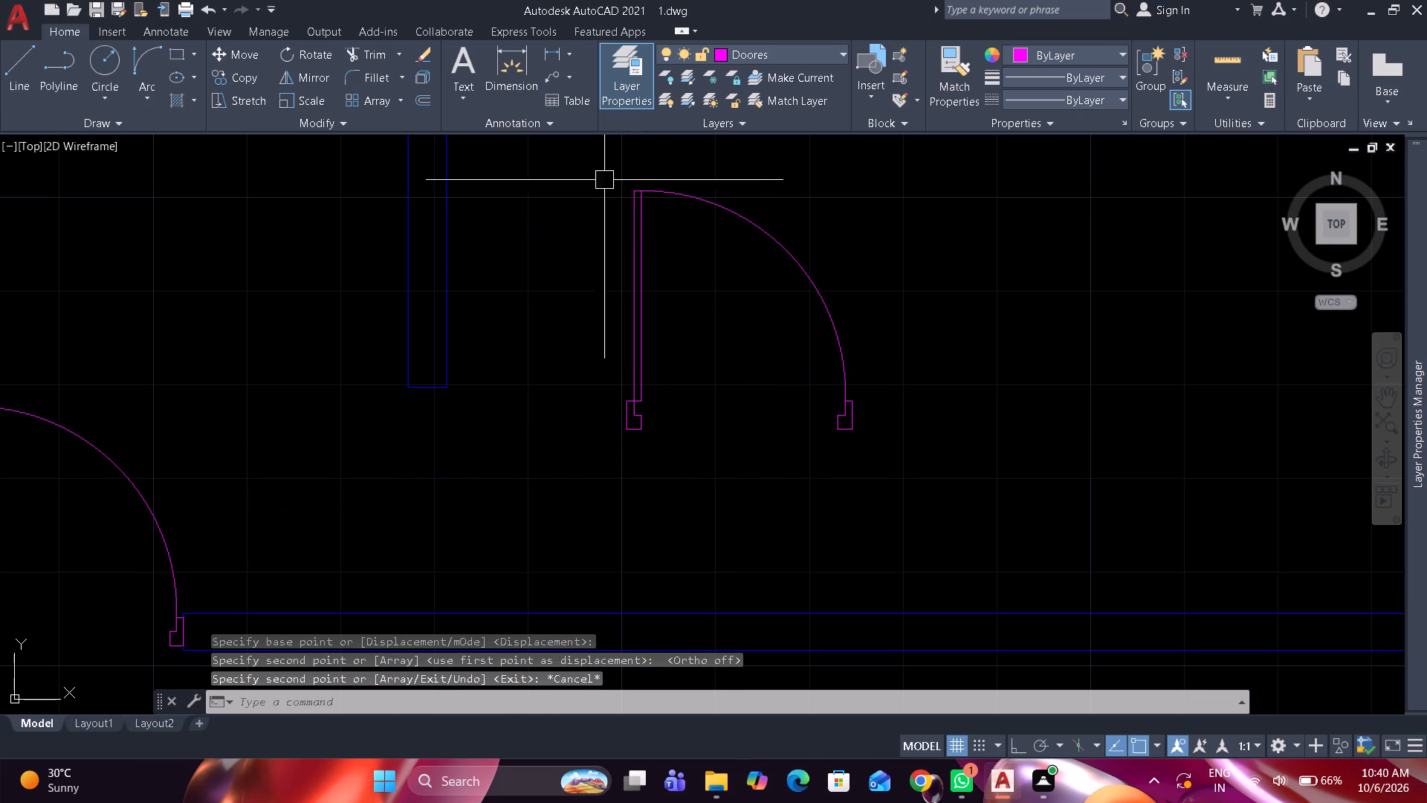
Mirror the copied door about a vertical line beside it, with Ortho on, erasing the source objects.
drag(587, 169, 595, 176)
click(911, 486)
text(mi)
key(space)
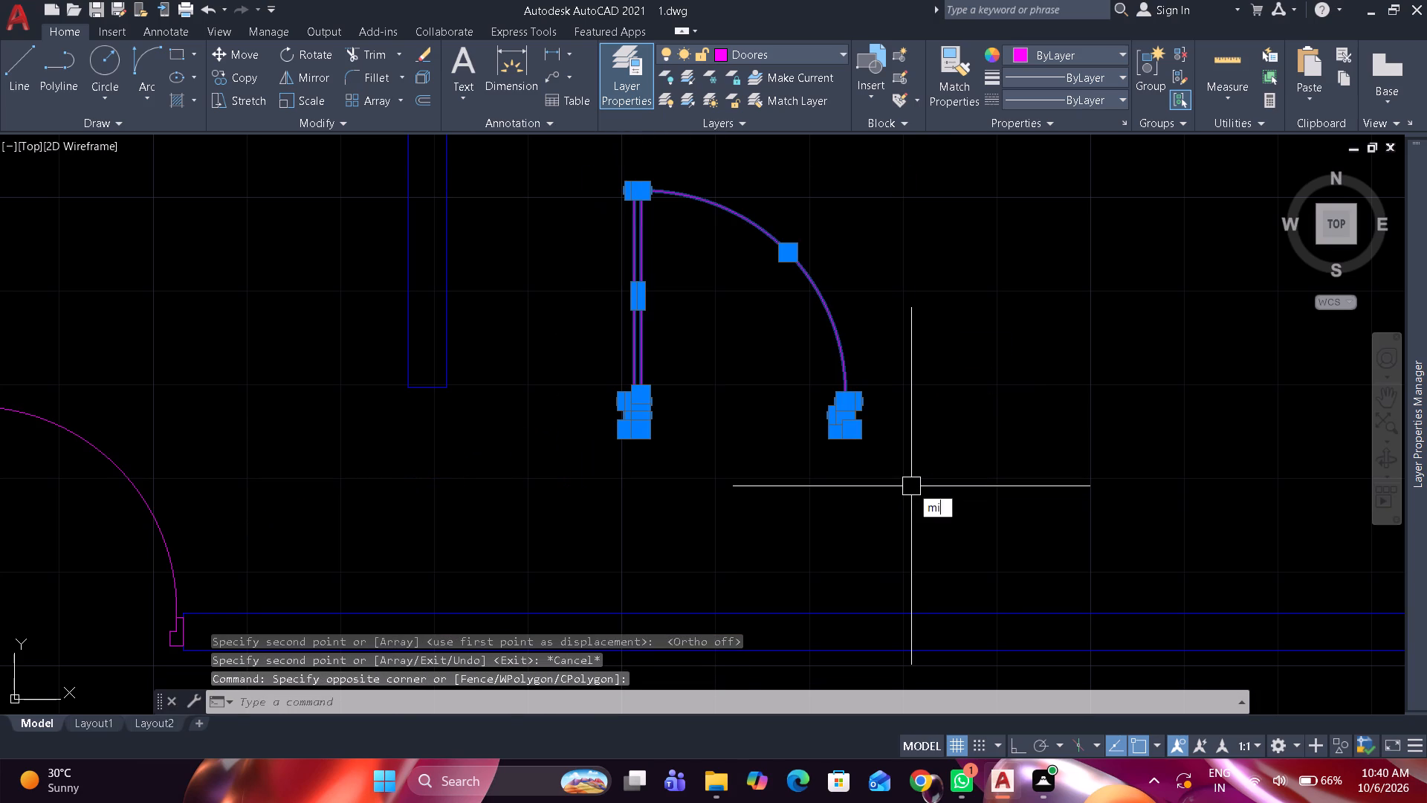
key(F8)
click(918, 381)
click(923, 469)
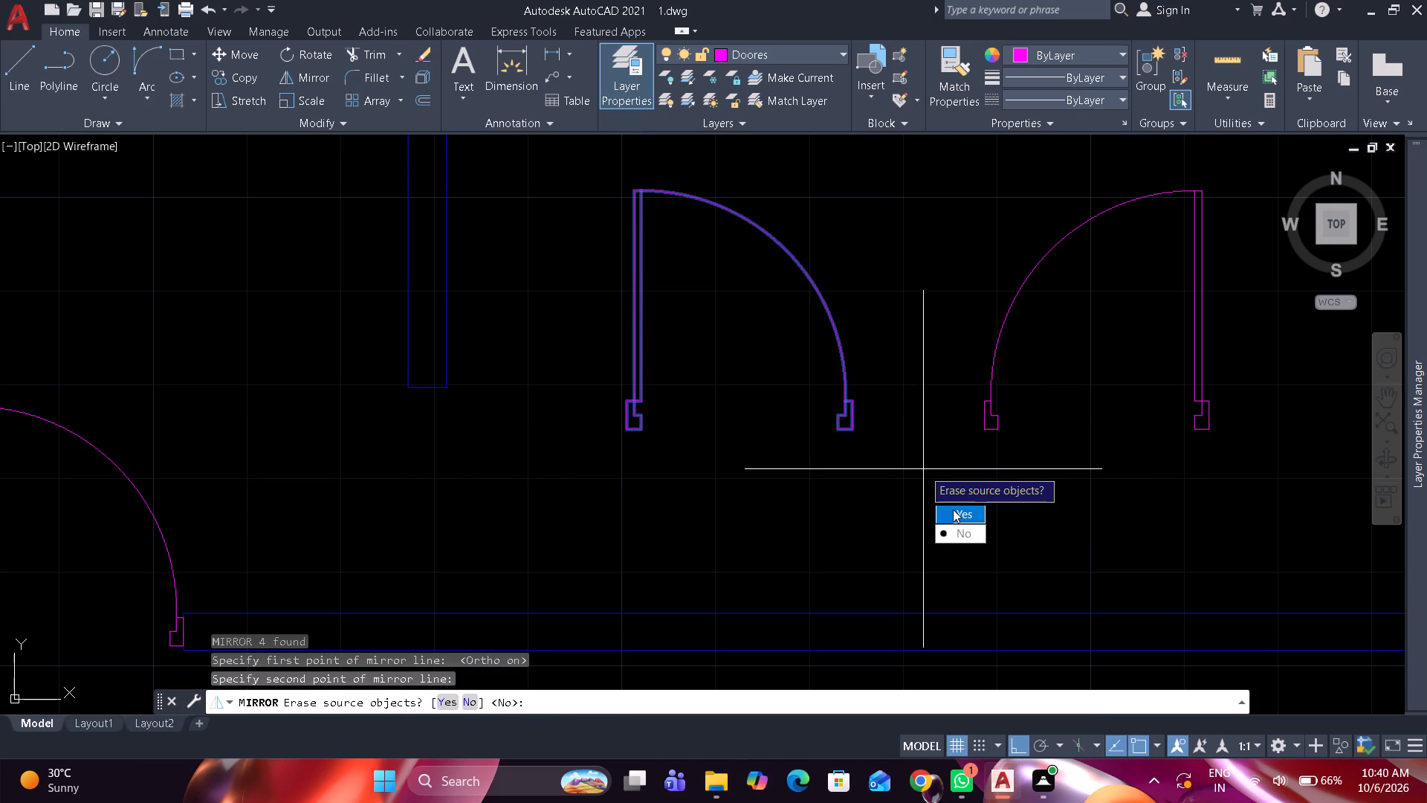
drag(956, 512, 923, 468)
scroll(726, 452, down, 1)
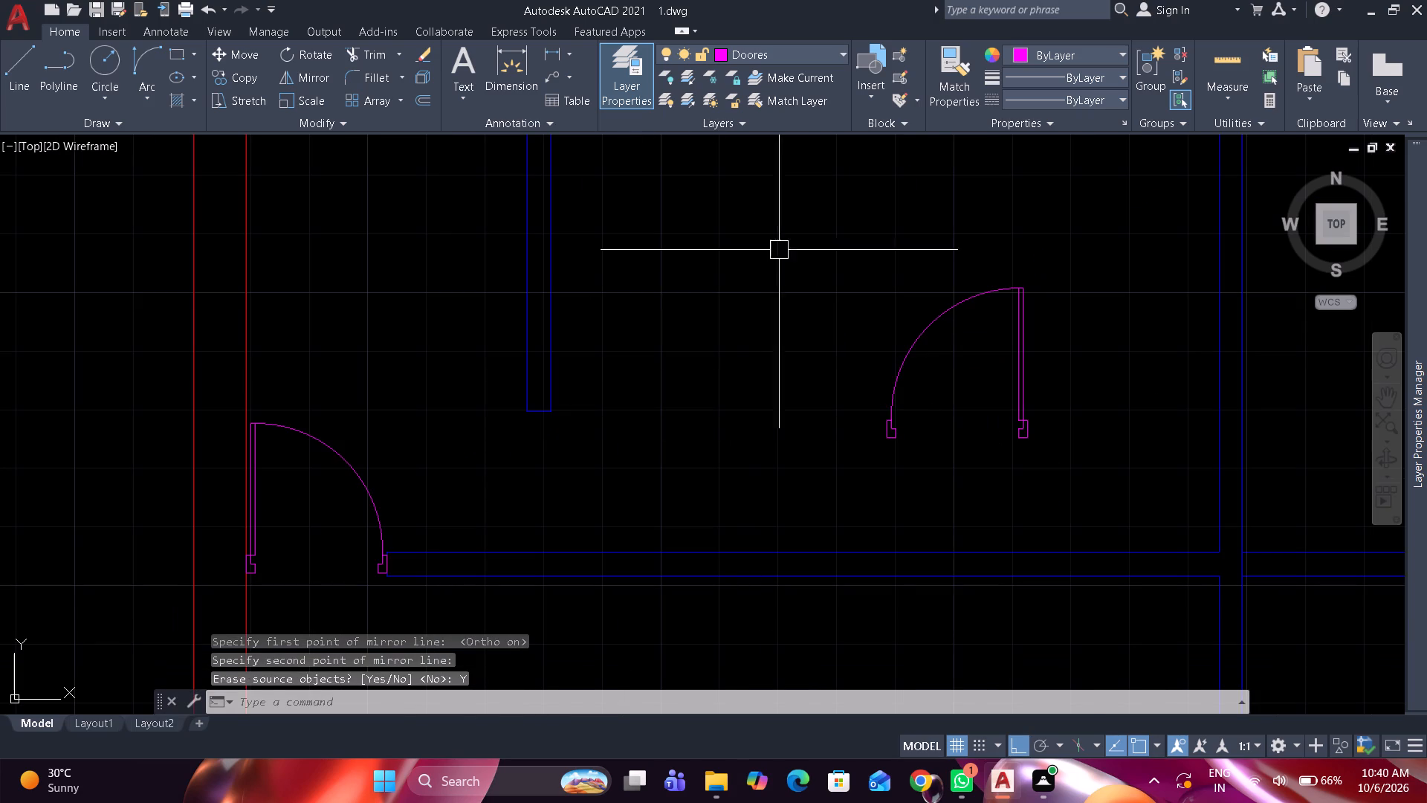
Rotate the mirrored door 90° clockwise so its leaf lies horizontal at the bottom and its frames face the partition.
drag(789, 230, 818, 247)
click(1067, 488)
text(ro)
key(space)
drag(960, 349, 962, 358)
click(961, 468)
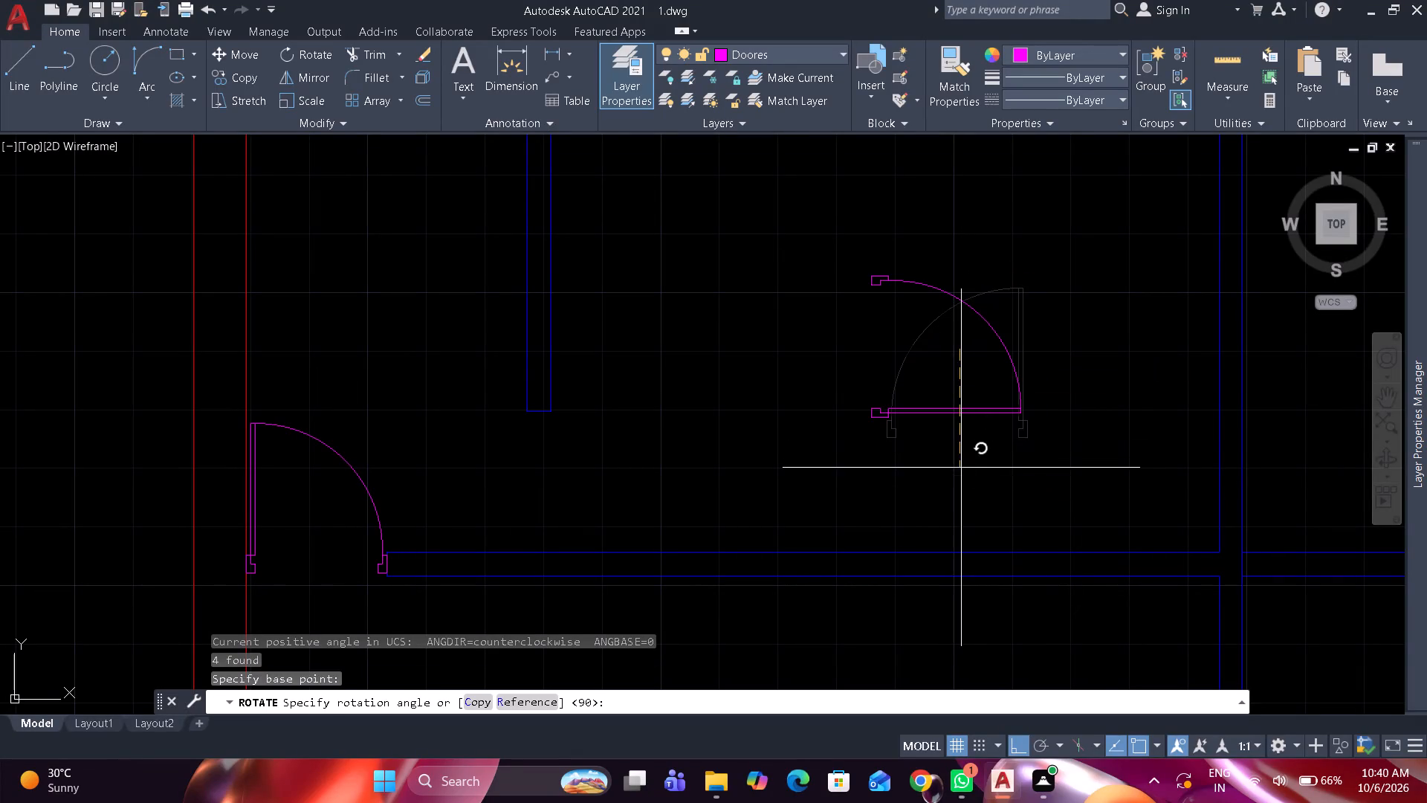
Move the rotated door from the midpoint of its upper frame's outer edge to the midpoint of the partition's capped end.
drag(799, 253, 815, 260)
click(1051, 466)
key(m)
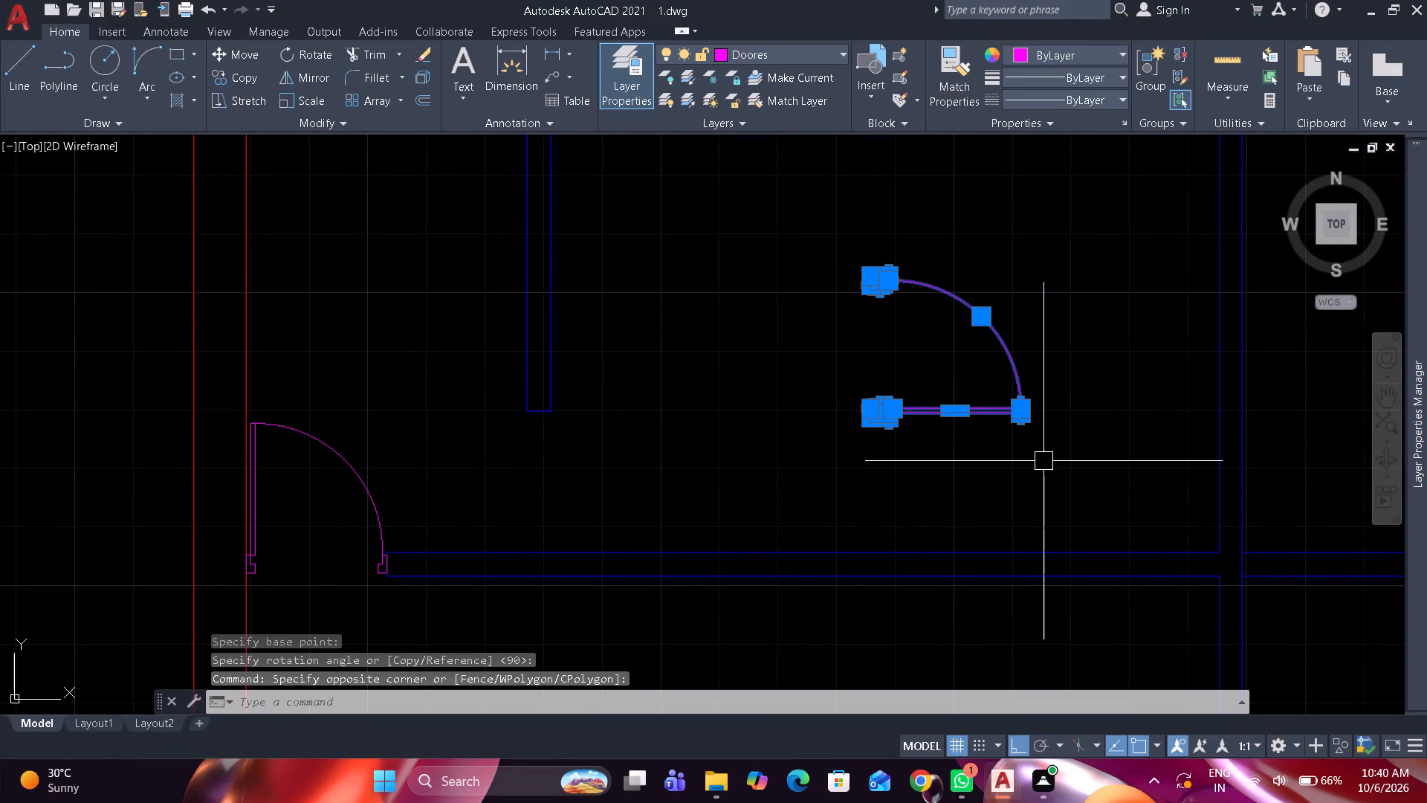
key(space)
scroll(838, 288, up, 3)
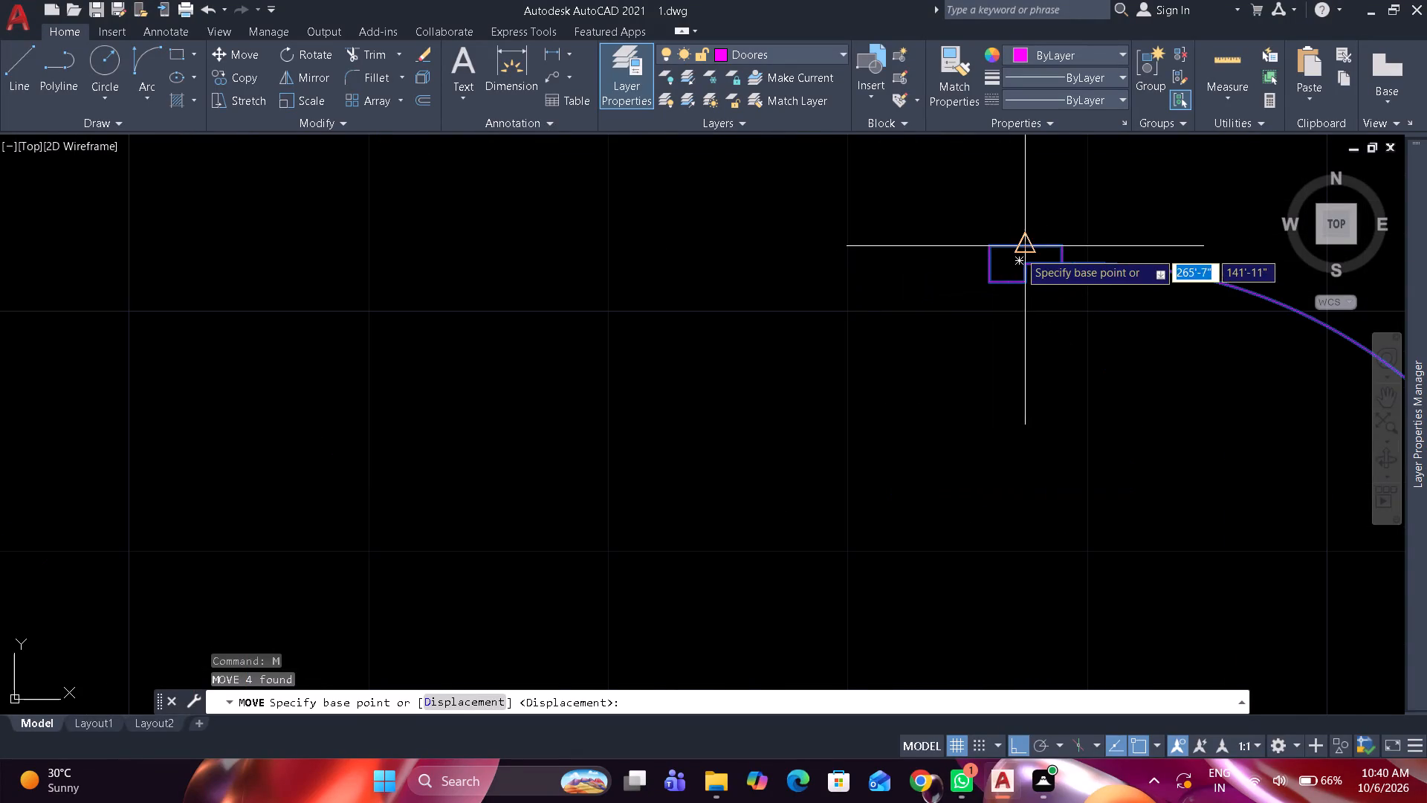
click(1019, 251)
scroll(980, 271, down, 3)
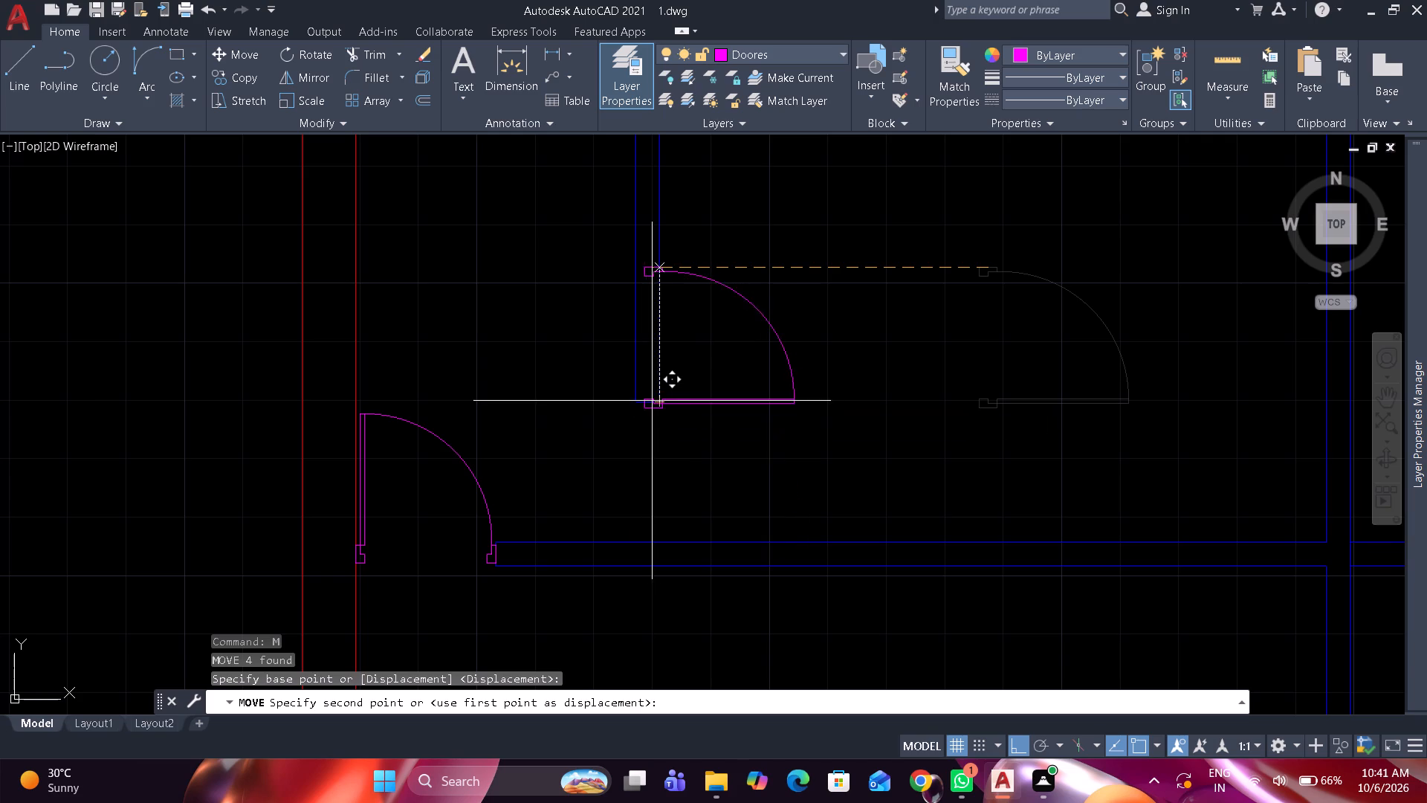
scroll(649, 401, up, 2)
click(644, 412)
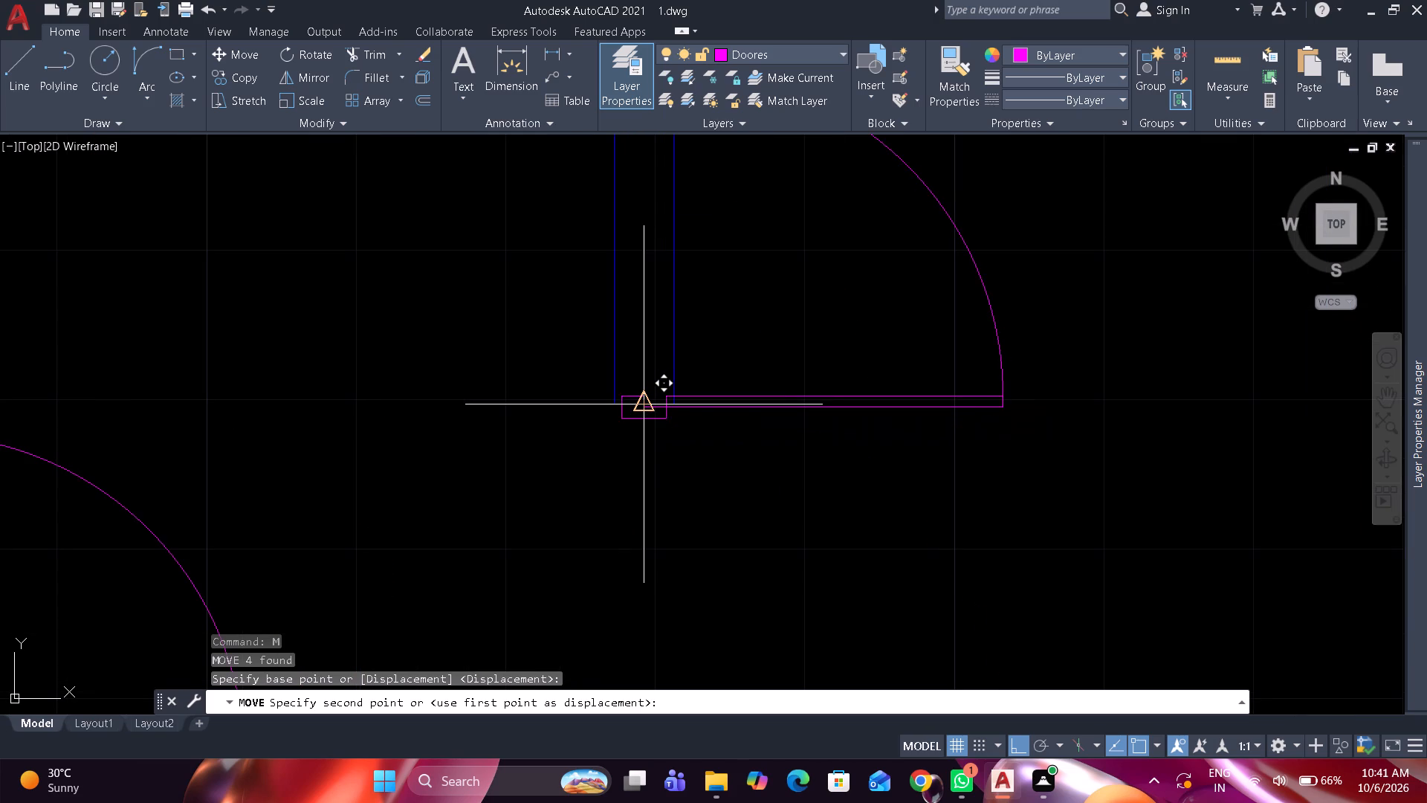
scroll(585, 412, down, 2)
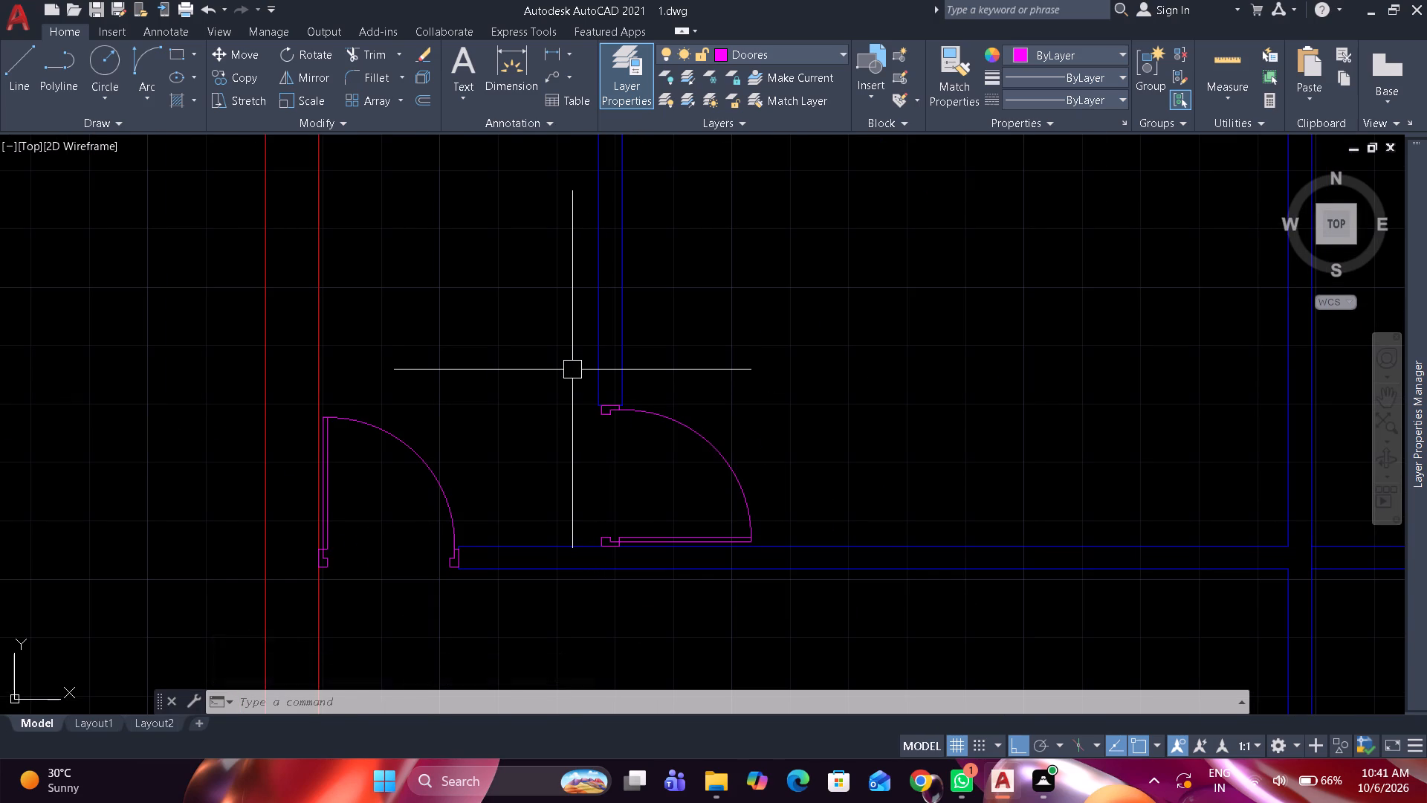
Offset the right face of the central vertical partition 2'-0" to the right, across the horizontal wall.
scroll(572, 373, down, 2)
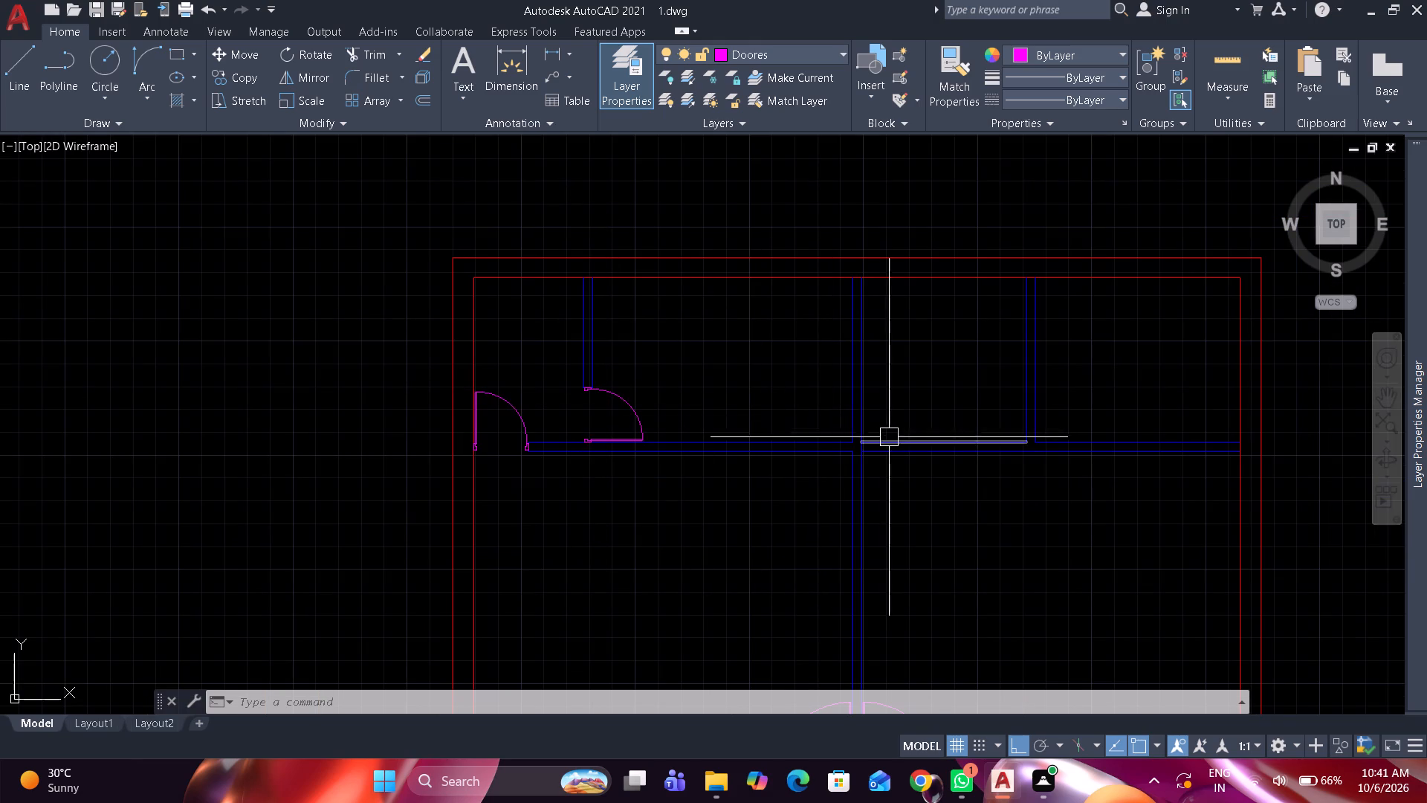
scroll(890, 438, up, 2)
middle_drag(852, 506, 604, 511)
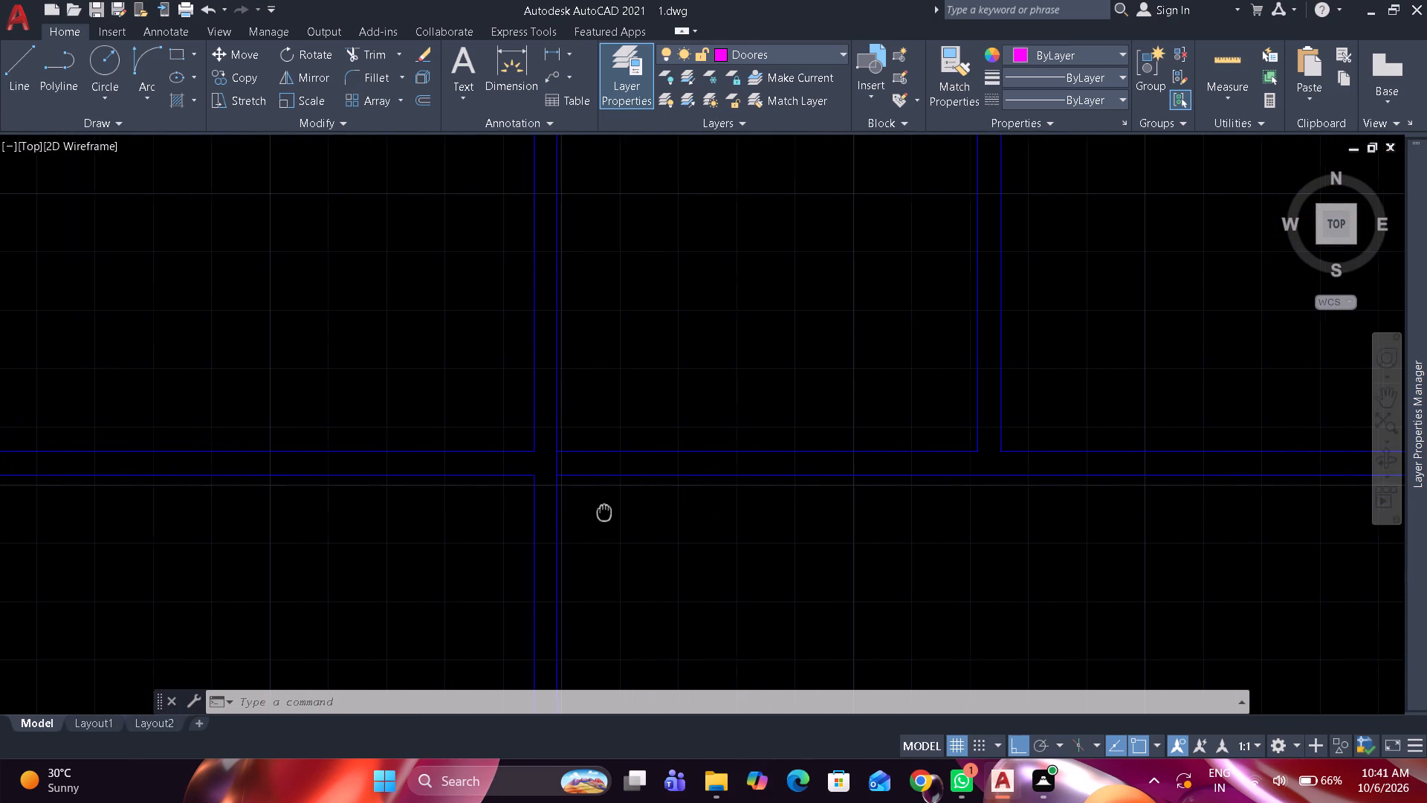
text(o)
key(space)
key(space)
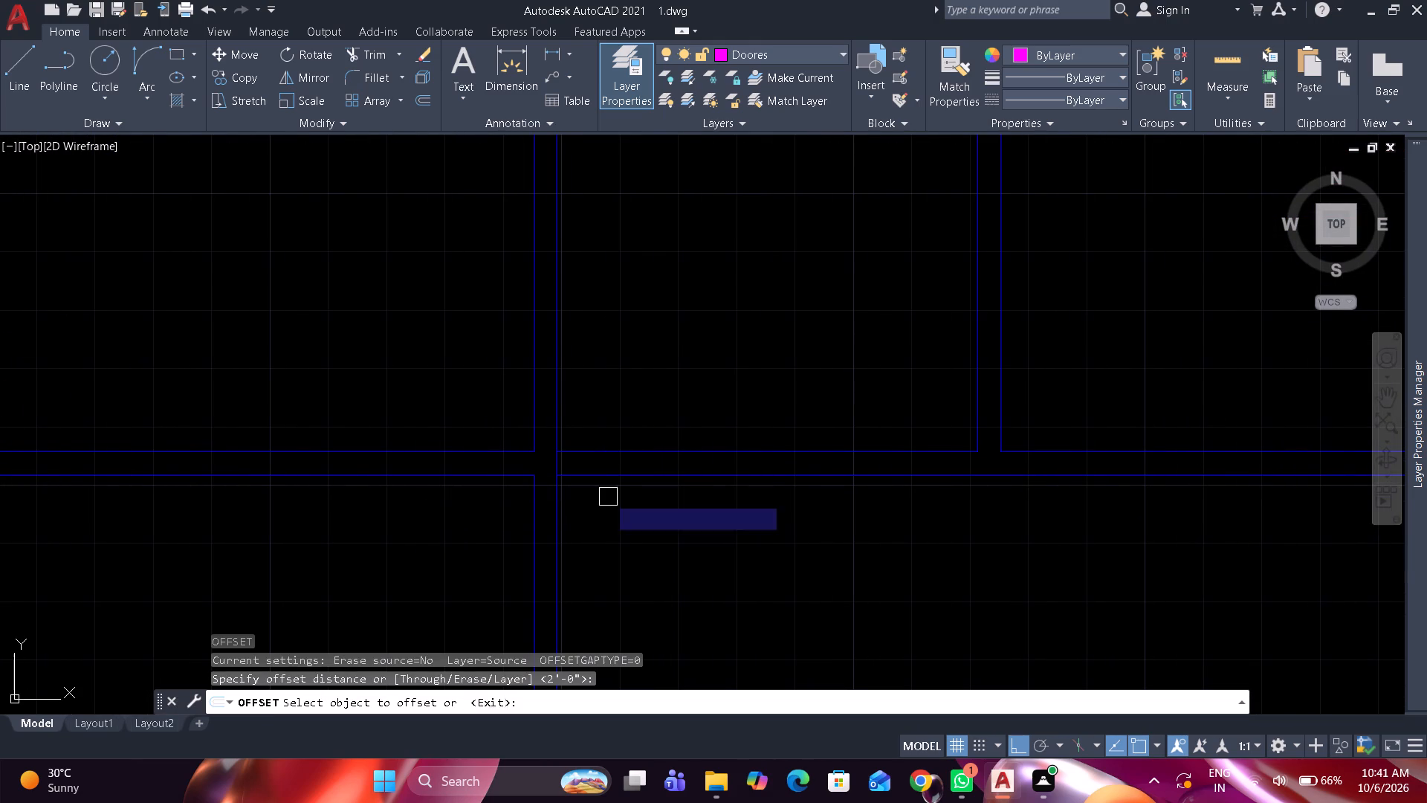
drag(559, 393, 567, 392)
click(624, 386)
key(space)
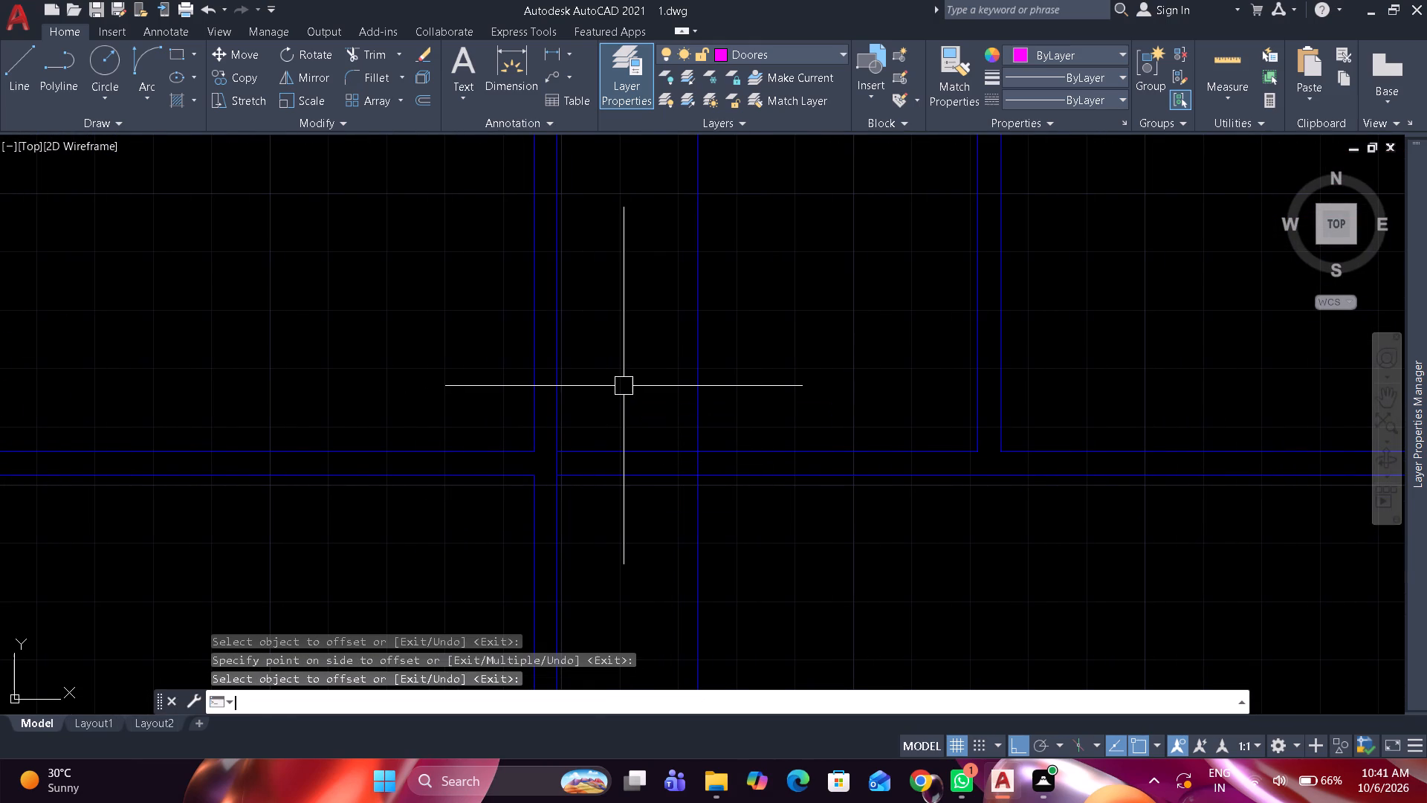
Trim the offset line above and below the horizontal wall and remove the wall faces between it and the central partition.
text(tr)
key(space)
drag(652, 383, 696, 379)
click(748, 374)
click(673, 384)
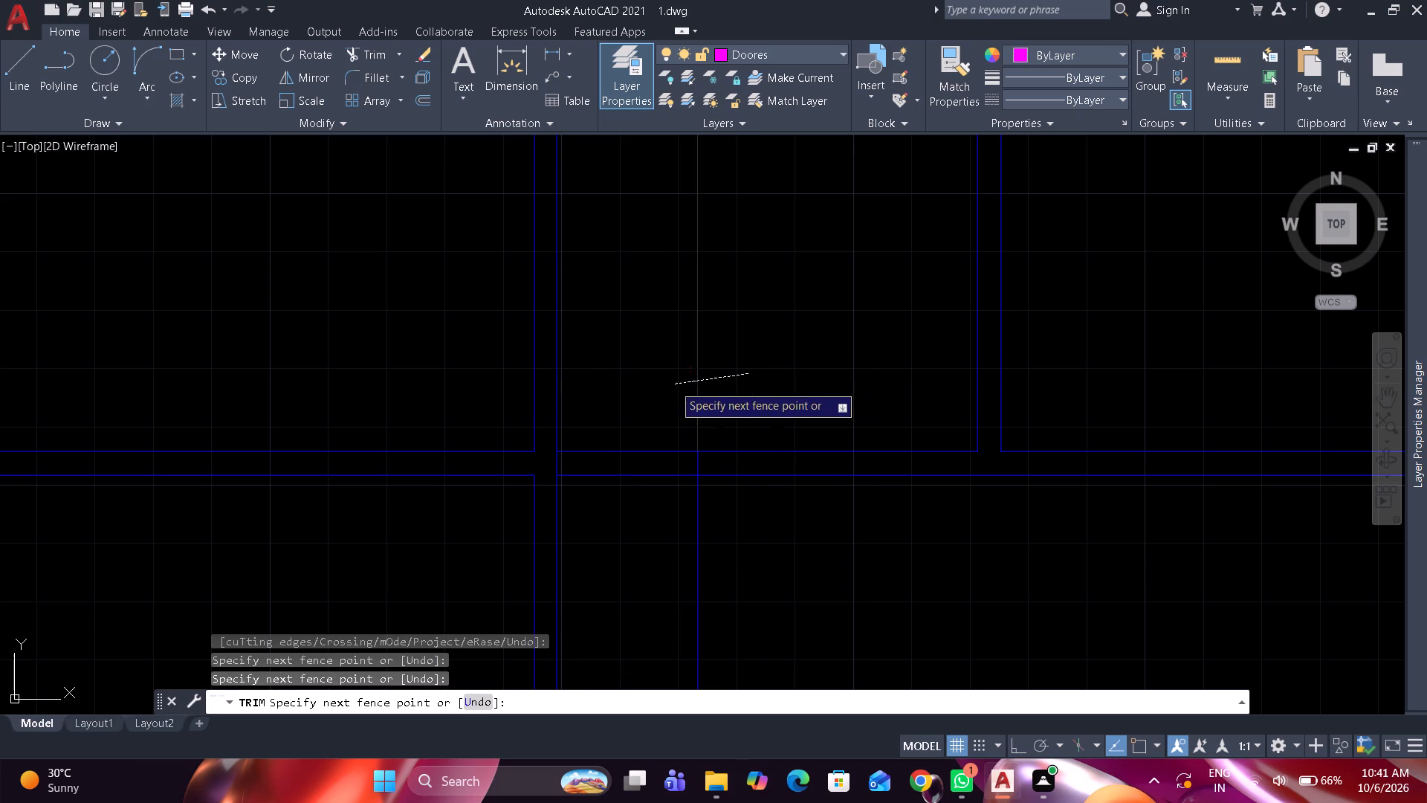
click(679, 516)
click(722, 517)
drag(647, 509, 647, 500)
click(650, 411)
key(space)
scroll(650, 411, down, 1)
middle_drag(652, 411, 830, 414)
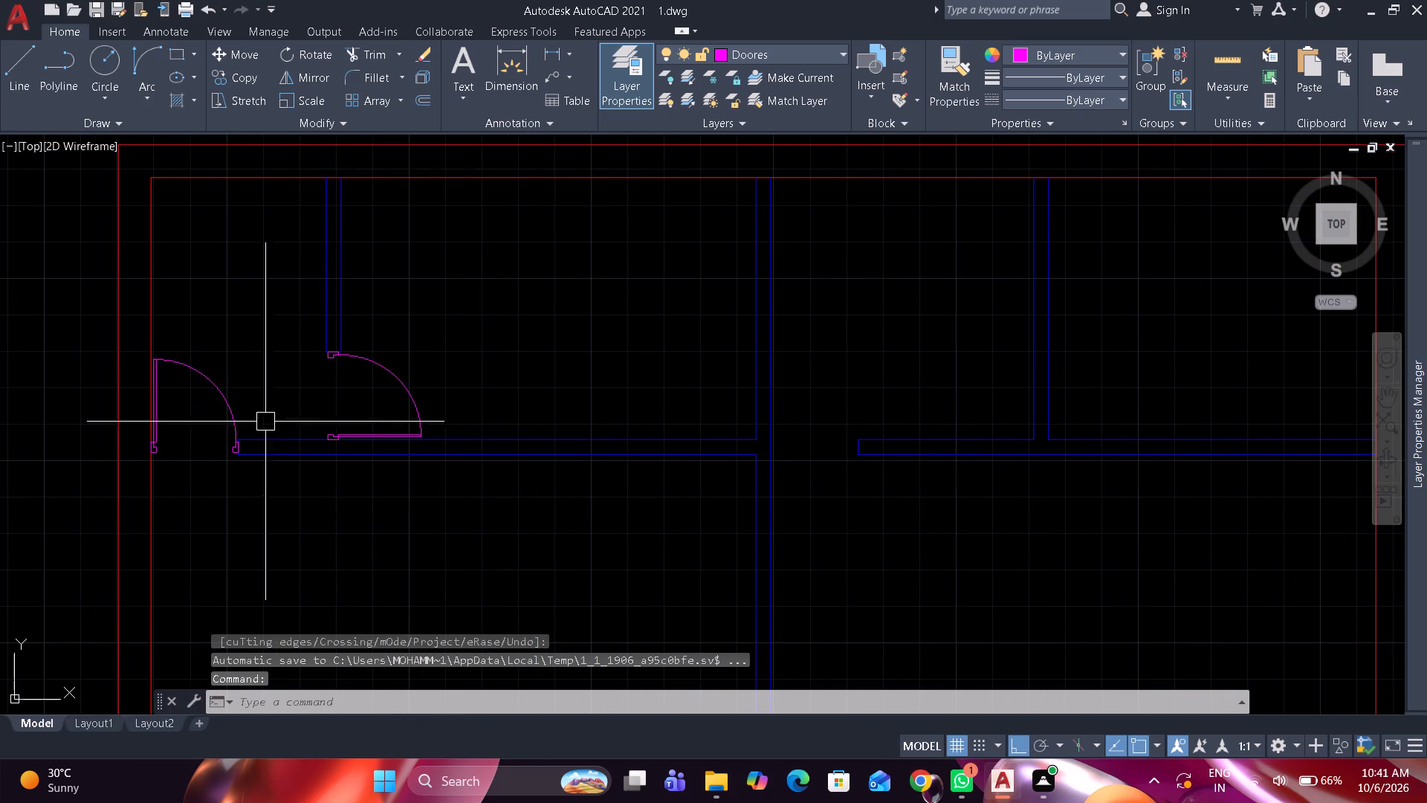
Copy the first door from its right frame's outer edge midpoint to the midpoint of the cut wall end beside the central partition.
scroll(212, 414, up, 1)
click(163, 338)
click(129, 355)
drag(78, 428, 88, 432)
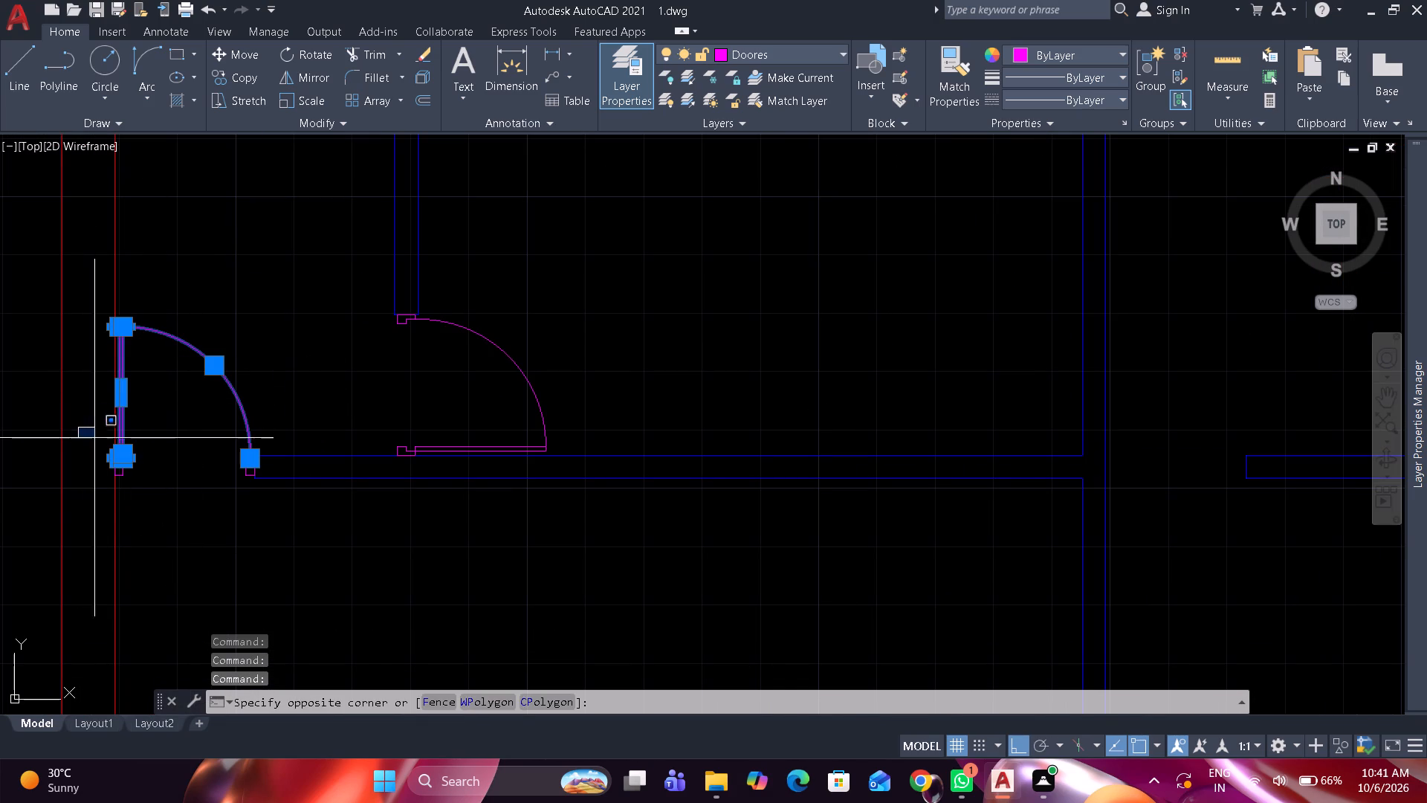
click(145, 512)
scroll(201, 483, up, 2)
drag(305, 461, 285, 472)
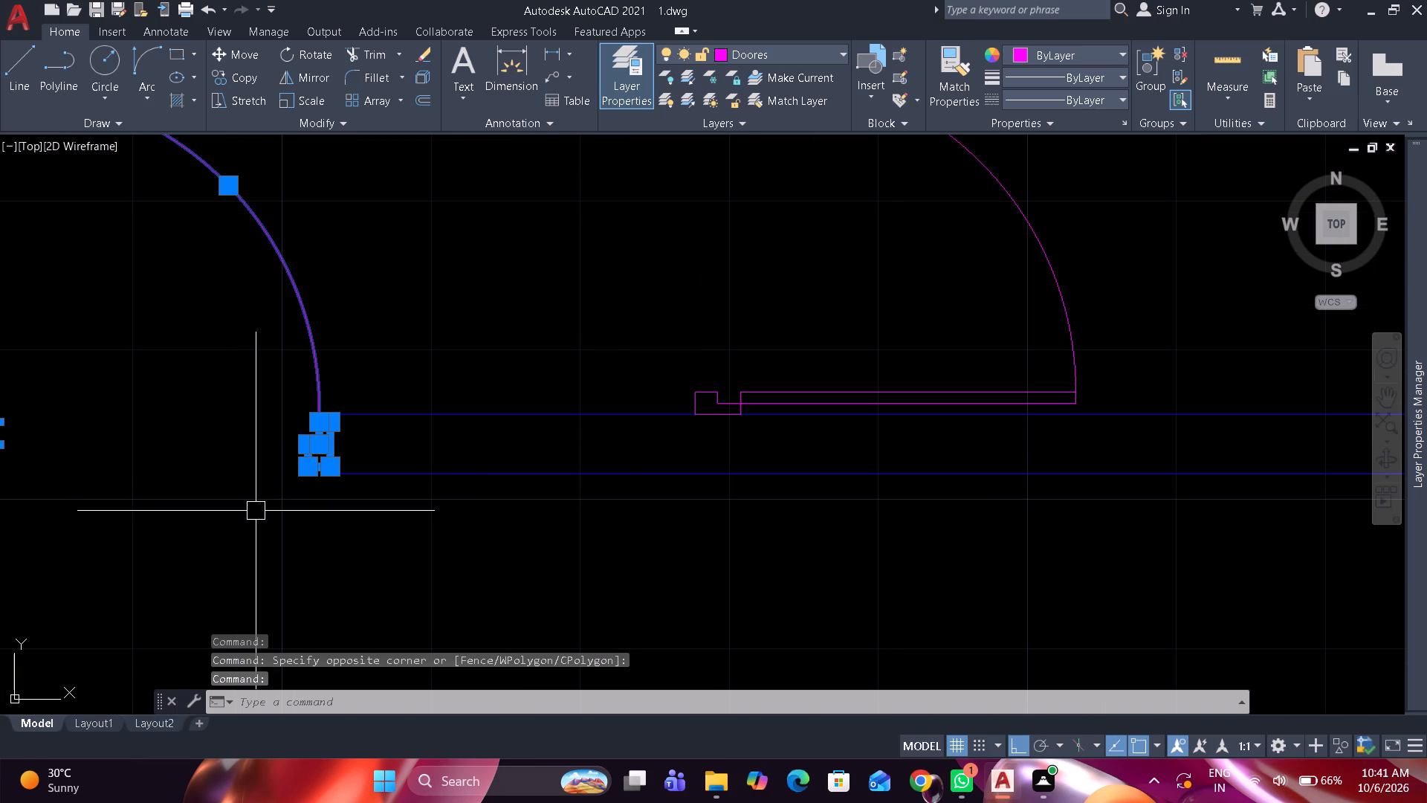
text(co)
key(space)
scroll(326, 449, up, 1)
click(326, 448)
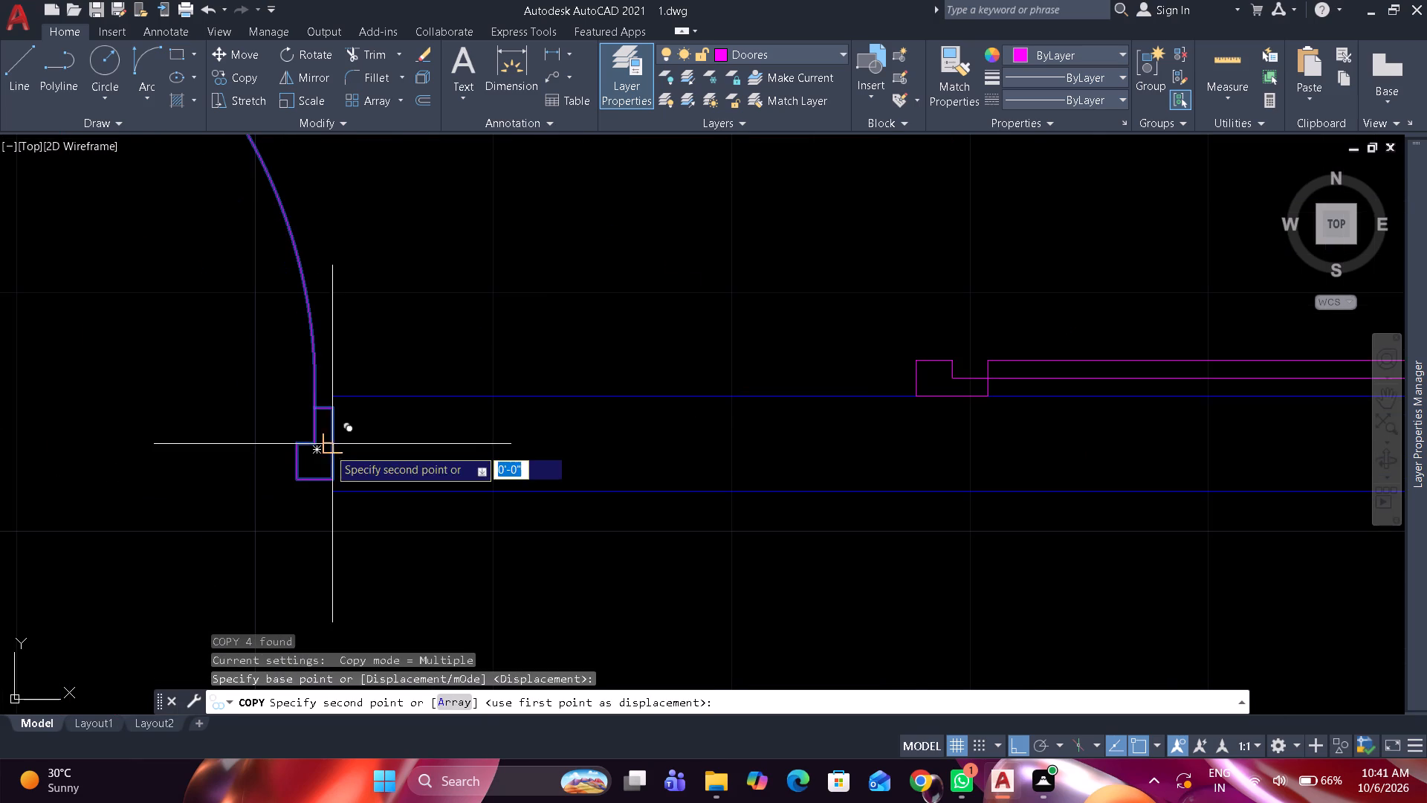
scroll(346, 448, down, 6)
scroll(932, 457, up, 3)
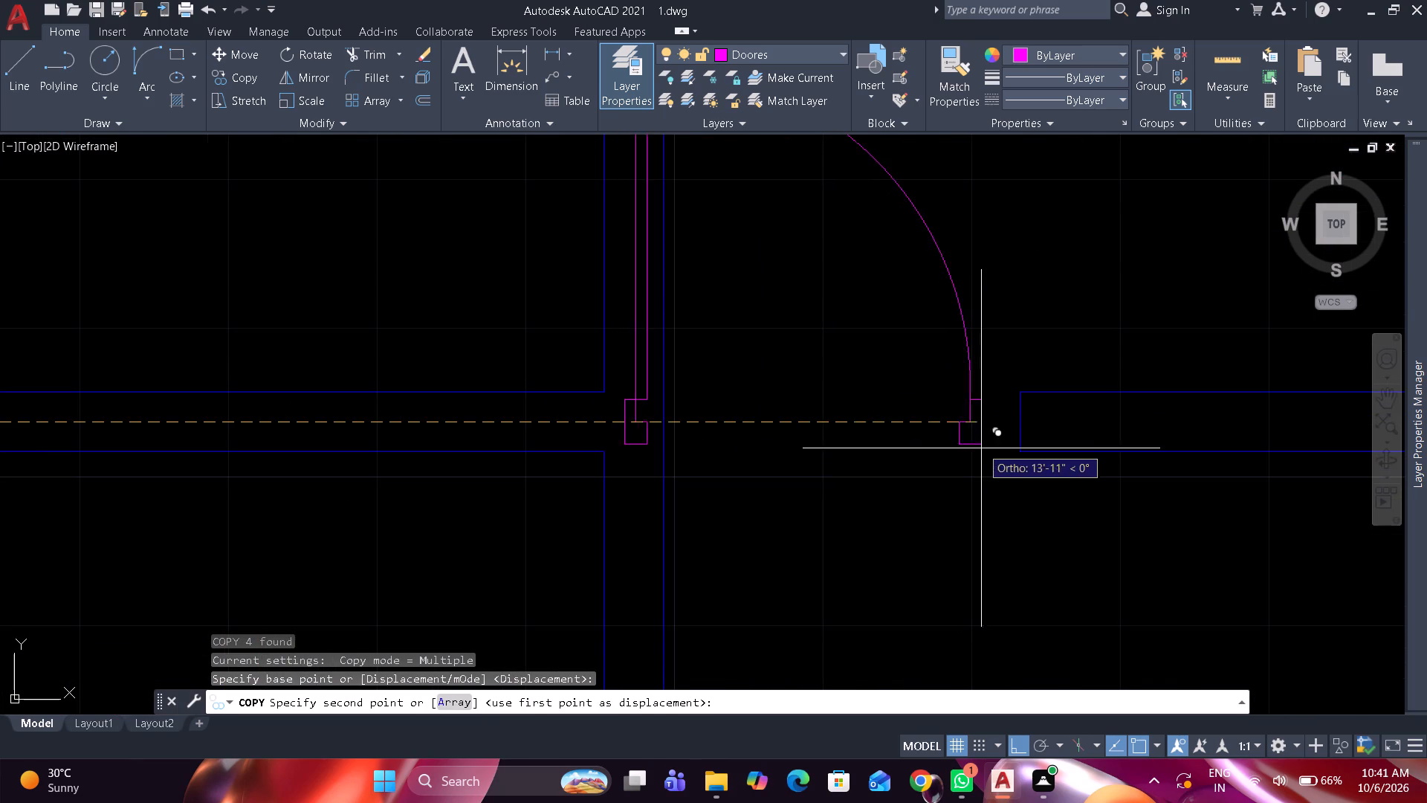
click(1018, 430)
key(space)
scroll(890, 443, down, 3)
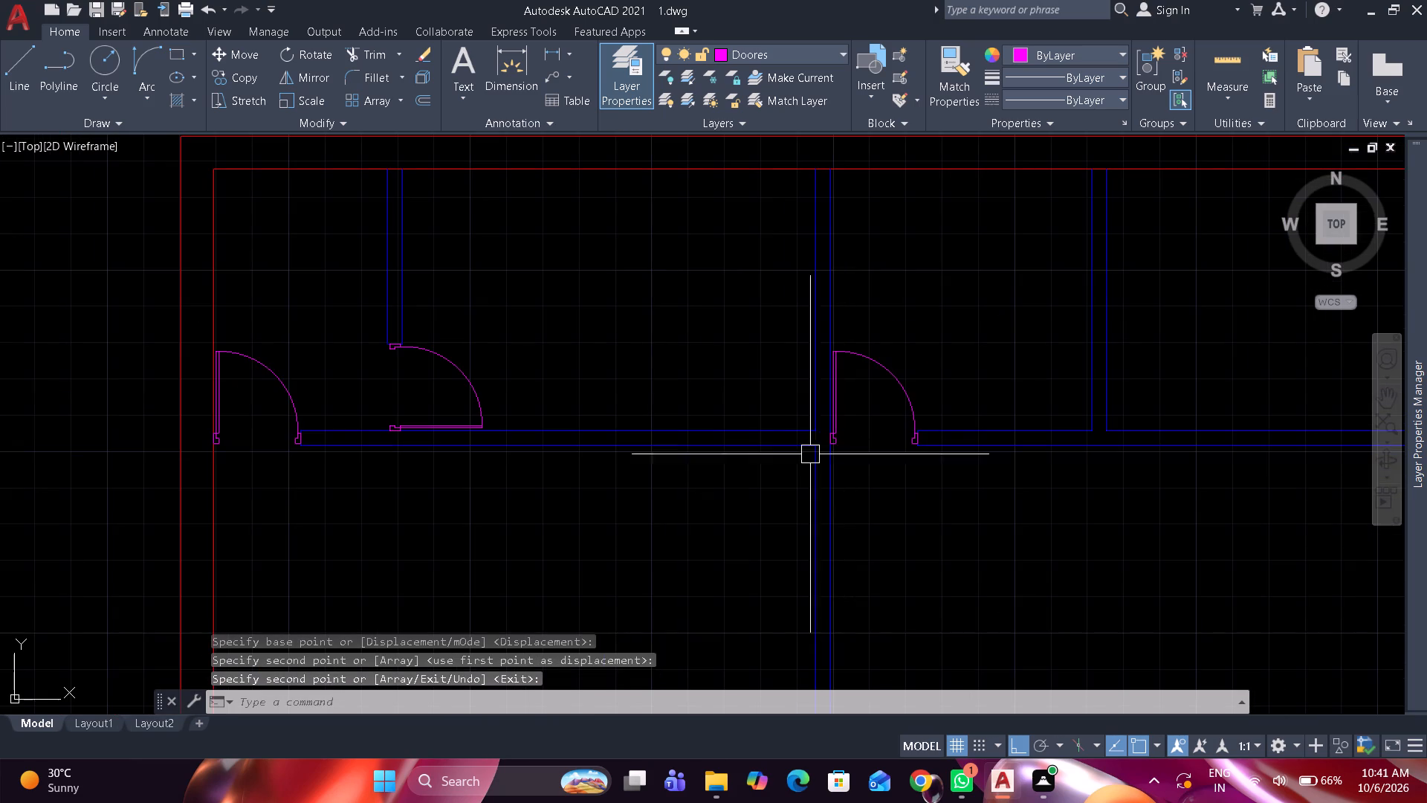
Offset the inner face of the right outer wall 2'-0" to the left and put the new line on the Inner Wall layer.
scroll(472, 468, down, 1)
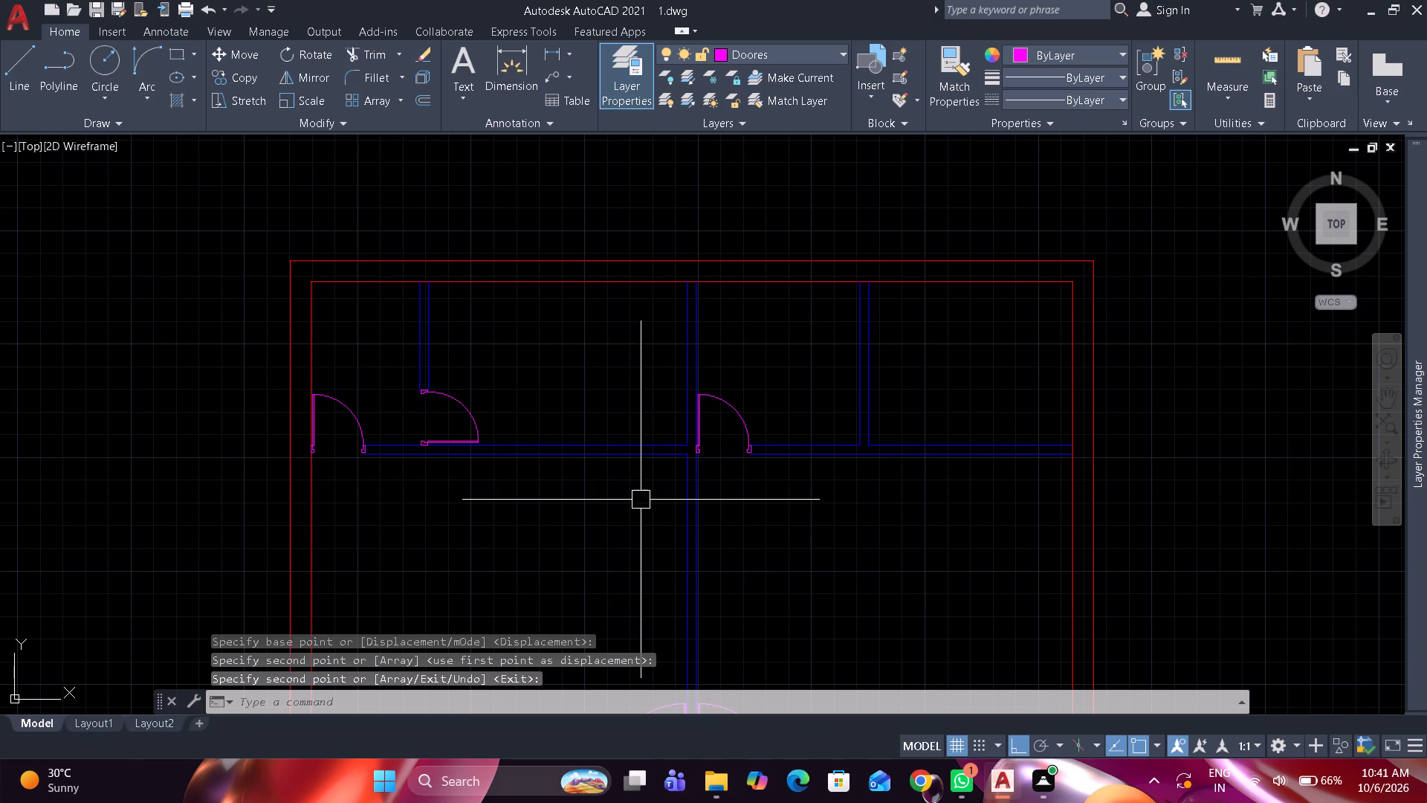
middle_drag(630, 500, 376, 503)
scroll(573, 480, up, 1)
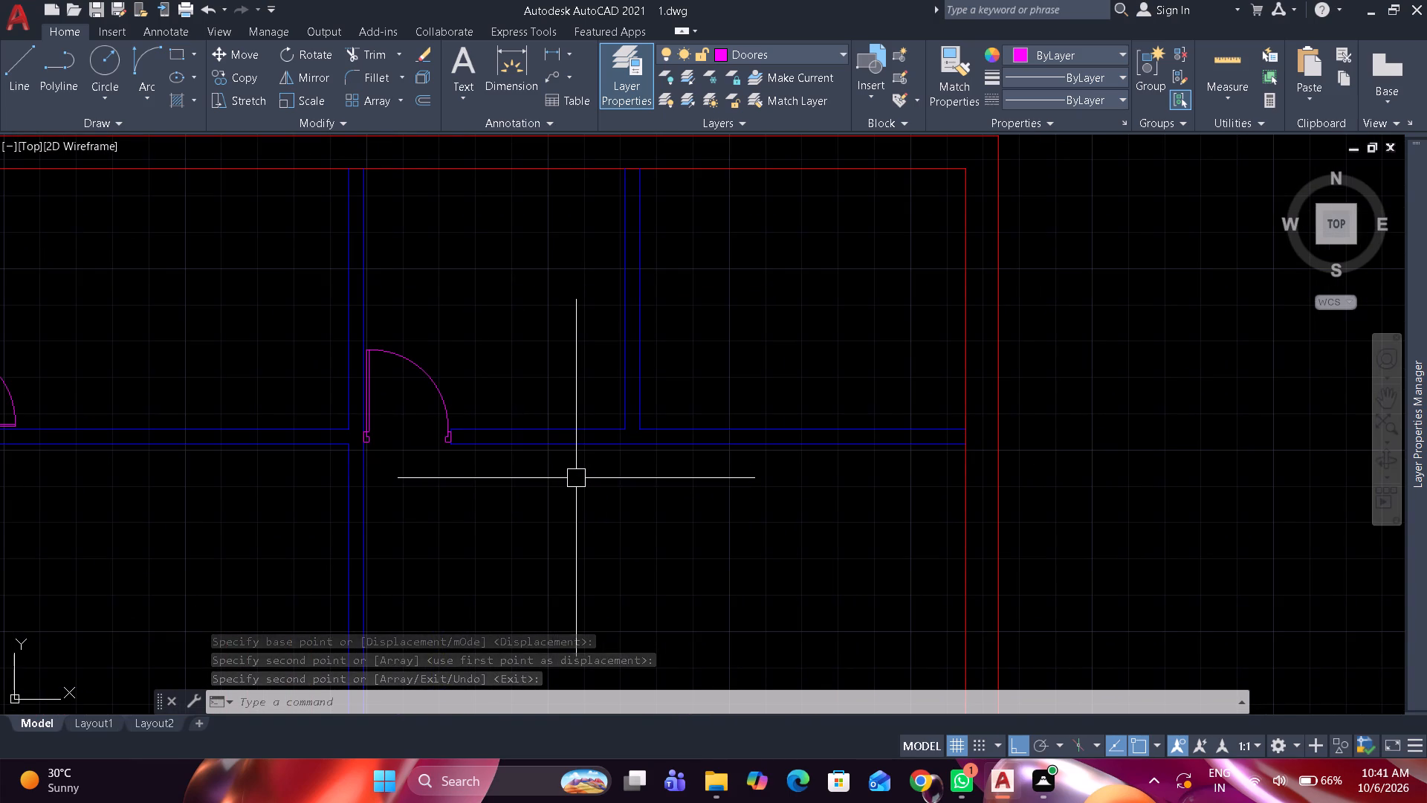
middle_drag(470, 320, 429, 430)
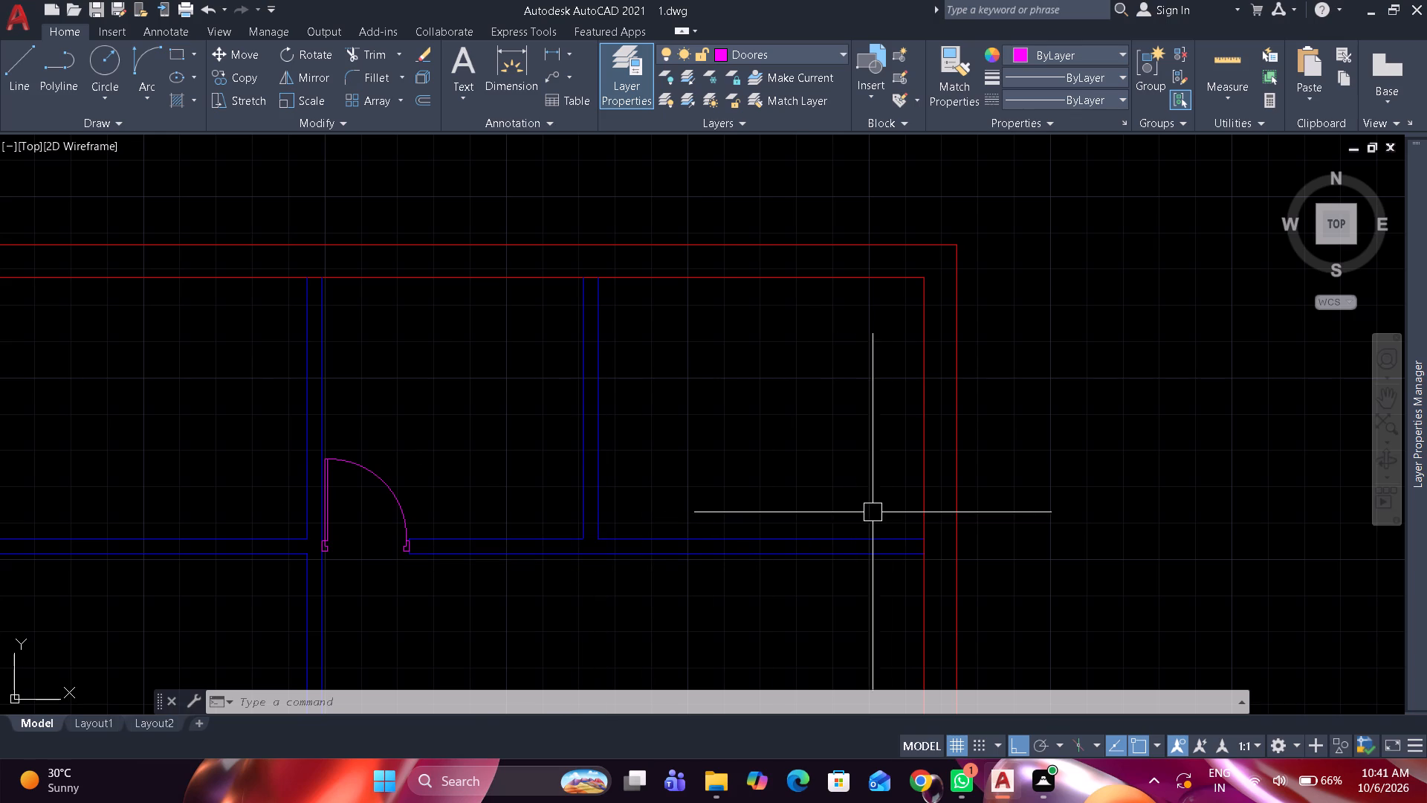
text(o)
key(space)
key(space)
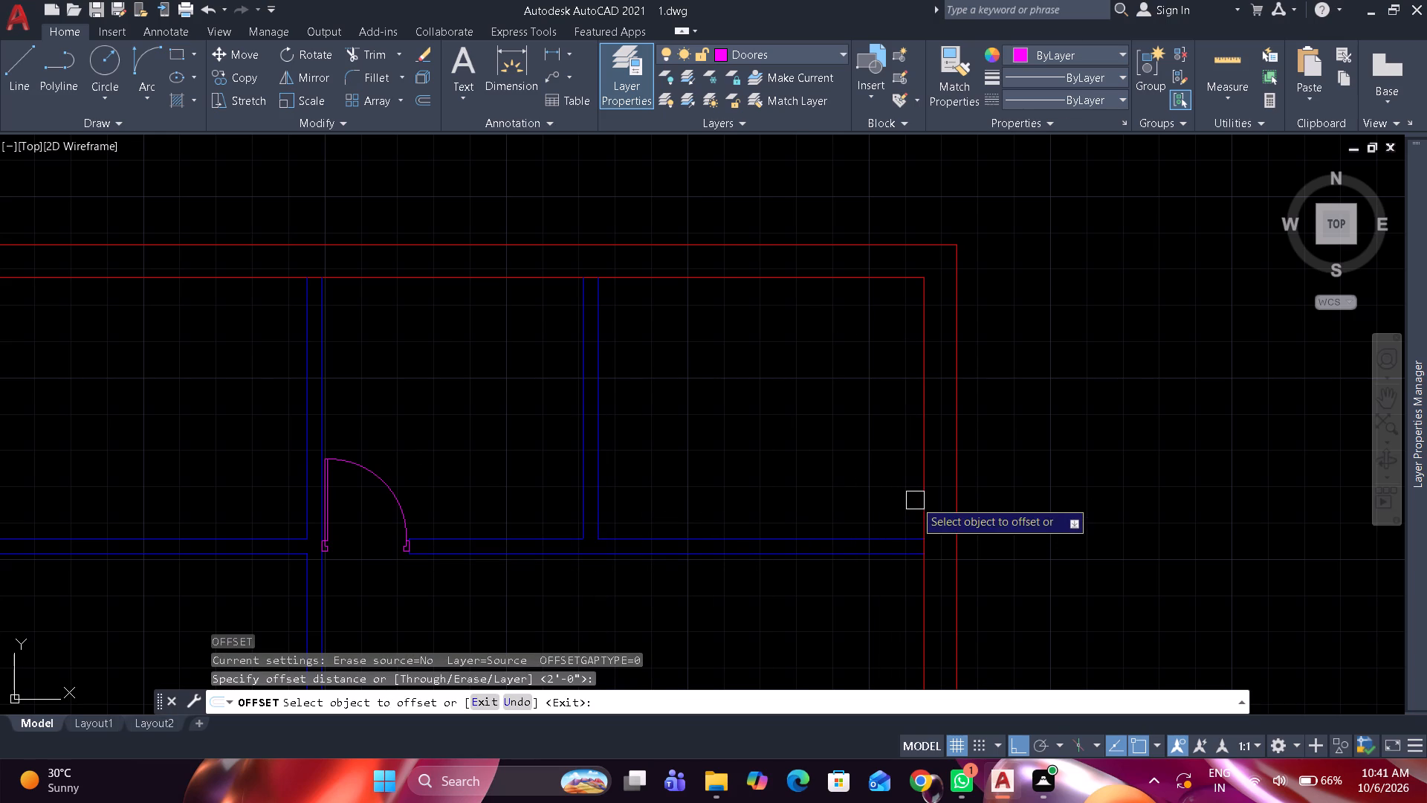
drag(916, 497, 901, 496)
click(850, 489)
key(space)
click(836, 483)
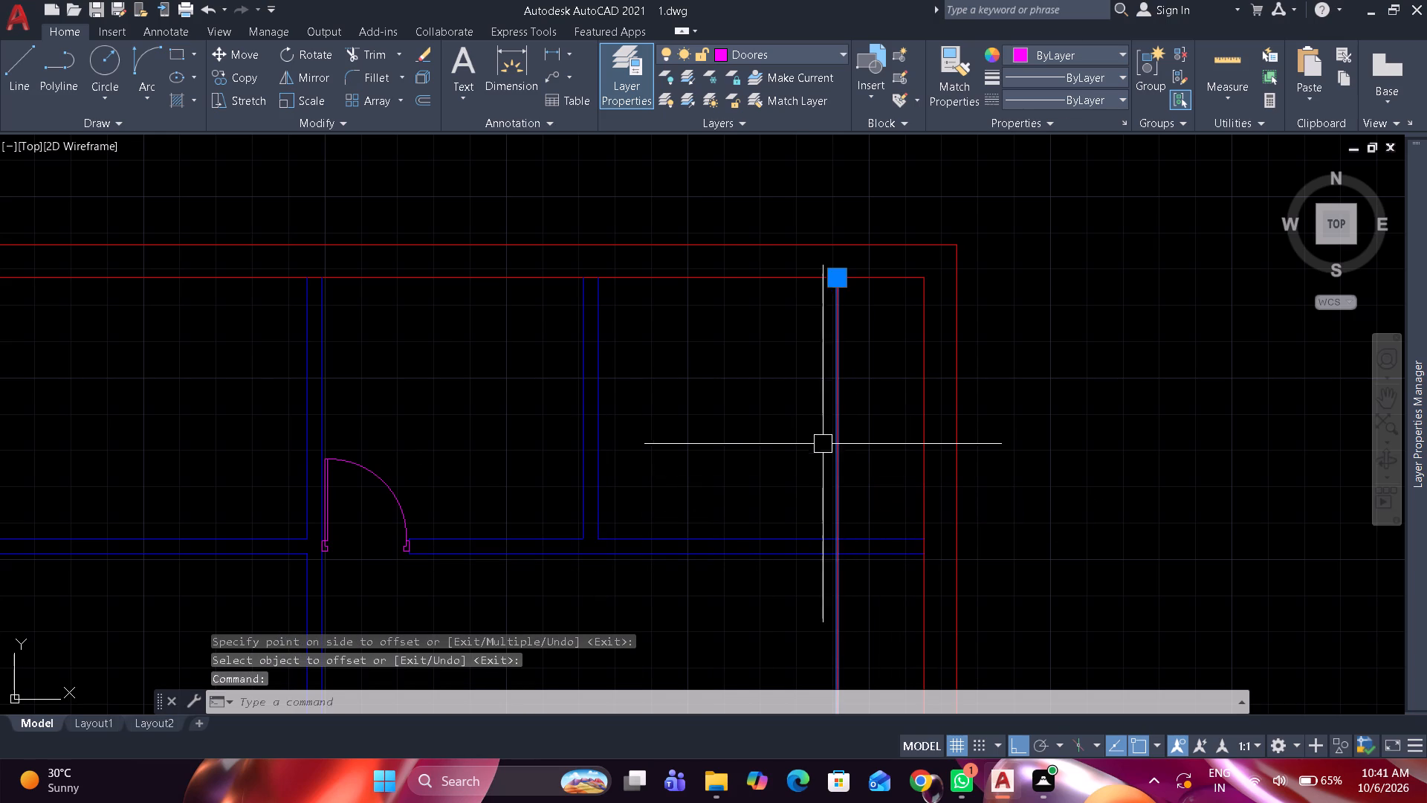
click(795, 53)
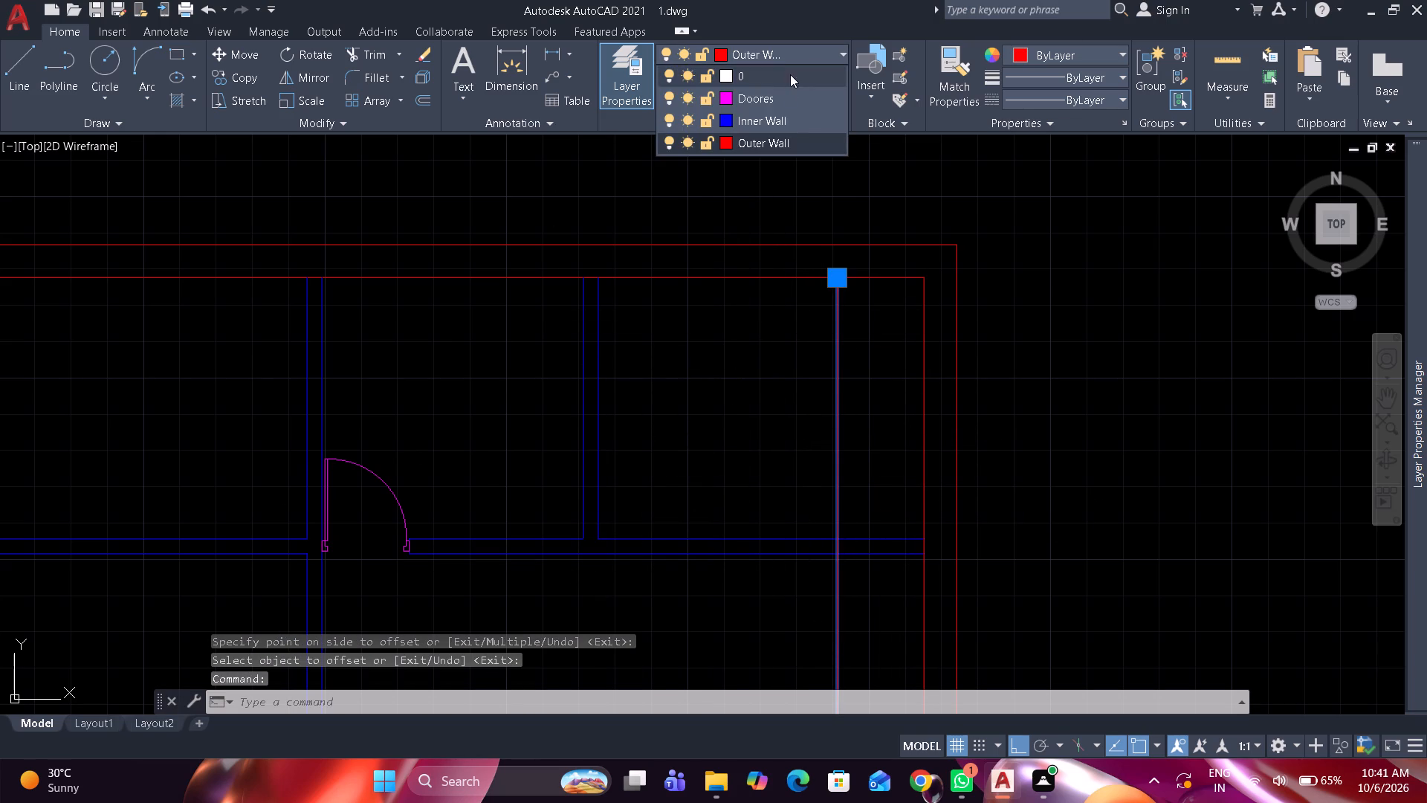
click(780, 119)
key(Escape)
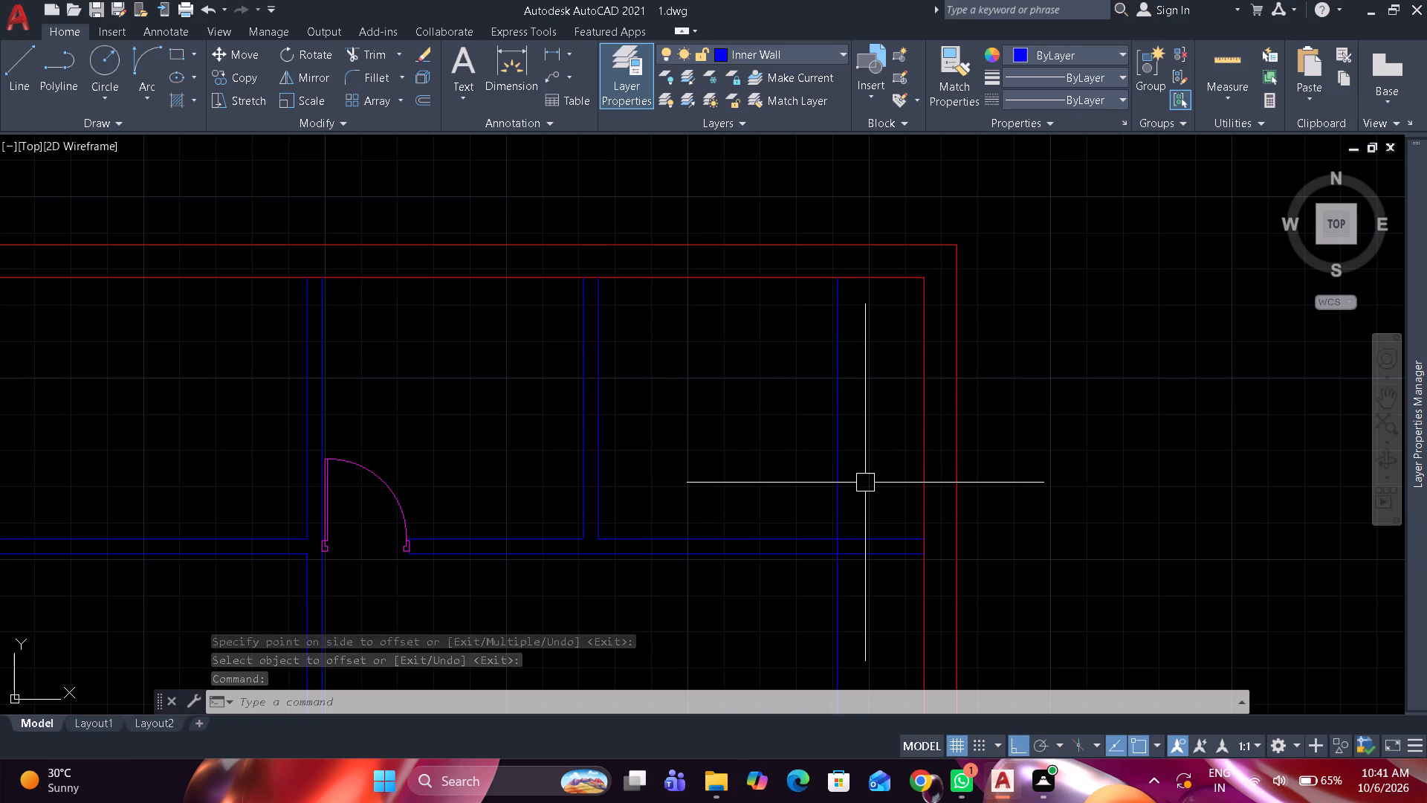
Trim the offset line above and below the horizontal wall and remove the wall faces between it and the right outer wall.
text(tr)
key(space)
click(846, 459)
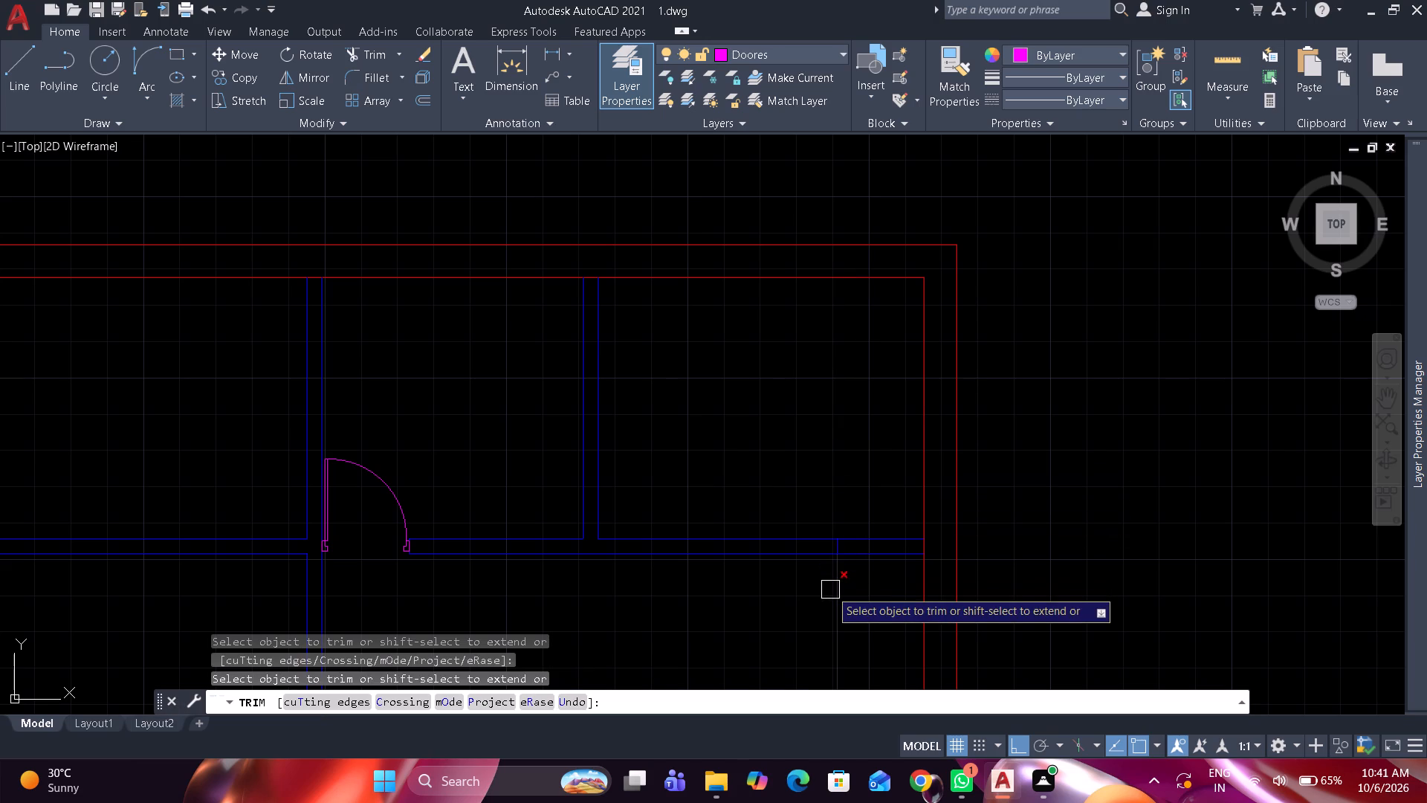
click(830, 590)
click(867, 576)
click(867, 457)
key(space)
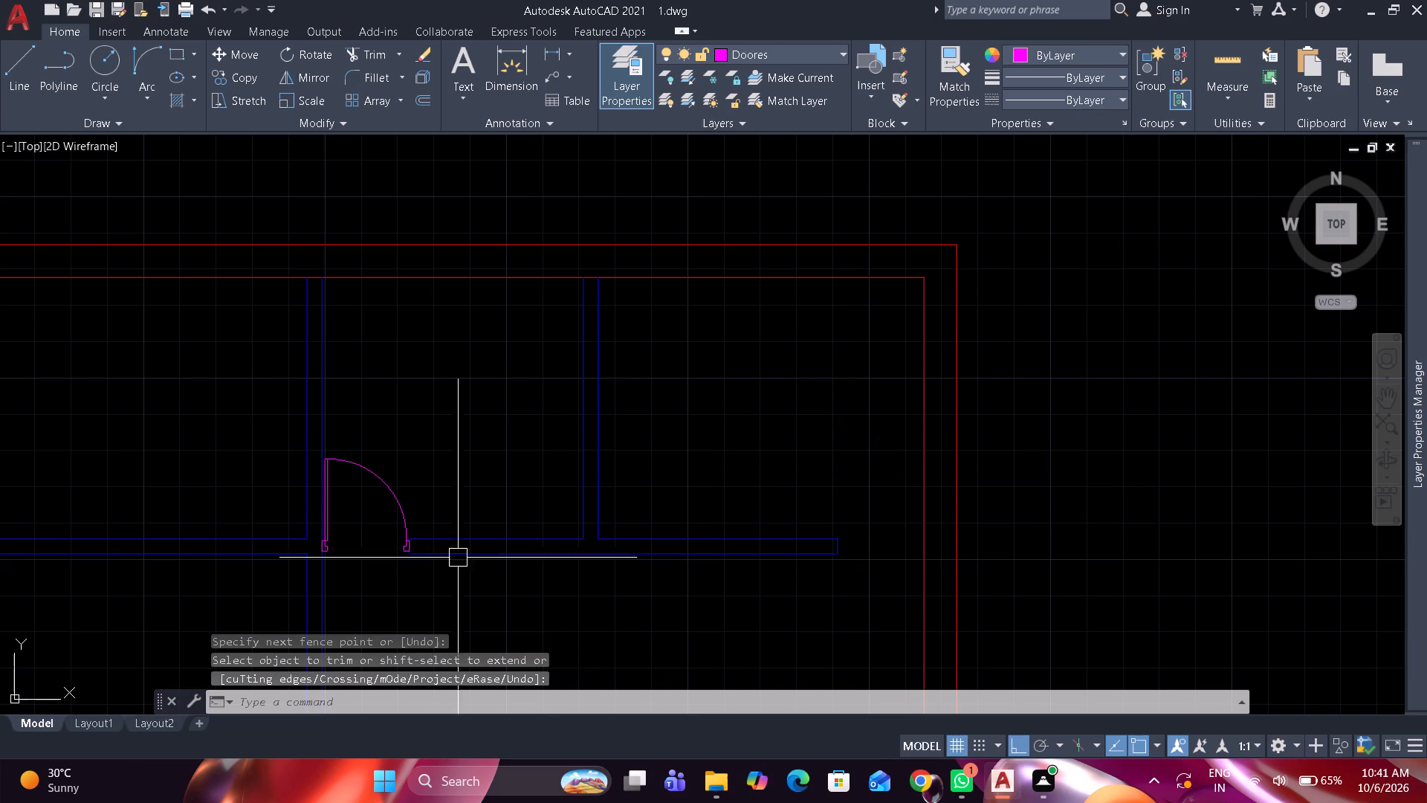
Mirror the door beside the central partition about a vertical line through the horizontal wall's lower face midpoint, keeping the original.
scroll(406, 567, up, 2)
click(403, 526)
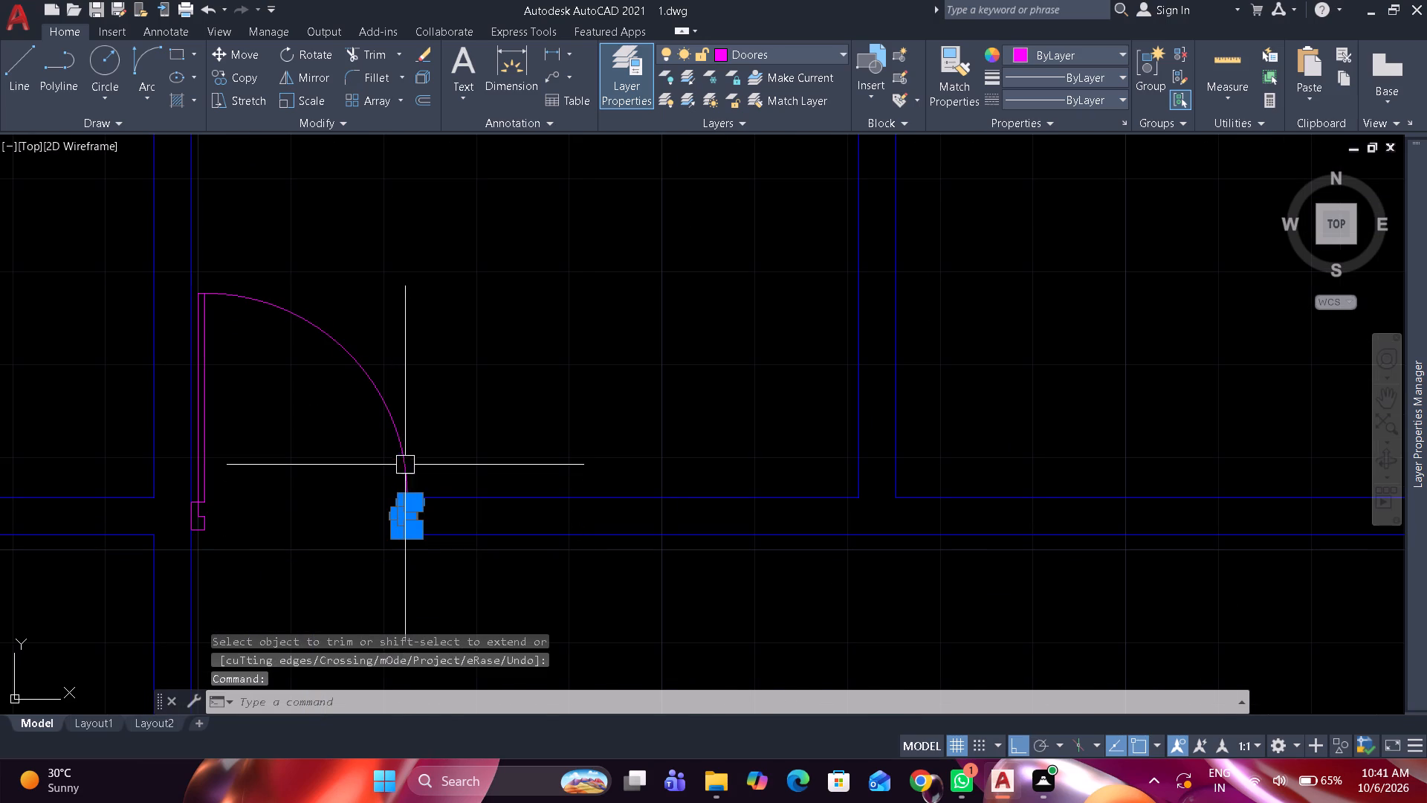
click(405, 463)
drag(210, 427, 214, 435)
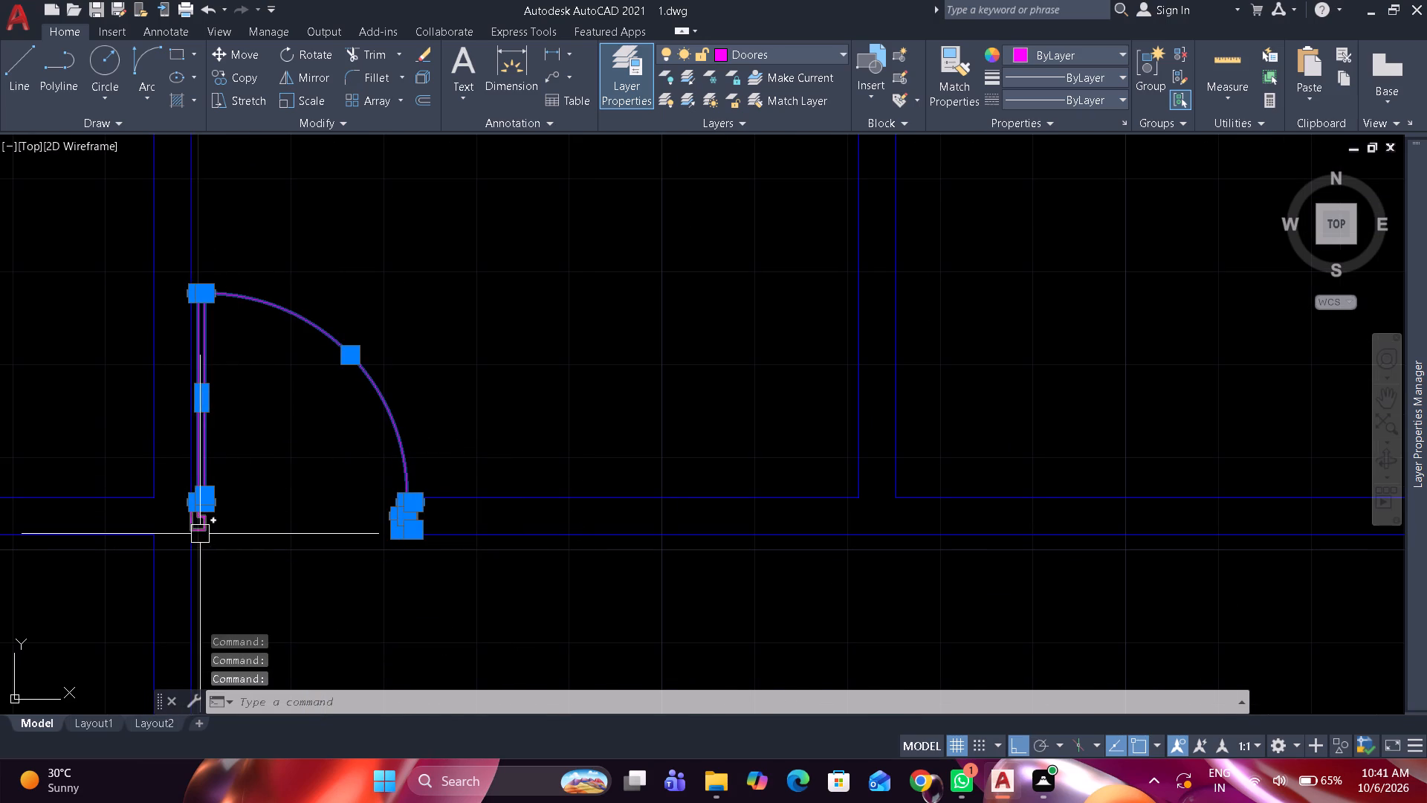
drag(200, 534, 229, 525)
scroll(436, 366, down, 1)
key(m)
key(i)
key(space)
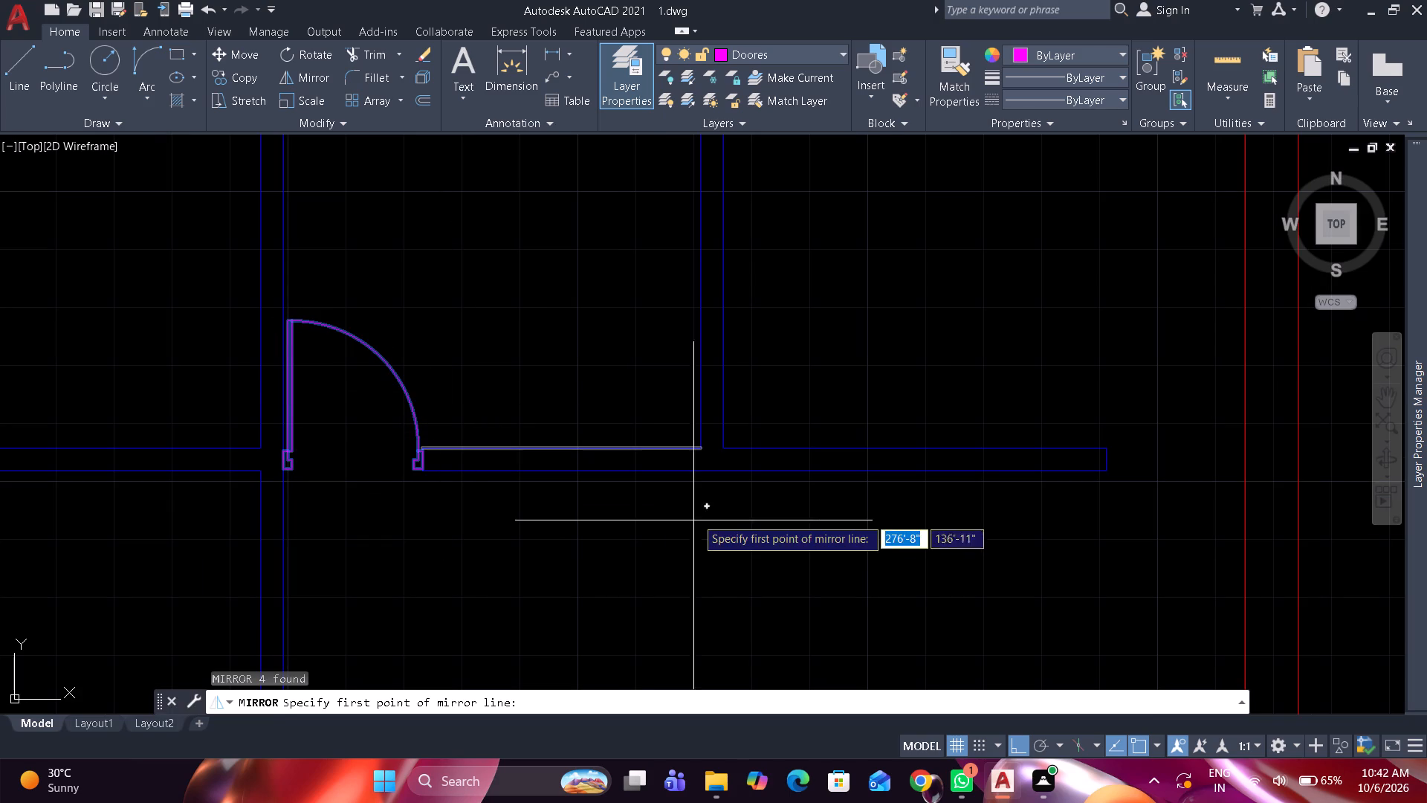
click(765, 473)
click(757, 559)
key(space)
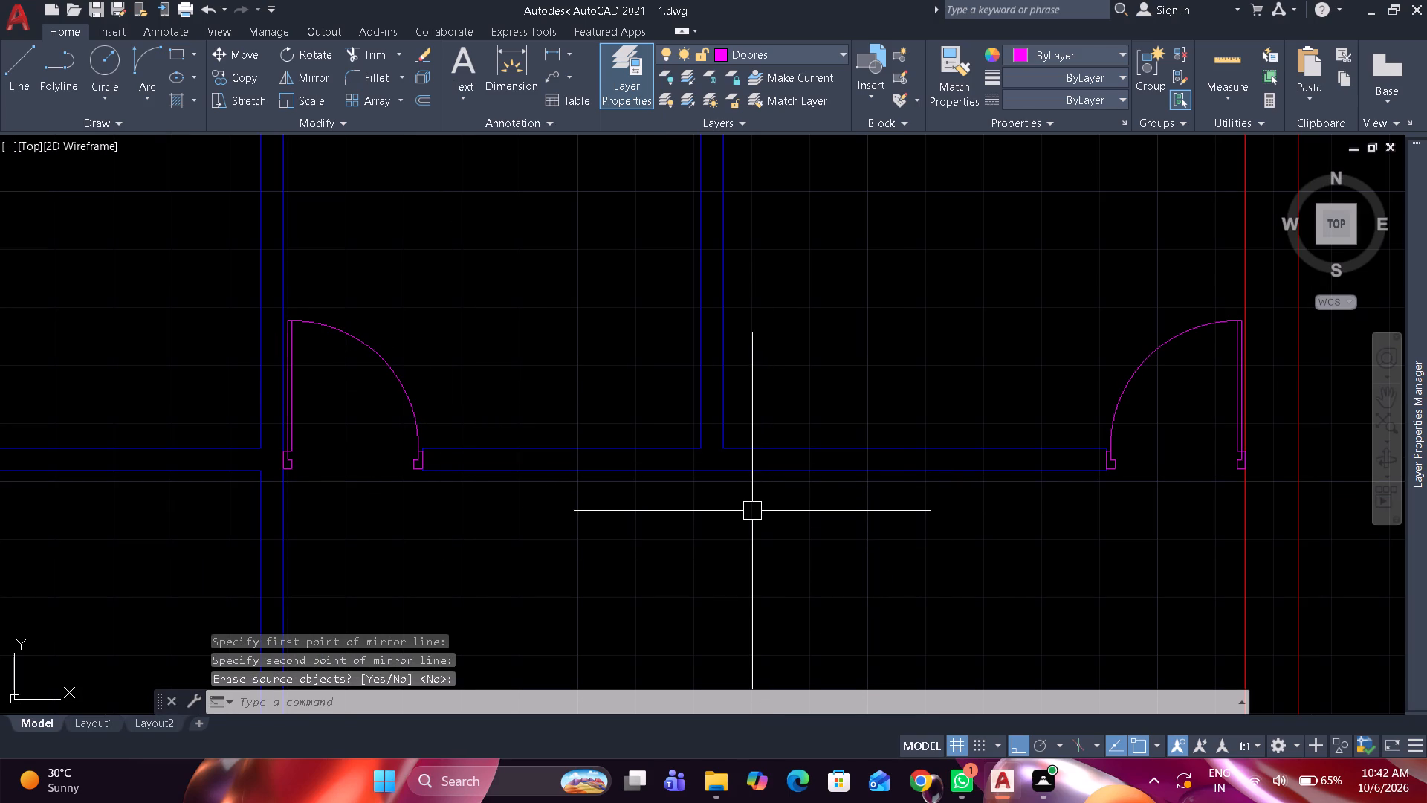
Make Inner Wall the current layer and offset the lower face of the wall right of the double doors 3'-8" downward.
scroll(661, 329, down, 3)
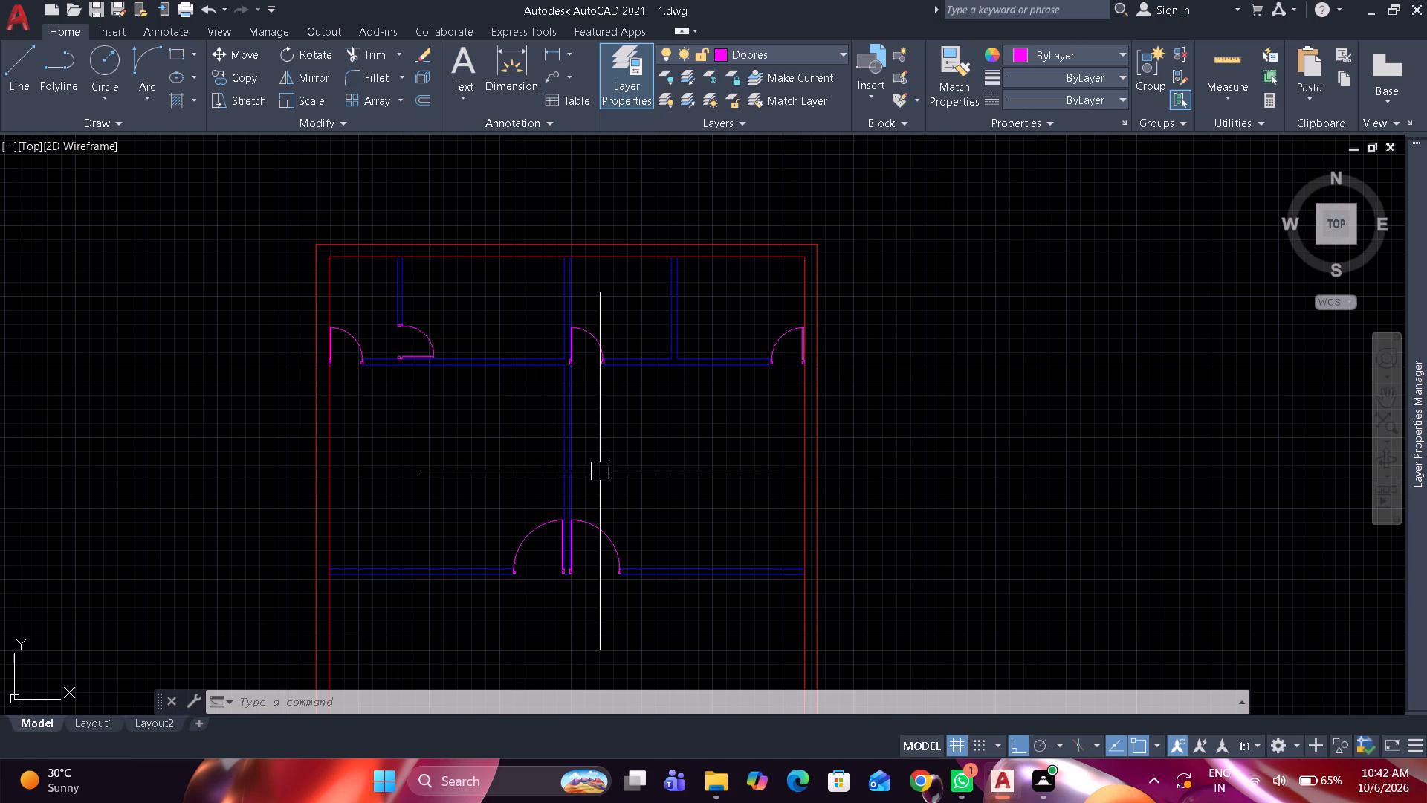
middle_drag(593, 429, 586, 329)
middle_drag(456, 540, 485, 509)
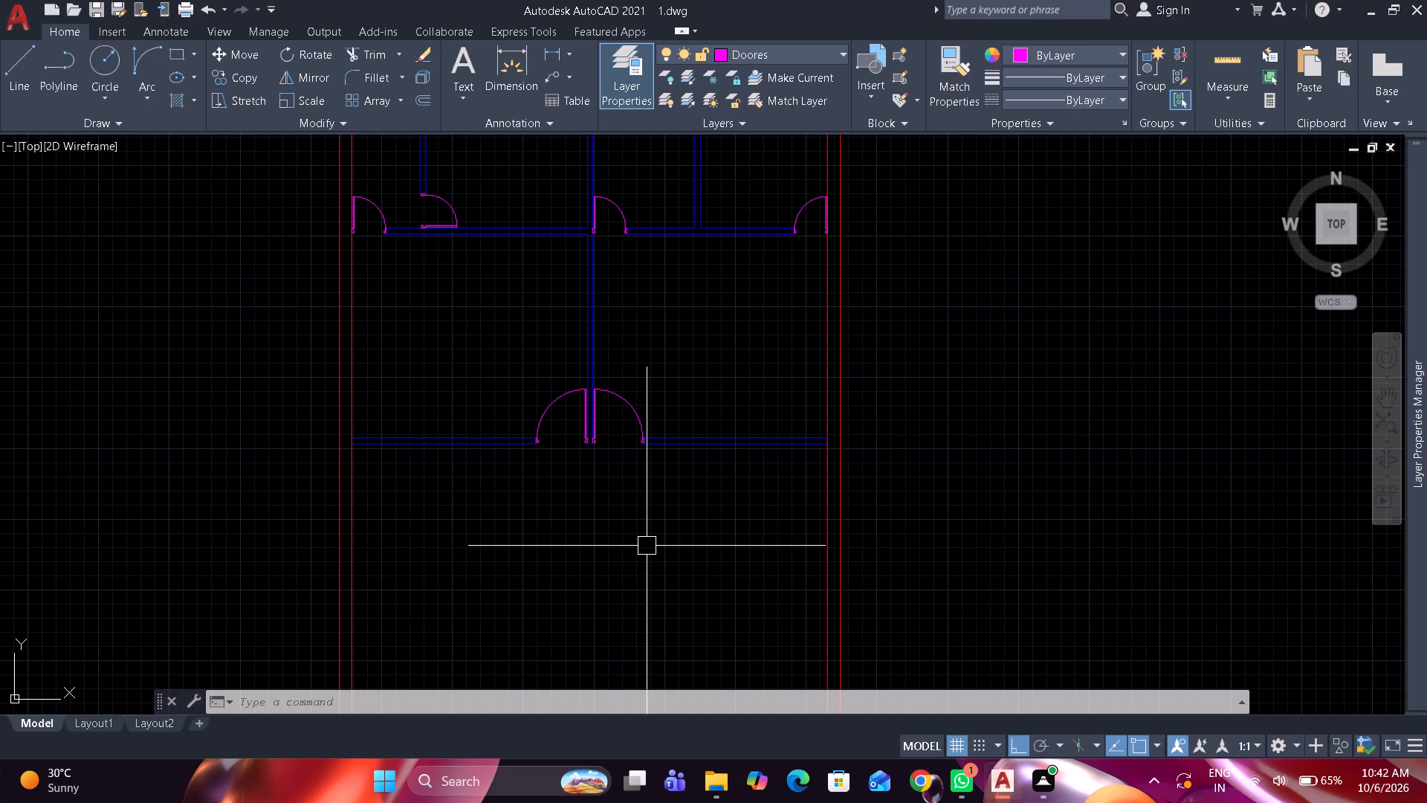
click(789, 57)
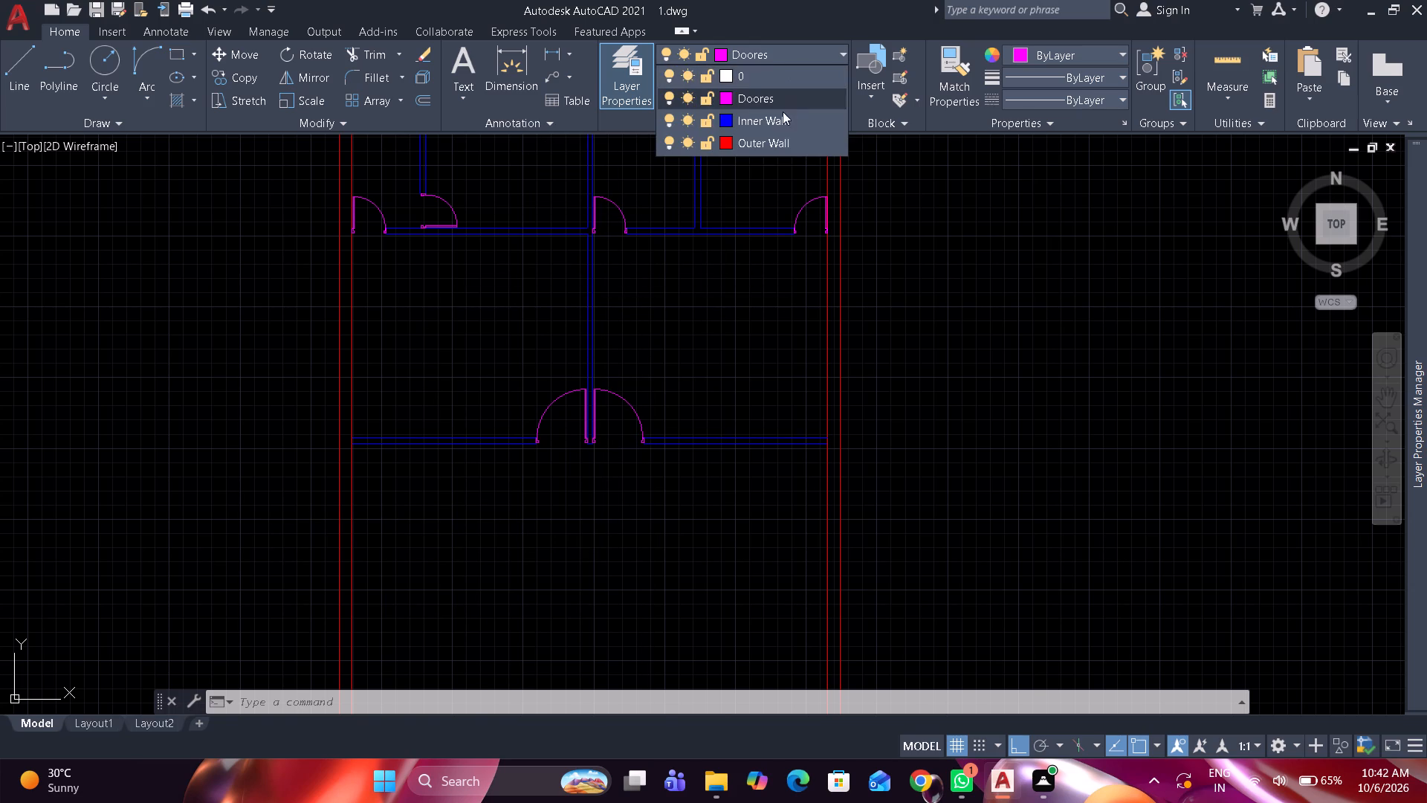
click(783, 112)
scroll(768, 494, up, 2)
text(o)
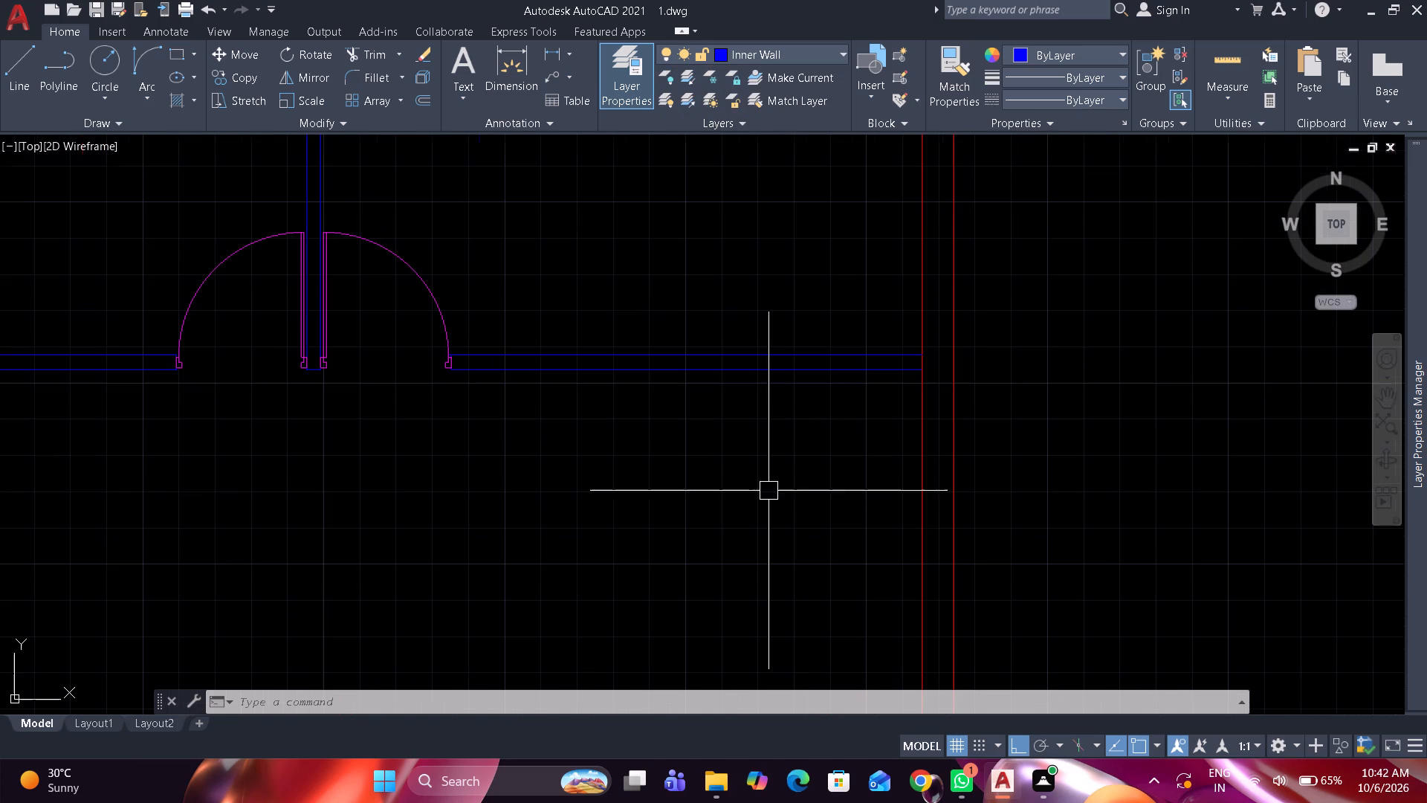
key(space)
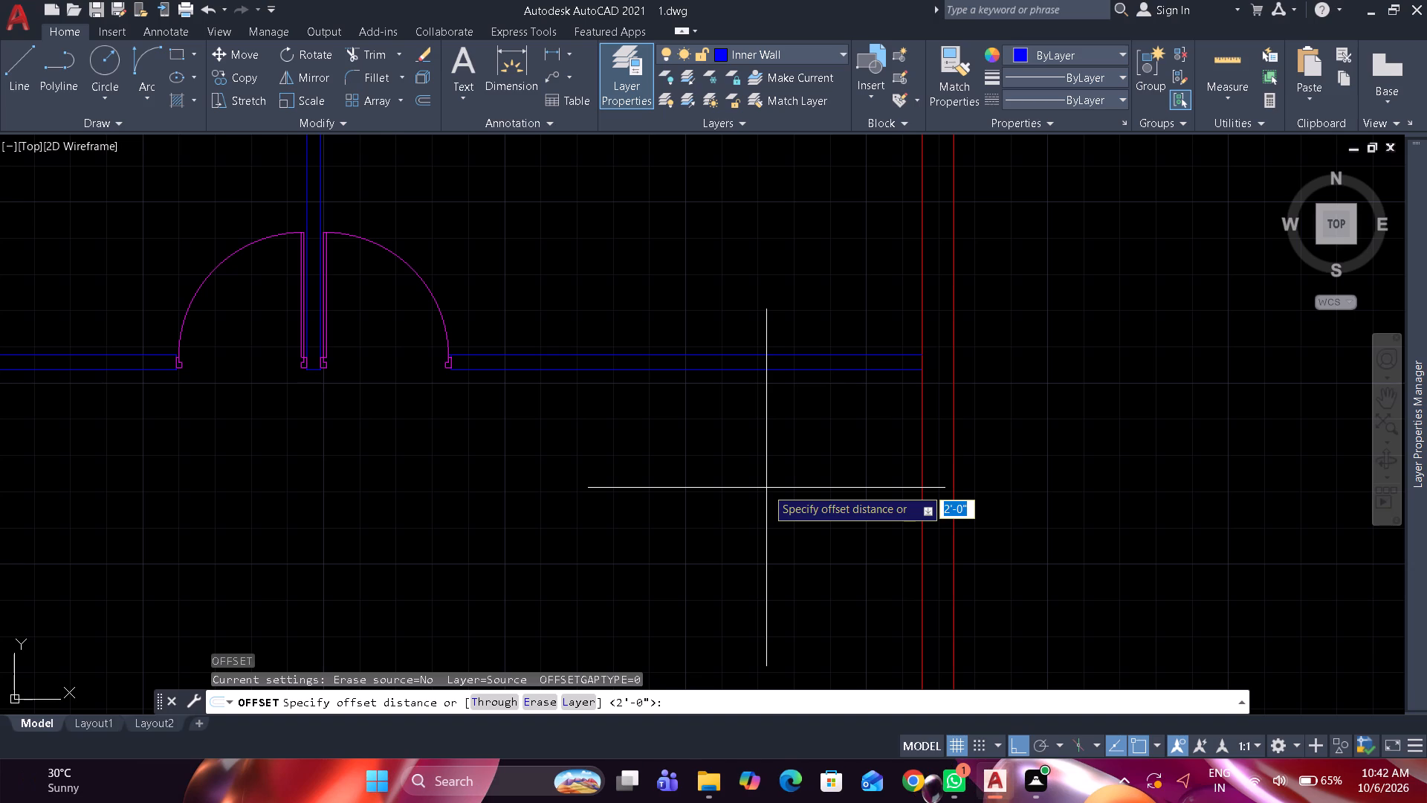
text(3'8")
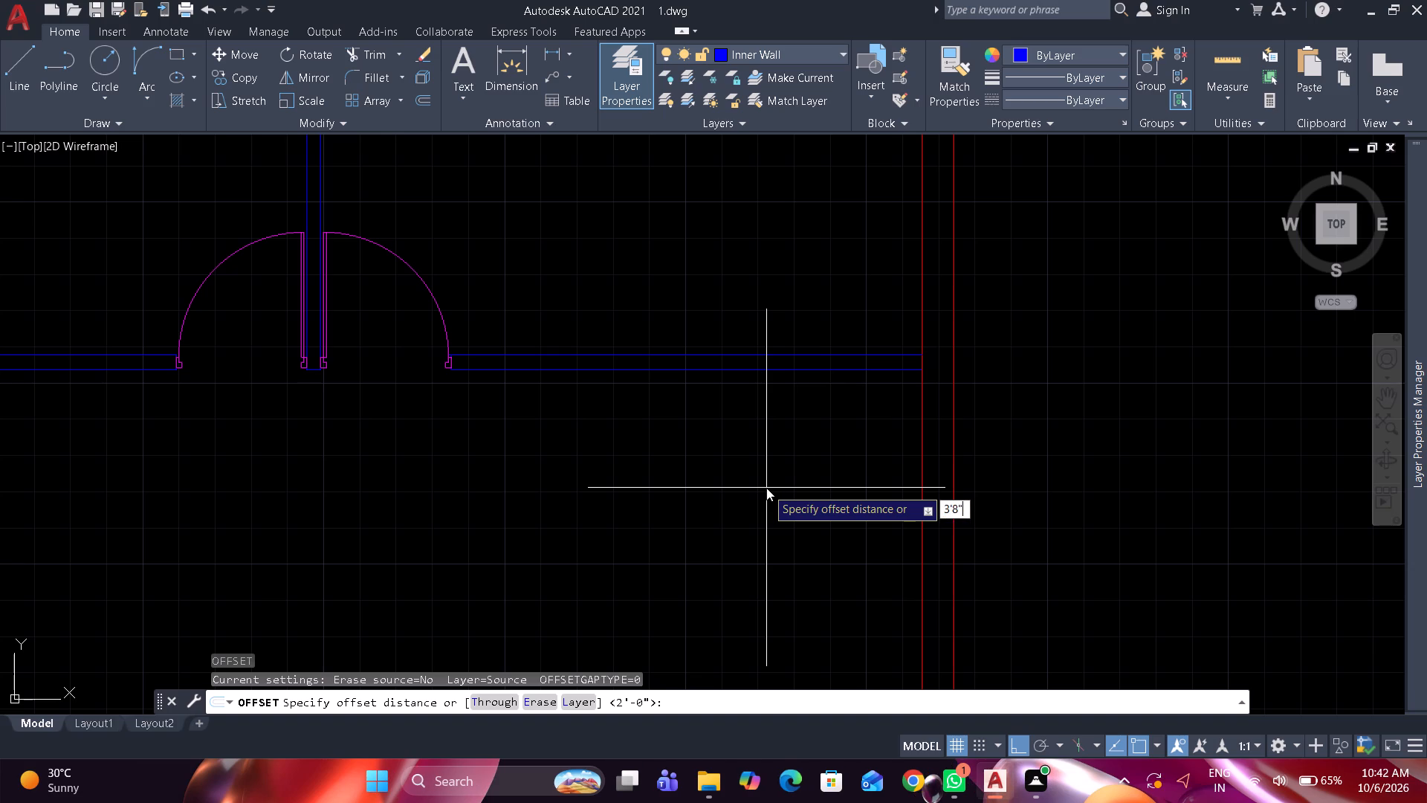
key(space)
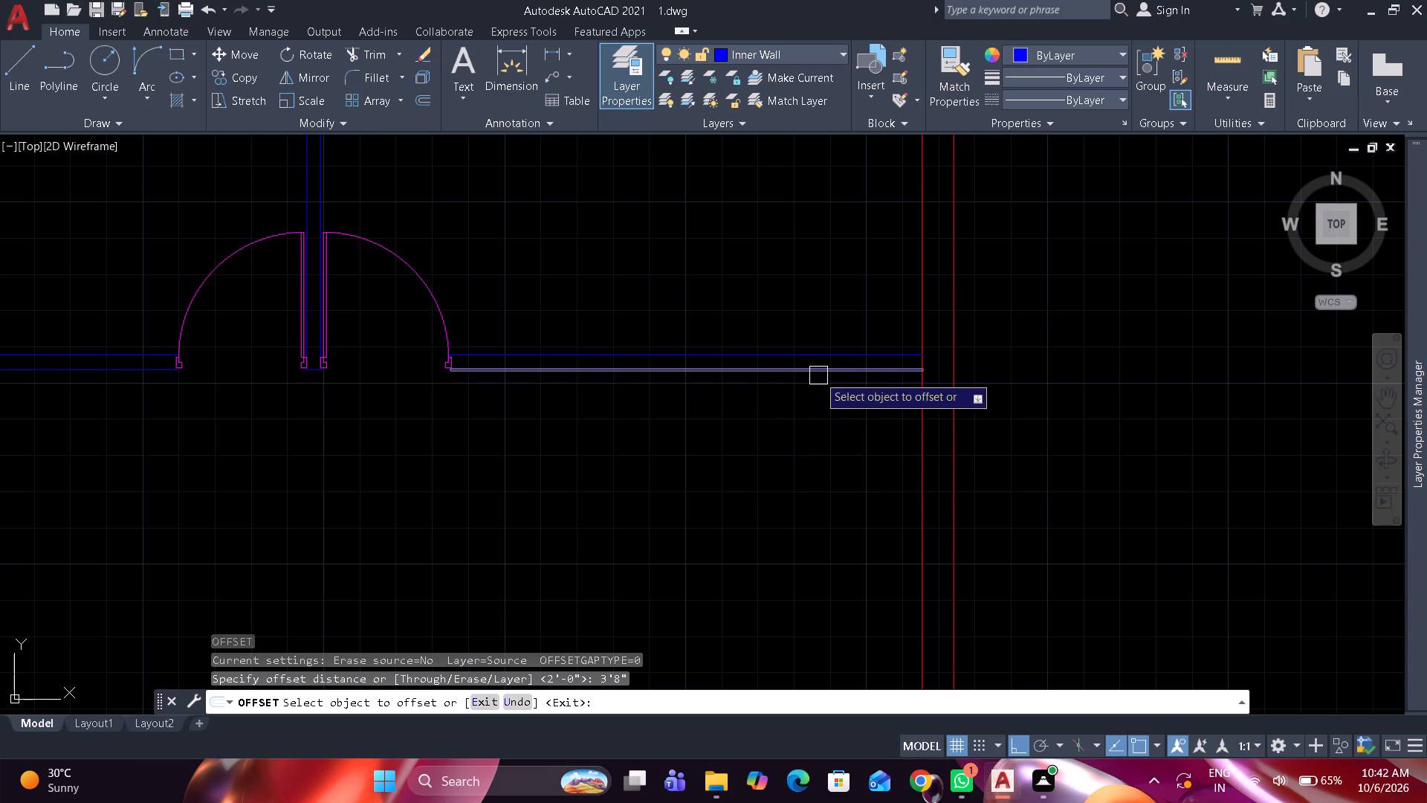
drag(818, 375, 816, 382)
click(815, 563)
key(space)
Offset the new horizontal line 4" downward to form the second face of the partition.
key(space)
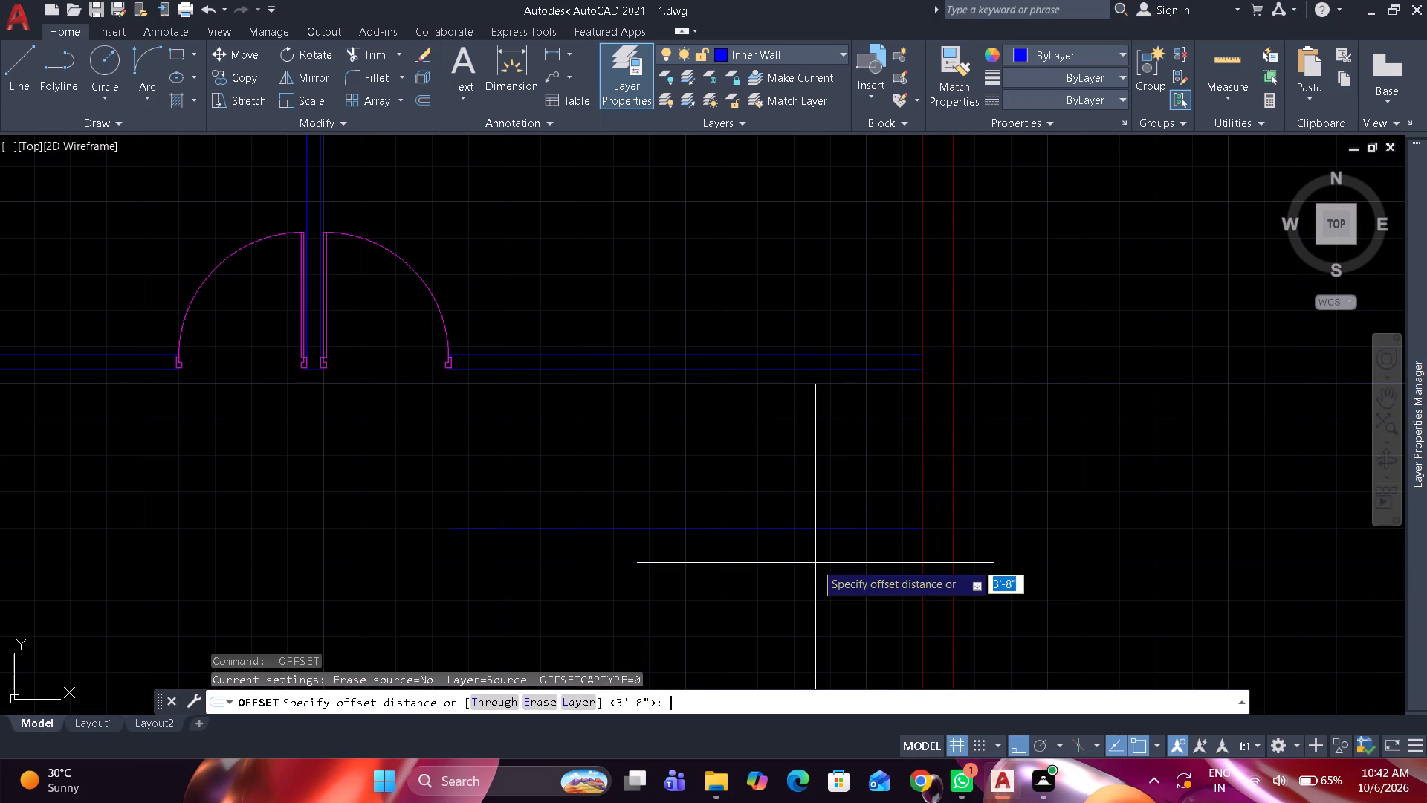
key(4)
key(shift+quotedbl)
key(space)
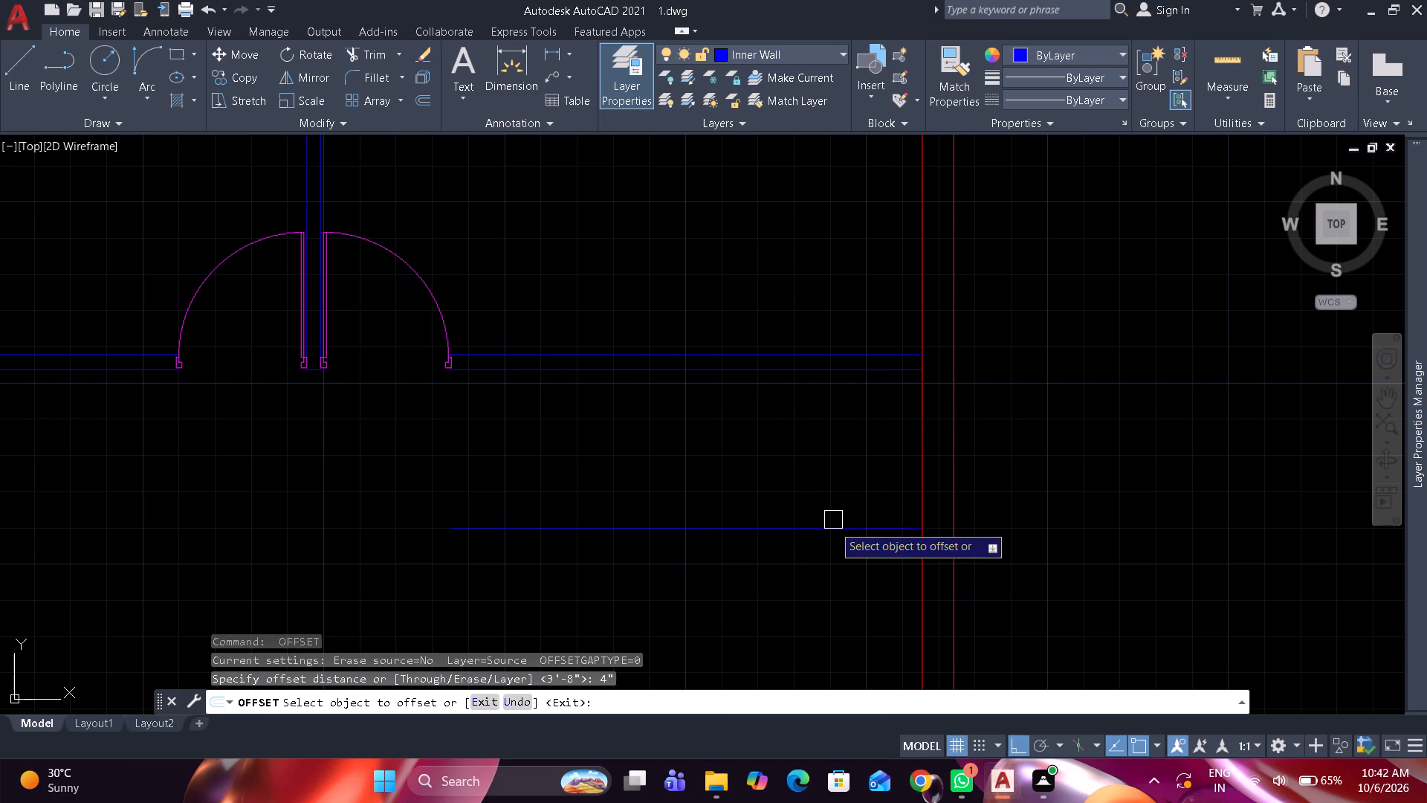
click(835, 536)
click(835, 598)
key(space)
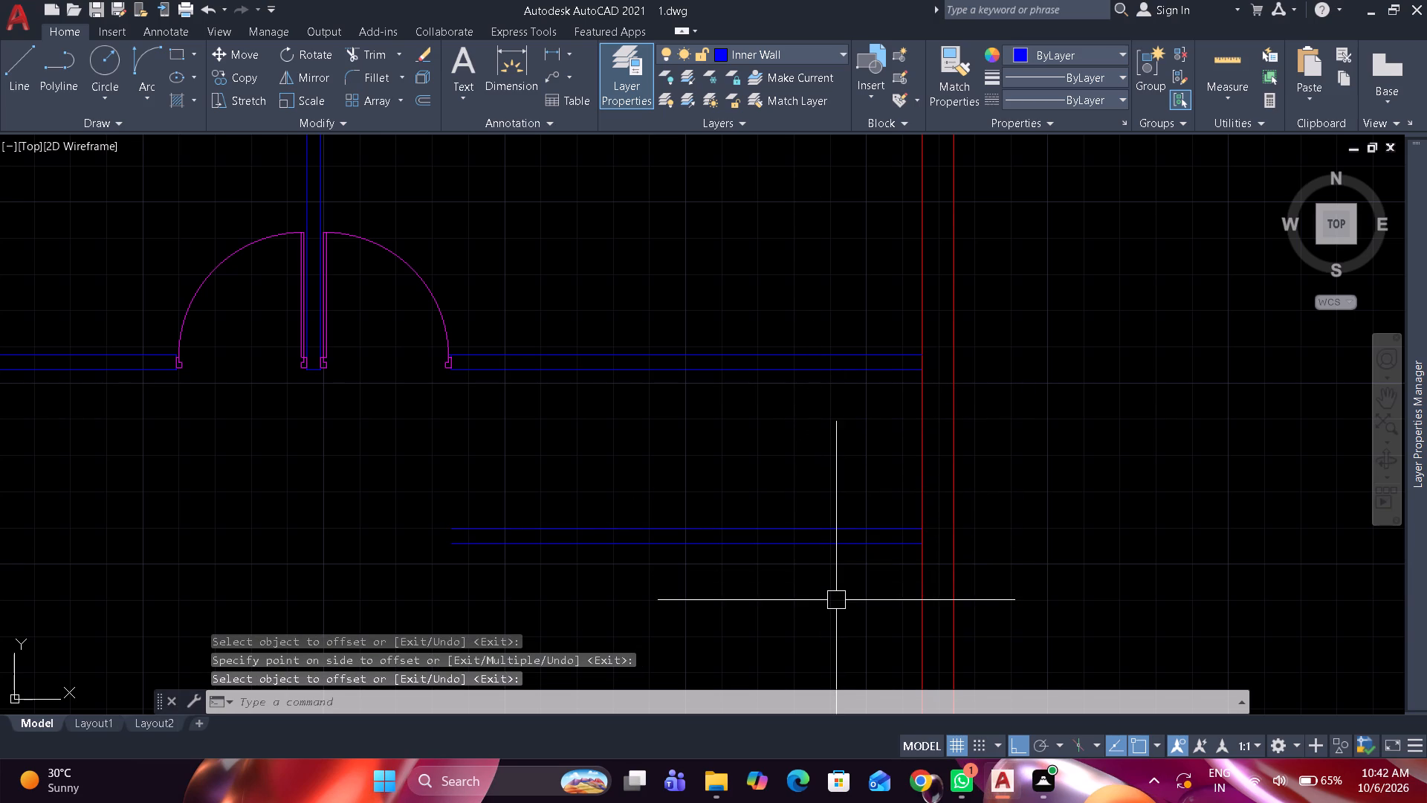
Offset the right outer wall's inner face 6'-6" to the left and put the new line on the Inner Wall layer.
key(space)
key(6)
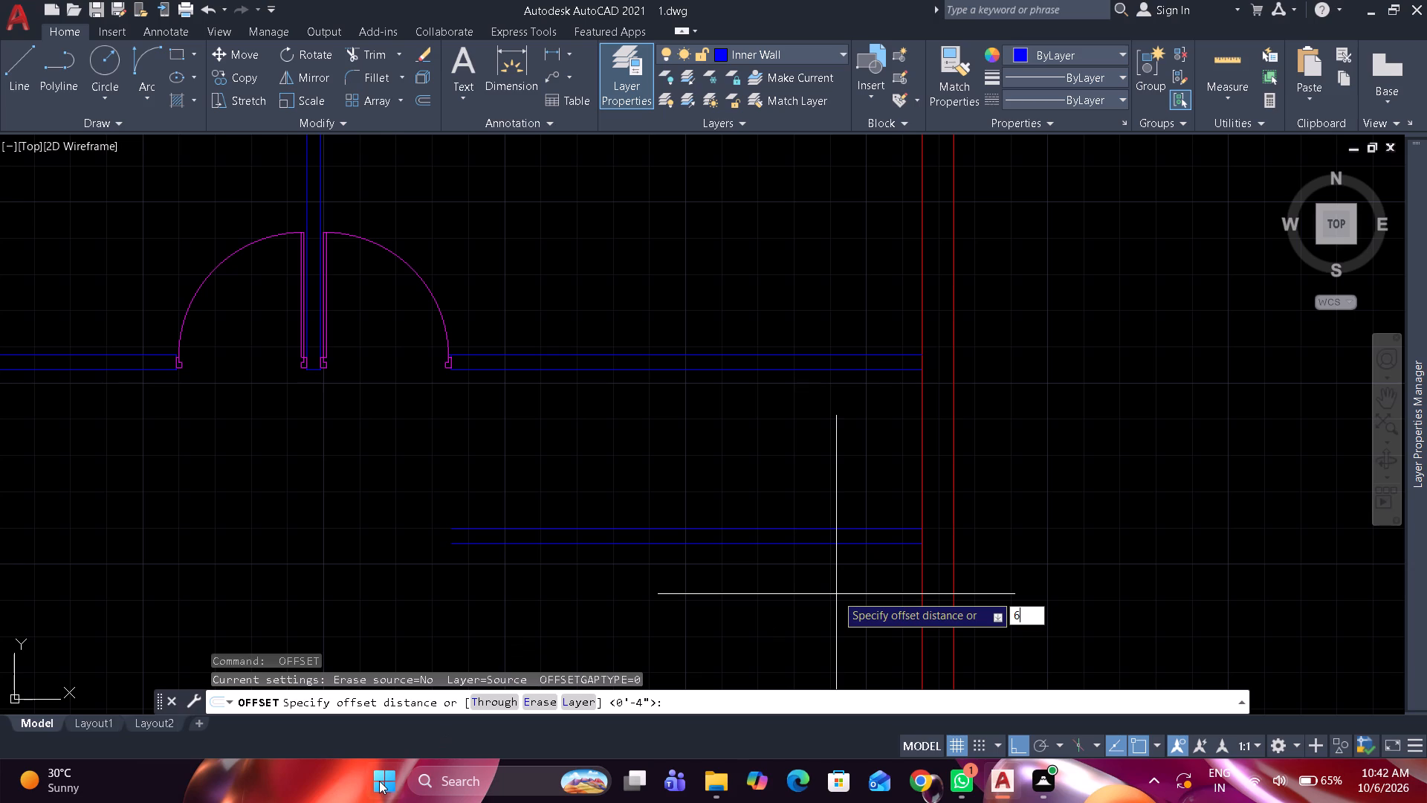
text('6")
key(space)
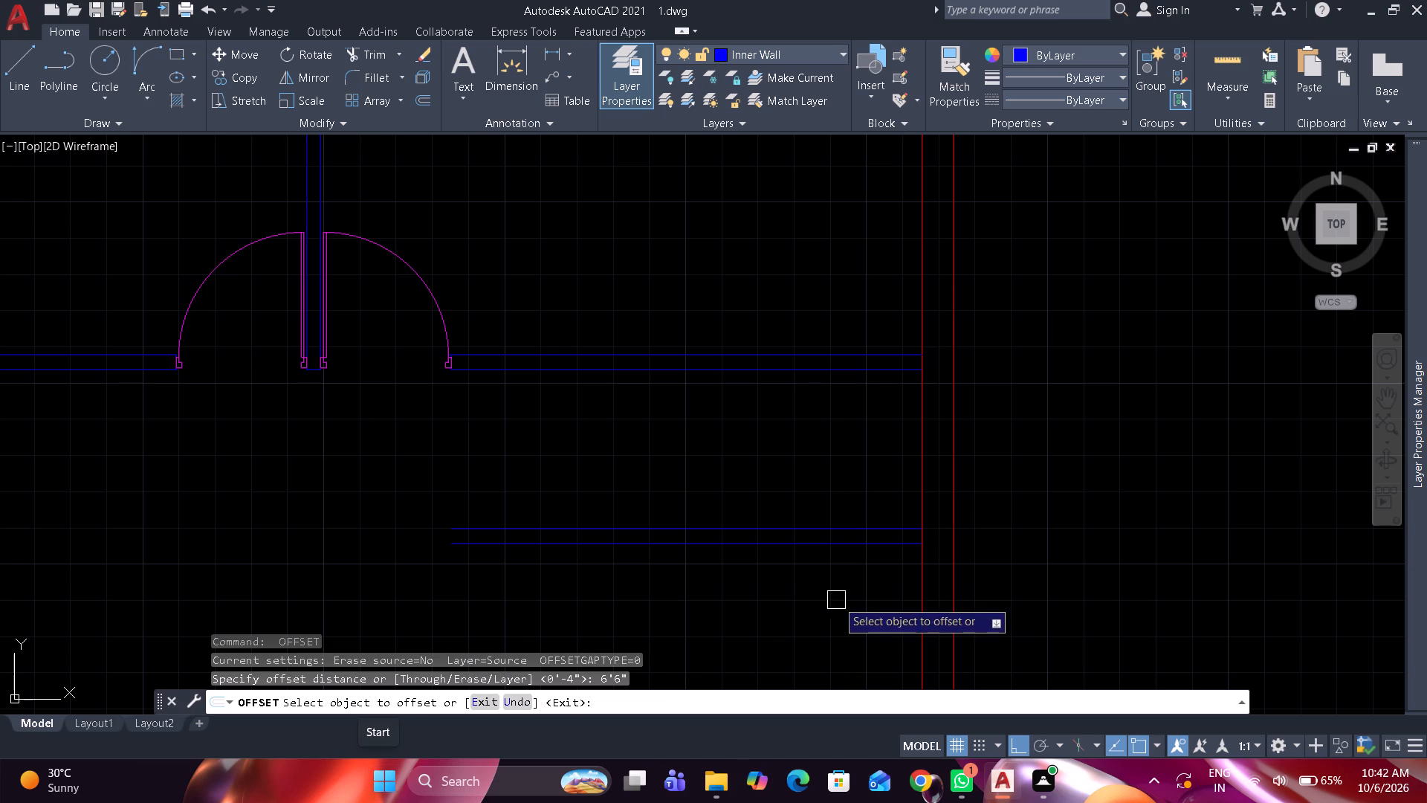
click(916, 446)
click(863, 448)
key(space)
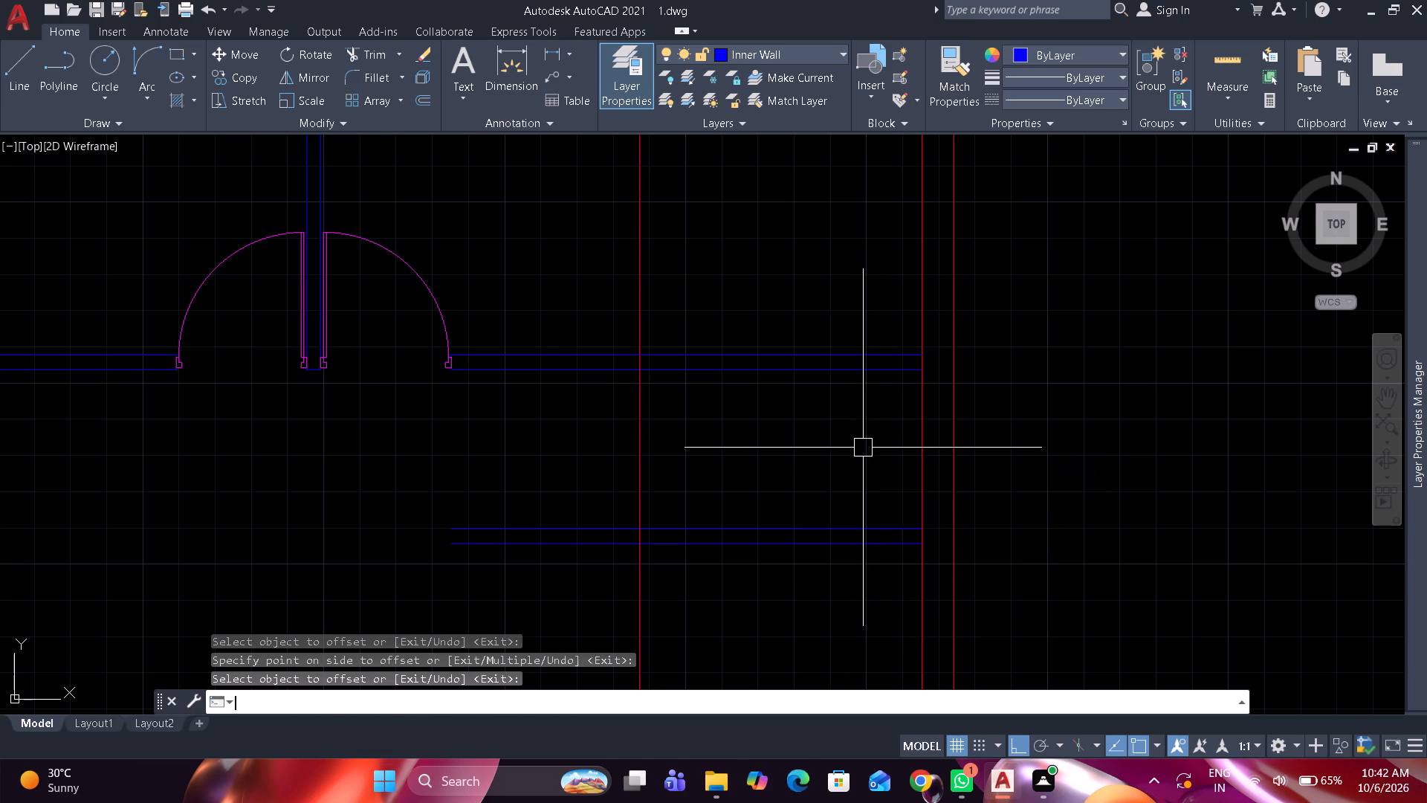
drag(655, 469, 621, 468)
drag(563, 471, 579, 461)
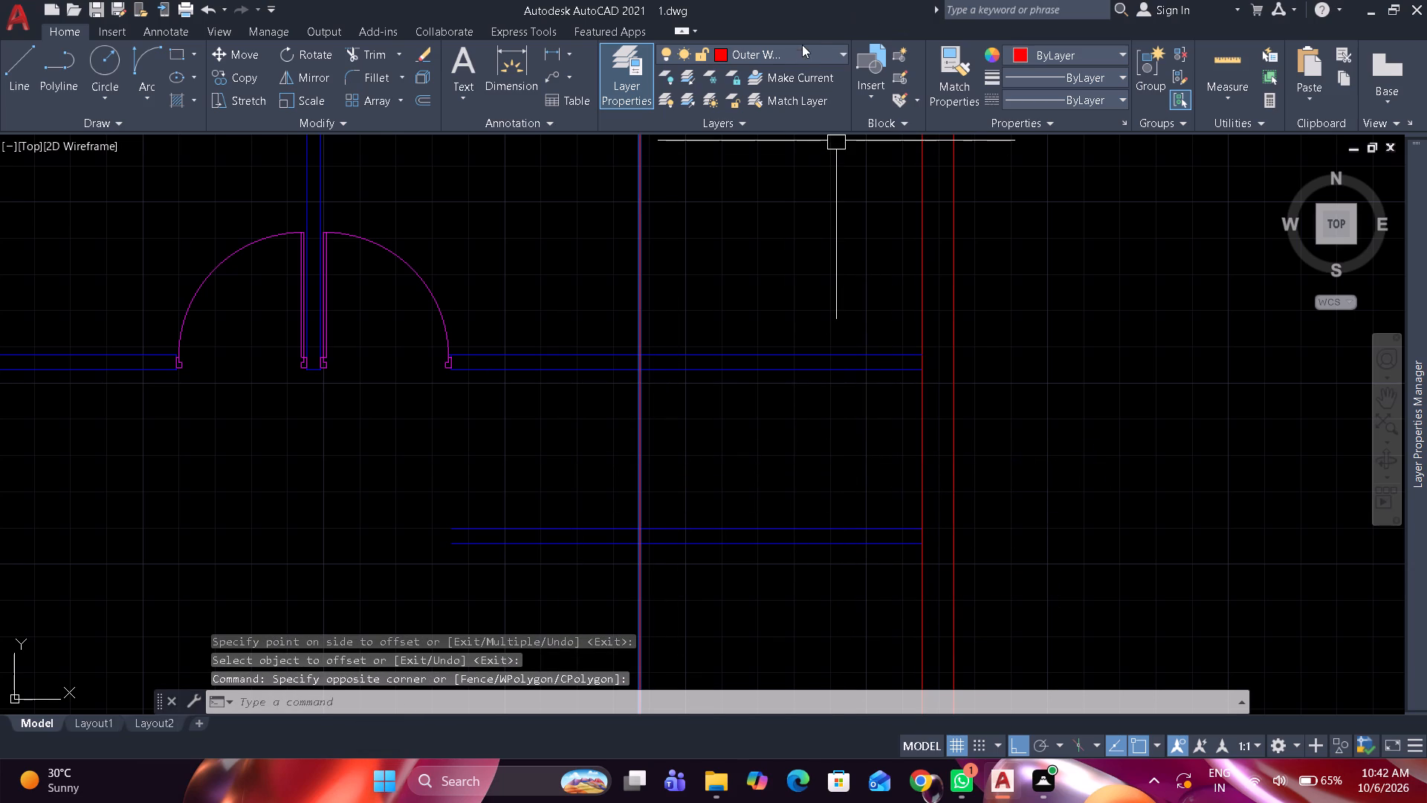
click(799, 52)
click(771, 117)
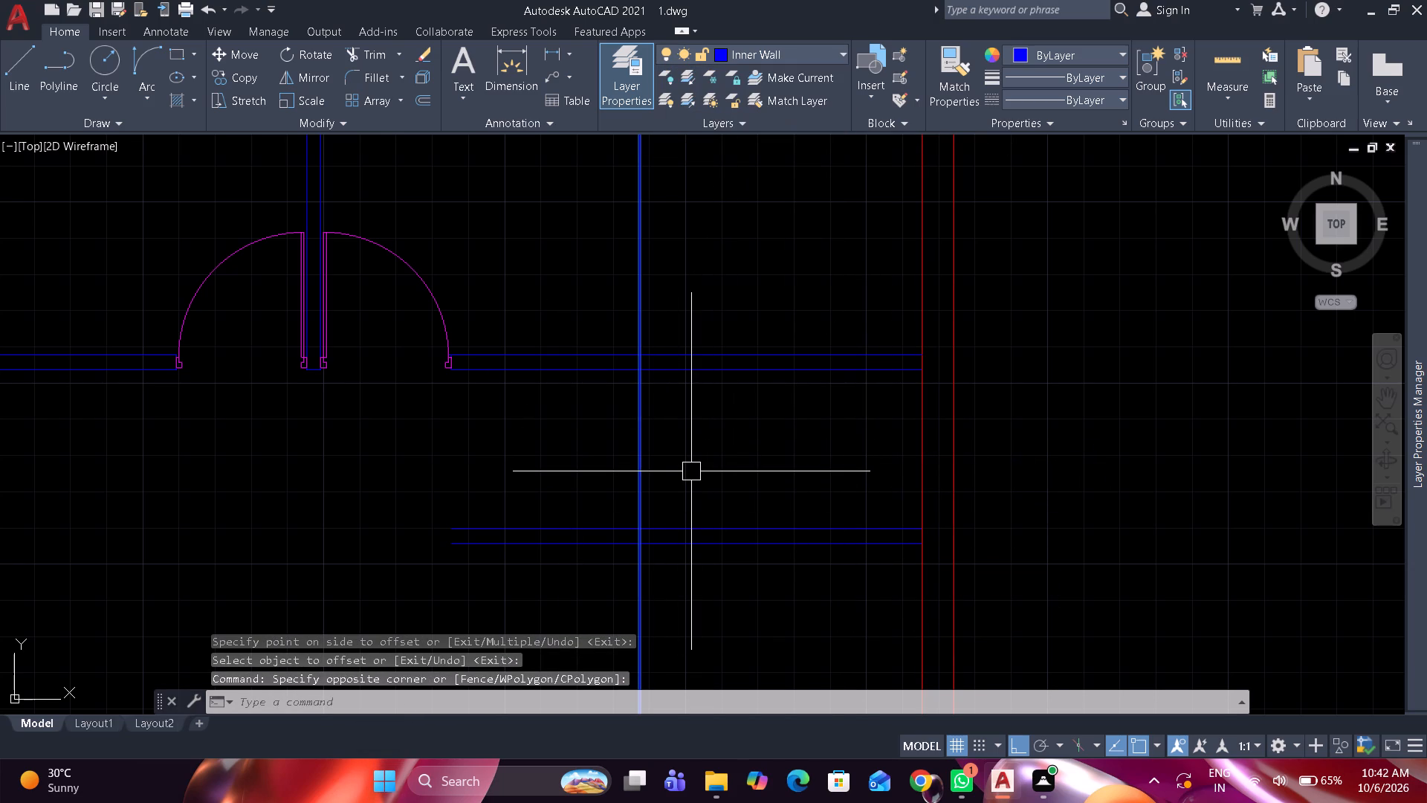
key(Escape)
Offset the new vertical line 4" to the left to form the partition's second face.
text(o)
key(space)
key(4)
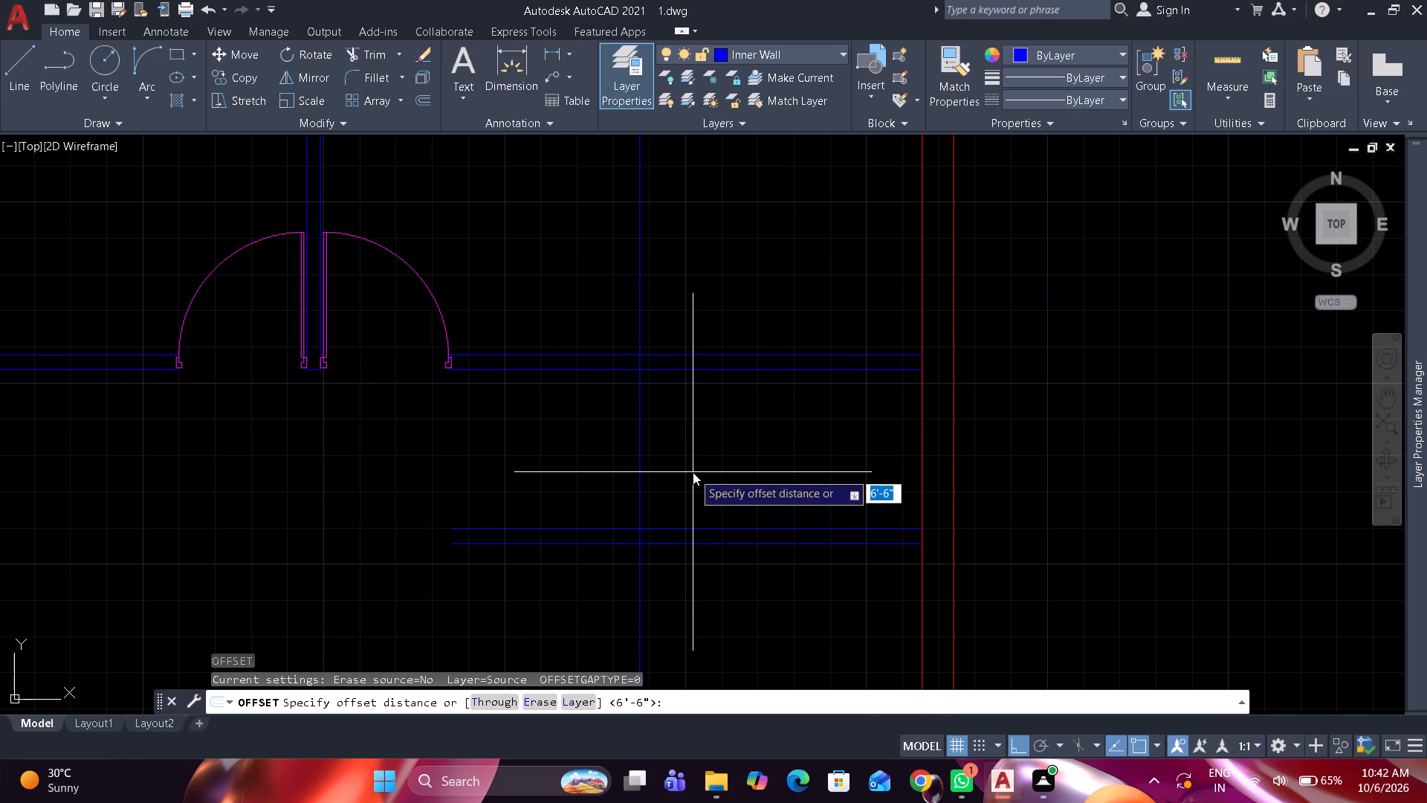
text(")
key(space)
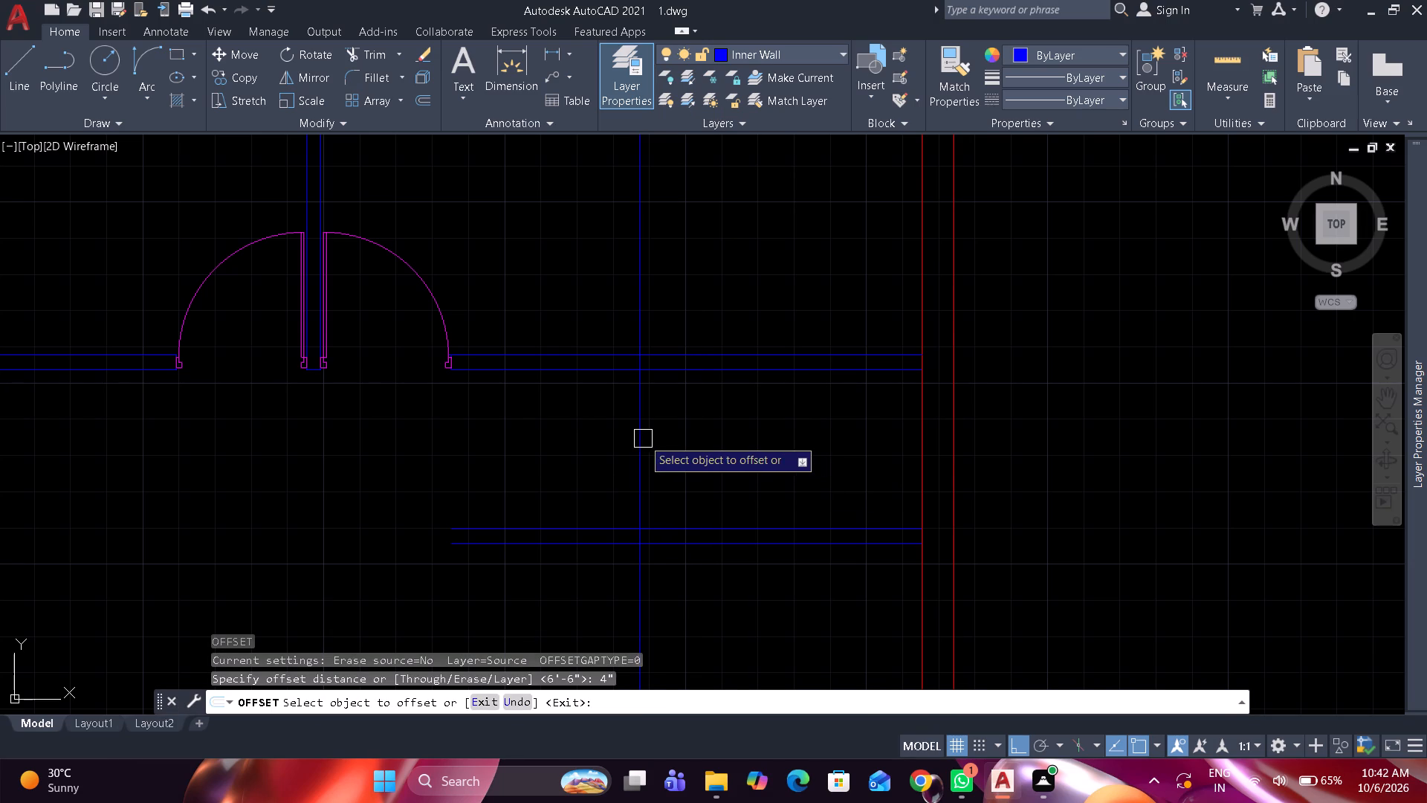
drag(639, 438, 609, 442)
click(548, 447)
key(space)
Trim the overhanging ends of the vertical and horizontal partition lines to enclose a small room against the right outer wall.
text(tr)
key(space)
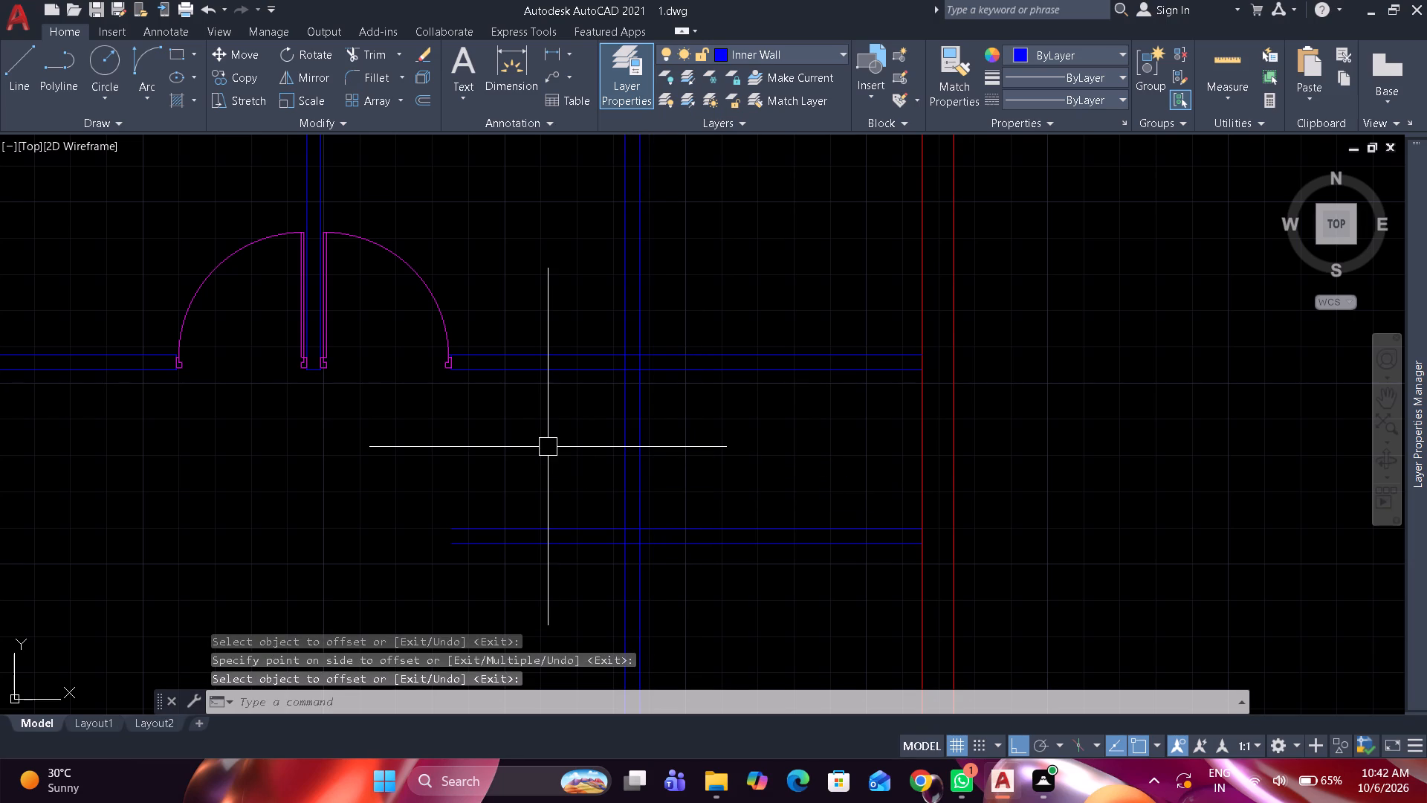
drag(589, 302, 632, 293)
click(681, 288)
click(631, 296)
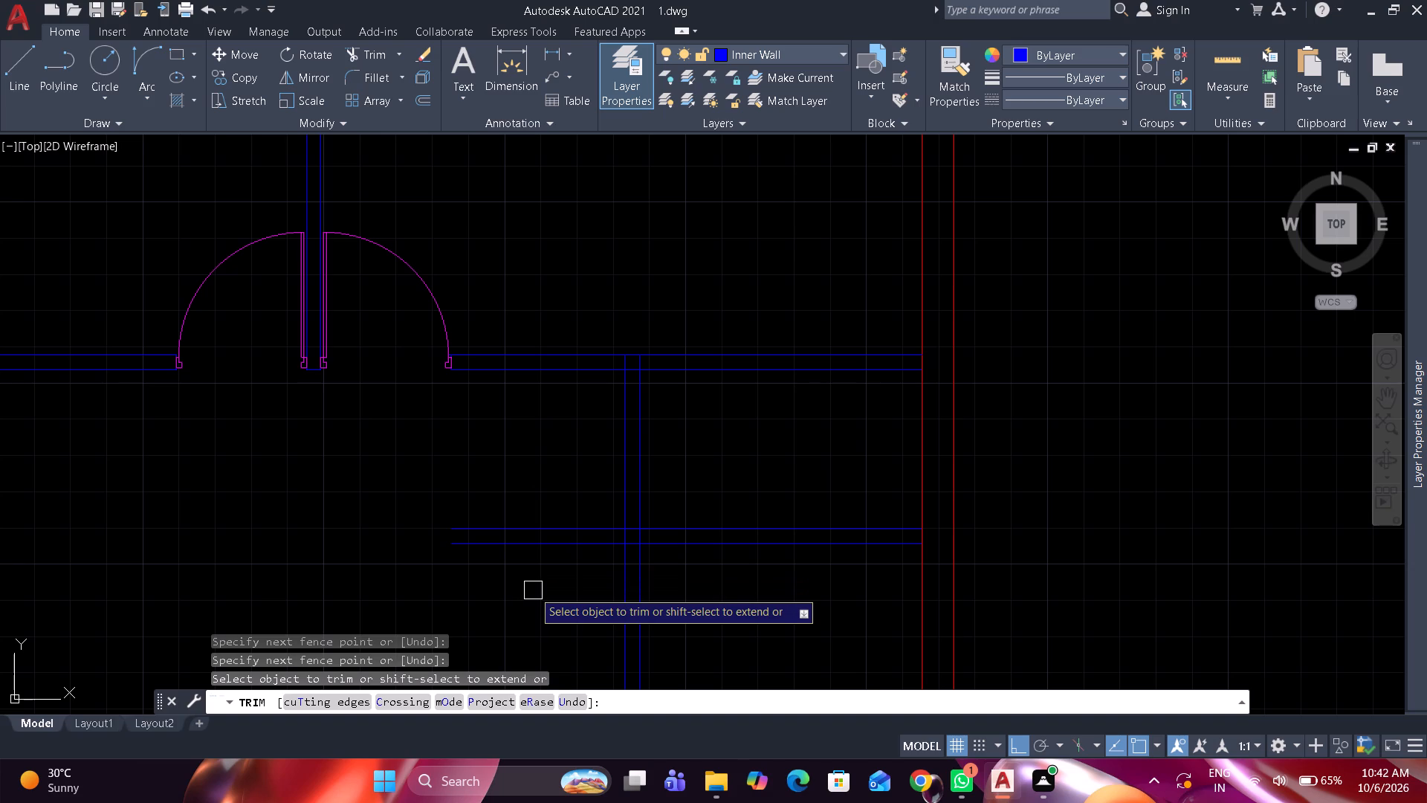
drag(575, 593, 581, 591)
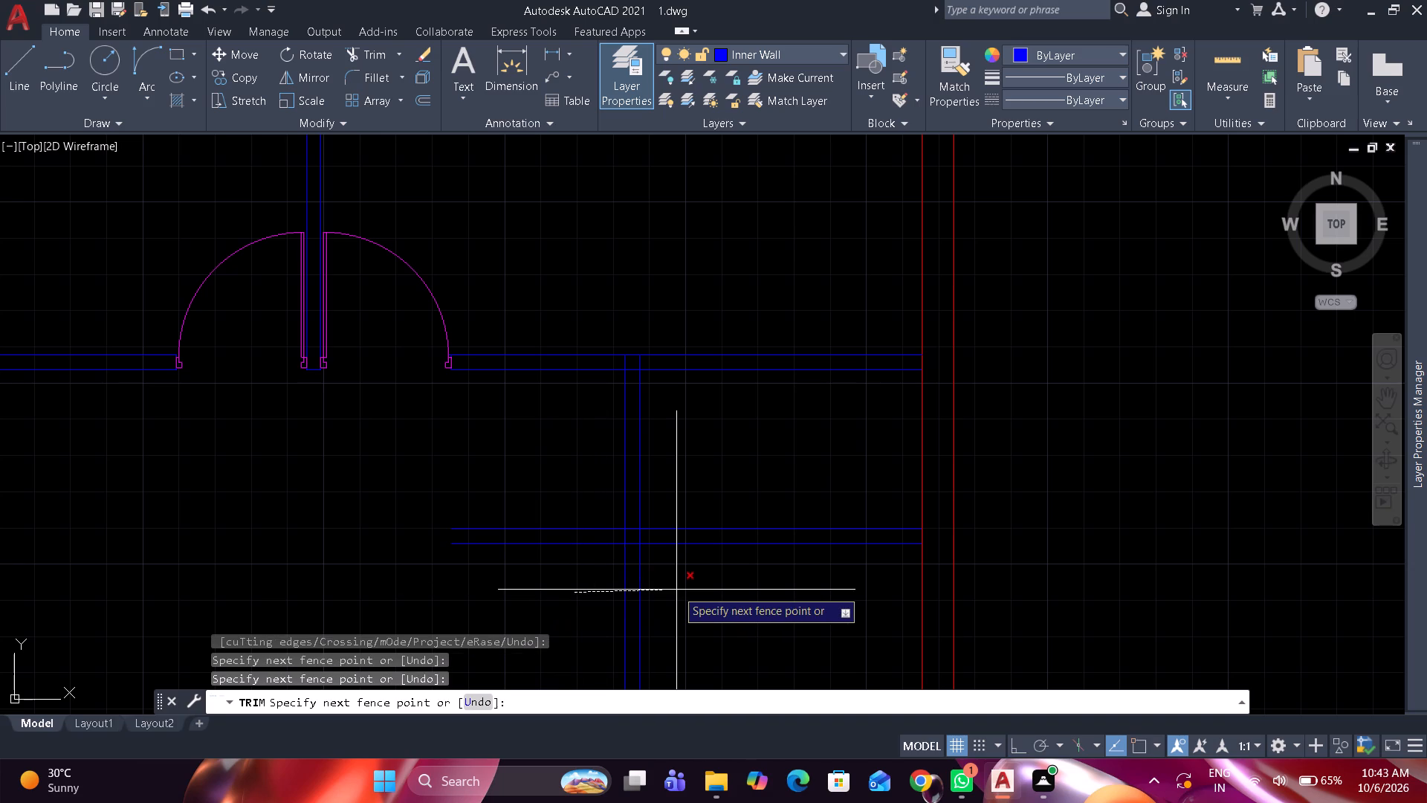
click(676, 590)
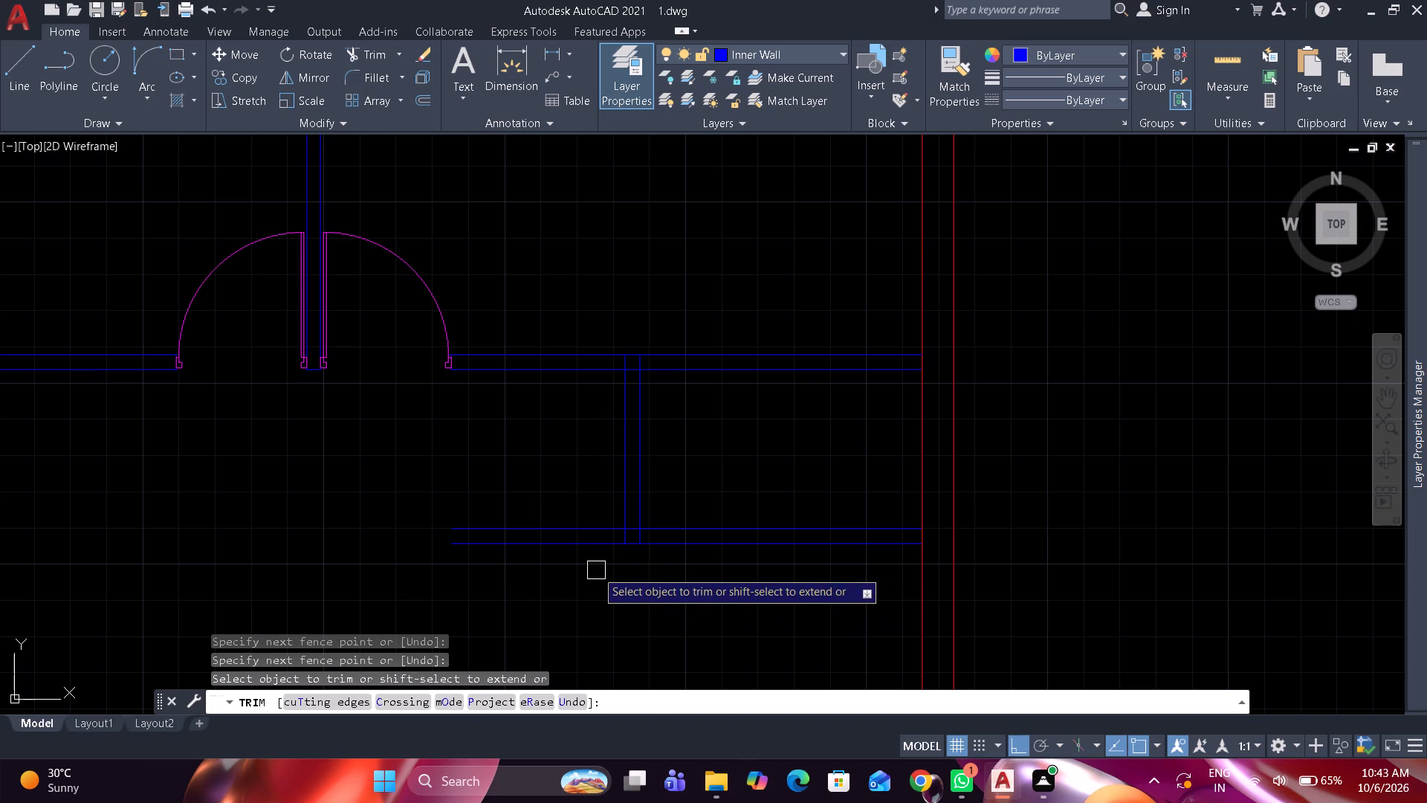
drag(596, 570, 586, 546)
click(578, 486)
click(569, 562)
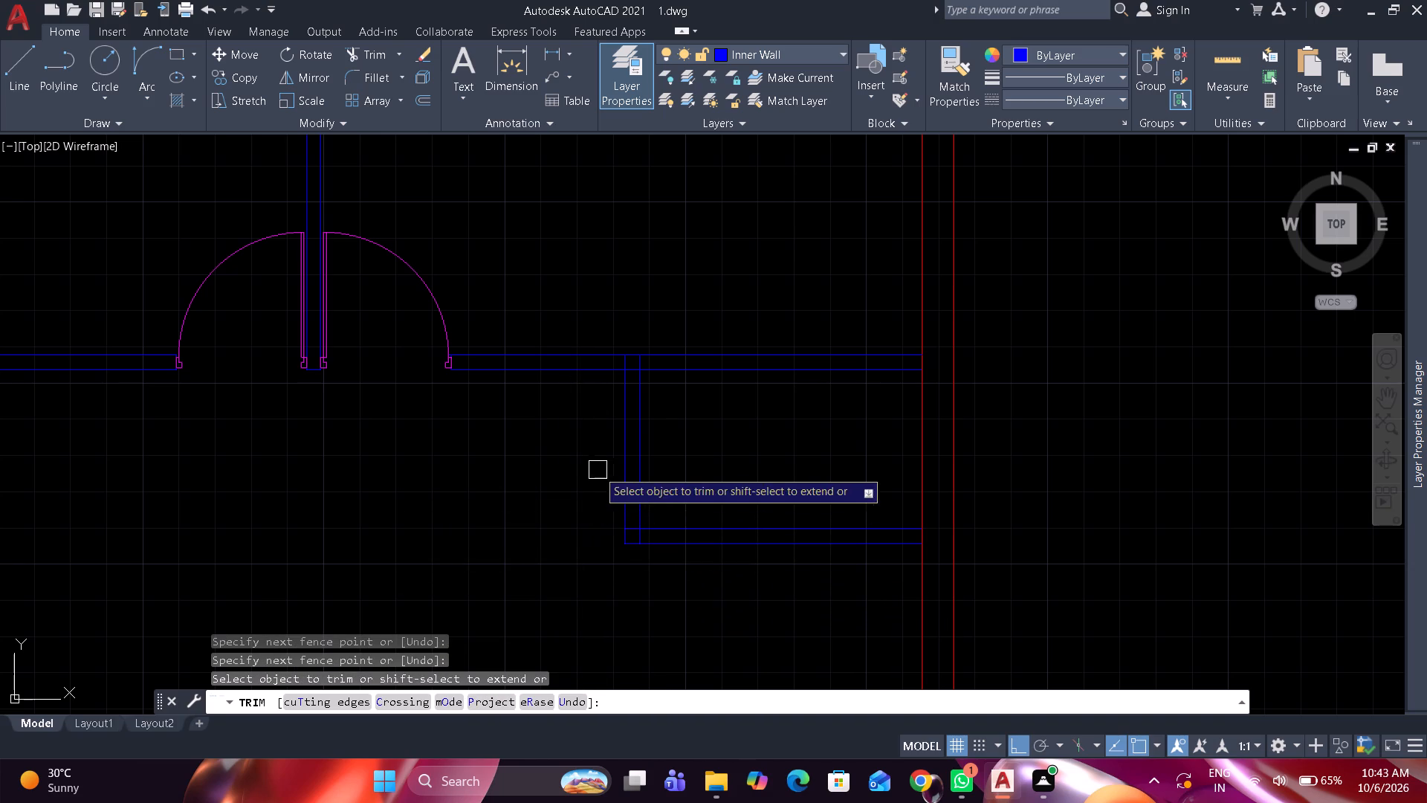
scroll(605, 431, up, 2)
key(space)
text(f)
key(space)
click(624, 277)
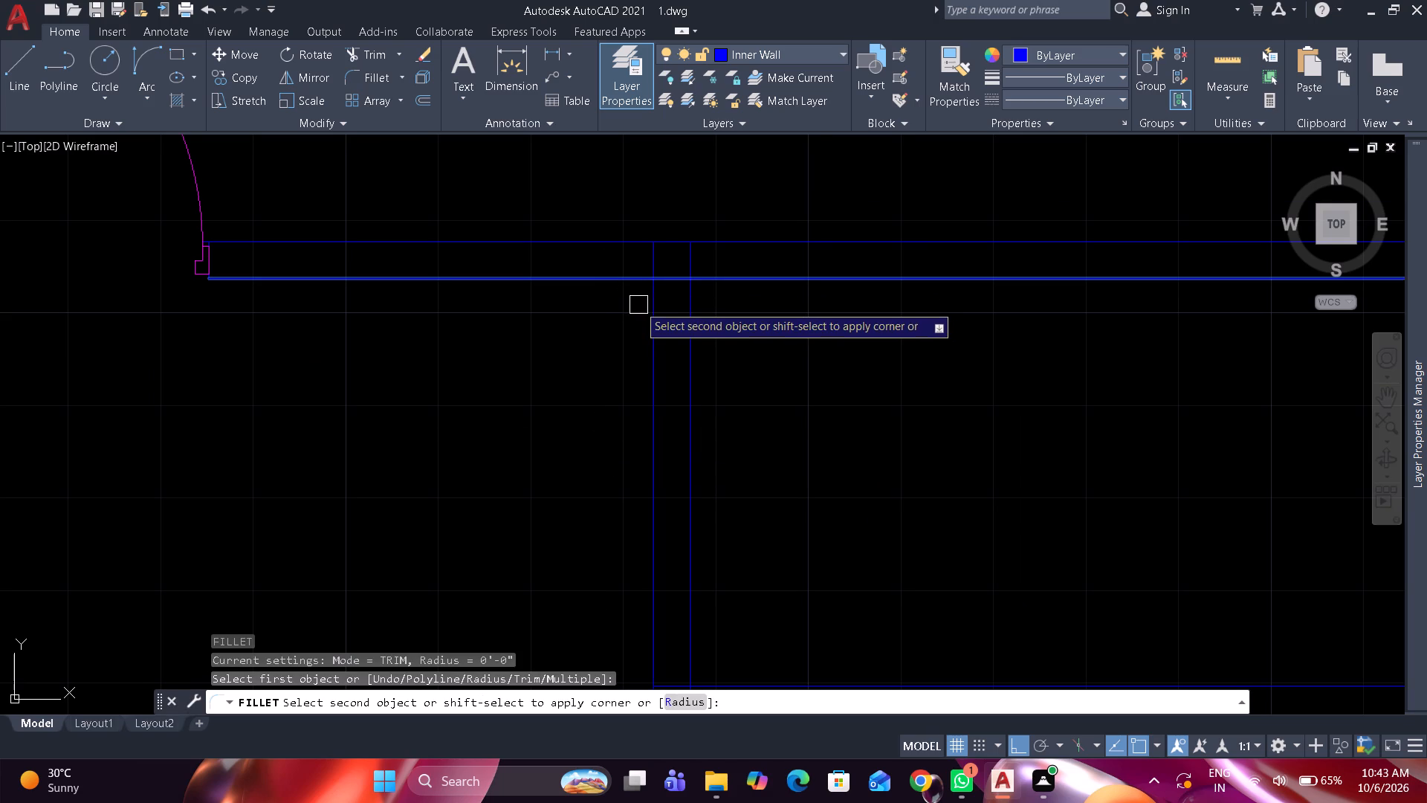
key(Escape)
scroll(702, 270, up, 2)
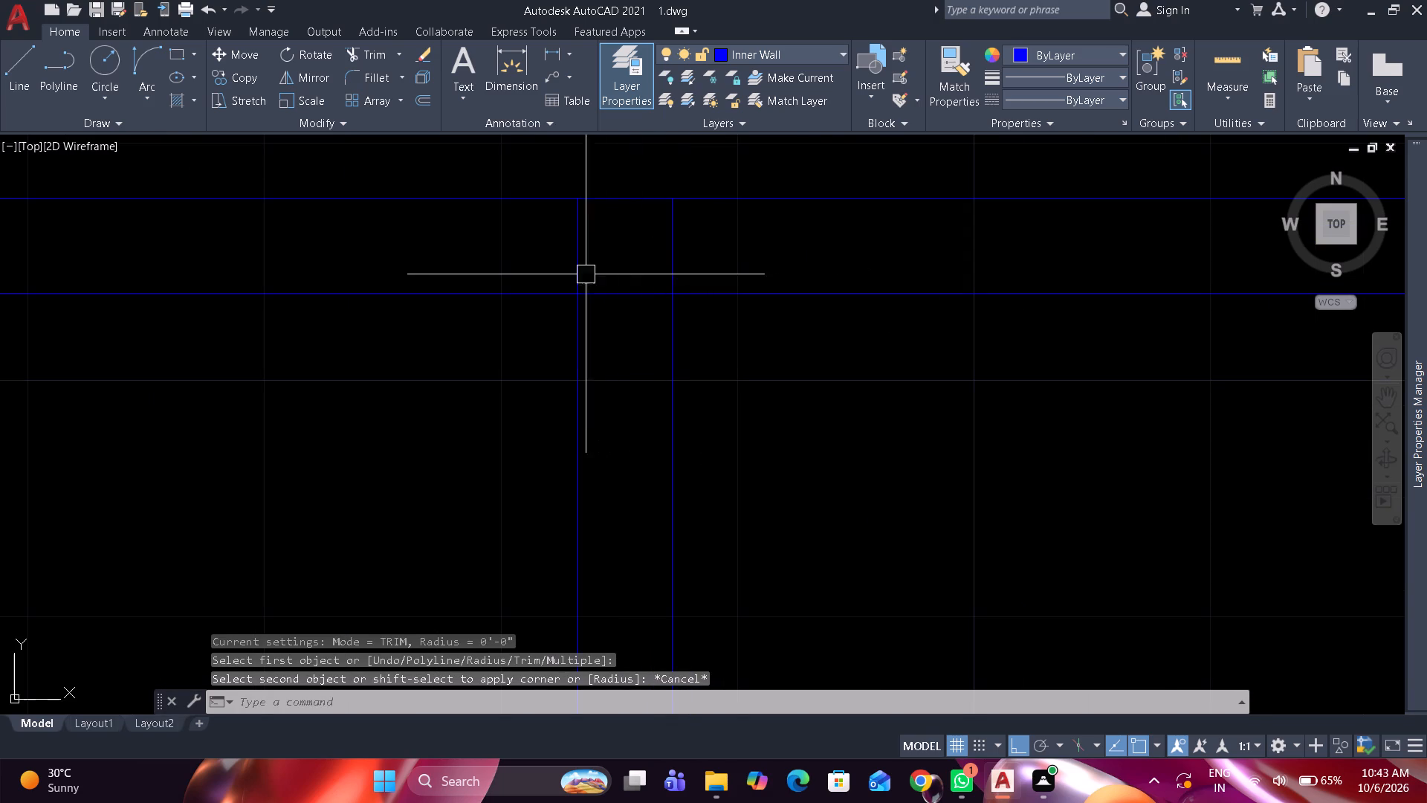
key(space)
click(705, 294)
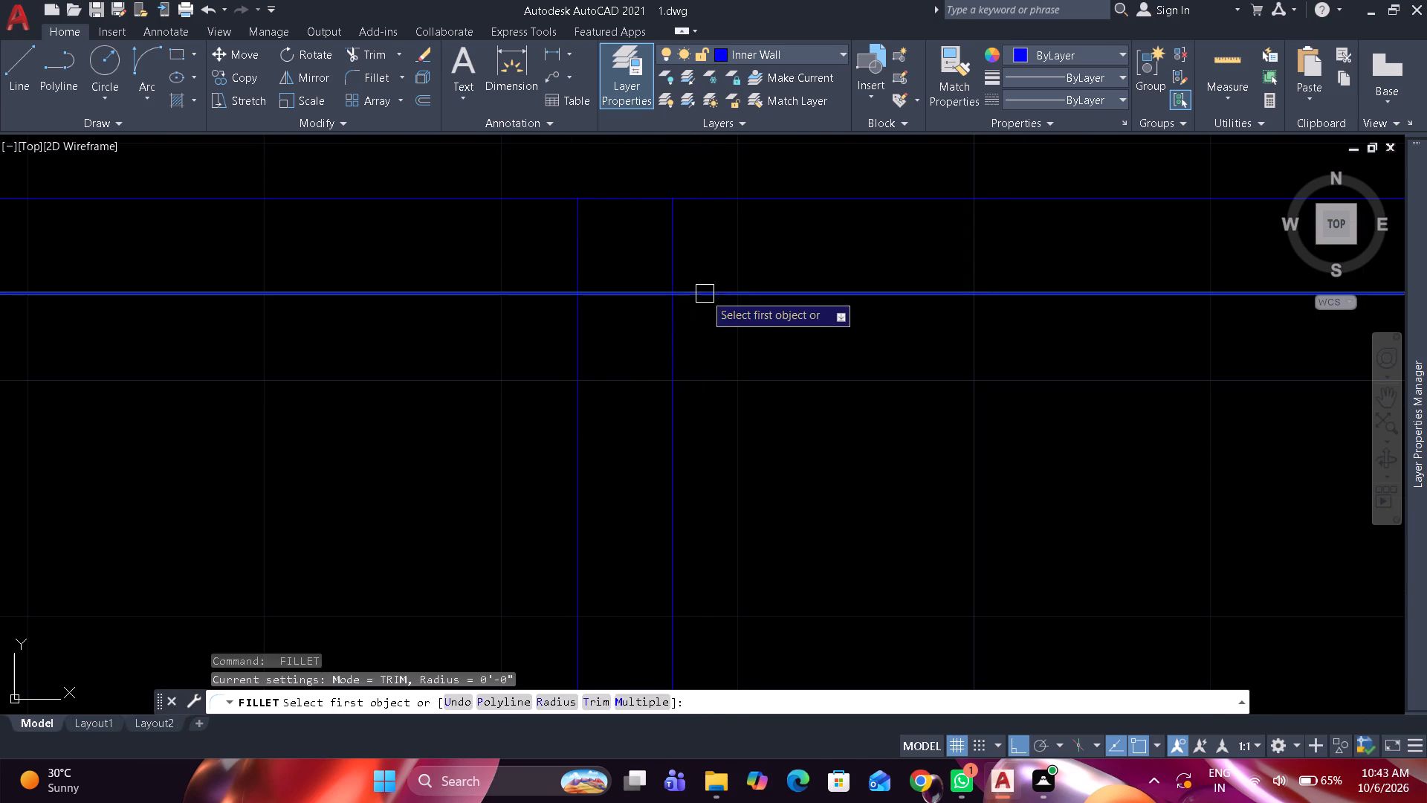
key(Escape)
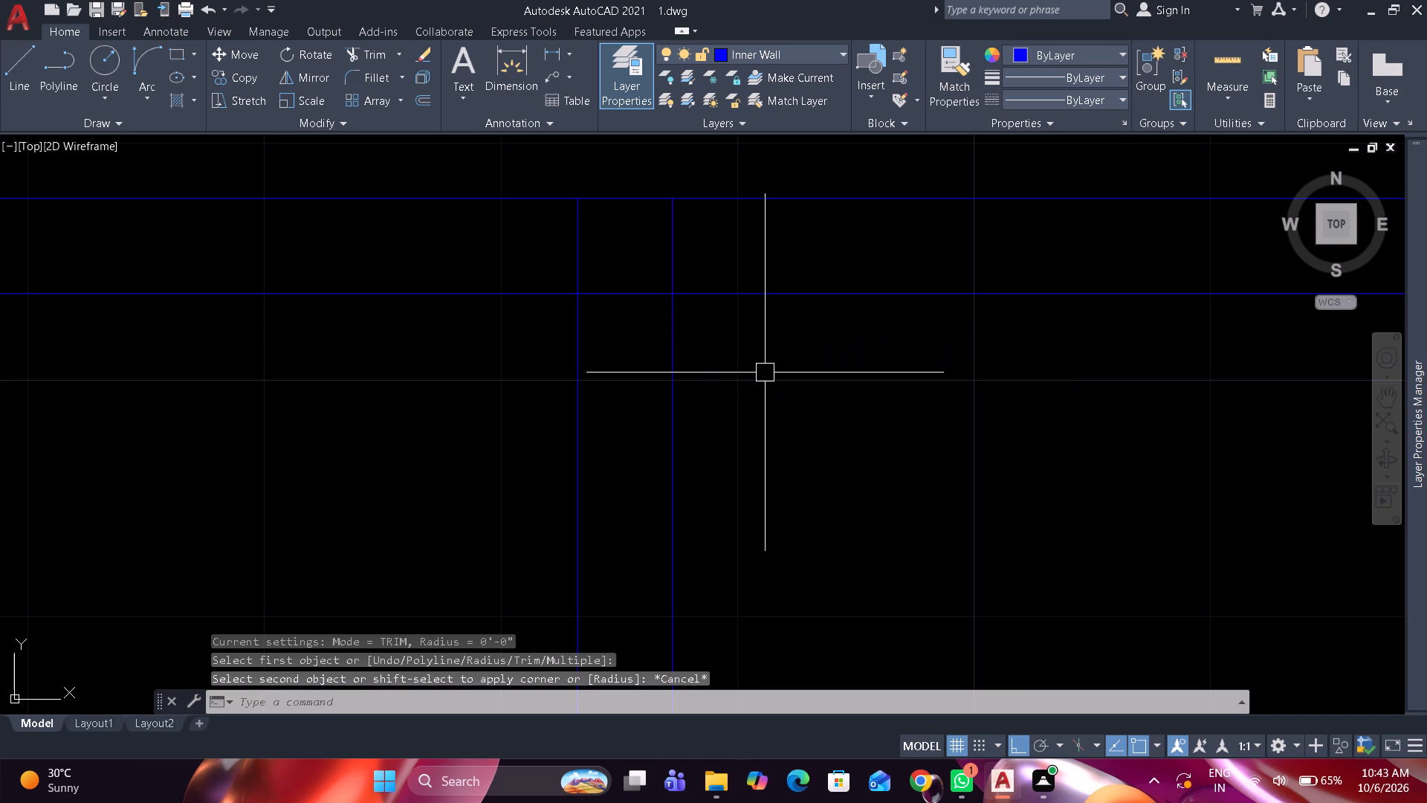
Trim the vertical partition ends inside the upper wall and the wall-face segment between them to open the T-junction.
text(tr)
key(space)
drag(522, 261, 584, 260)
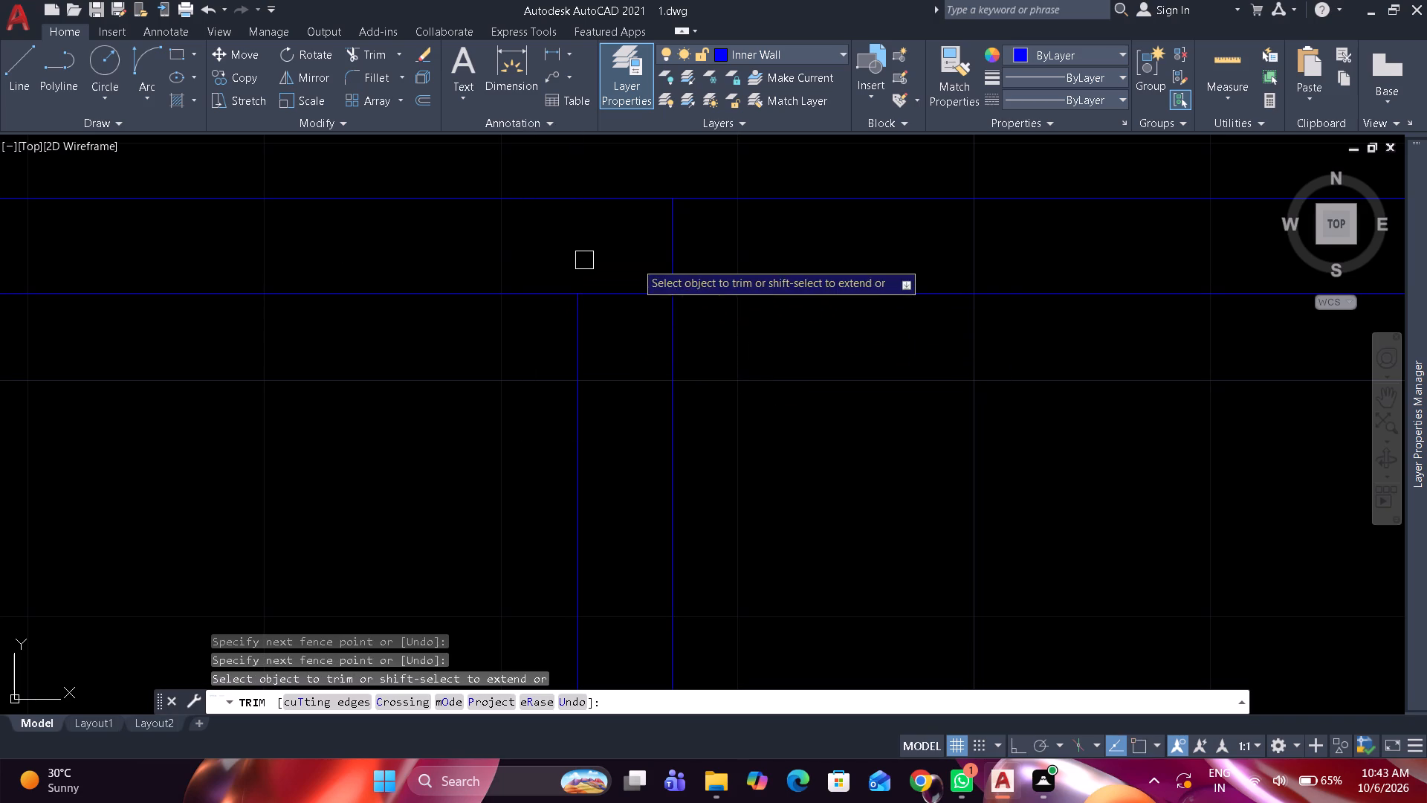
drag(663, 249, 697, 242)
drag(616, 288, 623, 282)
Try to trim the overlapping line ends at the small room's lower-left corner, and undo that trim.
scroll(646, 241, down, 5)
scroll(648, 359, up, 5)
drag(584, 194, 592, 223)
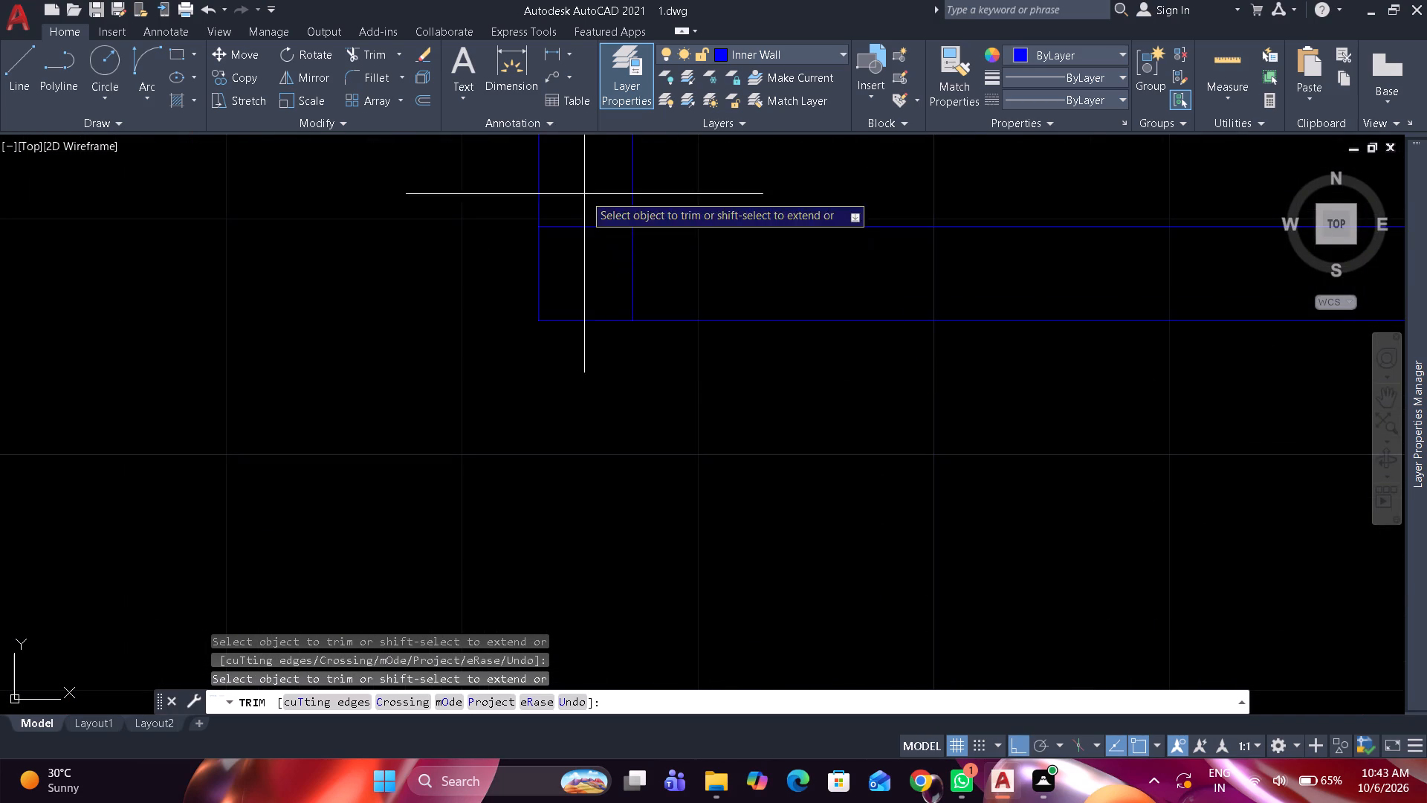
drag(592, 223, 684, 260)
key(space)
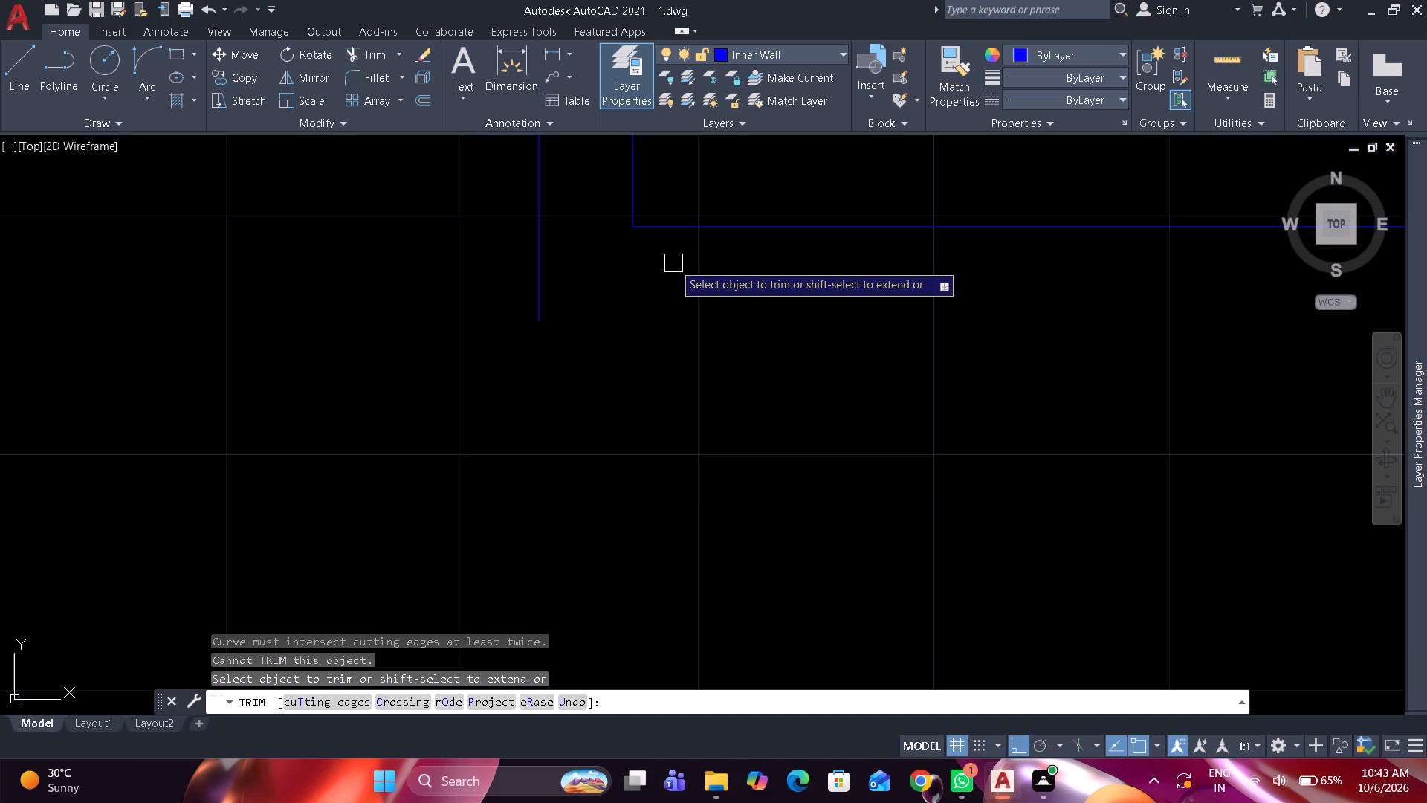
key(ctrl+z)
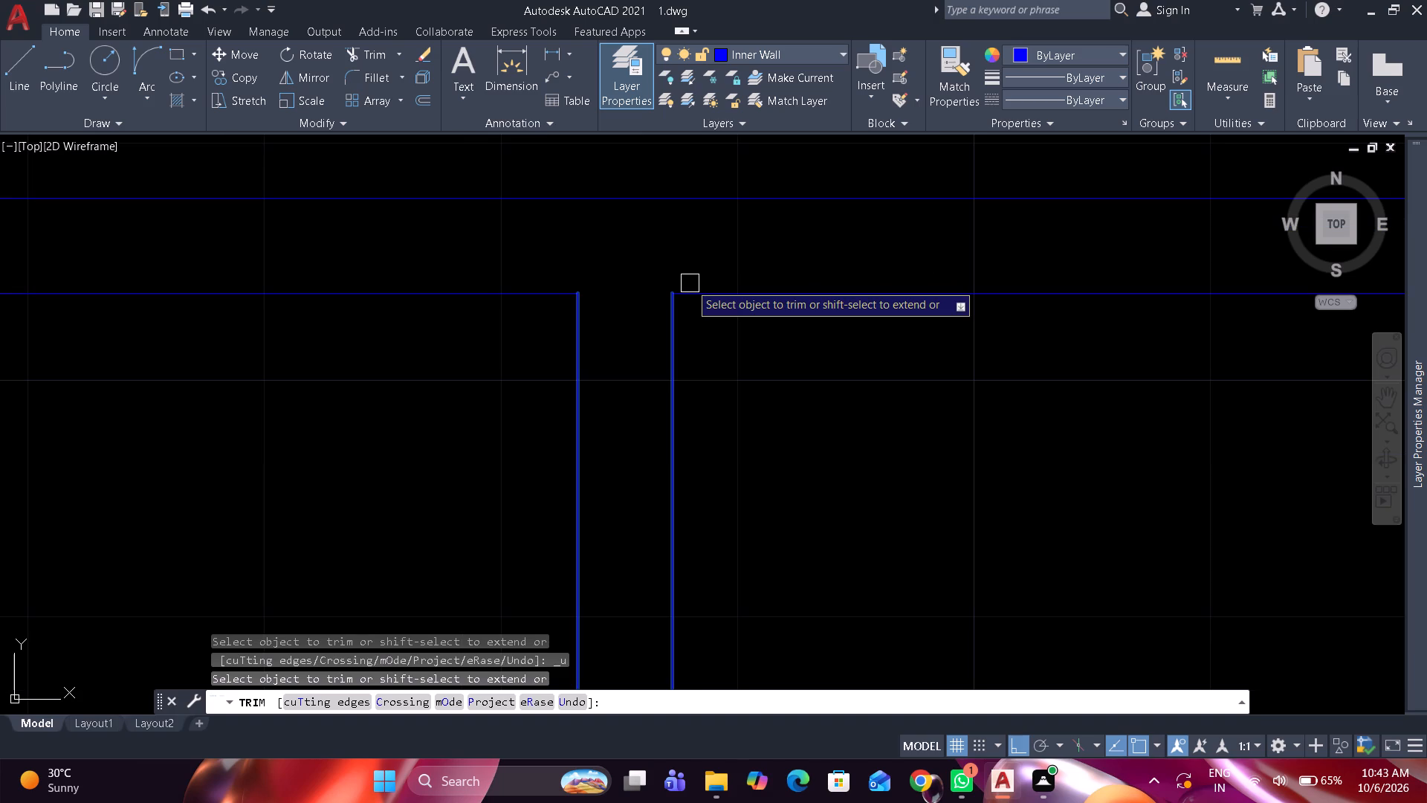
Trim the inner-face overhangs at the small room's lower-left corner to leave a clean wall corner.
scroll(710, 259, down, 4)
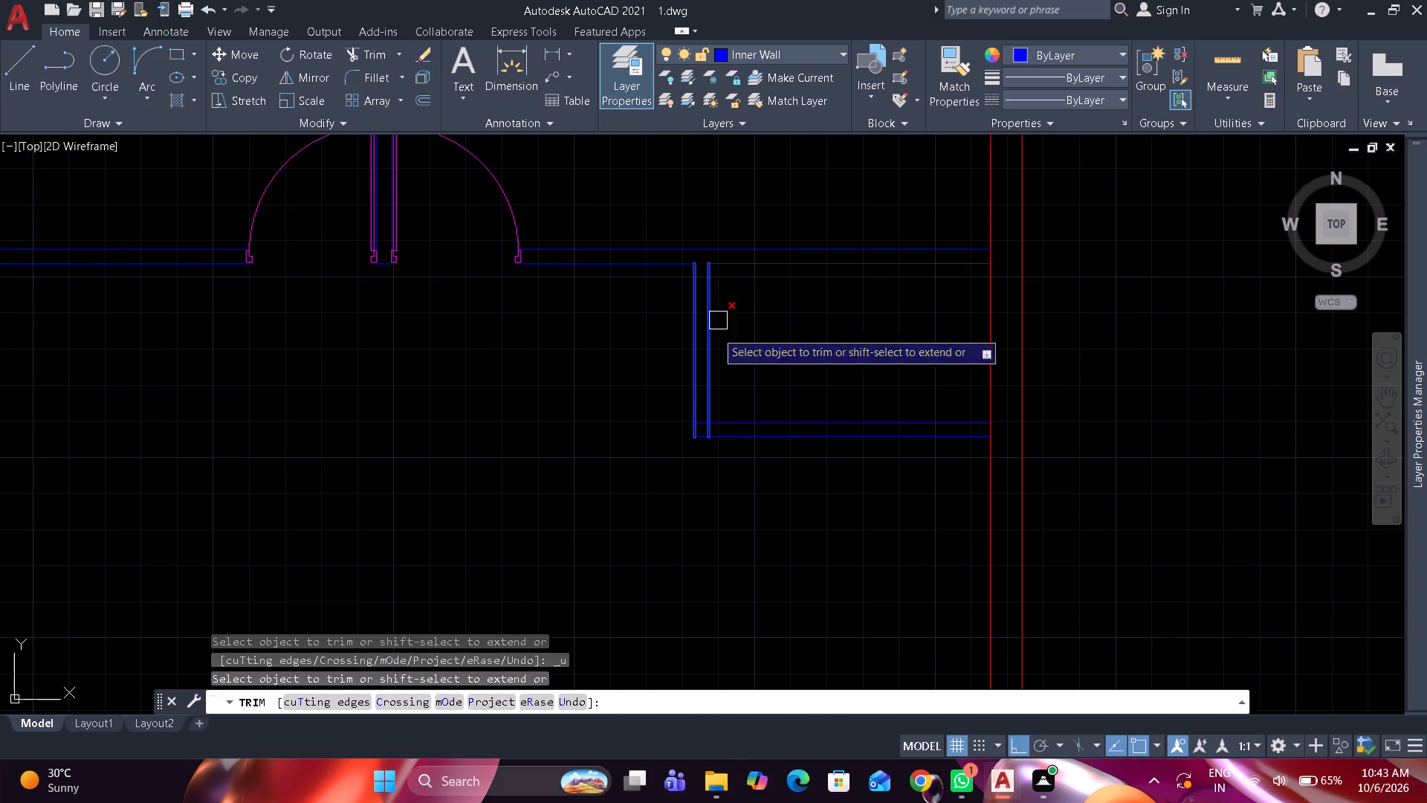
scroll(693, 432, up, 3)
click(716, 399)
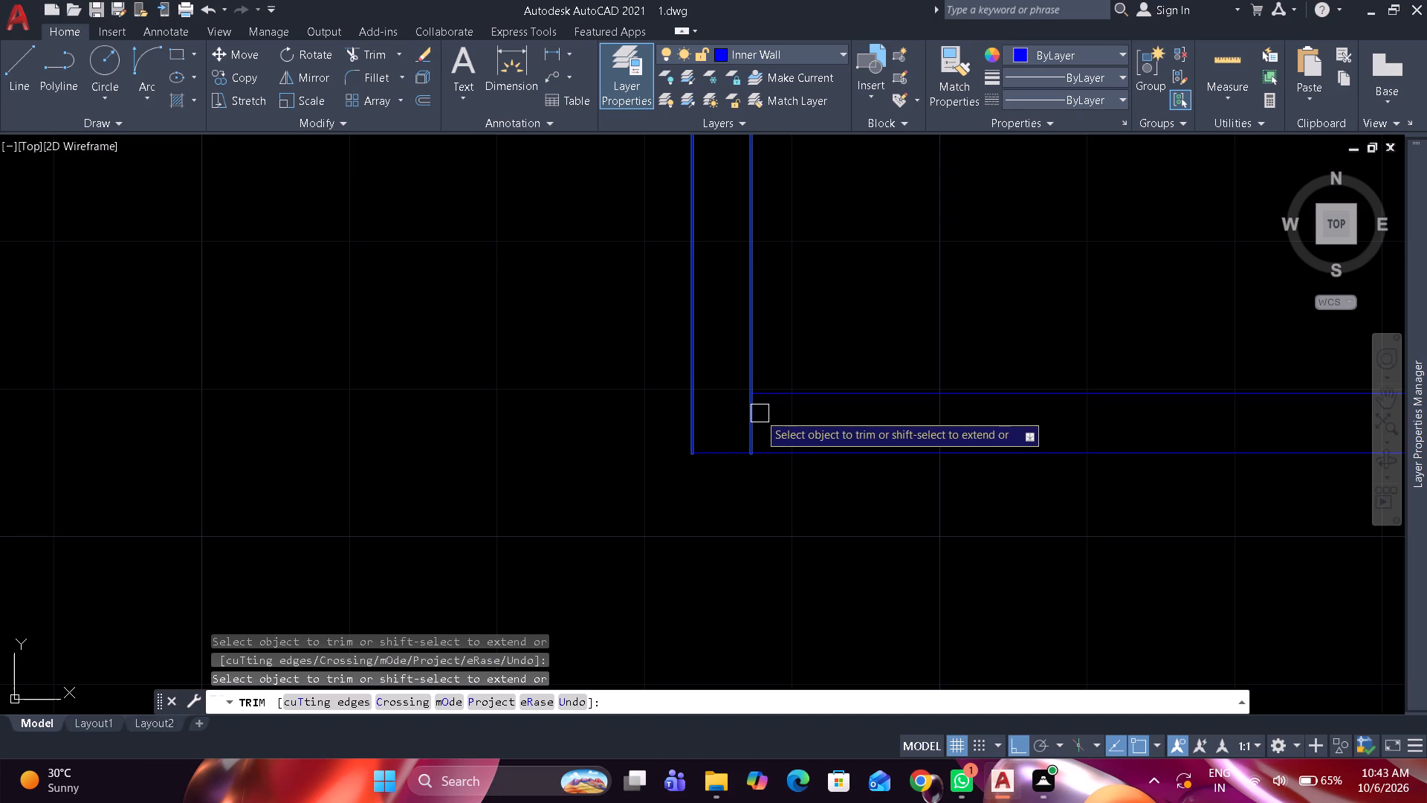
click(751, 413)
key(space)
Check the length of the small room's lower inner wall line.
scroll(766, 416, down, 4)
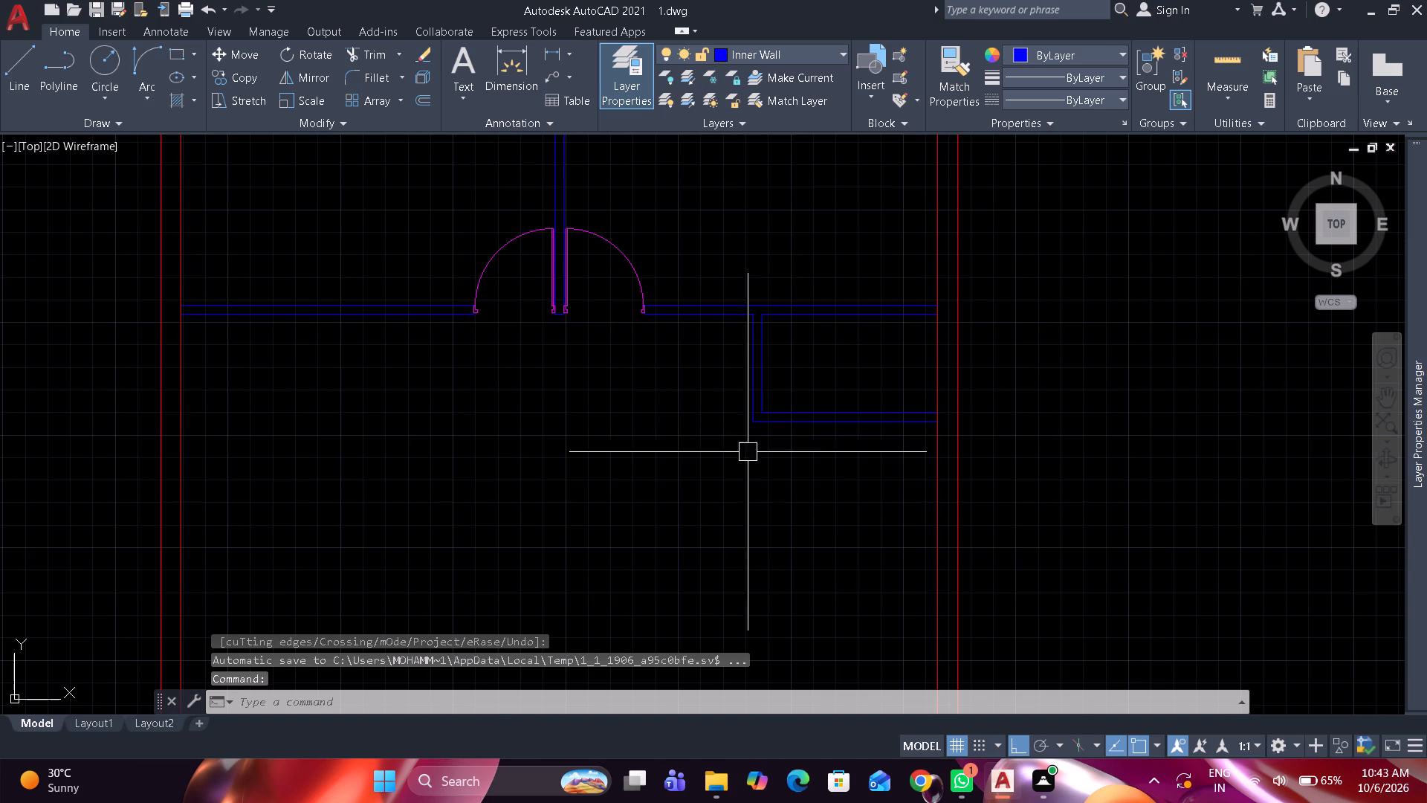
scroll(842, 385, up, 1)
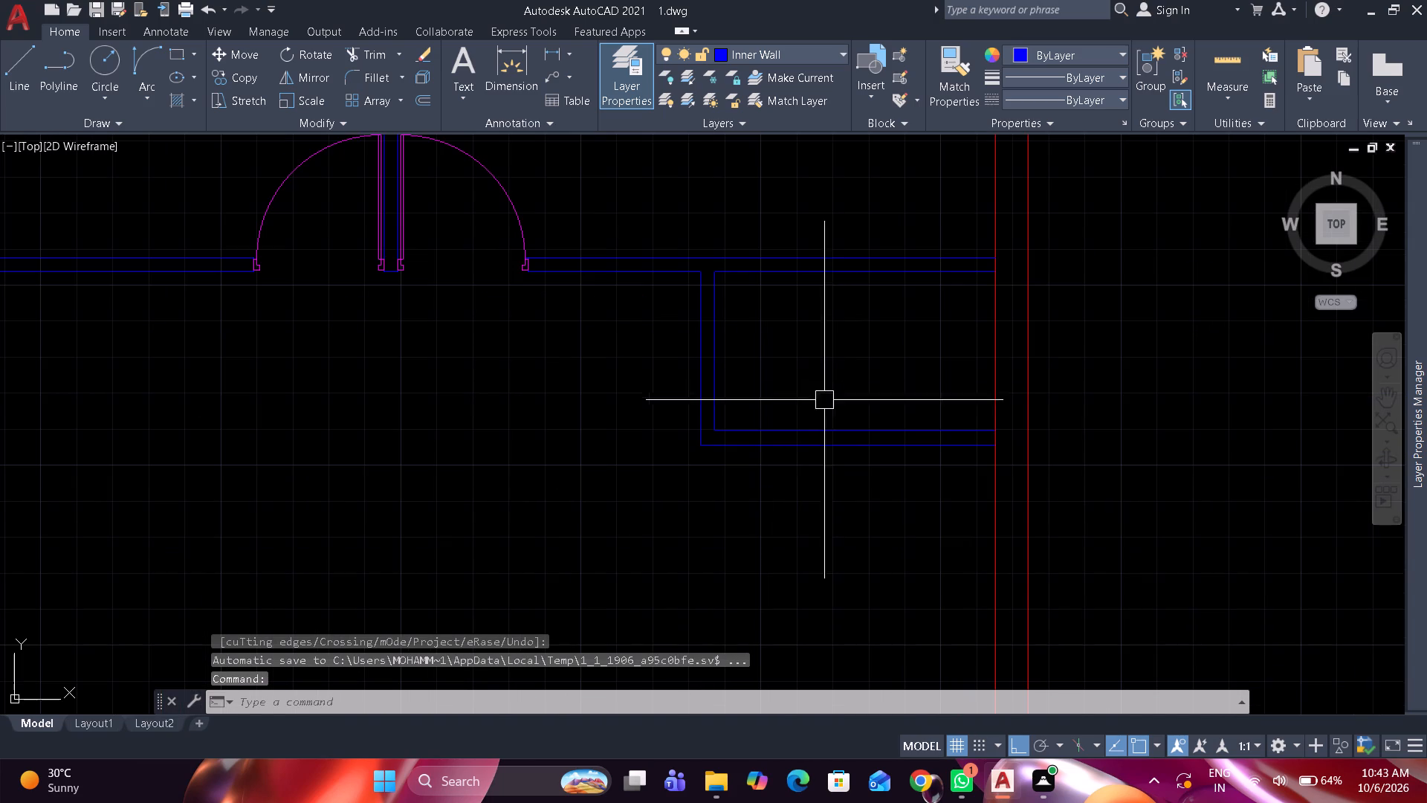
double_click(806, 425)
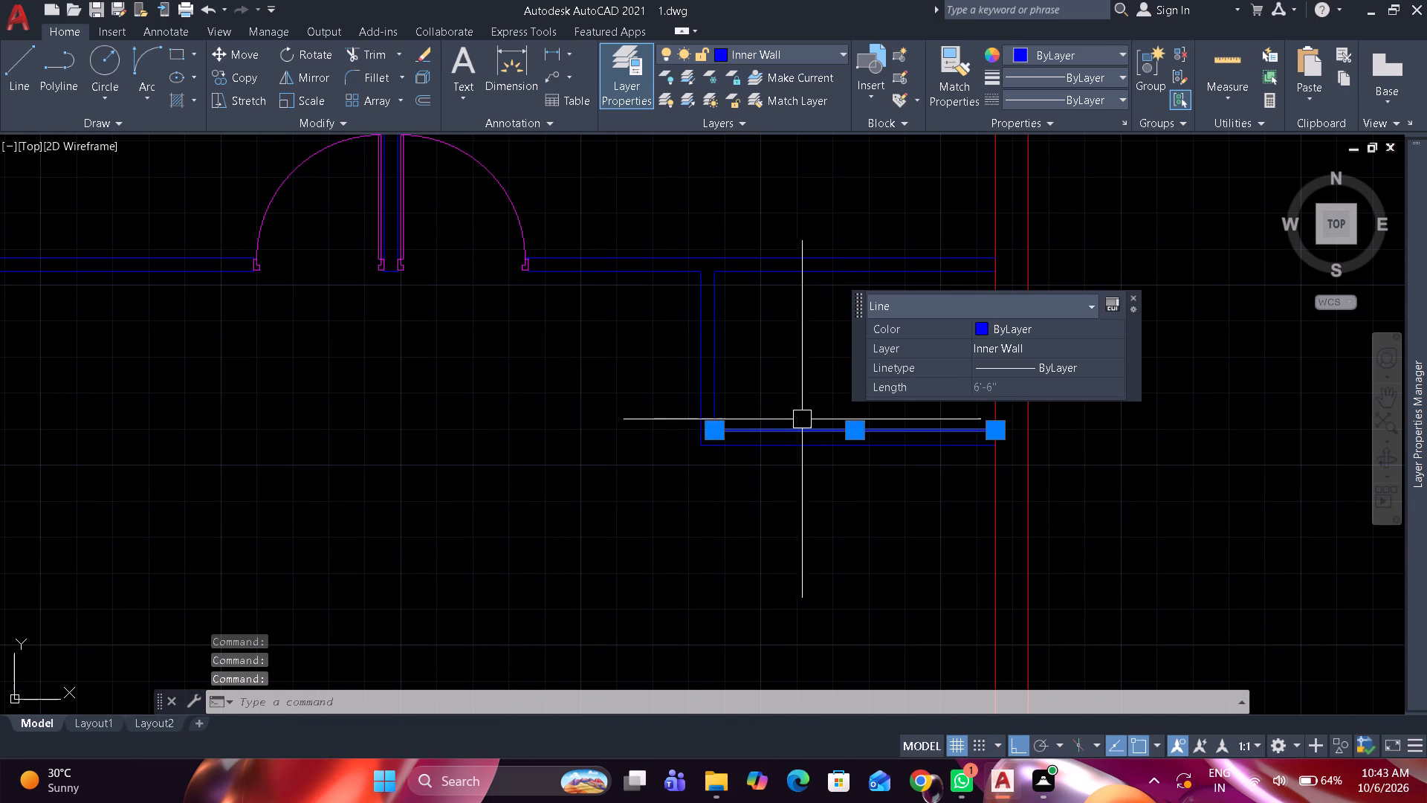
key(Escape)
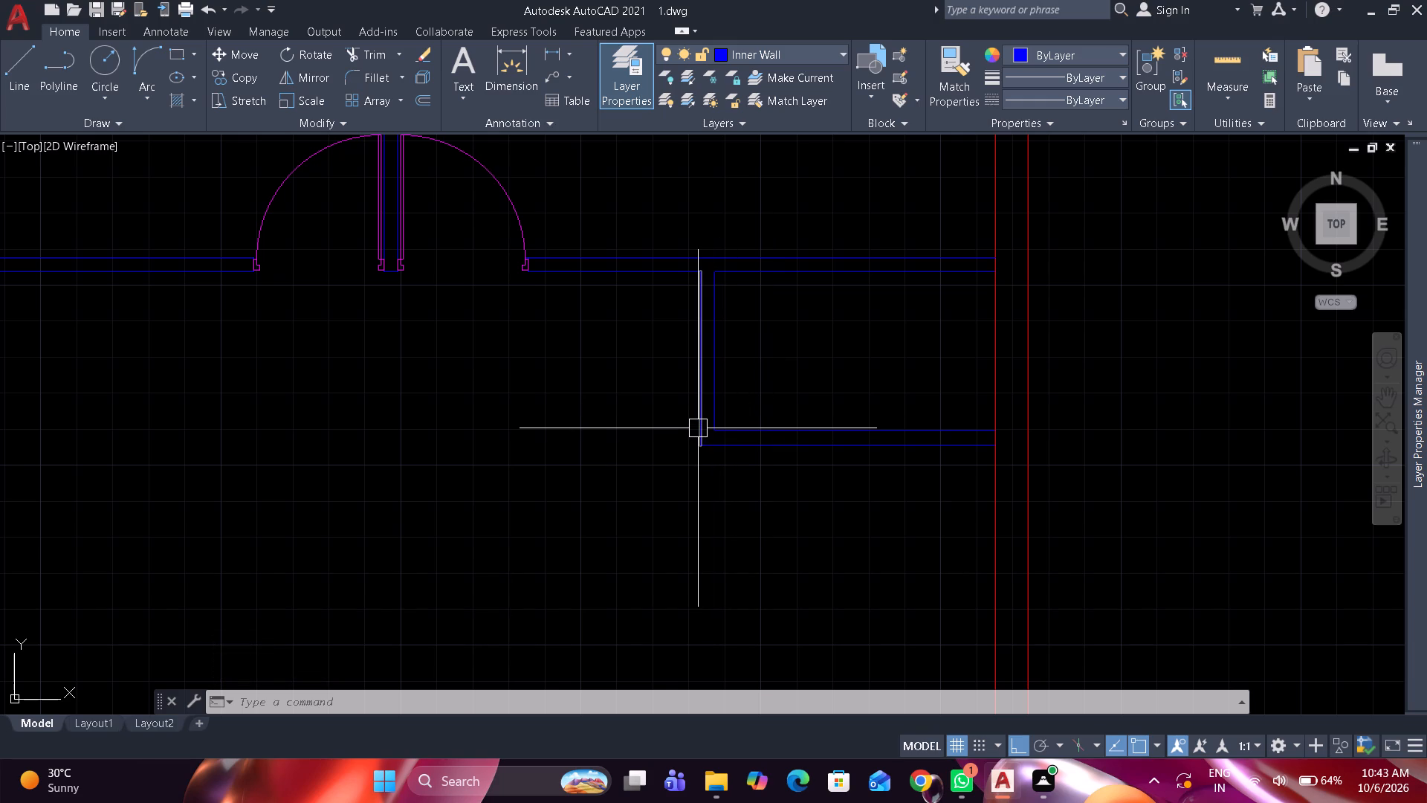
Offset the lower face of the wall left of the double doors 3'-8" downward.
middle_drag(701, 427, 783, 413)
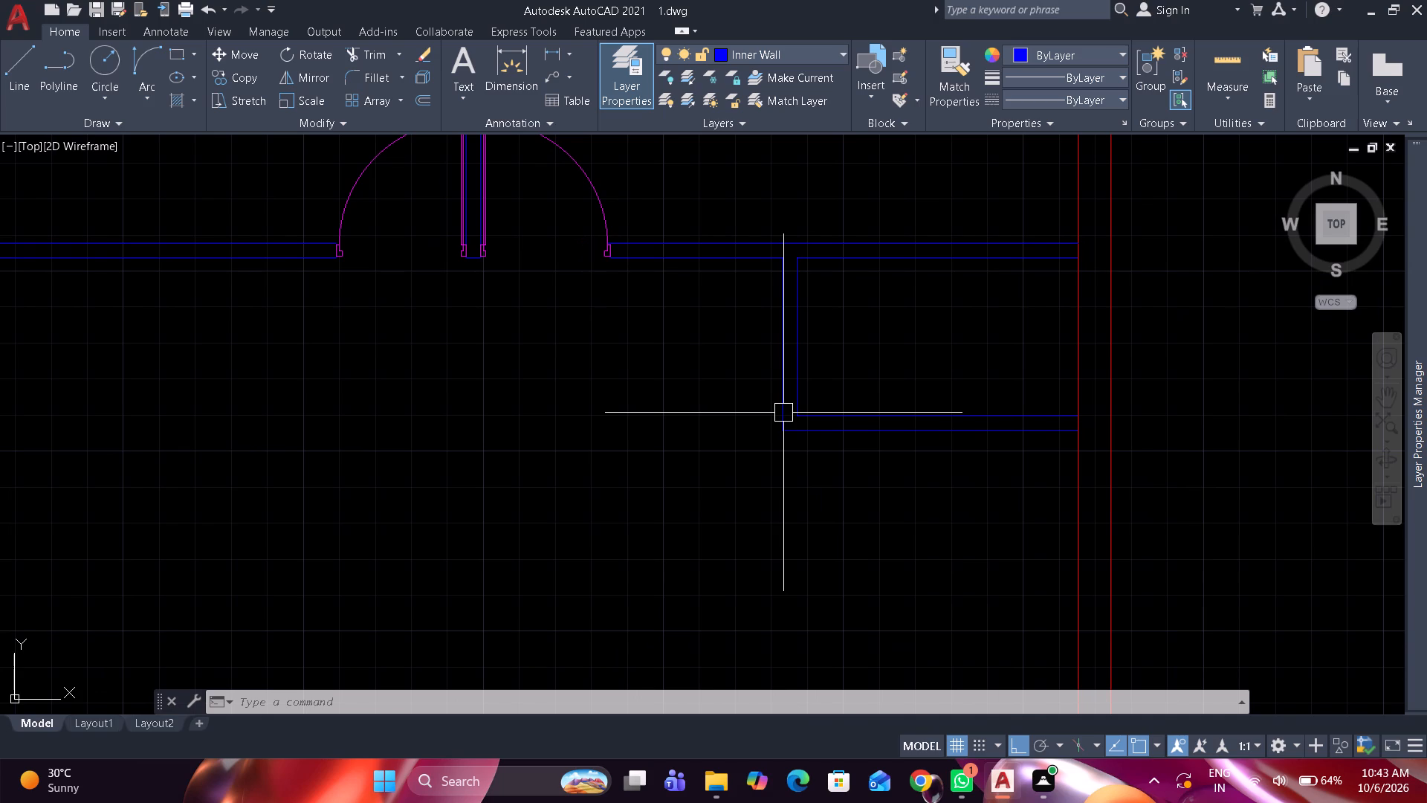
scroll(783, 413, down, 1)
middle_drag(687, 426, 740, 438)
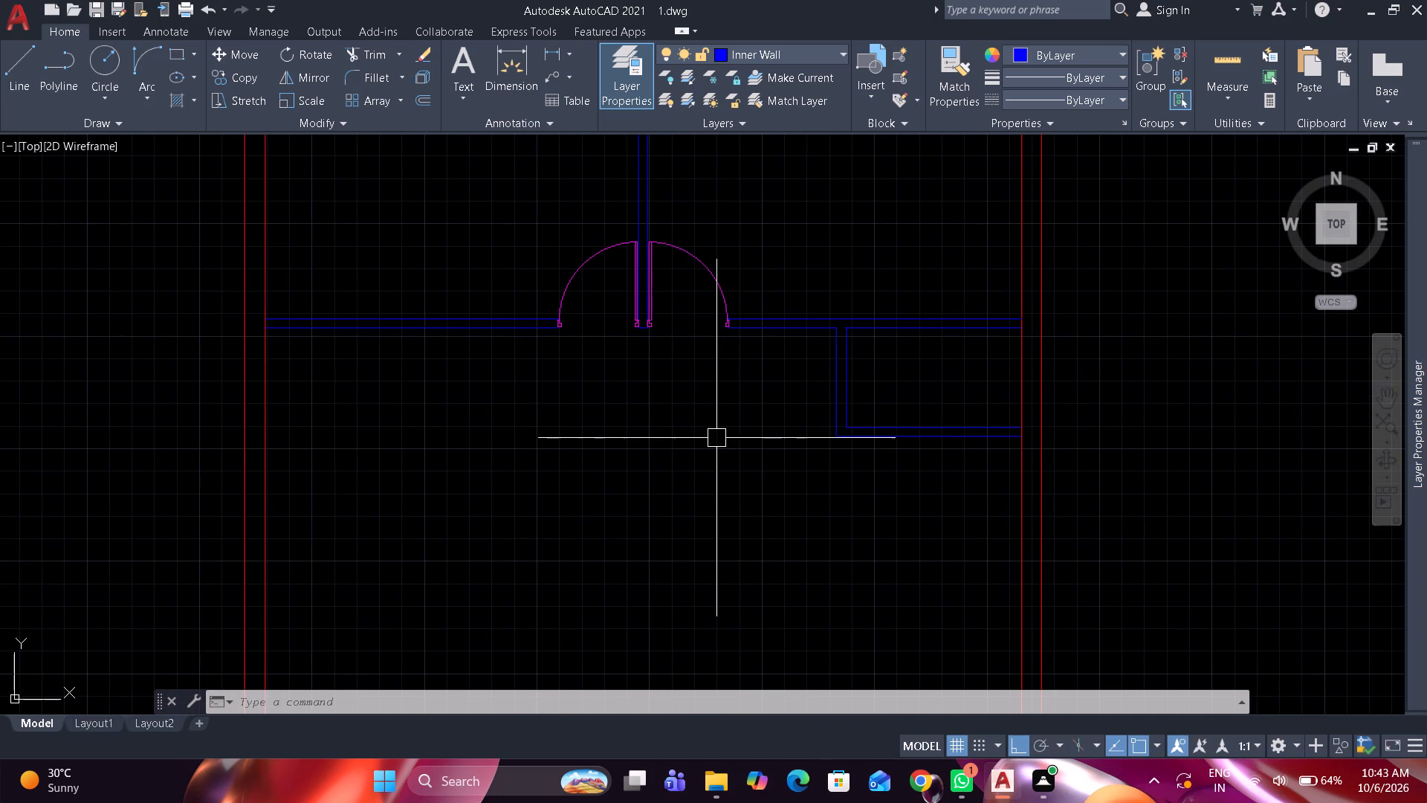
text(o)
key(space)
middle_drag(556, 427, 654, 436)
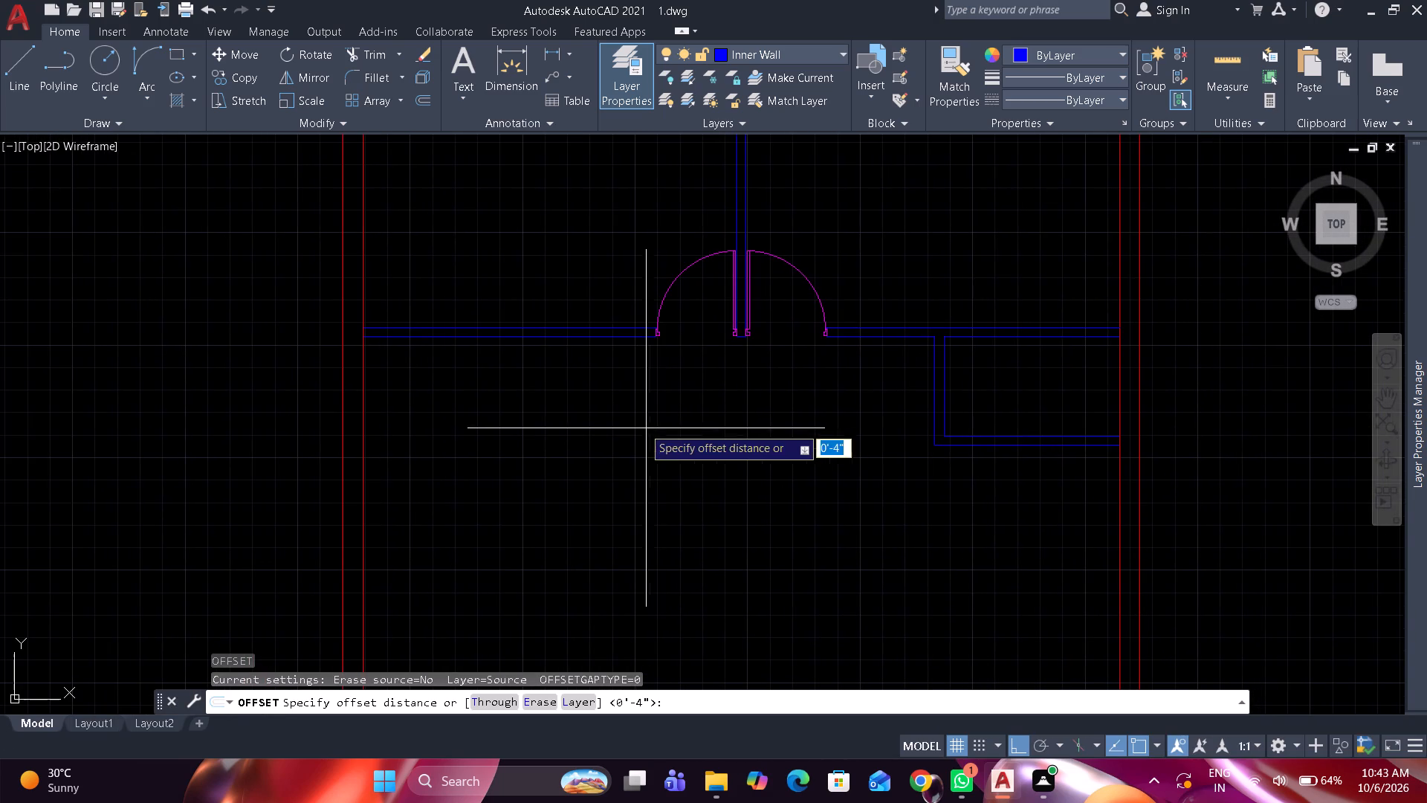
scroll(482, 388, up, 1)
middle_drag(482, 388, 529, 391)
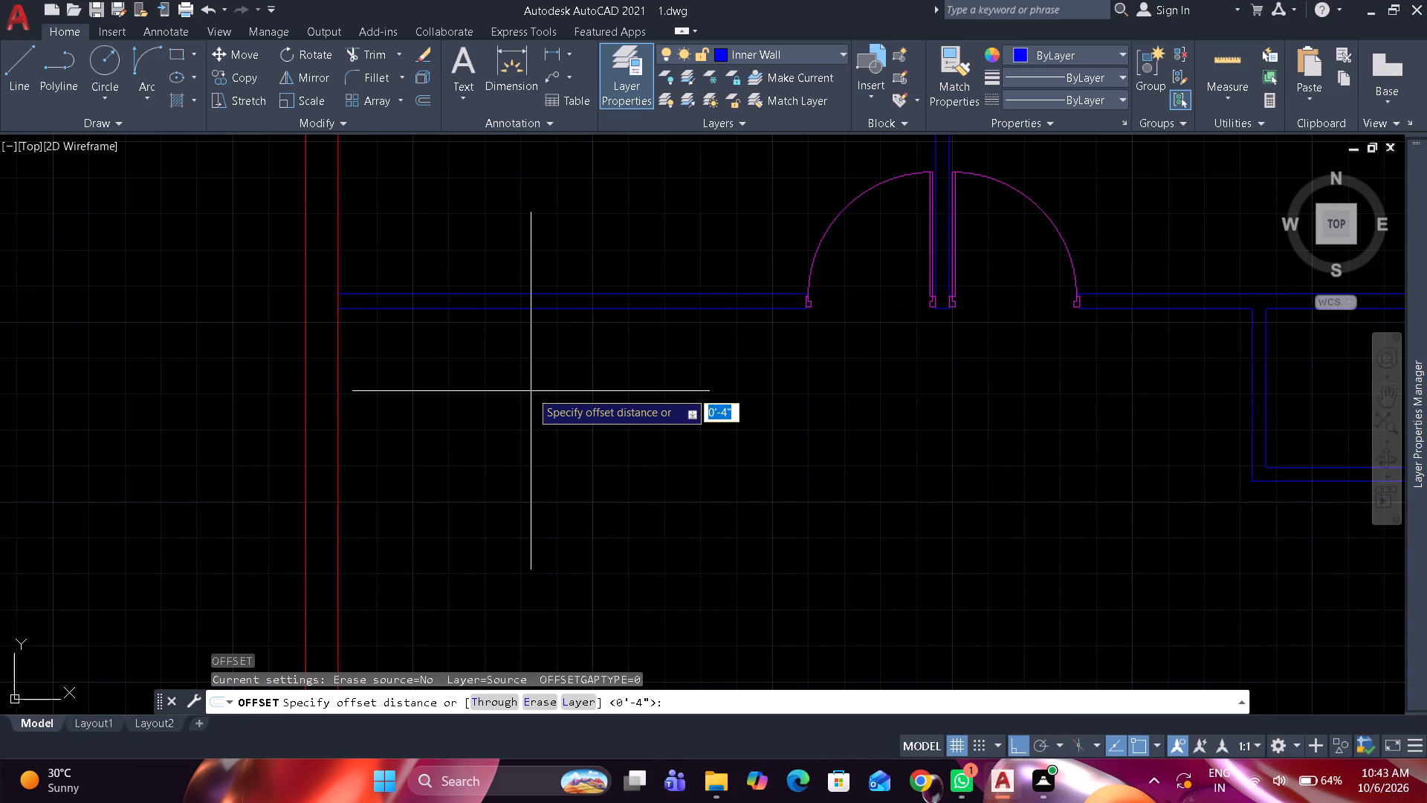
text(3')
text(8")
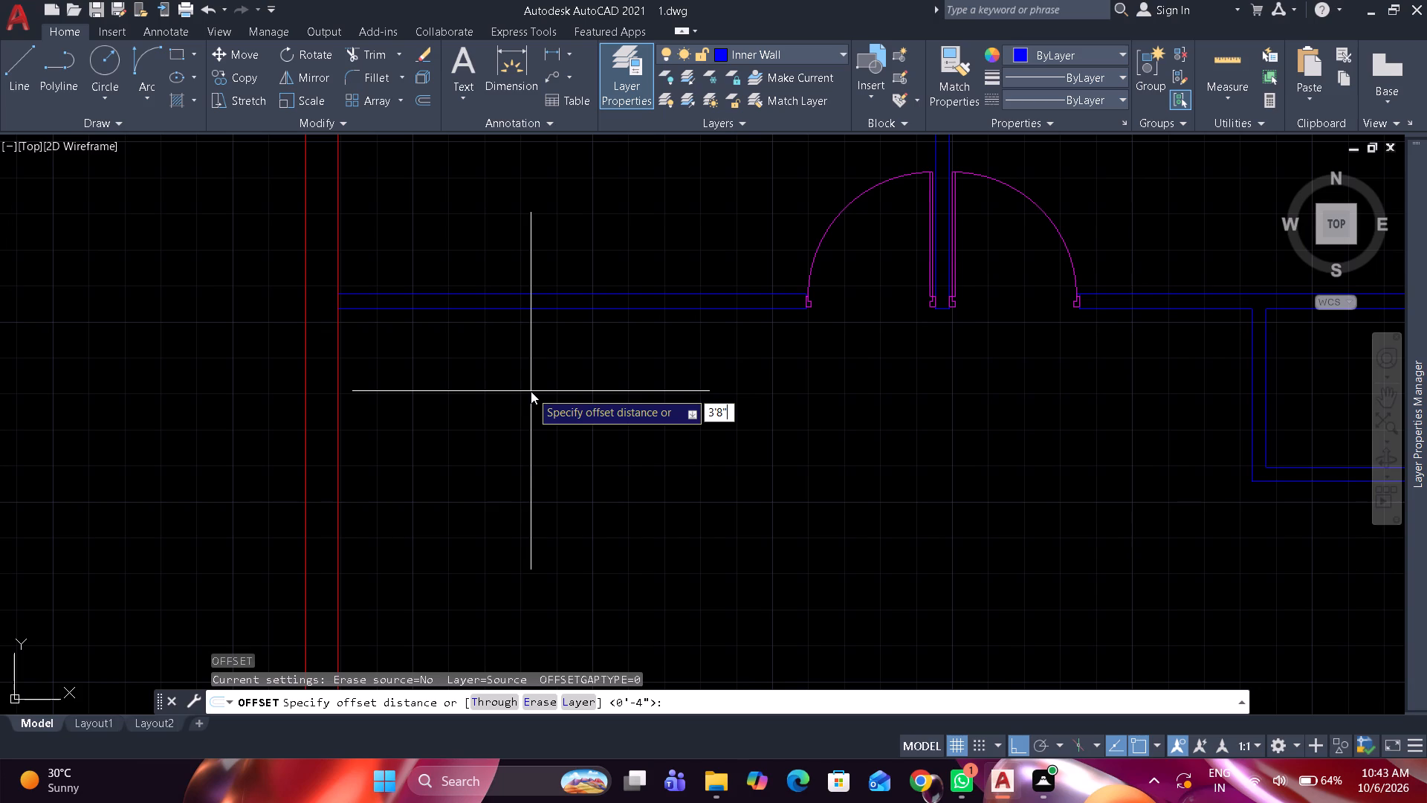
key(space)
click(549, 314)
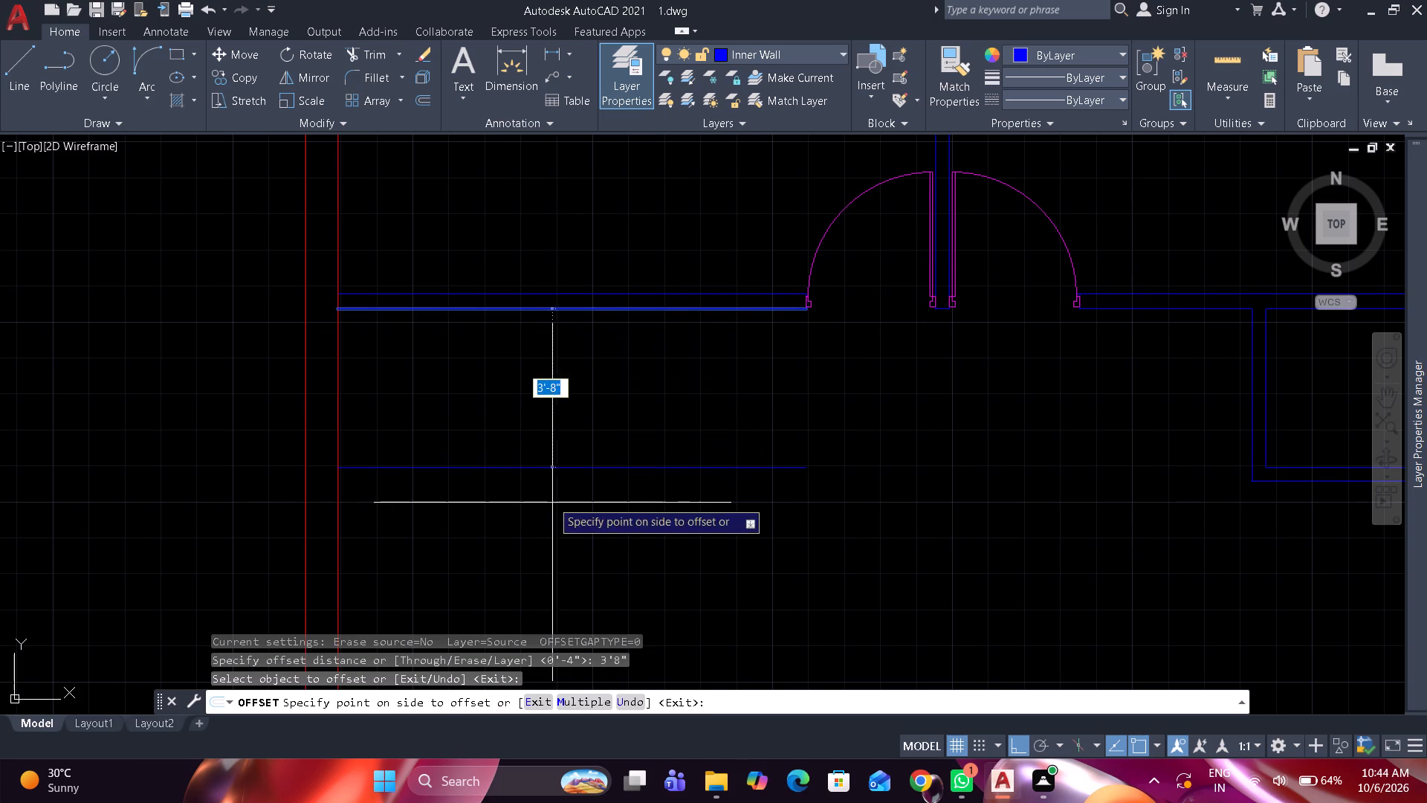
click(554, 520)
key(space)
Offset the new horizontal line on the left side 4" downward to form the partition's second face.
key(space)
key(4)
text(")
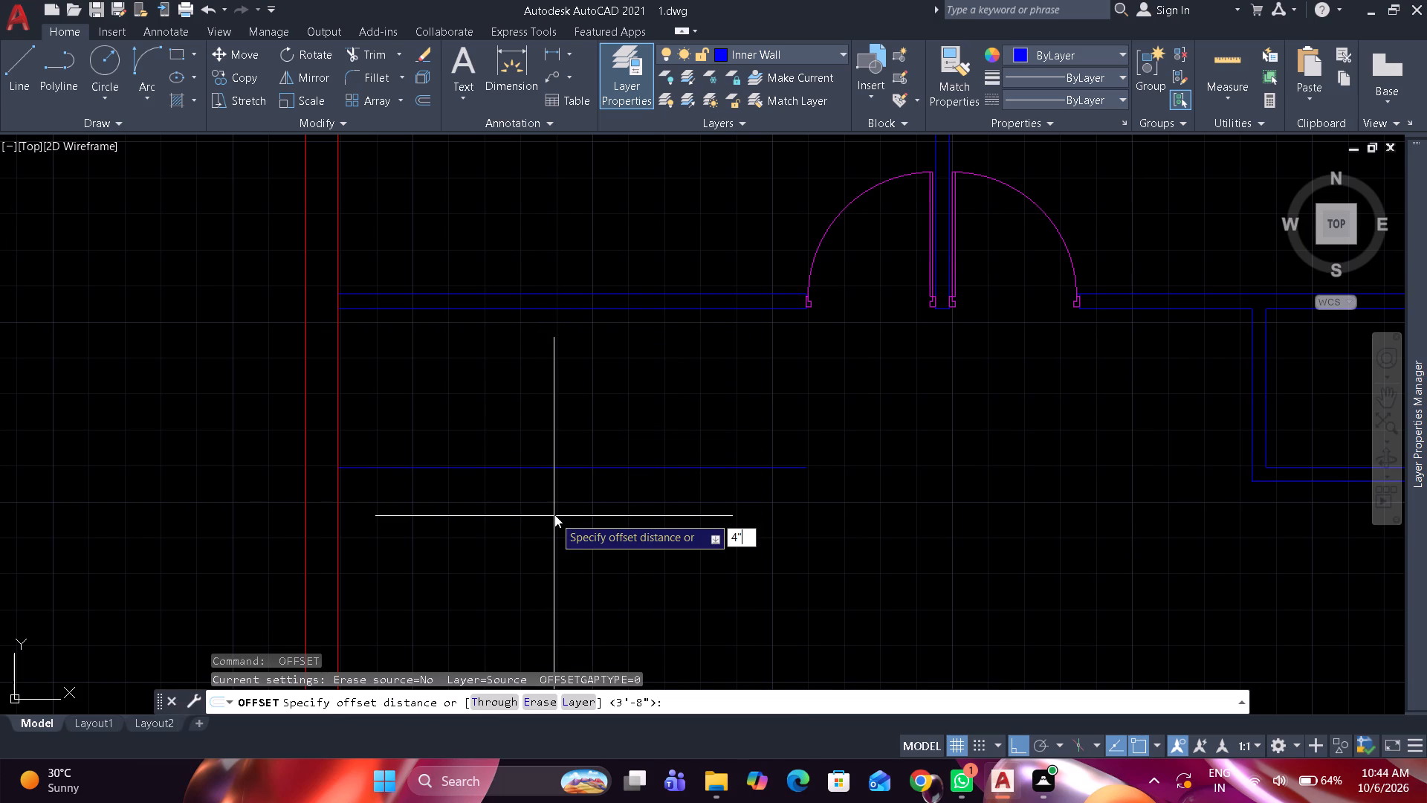
key(space)
drag(557, 471, 559, 479)
click(565, 554)
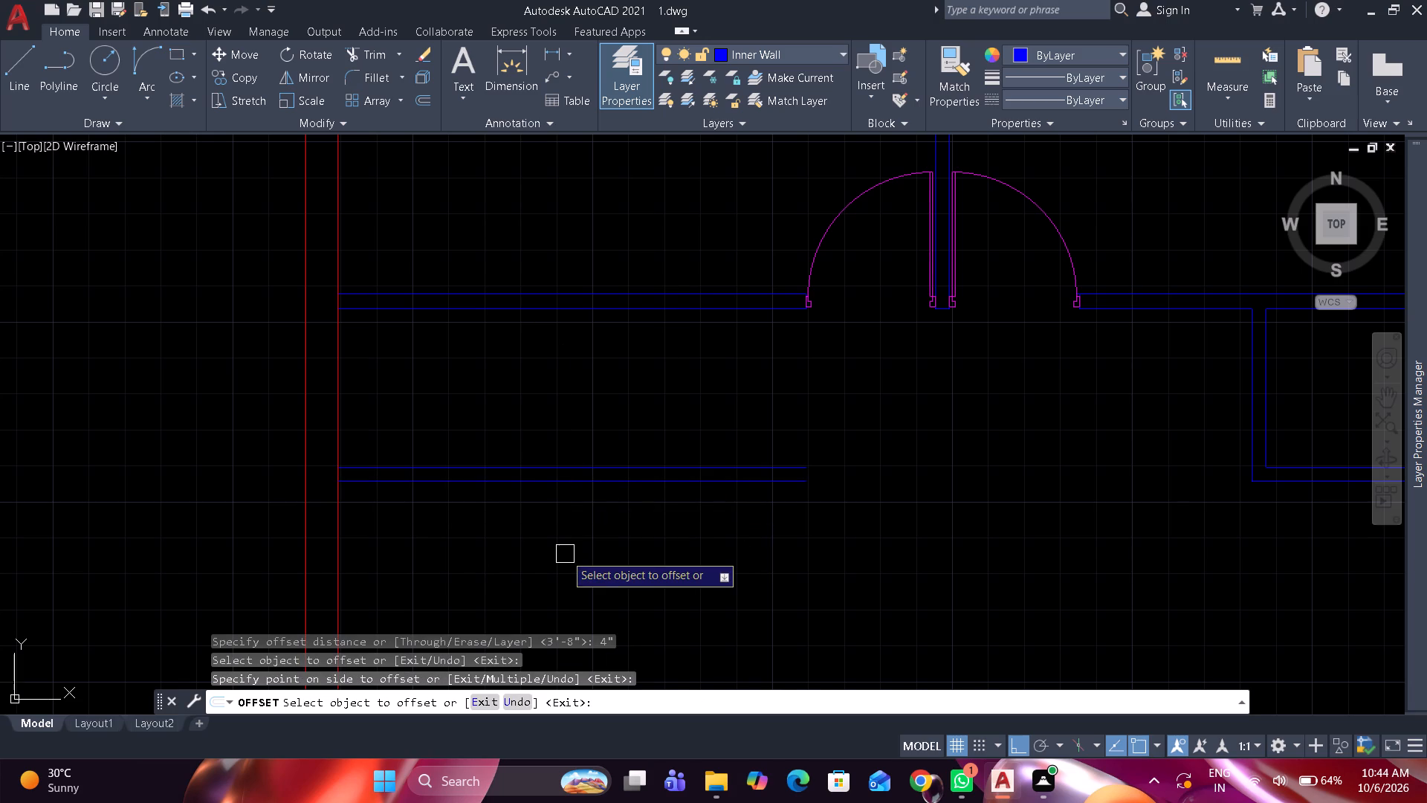
key(space)
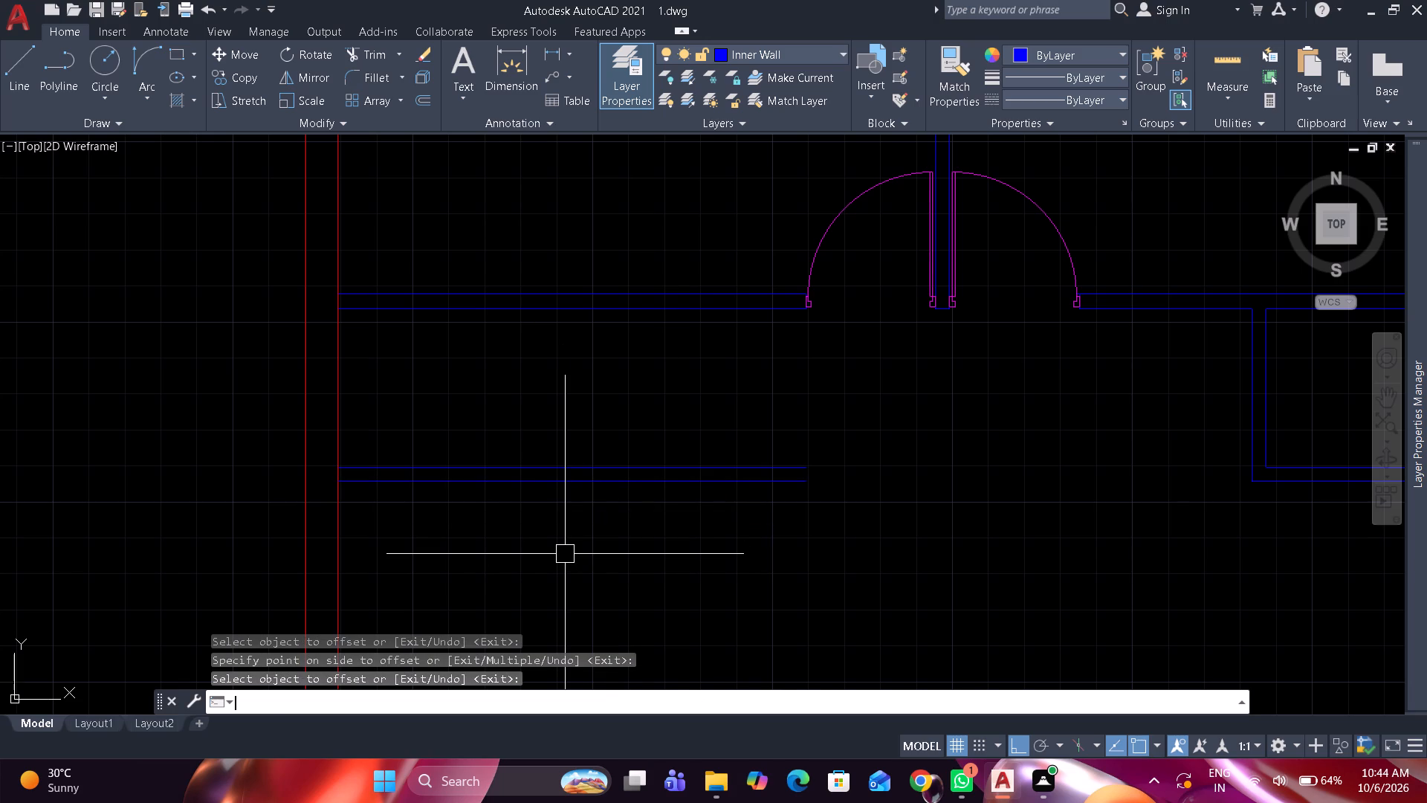
Offset the left outer wall's inner face 10' to the right and put the new line on the Inner Wall layer.
text(o 1)
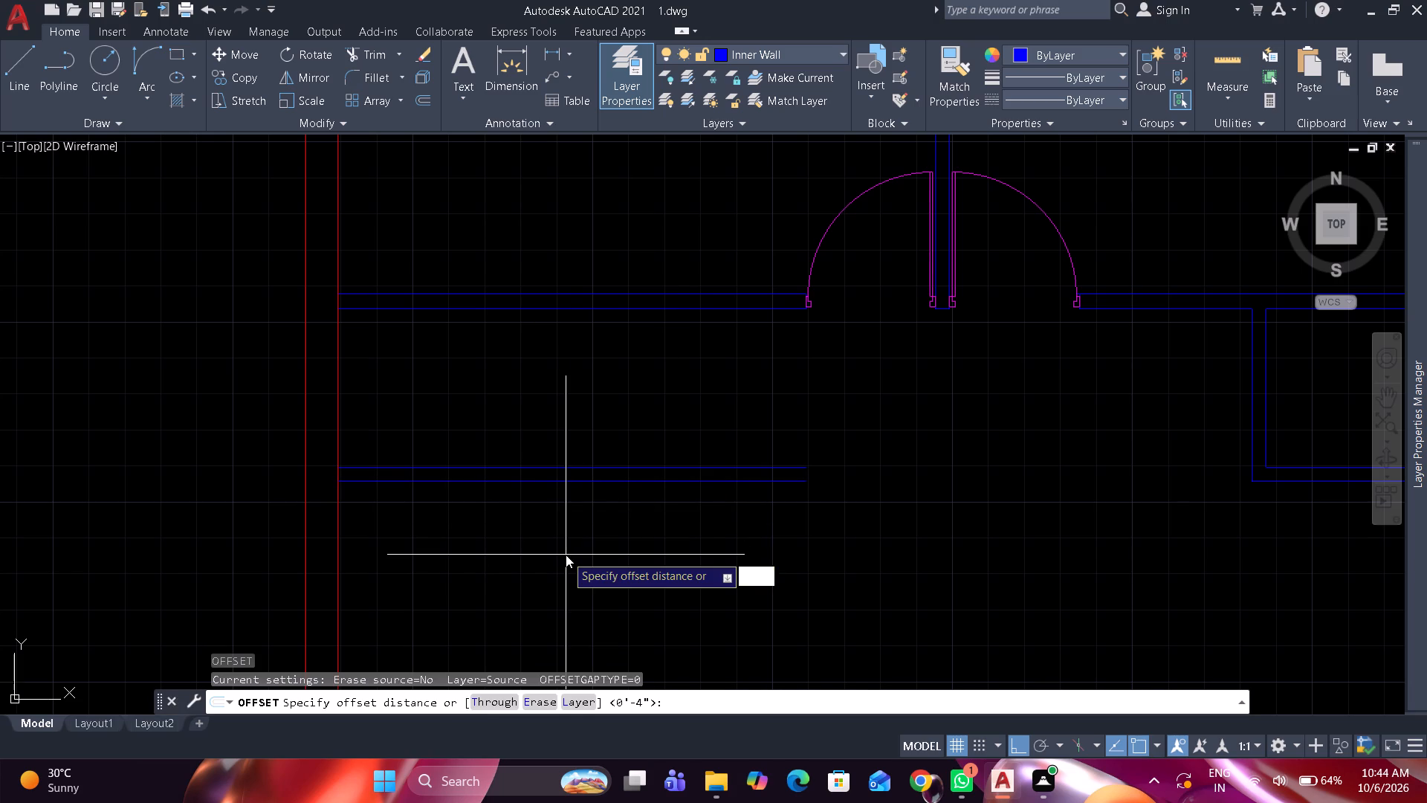
key(0)
key(apostrophe)
key(space)
drag(339, 569, 373, 567)
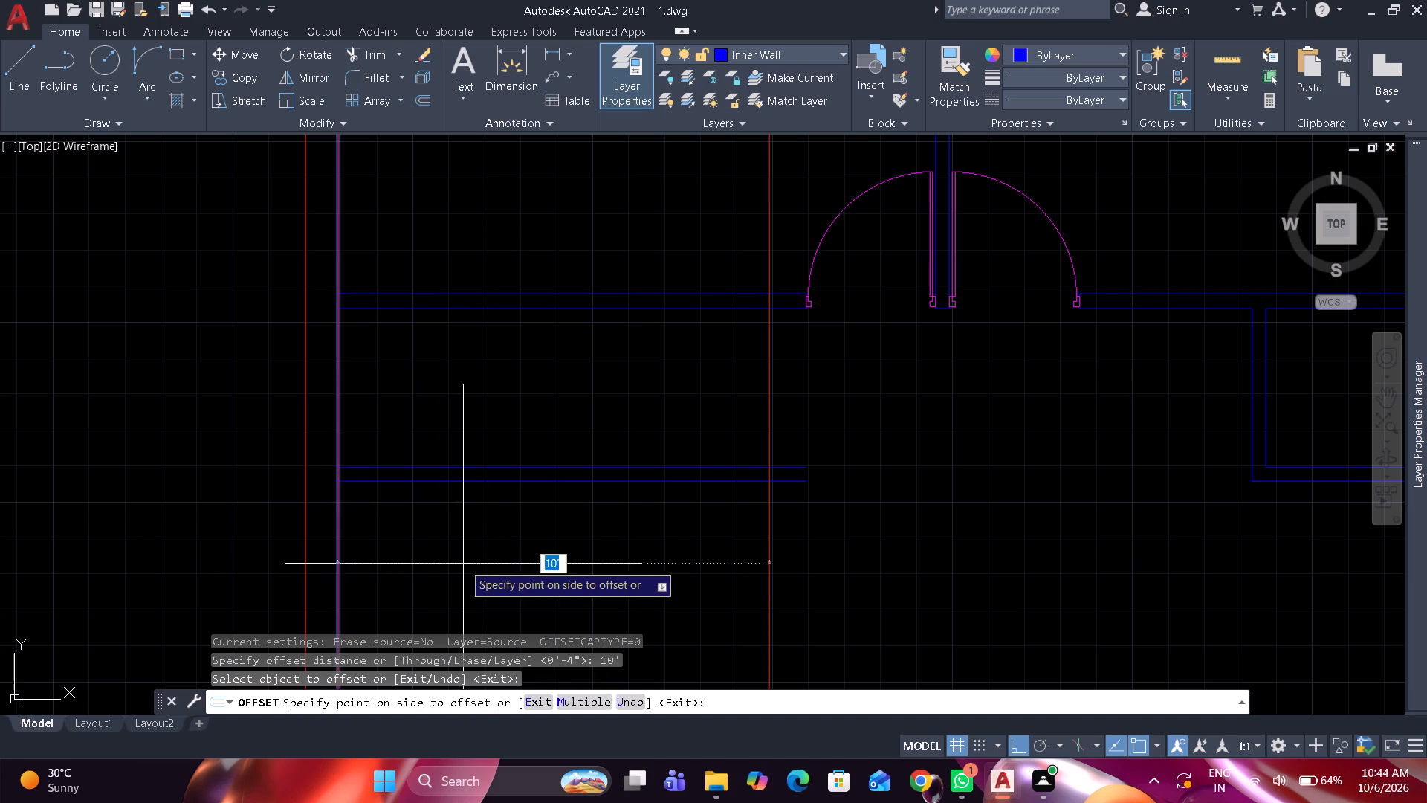
drag(471, 564, 484, 564)
key(space)
click(768, 529)
click(810, 46)
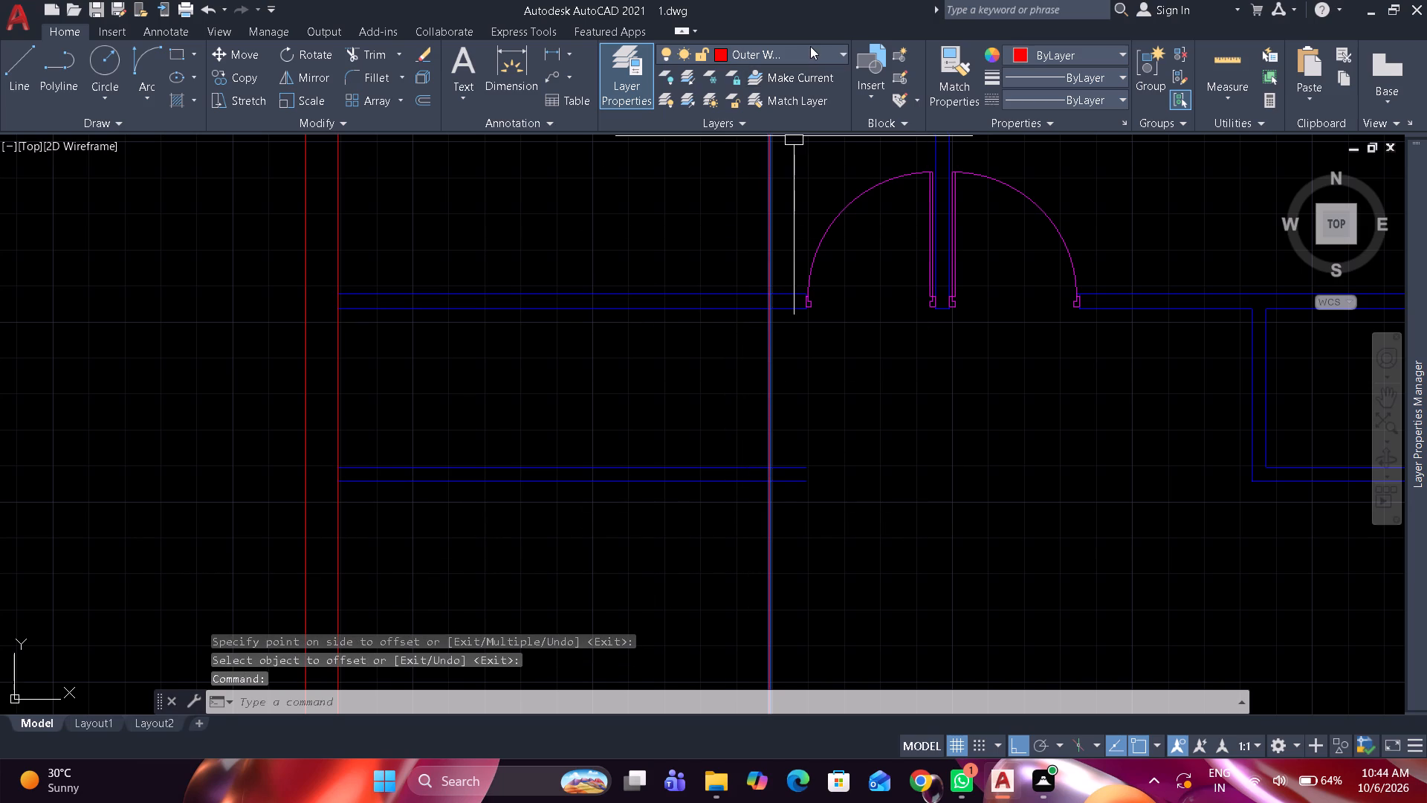
click(777, 124)
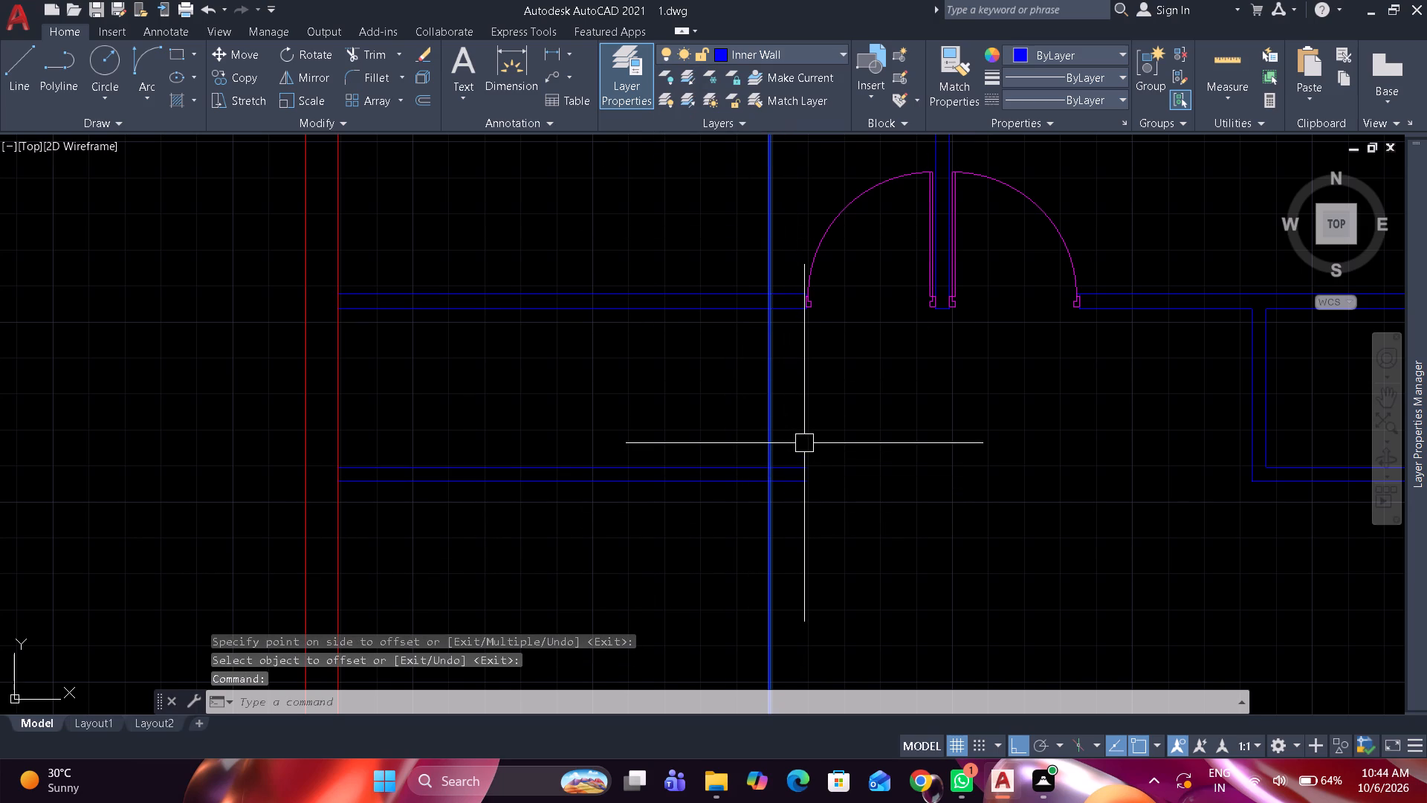
key(Escape)
Trim the new vertical line where it runs above the upper face of the left horizontal partition.
scroll(792, 484, up, 2)
middle_drag(768, 480, 704, 208)
scroll(704, 208, down, 1)
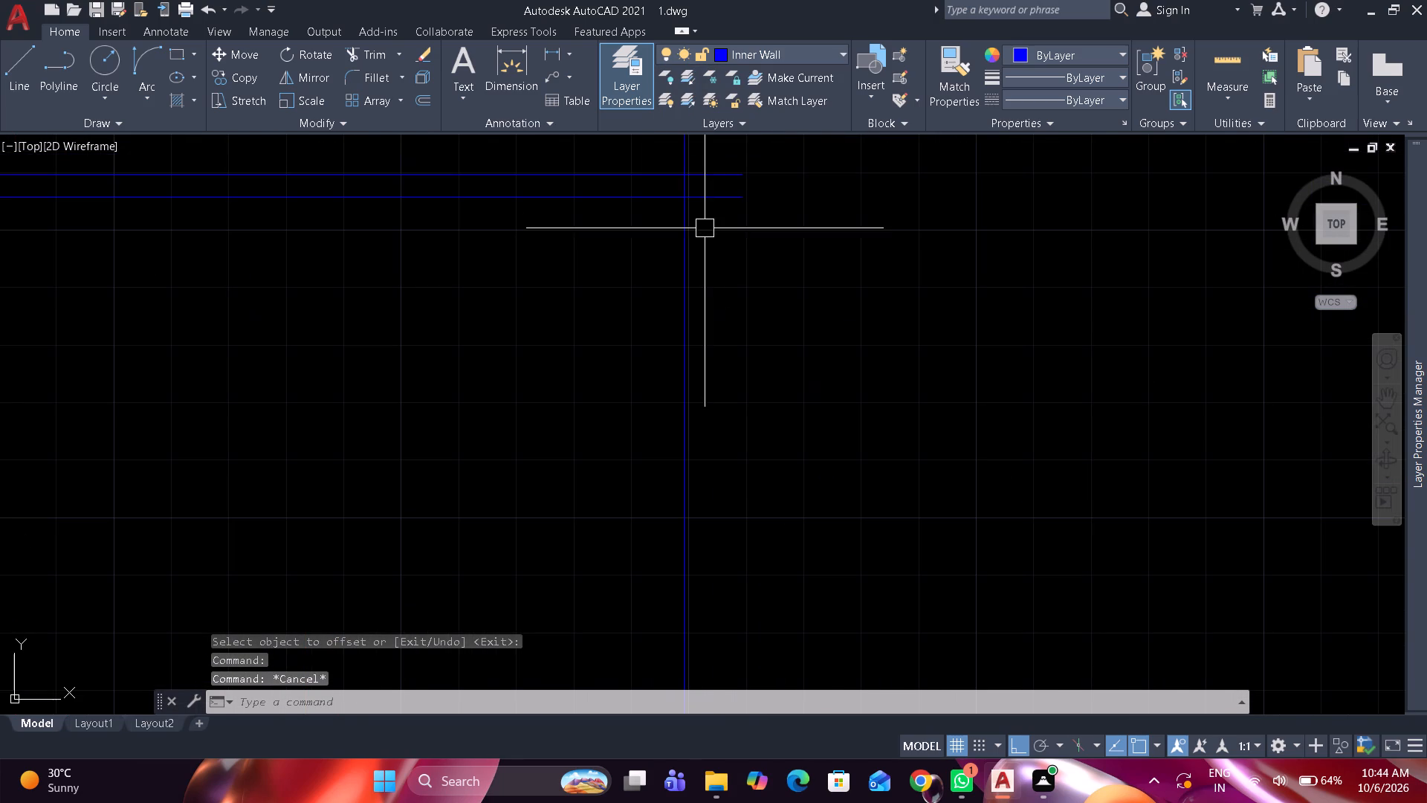
text(tr)
key(space)
click(690, 158)
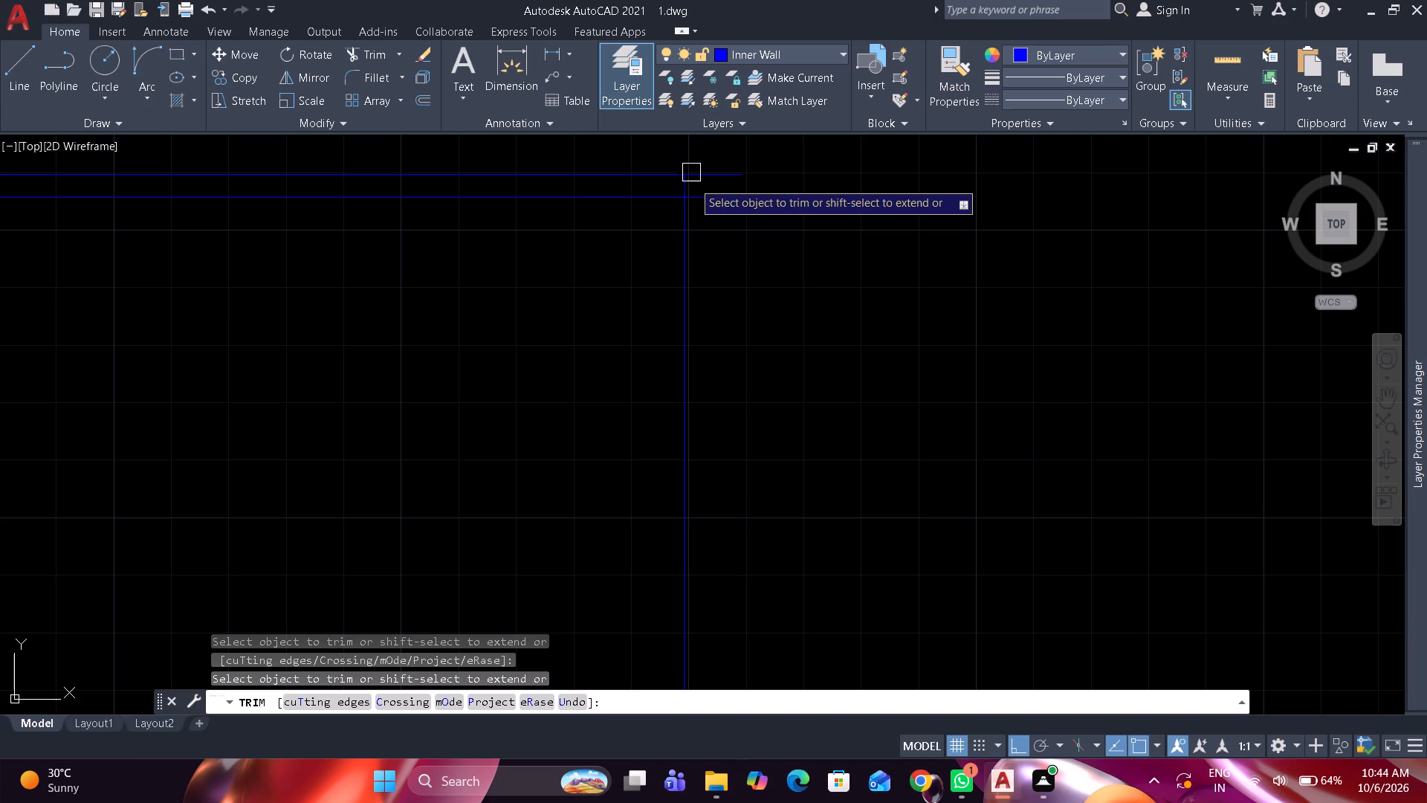
key(space)
Offset the vertical partition line 4" to the right to form its second face.
scroll(804, 214, down, 2)
middle_drag(807, 231, 795, 457)
text(o 4")
key(space)
drag(740, 494, 802, 481)
click(828, 480)
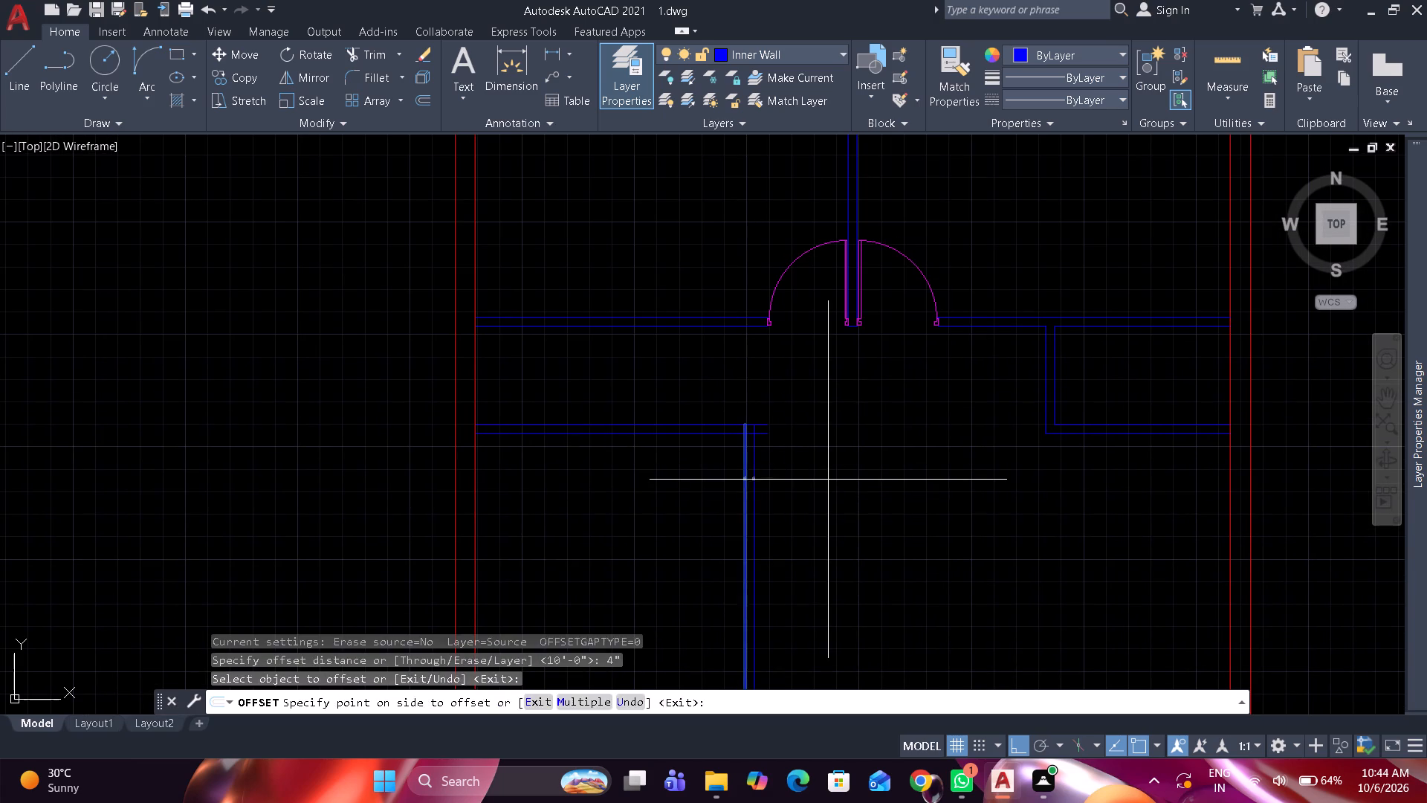
key(space)
Trim the overhanging horizontal and vertical line ends to clean up the left room's upper corner, inside and out.
key(t)
key(r)
key(space)
scroll(777, 459, up, 2)
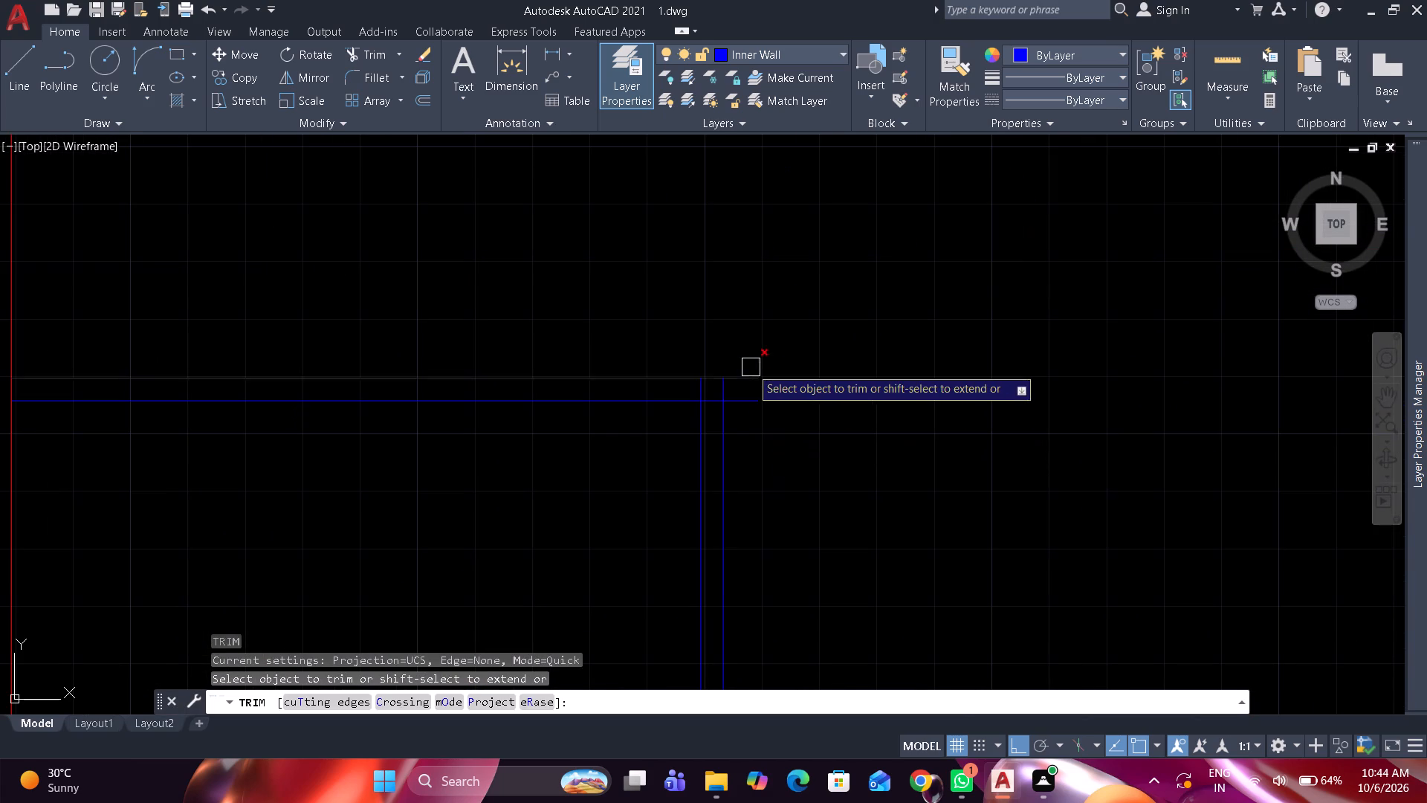
click(751, 367)
click(745, 419)
key(space)
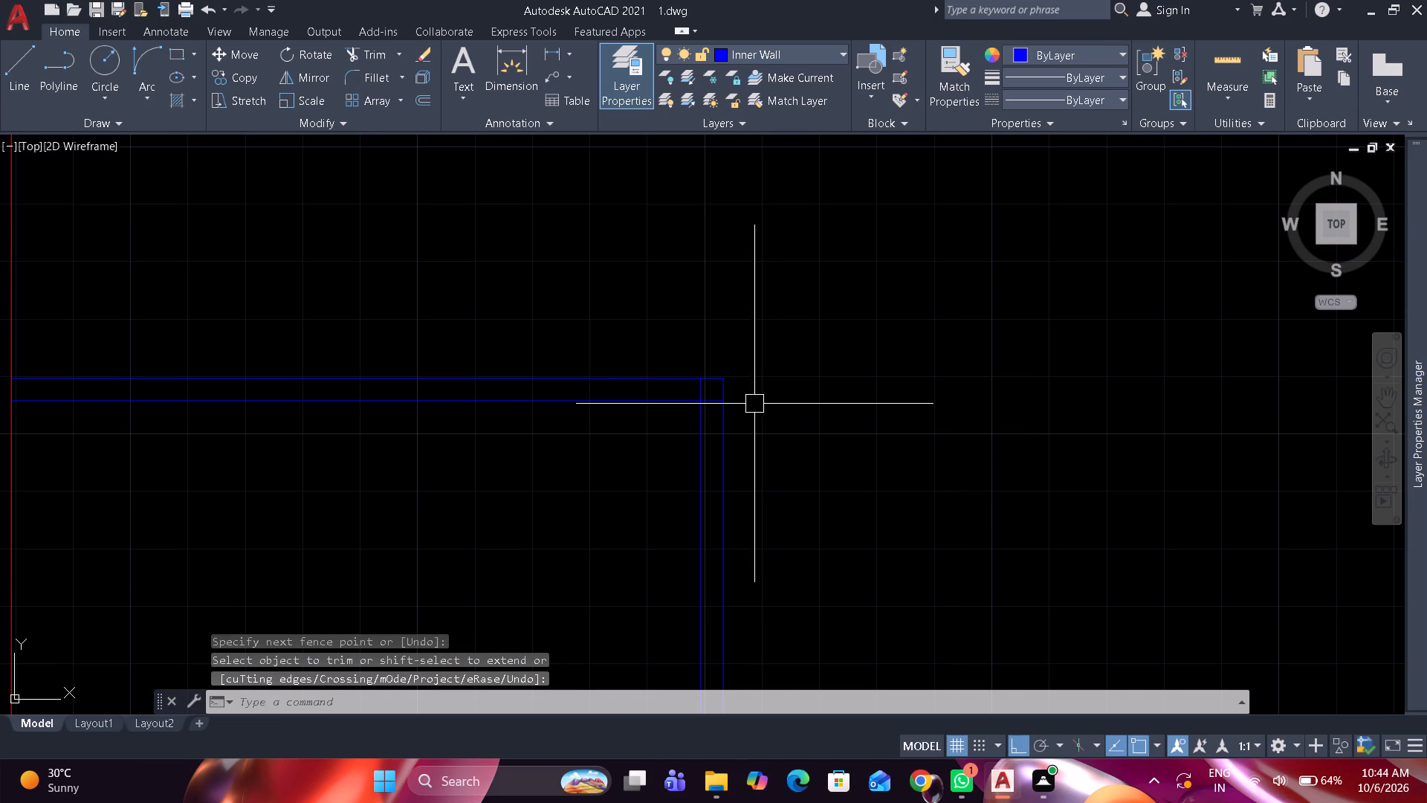
scroll(705, 396, up, 2)
key(space)
click(698, 385)
drag(713, 413, 727, 403)
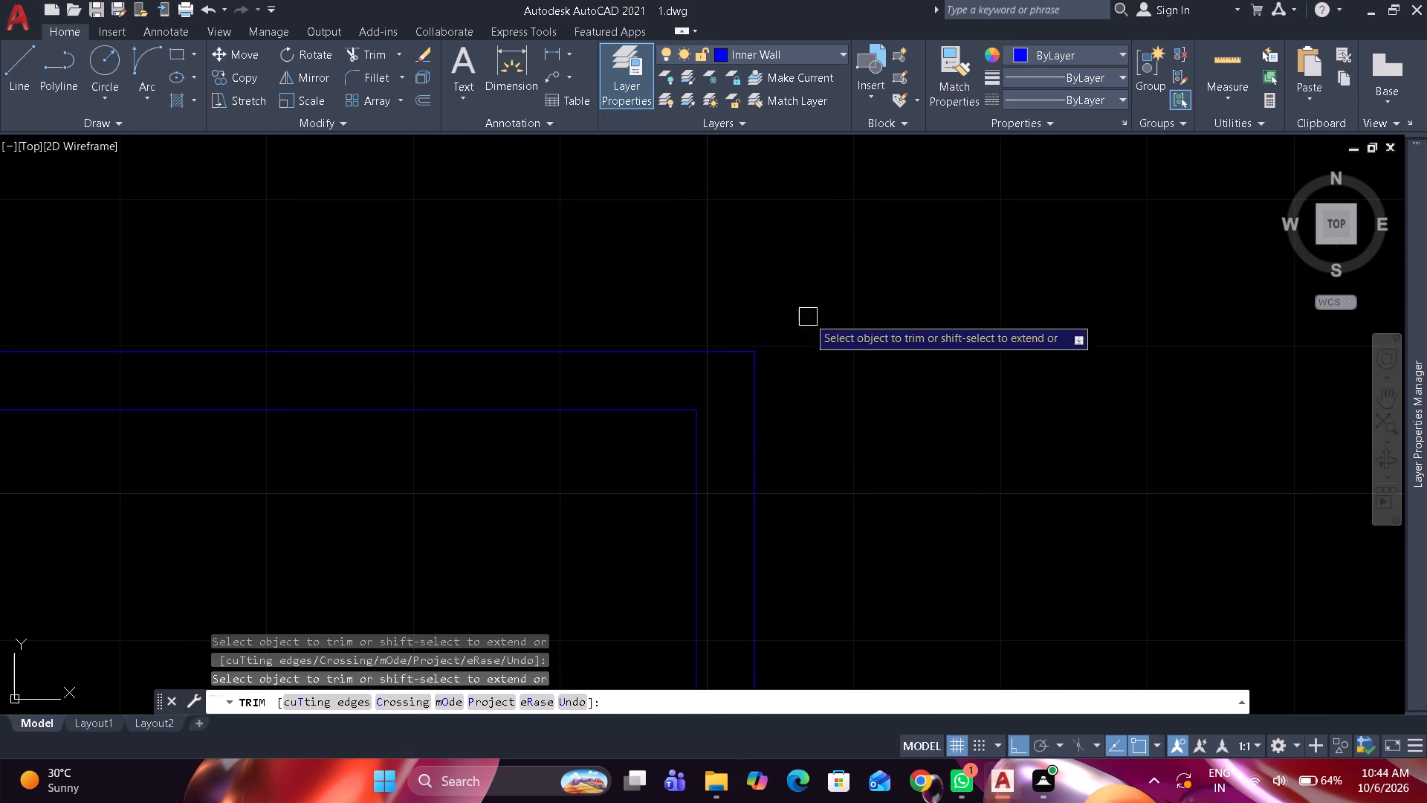
key(space)
scroll(841, 286, down, 4)
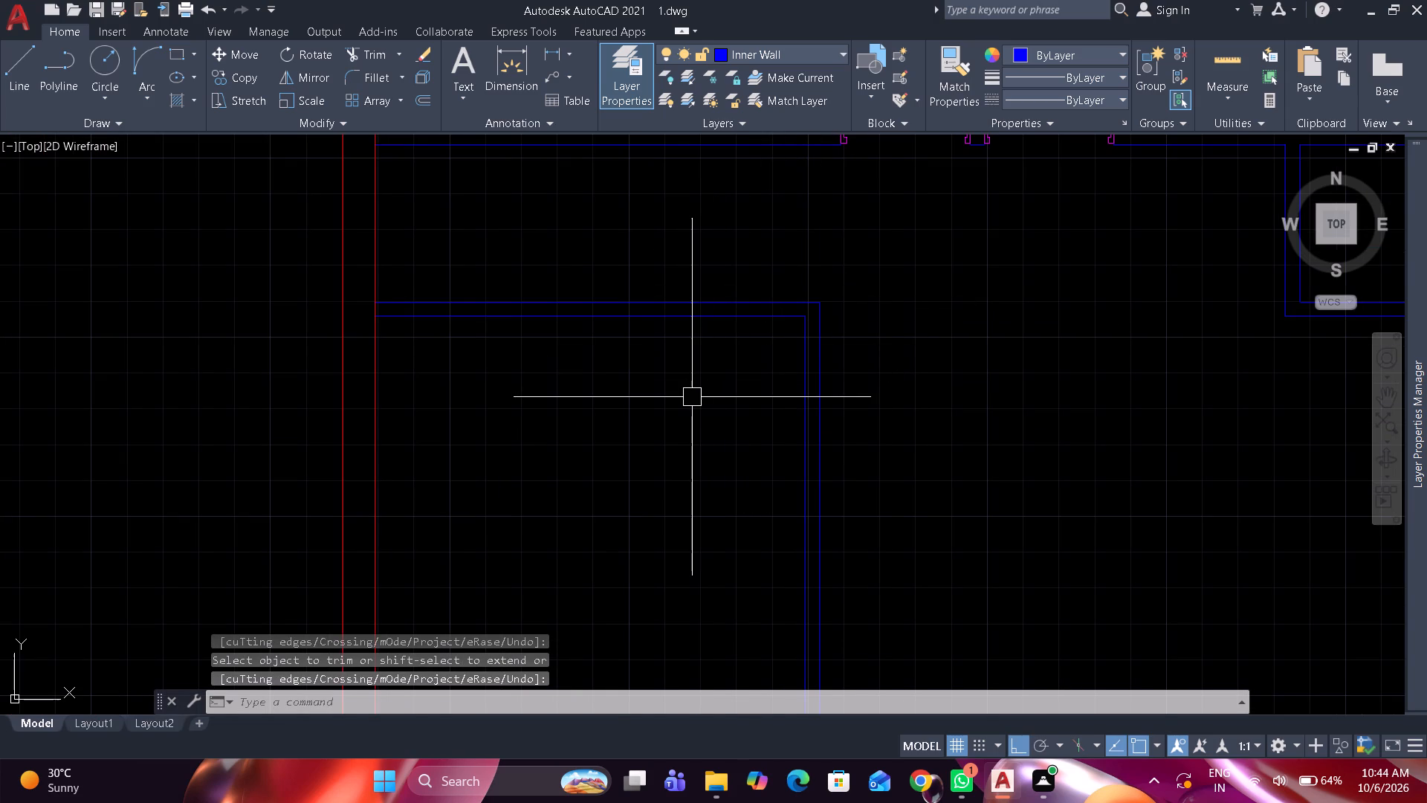
Offset the inner face of the left room's top partition 12' downward.
text(o 1)
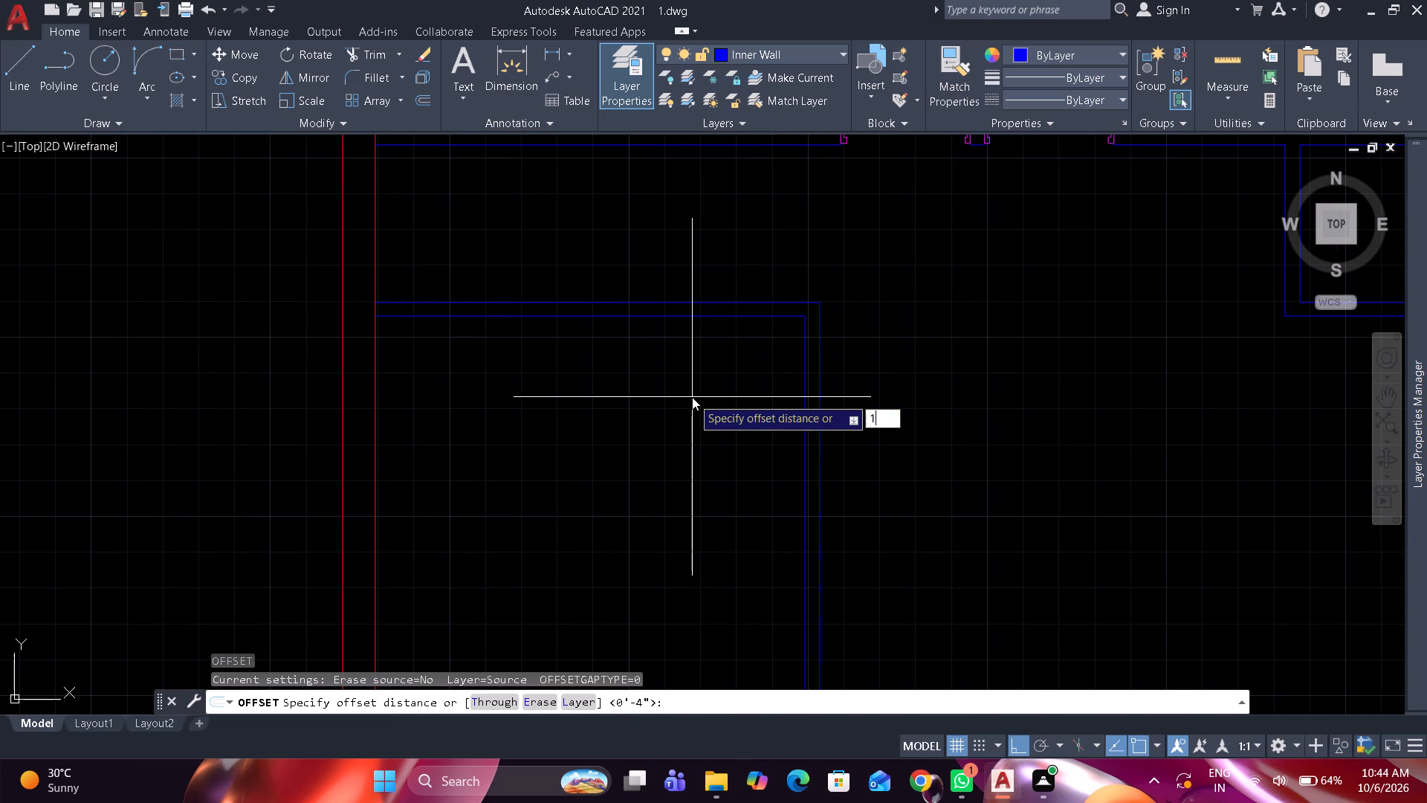
key(2)
key(apostrophe)
key(space)
click(699, 321)
click(690, 437)
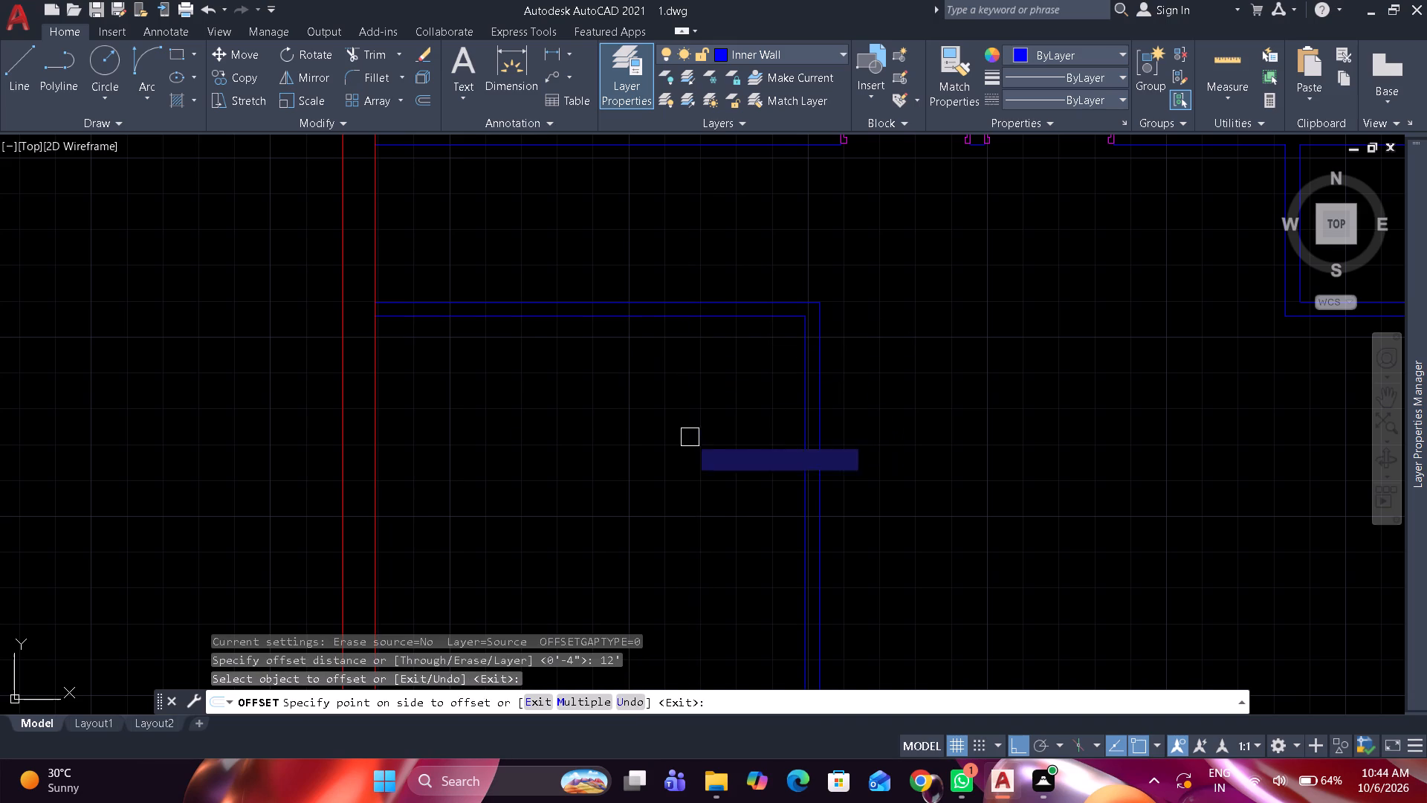
middle_drag(708, 454, 720, 262)
key(space)
Offset the left room's new bottom line 4" downward to form the partition's second face.
key(space)
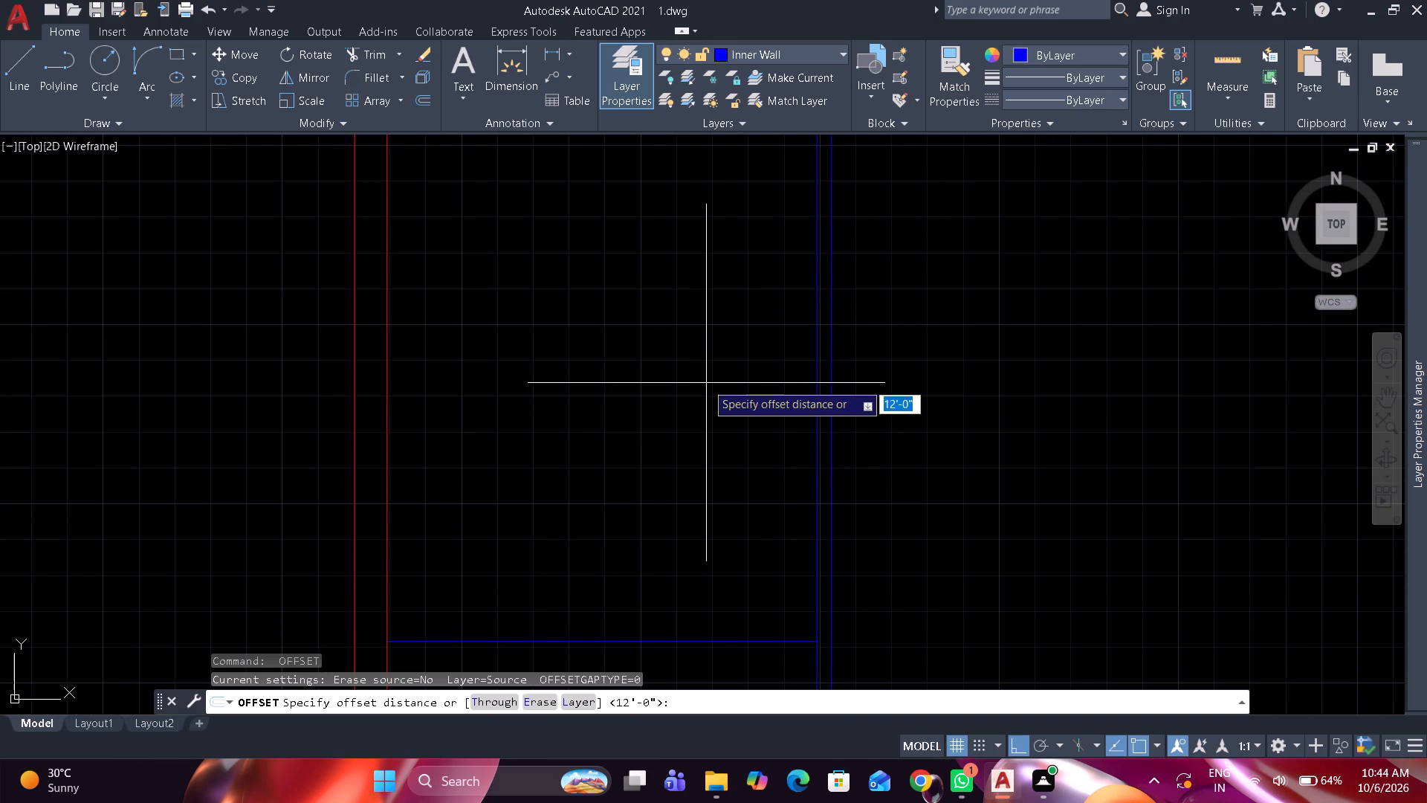
key(4)
key(shift+quotedbl)
key(space)
middle_drag(707, 384, 735, 195)
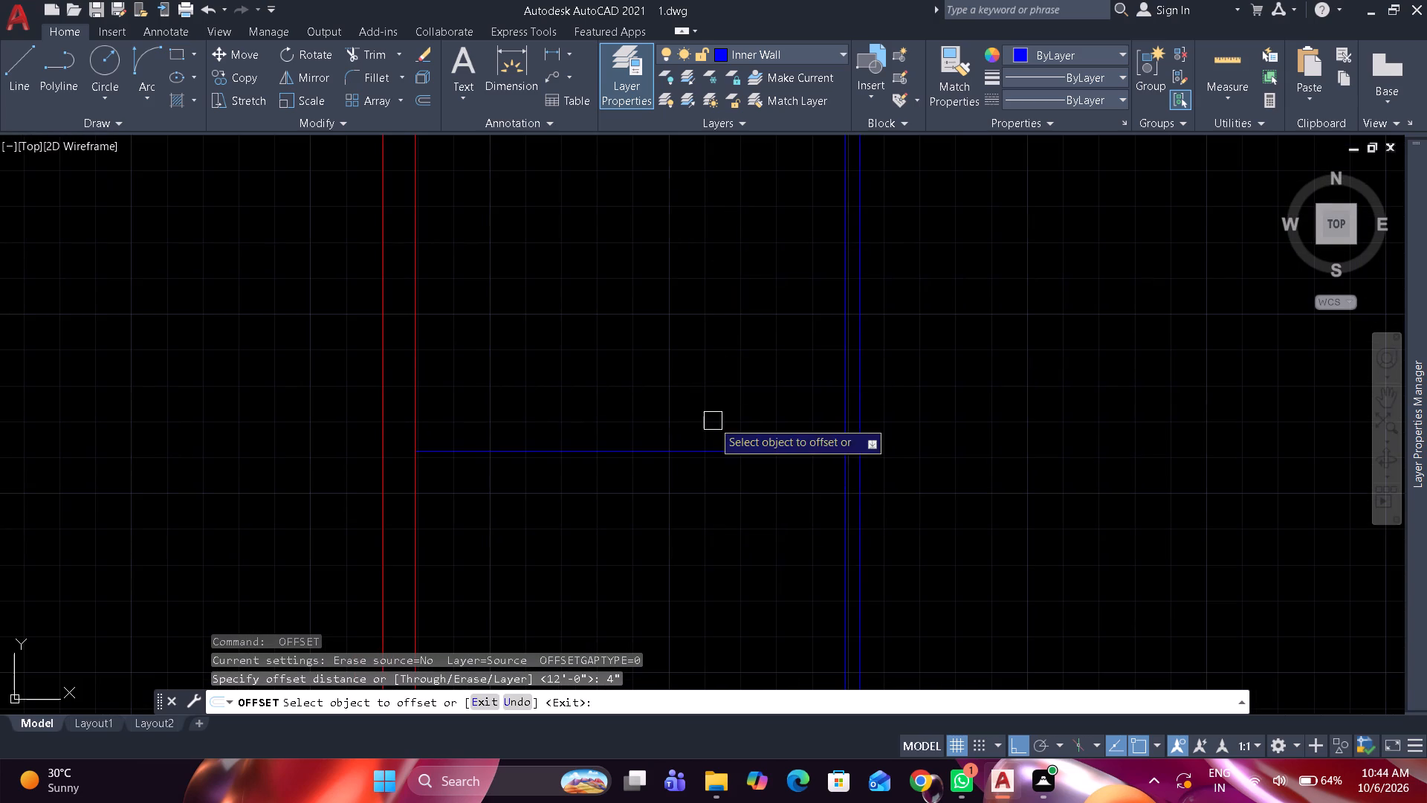
drag(711, 457, 708, 474)
click(701, 554)
key(space)
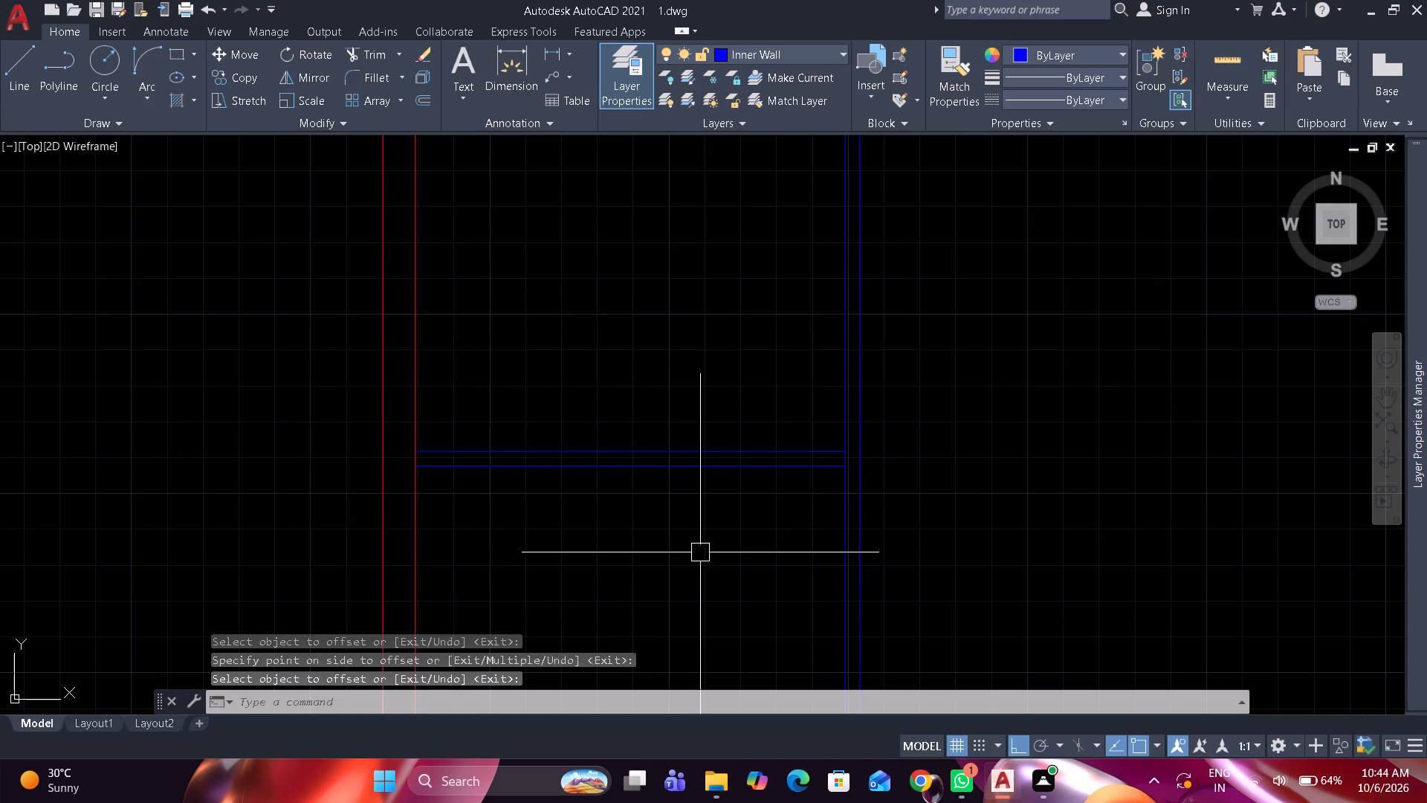
Fillet the outer and inner wall lines into square corners where the left room's bottom and vertical partitions meet.
text(f)
key(space)
click(797, 468)
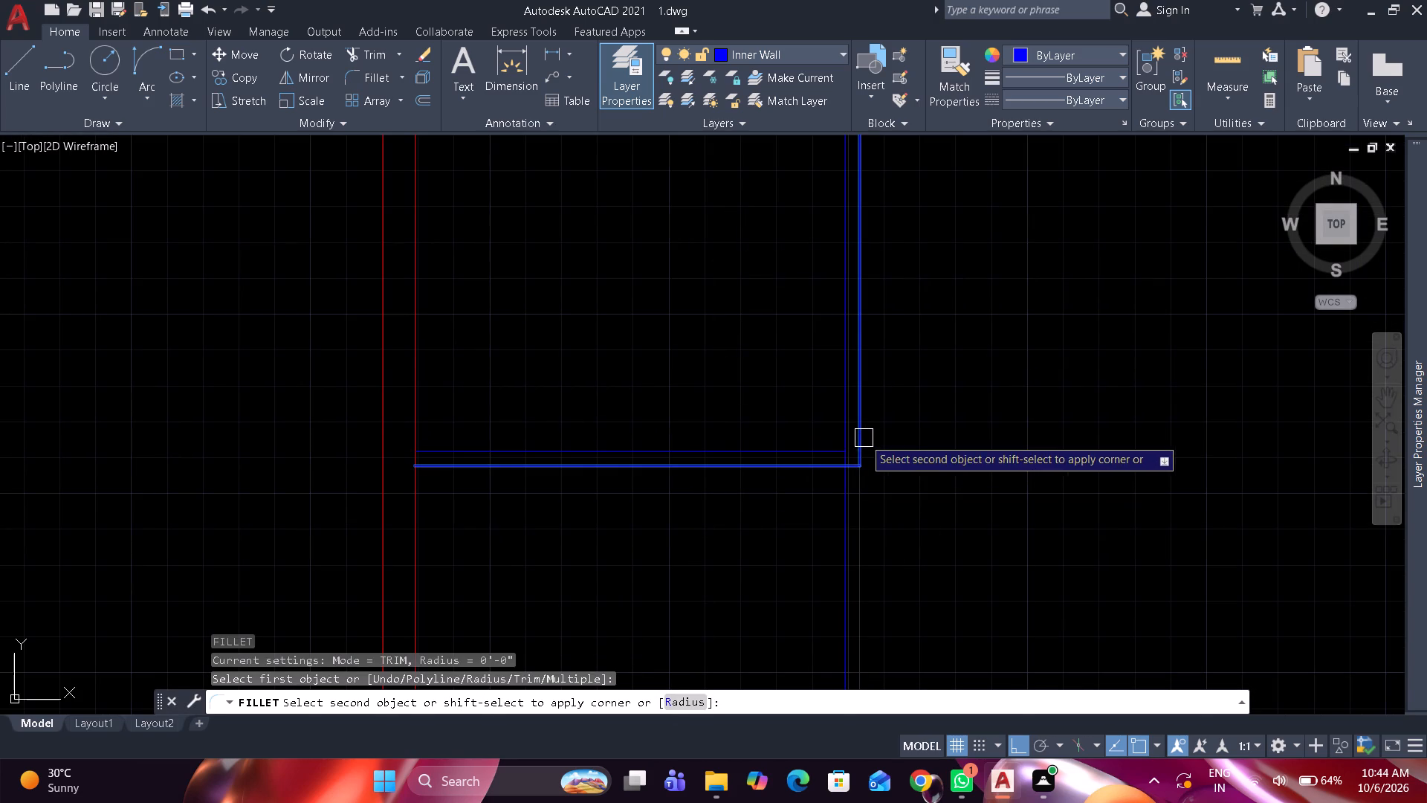
click(864, 438)
scroll(868, 431, up, 2)
key(space)
click(746, 486)
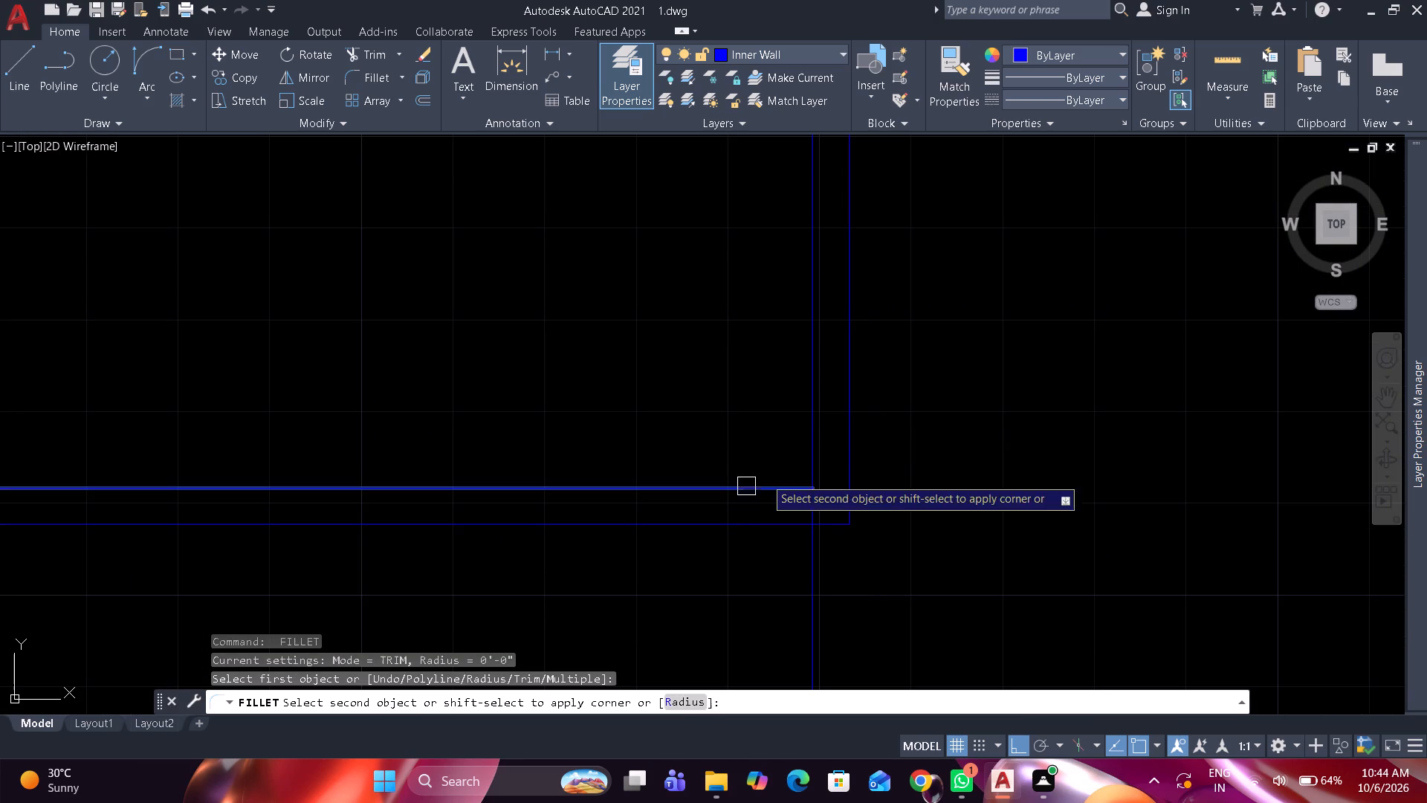
click(817, 430)
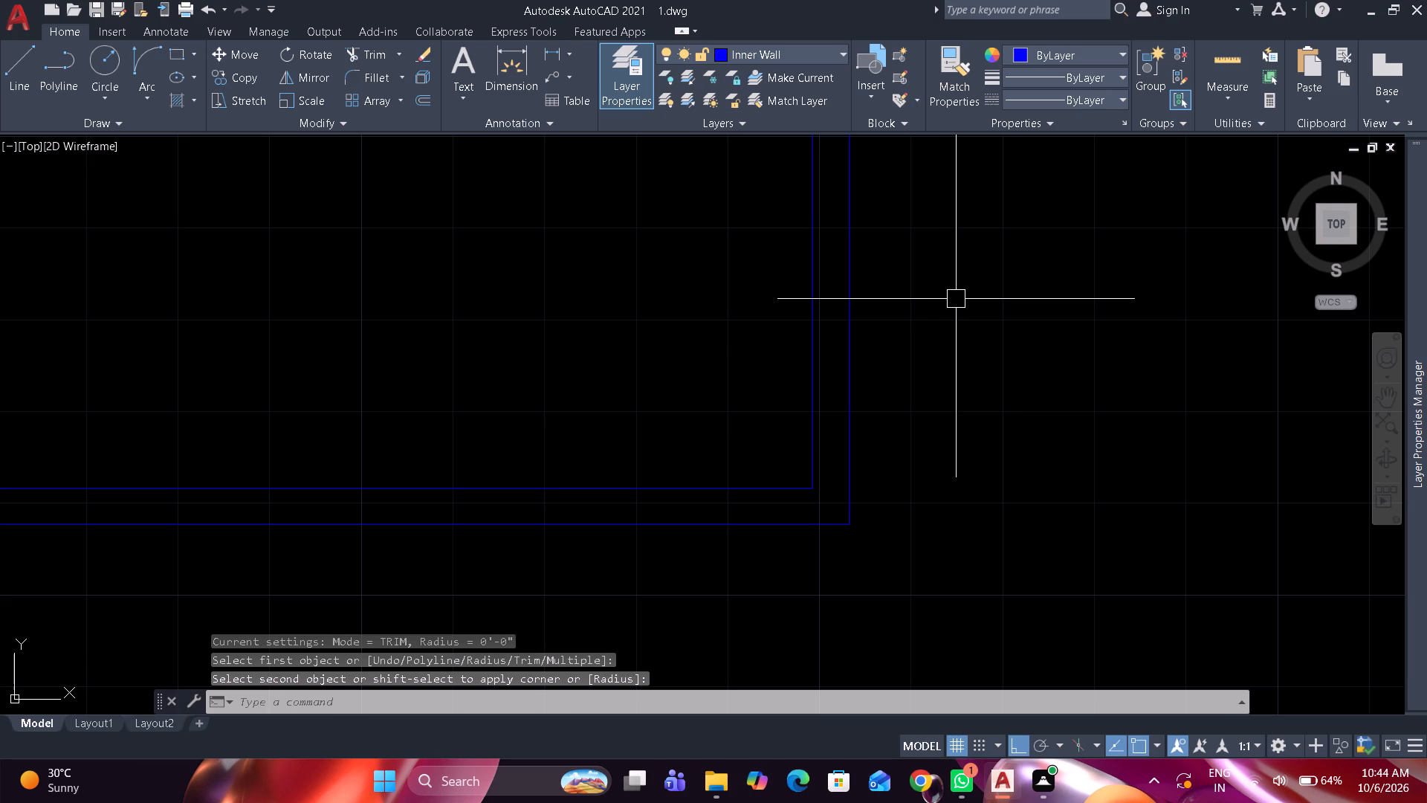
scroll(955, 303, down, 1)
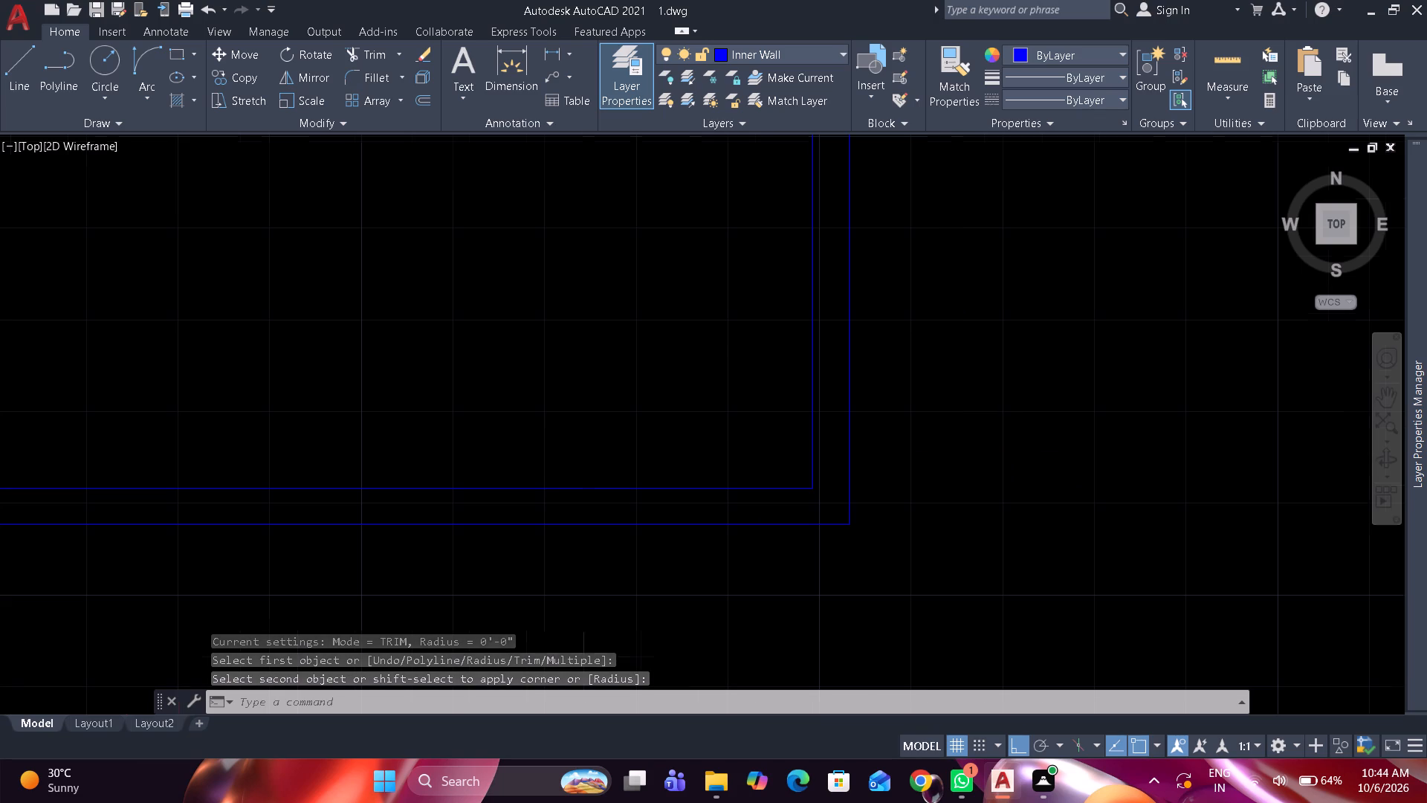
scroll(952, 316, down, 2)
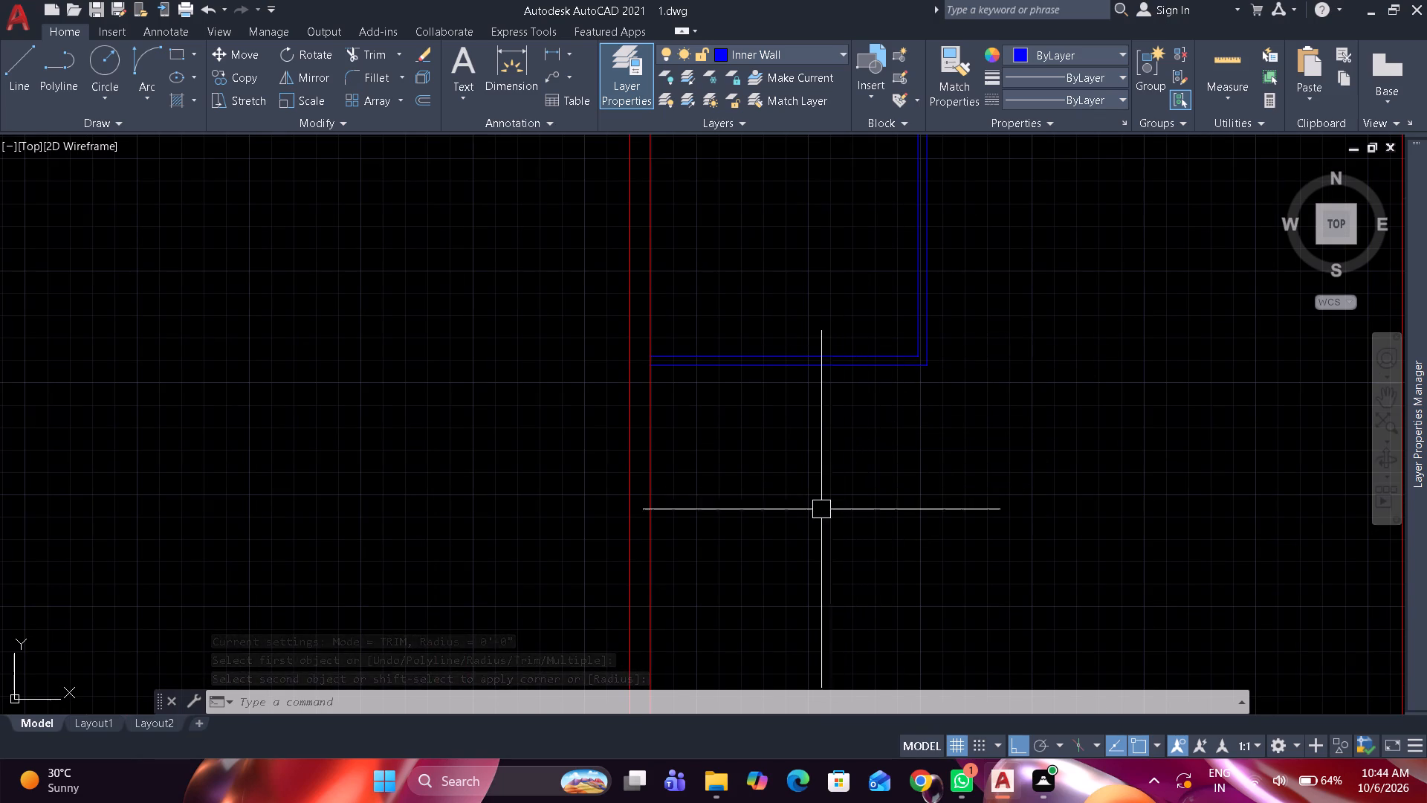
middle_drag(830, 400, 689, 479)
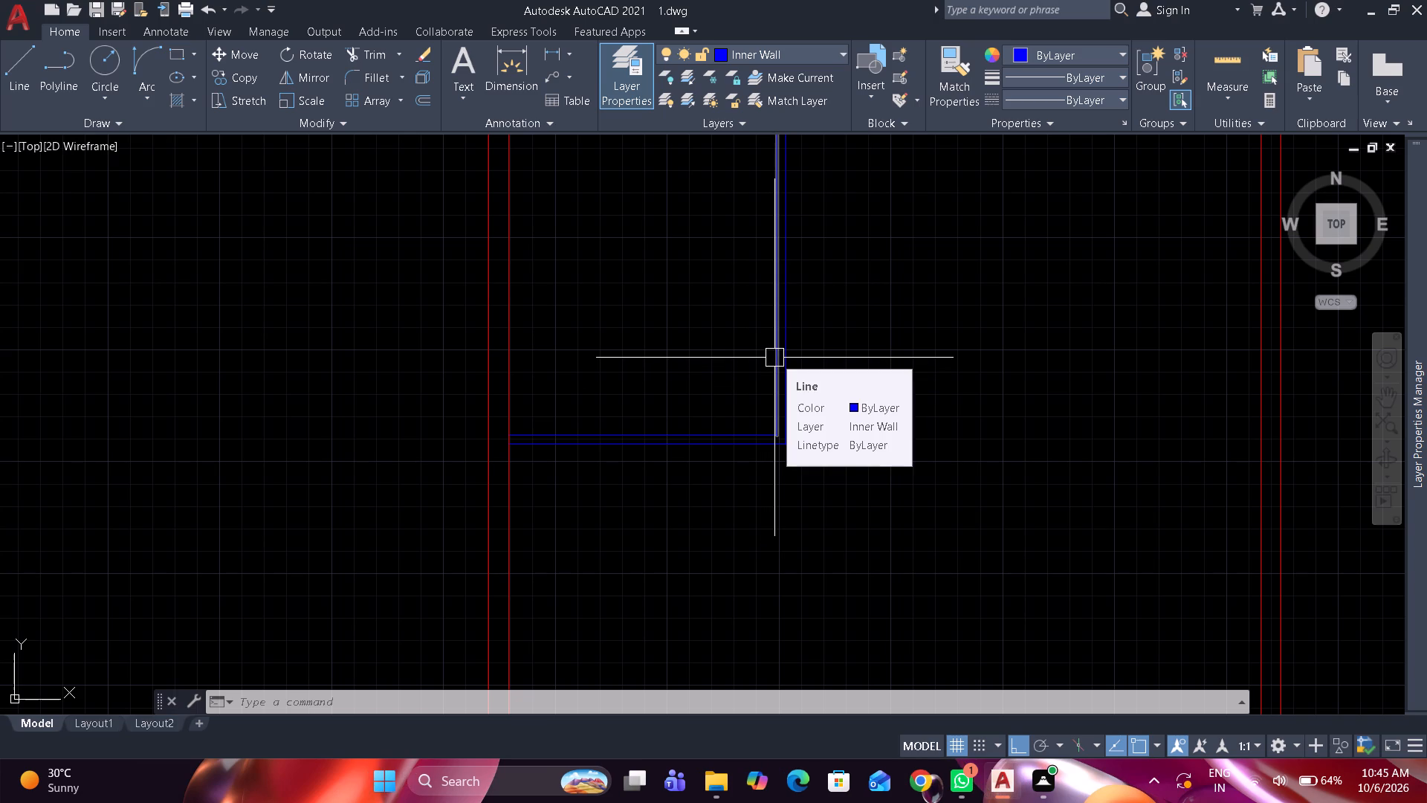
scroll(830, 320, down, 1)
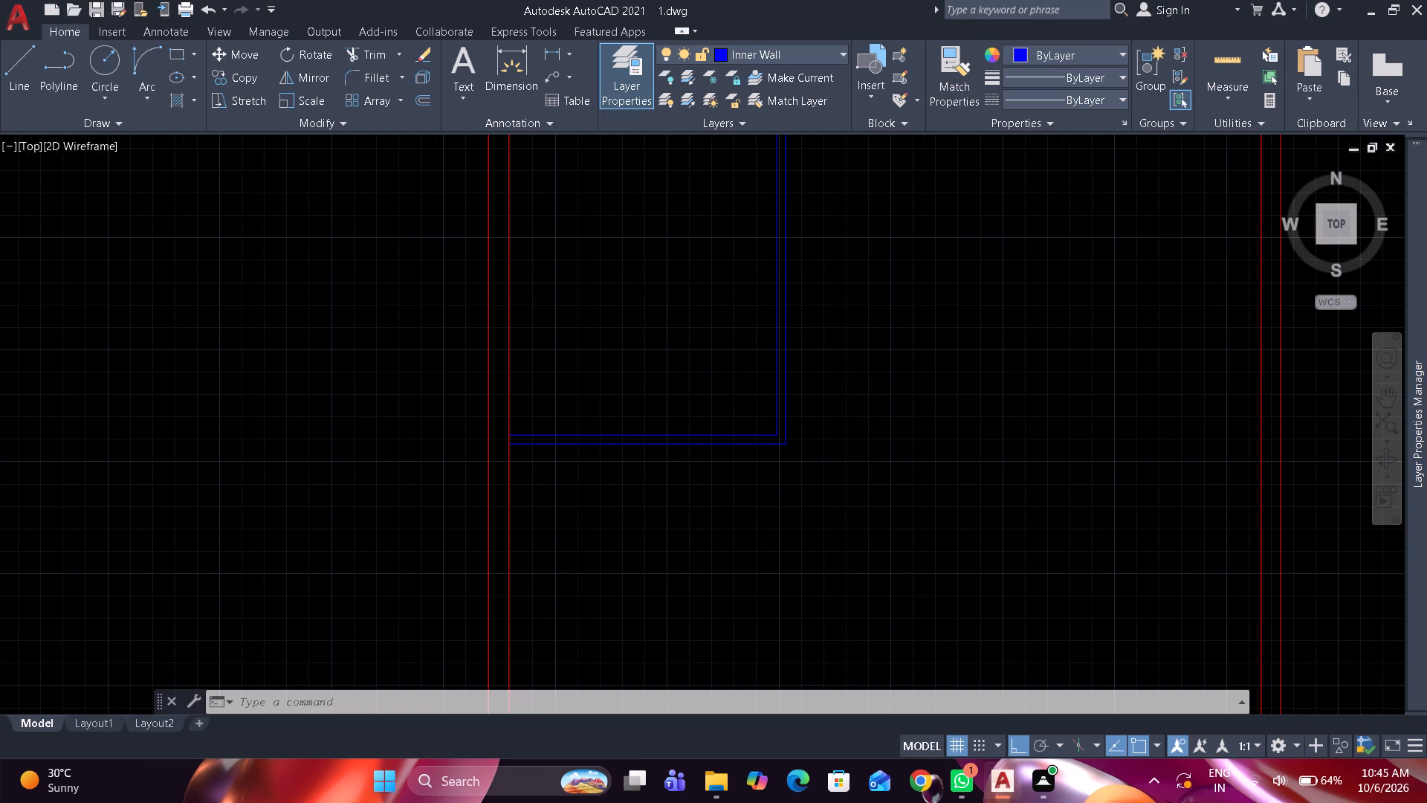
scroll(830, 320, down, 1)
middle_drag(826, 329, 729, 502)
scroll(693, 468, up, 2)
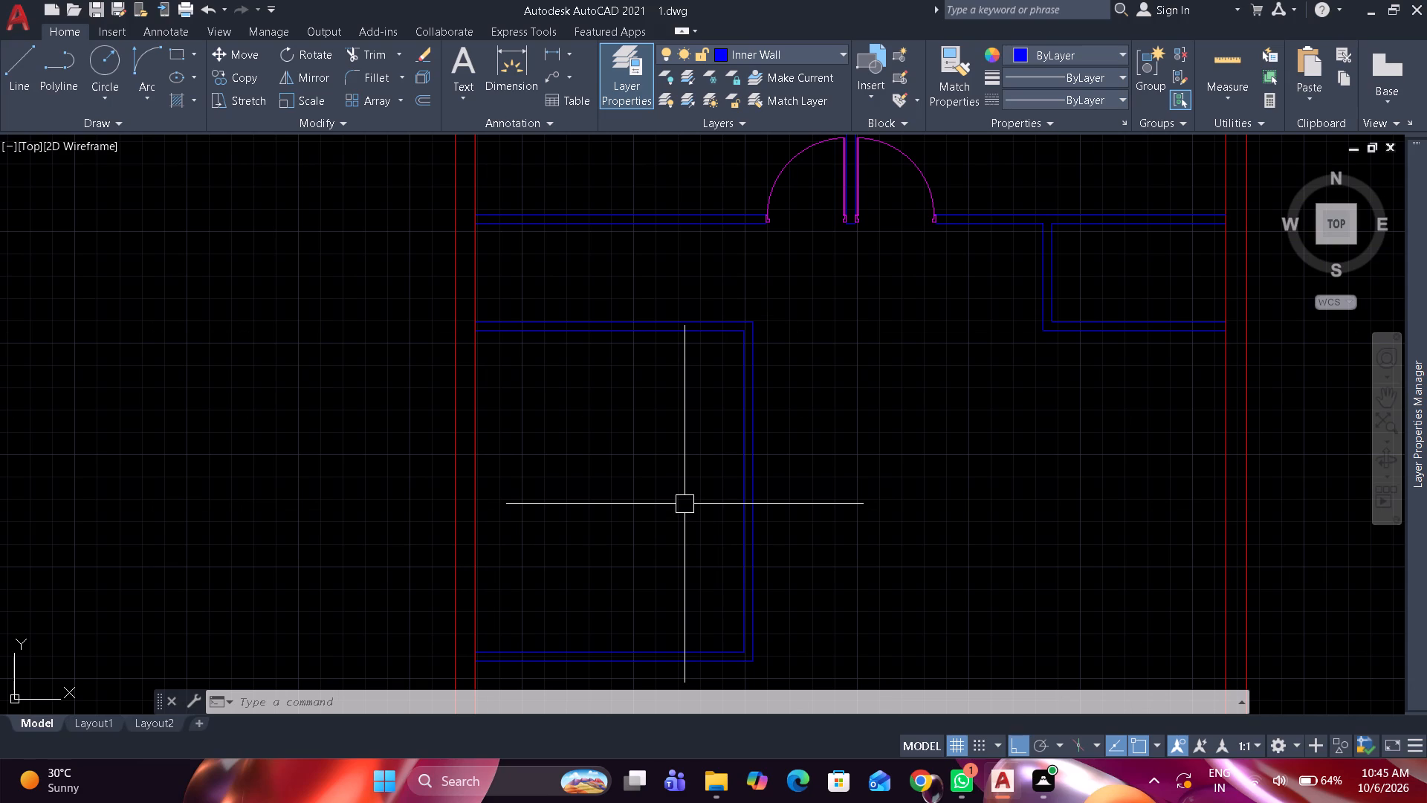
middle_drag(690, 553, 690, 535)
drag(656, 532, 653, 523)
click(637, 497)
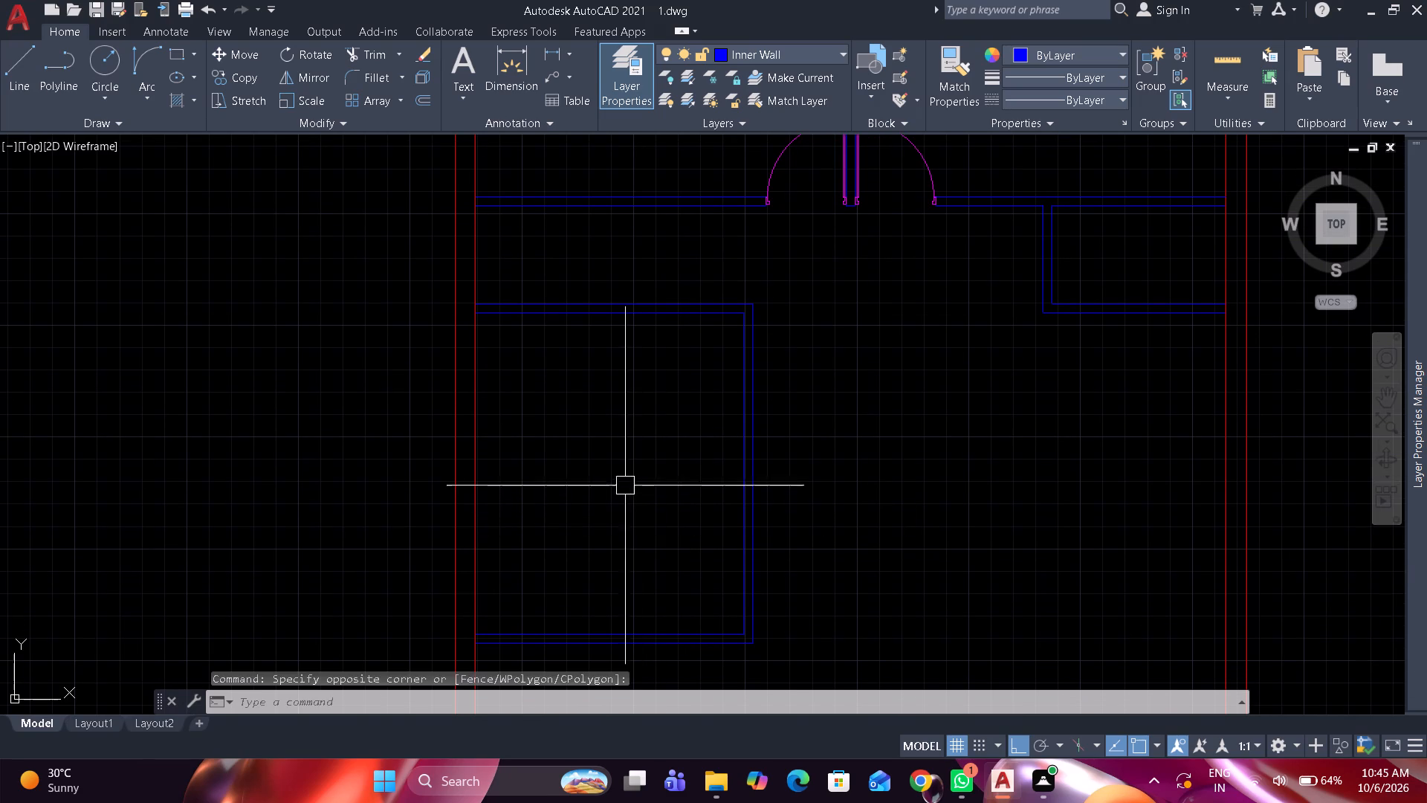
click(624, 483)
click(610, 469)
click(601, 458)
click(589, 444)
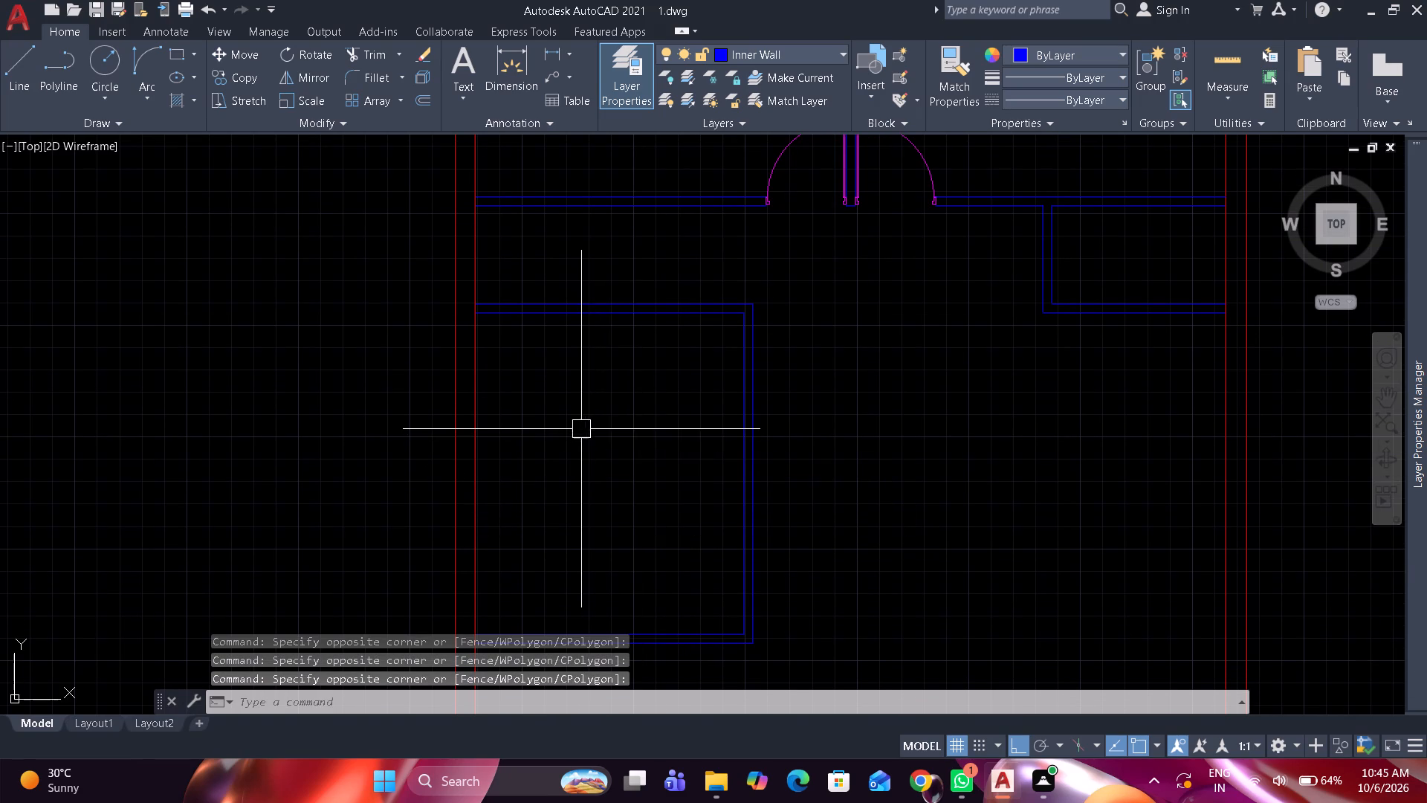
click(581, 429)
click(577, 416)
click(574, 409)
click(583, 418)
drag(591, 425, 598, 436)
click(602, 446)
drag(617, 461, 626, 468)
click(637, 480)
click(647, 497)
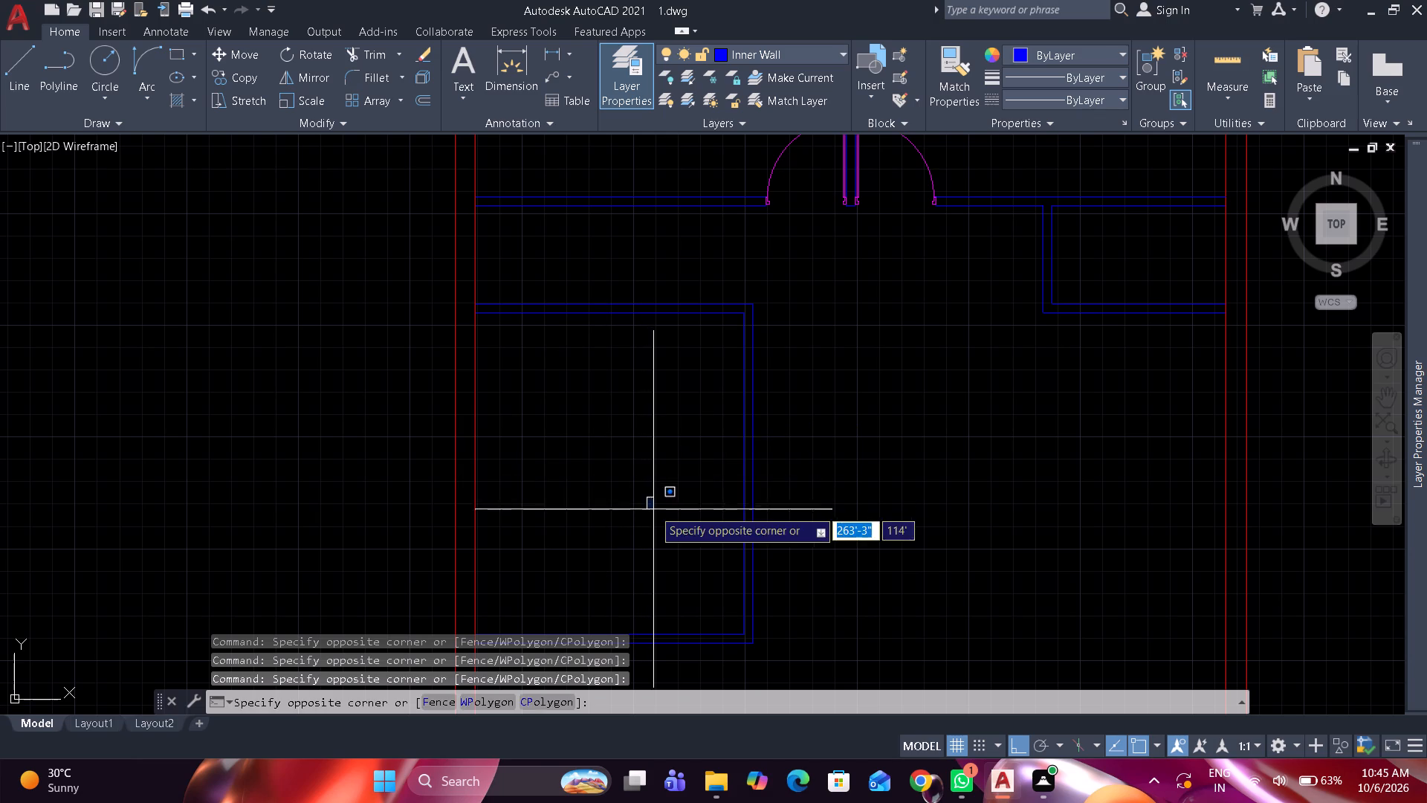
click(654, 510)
Offset the left outer wall's inner face 12' to the right below the room and put the new line on the Inner Wall layer.
middle_drag(690, 315, 705, 277)
middle_drag(707, 448, 718, 363)
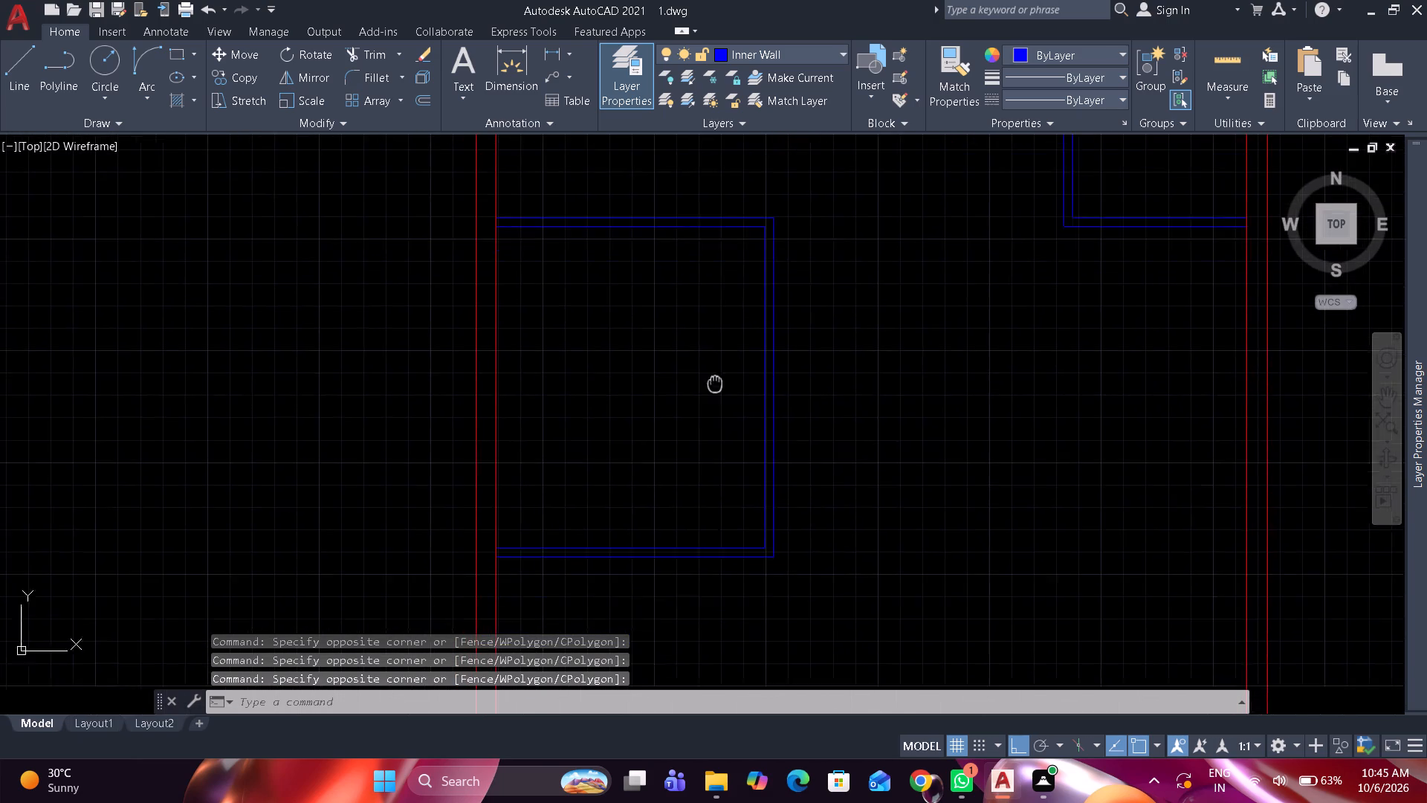
middle_drag(718, 363, 719, 349)
middle_drag(711, 428, 726, 310)
middle_drag(715, 379, 728, 294)
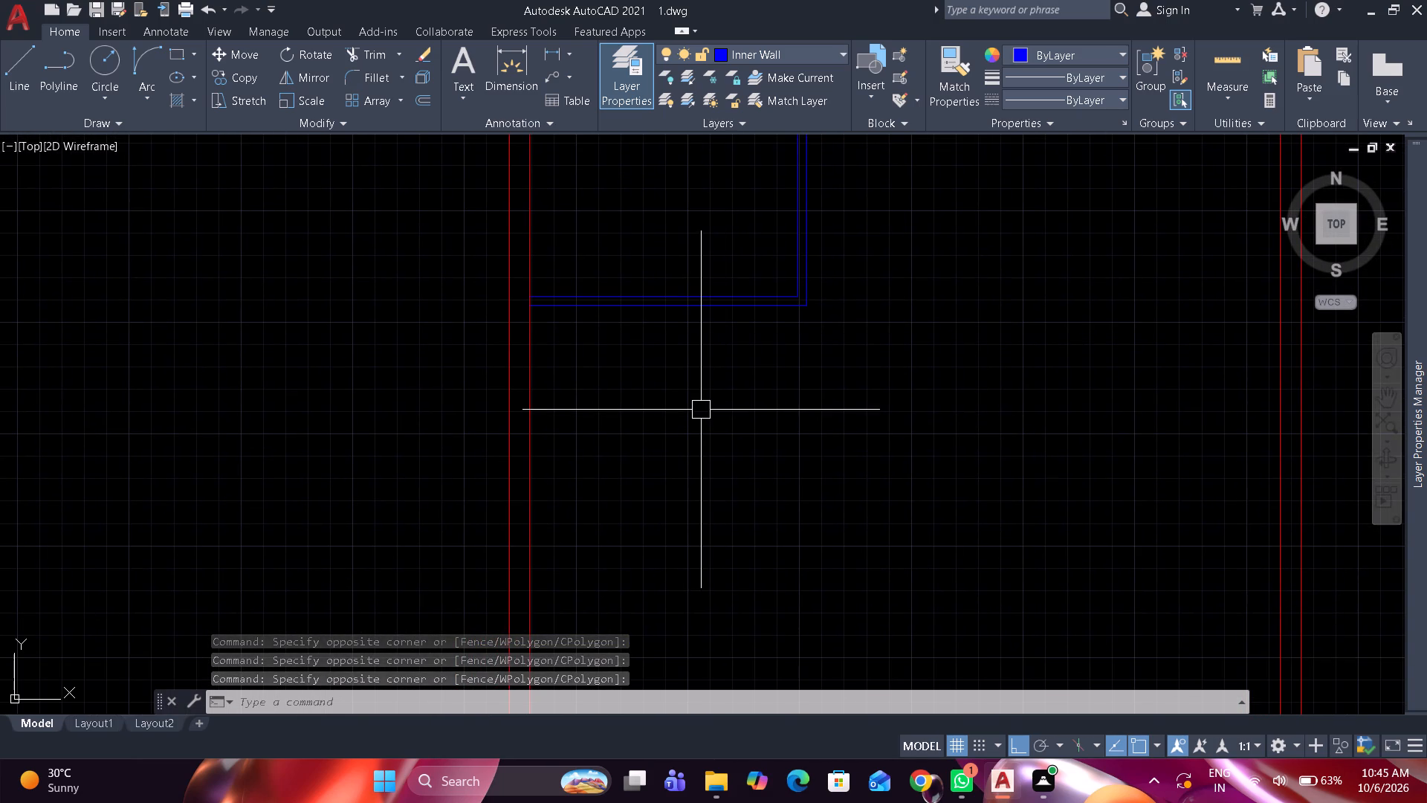
text(o)
key(space)
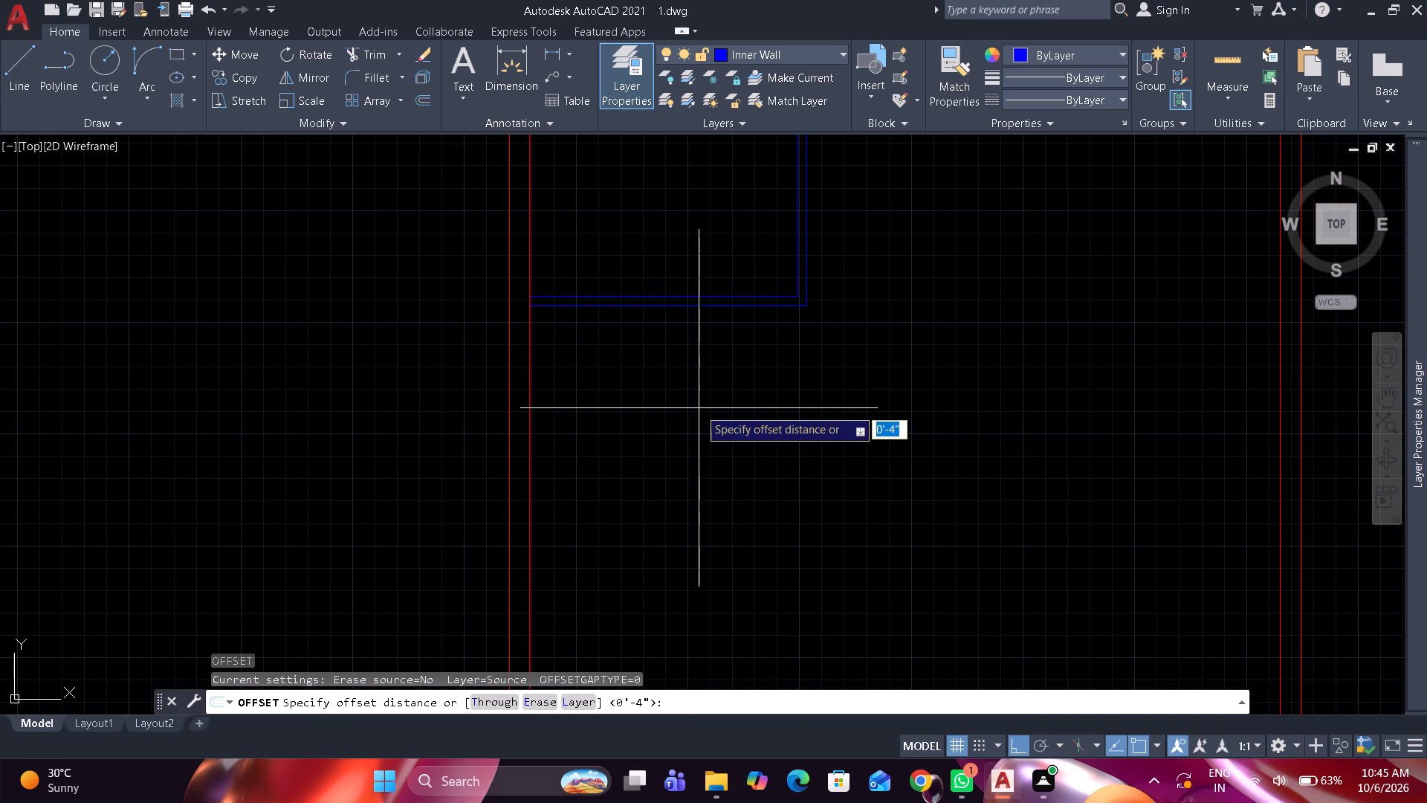
text(12)
key(apostrophe)
key(space)
drag(534, 420, 549, 420)
click(650, 420)
key(space)
drag(868, 417, 834, 417)
click(802, 422)
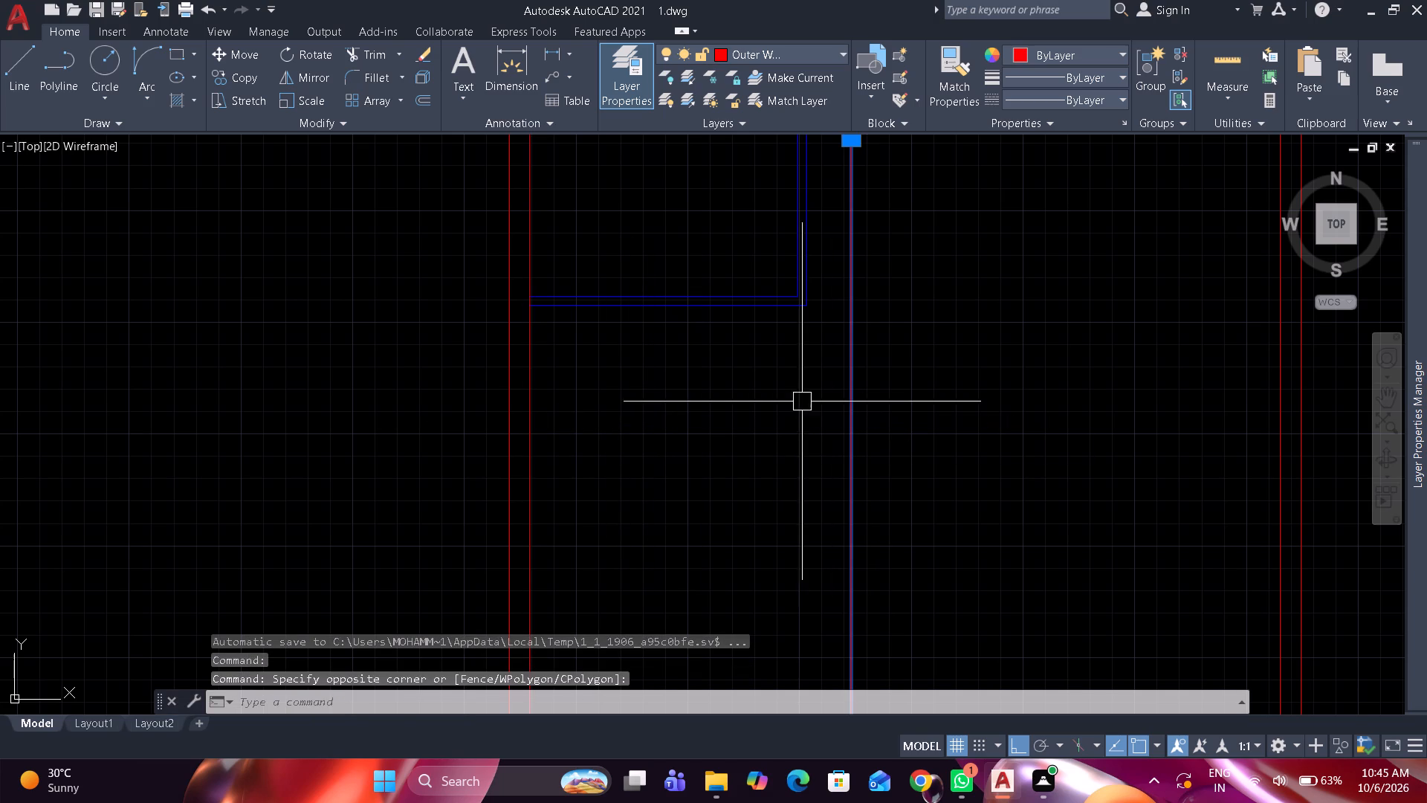
click(817, 58)
click(784, 118)
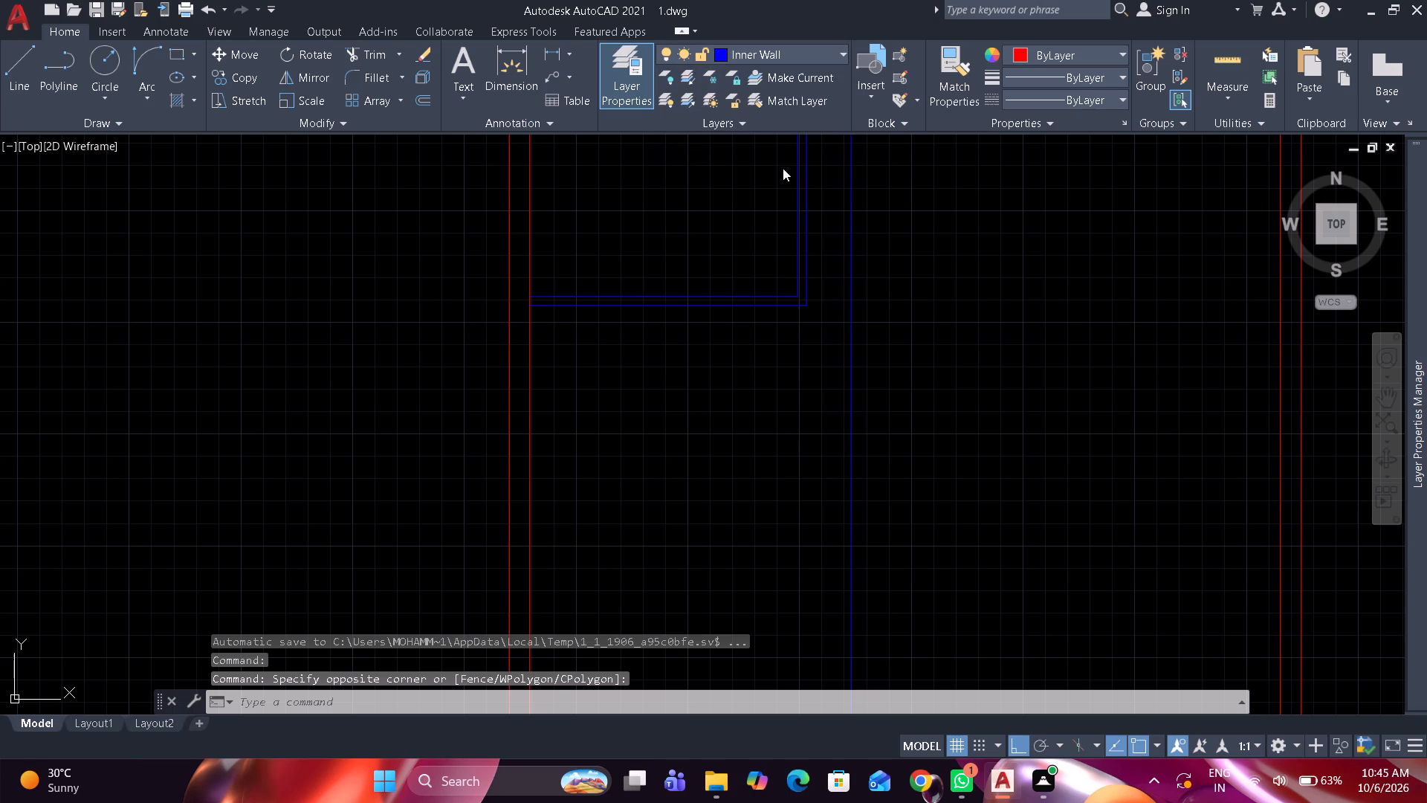
key(Escape)
Extend both faces of the left room's bottom partition to the new 12' vertical line.
scroll(783, 266, up, 2)
middle_drag(783, 274, 769, 350)
text(ex)
key(space)
click(758, 361)
drag(754, 536, 742, 500)
click(746, 419)
key(space)
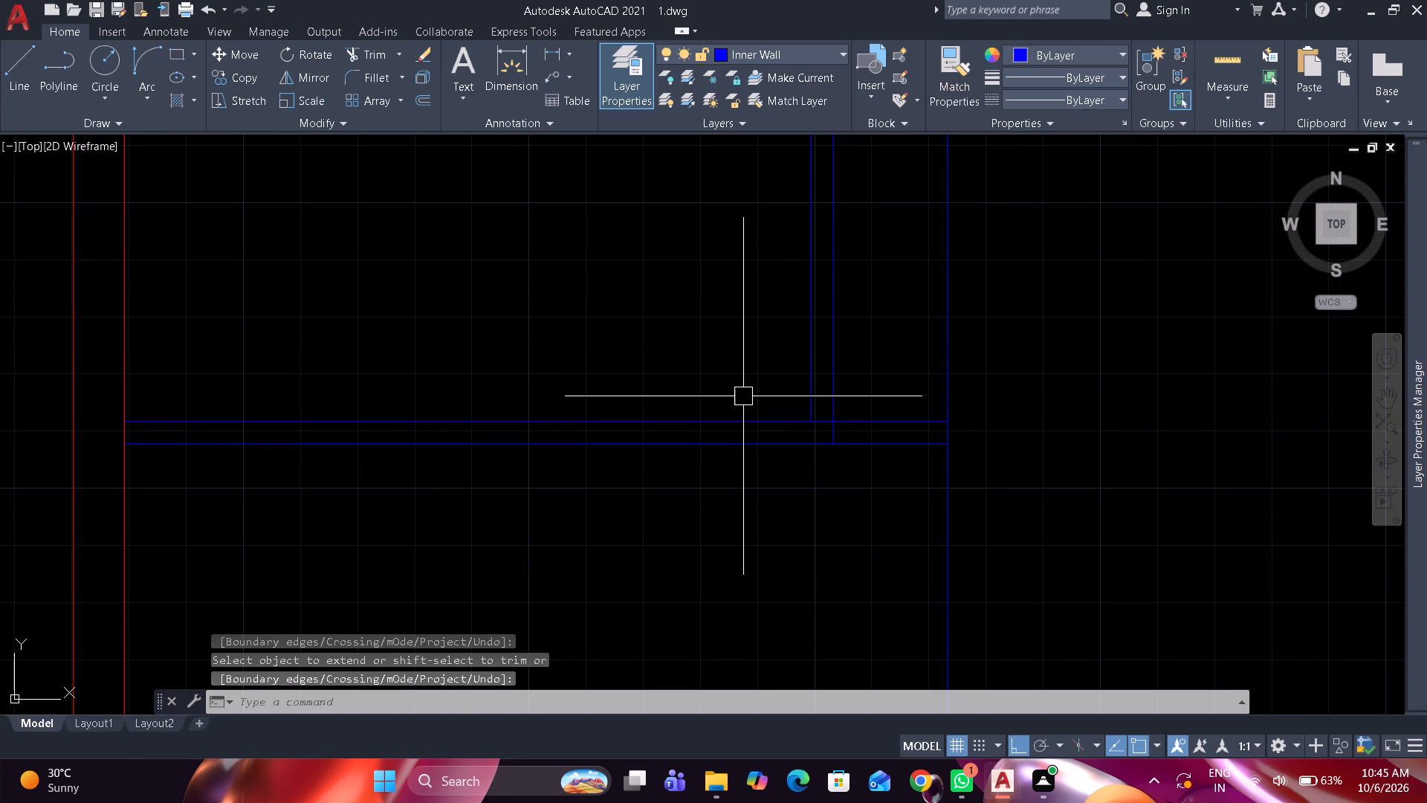
Trim the room's vertical line inside the bottom partition and the new vertical line above that partition's upper face.
text(tr)
key(space)
scroll(840, 433, up, 1)
click(835, 433)
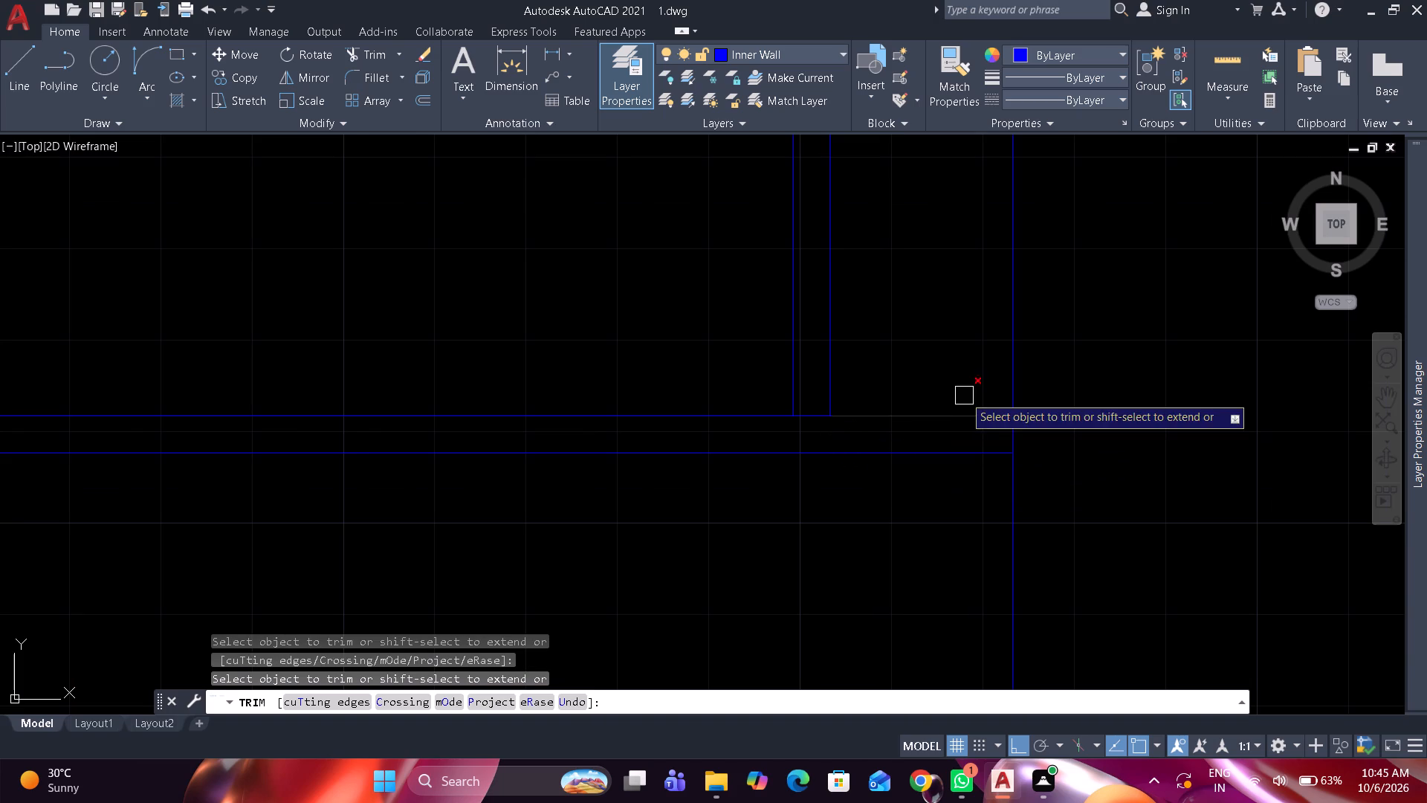
click(1009, 334)
scroll(960, 295, down, 2)
key(space)
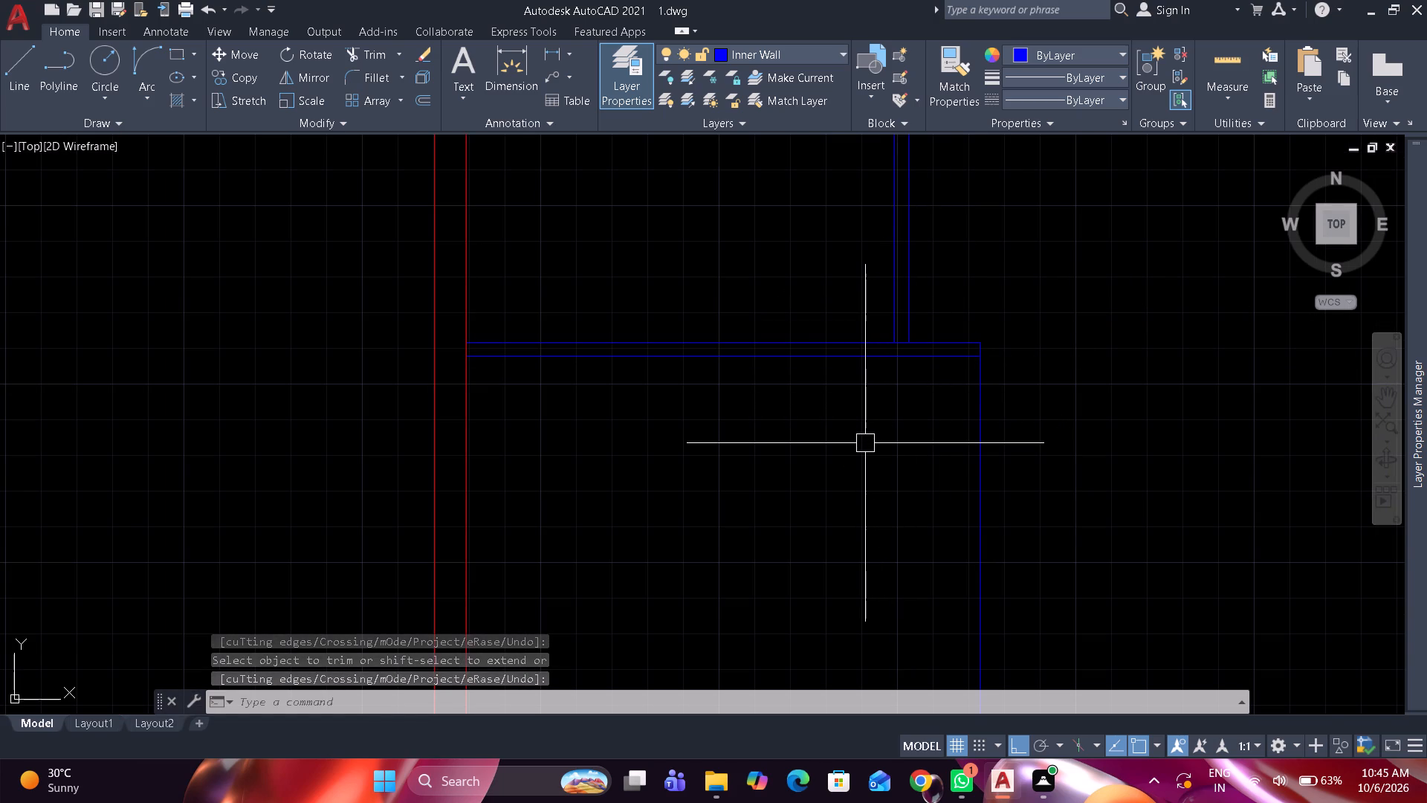
Offset the new 12' vertical line 4" to the right to form the lower room's vertical partition.
text(o 4")
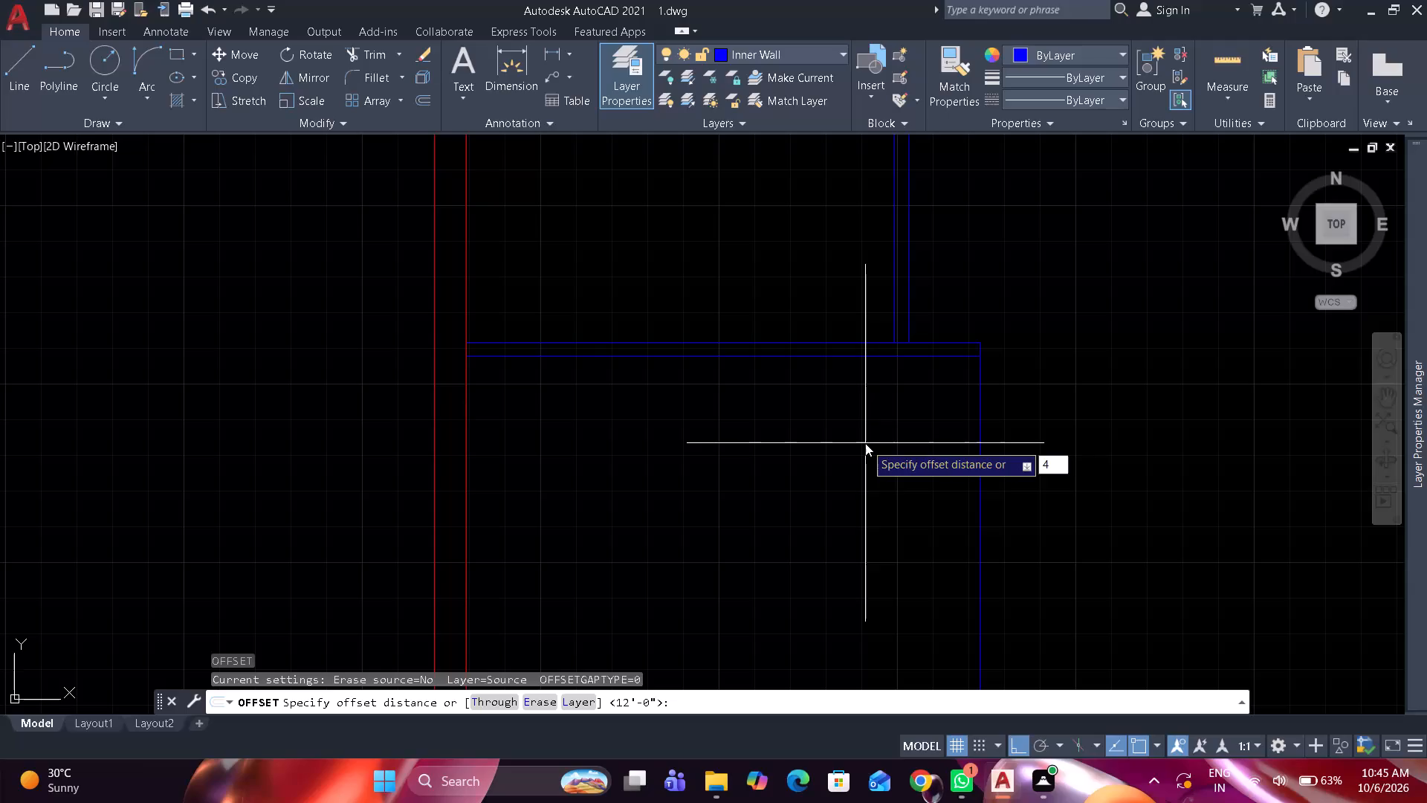
key(space)
drag(978, 418, 993, 416)
click(1055, 409)
key(space)
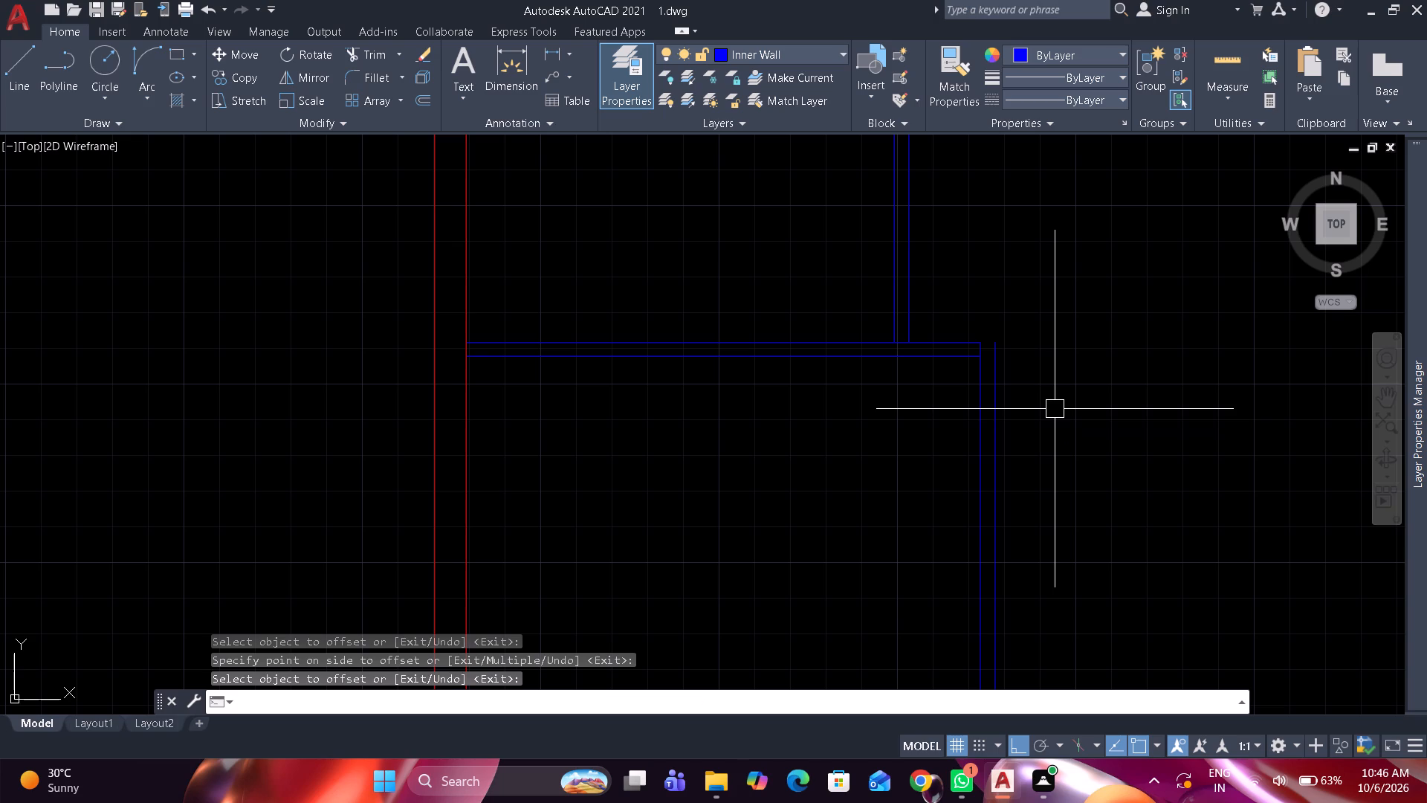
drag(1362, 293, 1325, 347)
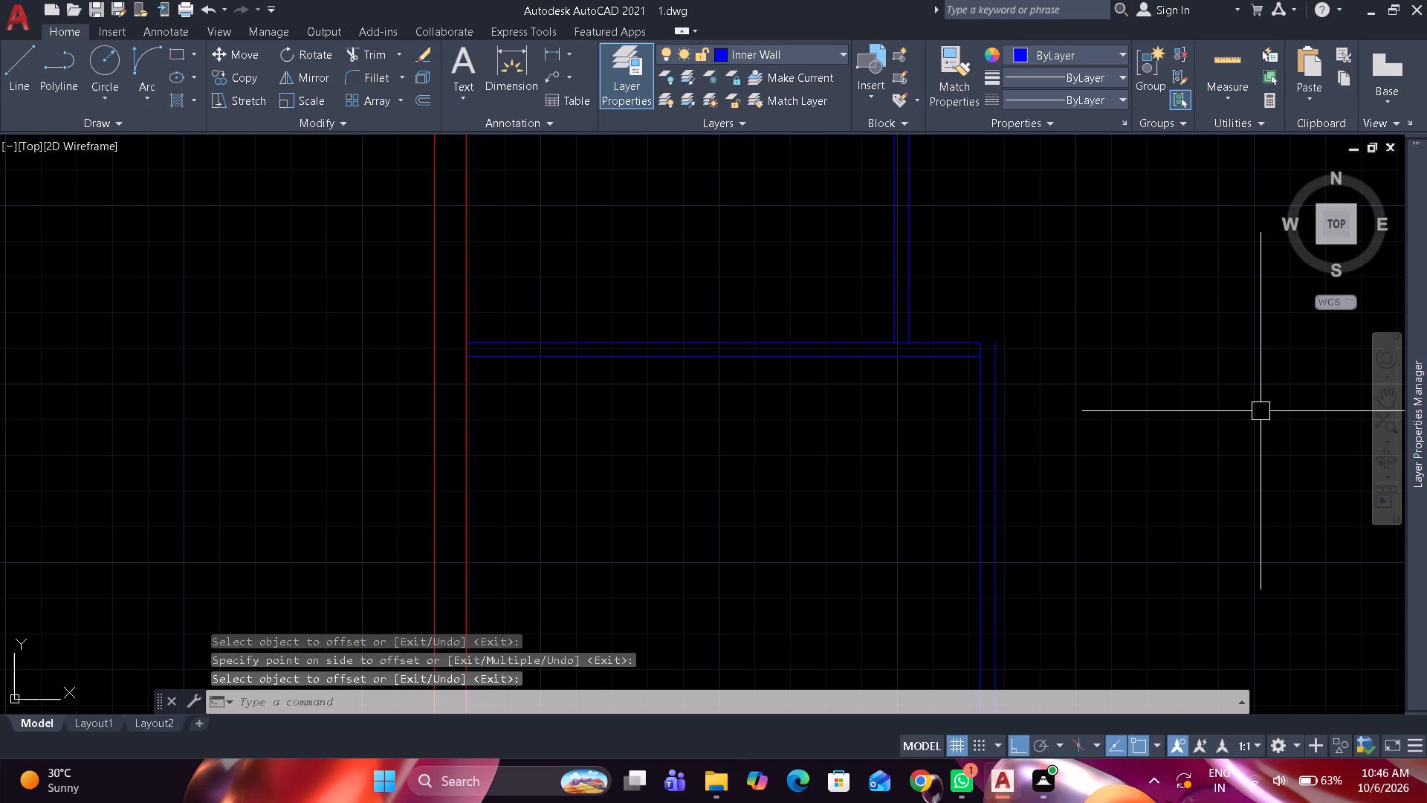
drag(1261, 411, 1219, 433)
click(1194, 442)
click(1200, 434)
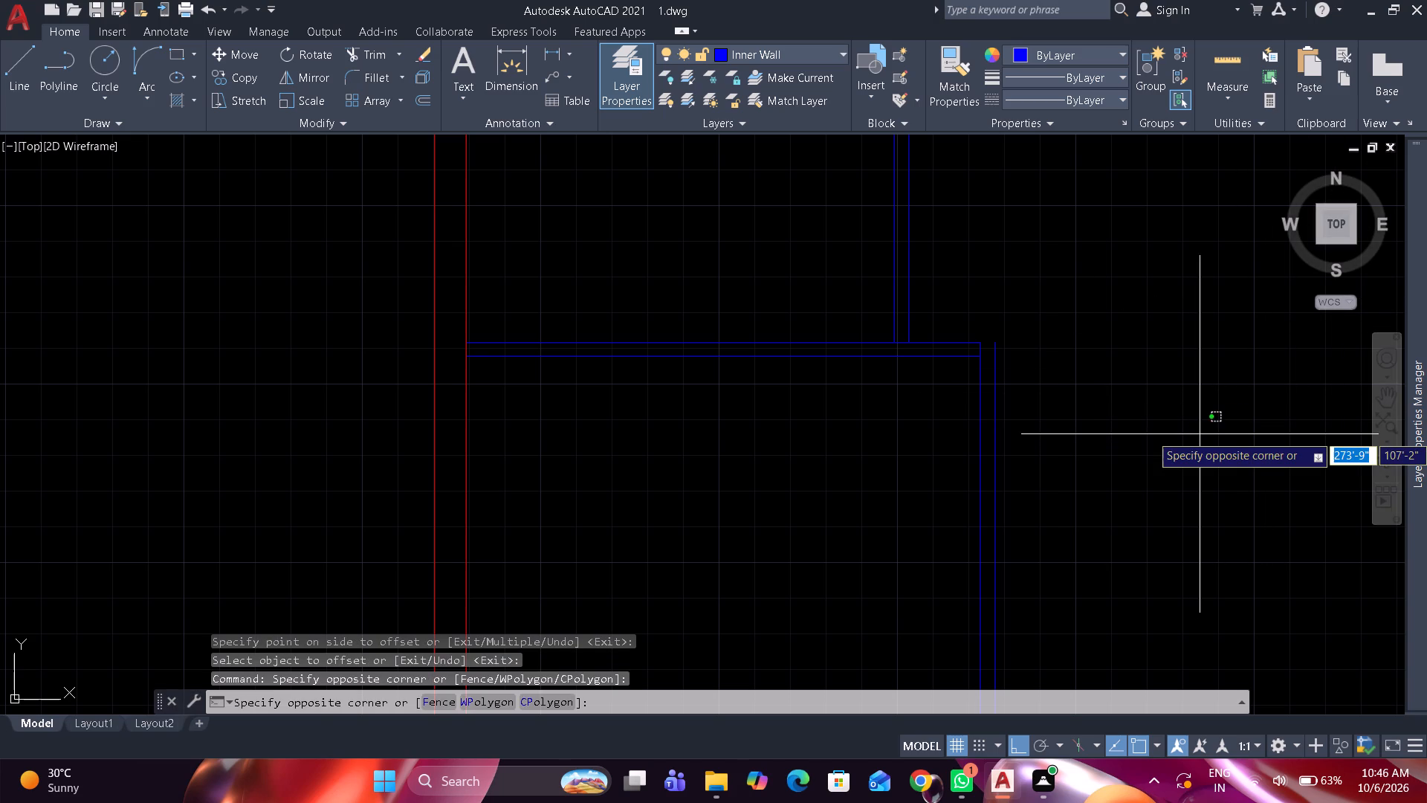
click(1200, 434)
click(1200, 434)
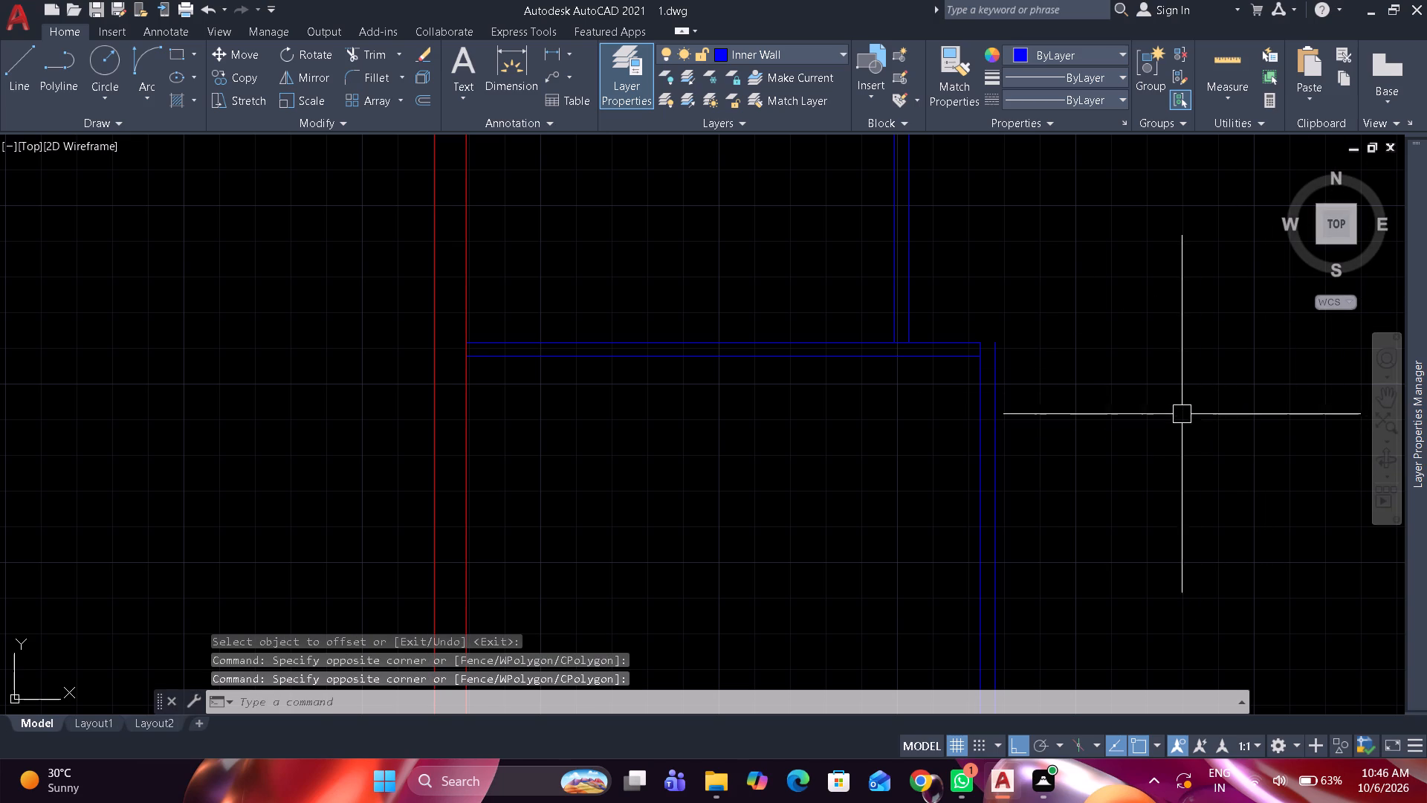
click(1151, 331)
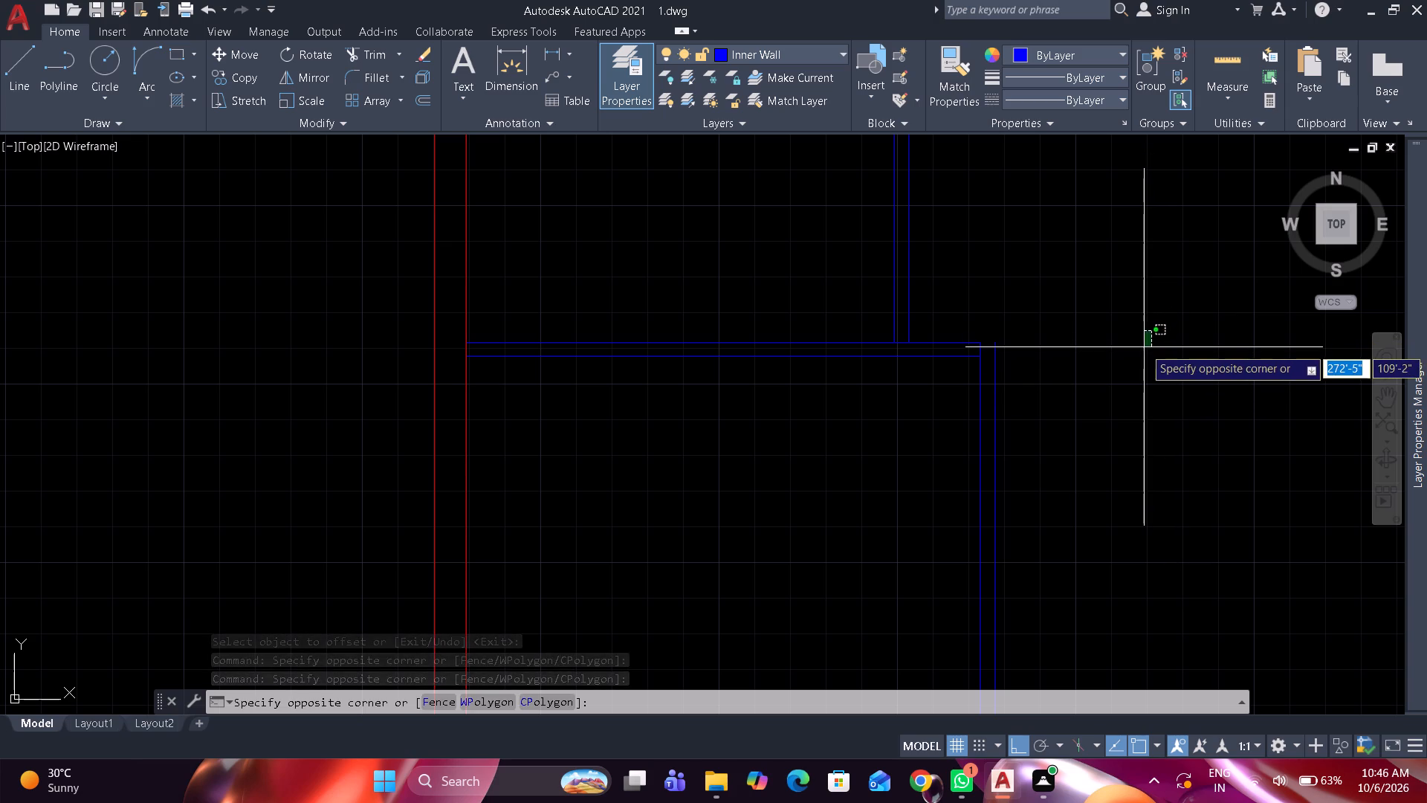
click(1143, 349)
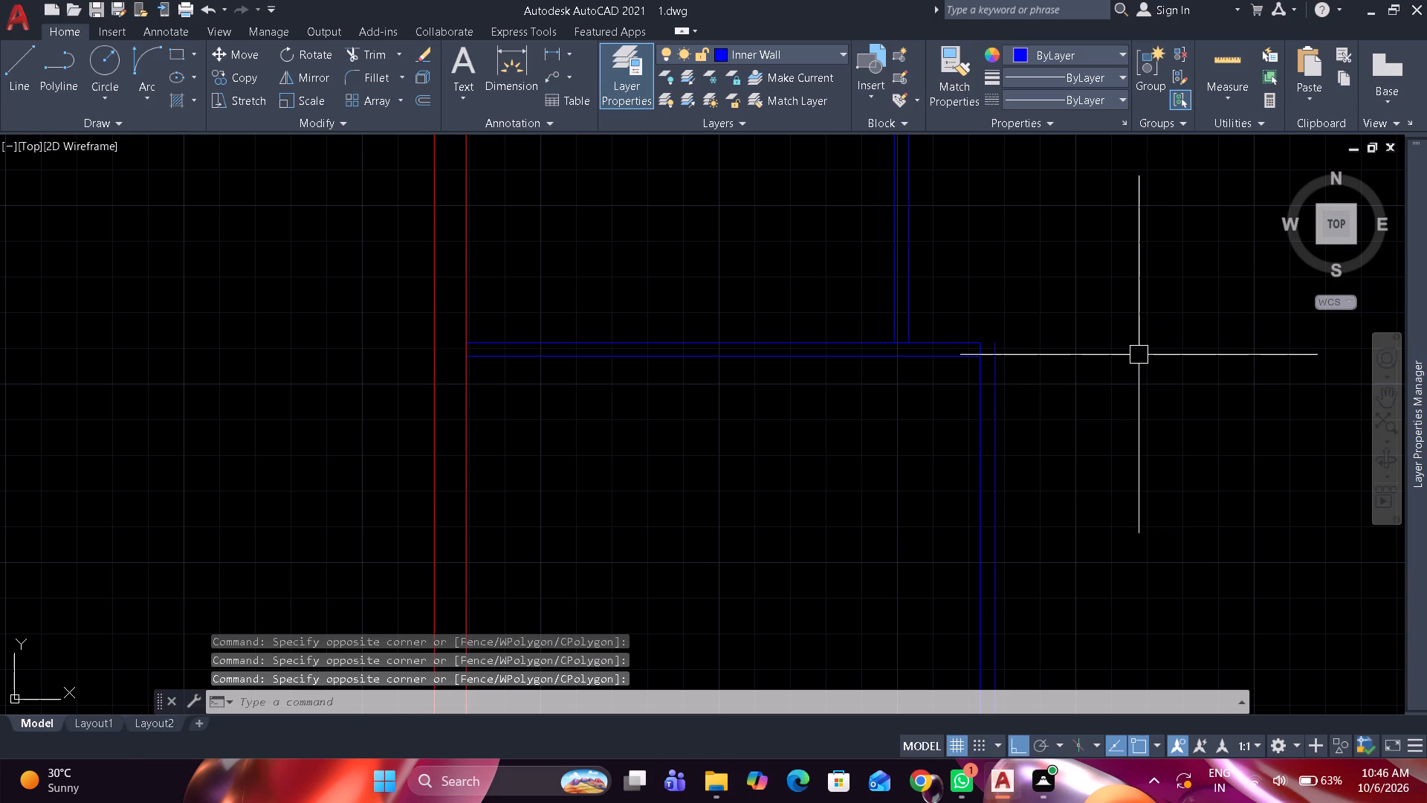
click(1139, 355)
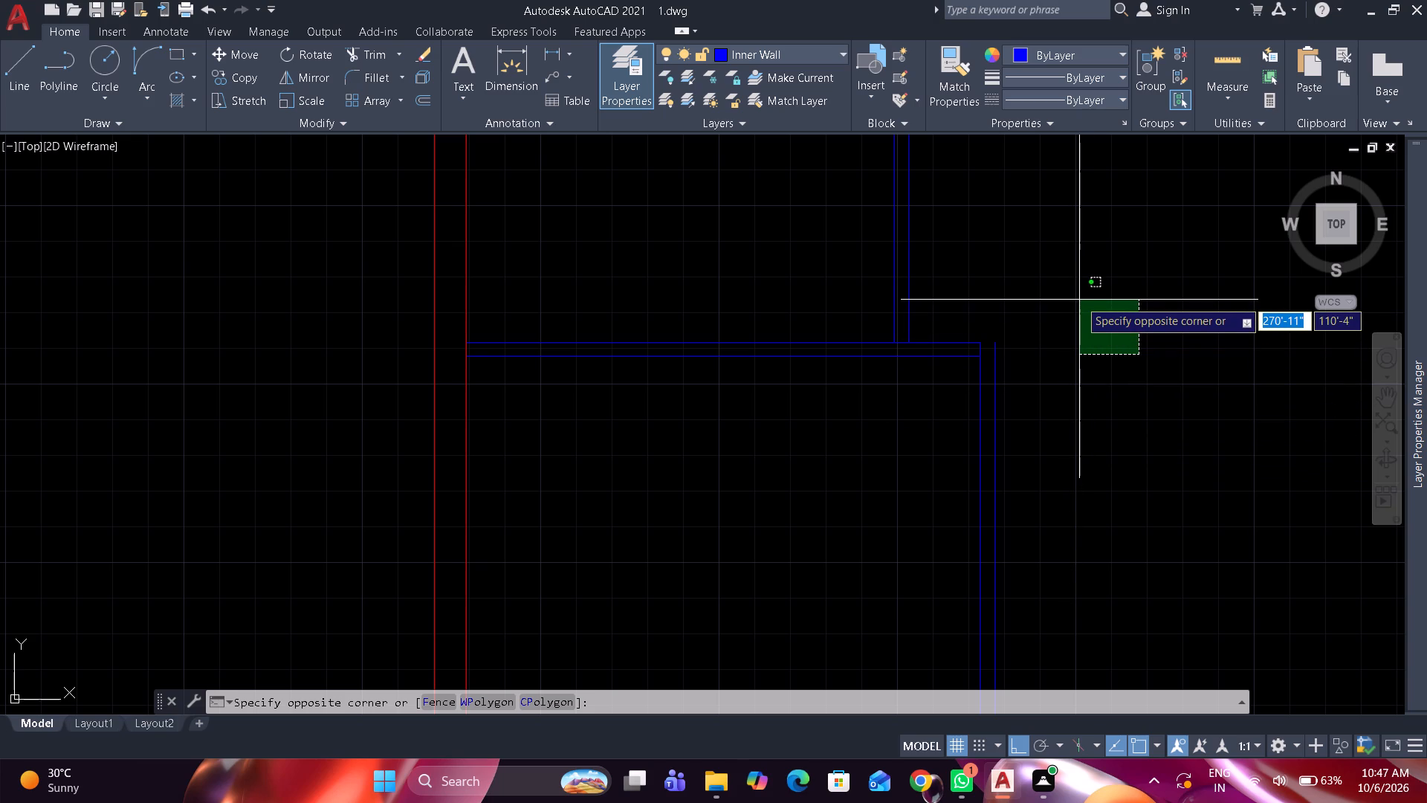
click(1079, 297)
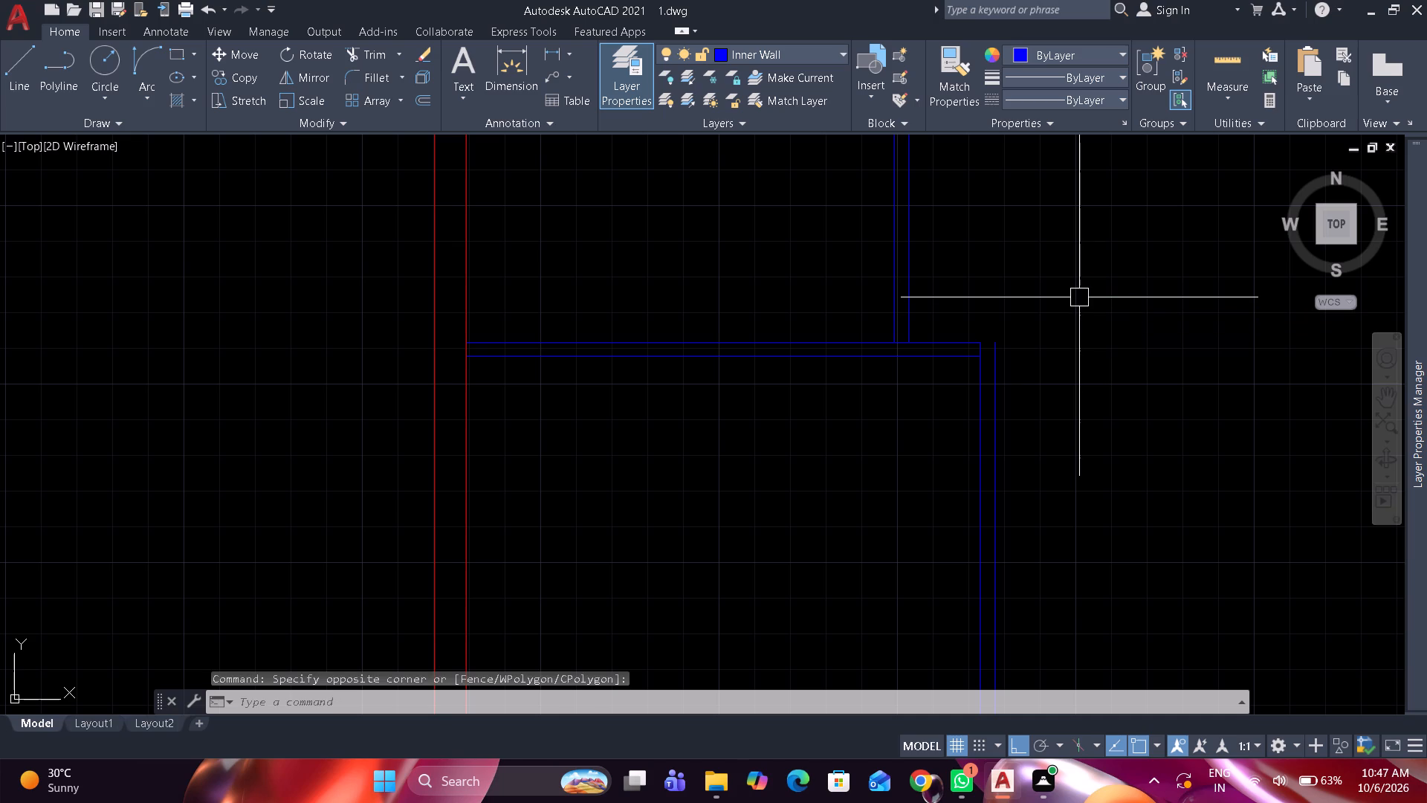
Extend both faces of the horizontal partition above the lower room to the vertical partition's outer face.
text(ex)
key(space)
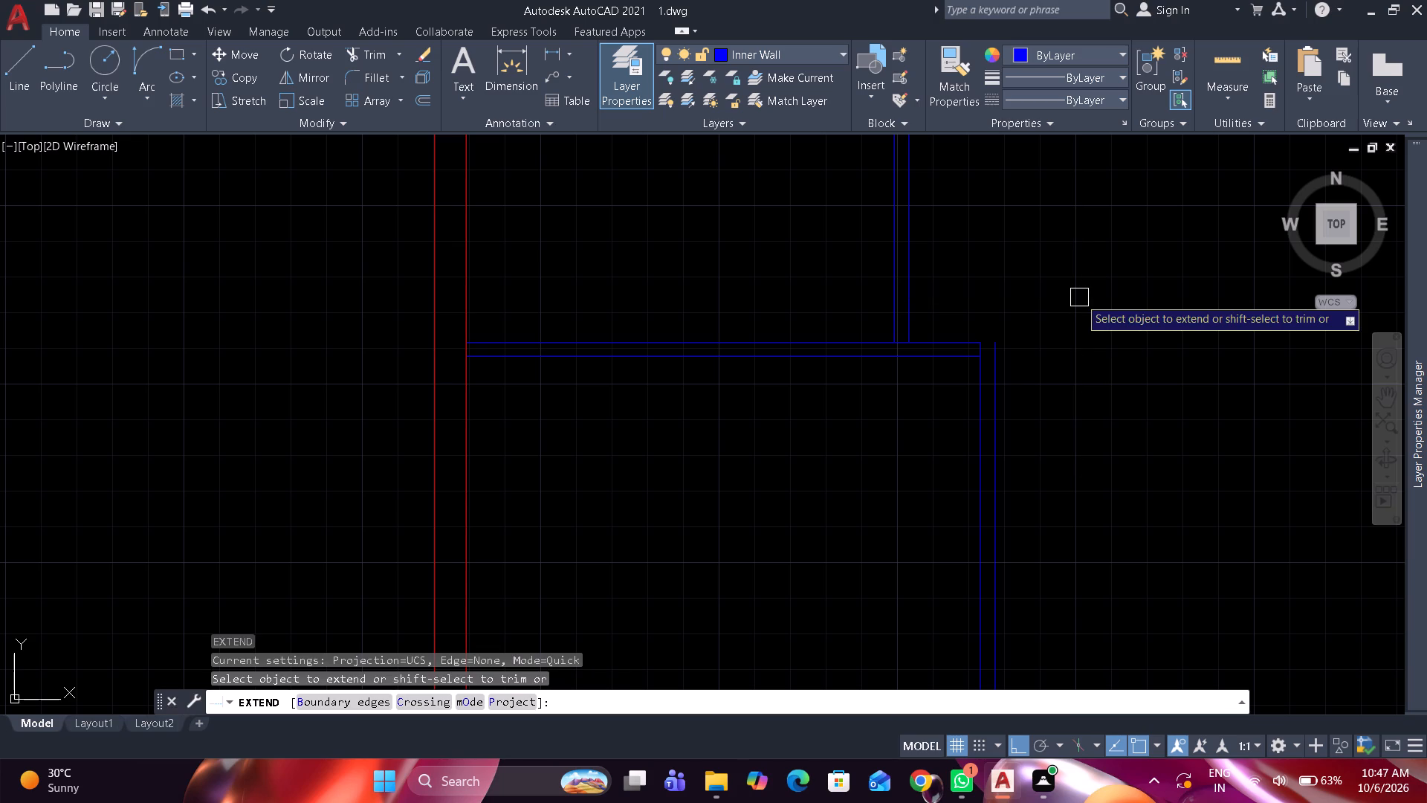
click(963, 339)
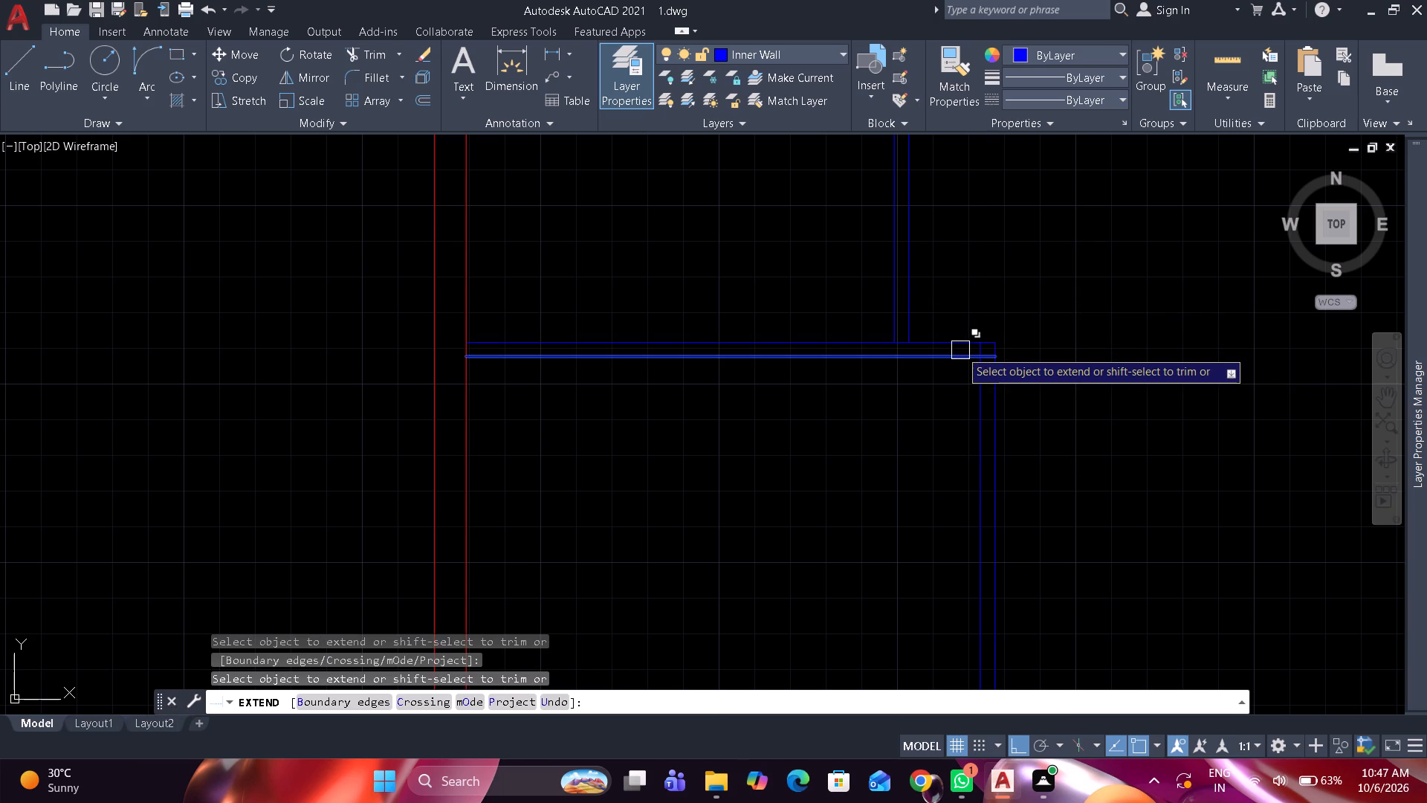
click(960, 352)
key(space)
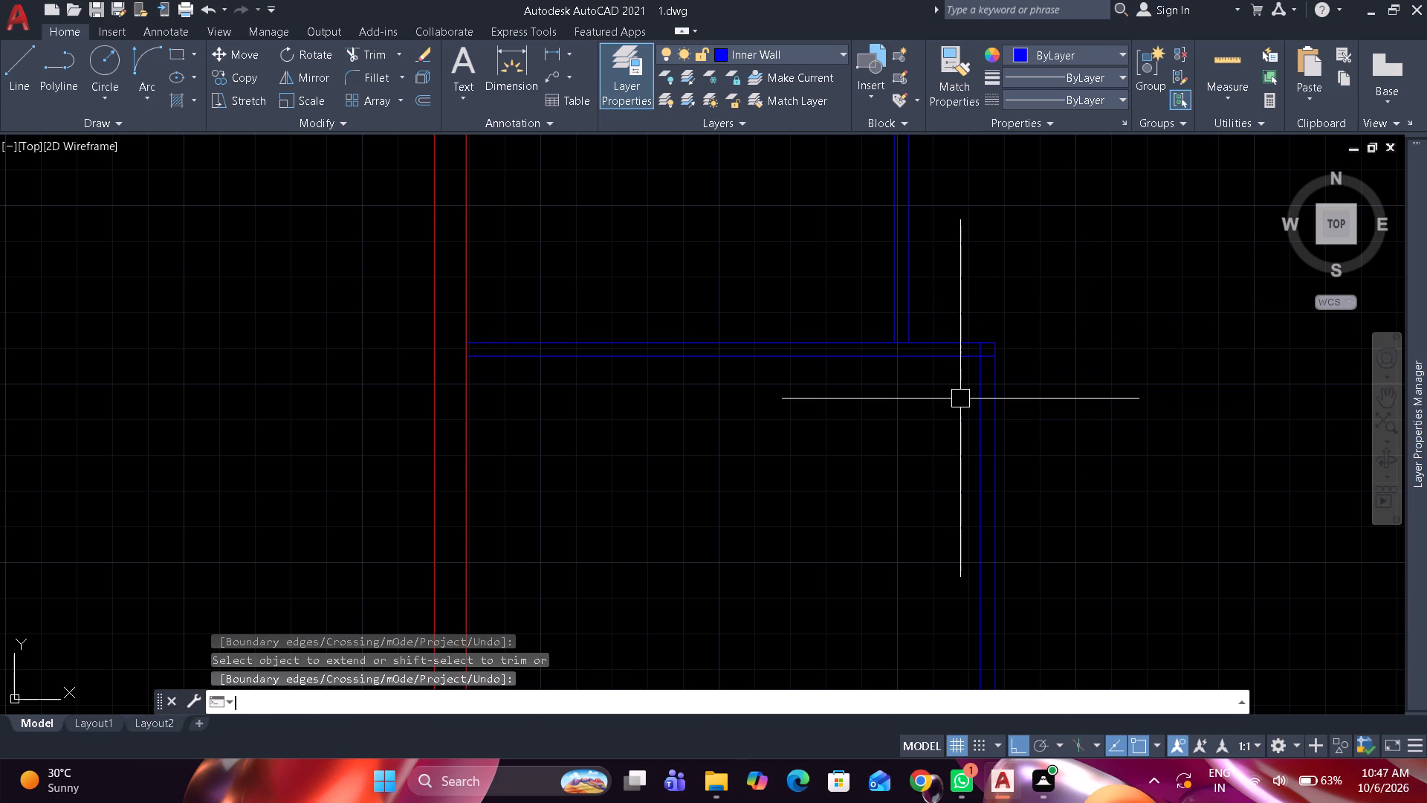
Offset the lower face of that horizontal partition 16' downward to mark the lower room's bottom wall.
scroll(960, 400, down, 2)
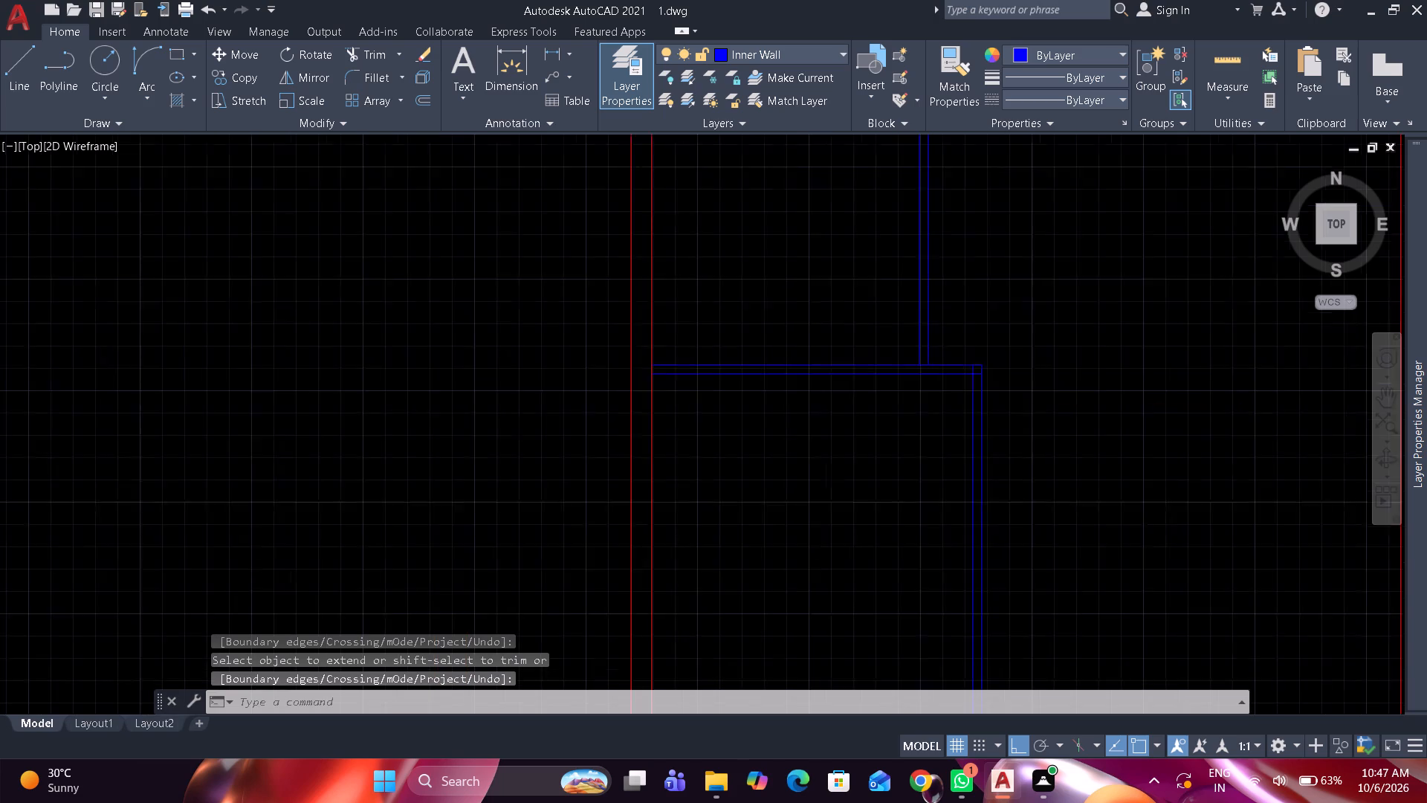
text(o)
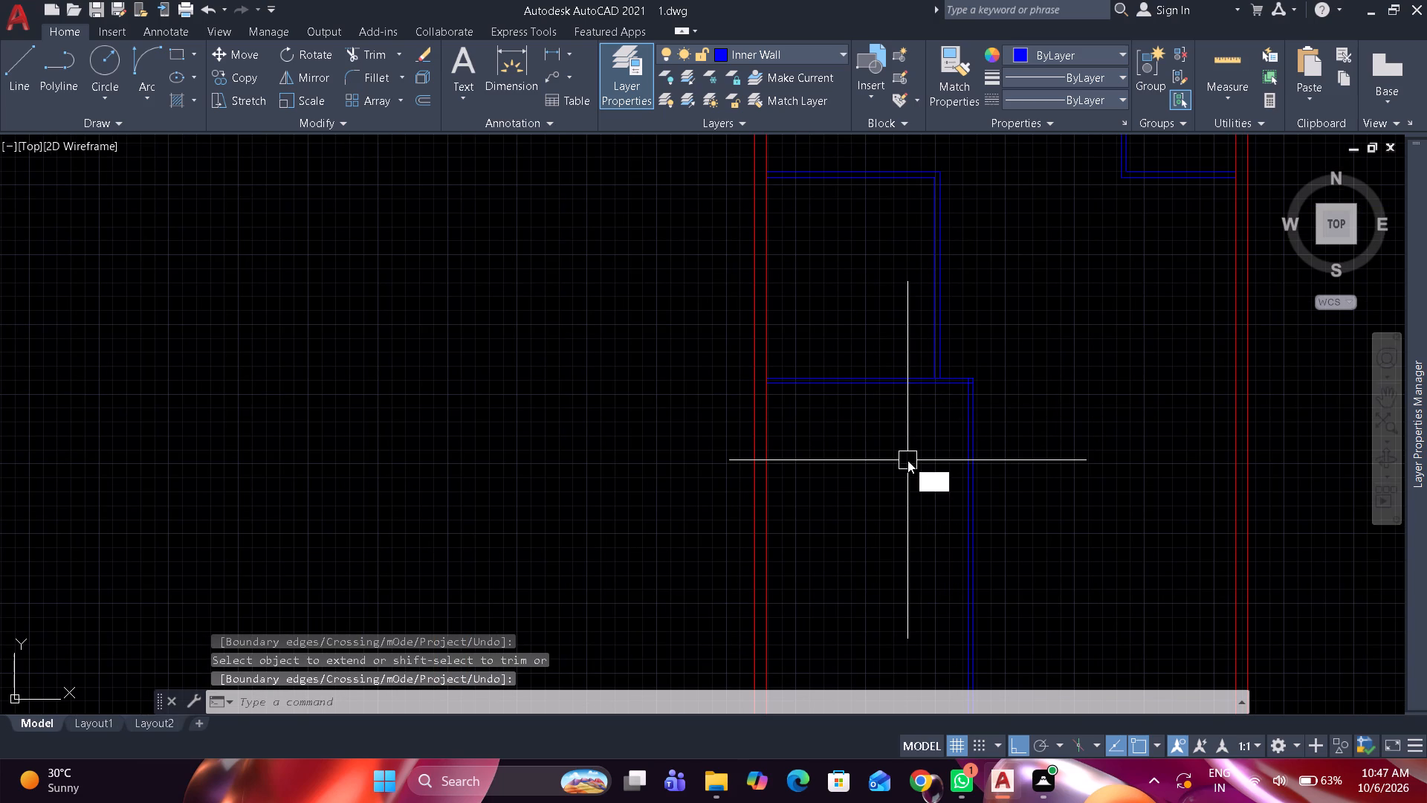
key(space)
text(16')
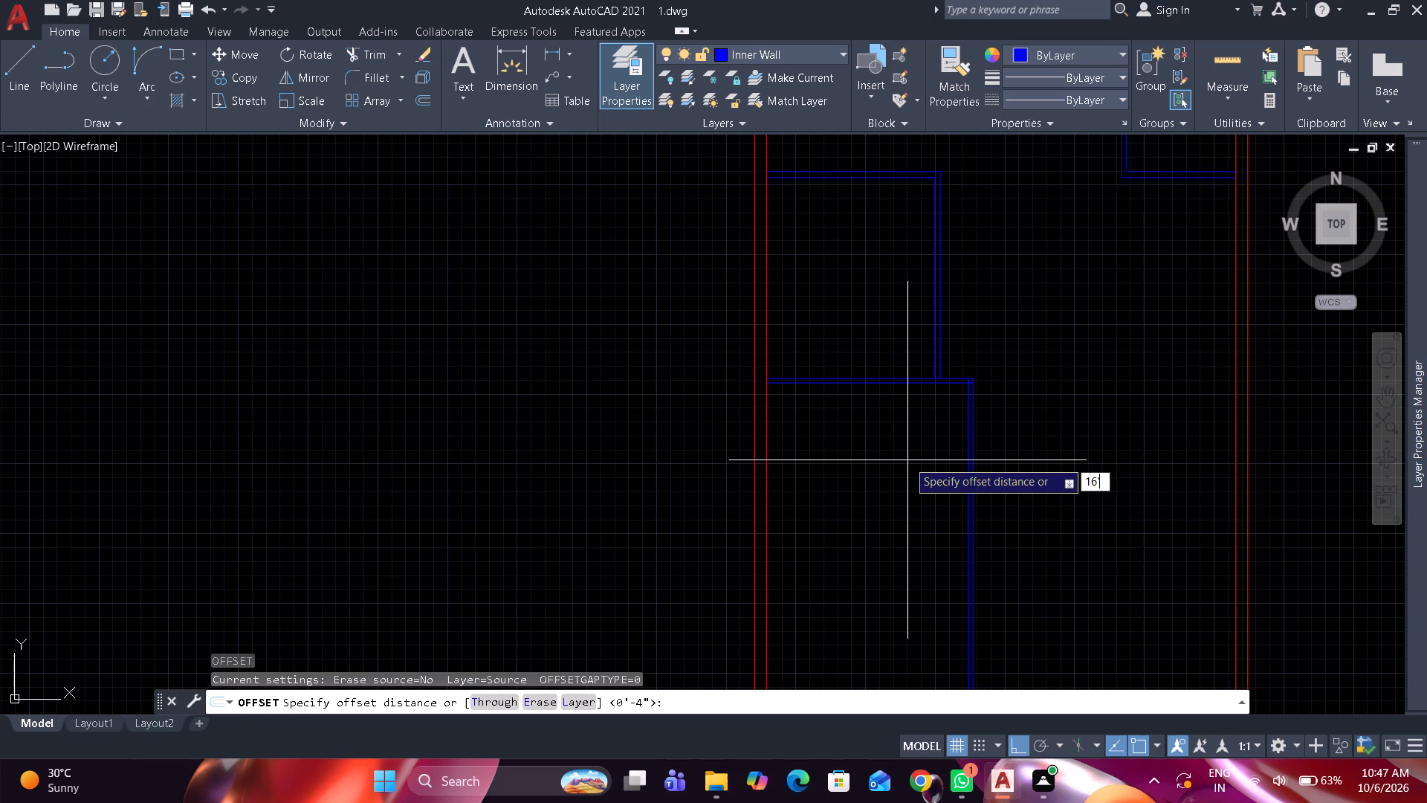
key(space)
scroll(905, 462, up, 1)
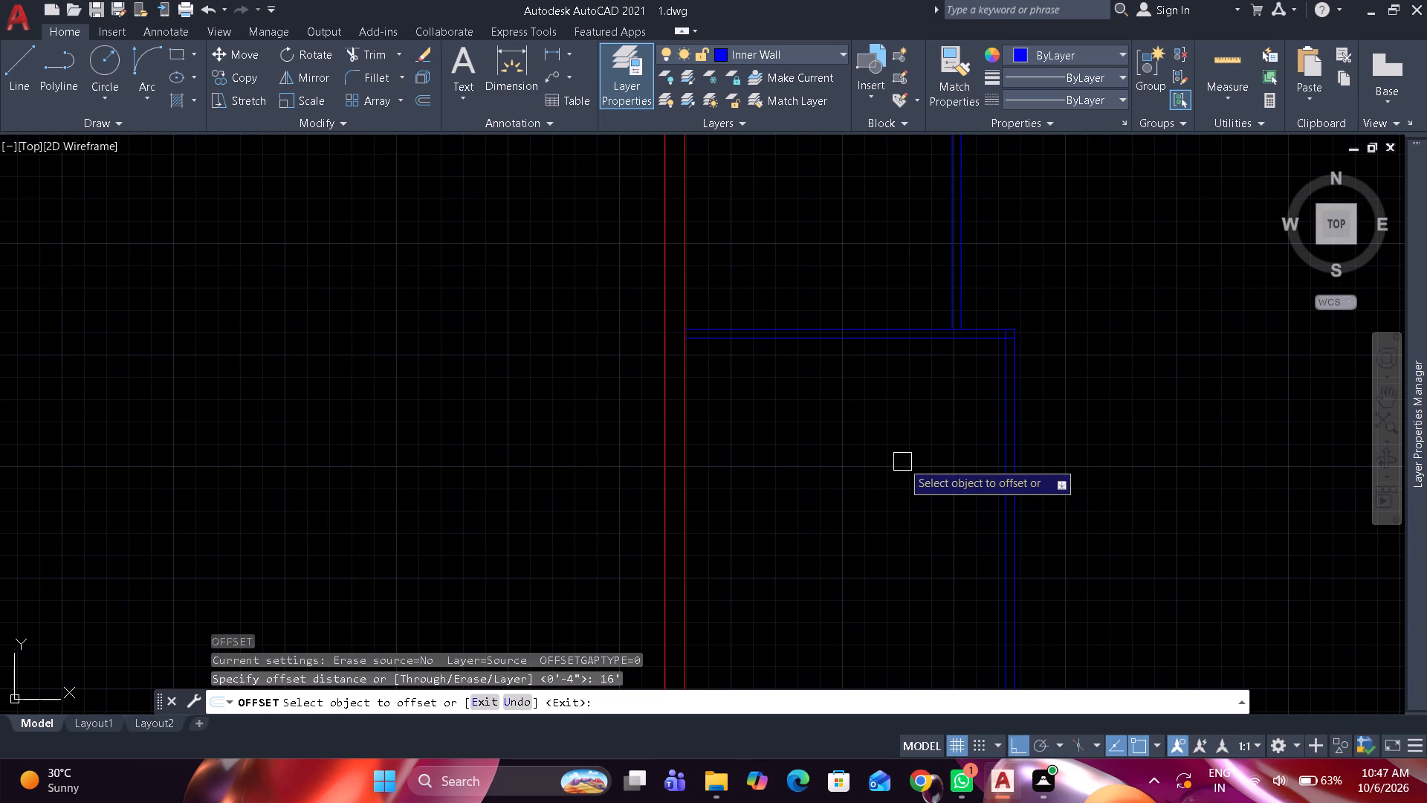
click(904, 345)
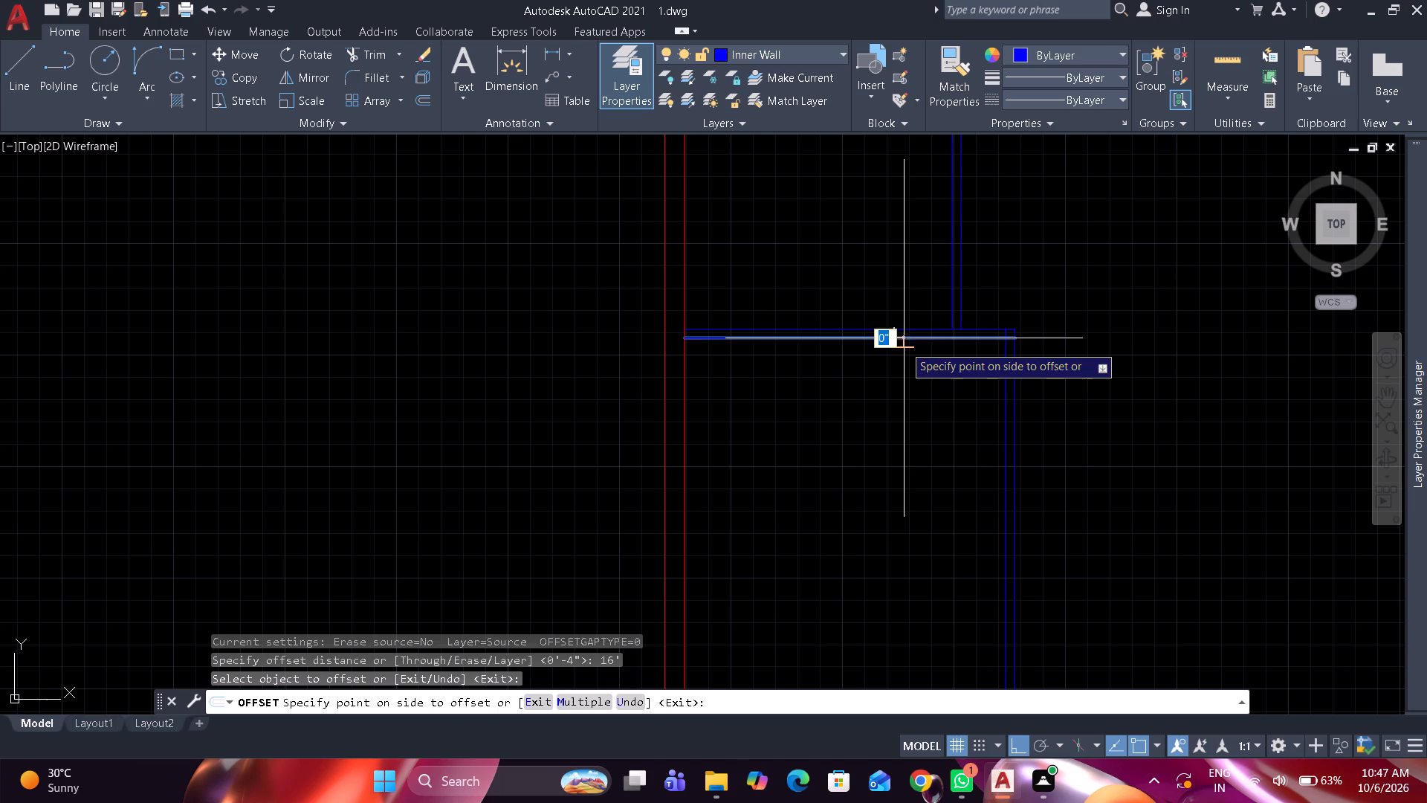
click(904, 376)
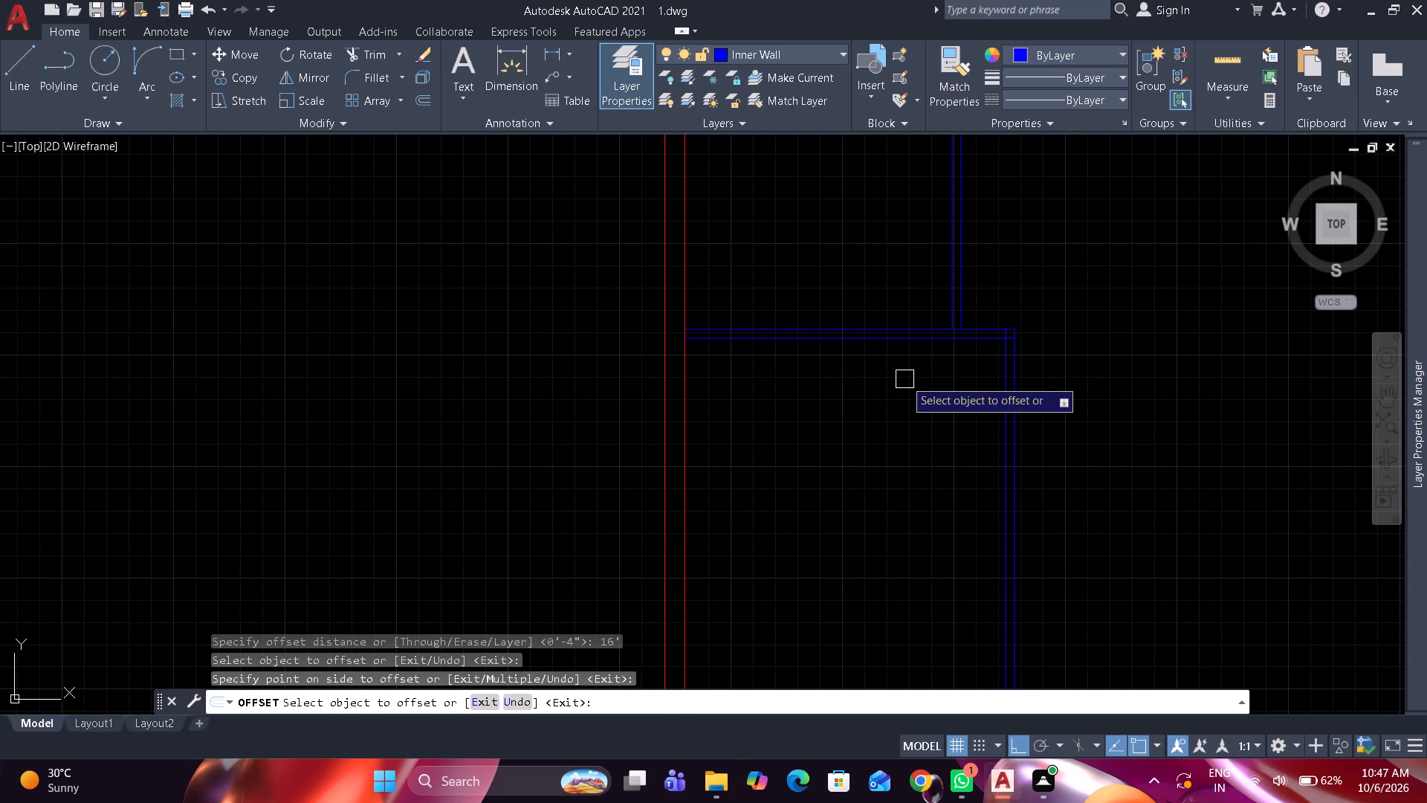
key(space)
Offset the lower room's new bottom wall line 4" downward to give the partition its thickness.
key(space)
text(4)
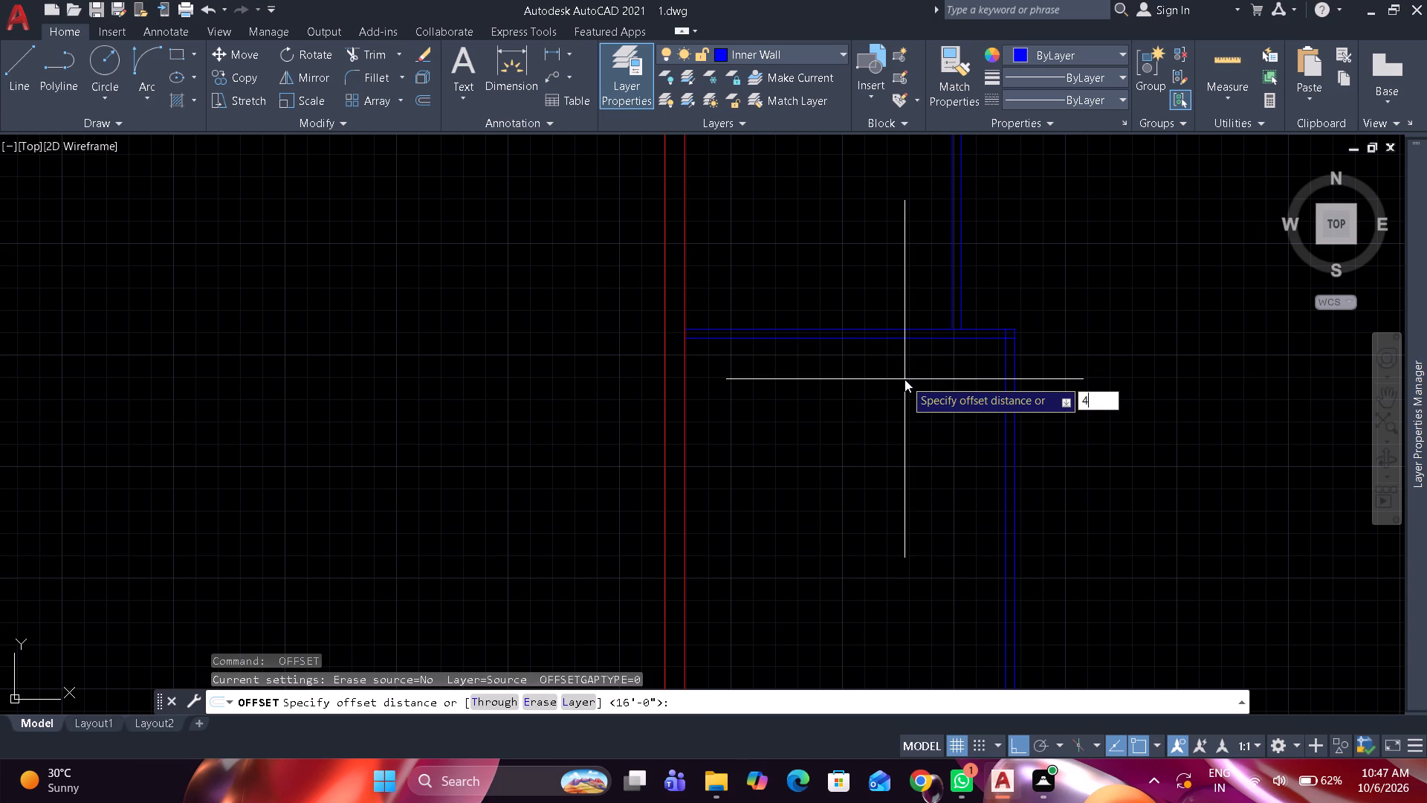
text(")
key(space)
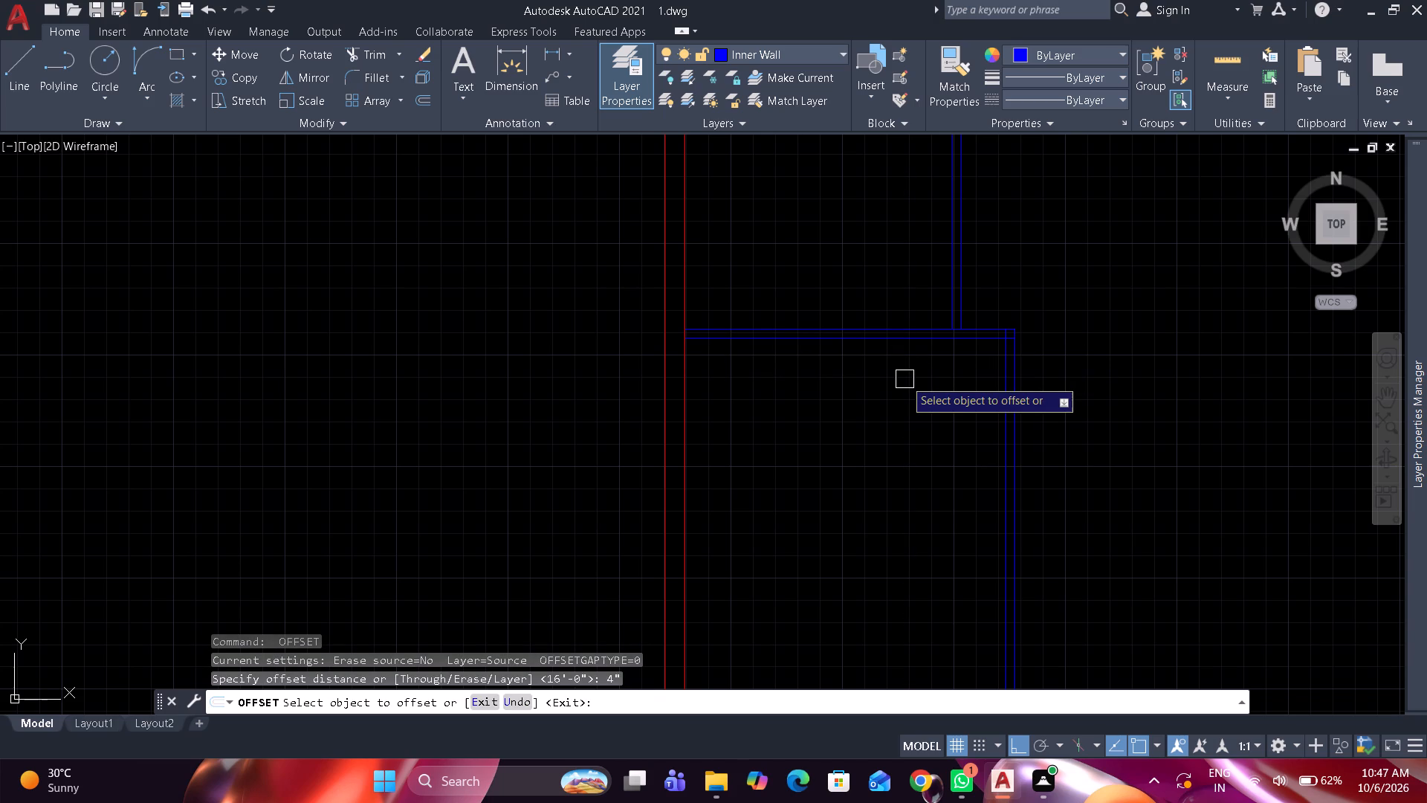
scroll(907, 380, down, 2)
middle_drag(912, 380, 919, 283)
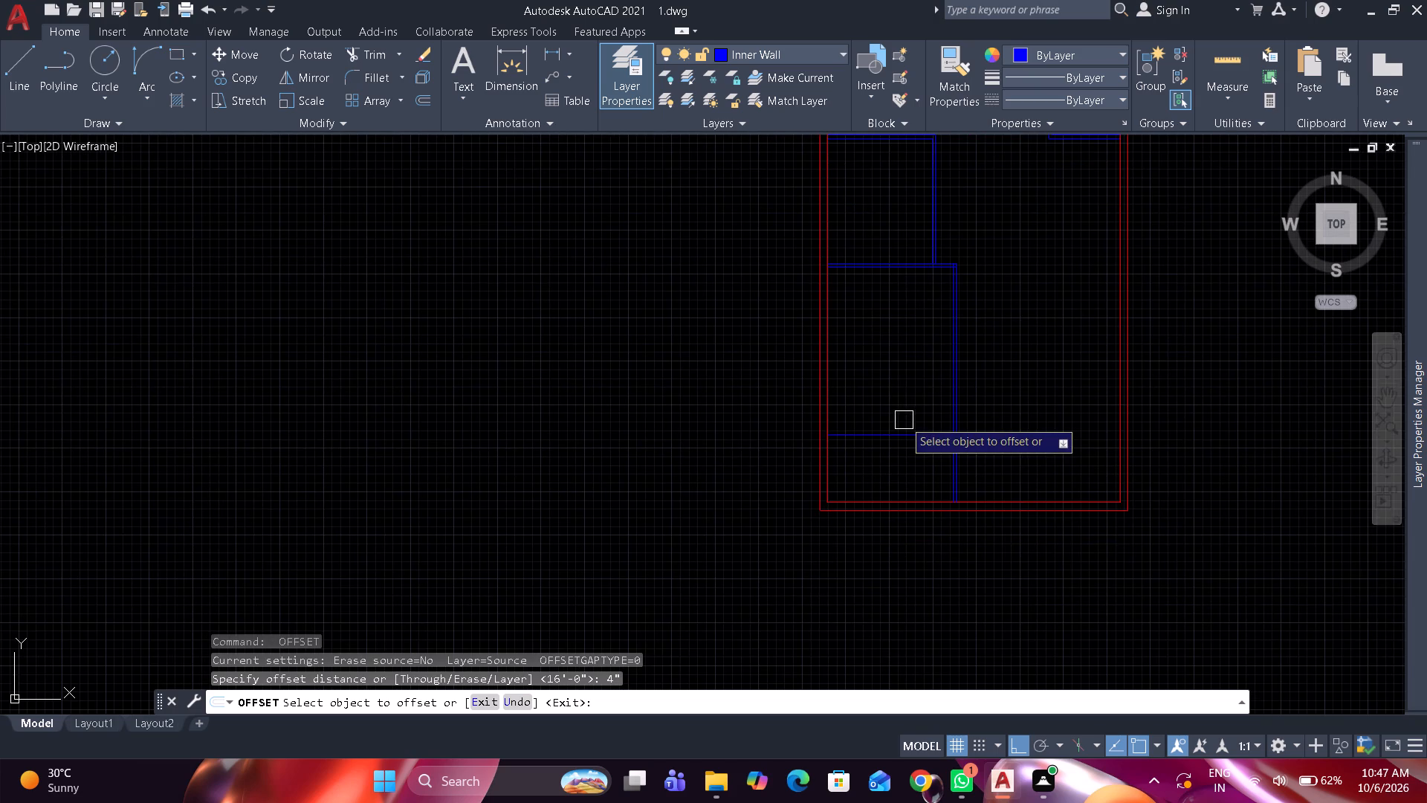
scroll(906, 422, up, 2)
click(919, 454)
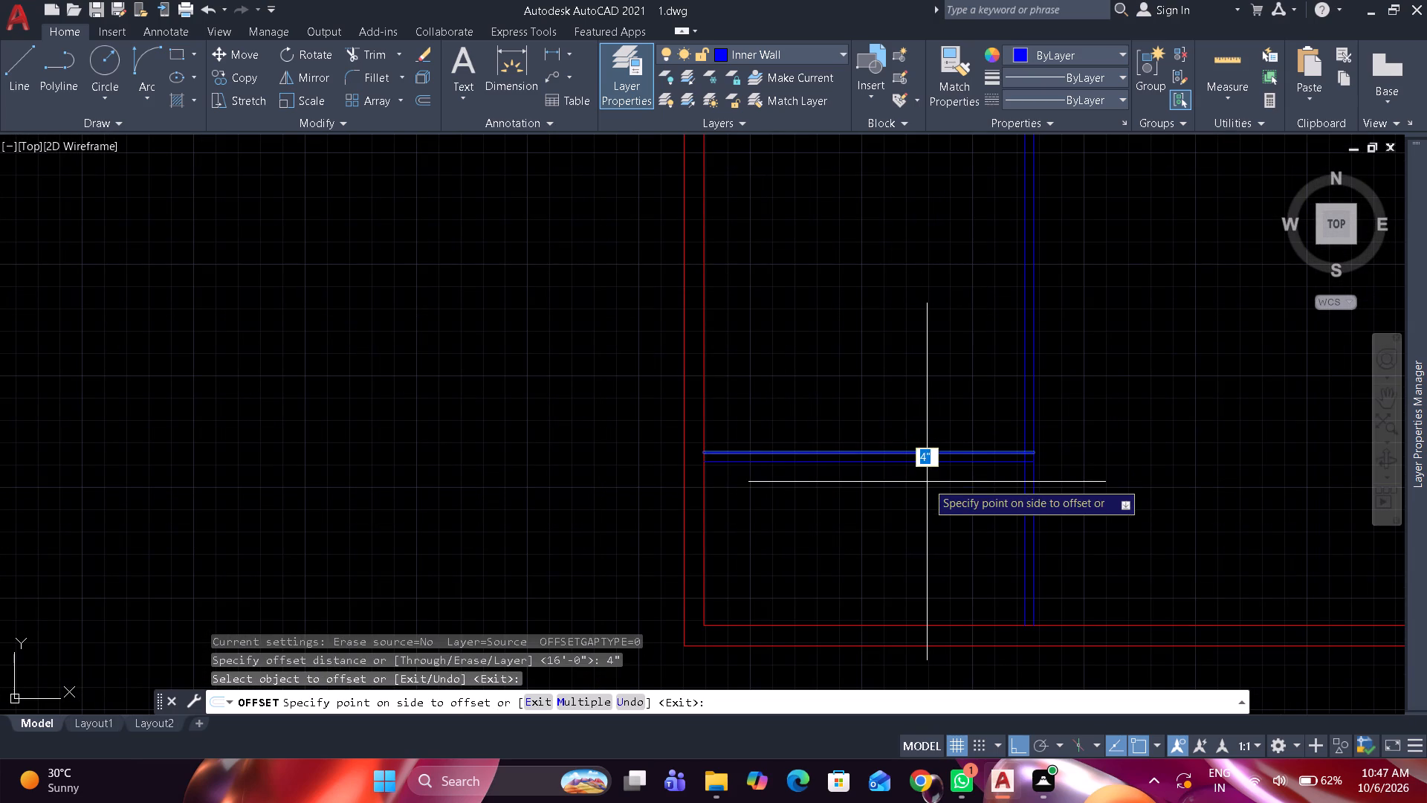
click(927, 482)
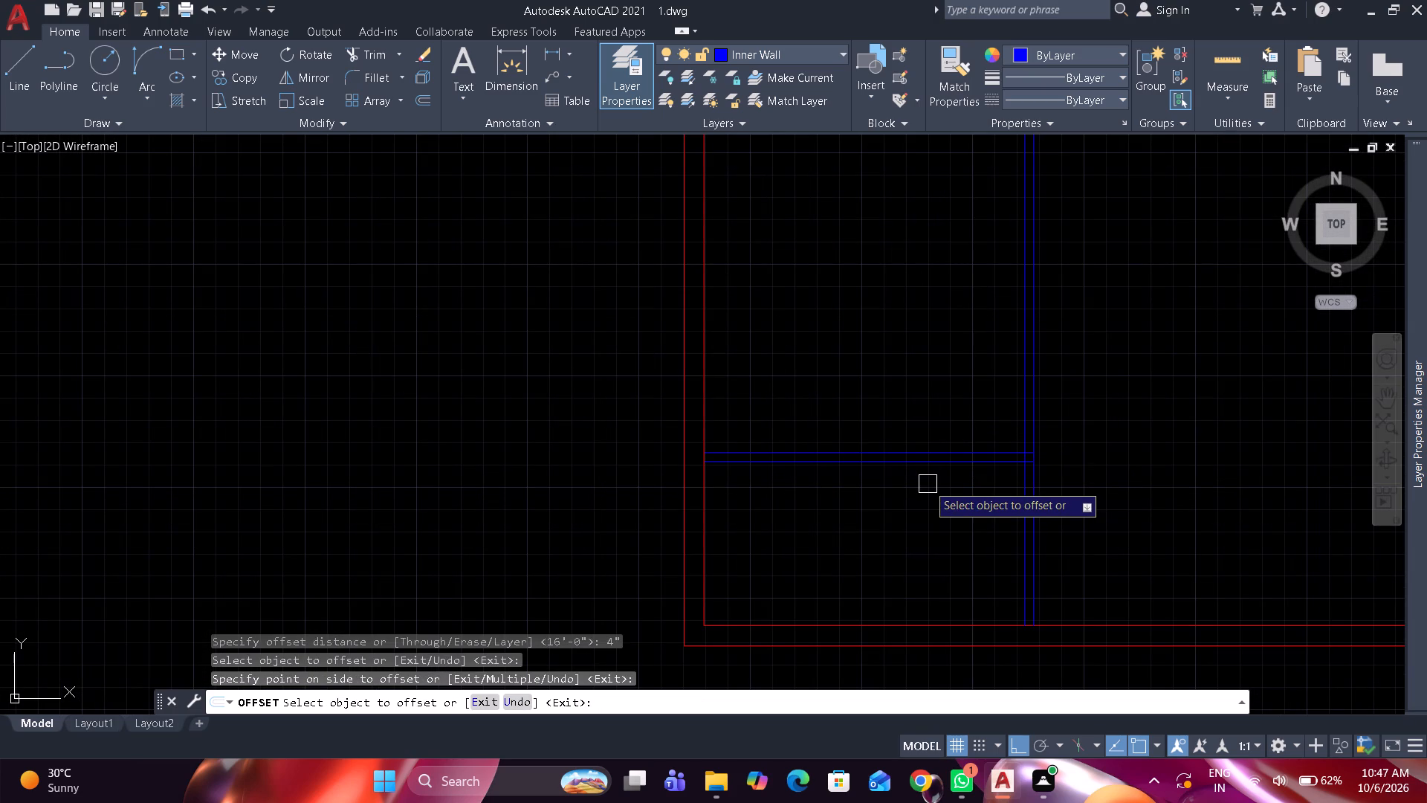
key(space)
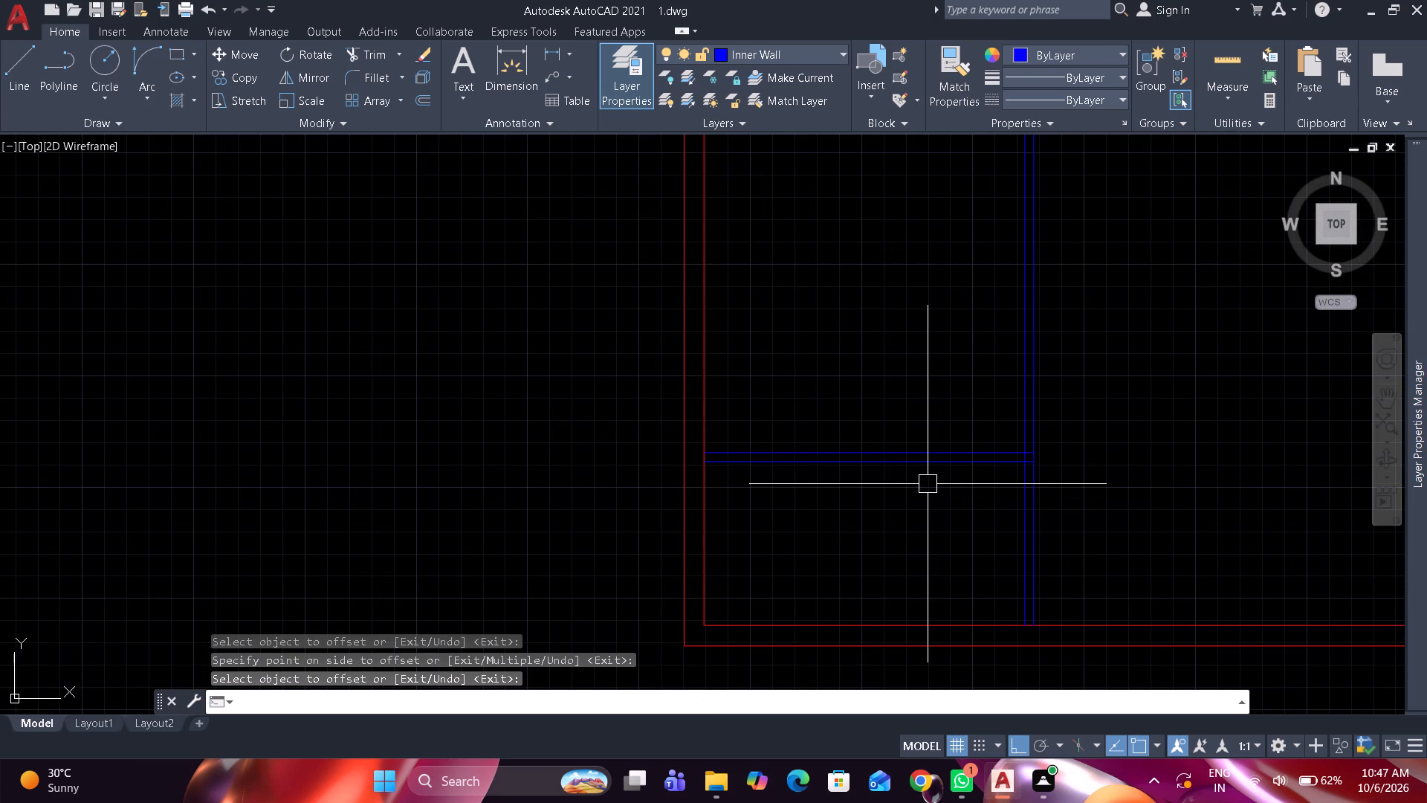
Trim the overlapping inner wall lines where the lower room's bottom partition meets its vertical partition.
text(tr)
key(space)
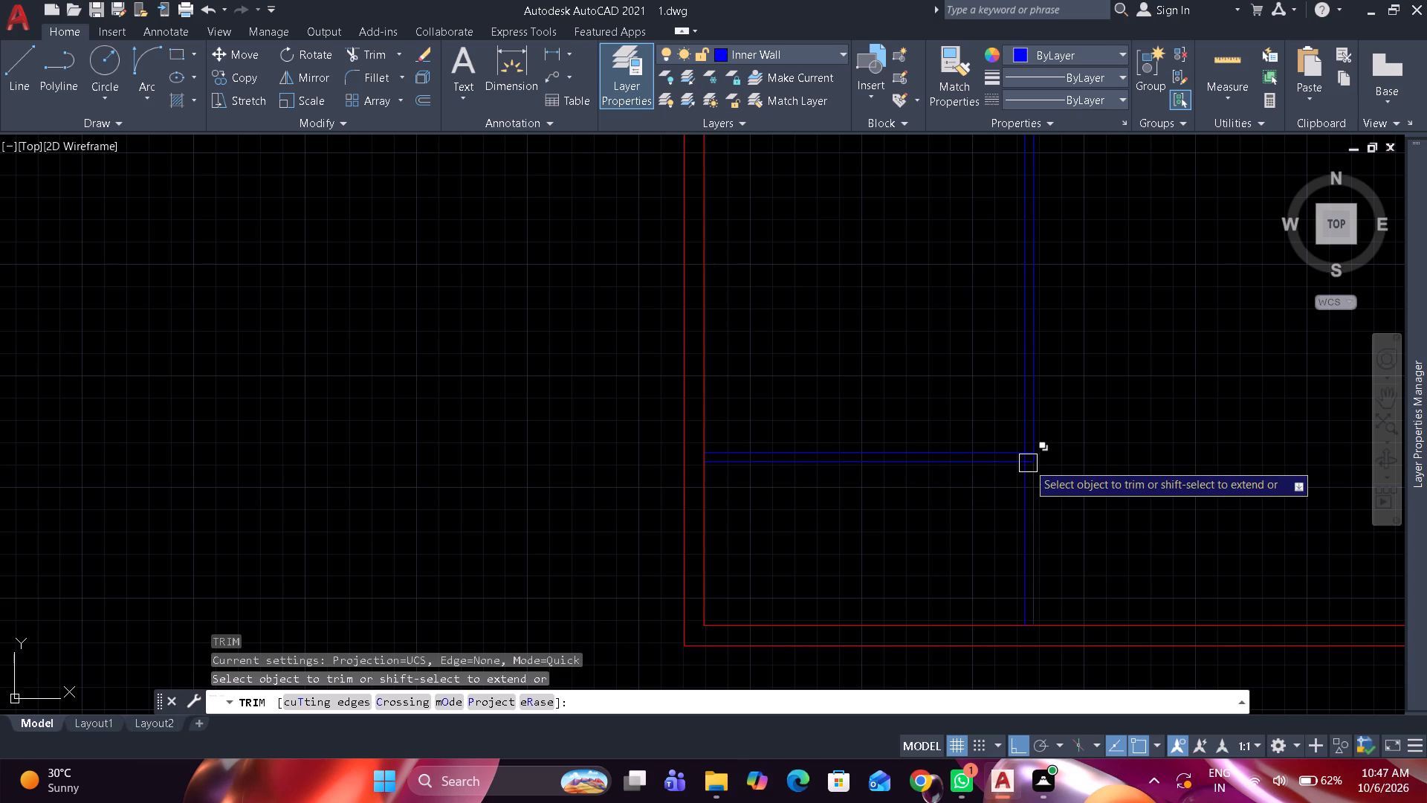
scroll(1023, 463, up, 4)
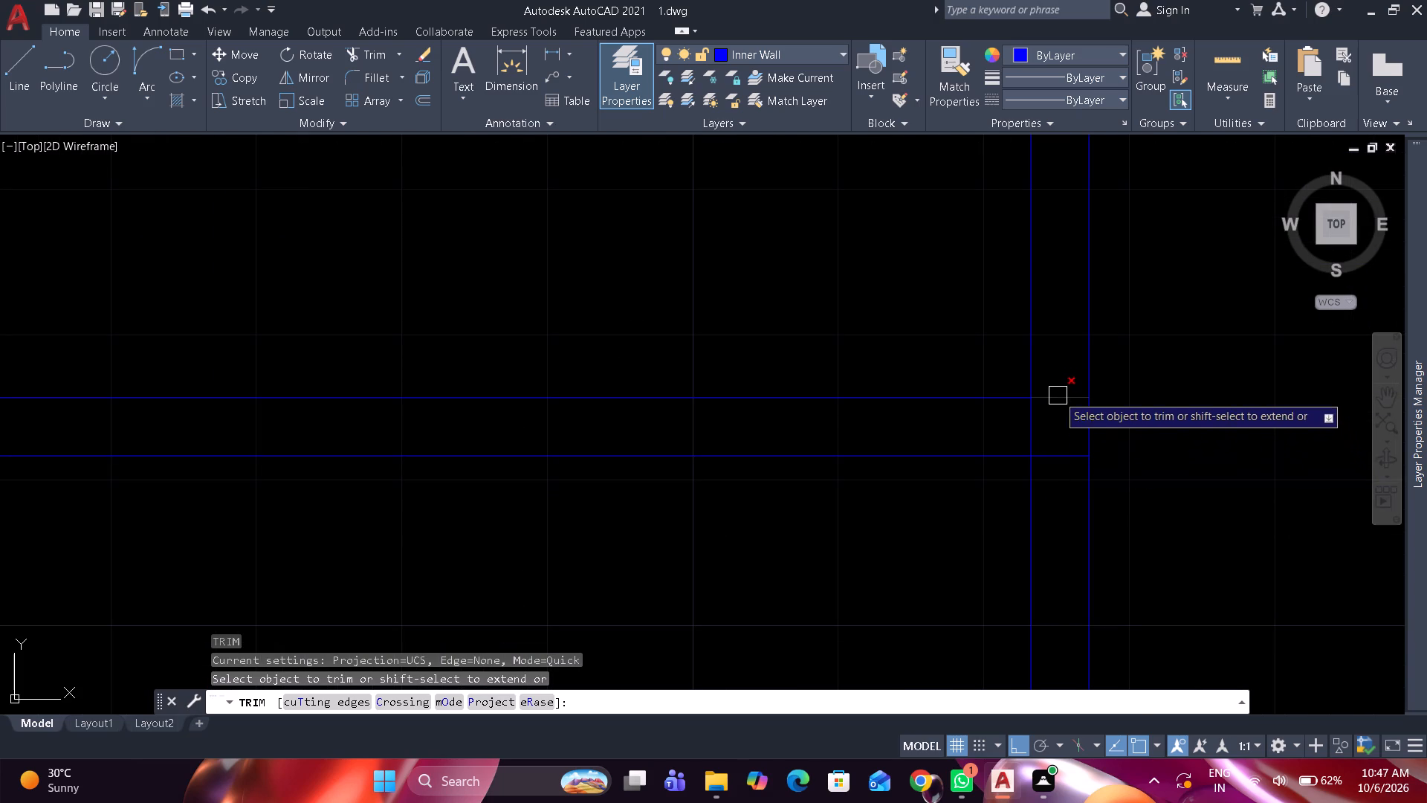
click(1056, 390)
click(1037, 424)
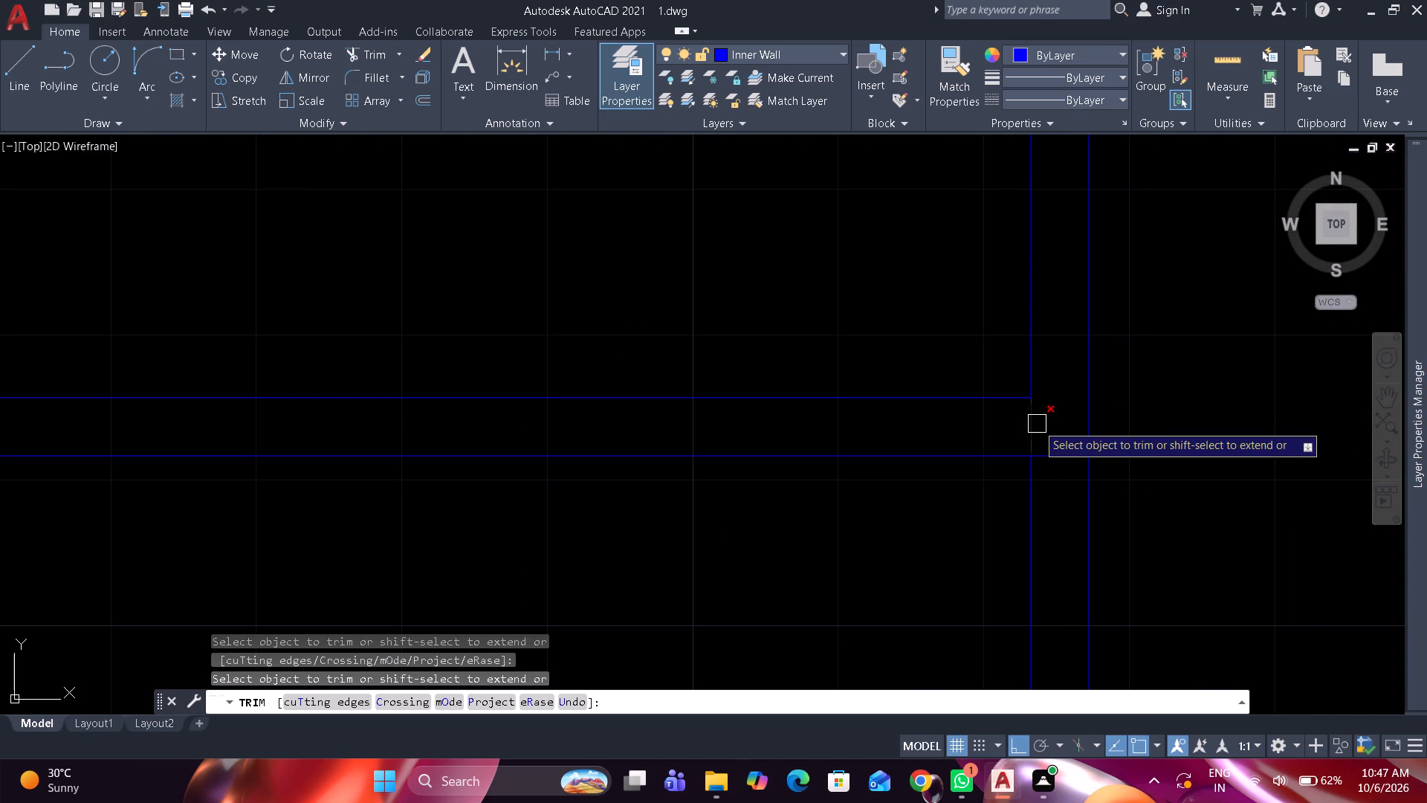
Trim the overlapping inner lines at the lower room's upper corner, where its top and vertical partitions meet.
scroll(1037, 424, down, 4)
middle_drag(1076, 248, 1075, 262)
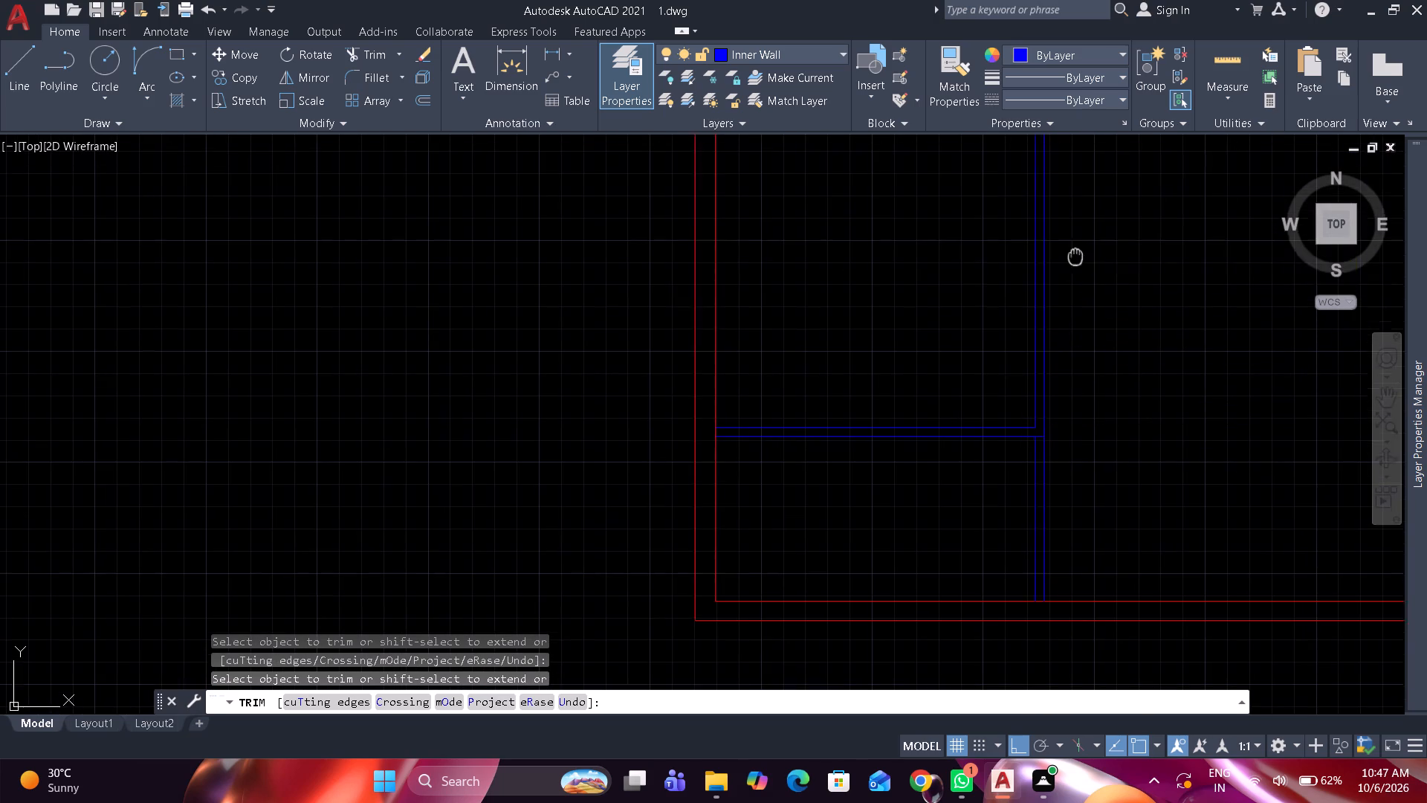
middle_drag(1075, 262, 1166, 644)
scroll(1006, 338, up, 1)
scroll(1202, 397, up, 2)
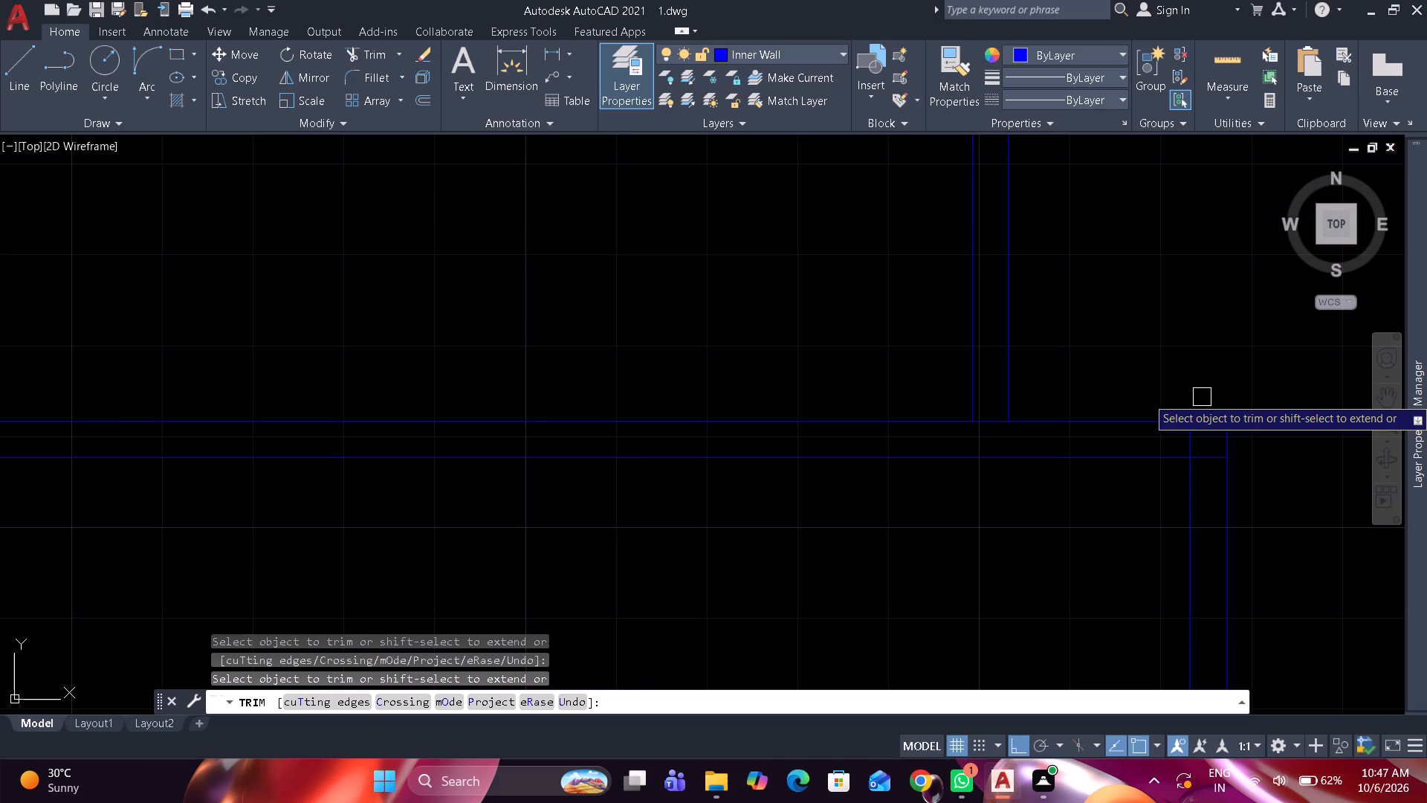
scroll(1219, 412, up, 1)
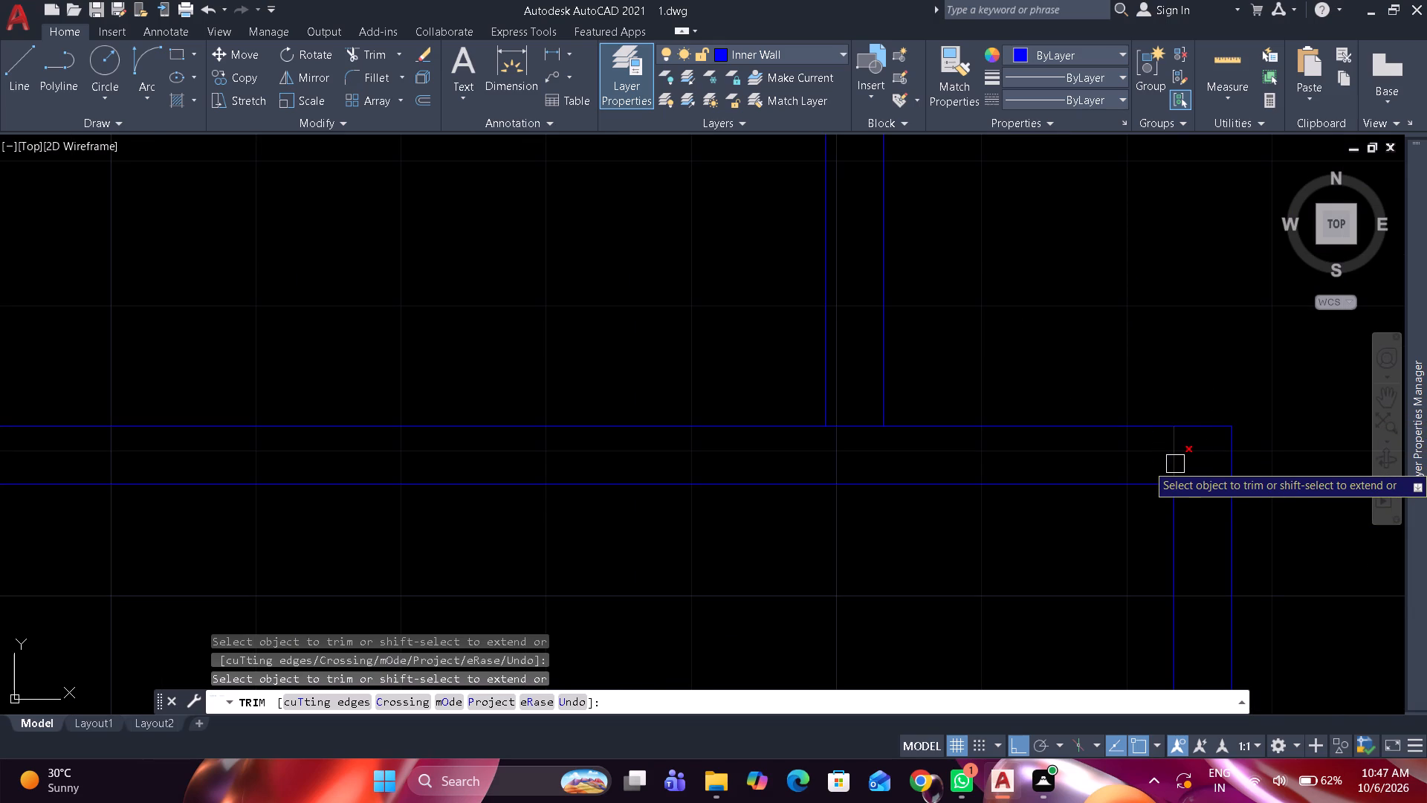
click(1175, 464)
click(1194, 480)
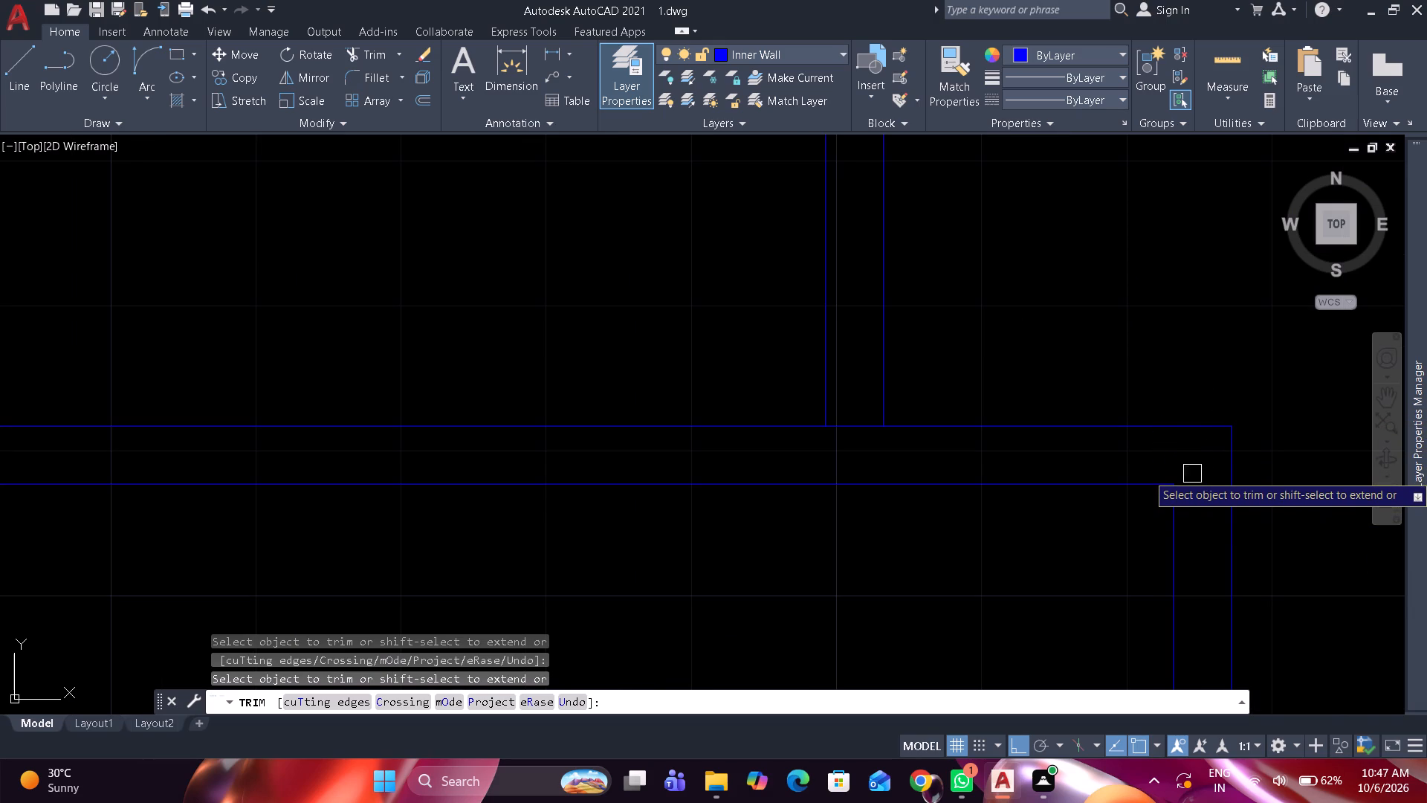
scroll(1083, 355, down, 2)
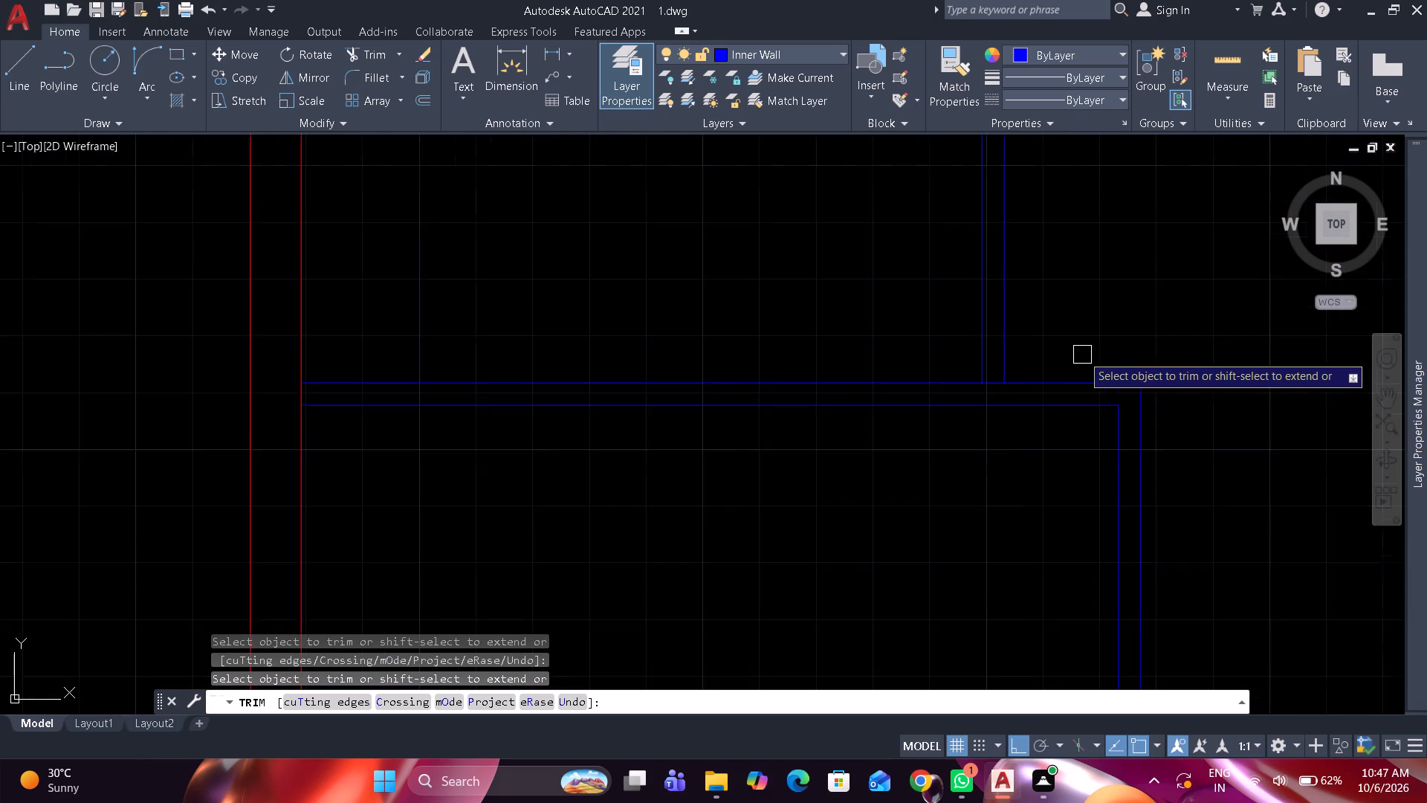
scroll(1082, 355, down, 2)
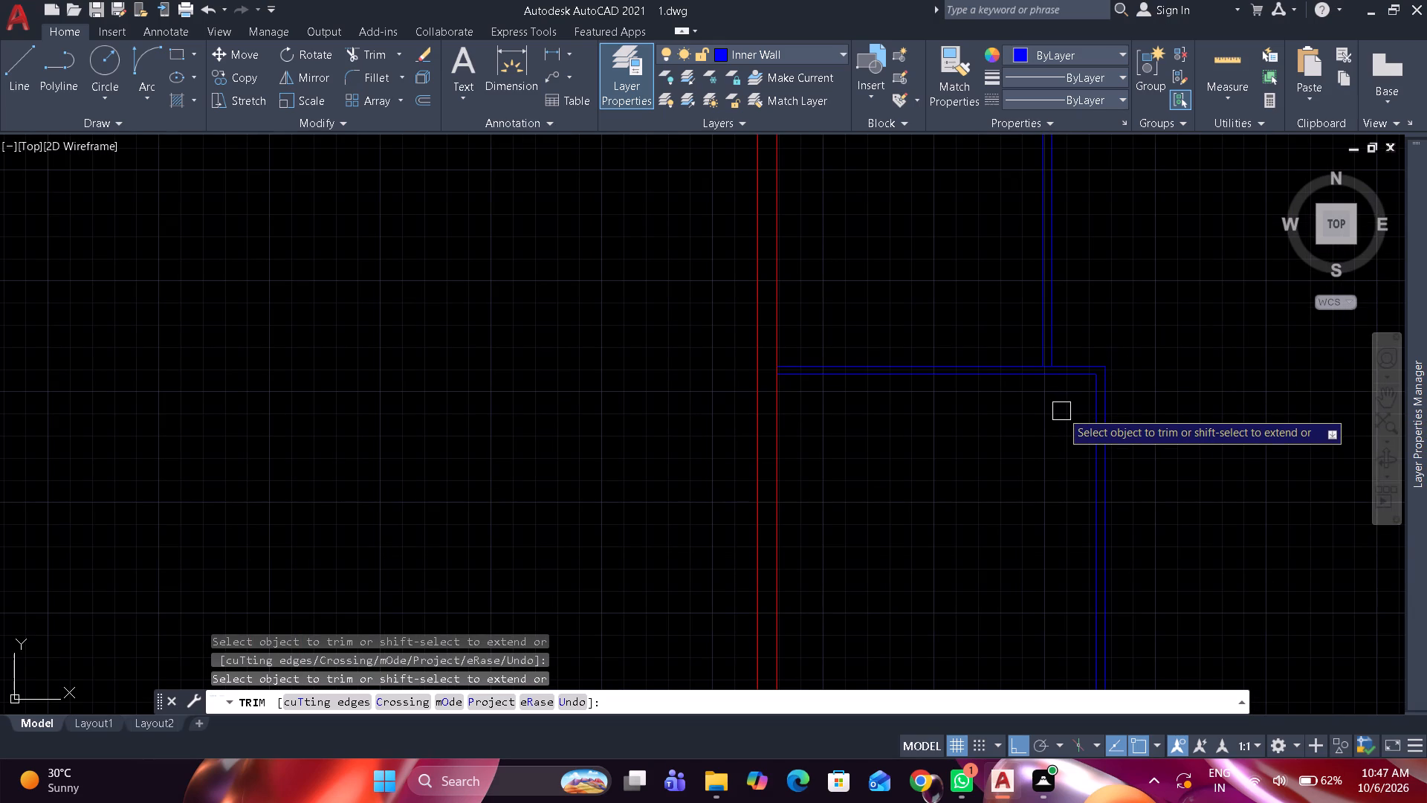
key(space)
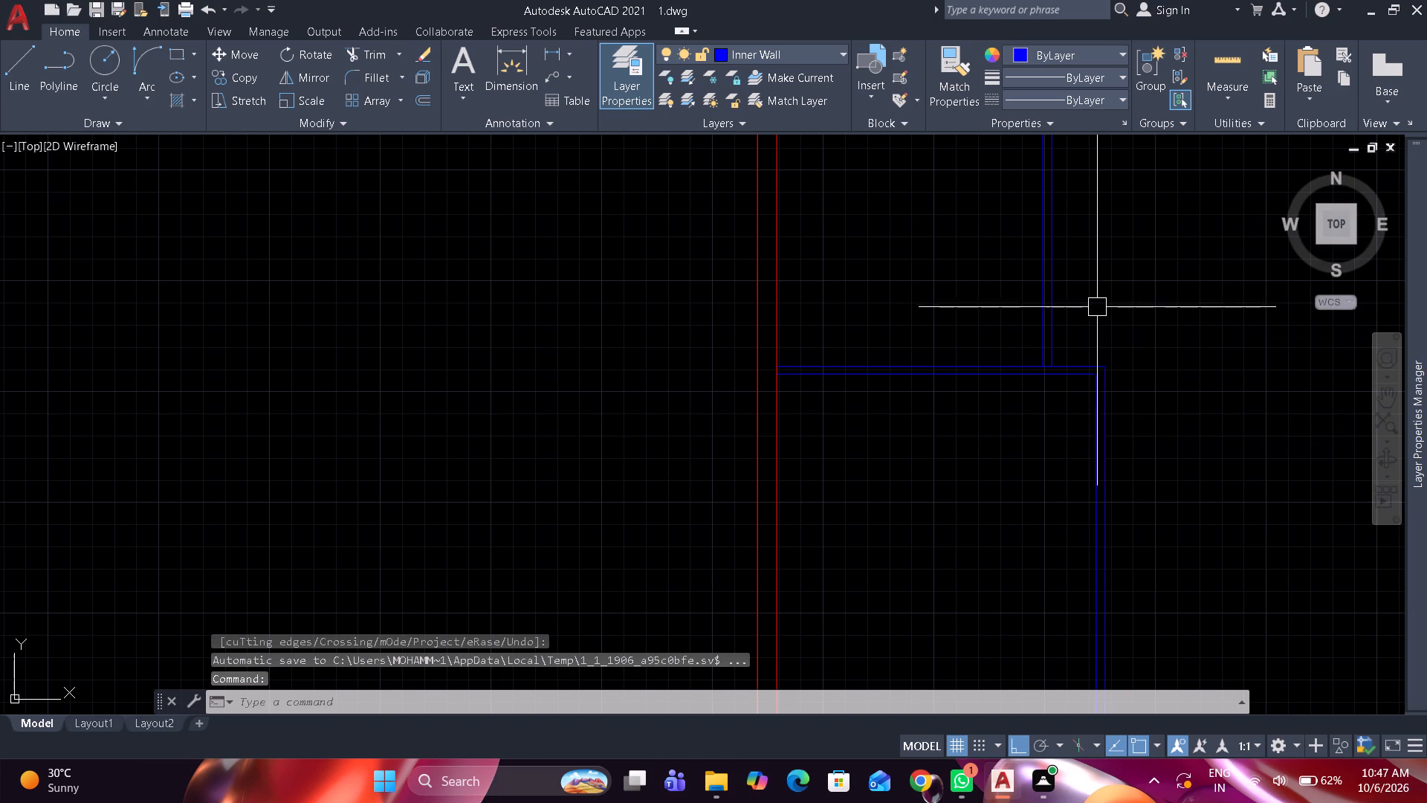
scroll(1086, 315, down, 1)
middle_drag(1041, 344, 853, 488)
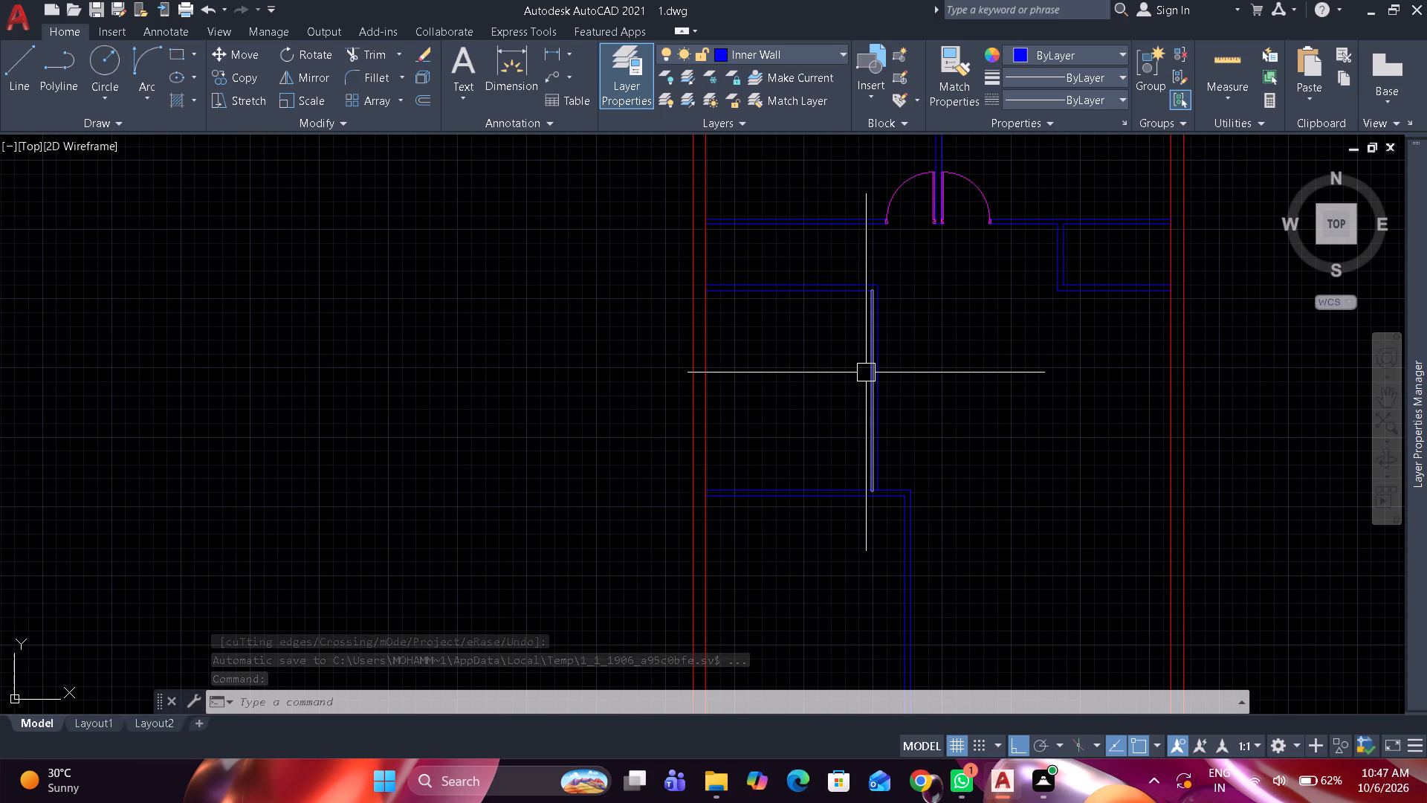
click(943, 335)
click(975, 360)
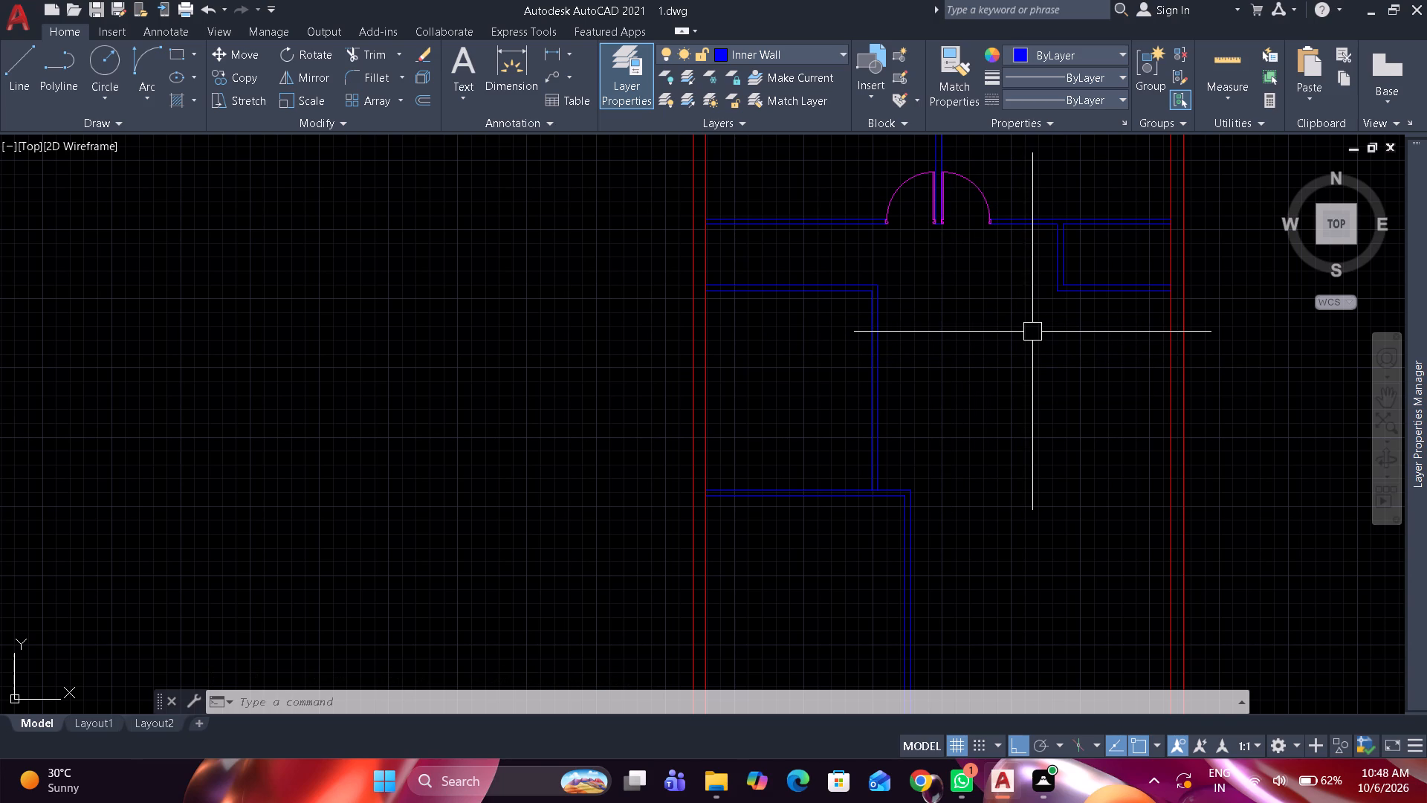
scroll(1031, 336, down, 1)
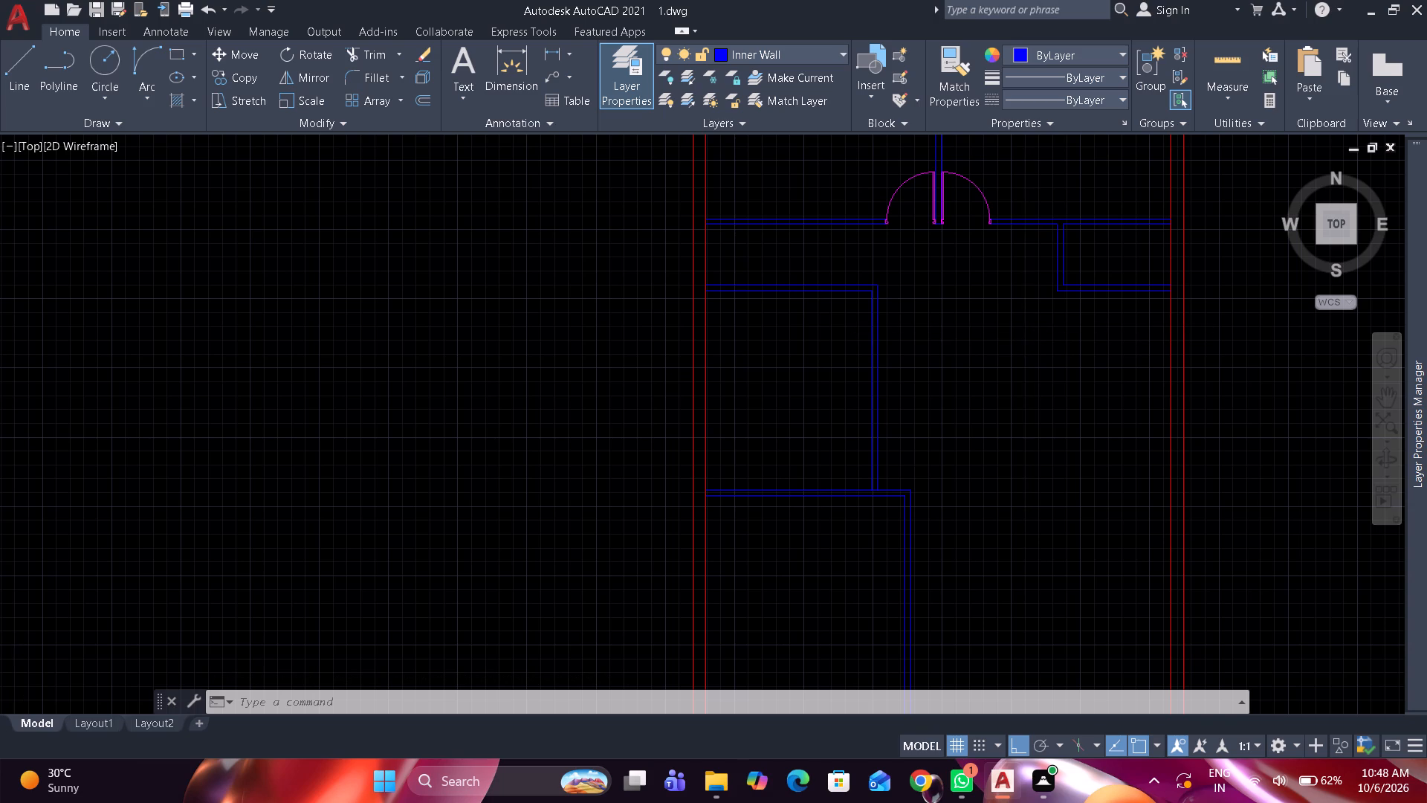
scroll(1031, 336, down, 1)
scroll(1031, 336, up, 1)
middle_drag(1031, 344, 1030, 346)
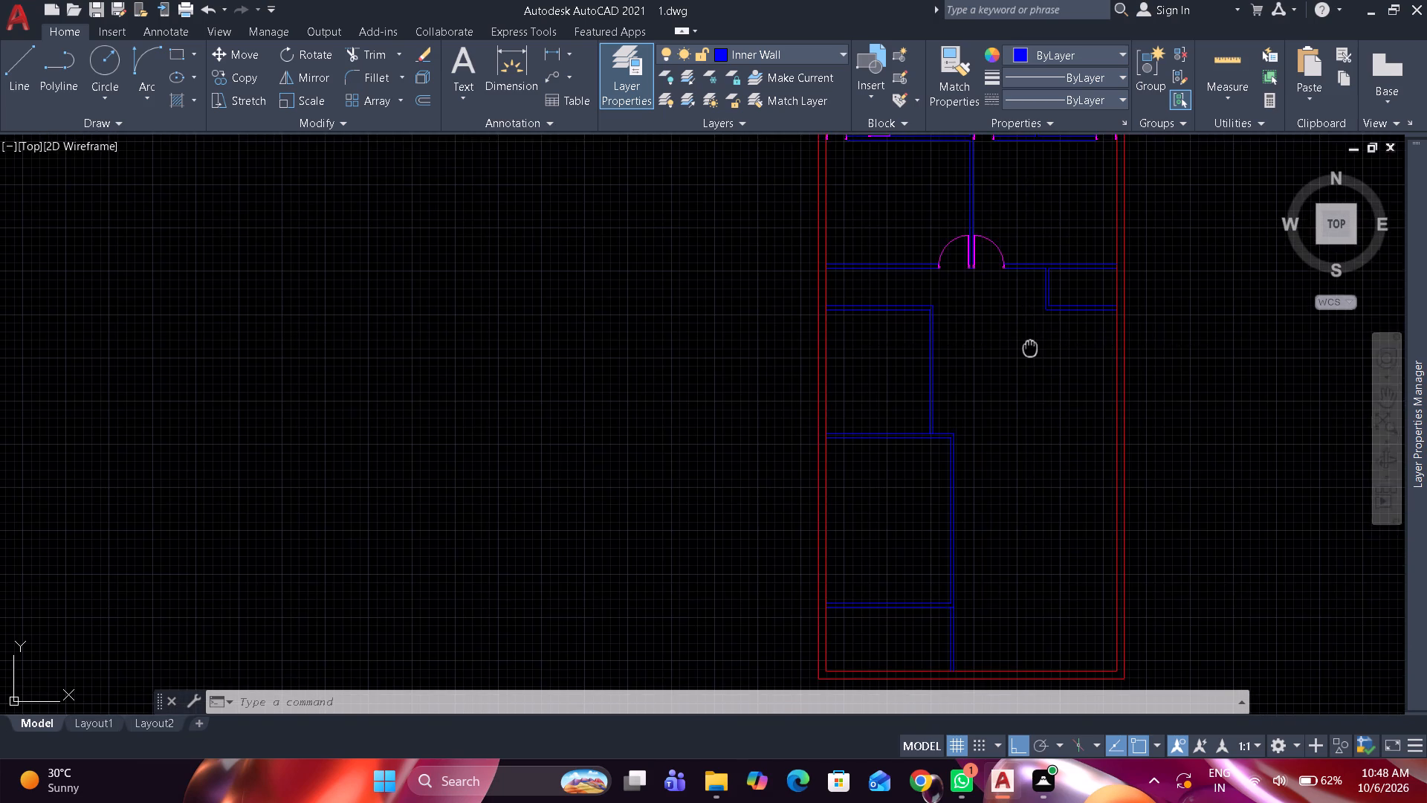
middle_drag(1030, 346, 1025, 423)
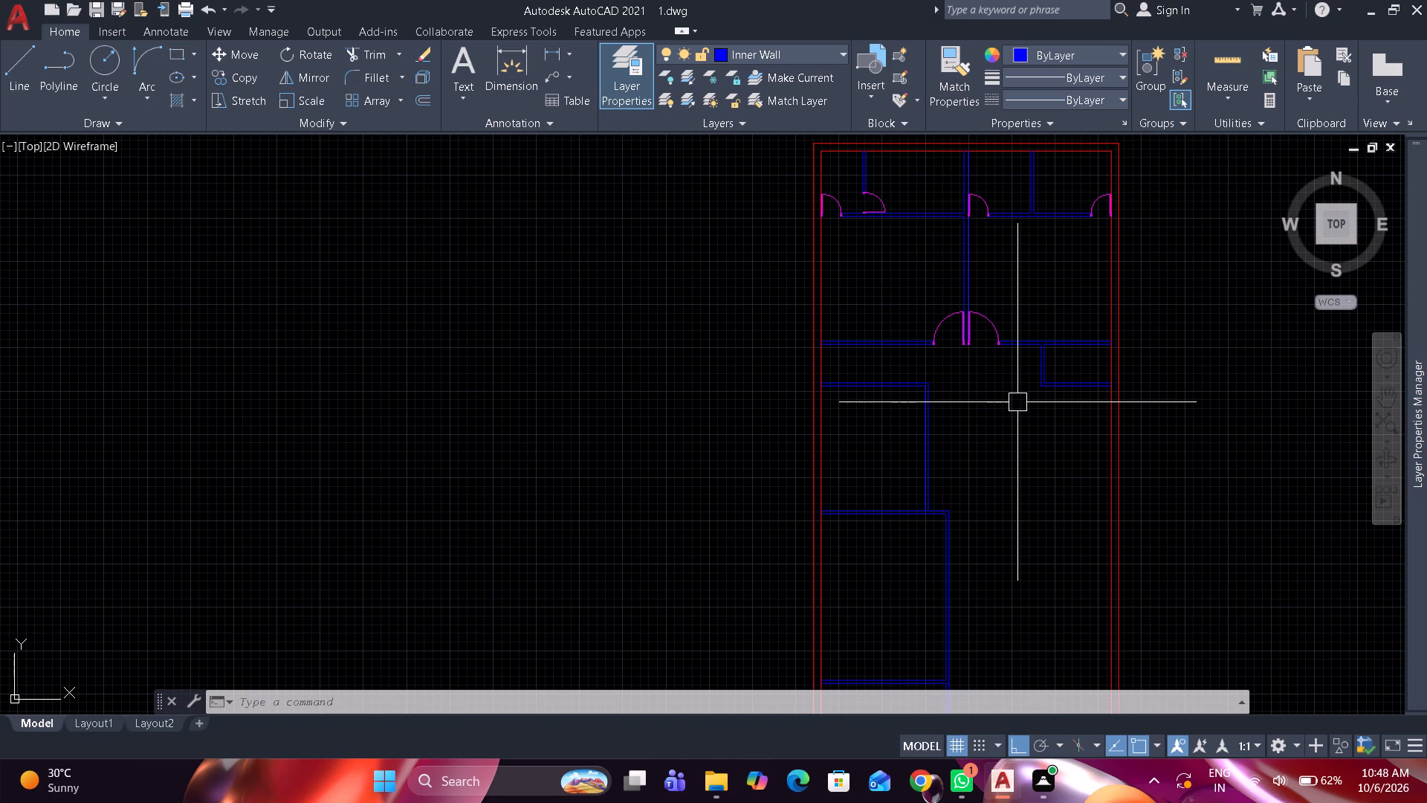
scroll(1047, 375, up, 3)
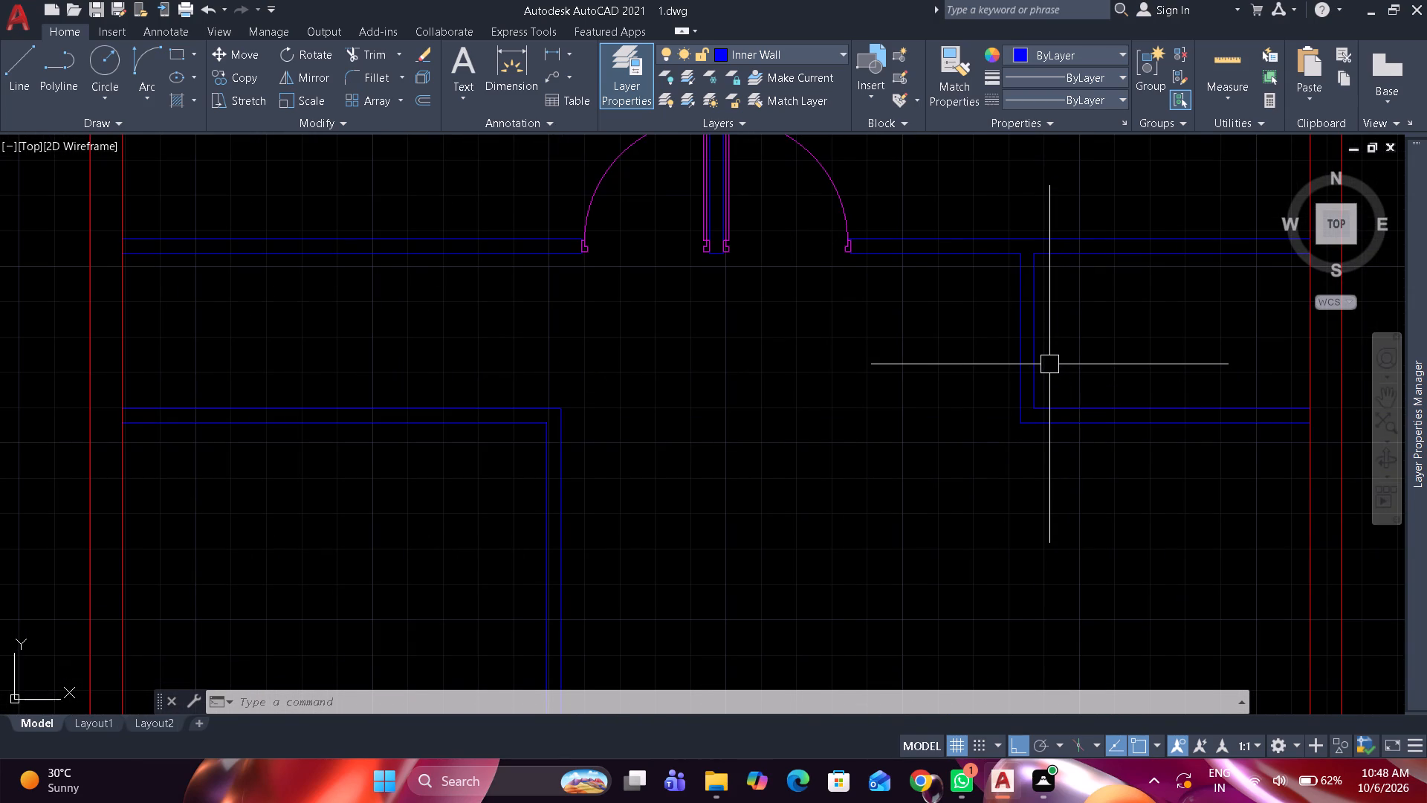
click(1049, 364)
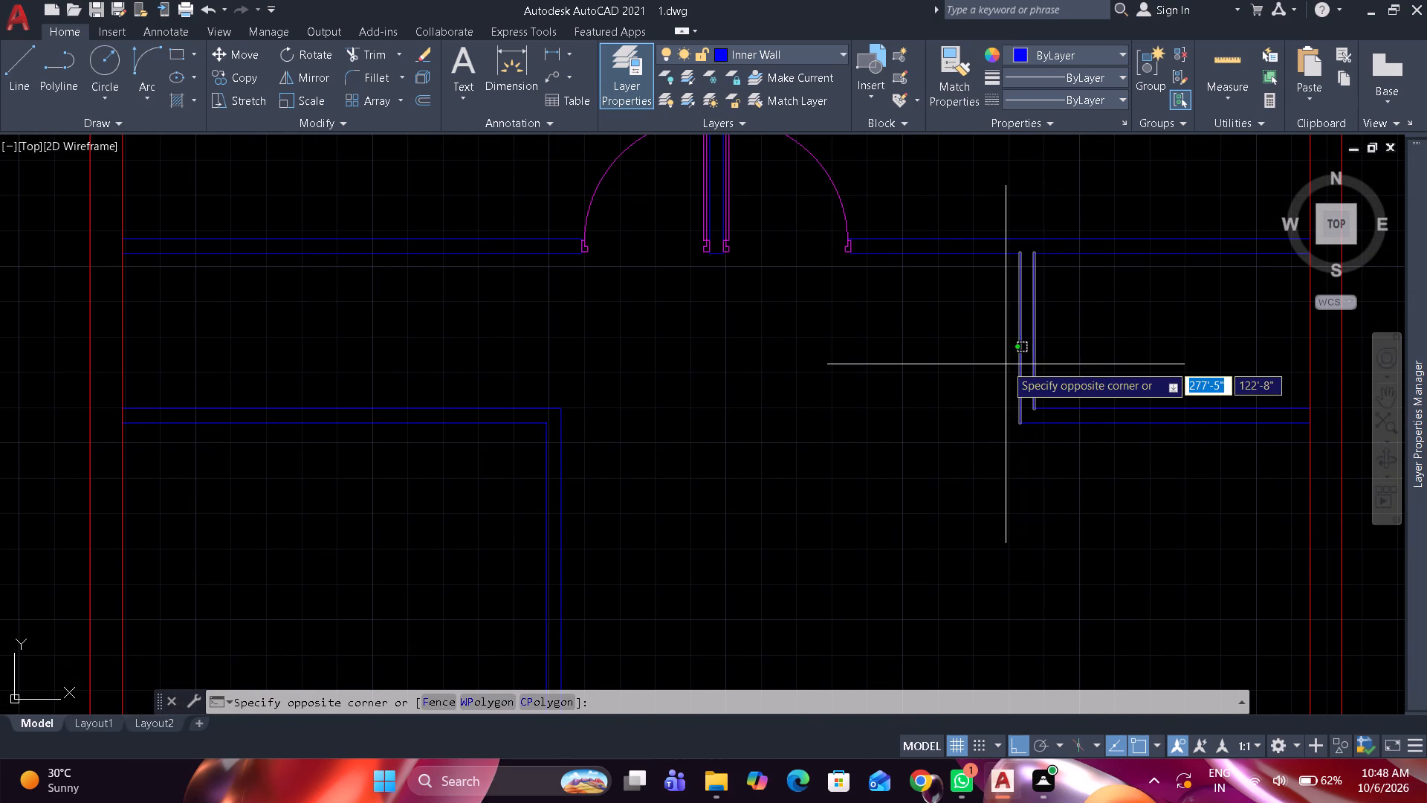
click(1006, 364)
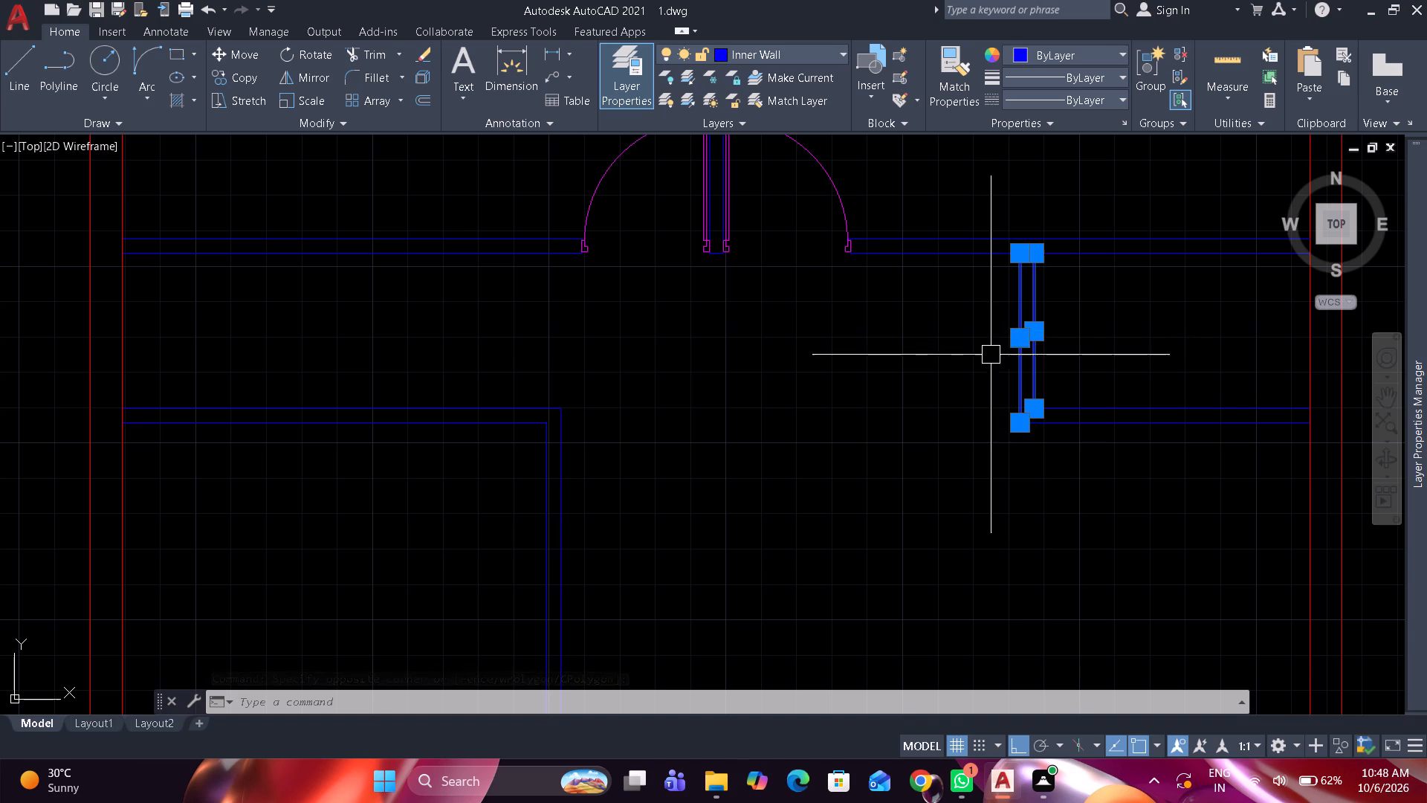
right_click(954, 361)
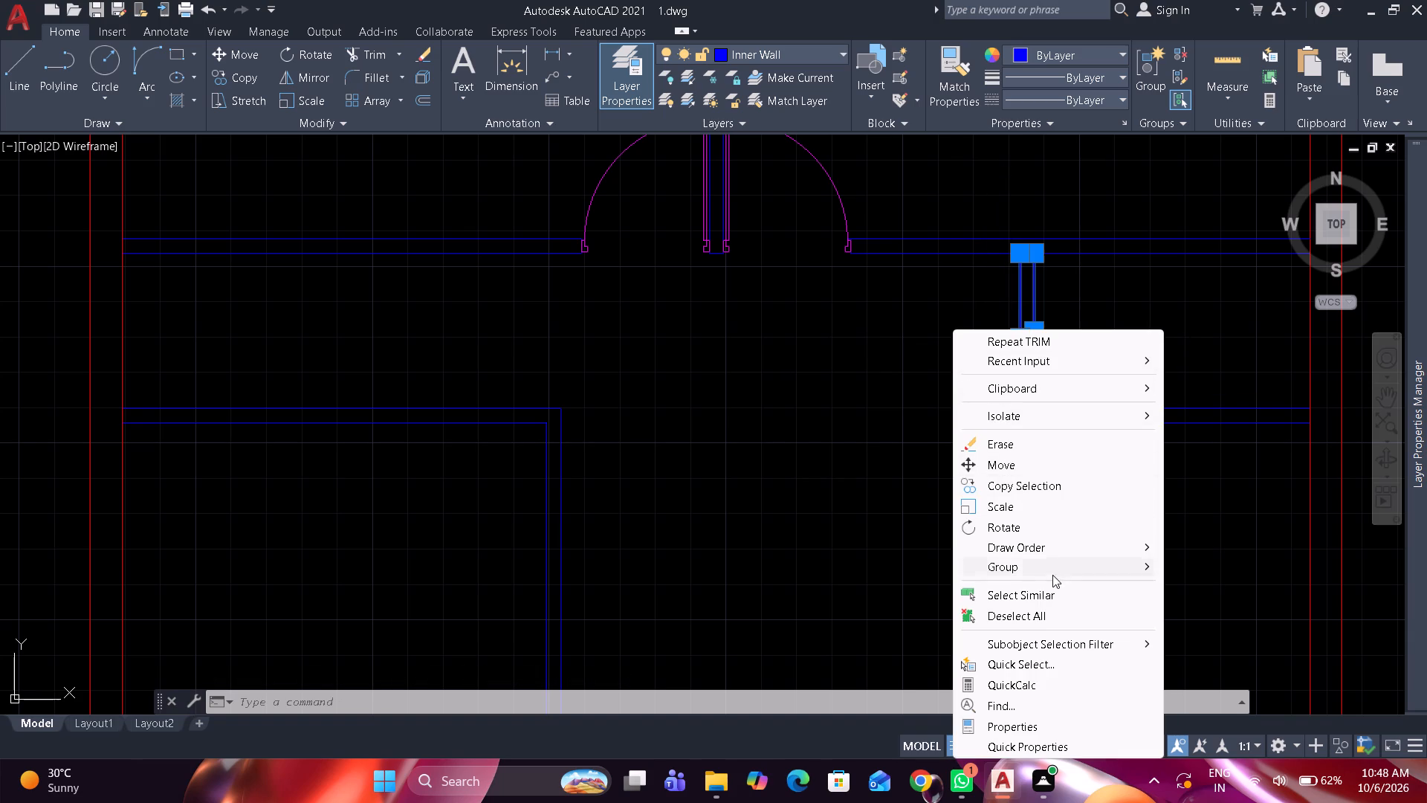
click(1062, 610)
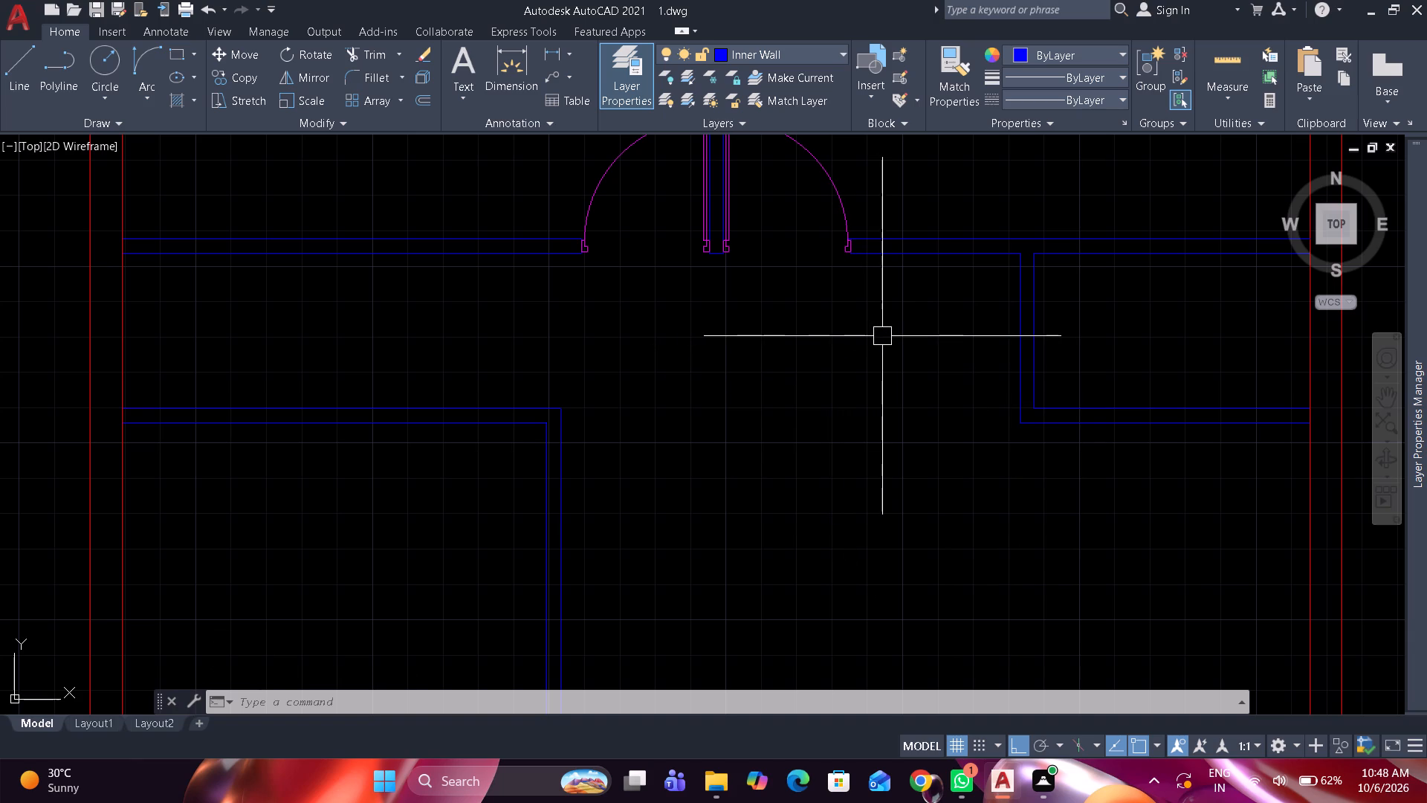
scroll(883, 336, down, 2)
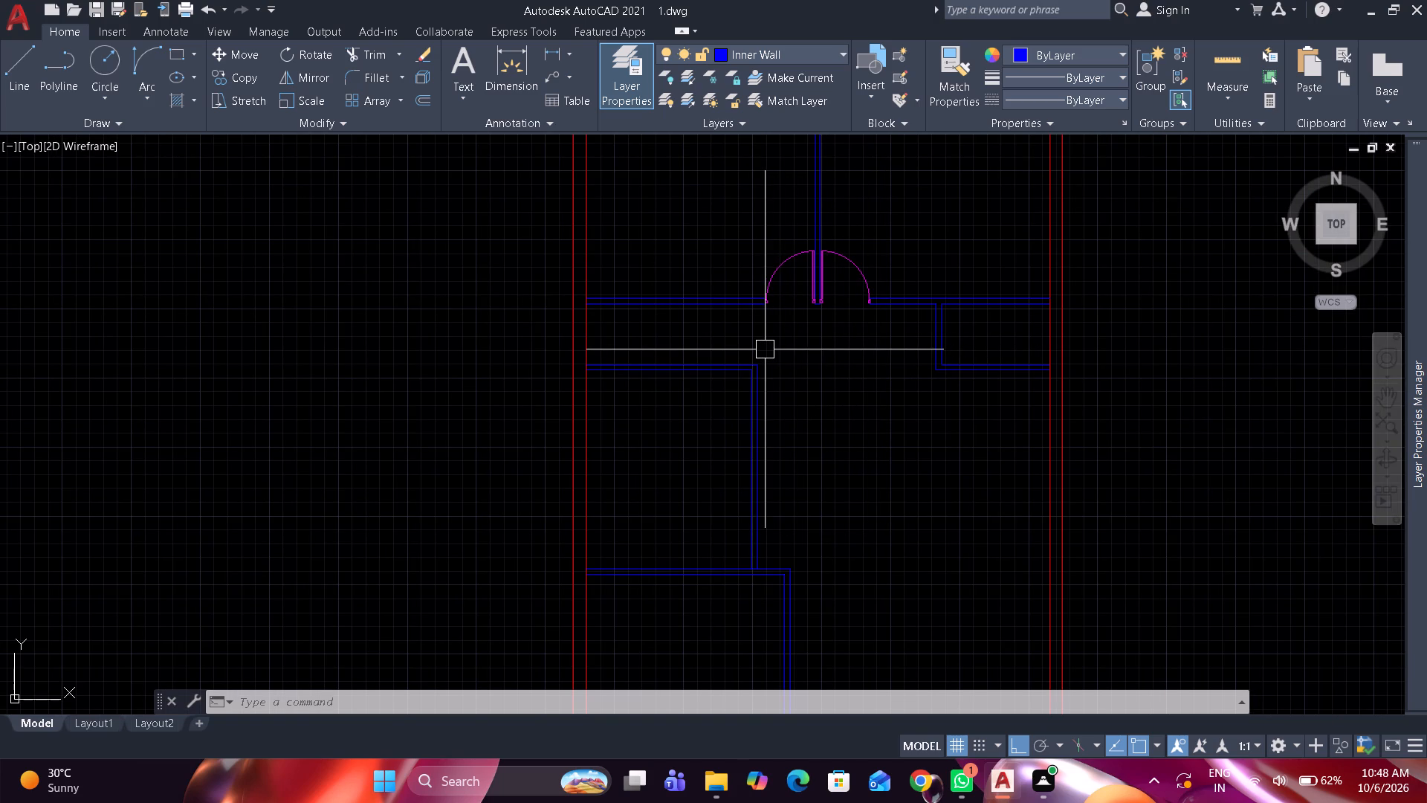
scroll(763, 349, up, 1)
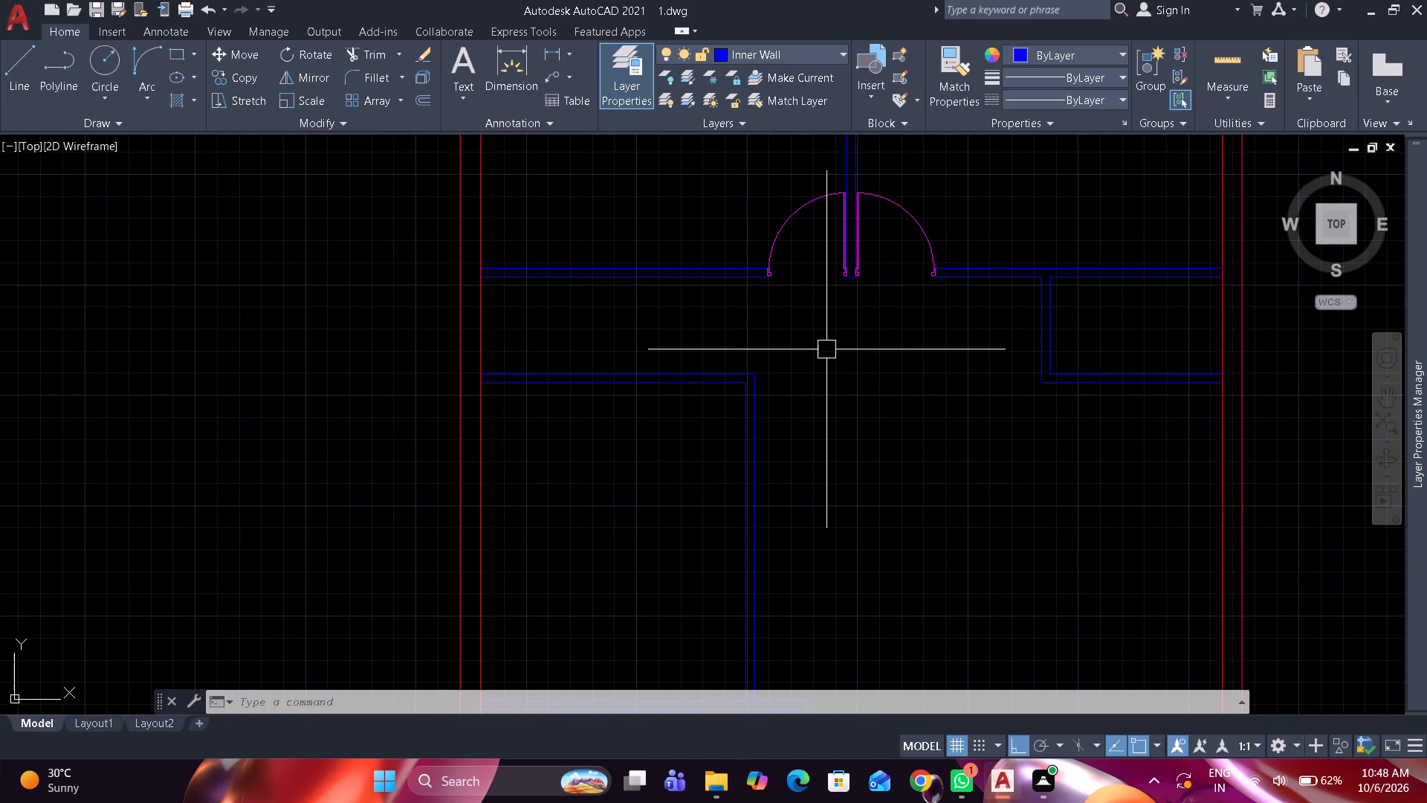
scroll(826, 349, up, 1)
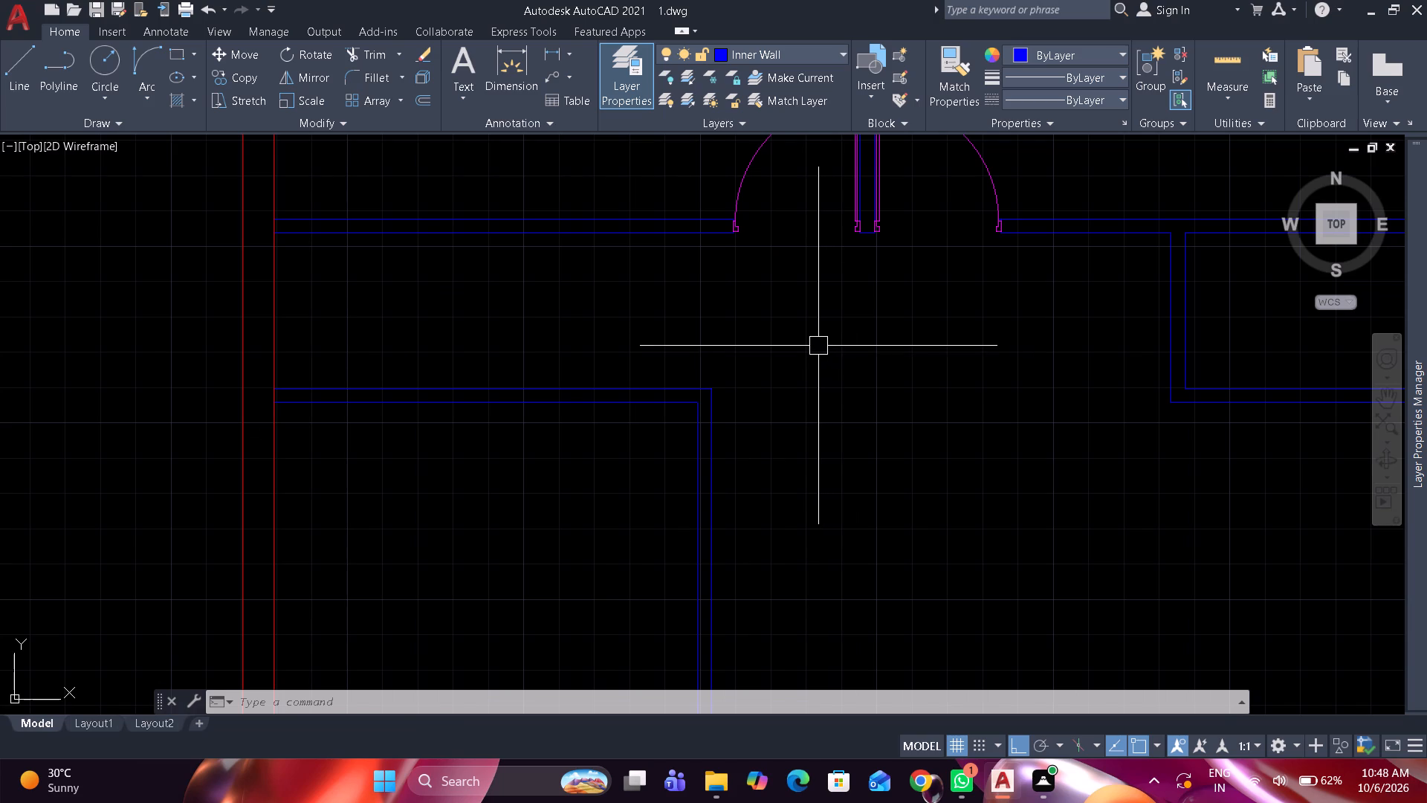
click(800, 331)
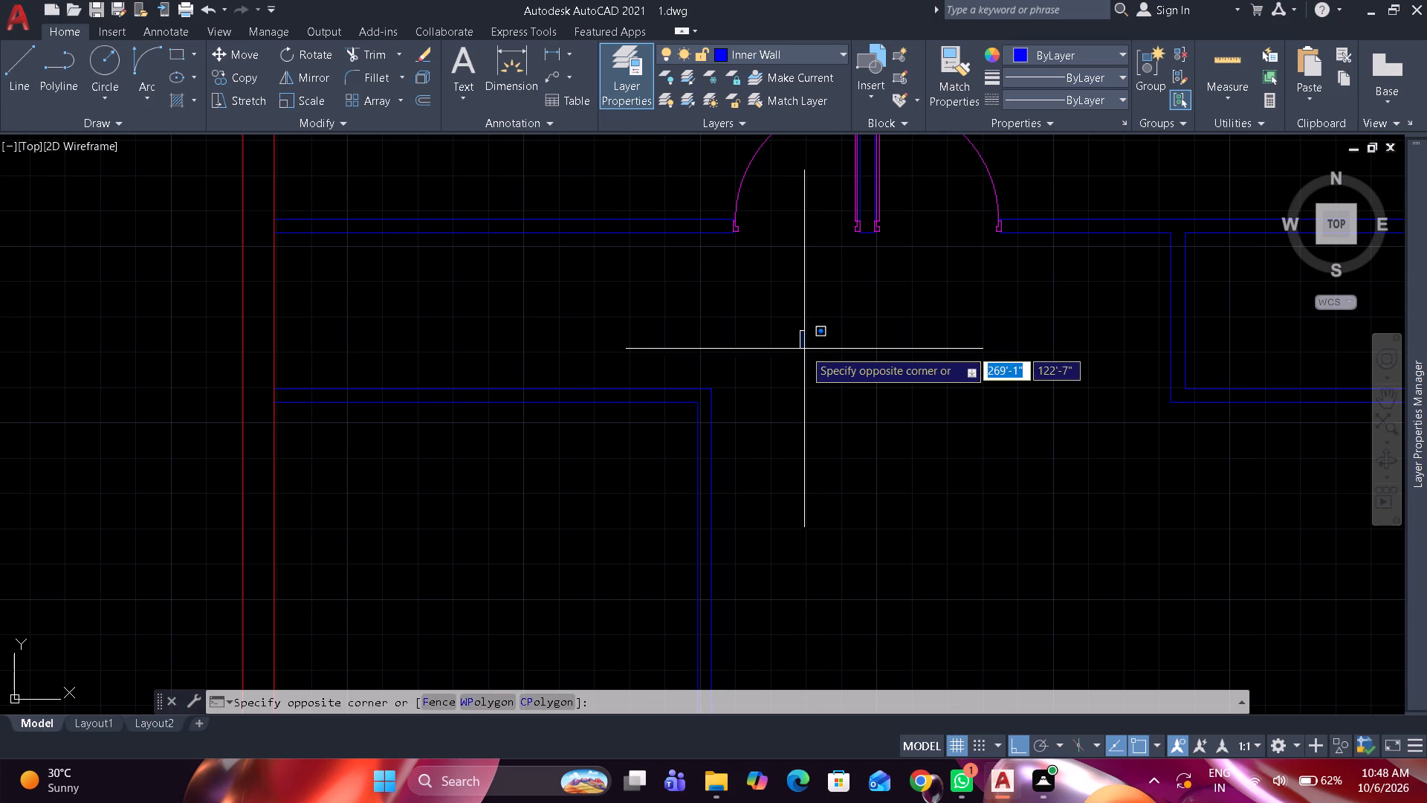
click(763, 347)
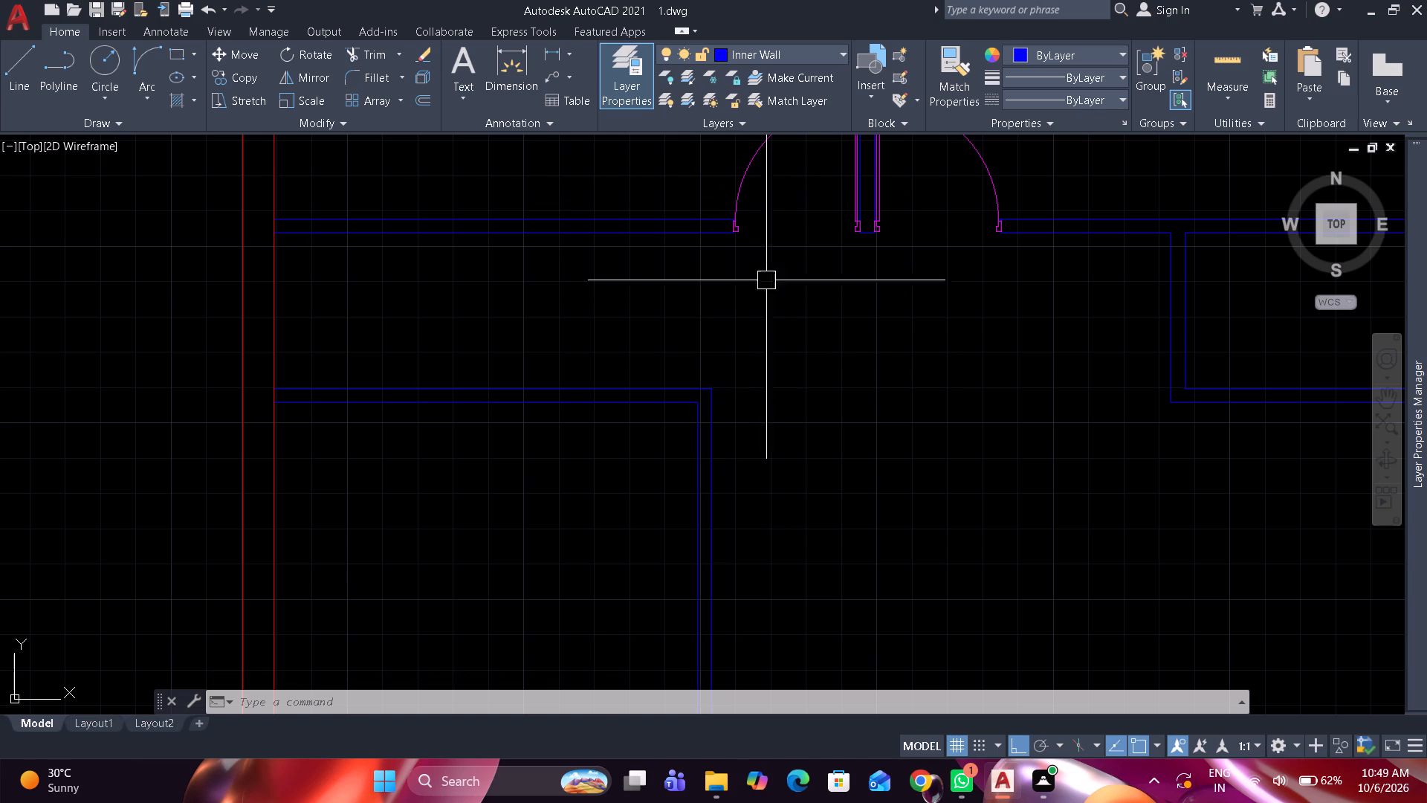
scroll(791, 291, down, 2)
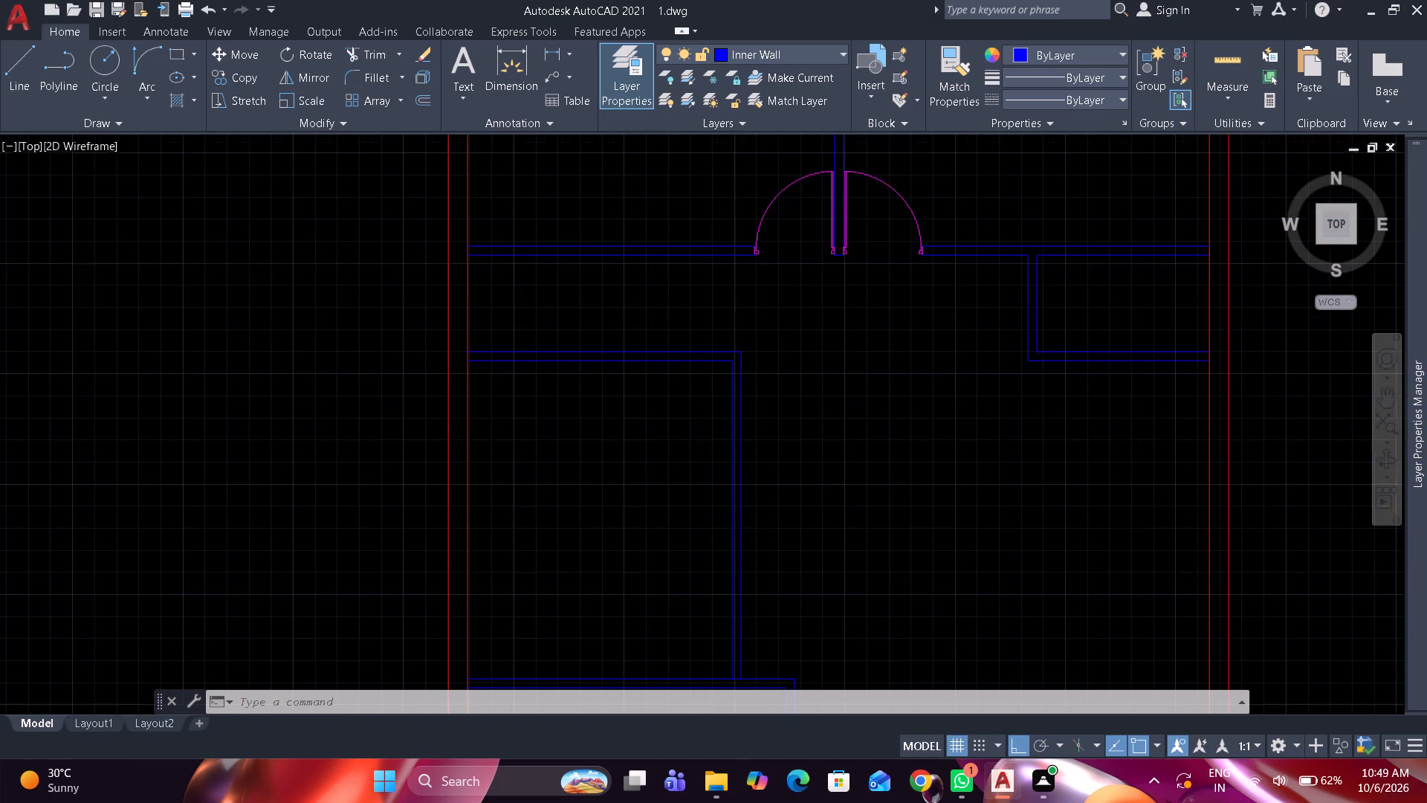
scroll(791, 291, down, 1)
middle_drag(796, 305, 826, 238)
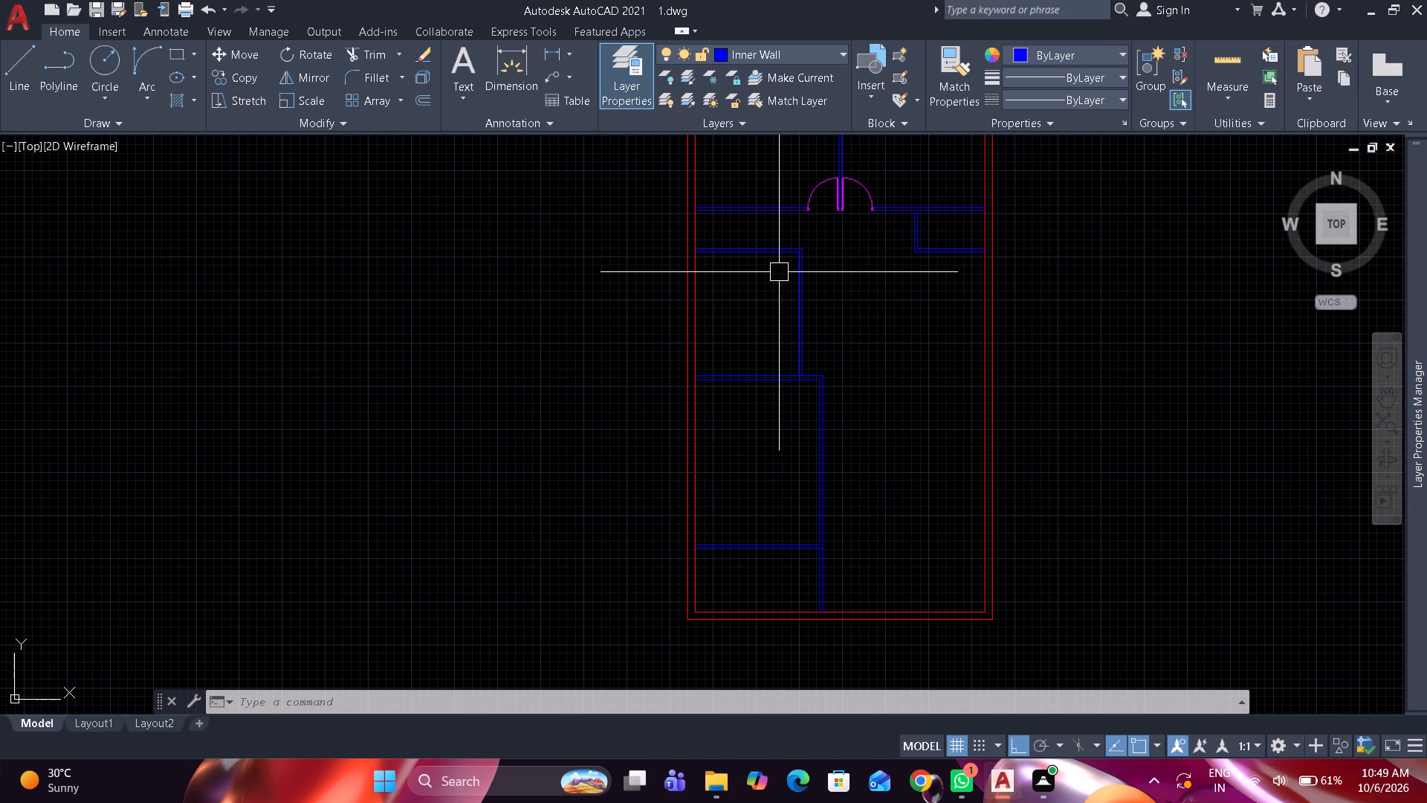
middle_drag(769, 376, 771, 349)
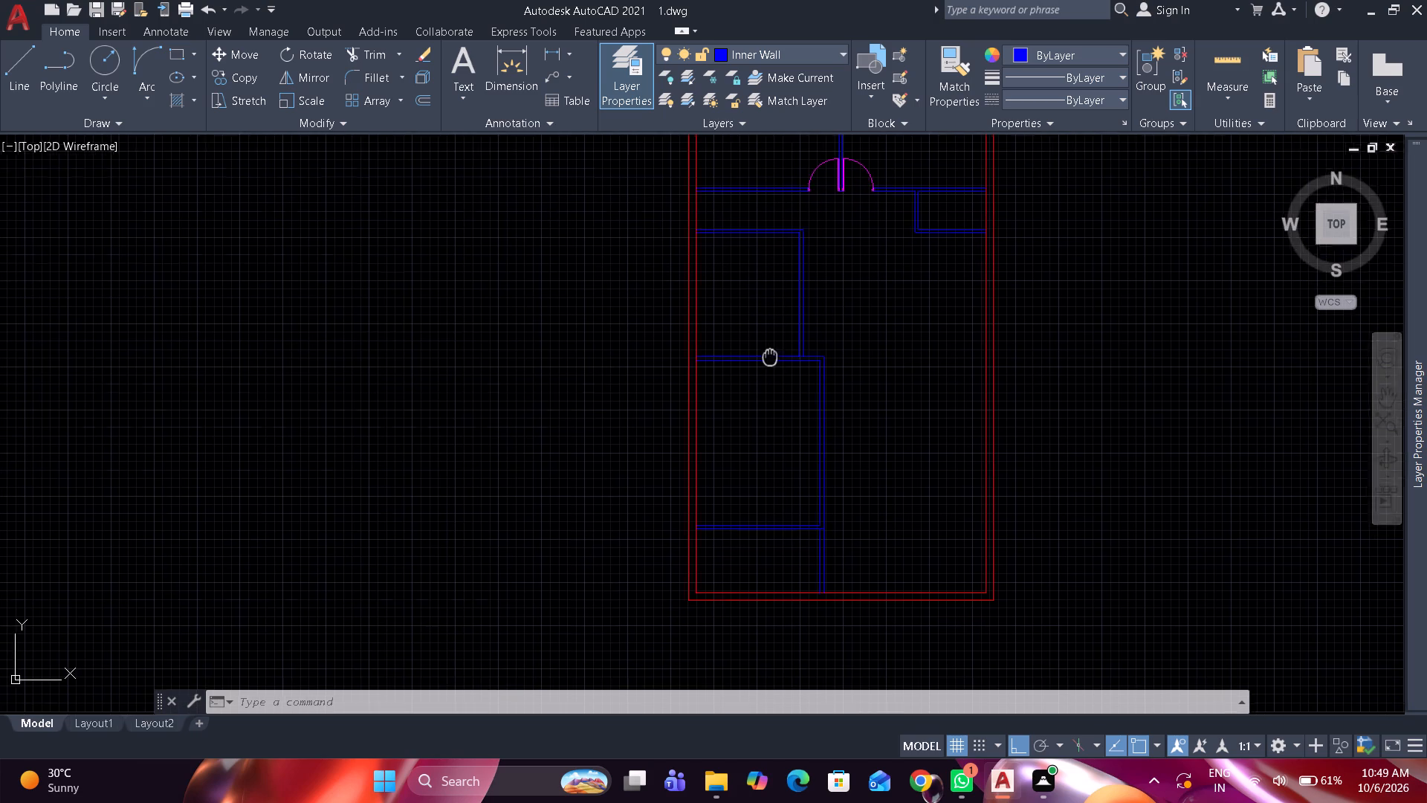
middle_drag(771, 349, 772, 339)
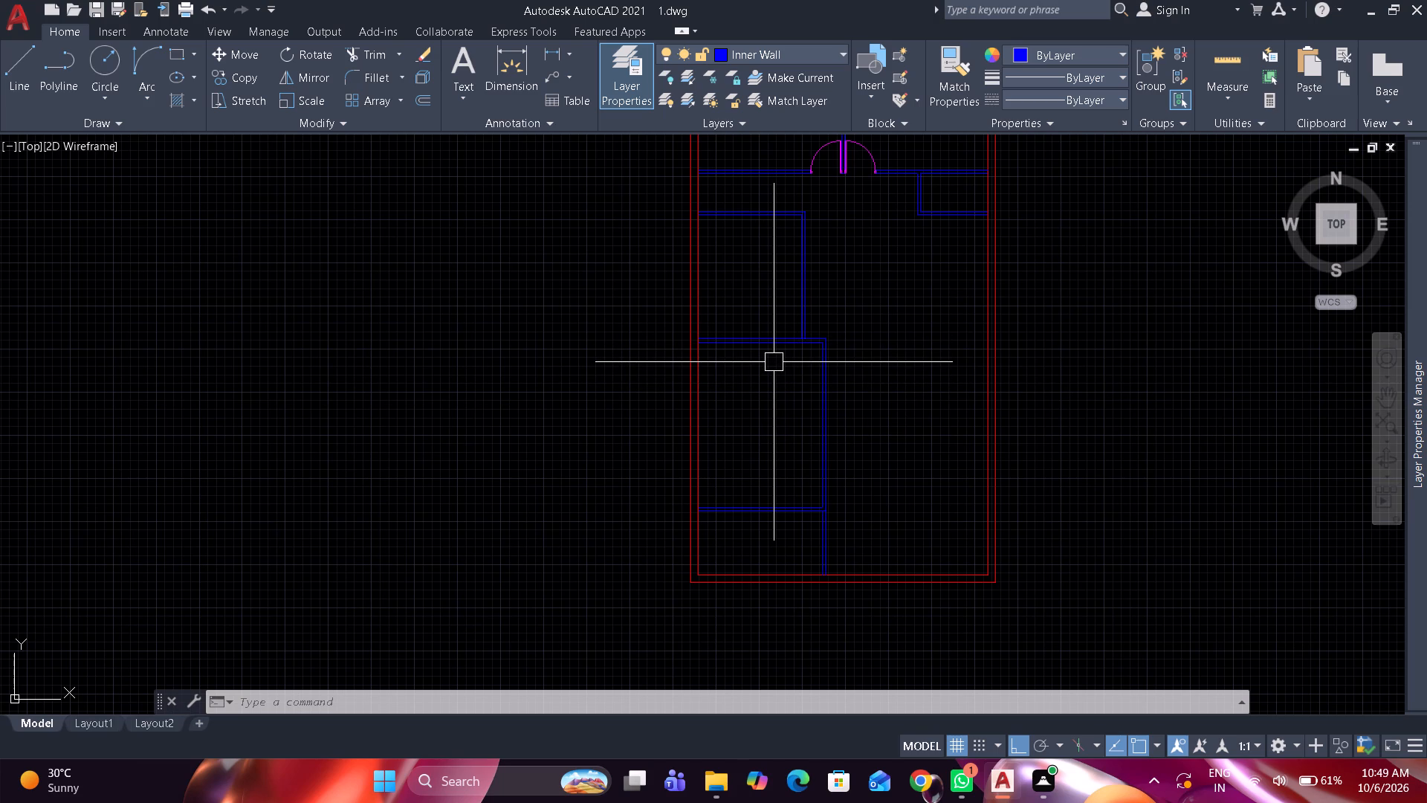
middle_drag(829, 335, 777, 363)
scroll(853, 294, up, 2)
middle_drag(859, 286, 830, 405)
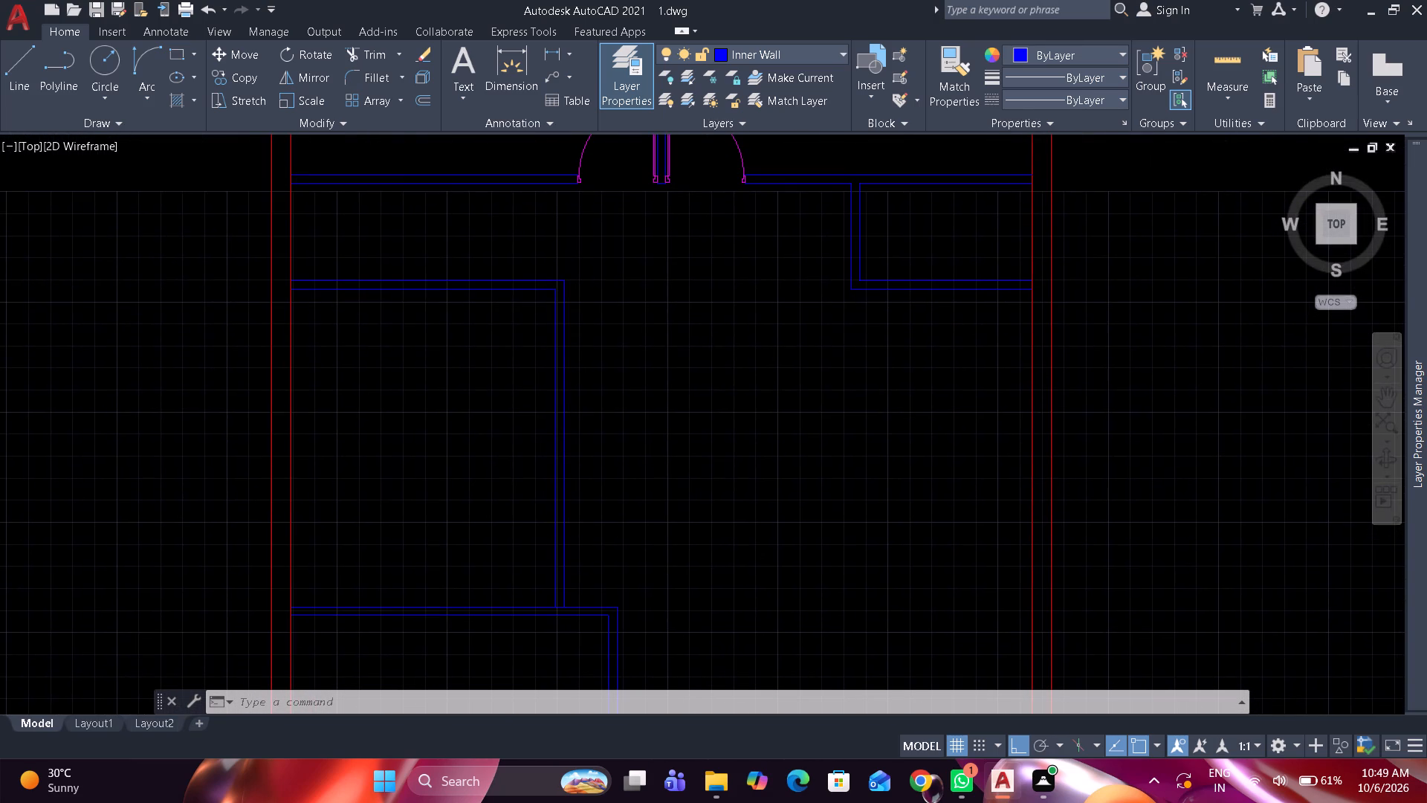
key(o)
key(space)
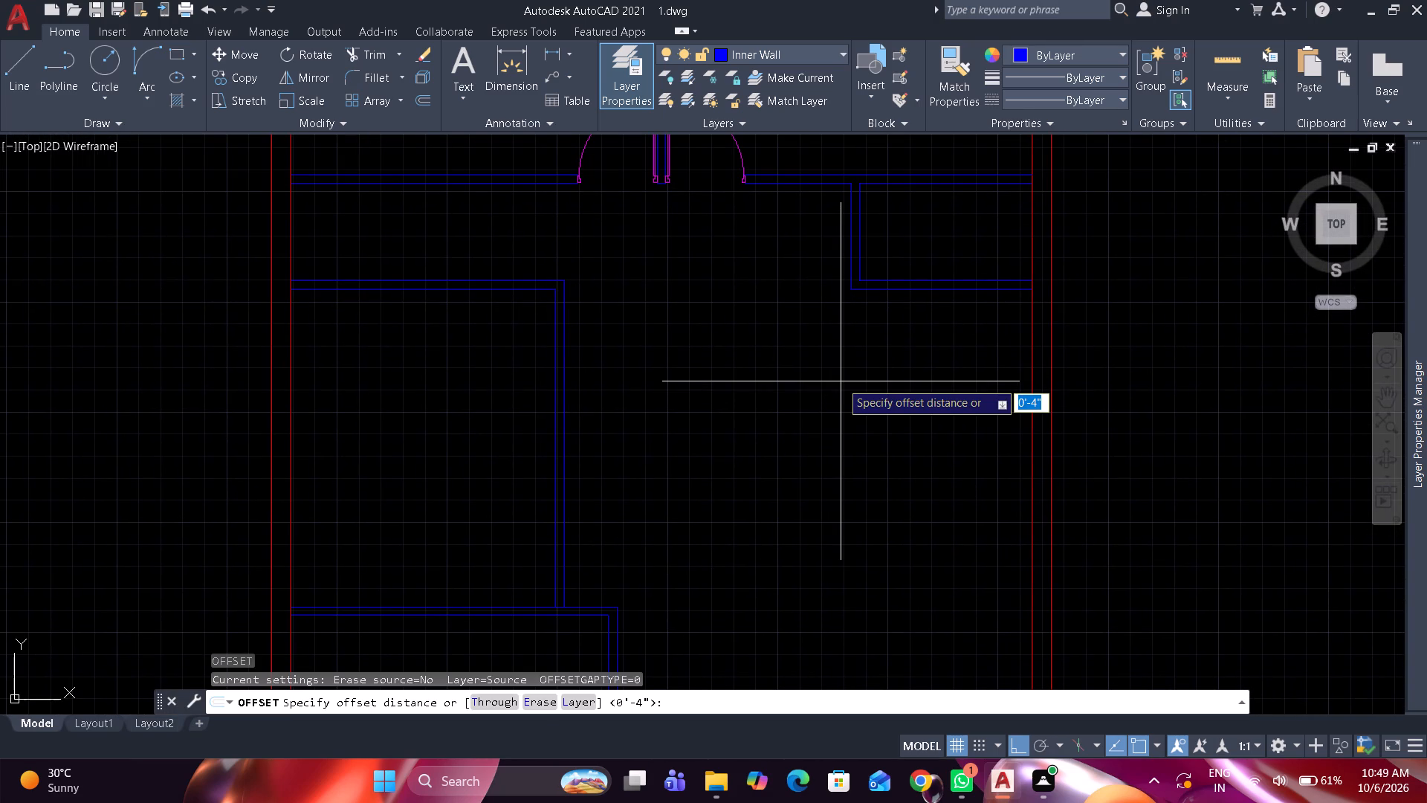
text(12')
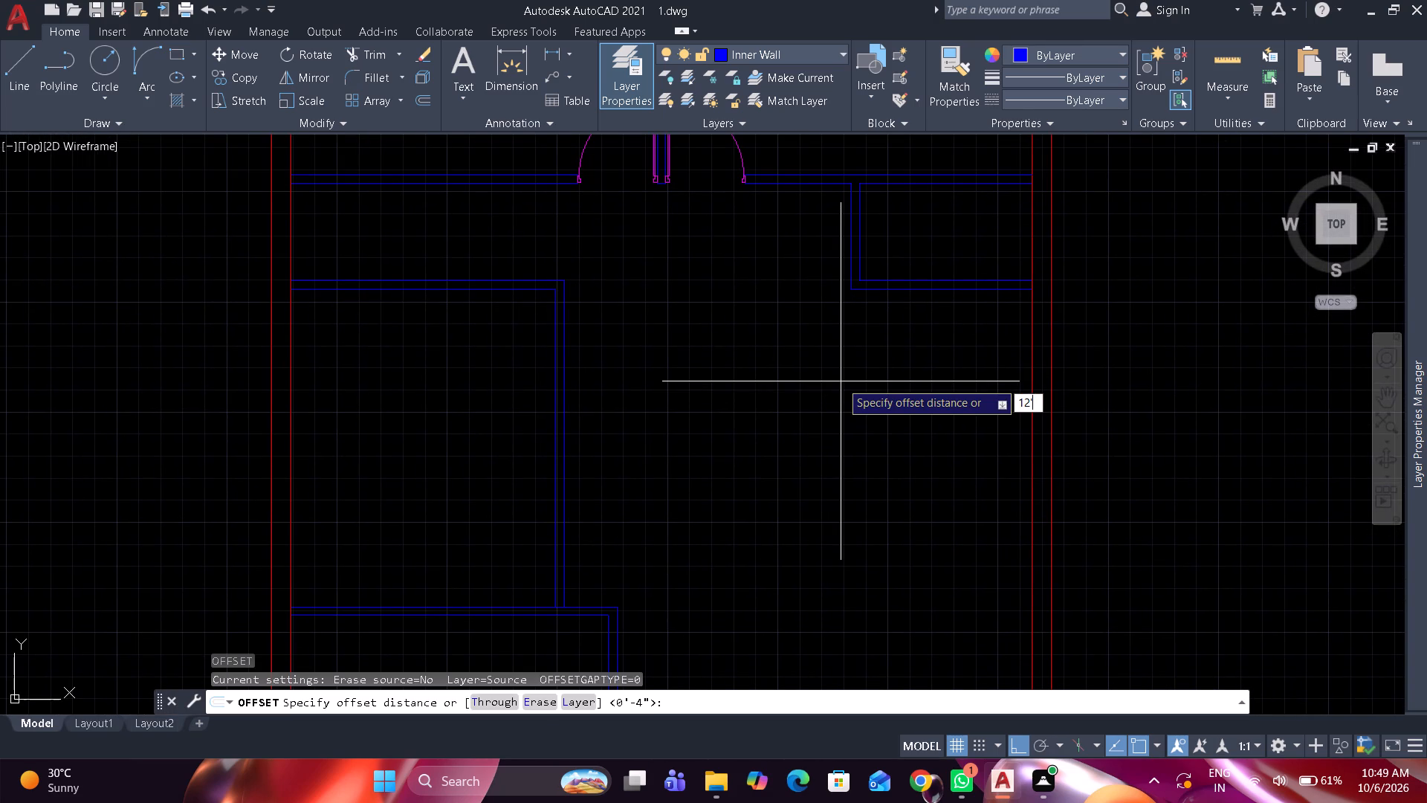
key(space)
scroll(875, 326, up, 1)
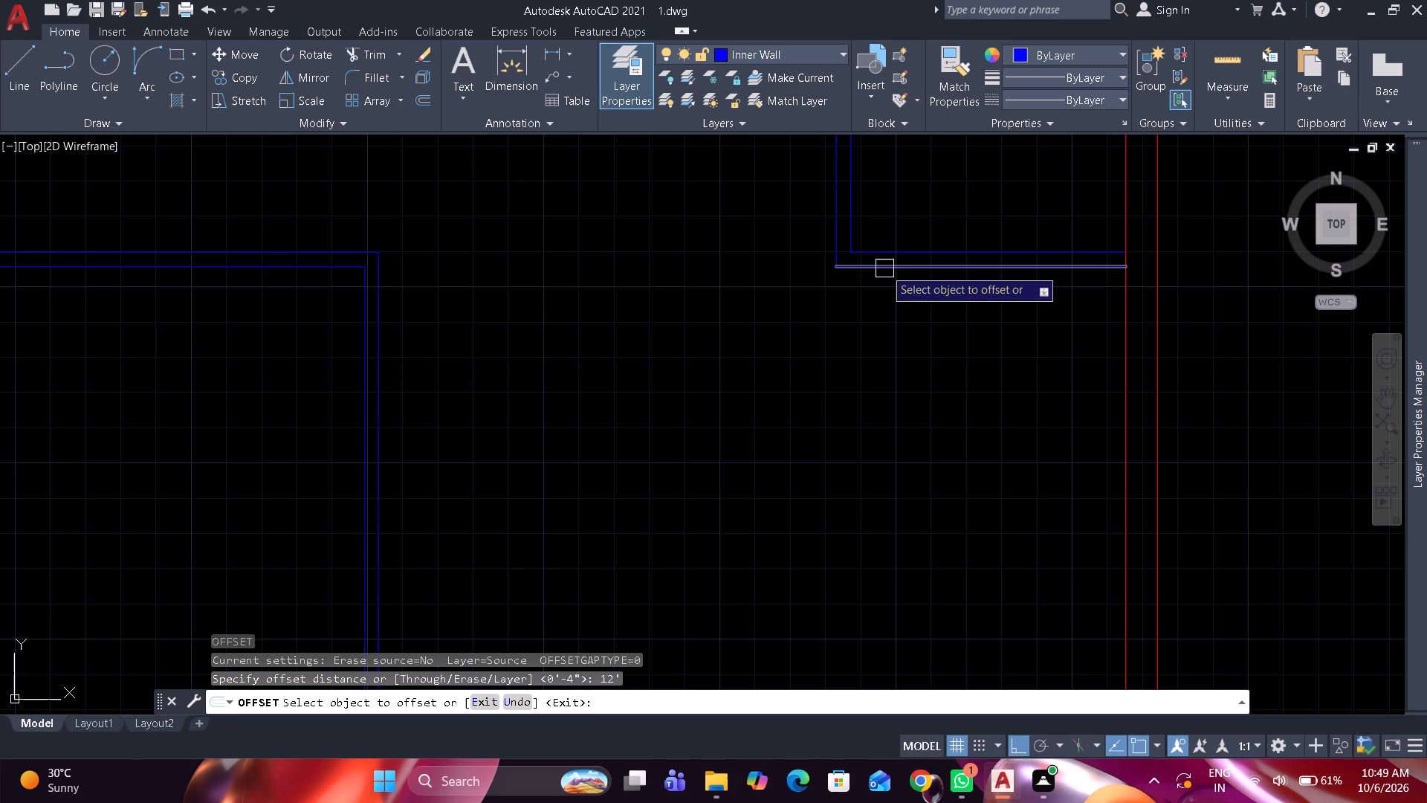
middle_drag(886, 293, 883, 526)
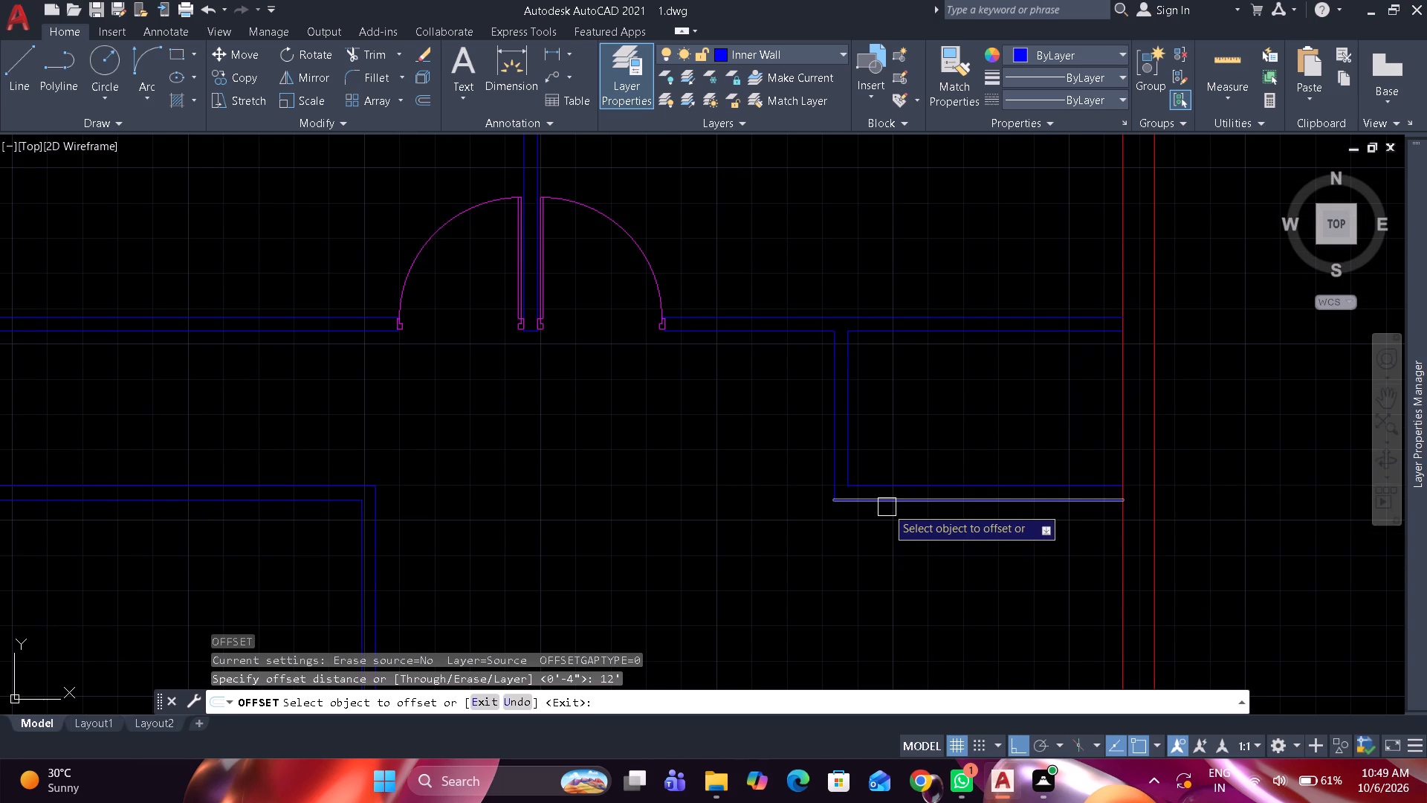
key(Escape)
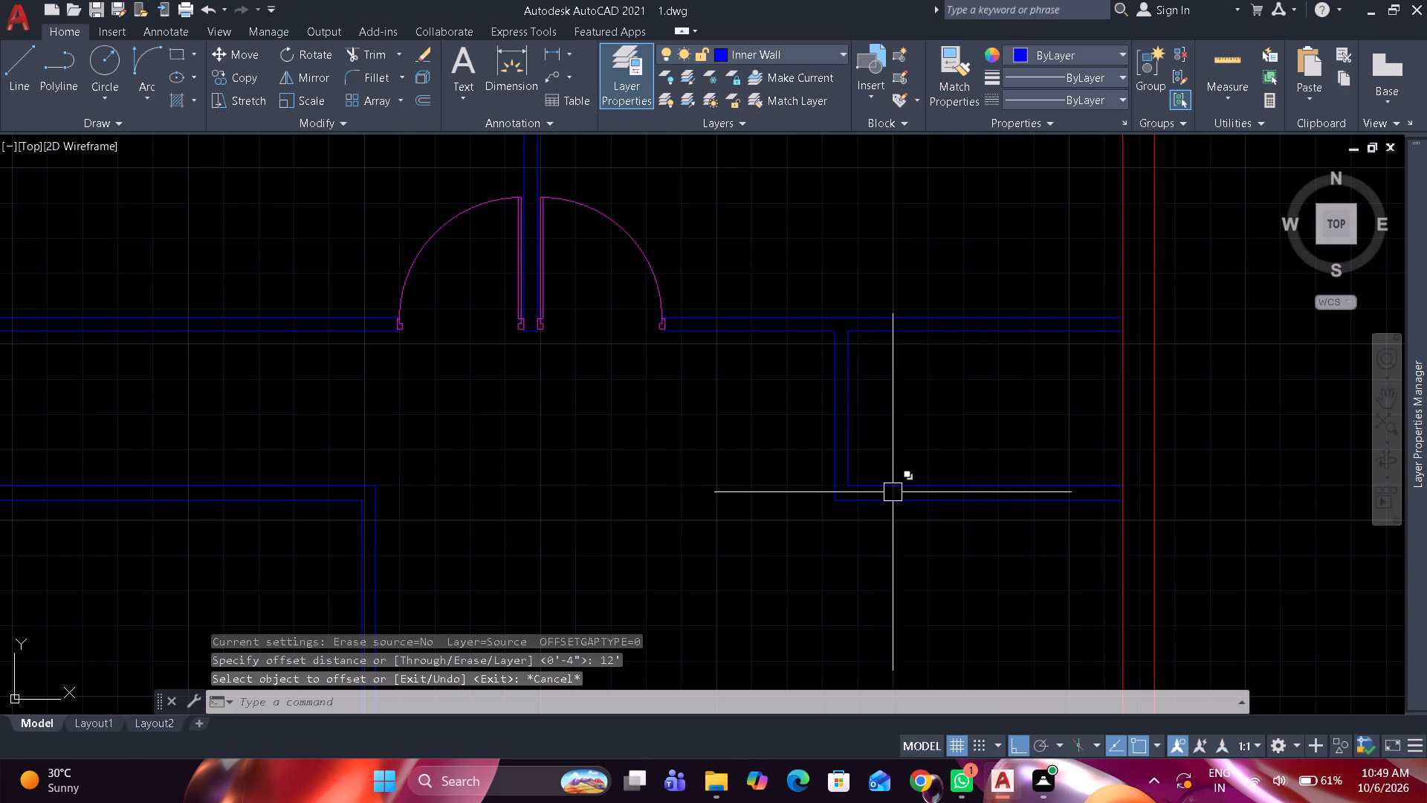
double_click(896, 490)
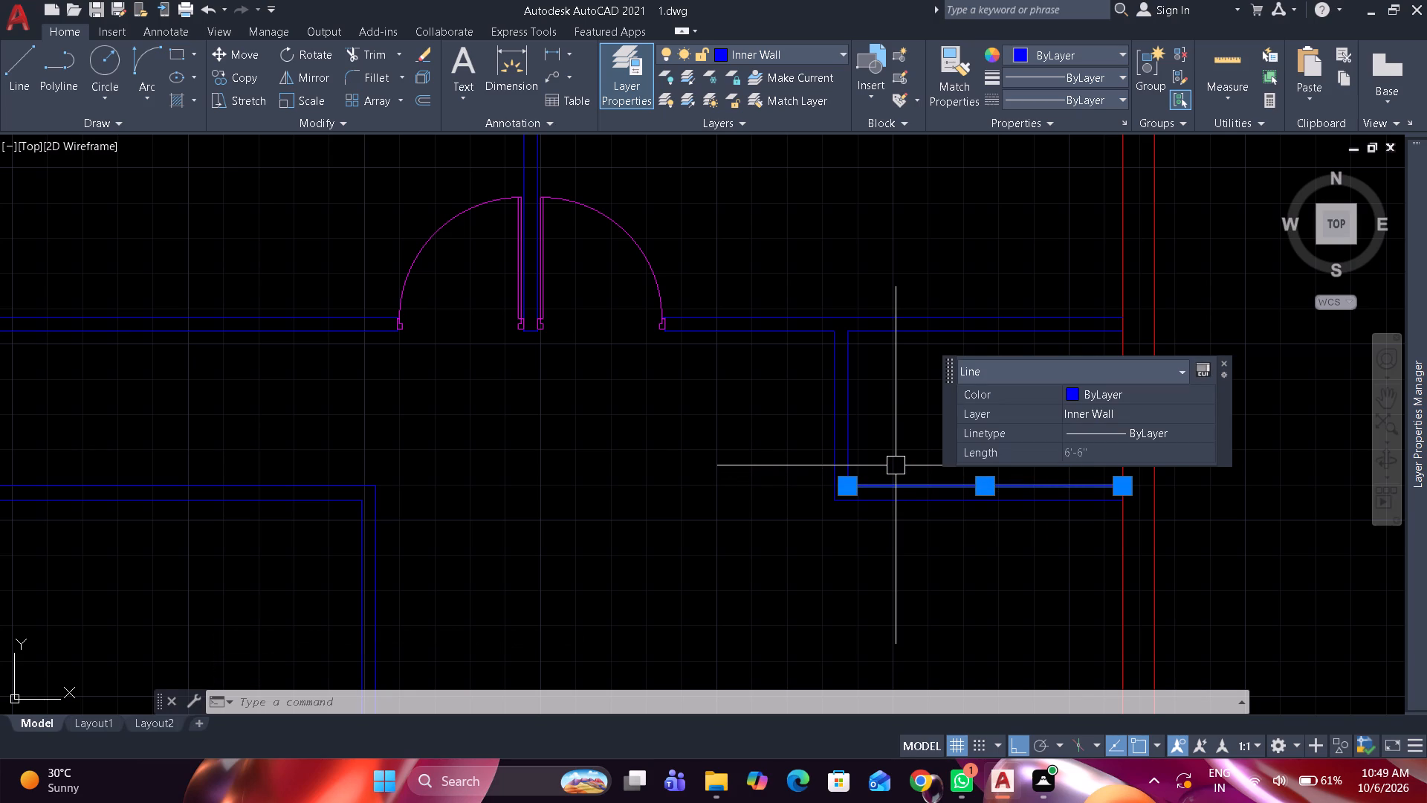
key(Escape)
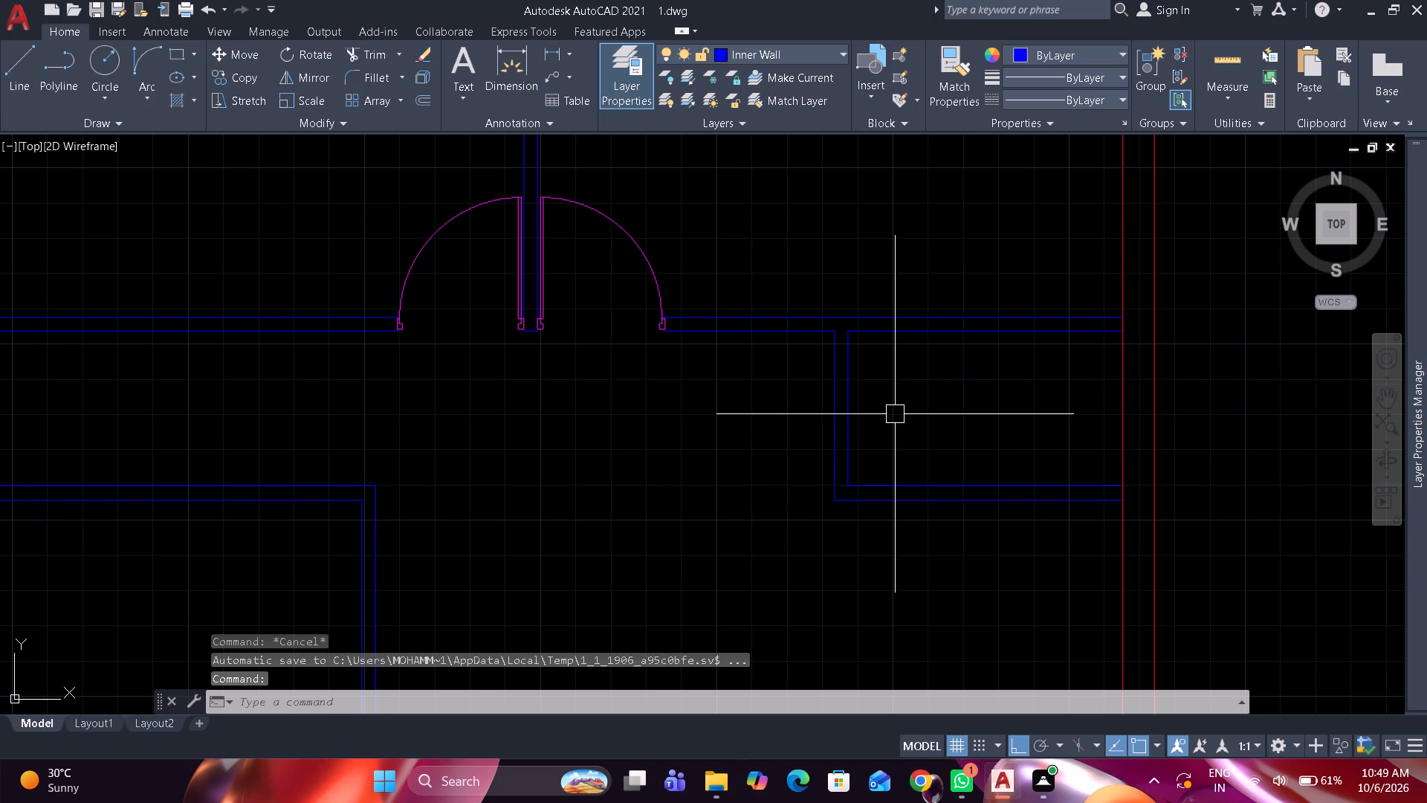
Offset the lower face of the small right-hand room's bottom partition 12' downward.
text(o)
key(space)
text(12')
key(space)
click(896, 497)
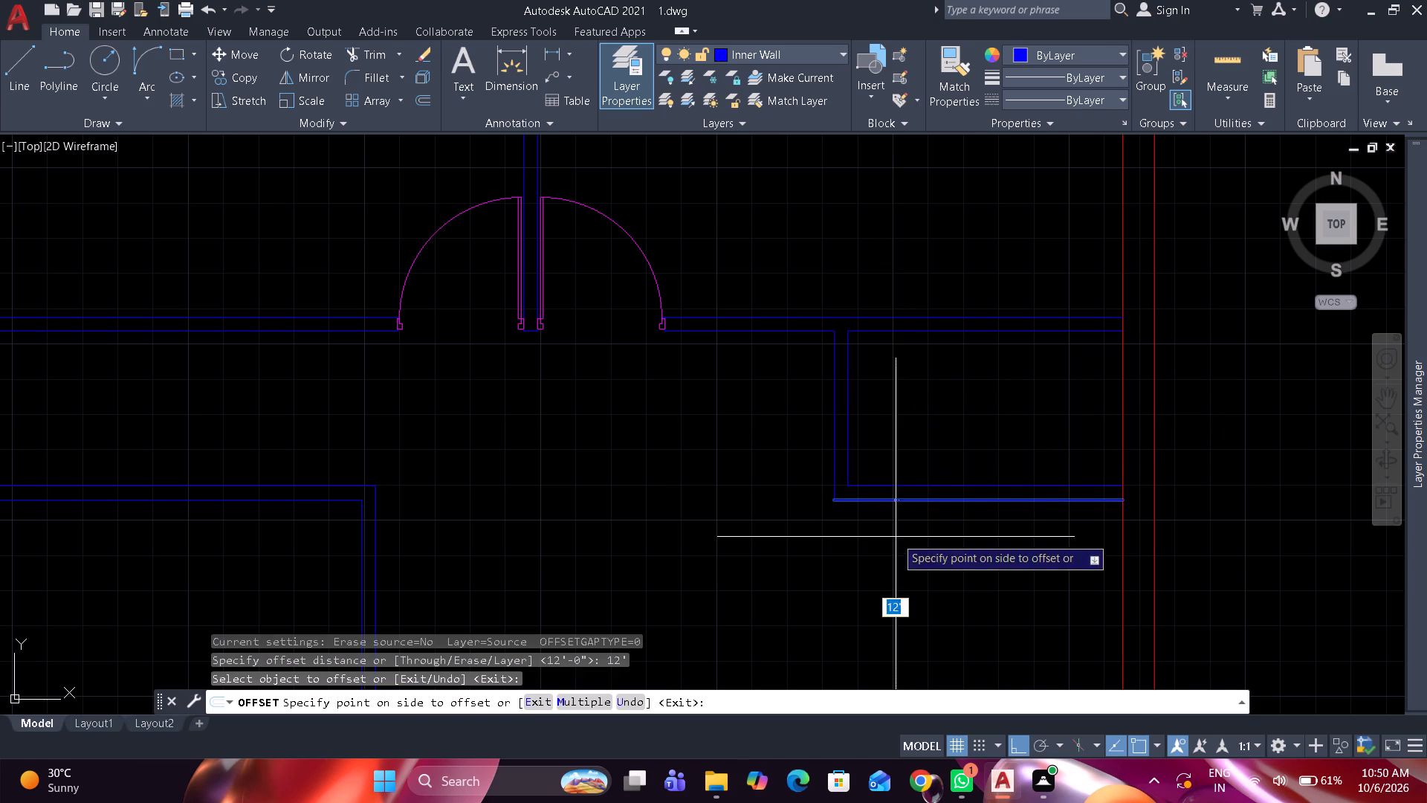
middle_drag(896, 540, 884, 392)
scroll(883, 382, down, 2)
click(892, 459)
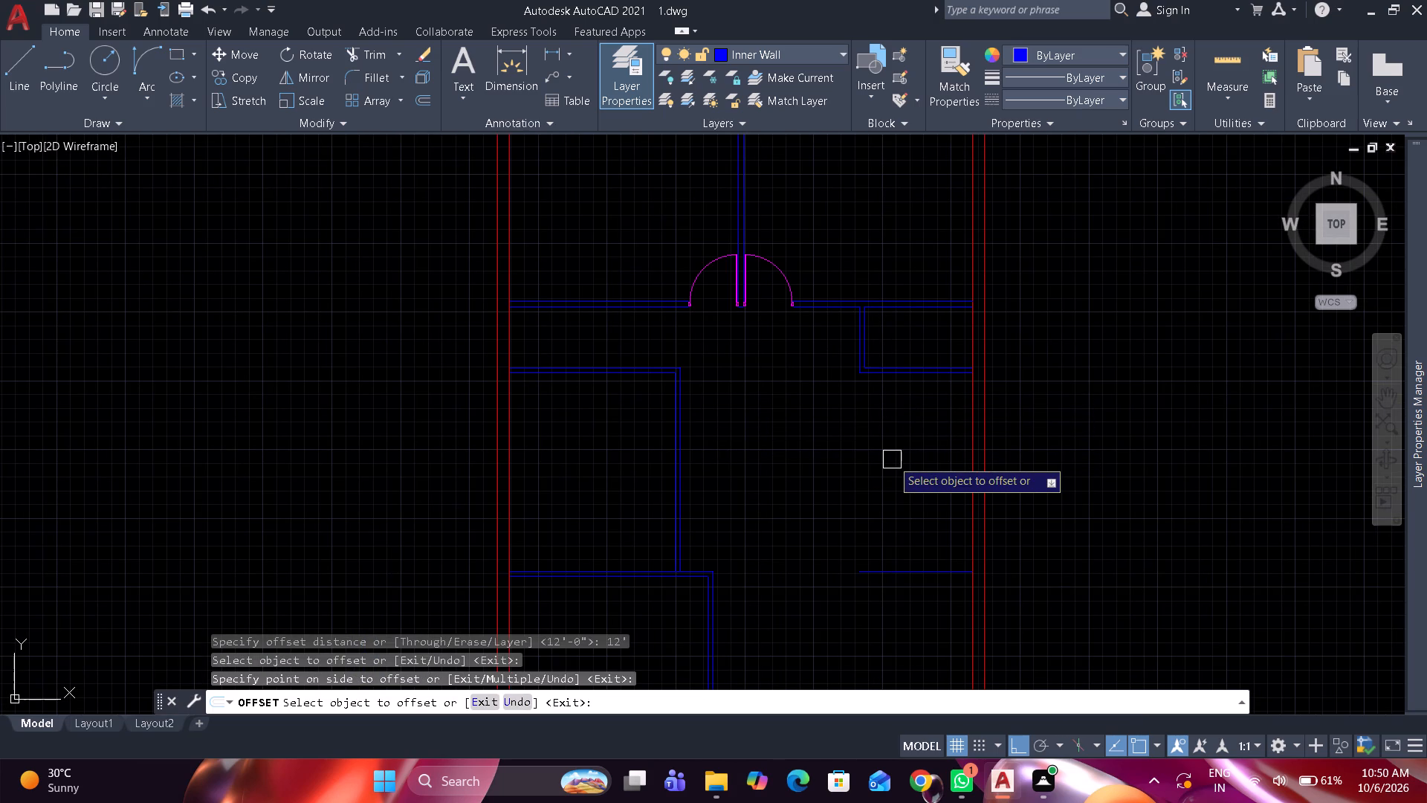
key(space)
Offset the new horizontal line by the right outer wall 4" downward to give the partition its thickness.
key(space)
key(4)
key(shift+quotedbl)
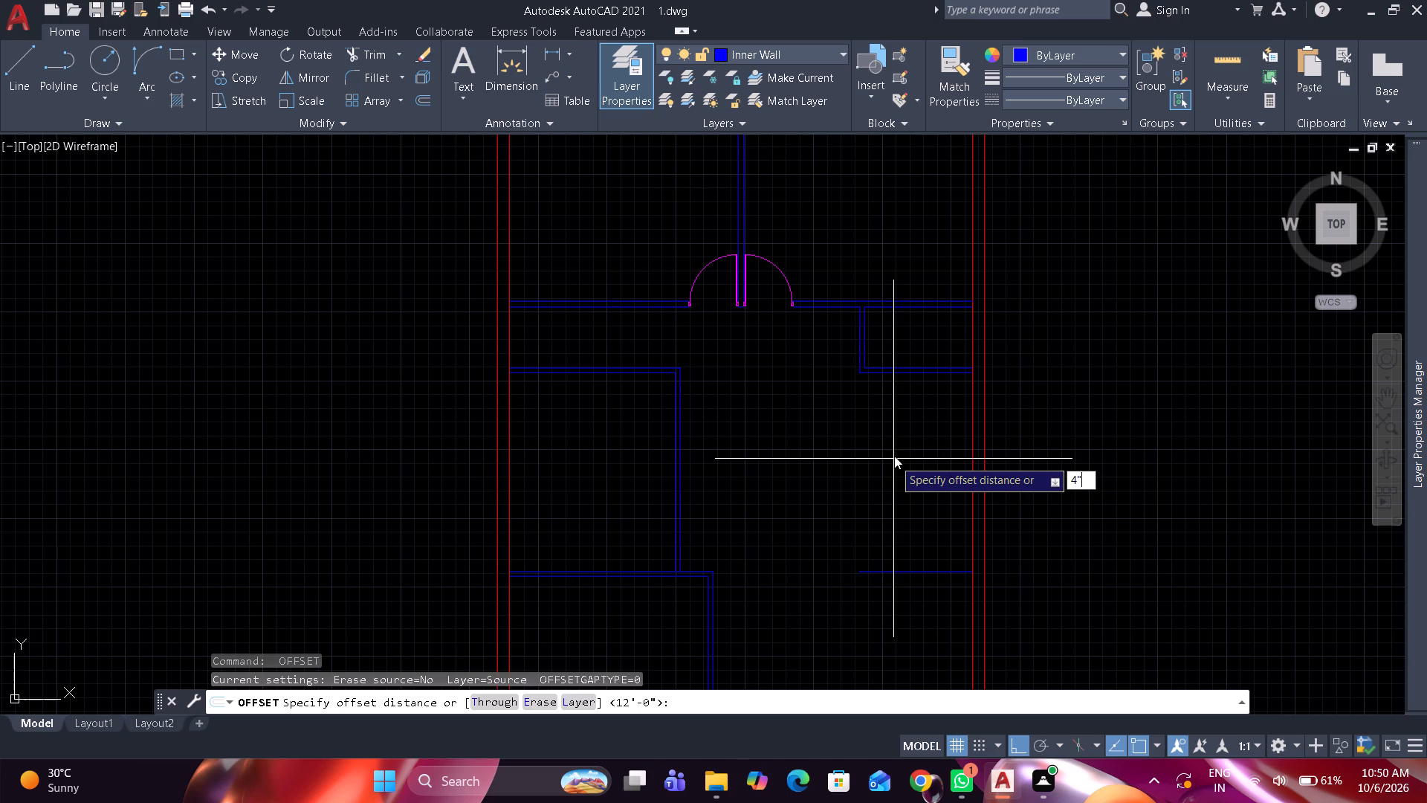
key(space)
drag(905, 570, 905, 577)
click(893, 630)
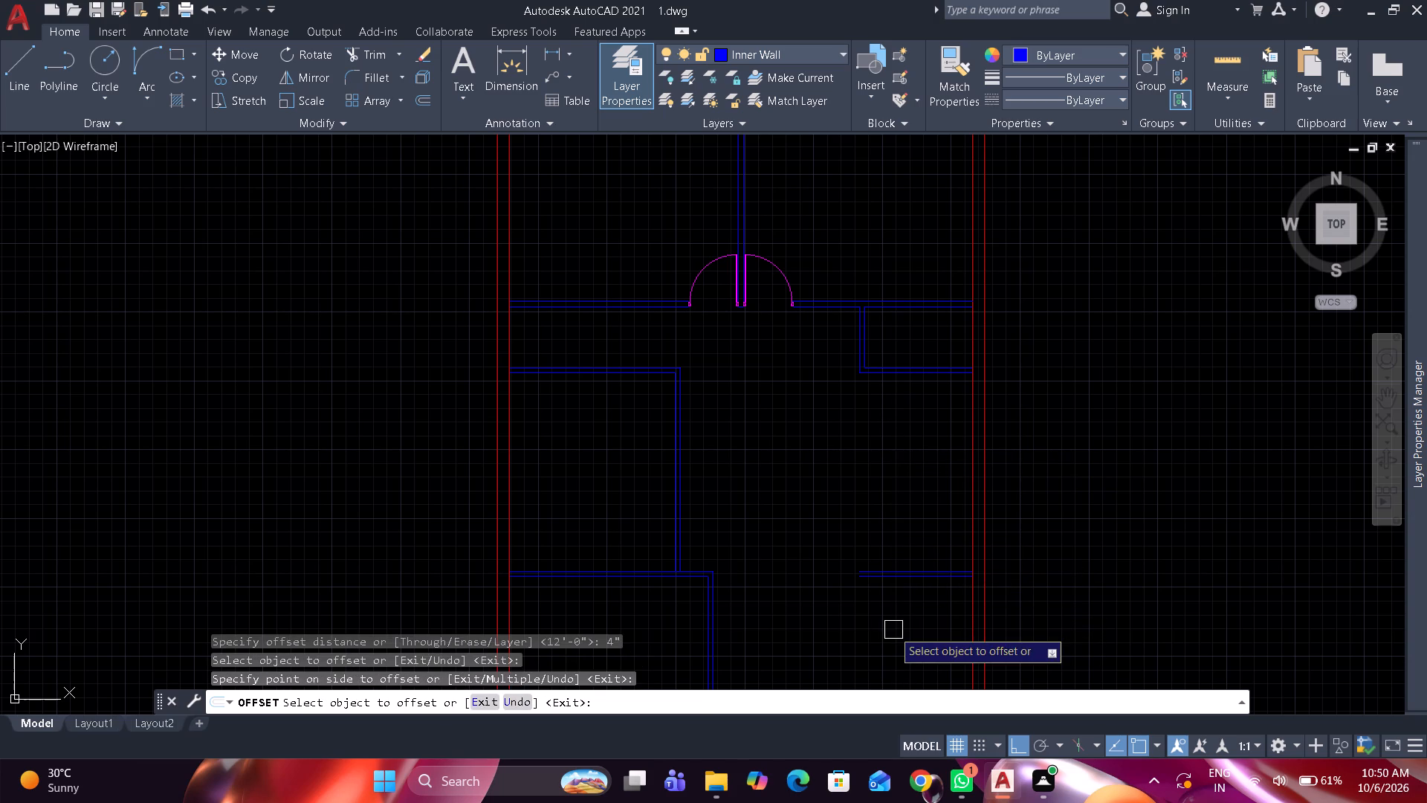
key(space)
Draw a short vertical line closing the open left end of the new right-hand partition.
key(l)
key(space)
scroll(876, 612, up, 3)
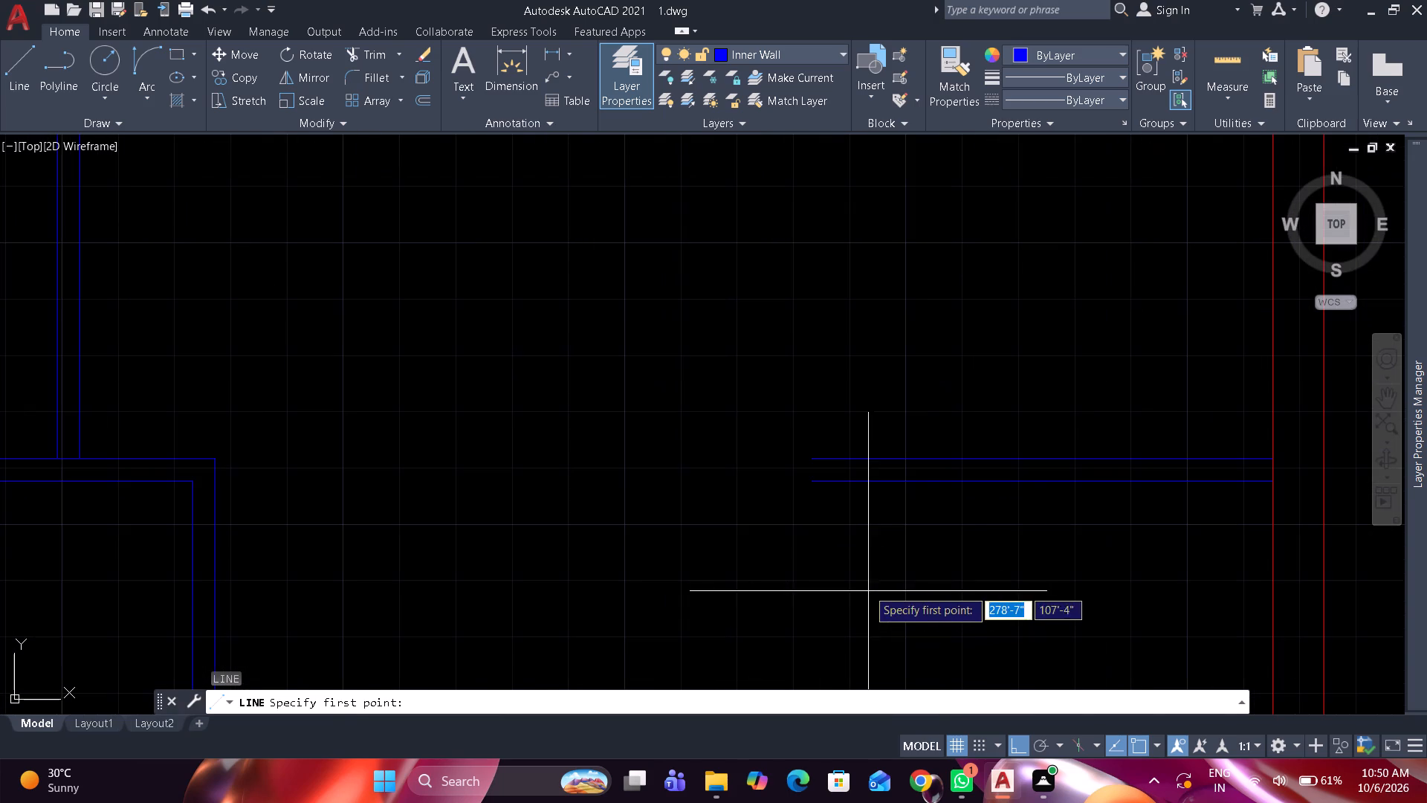
click(815, 480)
click(811, 462)
key(space)
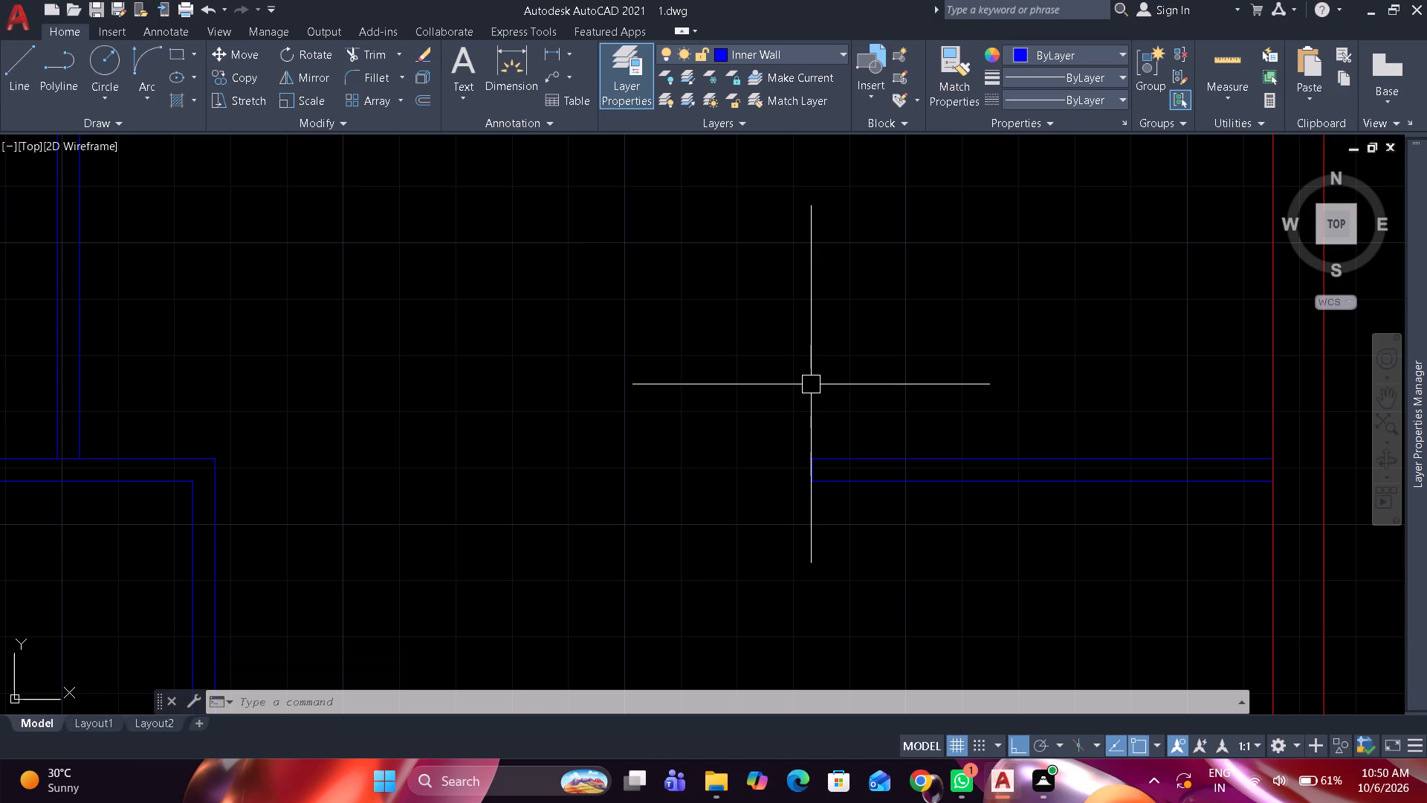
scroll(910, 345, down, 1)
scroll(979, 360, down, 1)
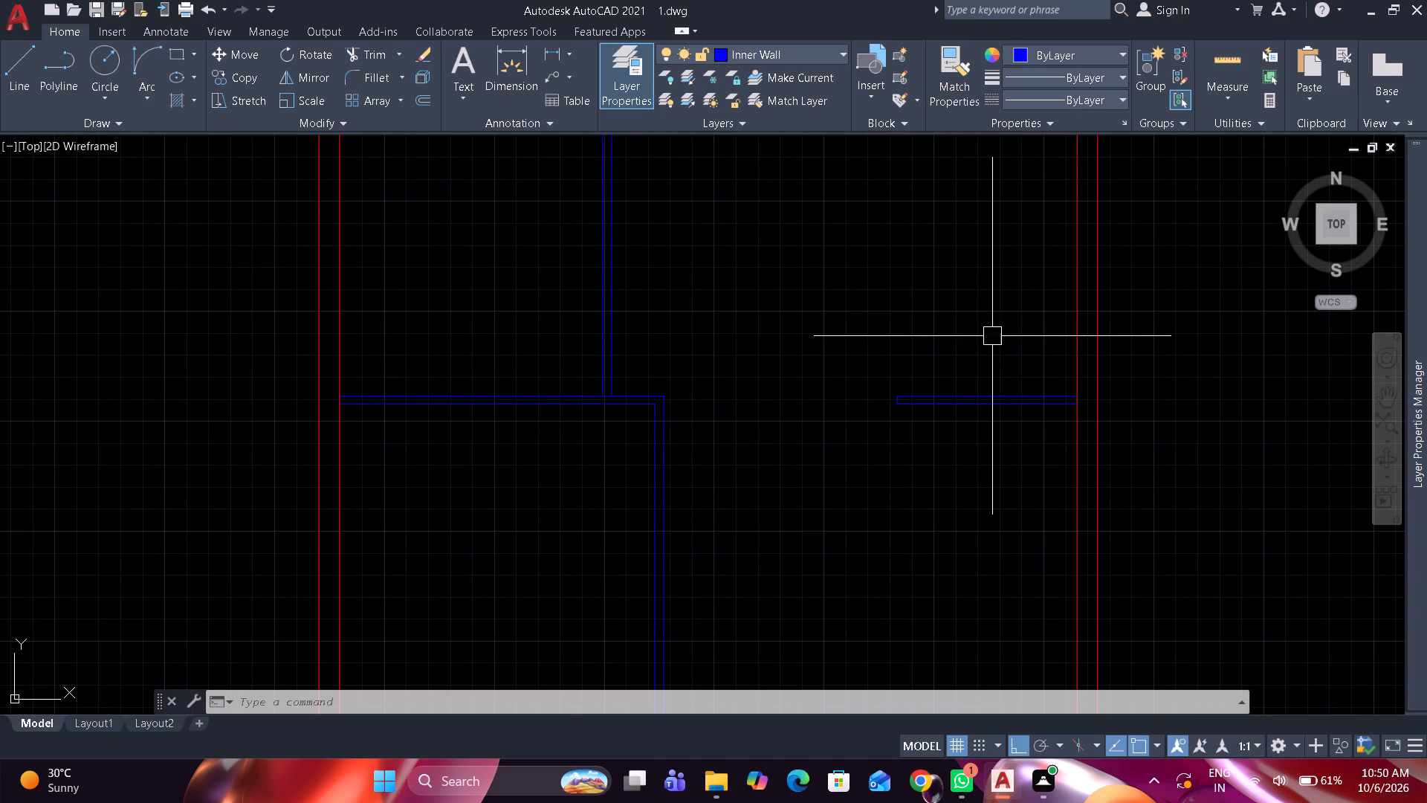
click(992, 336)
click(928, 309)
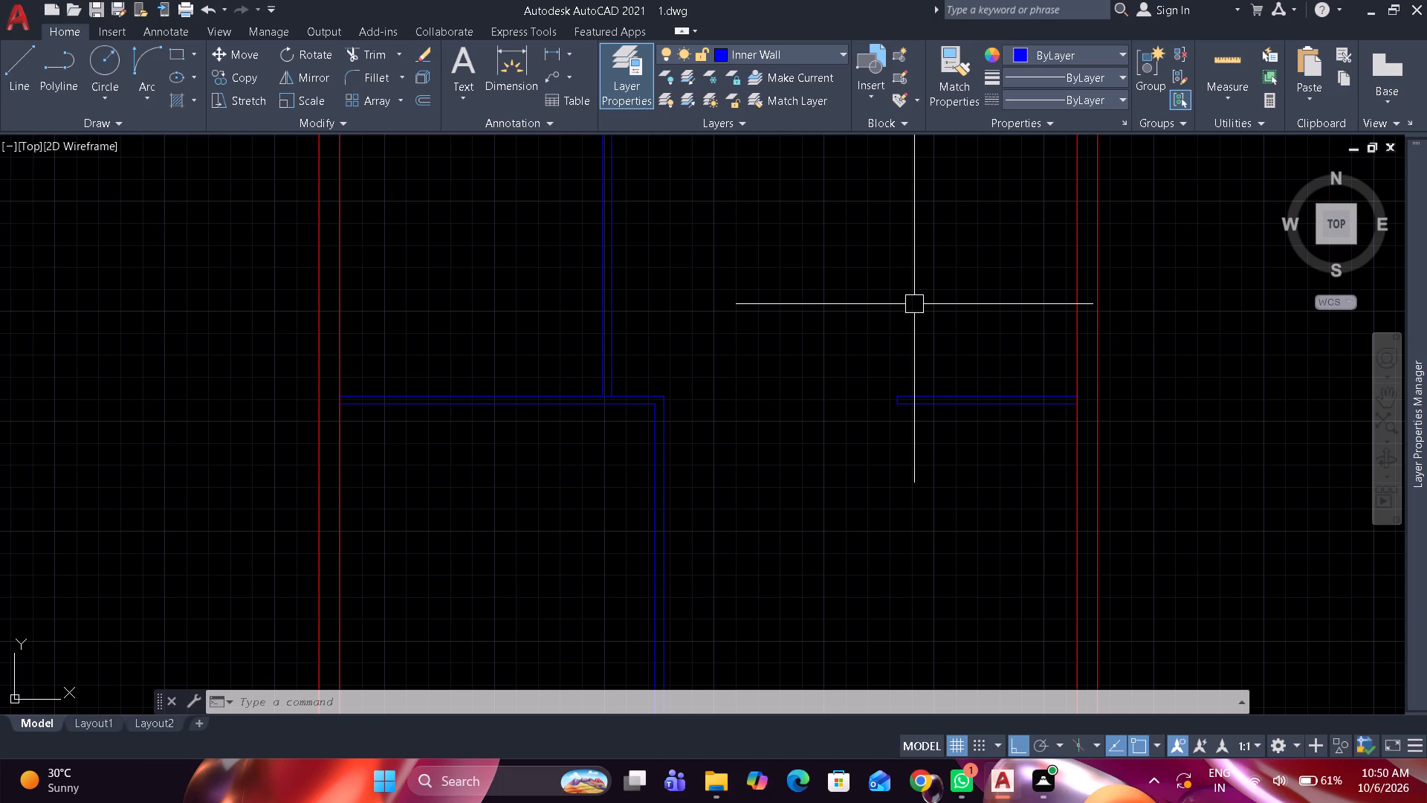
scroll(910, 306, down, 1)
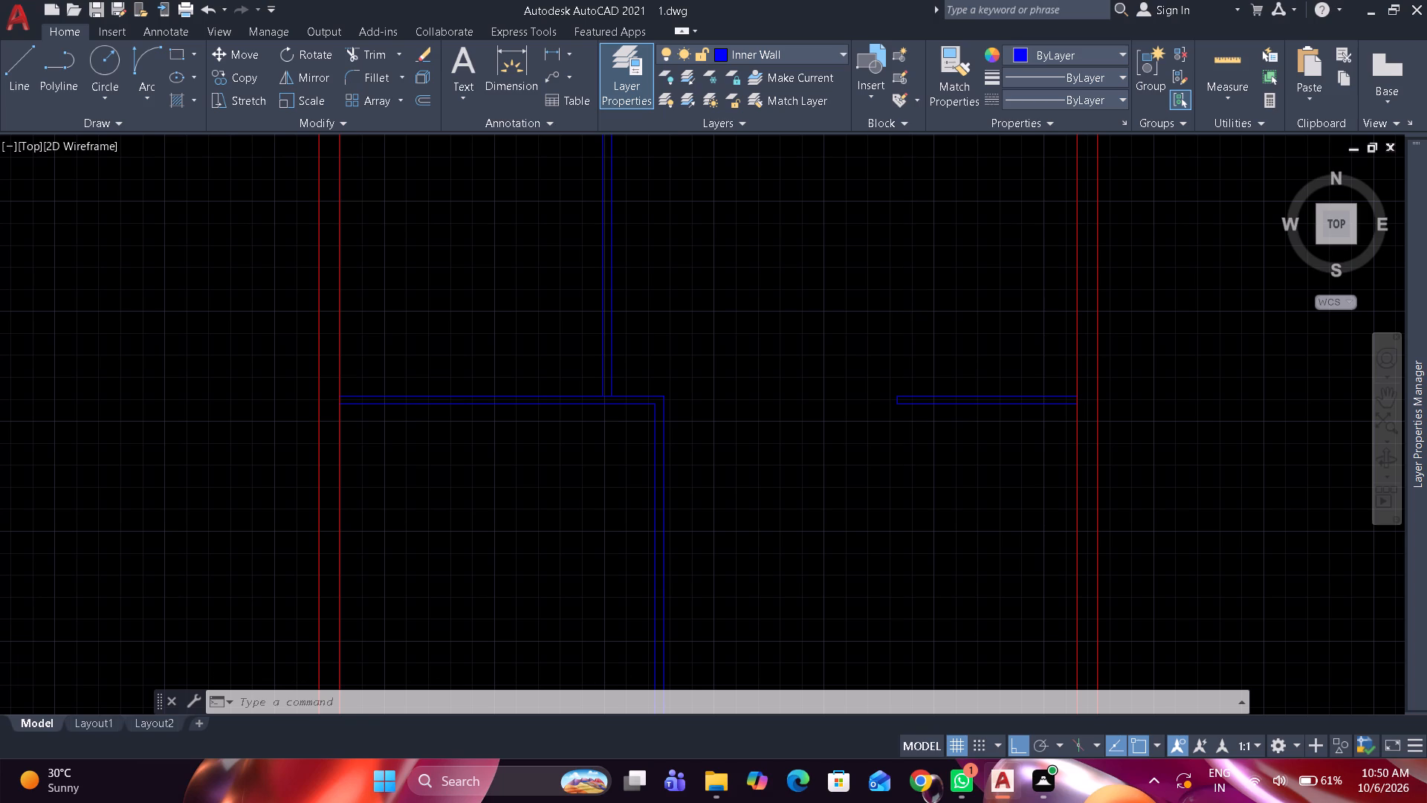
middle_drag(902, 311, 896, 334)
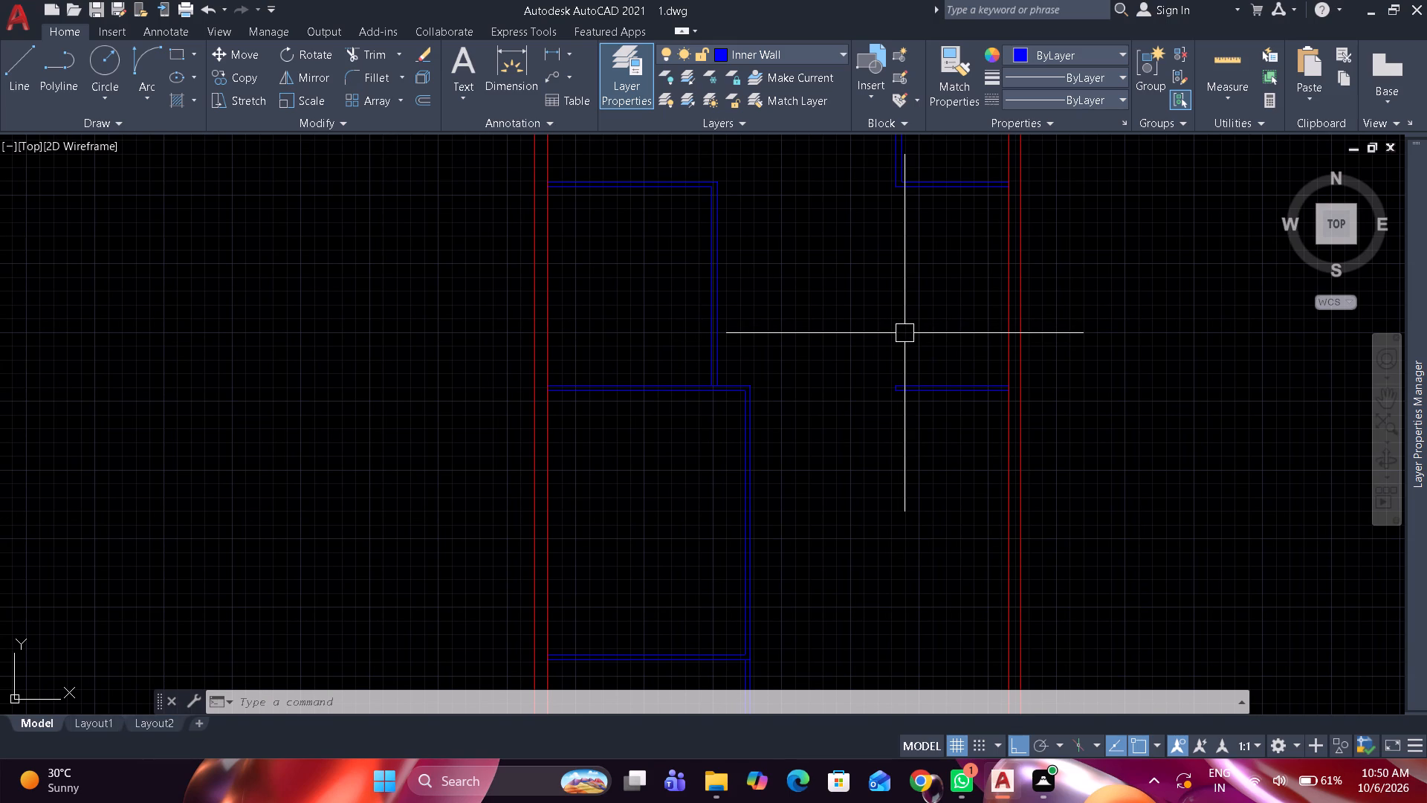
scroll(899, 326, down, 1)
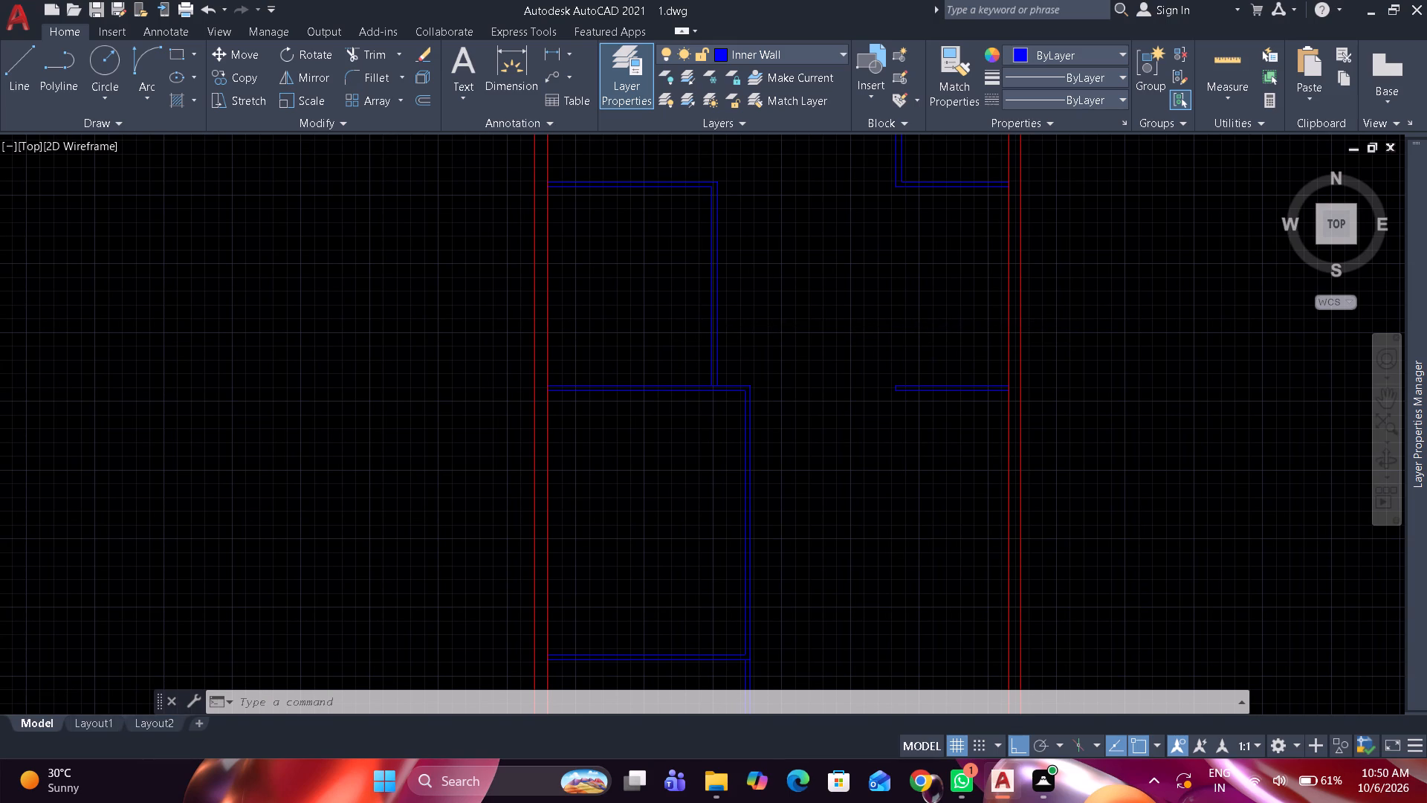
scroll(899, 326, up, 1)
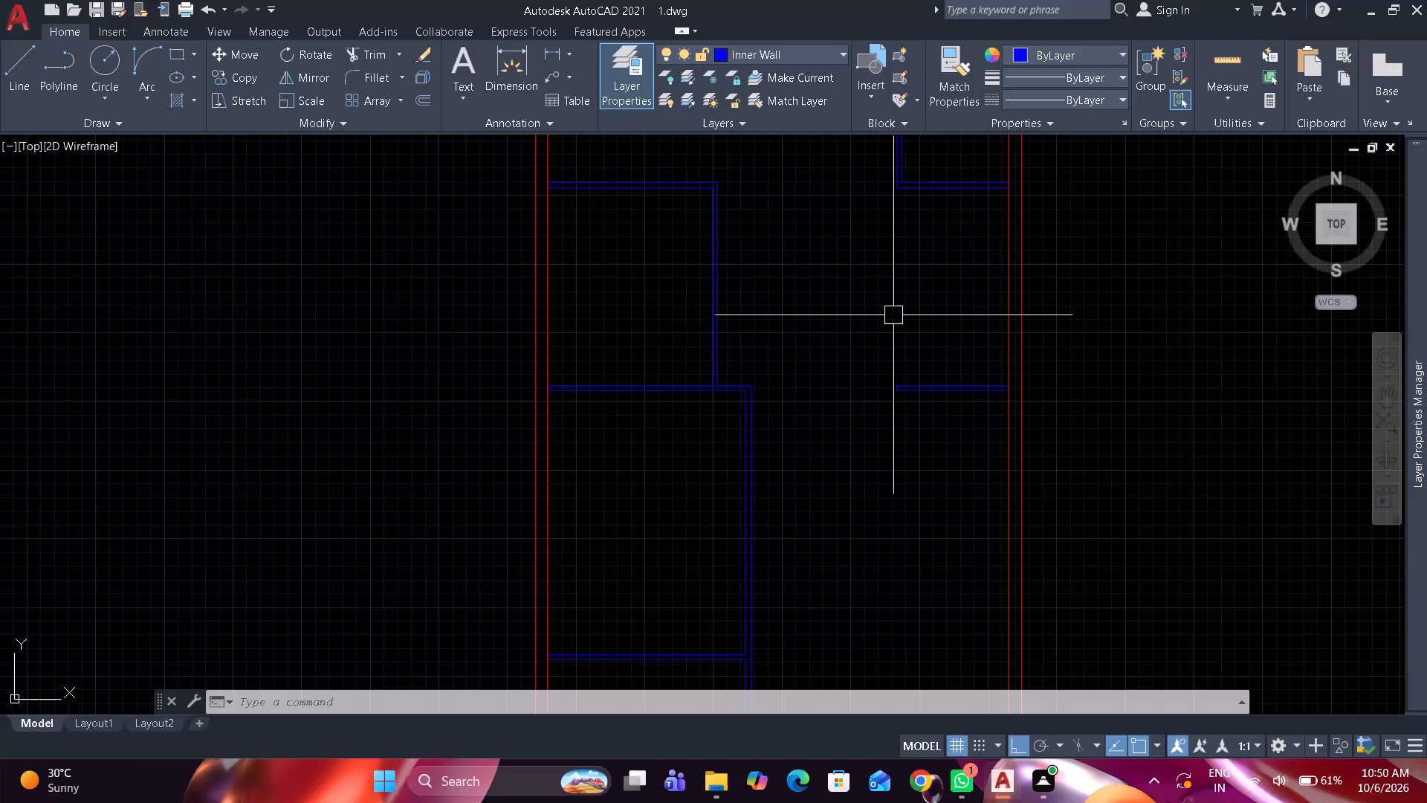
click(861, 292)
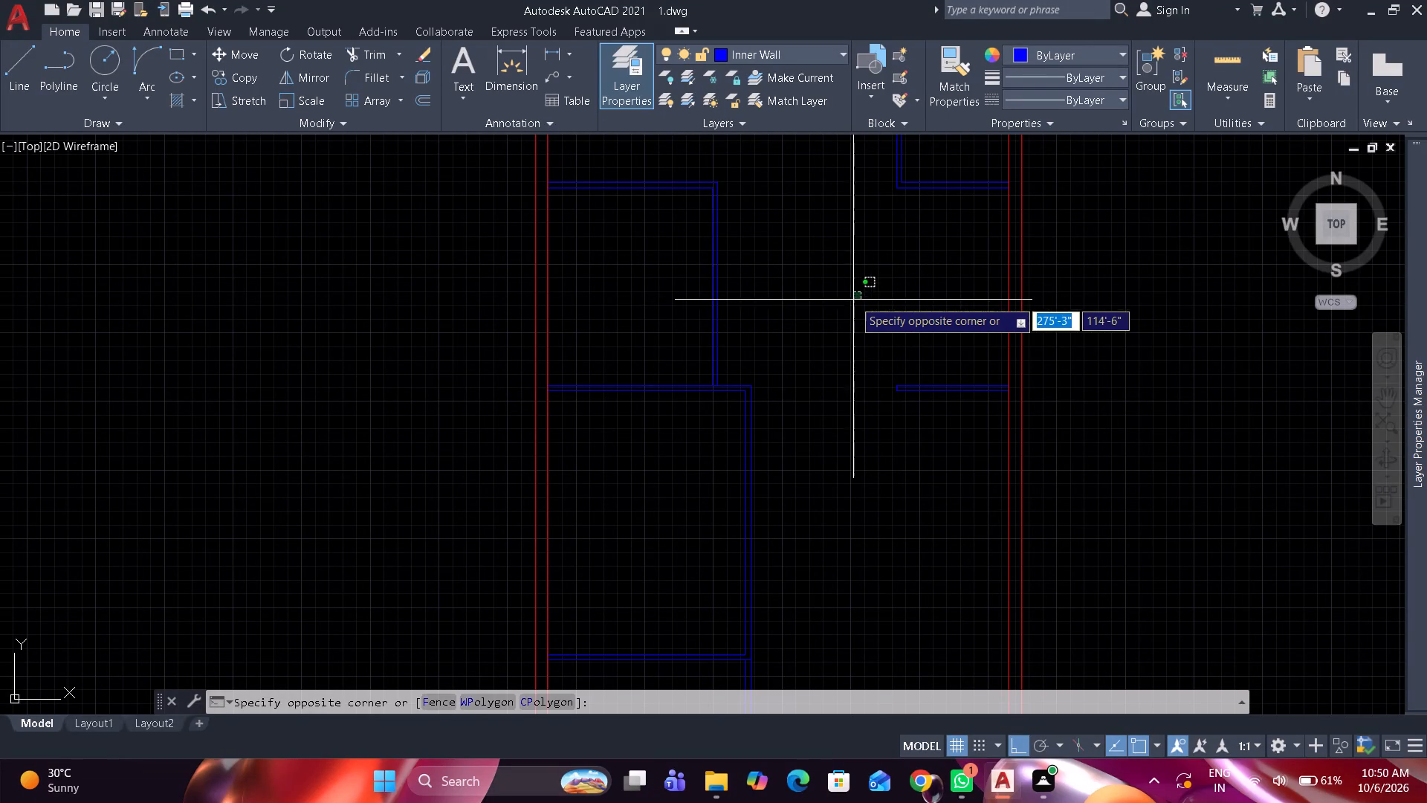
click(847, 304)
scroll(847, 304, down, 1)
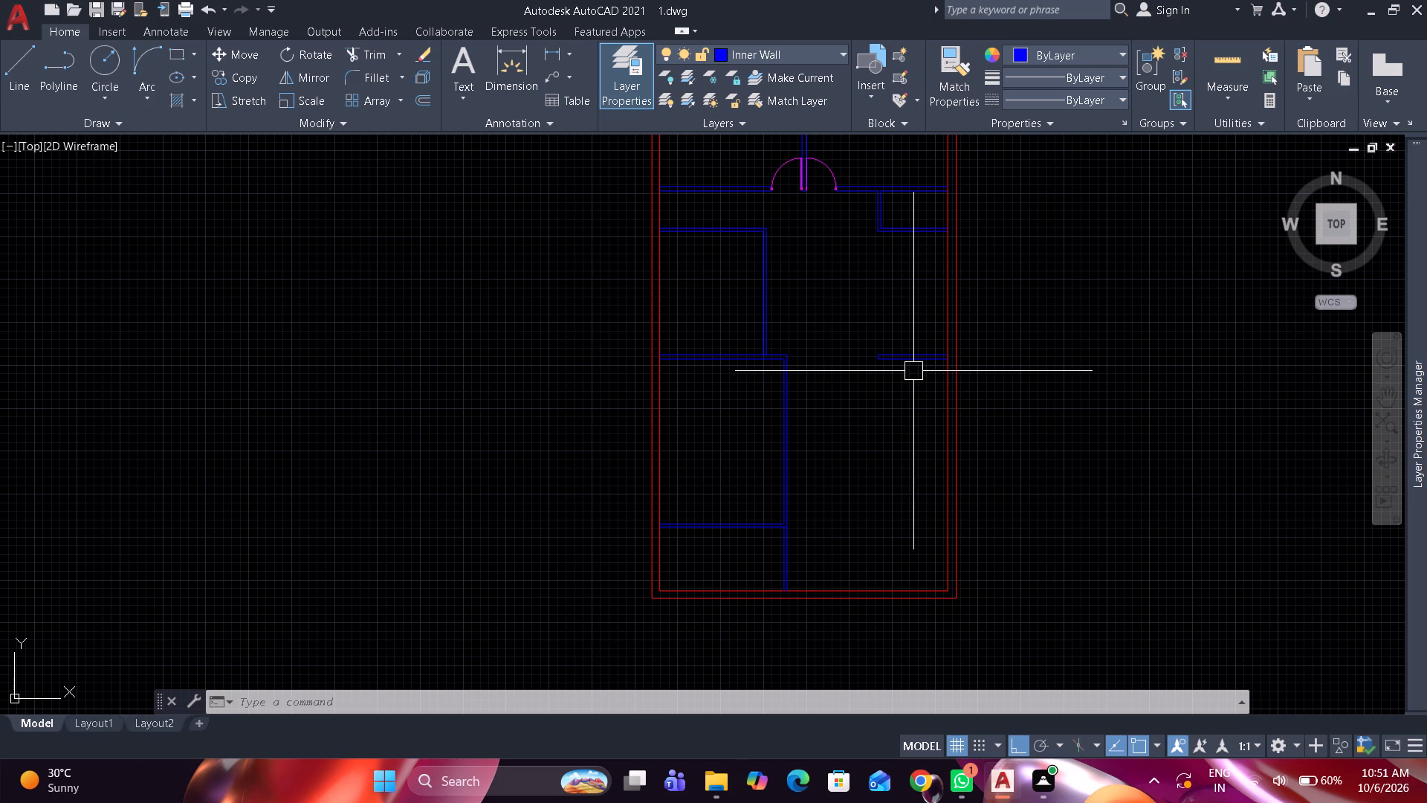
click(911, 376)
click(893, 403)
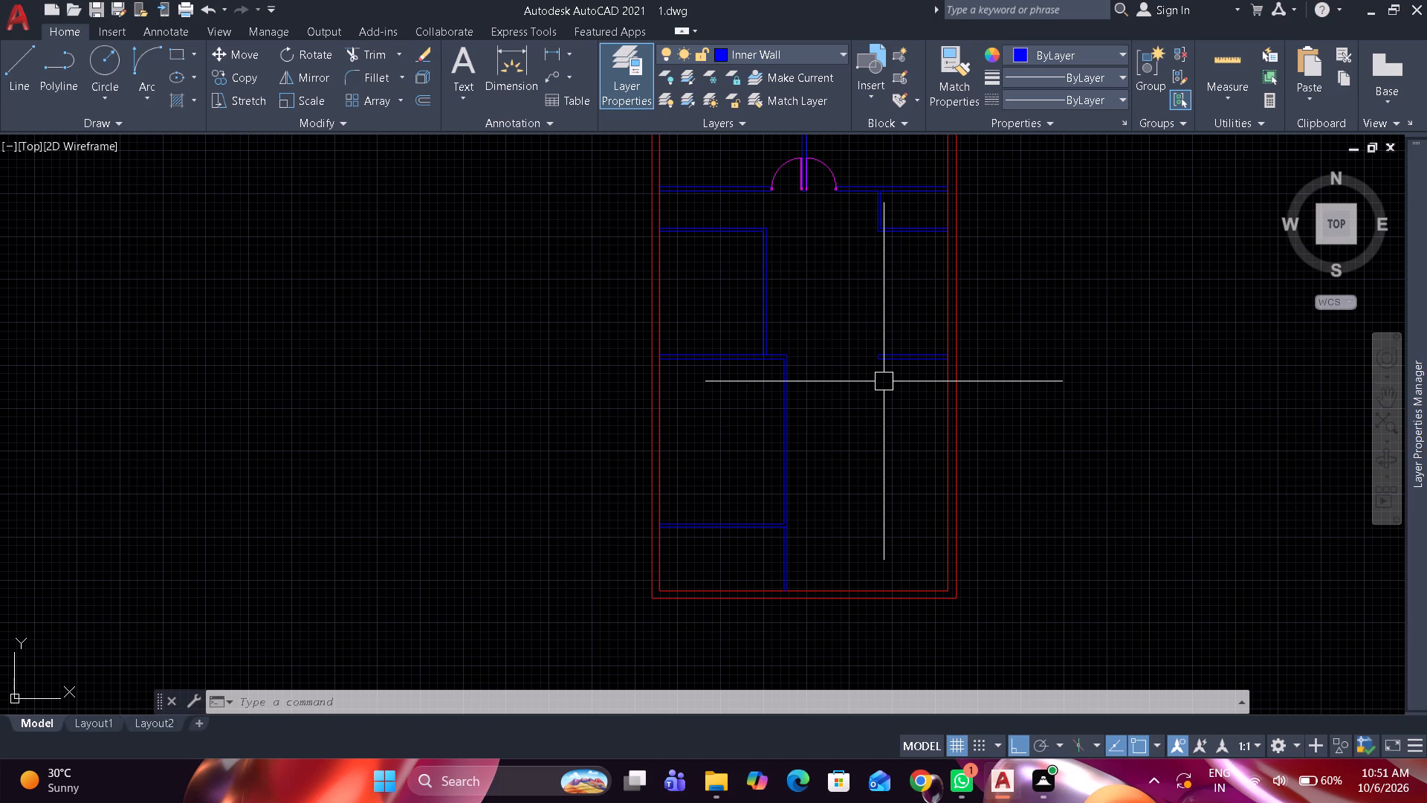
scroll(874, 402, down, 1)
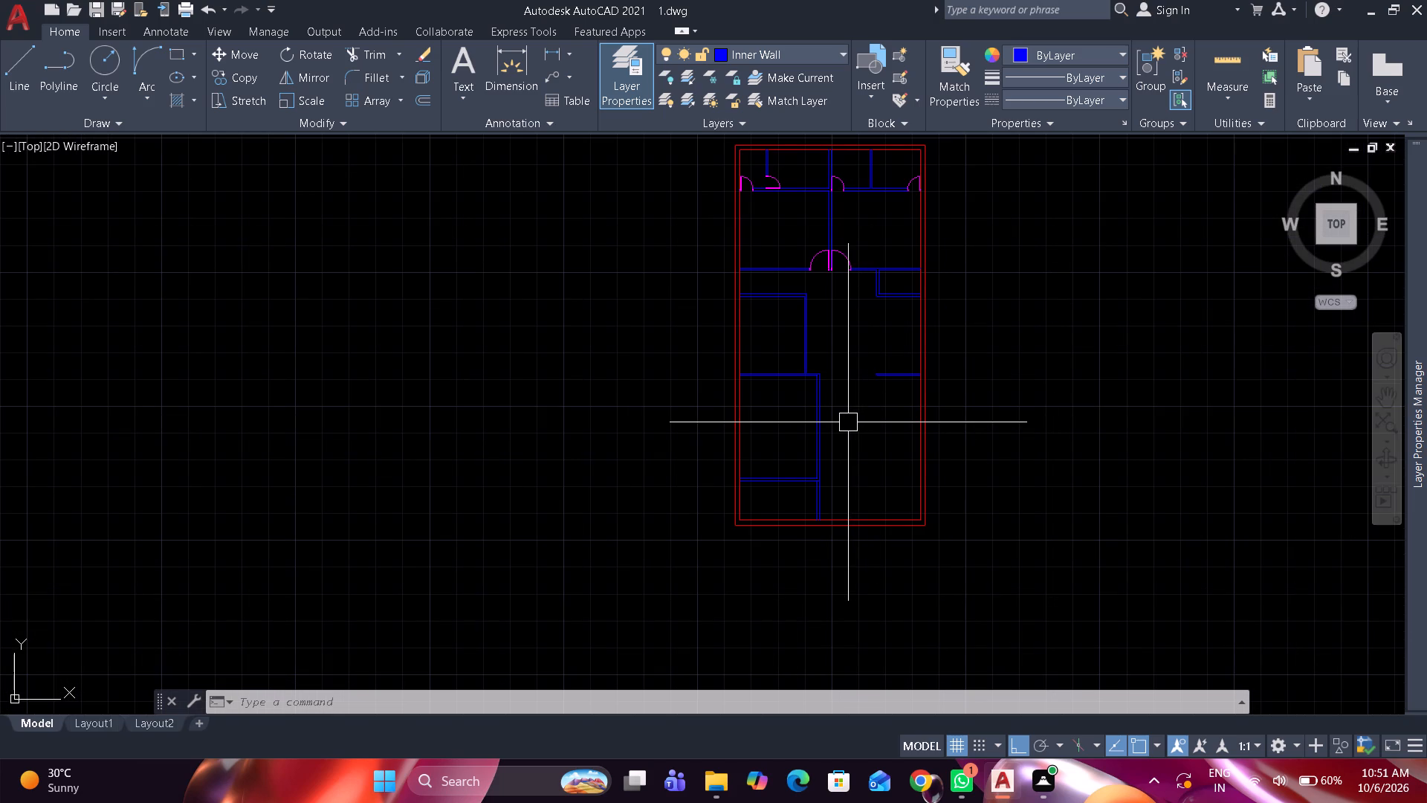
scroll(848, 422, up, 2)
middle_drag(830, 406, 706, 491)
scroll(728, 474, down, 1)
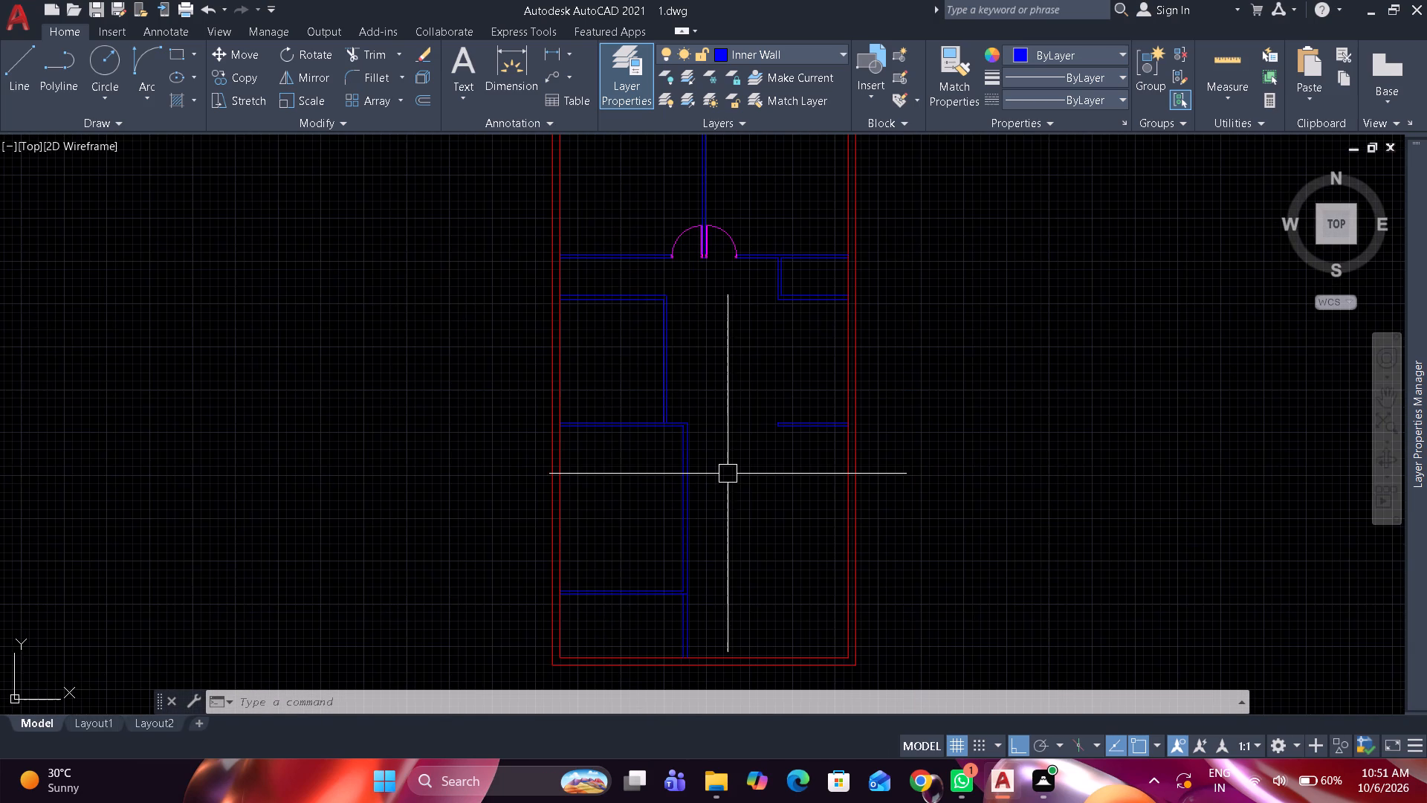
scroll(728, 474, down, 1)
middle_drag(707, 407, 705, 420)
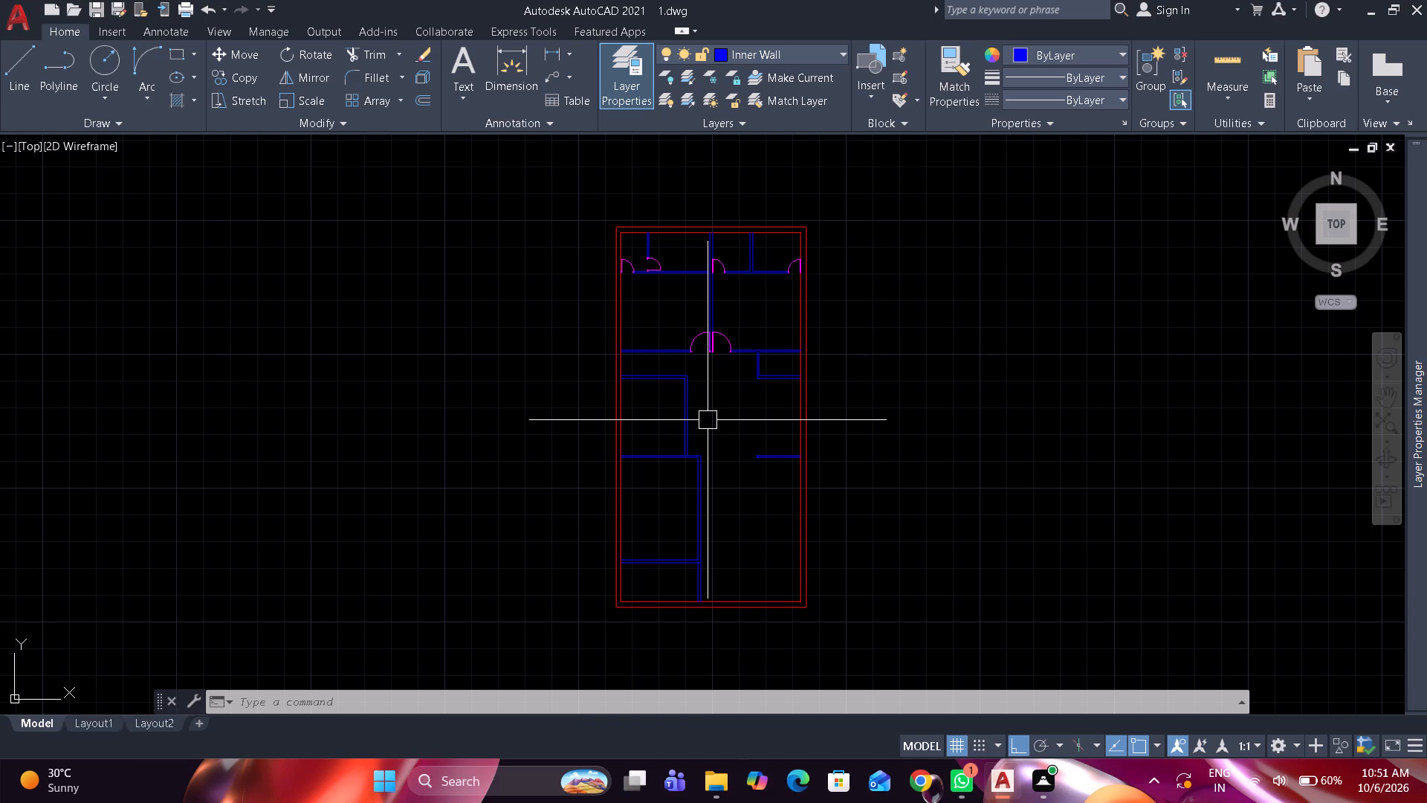
Offset the right face of the lower-left room's vertical partition 5' to the right.
scroll(729, 400, up, 1)
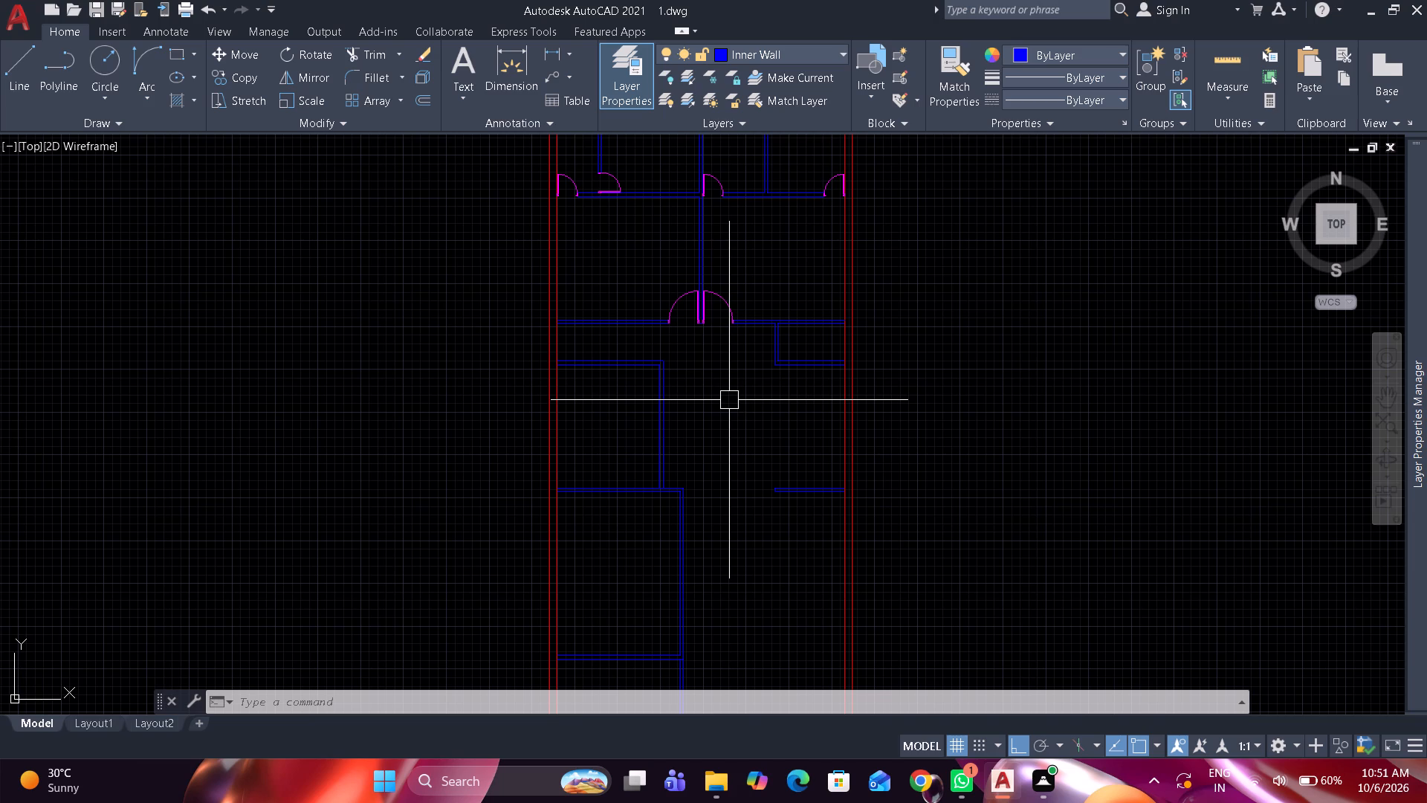
middle_drag(716, 426, 710, 335)
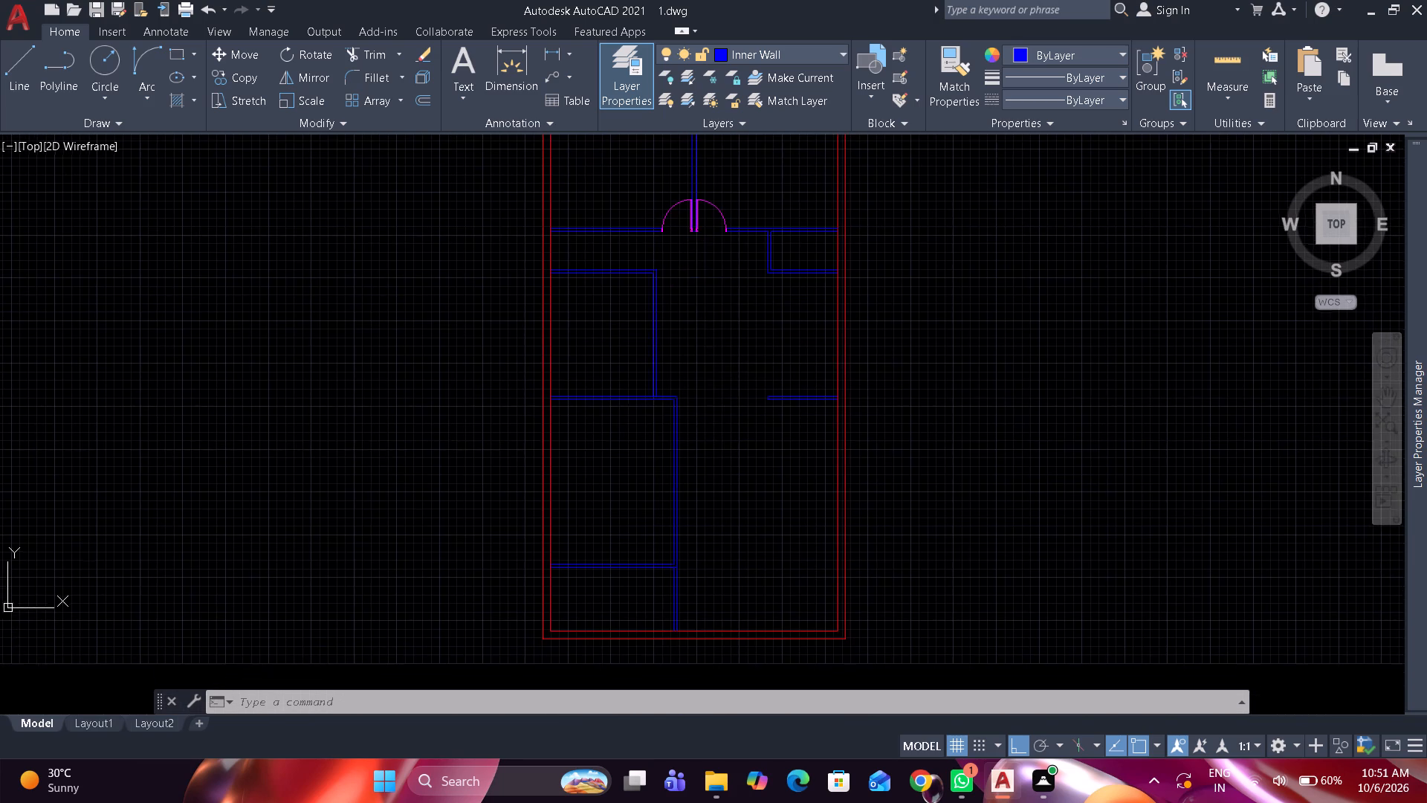
scroll(661, 506, up, 1)
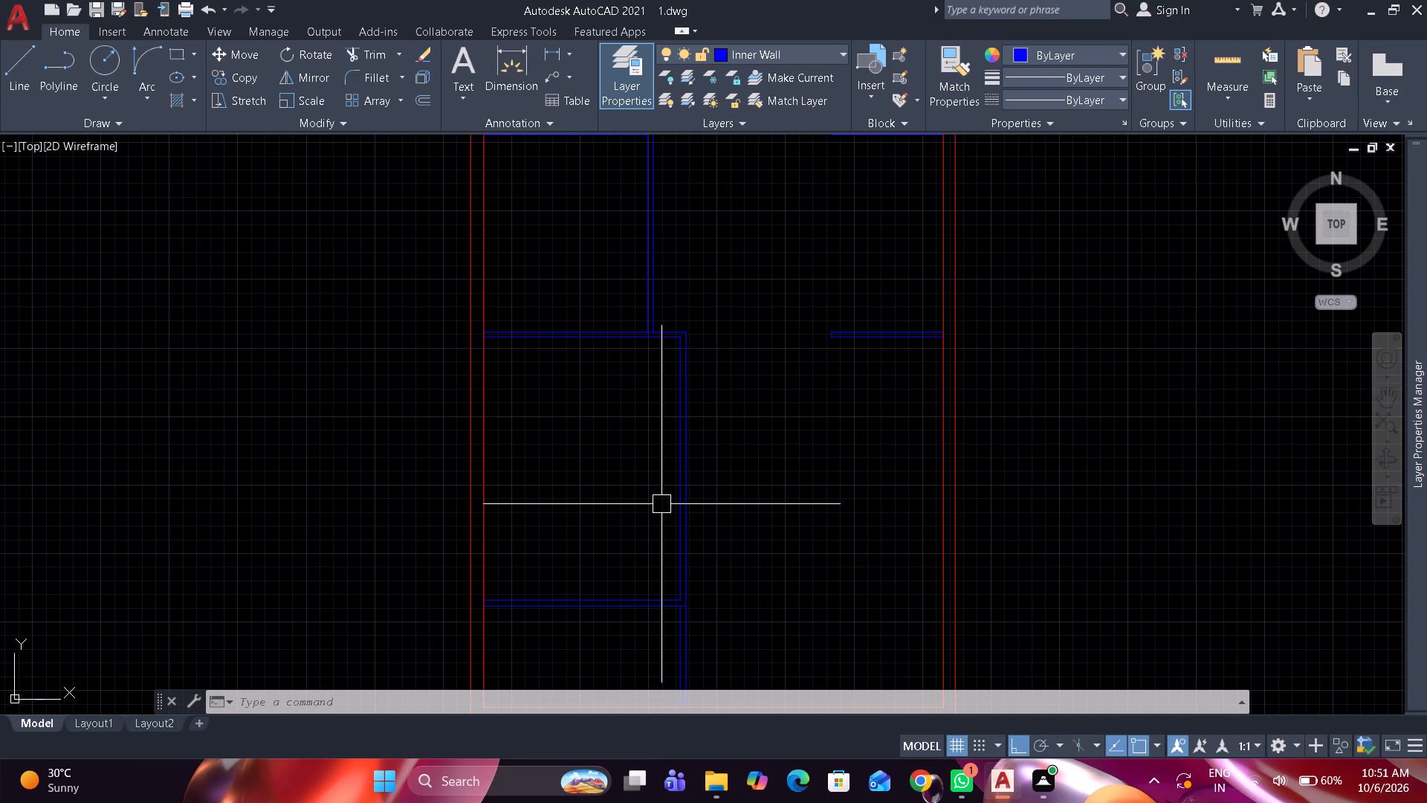
text(o)
key(space)
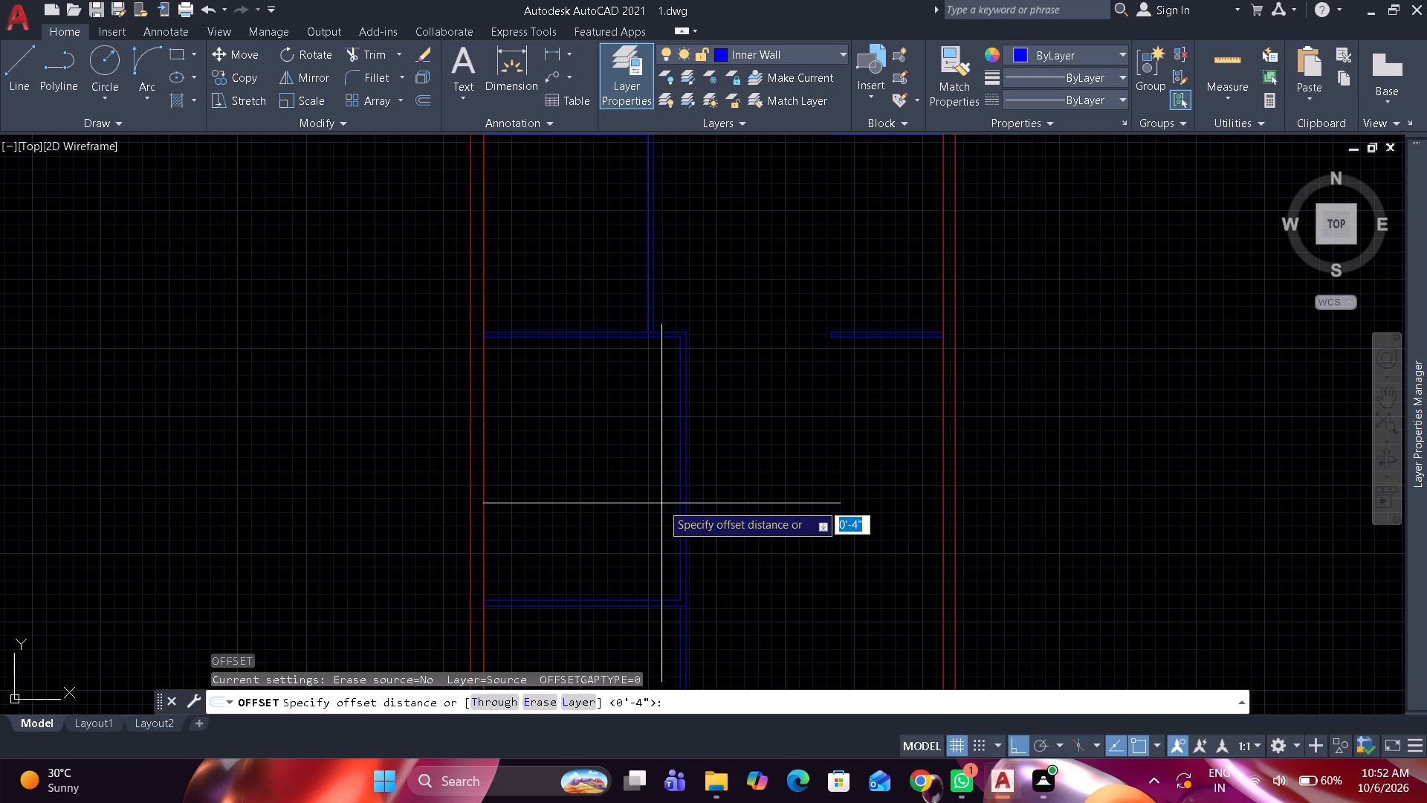
text(5')
key(space)
scroll(673, 500, up, 1)
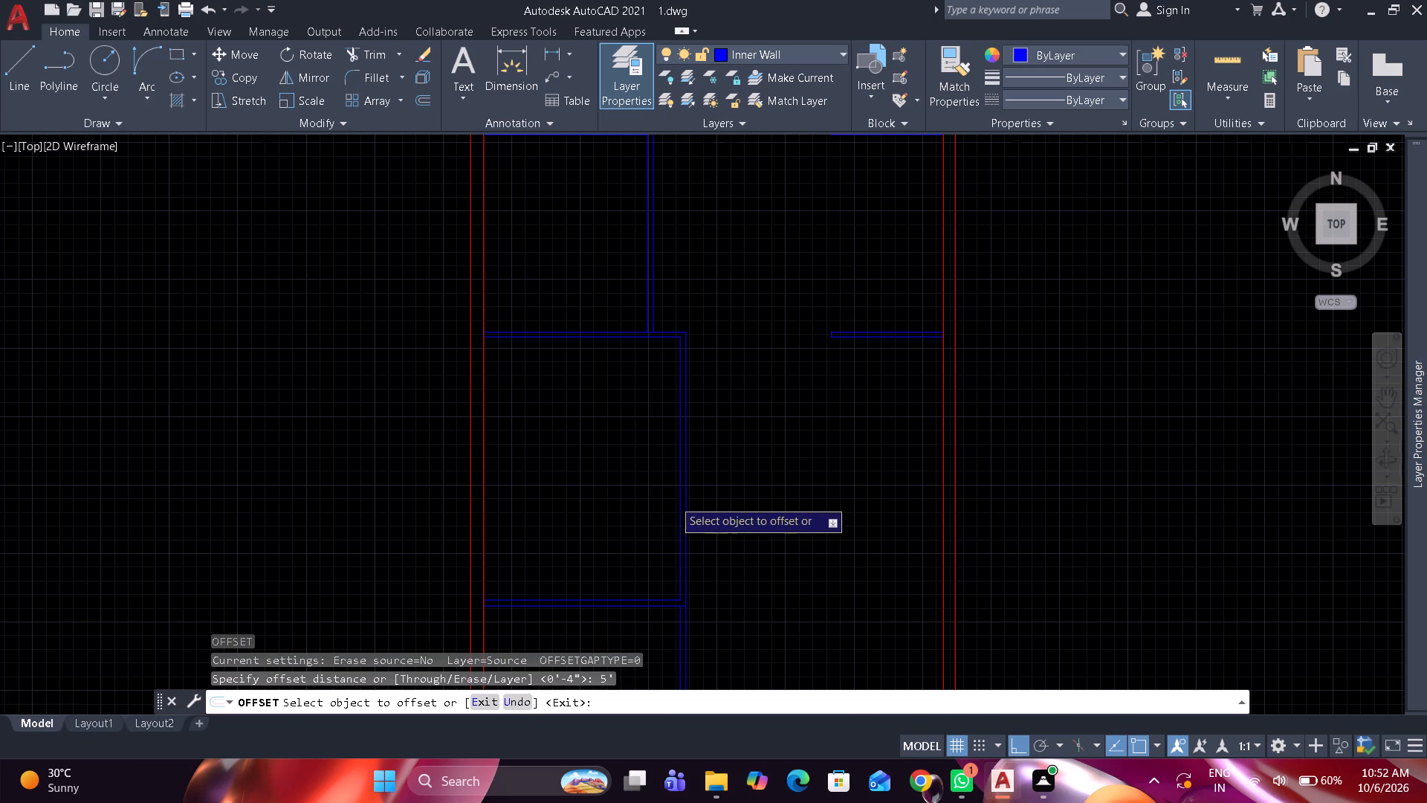
click(696, 488)
click(780, 477)
key(space)
Offset the new vertical line 4" to the right to give the partition its thickness.
key(space)
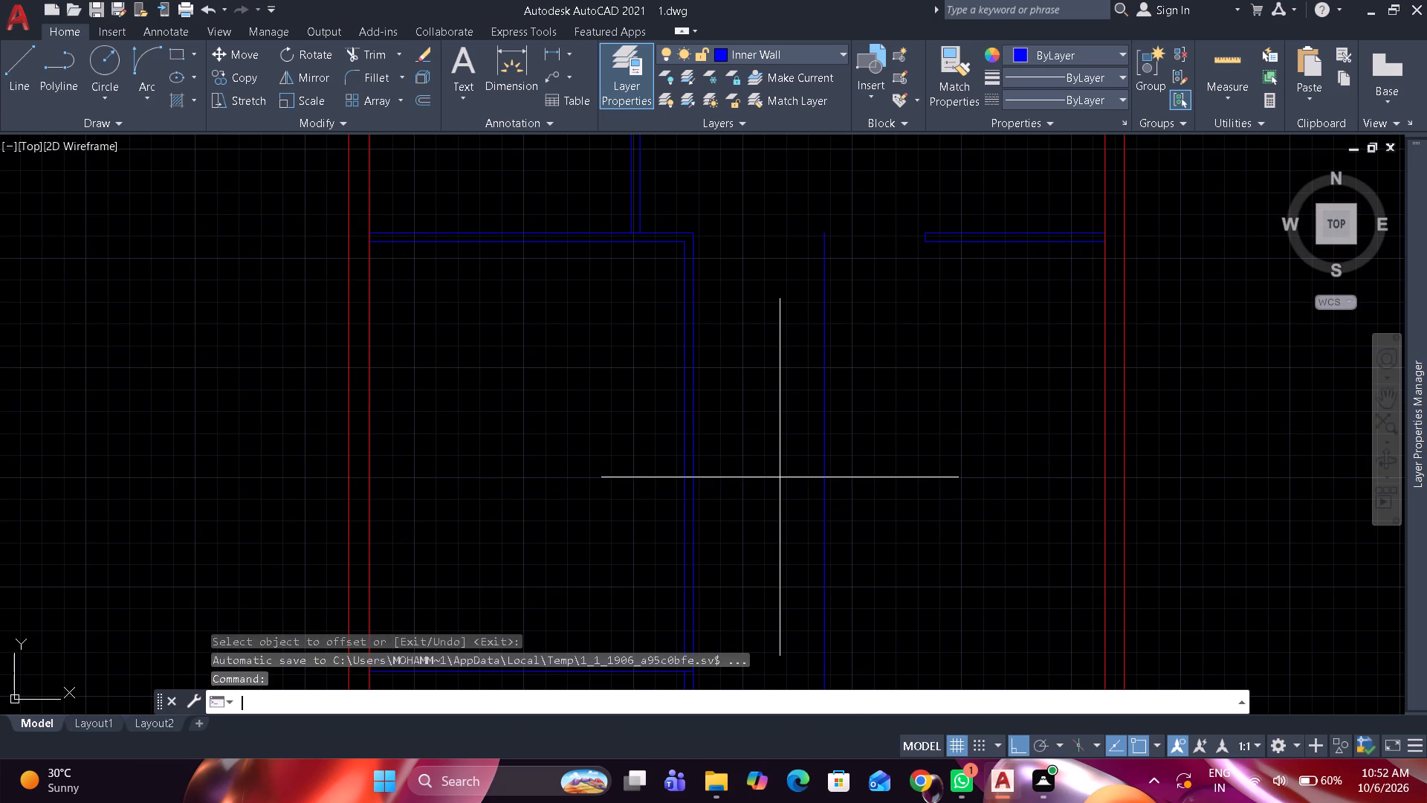
text(4")
key(space)
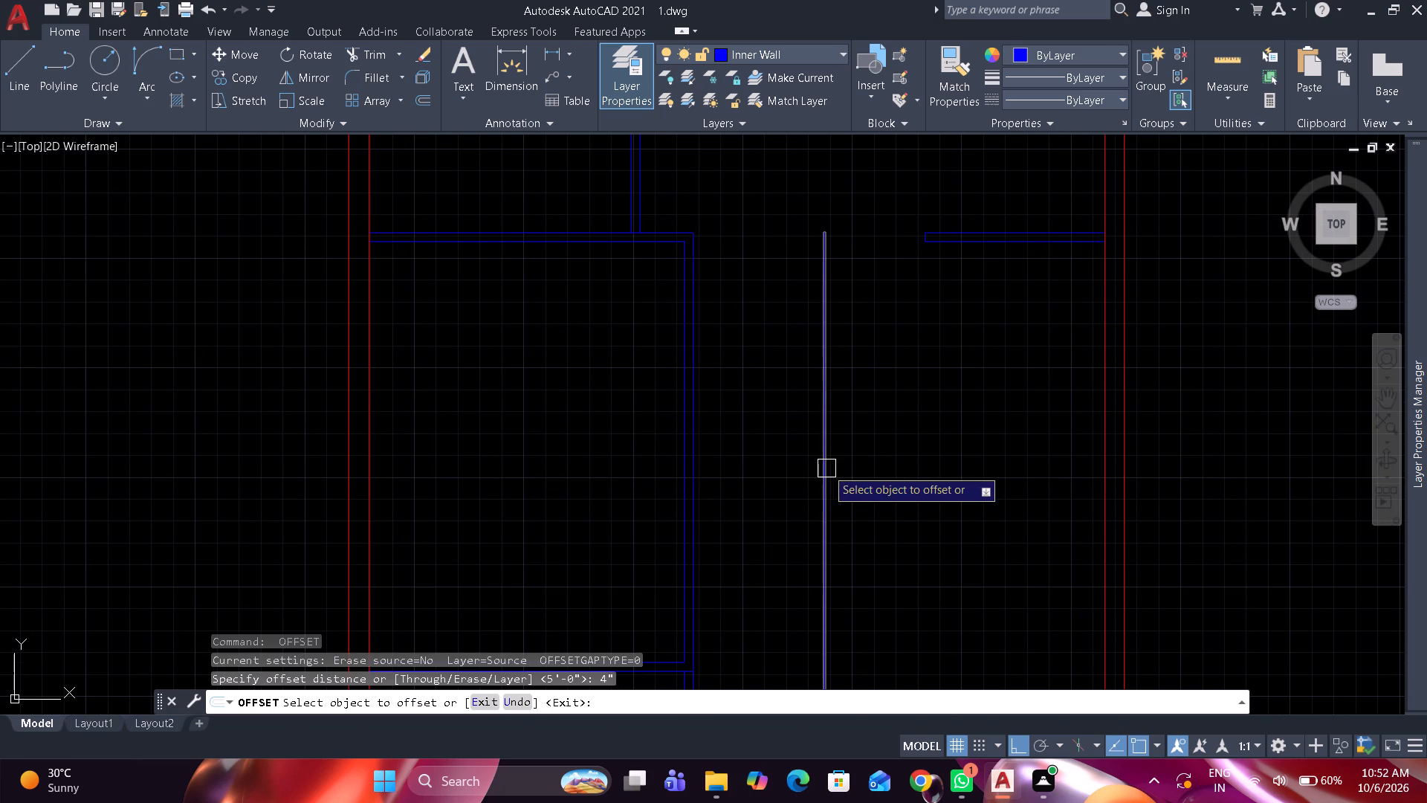
drag(826, 468, 860, 465)
click(993, 449)
key(space)
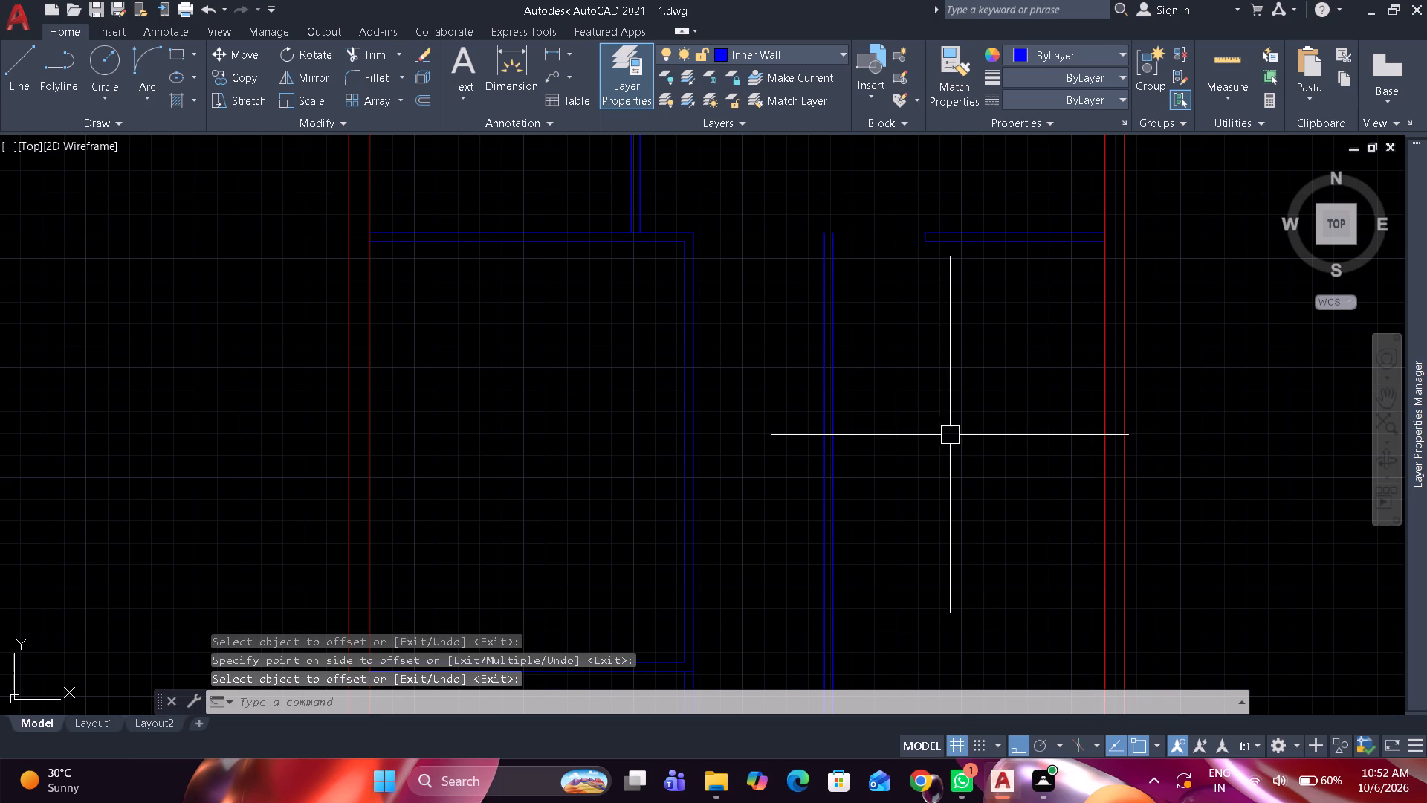
Stretch both lines of the lower-left room's bottom partition rightward to the far face of the new vertical partition.
middle_drag(945, 434, 931, 325)
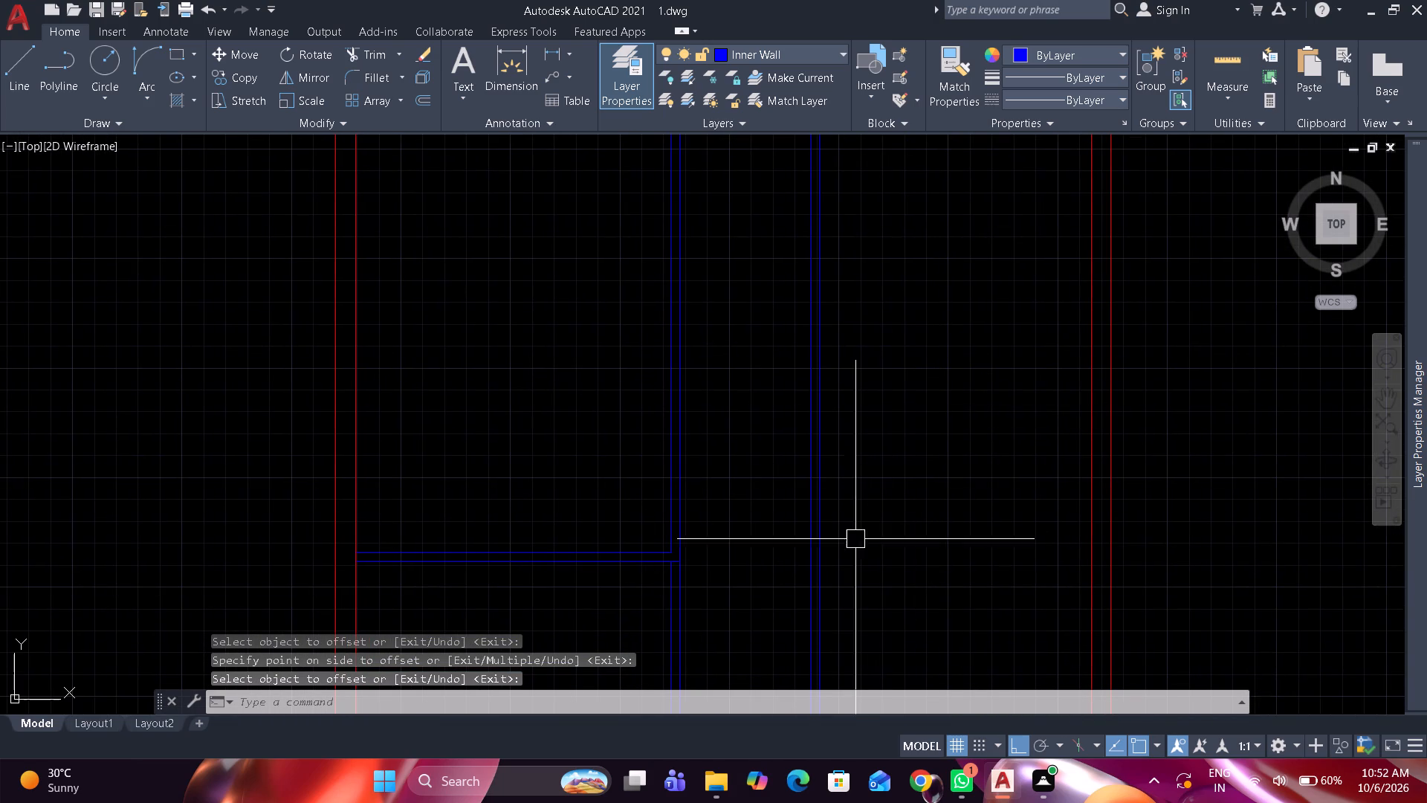
middle_drag(654, 551, 658, 532)
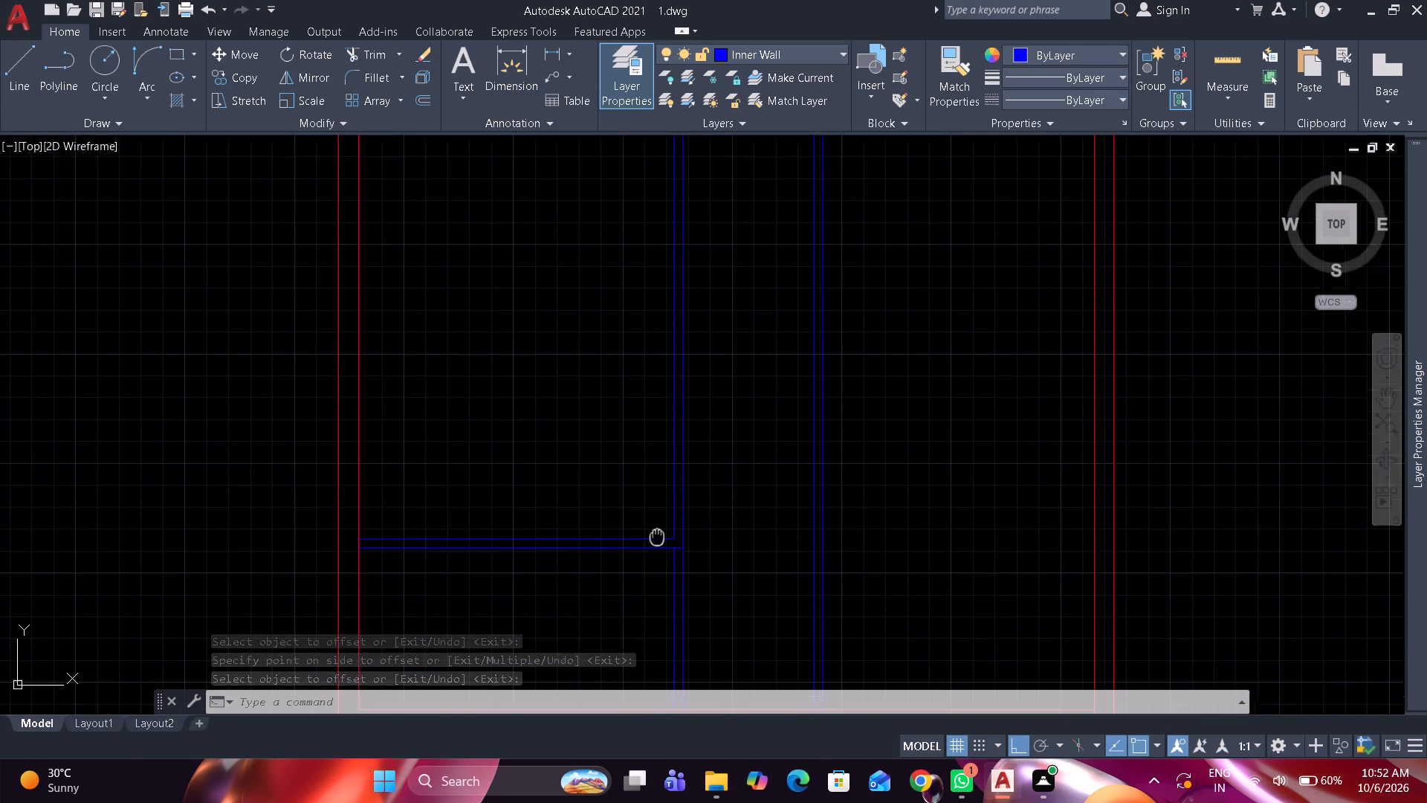
middle_drag(658, 532, 668, 488)
scroll(668, 486, up, 2)
click(660, 520)
drag(725, 524, 734, 524)
click(1089, 519)
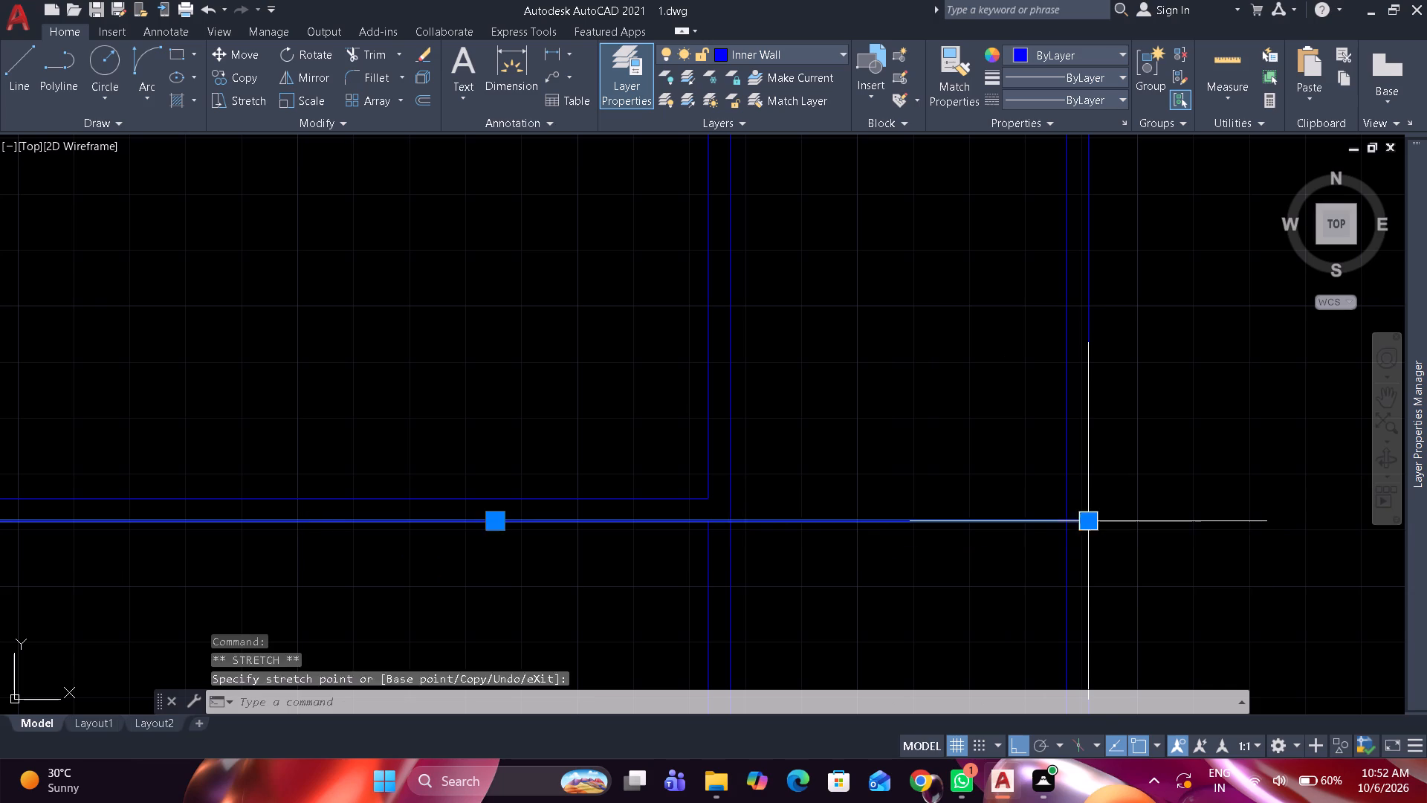
key(Escape)
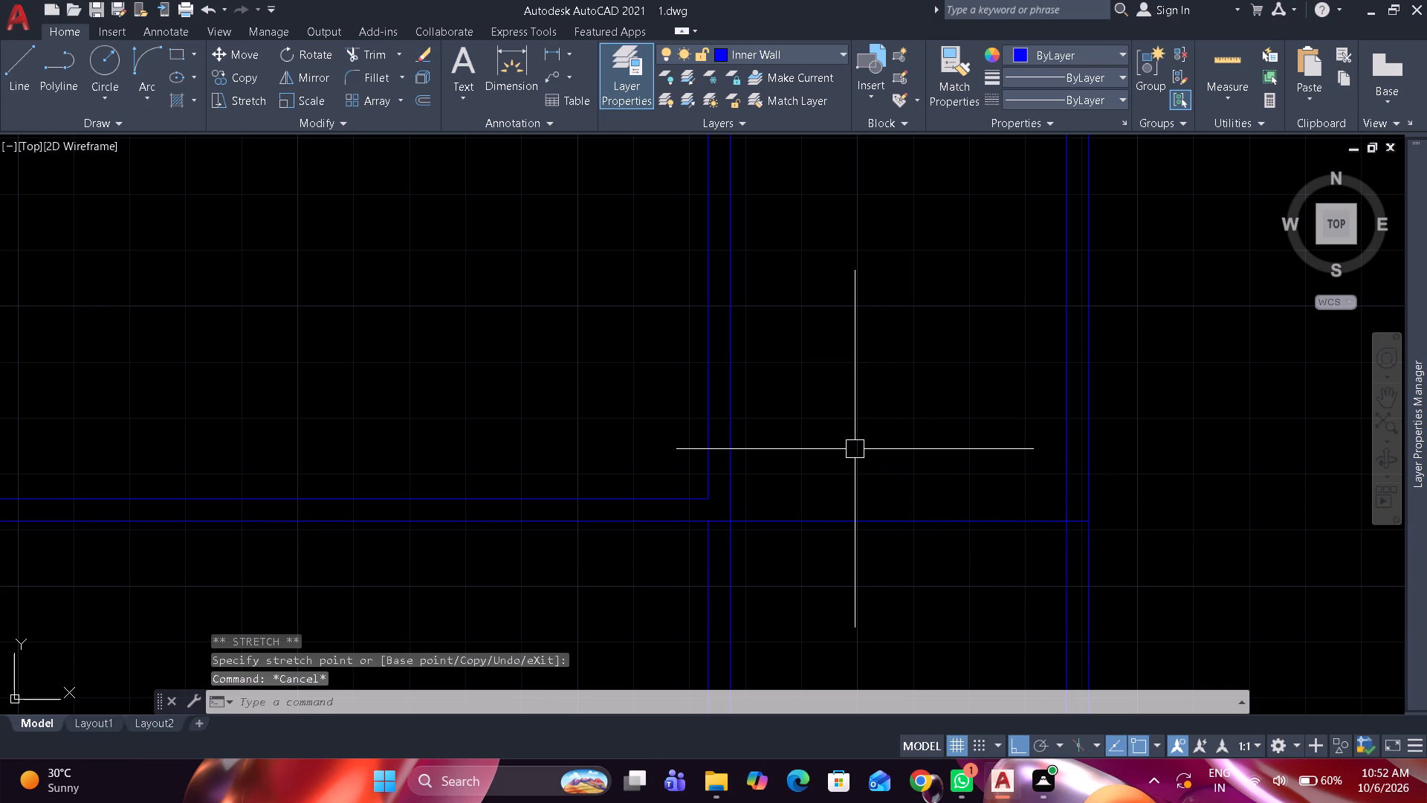
click(572, 506)
click(716, 497)
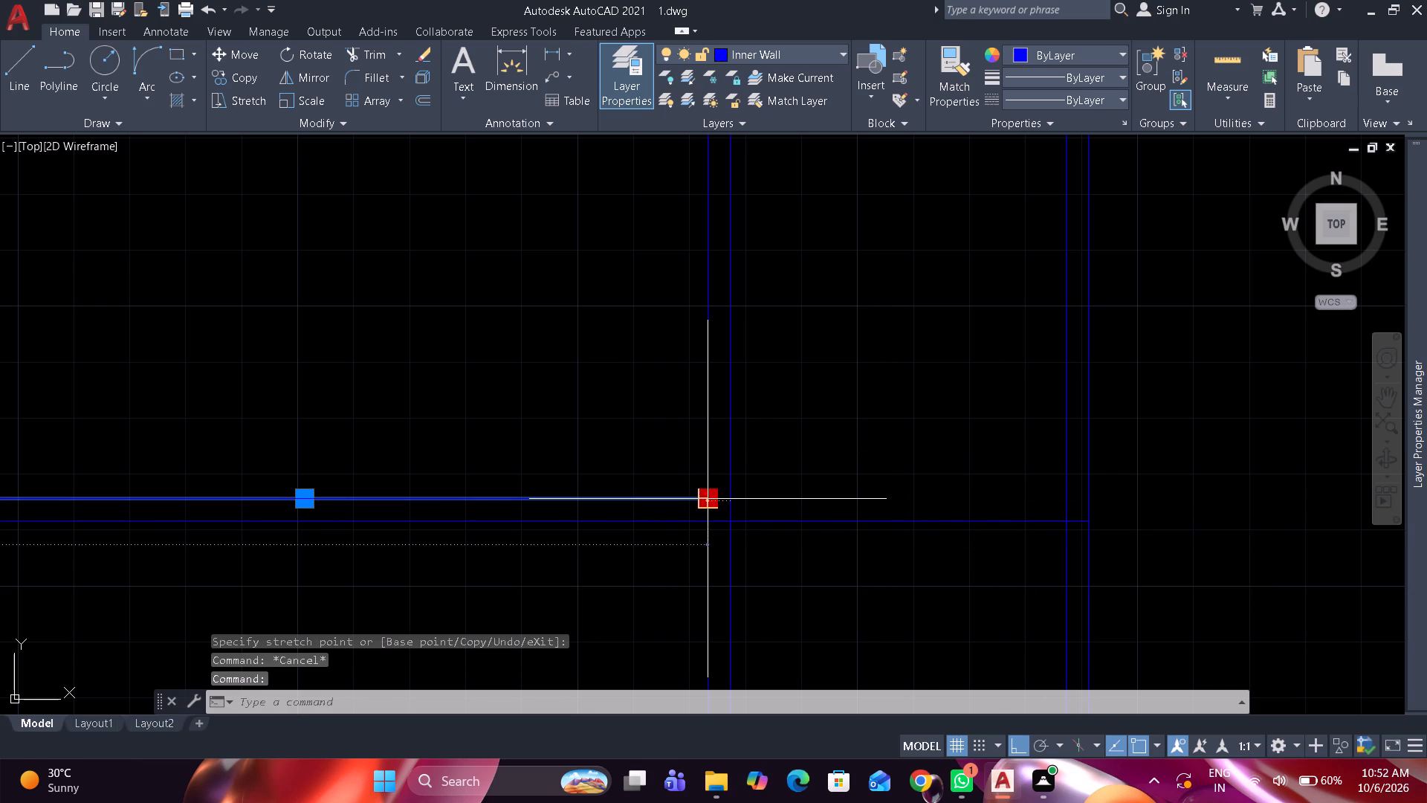
click(1090, 497)
key(Escape)
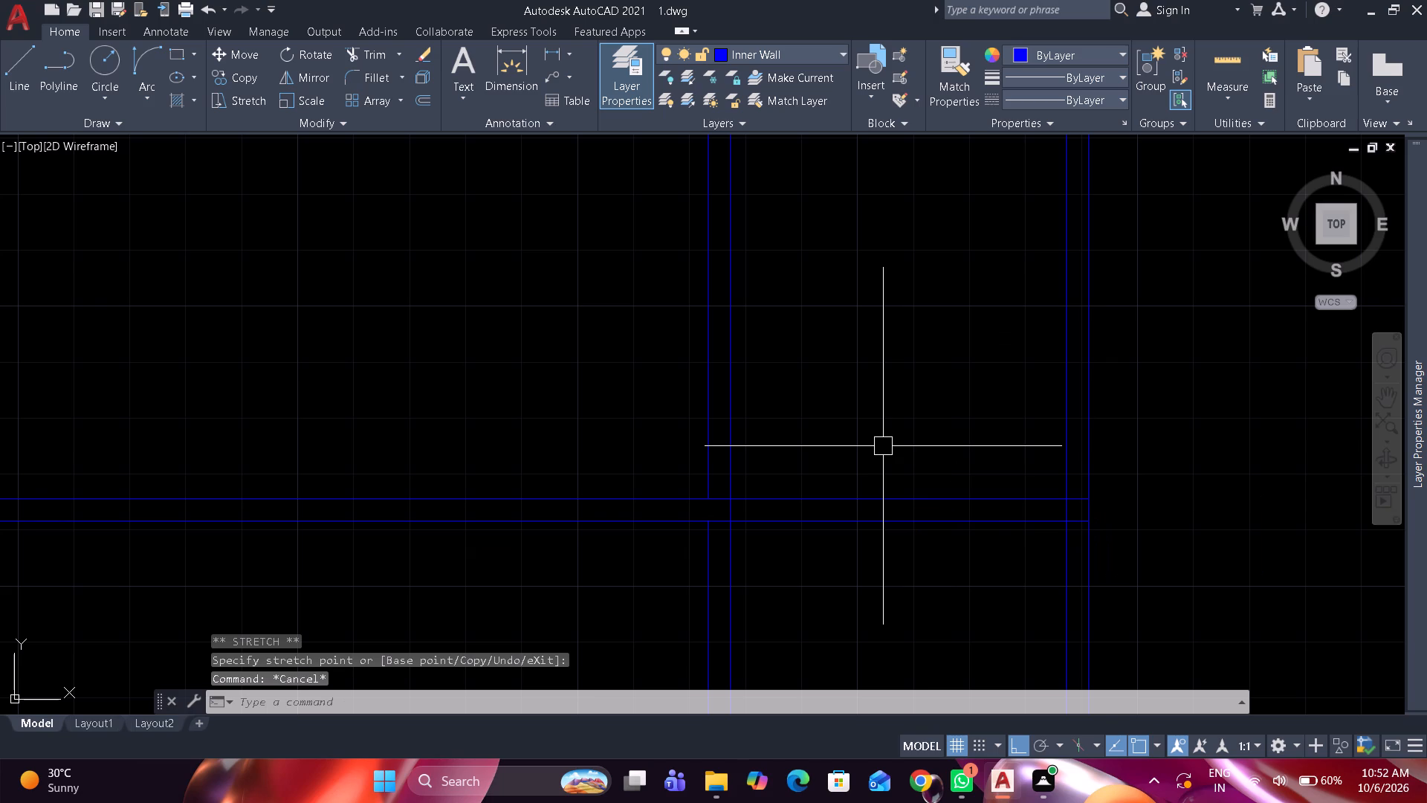
Offset the upper face of the extended bottom partition 6'1" upward.
text(o)
key(space)
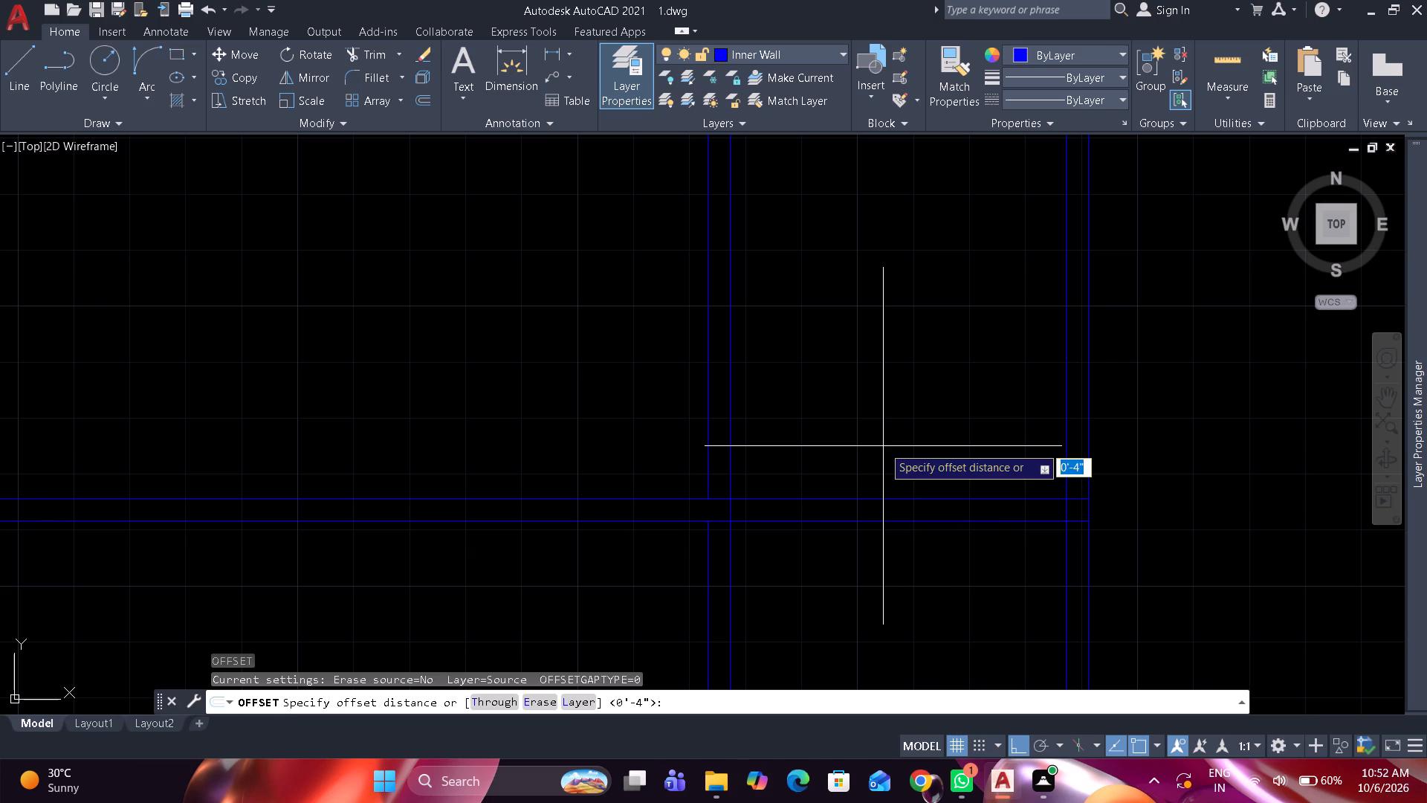
text(6')
text(1")
key(space)
drag(887, 499, 879, 468)
scroll(872, 373, down, 2)
click(876, 354)
key(space)
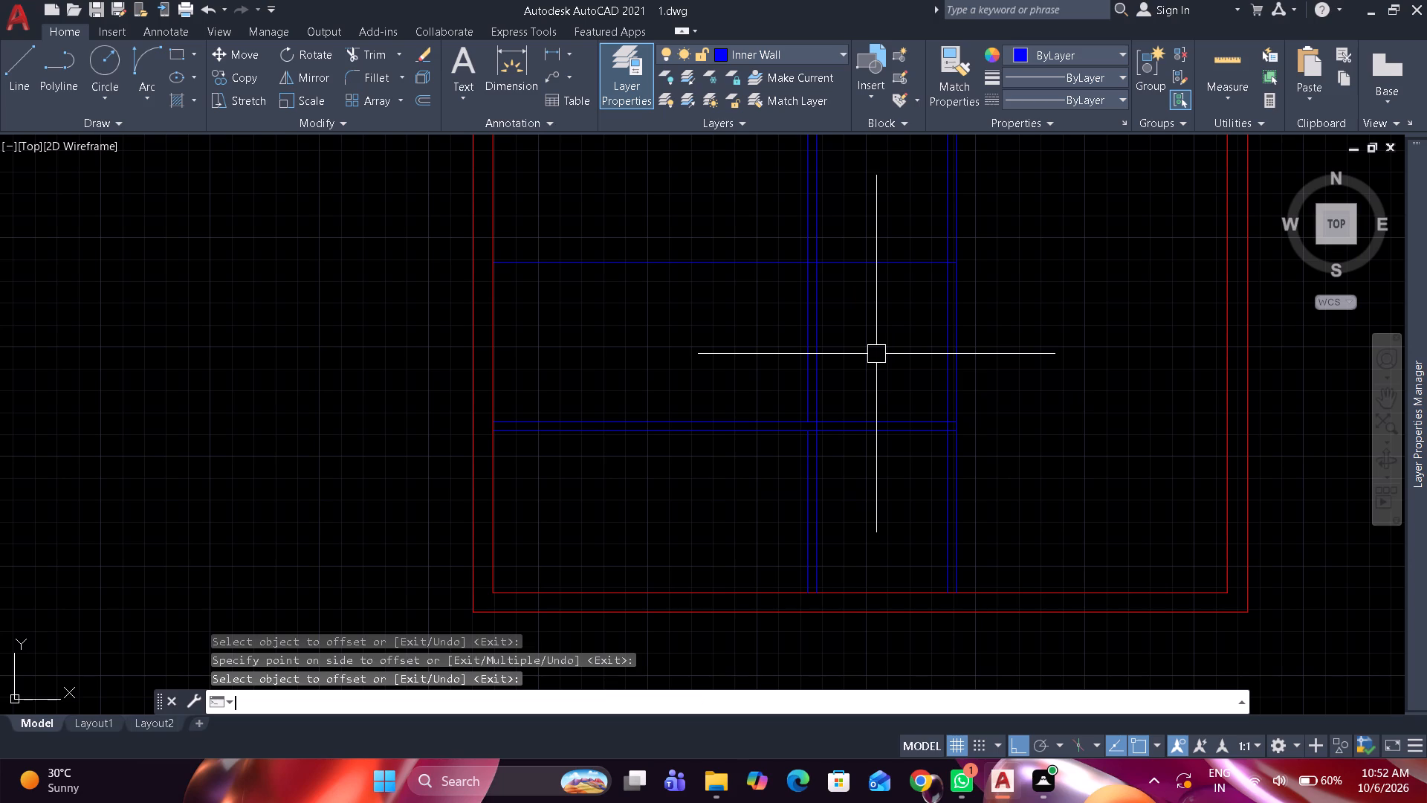
Offset the new horizontal line 4" upward to give the cross partition its thickness.
key(space)
text(4")
key(space)
scroll(898, 266, up, 2)
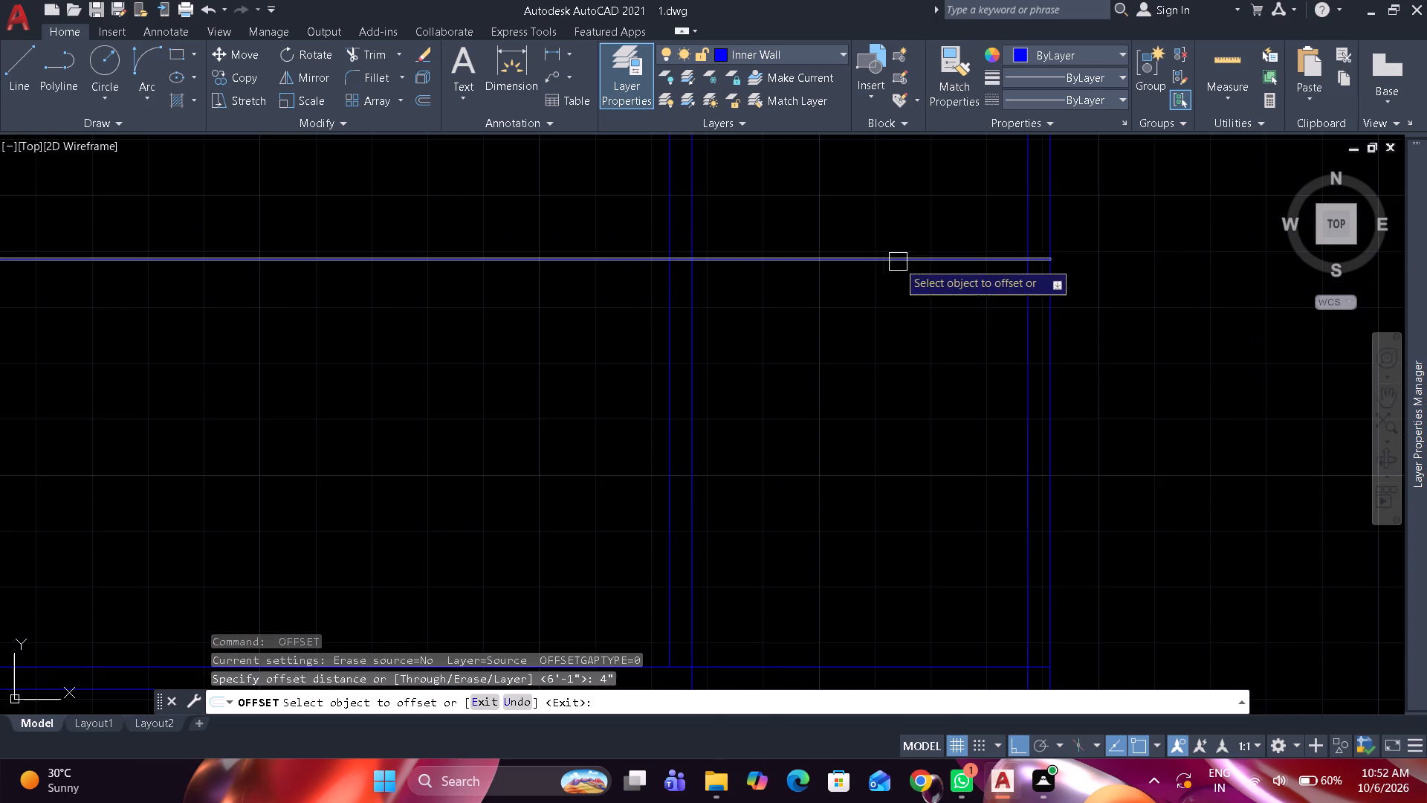
middle_drag(898, 276, 894, 377)
drag(881, 362, 878, 333)
click(877, 283)
key(space)
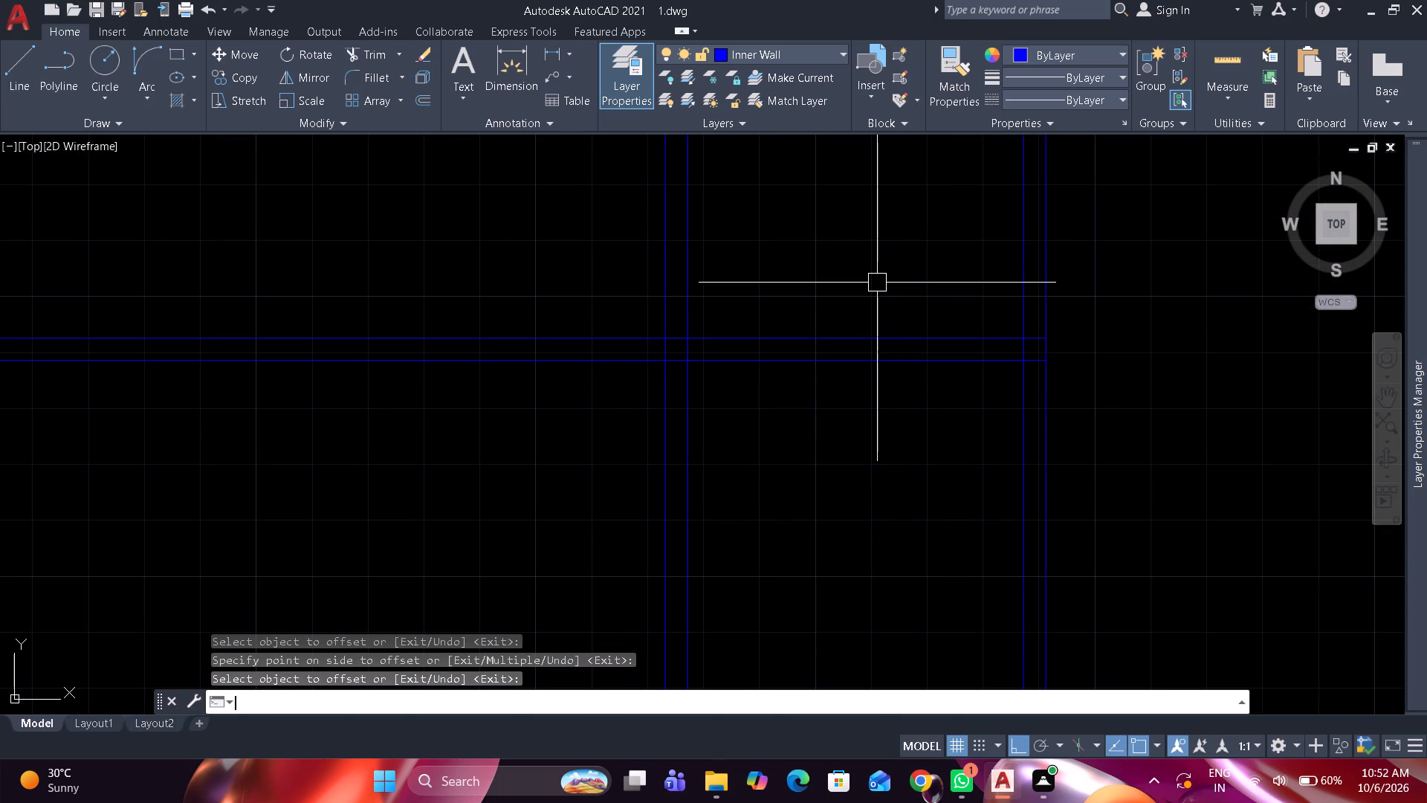
Trim the new cross partition's lines inside the left room and clear their overlap where they meet the room's vertical partition.
text(tr)
key(space)
drag(597, 307, 595, 323)
drag(586, 419, 588, 401)
scroll(671, 325, up, 4)
drag(676, 326, 673, 335)
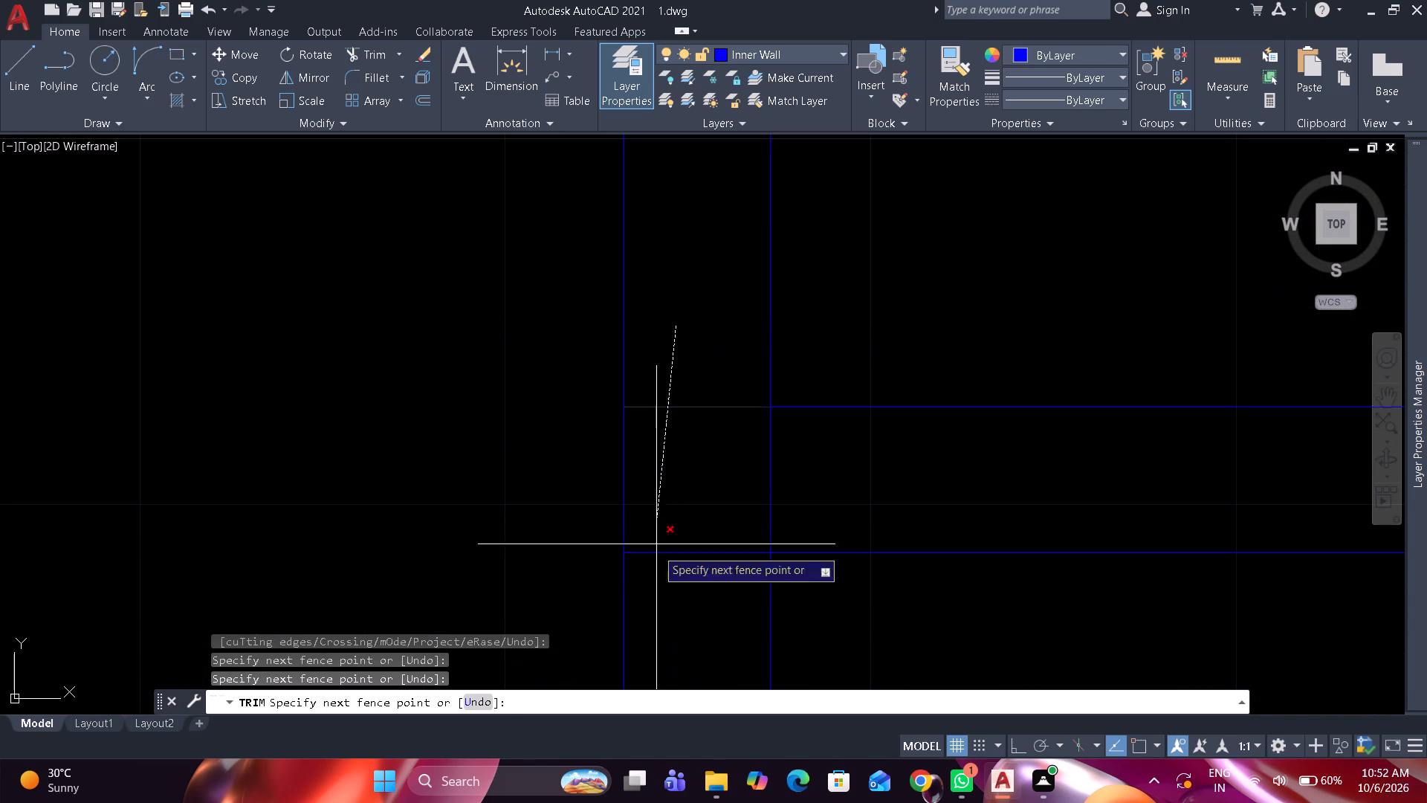
drag(661, 593, 699, 562)
click(768, 471)
scroll(876, 283, down, 5)
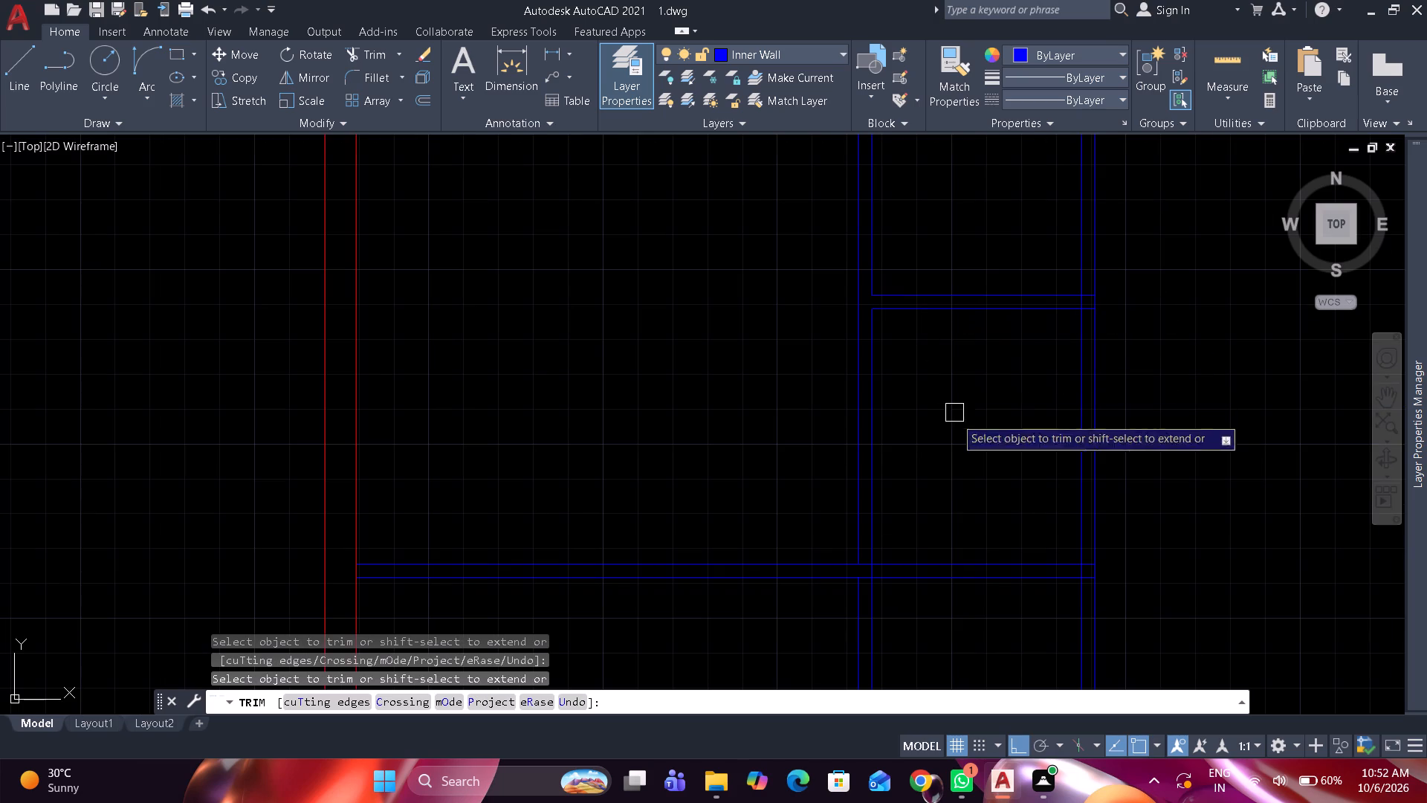
key(space)
Offset the upper face of the new cross partition 6'6" upward between the two vertical partitions.
scroll(933, 452, down, 2)
middle_drag(931, 456, 869, 591)
scroll(876, 501, up, 2)
text(o)
key(space)
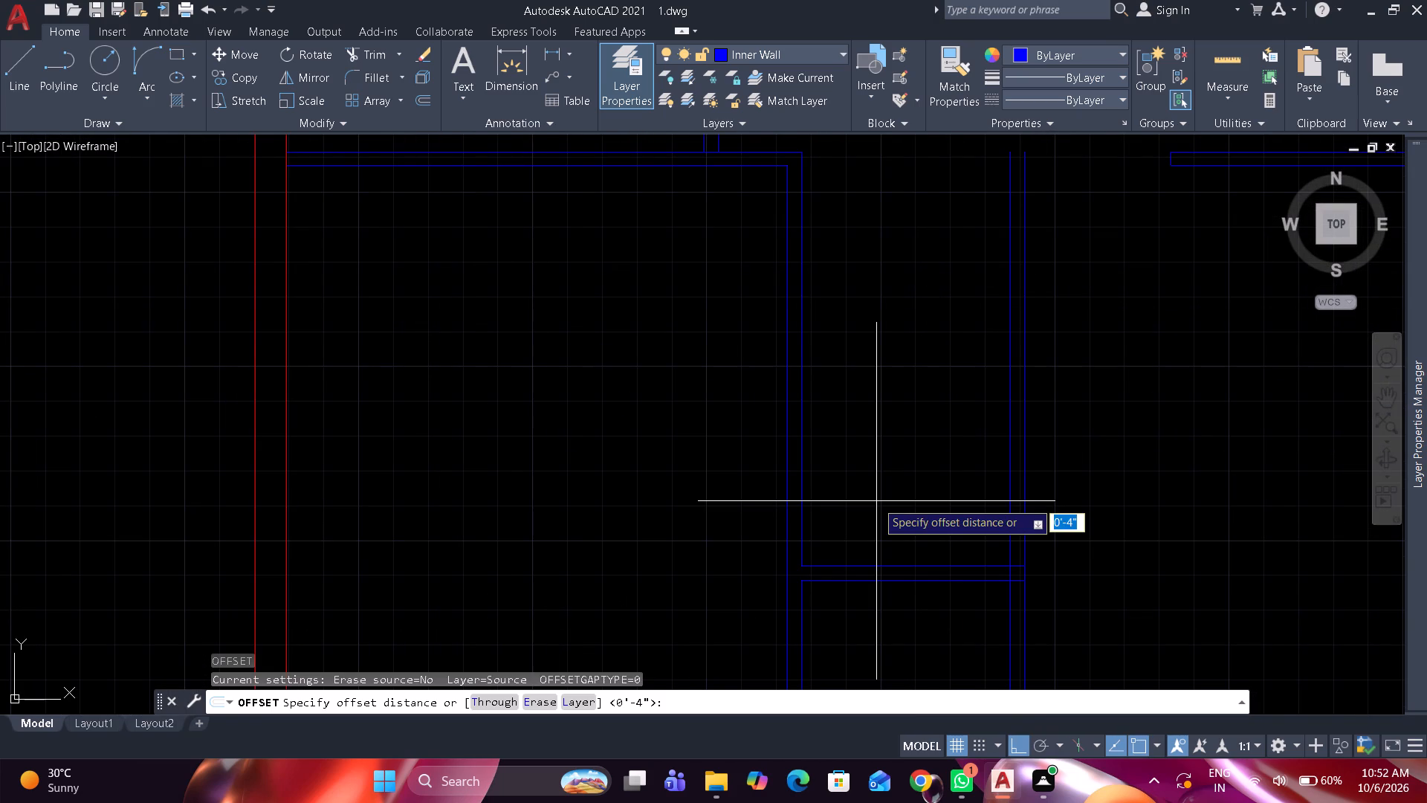
text(6'6")
key(space)
drag(881, 562, 880, 555)
click(881, 476)
key(space)
Offset the upper horizontal line 4" upward to give the second cross partition its thickness.
key(space)
text(4")
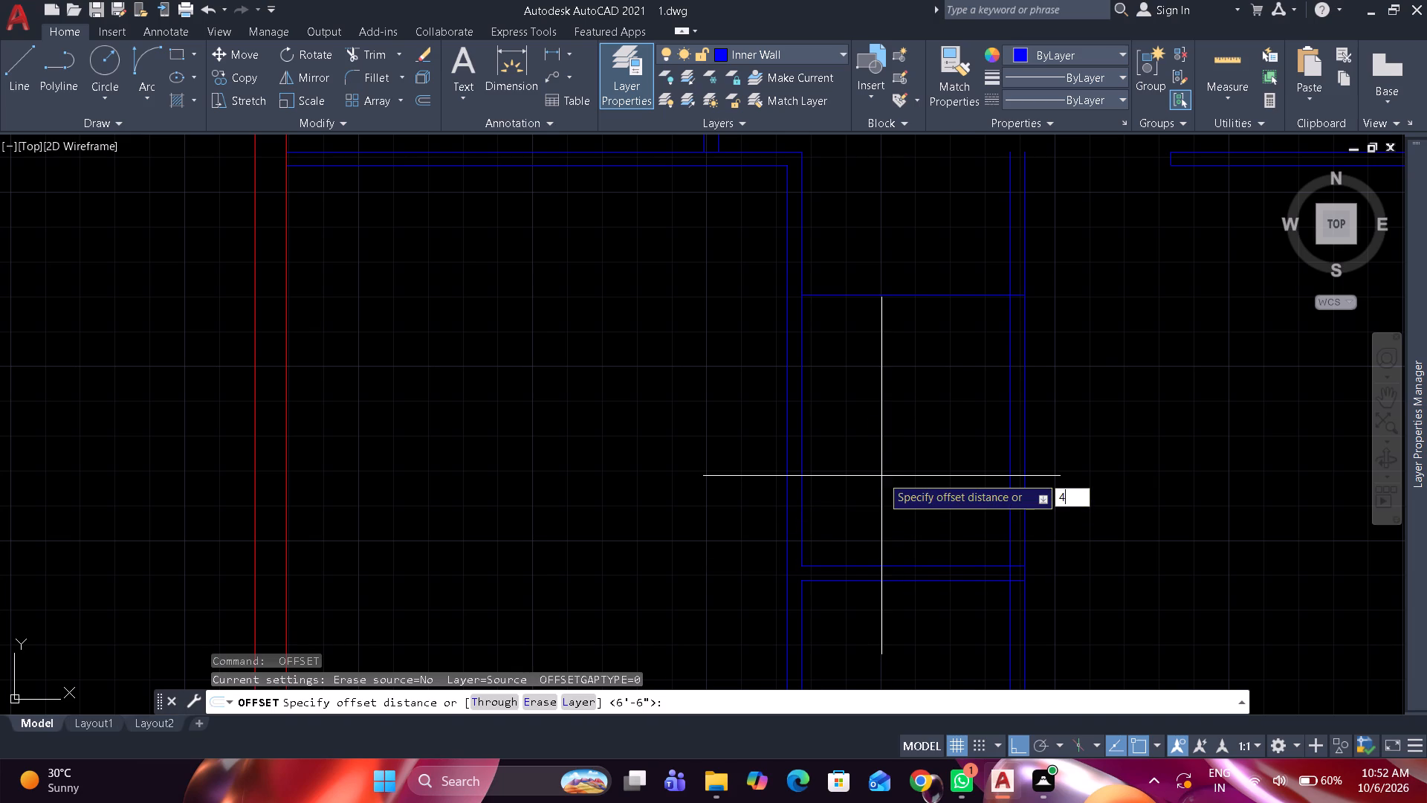
key(space)
drag(875, 297, 875, 274)
click(875, 239)
key(space)
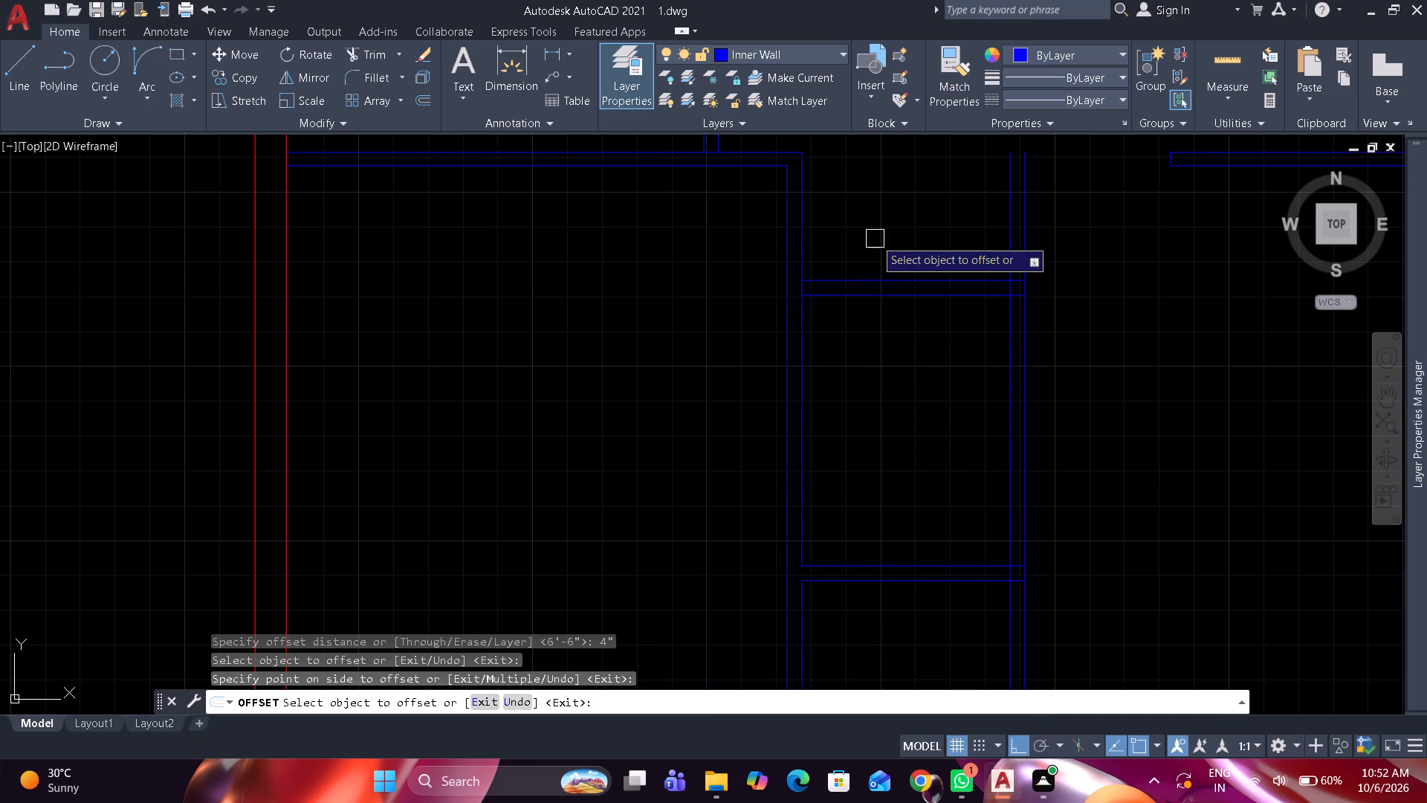
Extend the lower face of the left room's top wall and the second cross partition's upper face across the left vertical partition.
middle_drag(924, 231, 903, 403)
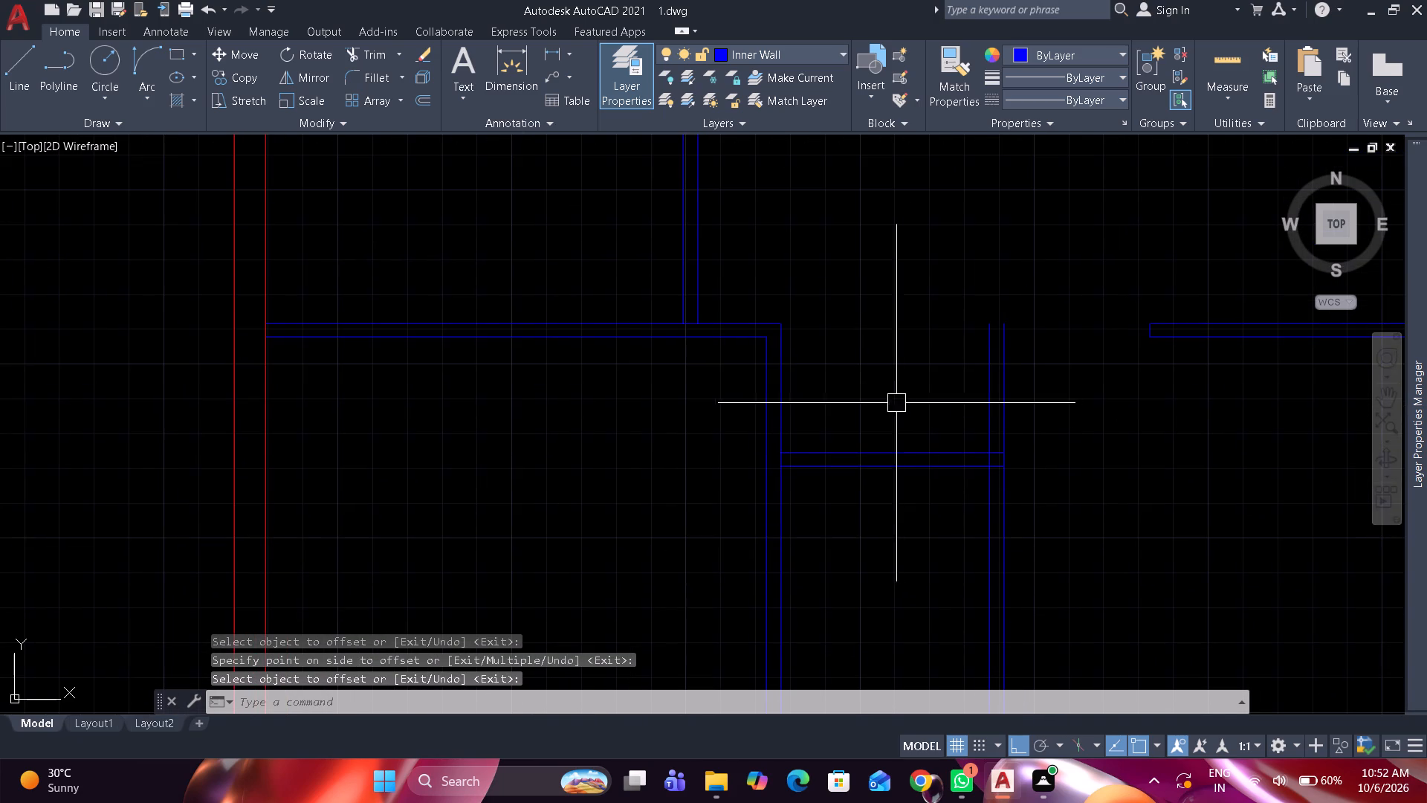
scroll(787, 321, up, 2)
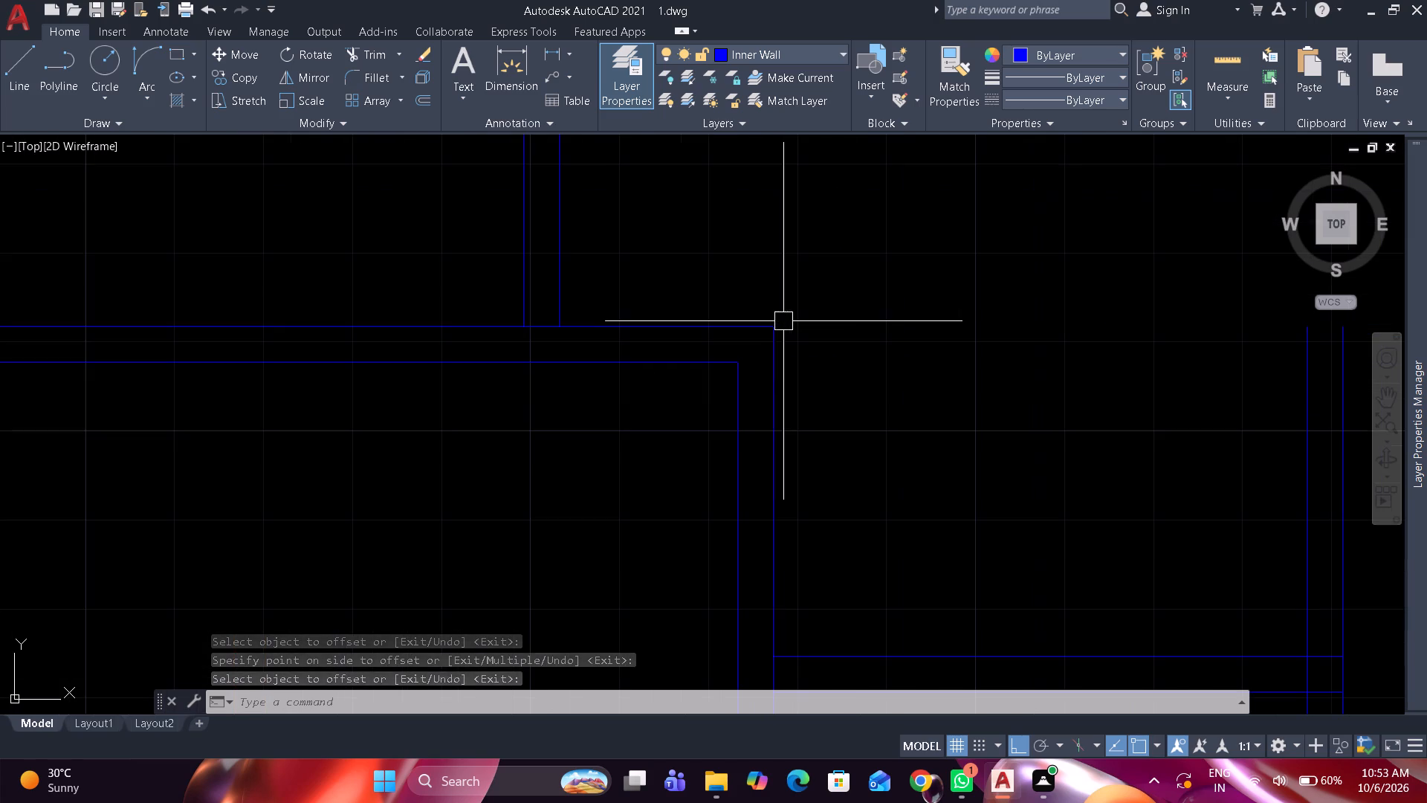
text(ex)
key(space)
click(726, 359)
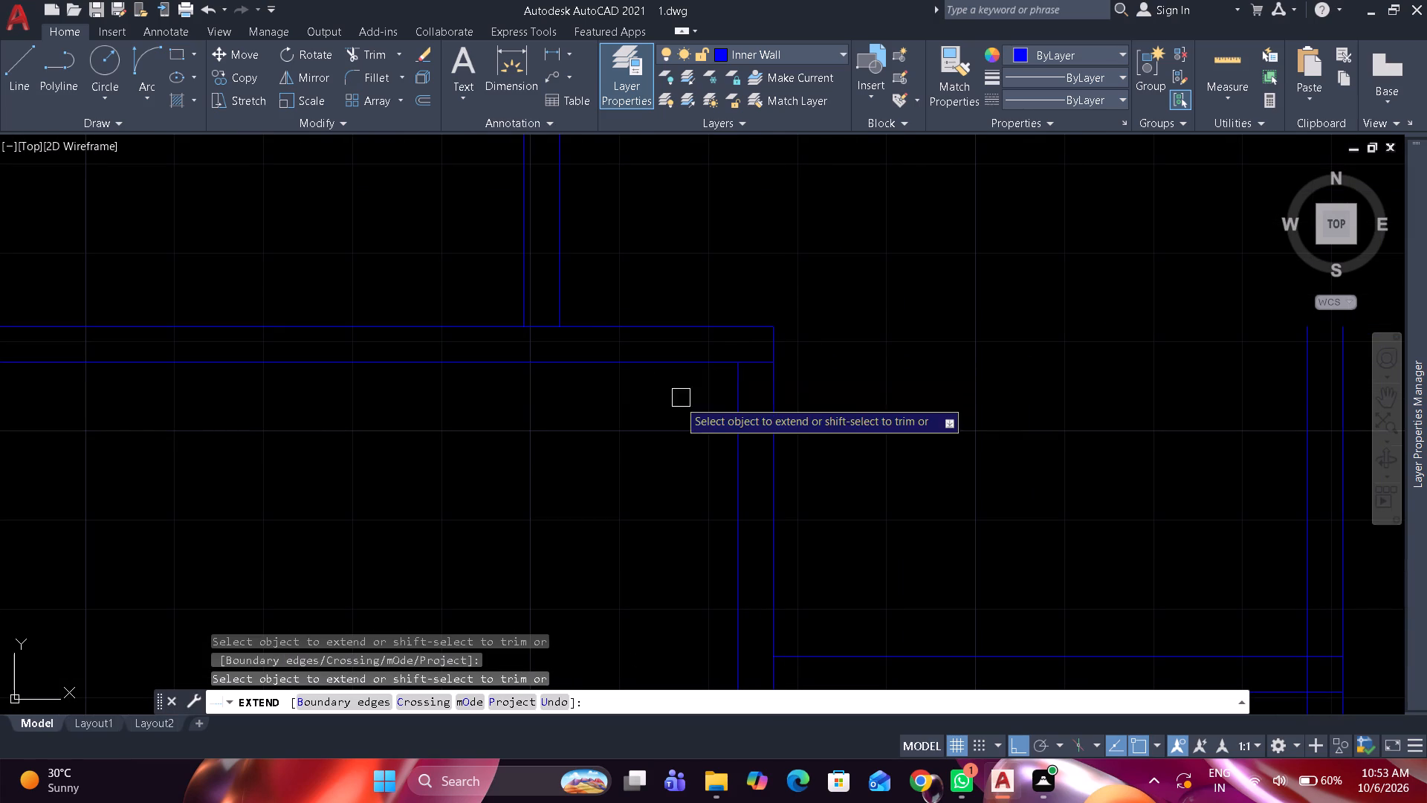
key(space)
middle_drag(828, 544, 821, 361)
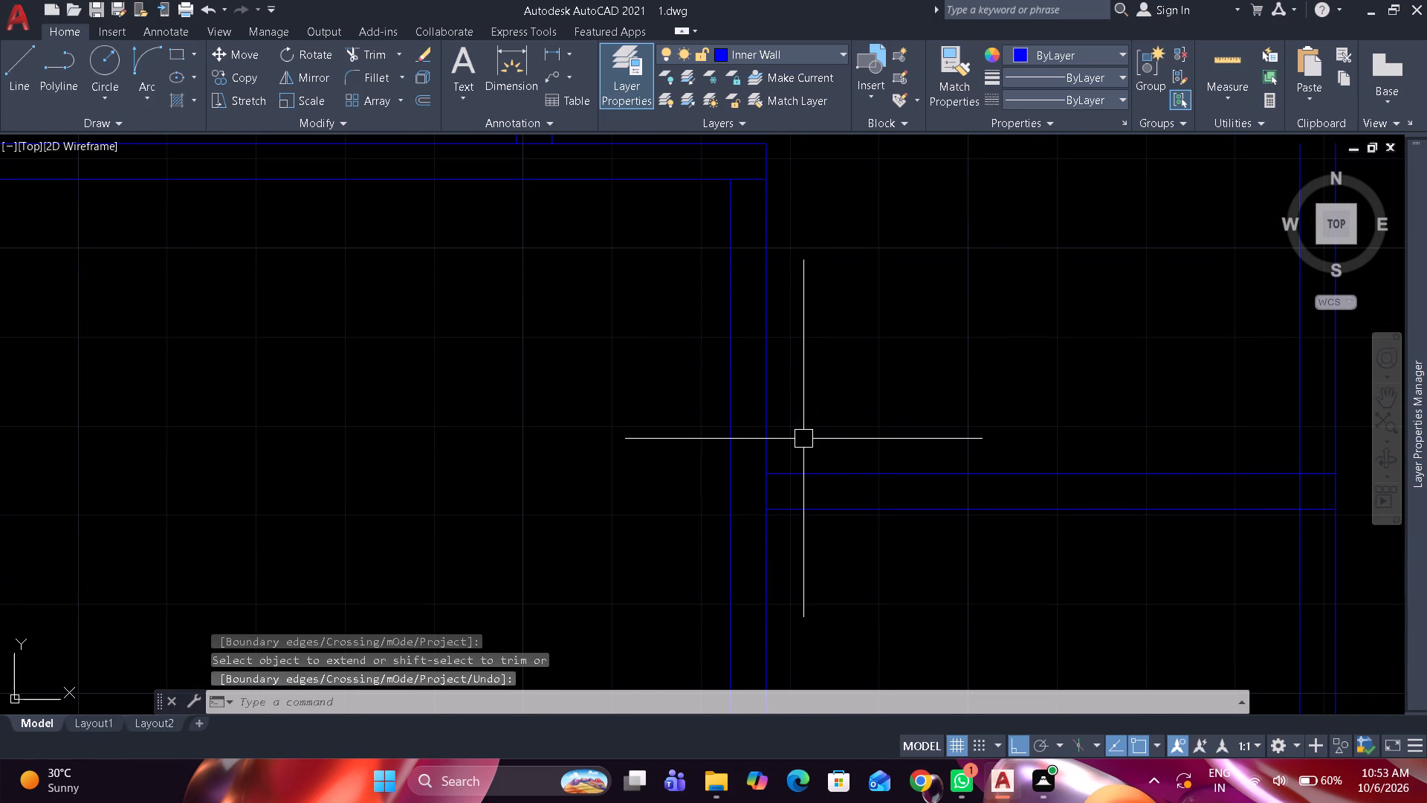
key(space)
drag(796, 472, 796, 465)
key(space)
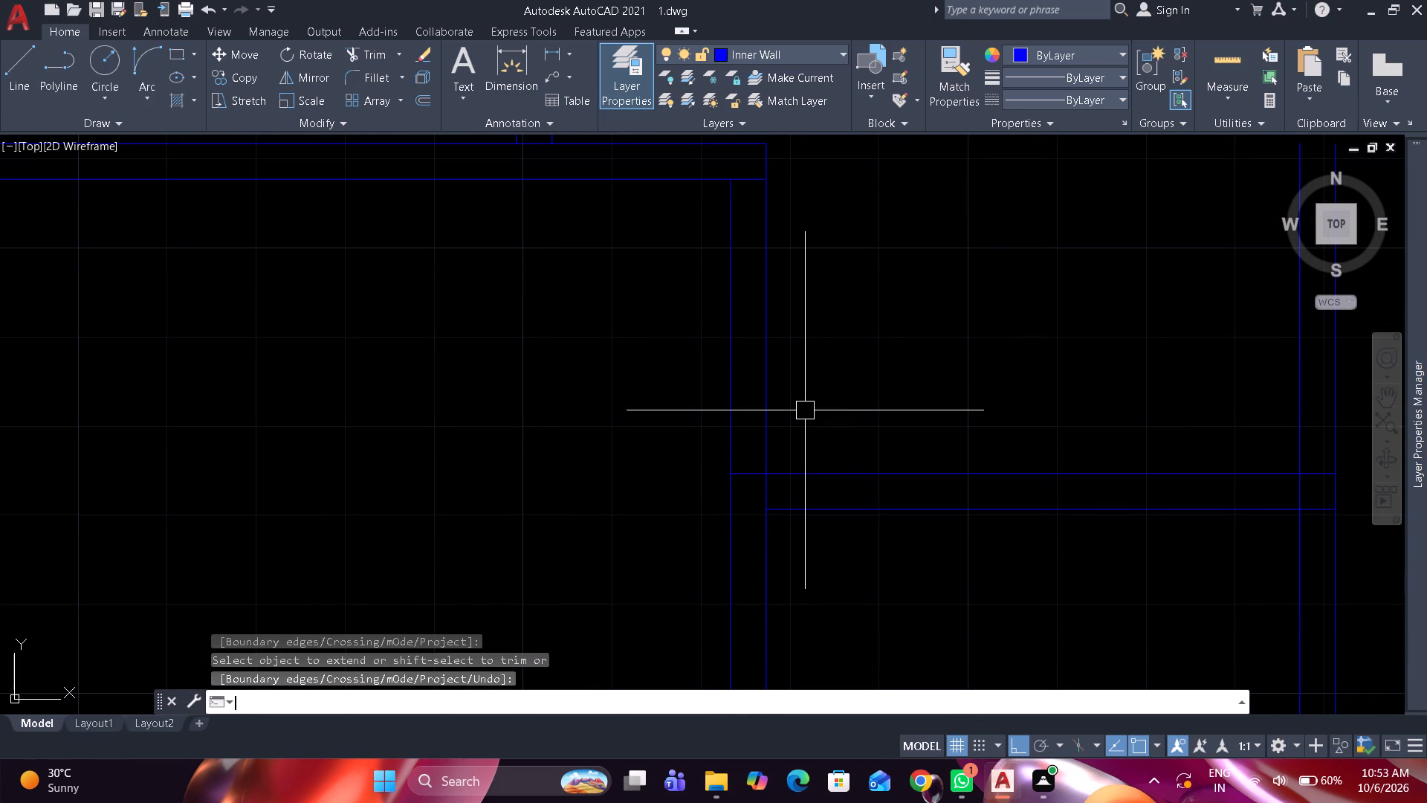
Trim the left vertical partition's lines above the second cross partition and clear the overlap at their corner.
text(tr)
key(space)
drag(804, 375, 793, 375)
click(626, 389)
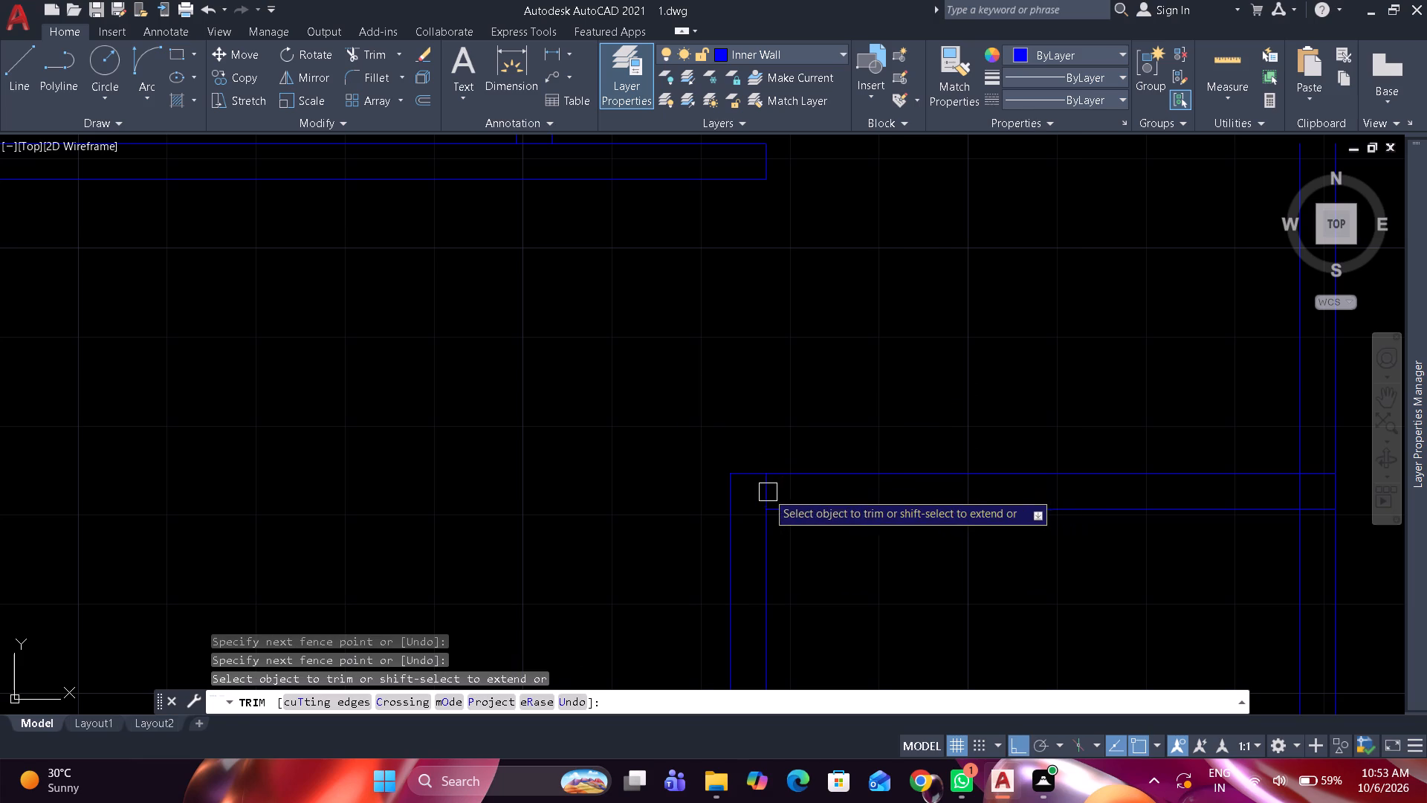
click(763, 491)
Trim the overlapping lines where both cross partitions between the small rooms meet the right vertical partition.
scroll(961, 374, down, 1)
middle_drag(962, 374, 717, 422)
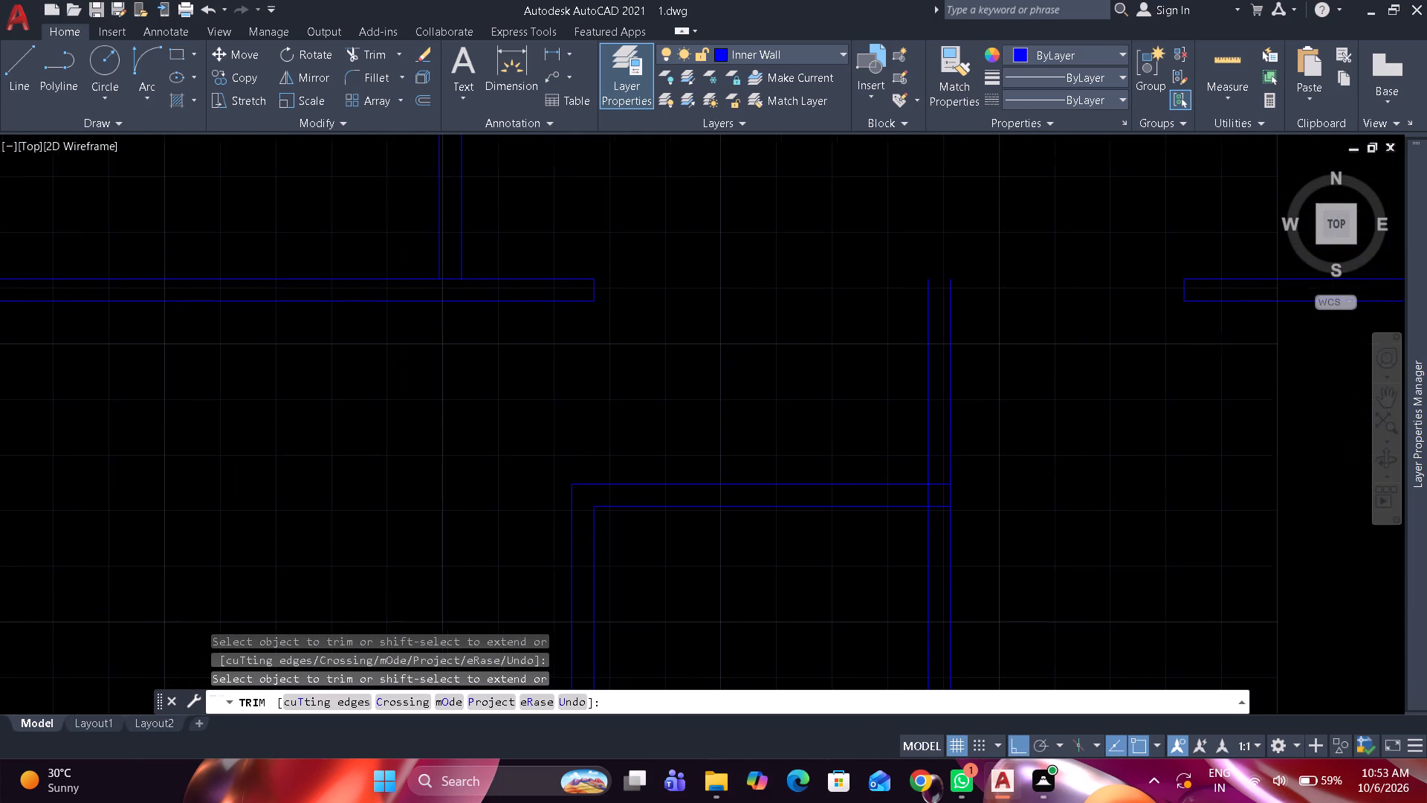
scroll(944, 506, up, 2)
click(931, 454)
click(908, 481)
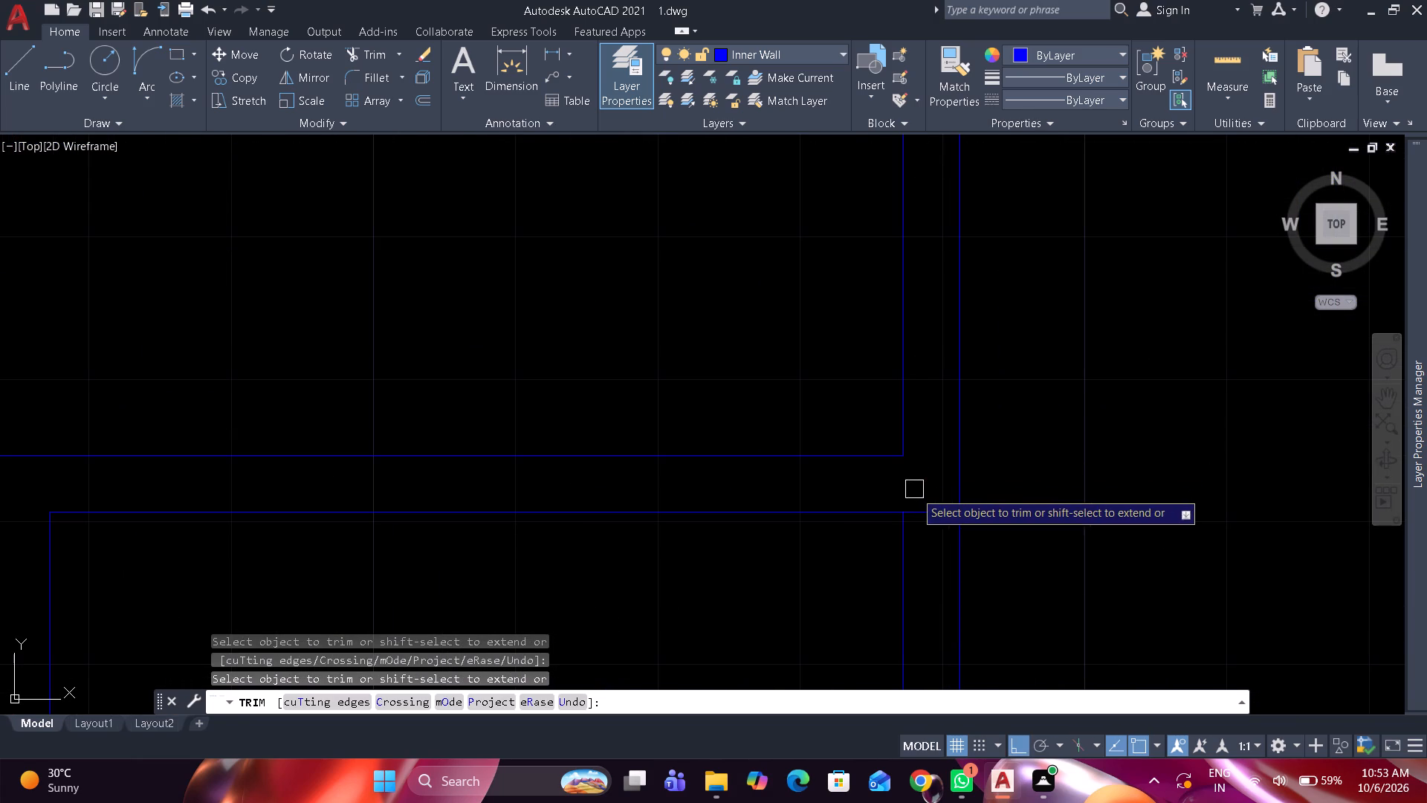
drag(922, 507, 925, 482)
scroll(1035, 323, down, 5)
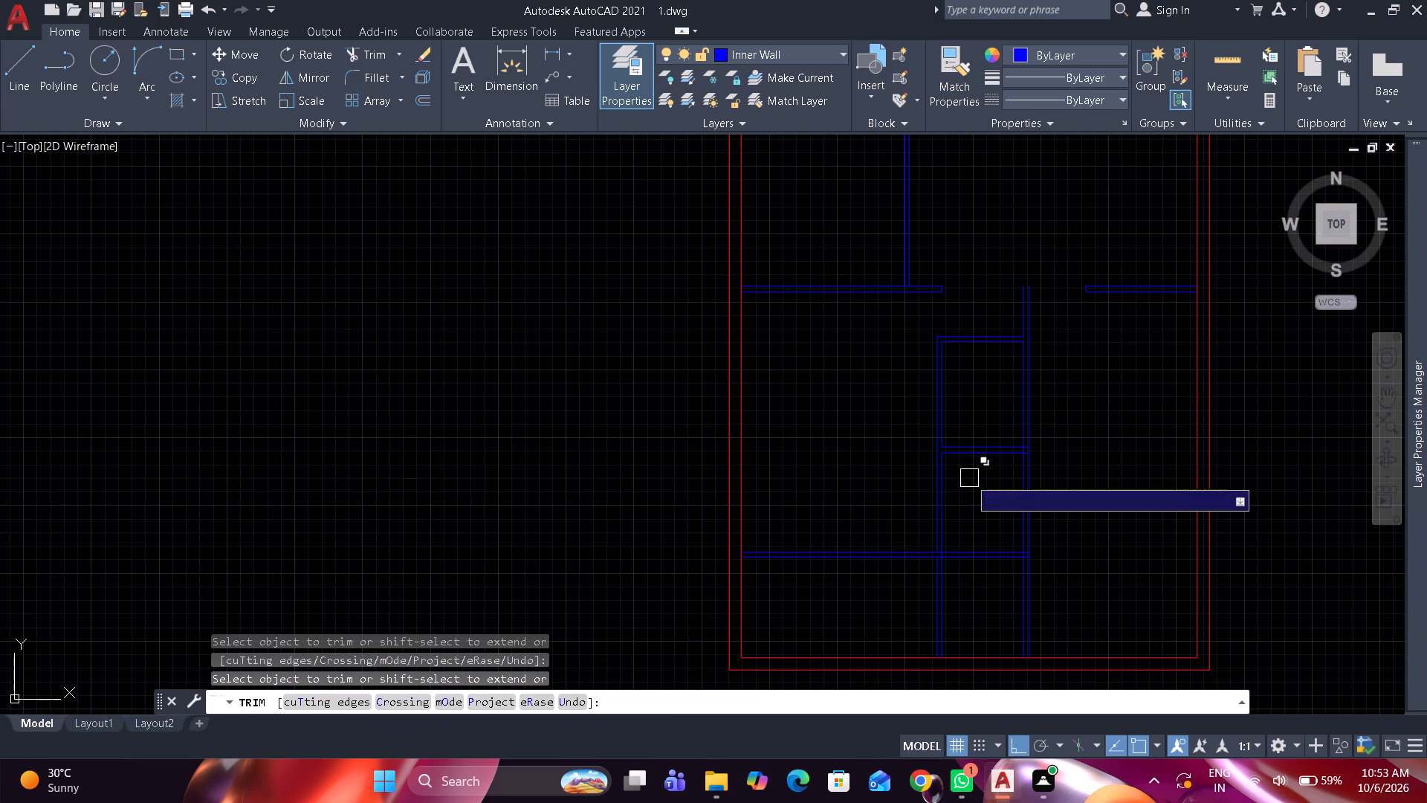
scroll(969, 479, up, 1)
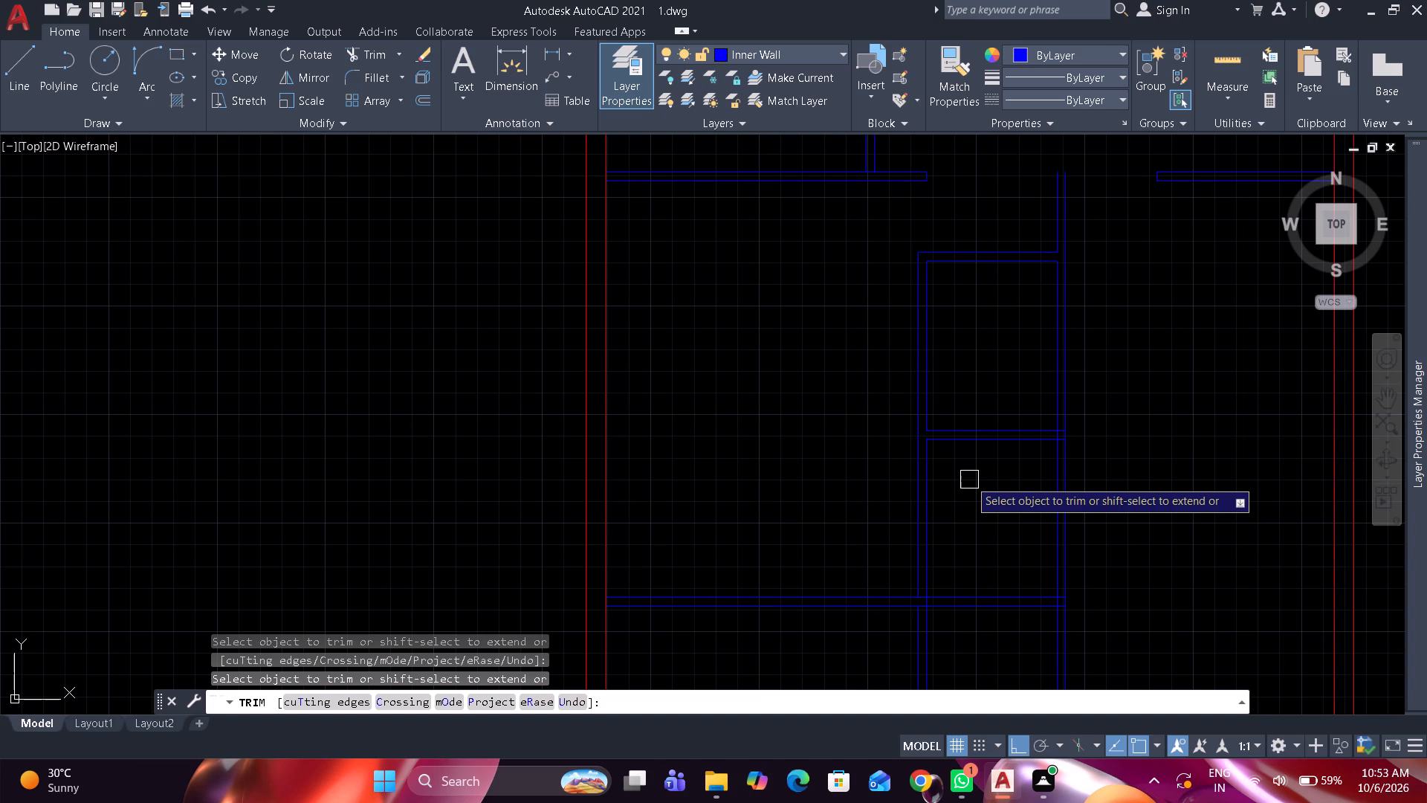
scroll(1053, 439, up, 4)
click(1102, 390)
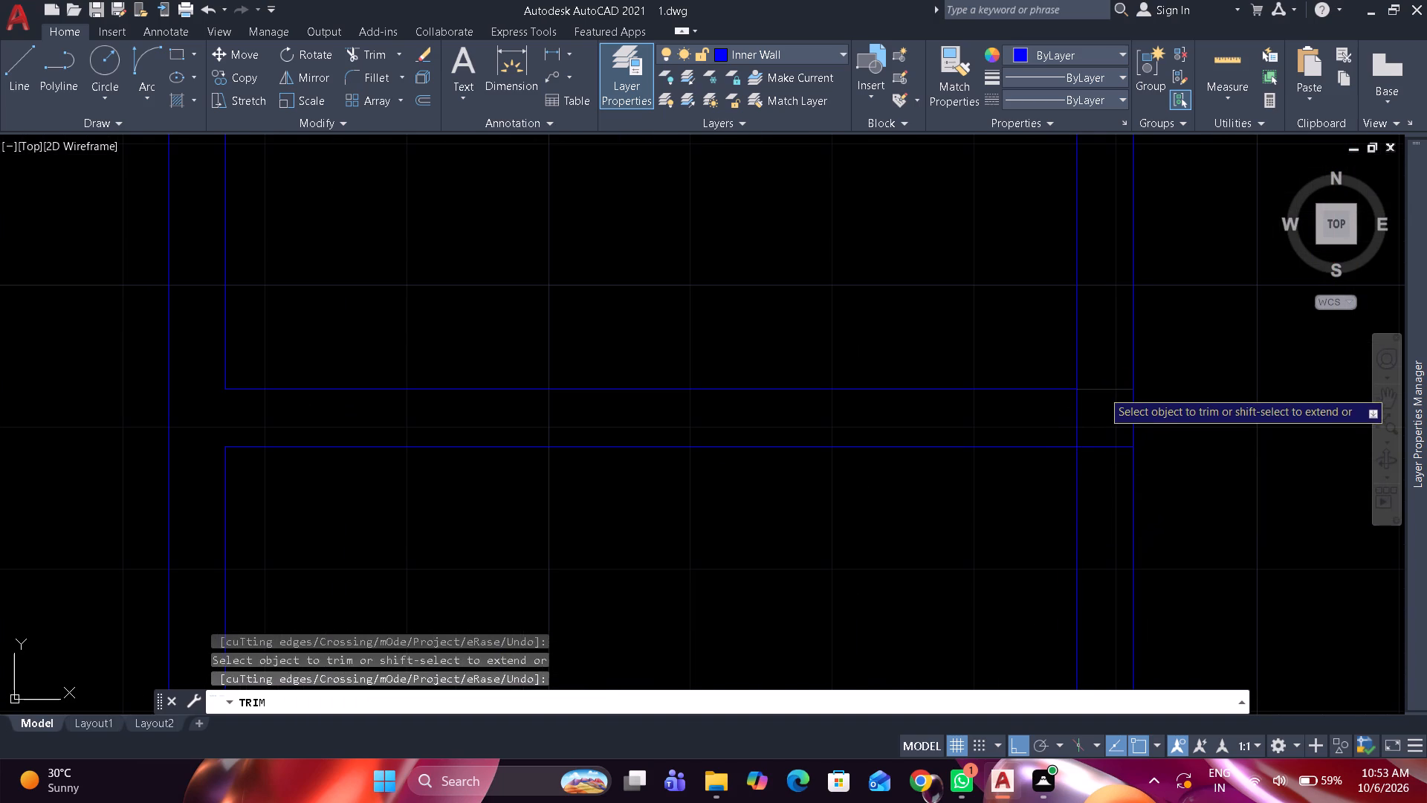
click(1084, 409)
drag(1104, 449, 1102, 442)
scroll(972, 263, down, 4)
Trim away the left vertical partition's two lines below the long horizontal partition.
scroll(972, 263, down, 1)
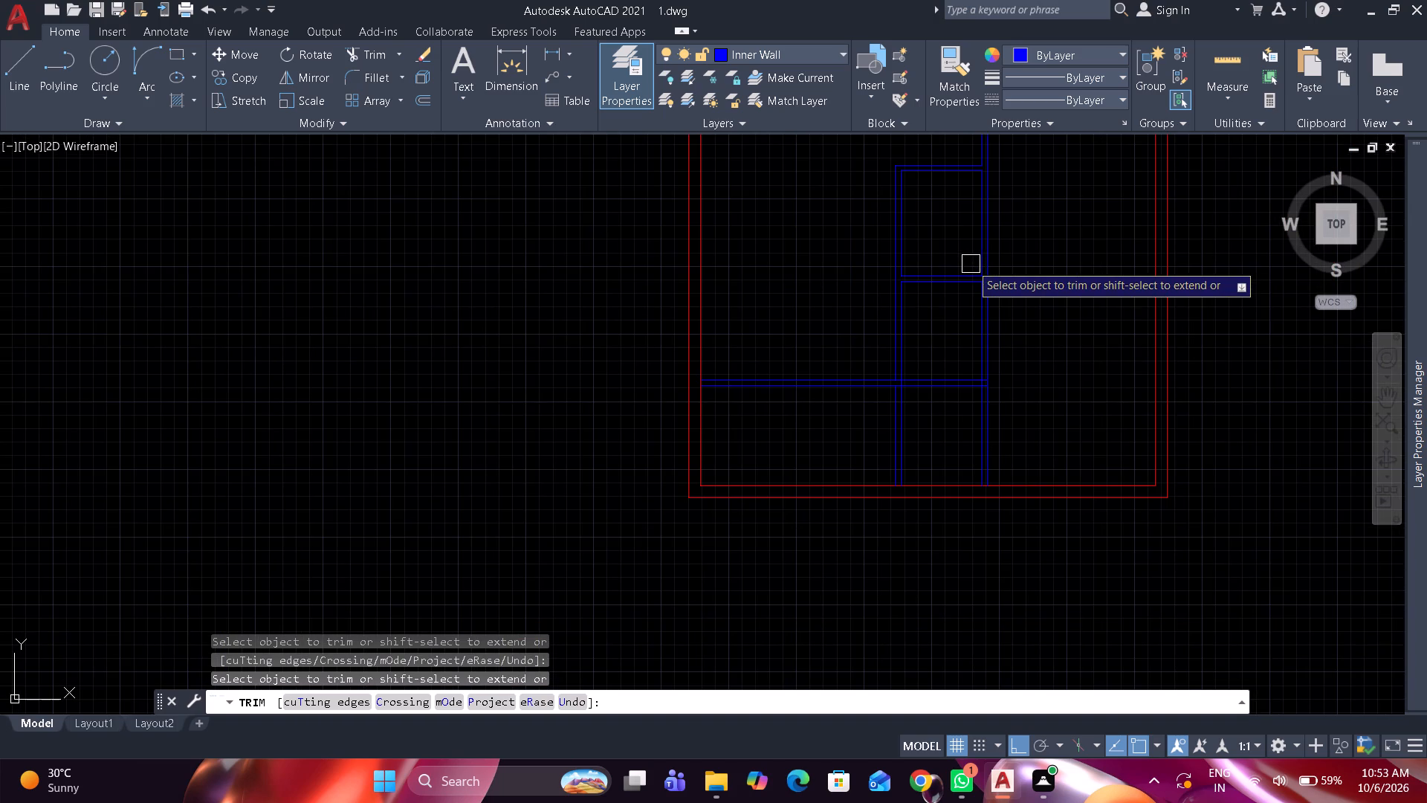
scroll(931, 398, up, 2)
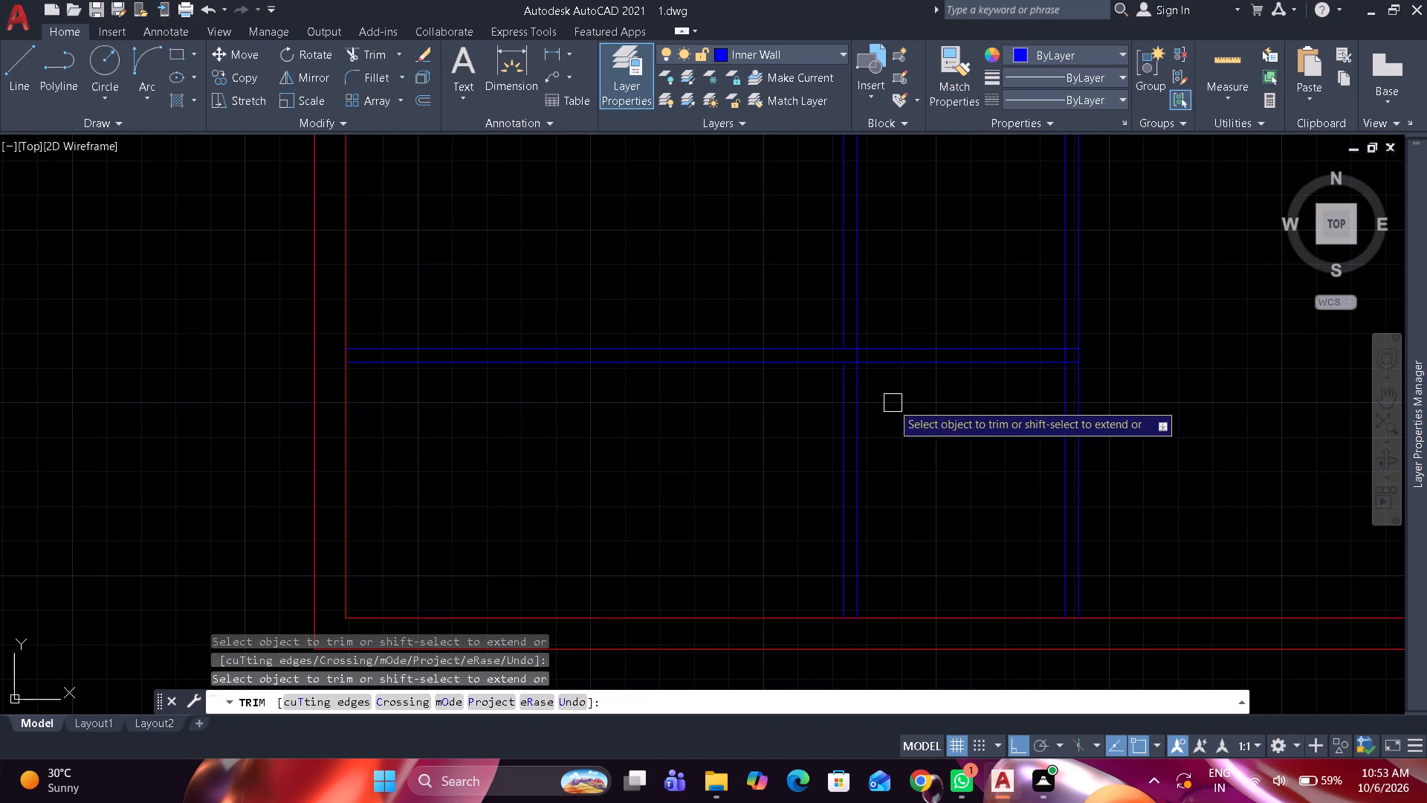
scroll(887, 403, up, 1)
click(872, 386)
click(761, 399)
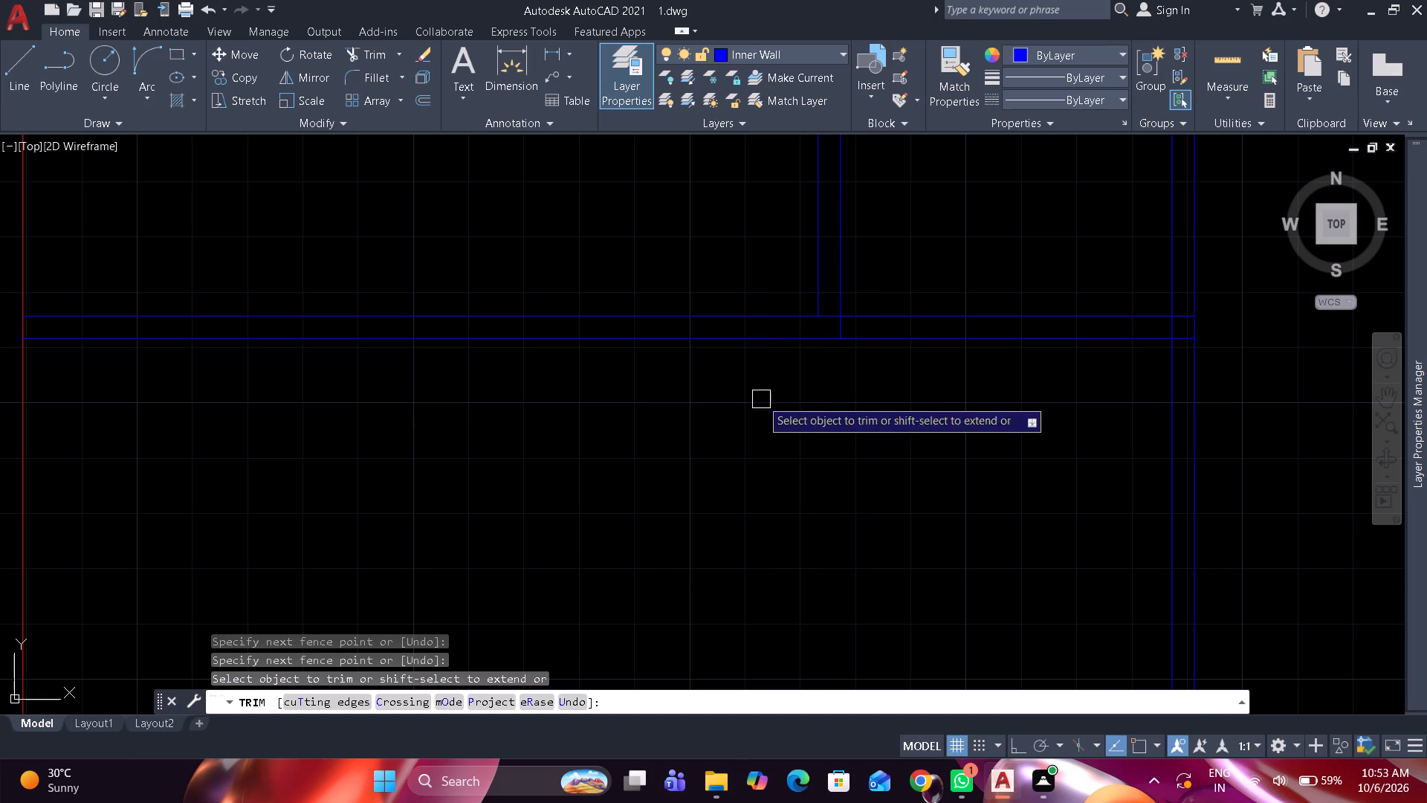
scroll(842, 313, up, 3)
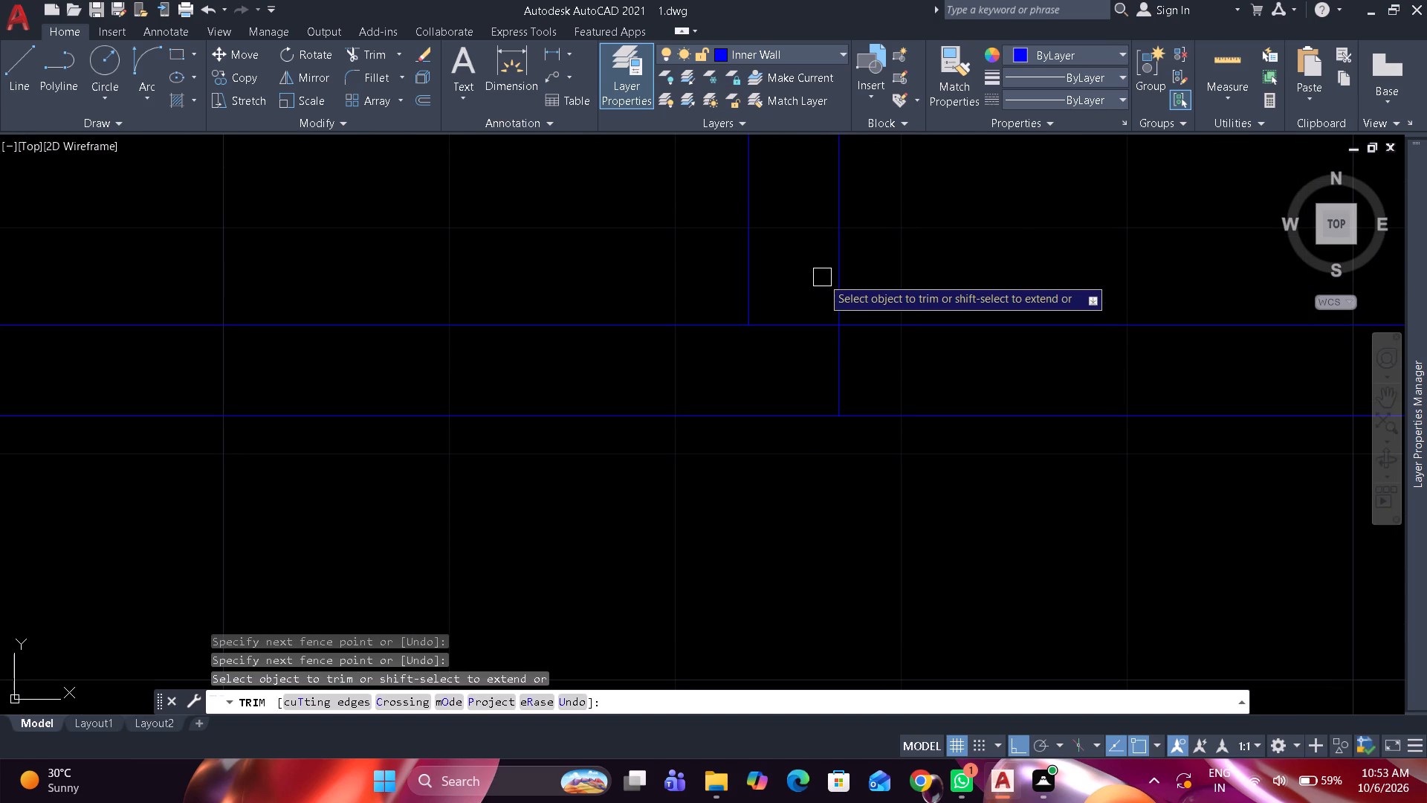
scroll(858, 259, down, 2)
middle_drag(855, 273, 719, 465)
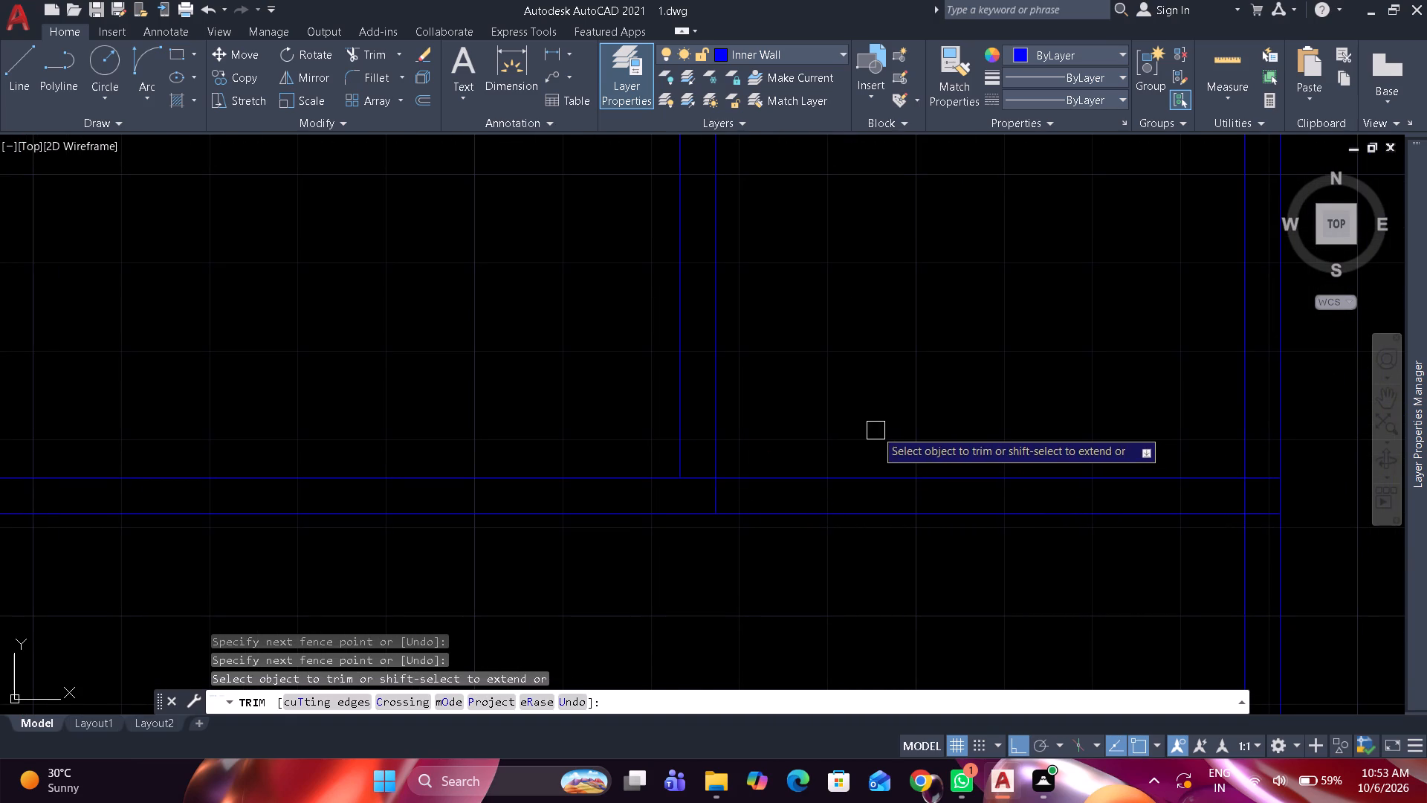
scroll(907, 398, down, 2)
middle_drag(841, 513, 794, 613)
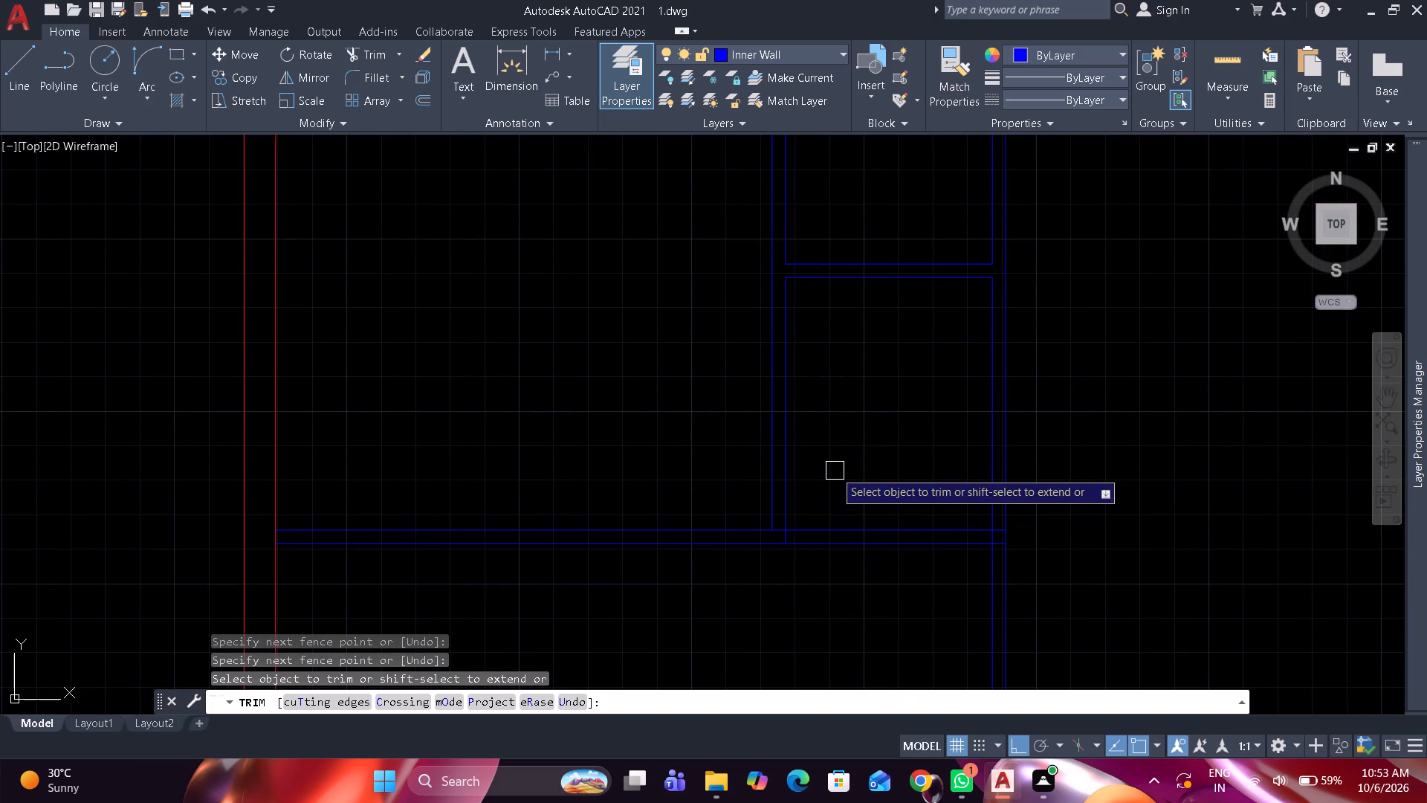
scroll(831, 470, up, 1)
key(space)
Offset the upper face of the long horizontal partition 3' upward.
text(o 3')
key(space)
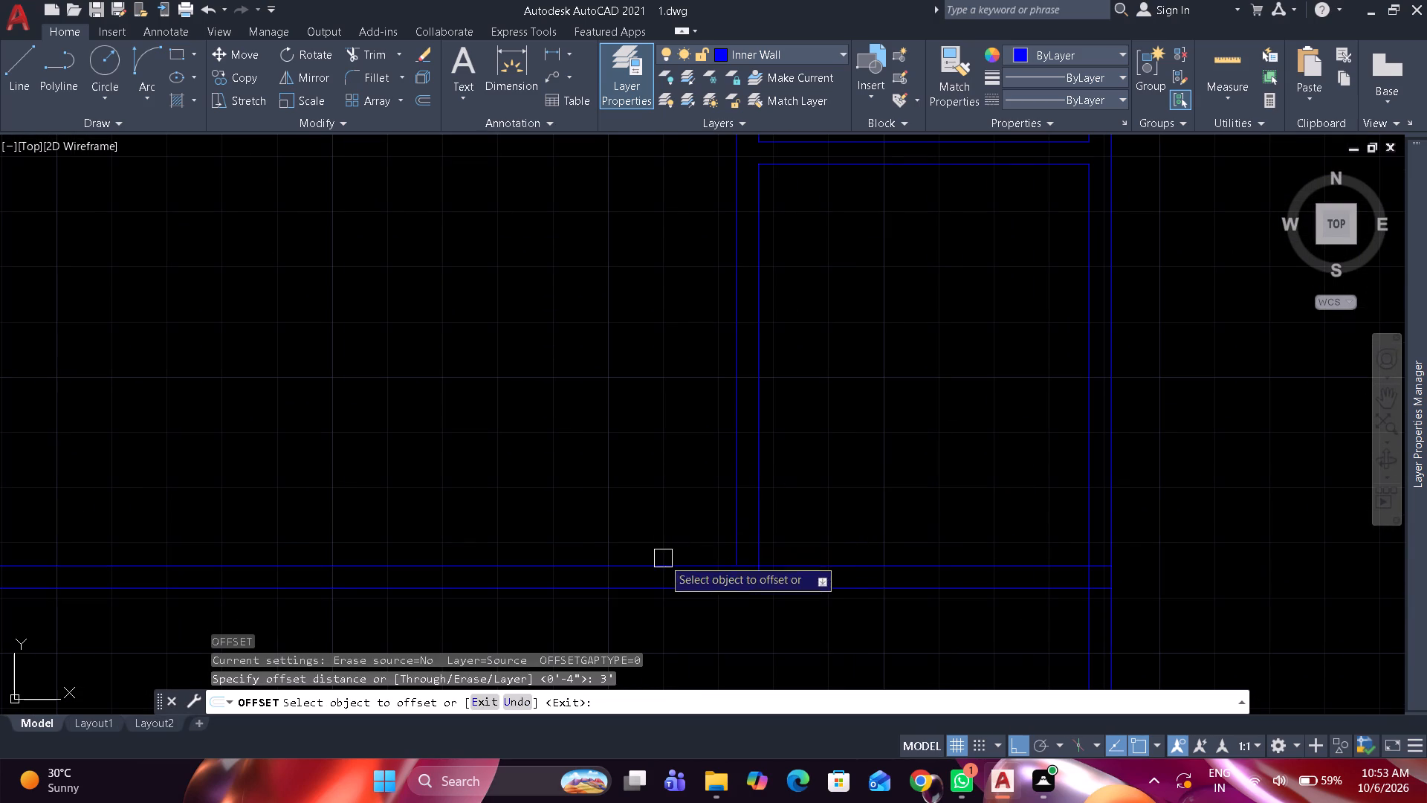
drag(663, 567, 669, 546)
click(697, 462)
key(space)
Trim the offset line and the left vertical partition below it to leave a 3' opening above the long horizontal partition.
text(tr)
key(space)
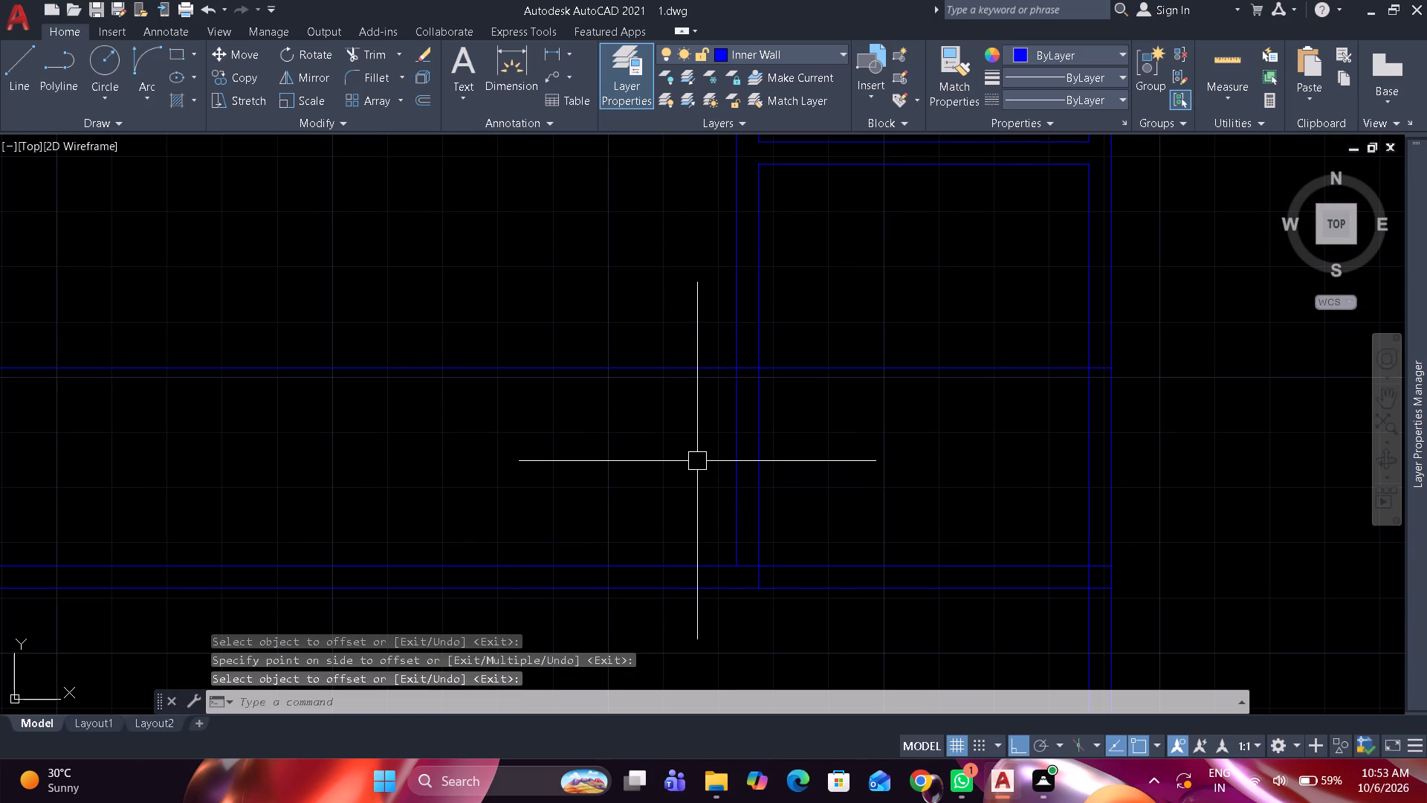
click(705, 373)
click(835, 373)
drag(812, 406, 782, 402)
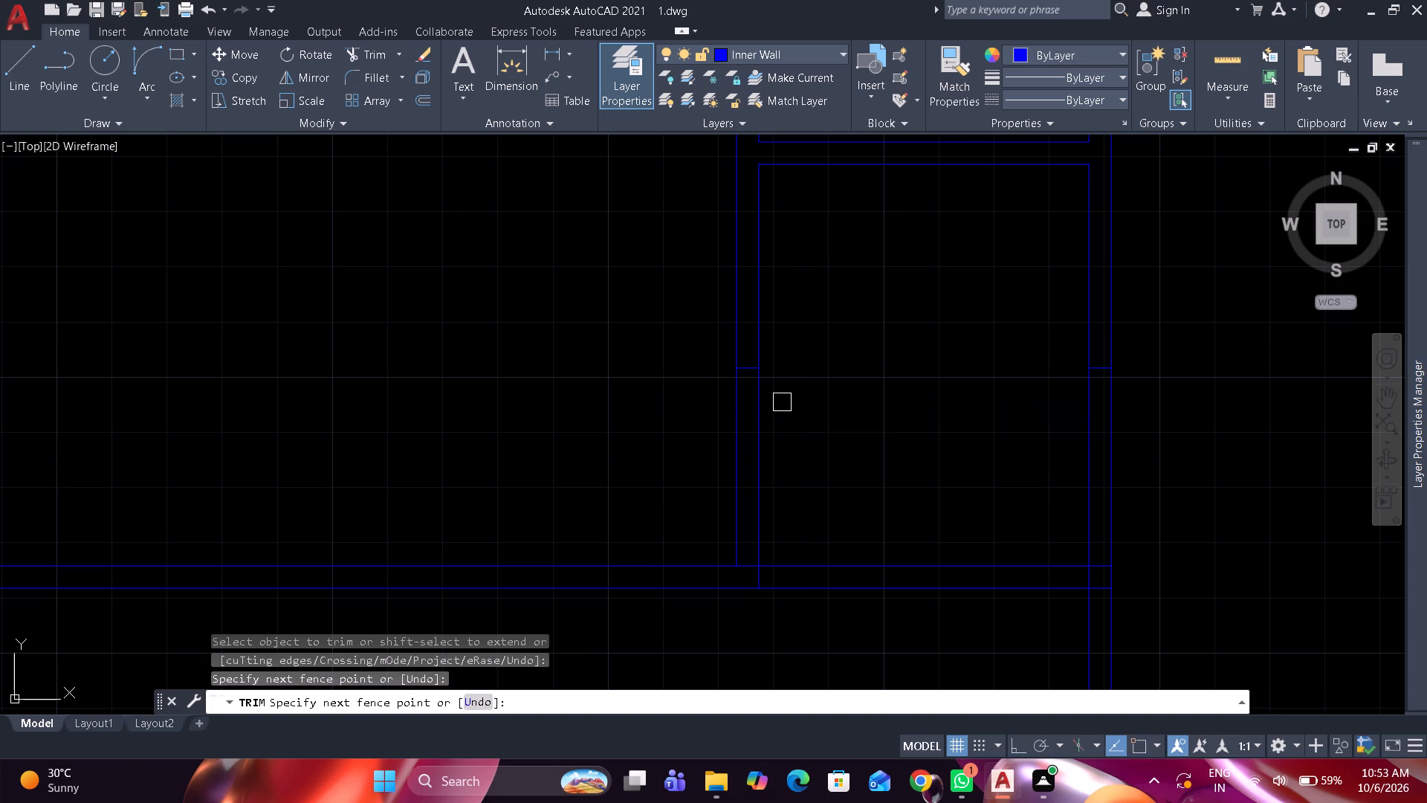
drag(668, 416, 676, 416)
click(826, 413)
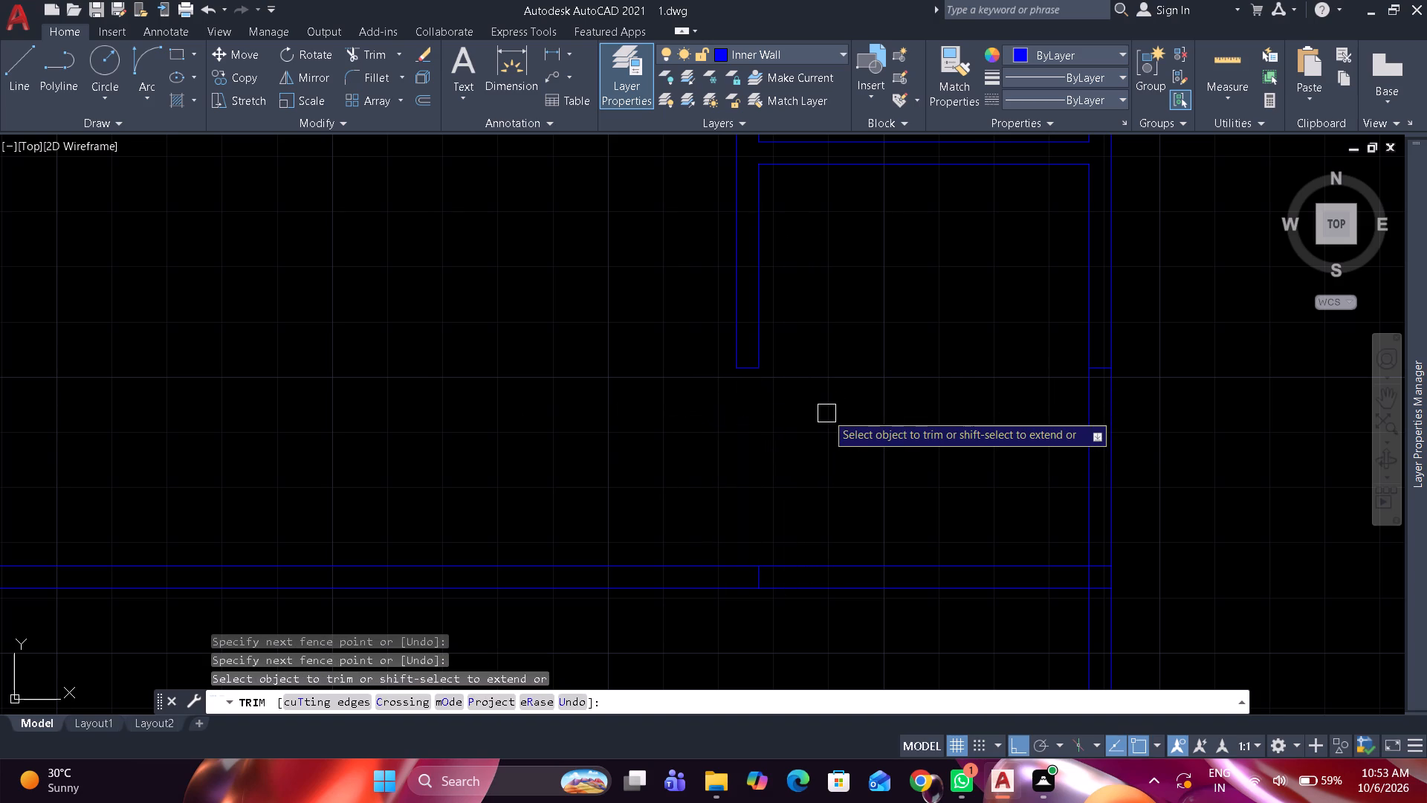
key(space)
Offset the short vertical line inside the long horizontal partition 4' toward the right vertical partition.
scroll(815, 614, up, 2)
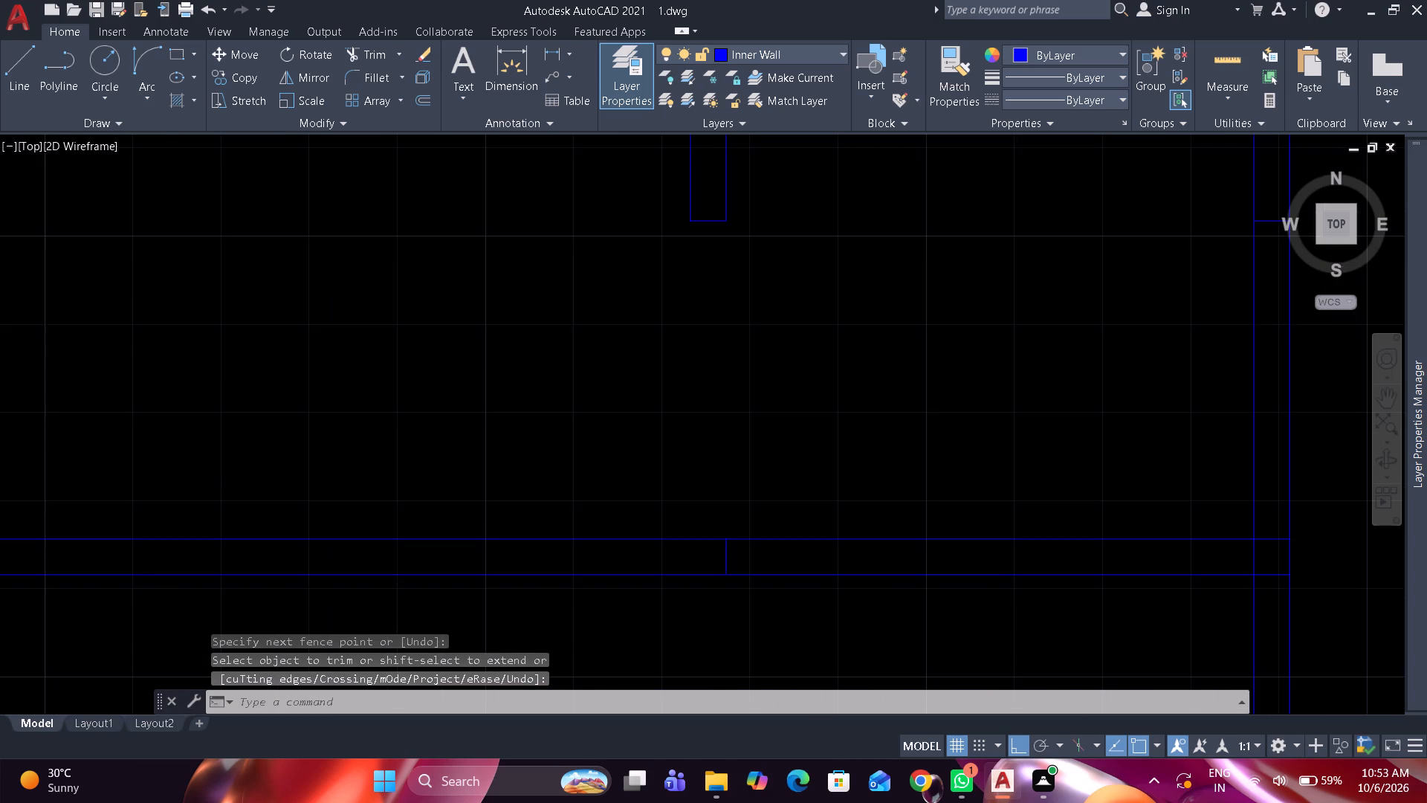
key(o)
key(space)
key(4)
key(apostrophe)
key(space)
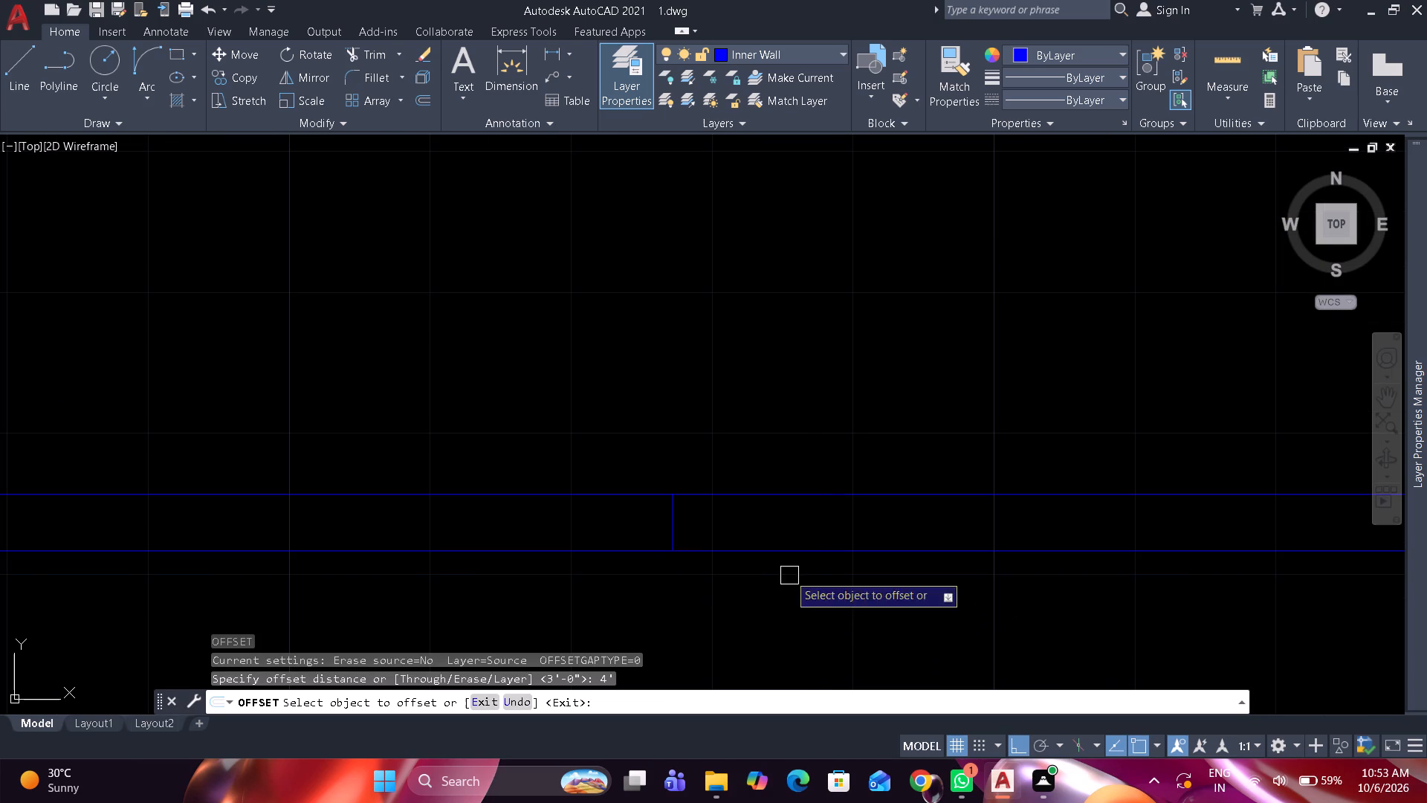
click(676, 526)
scroll(705, 526, down, 2)
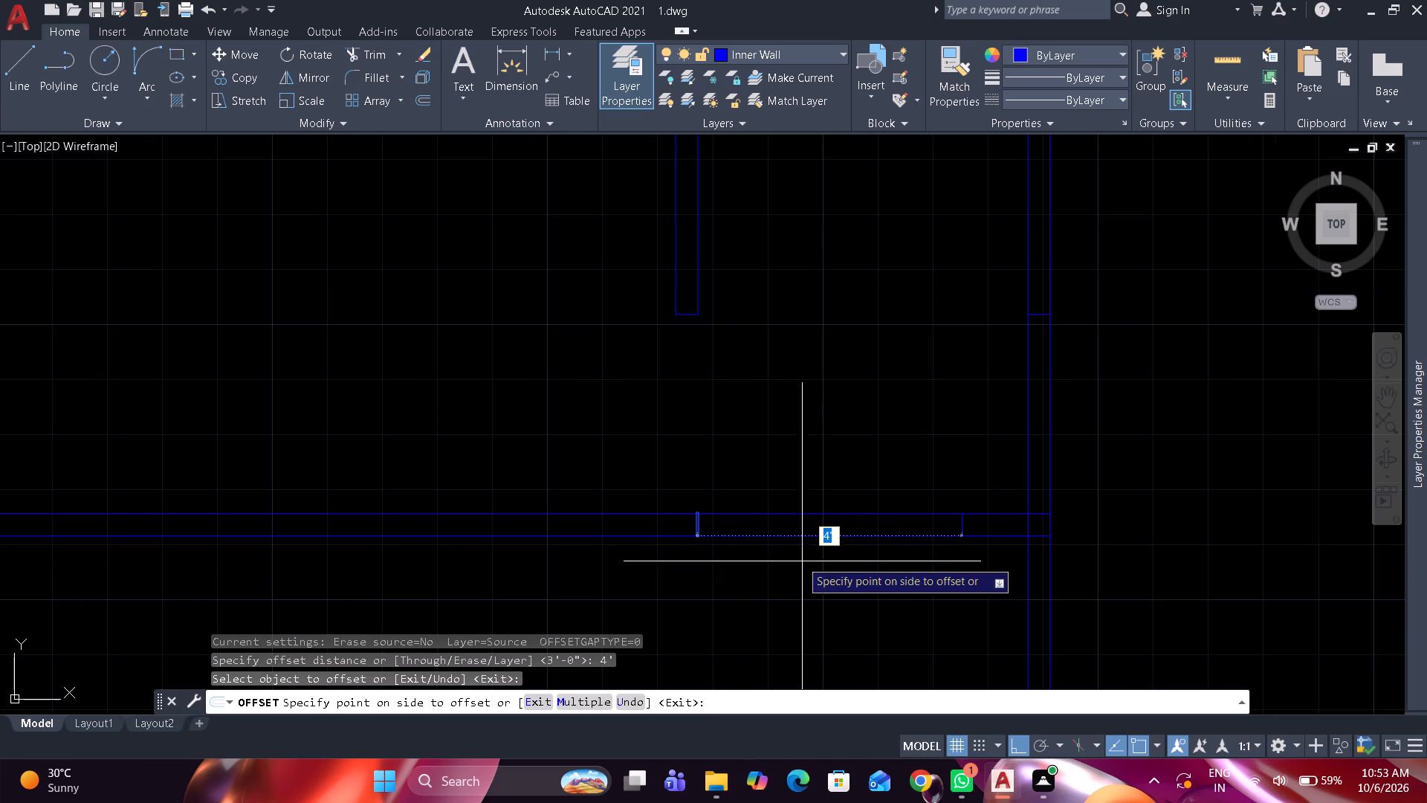
click(841, 576)
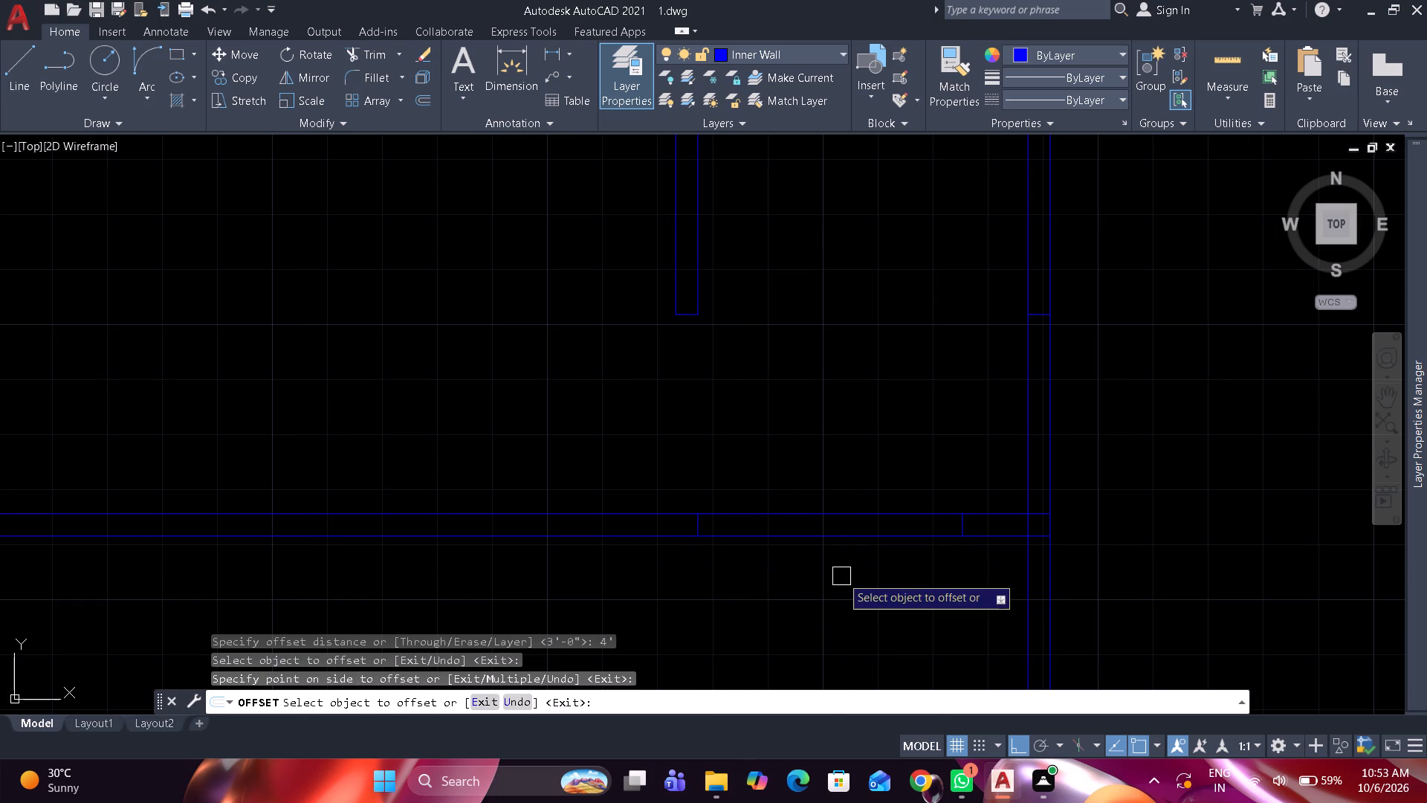
key(space)
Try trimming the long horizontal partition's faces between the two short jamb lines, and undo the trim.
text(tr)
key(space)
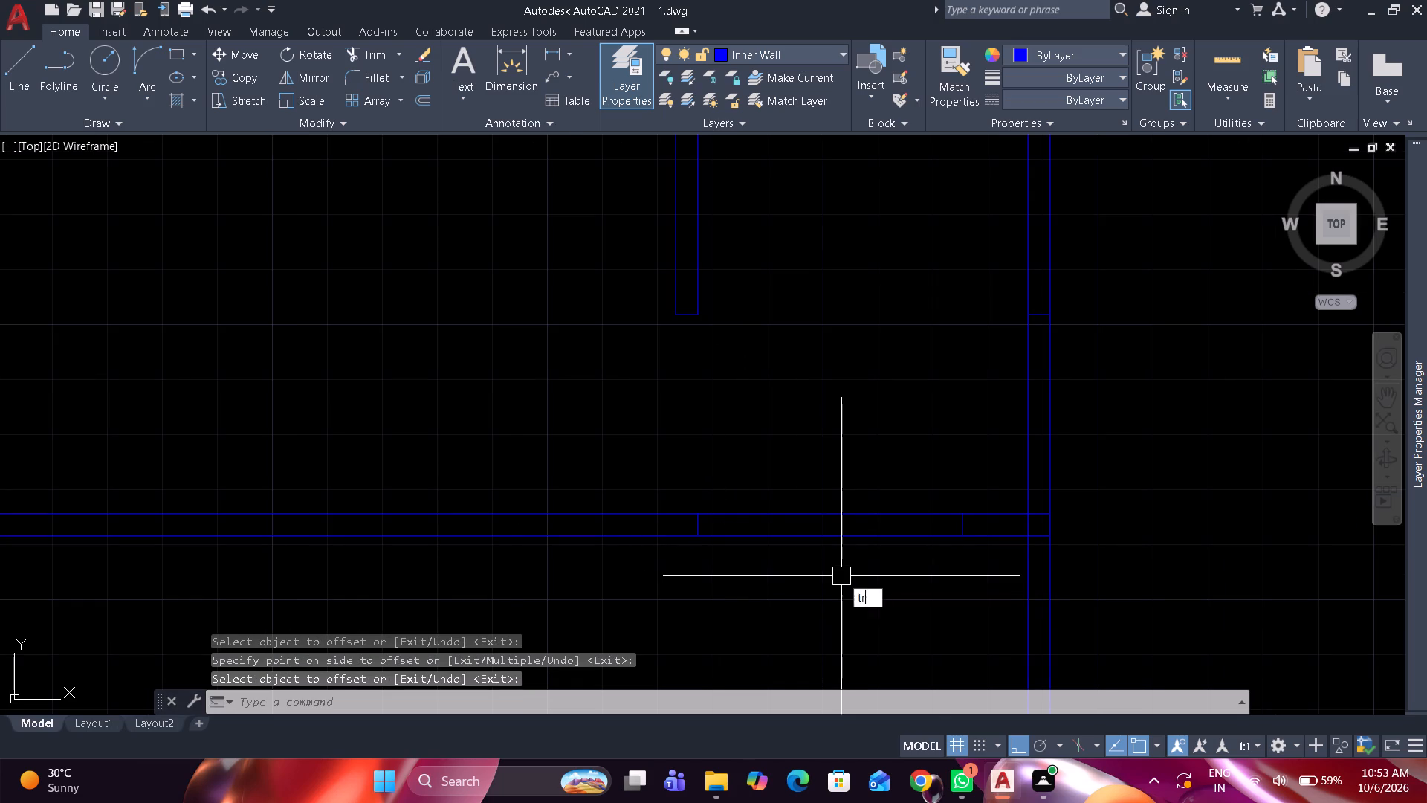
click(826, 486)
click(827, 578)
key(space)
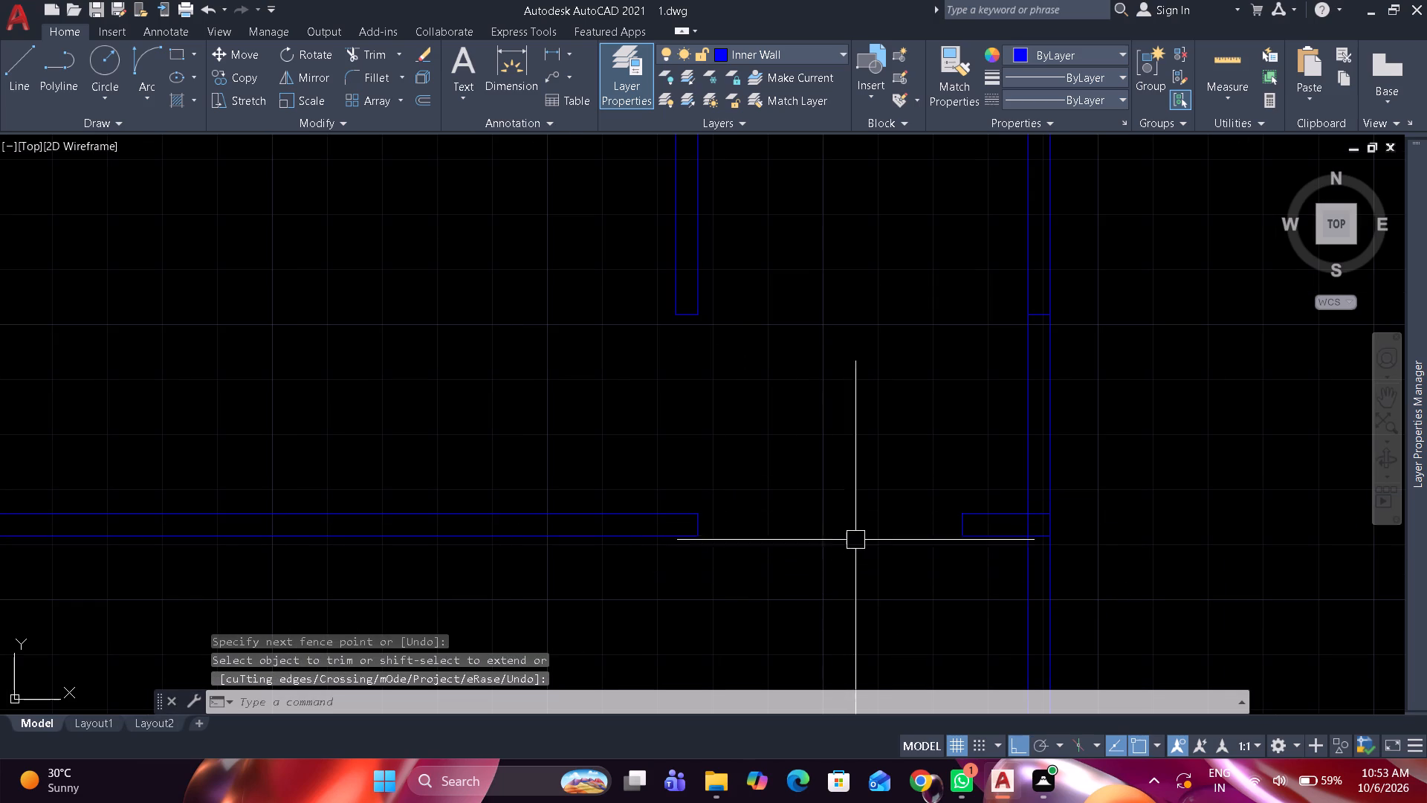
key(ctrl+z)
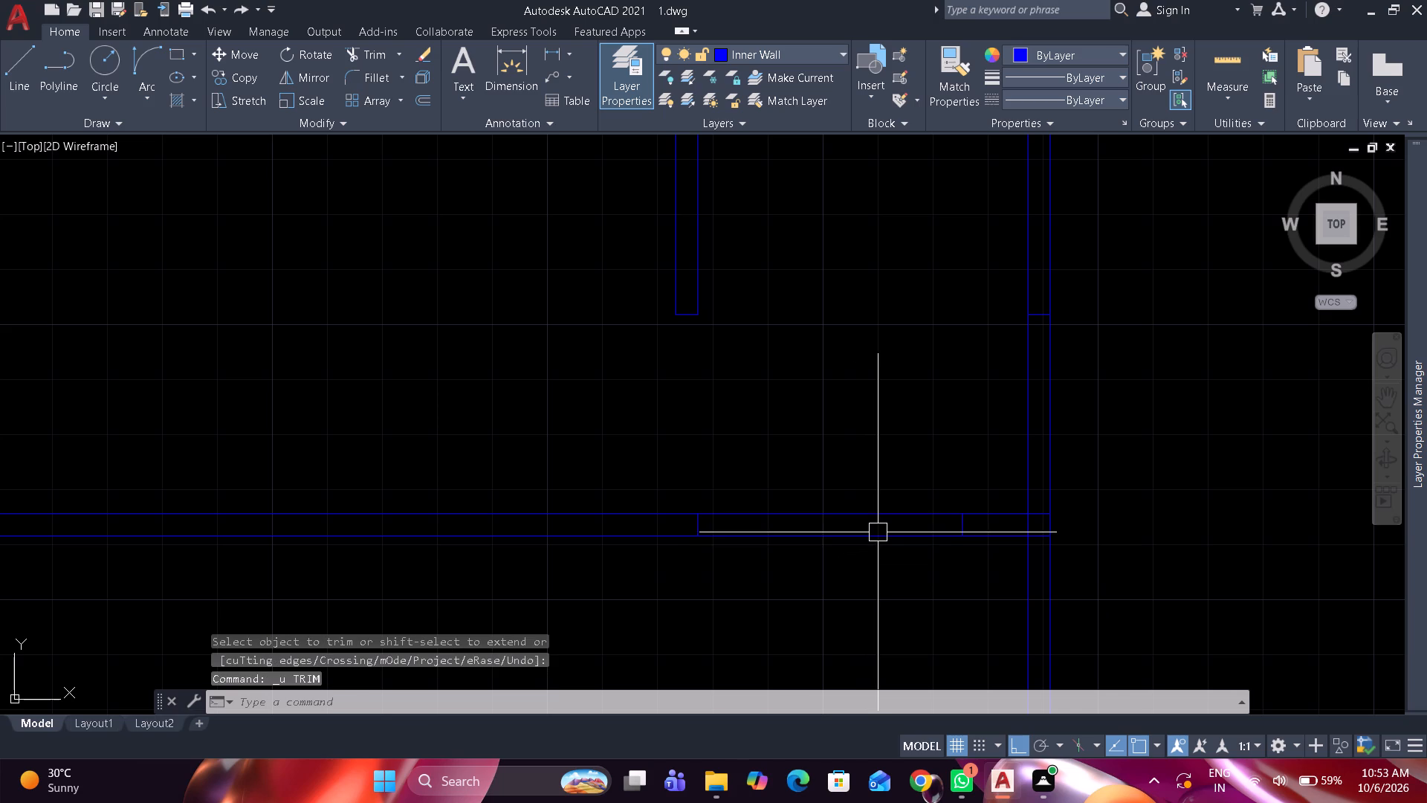
Move the offset jamb line 6" toward the right vertical partition.
scroll(970, 523, up, 1)
click(959, 528)
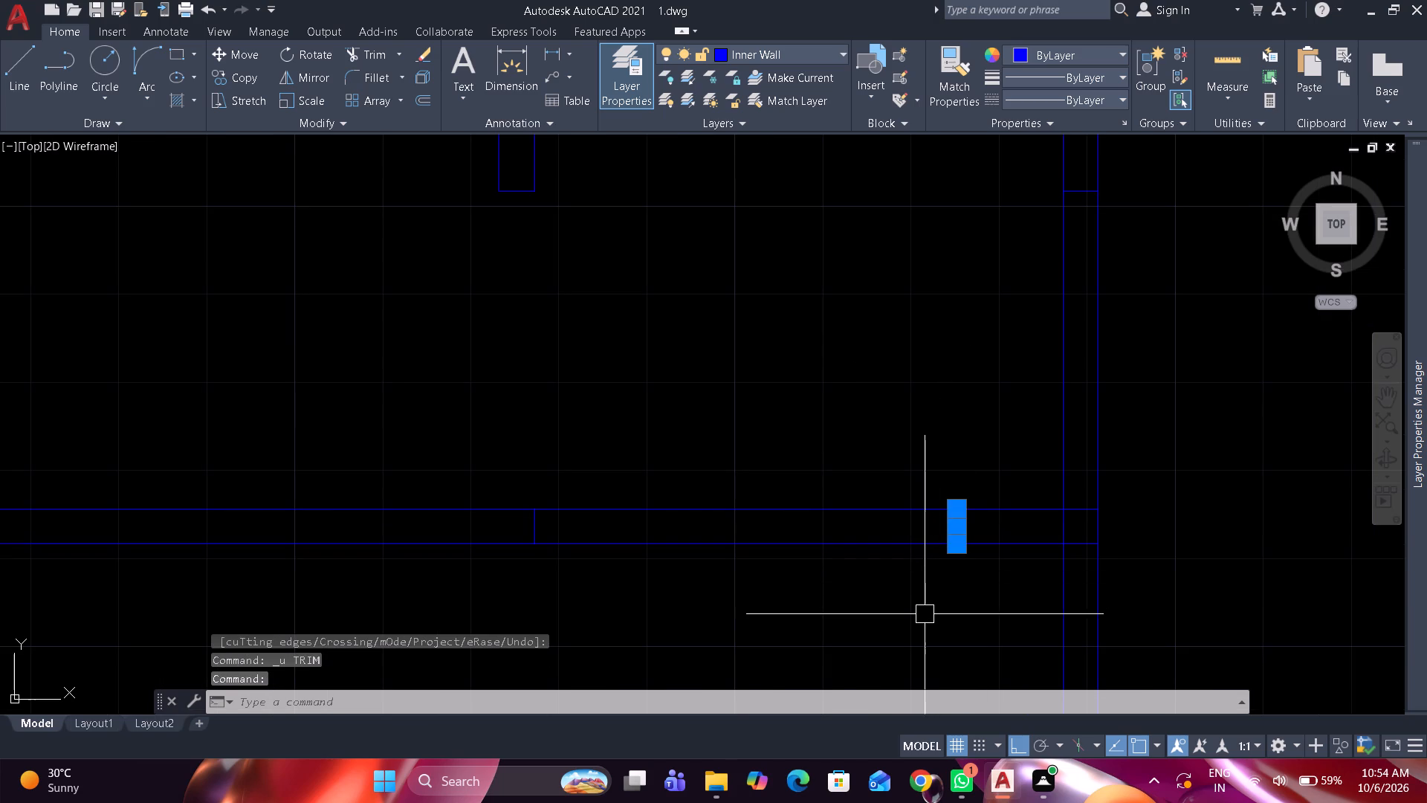
key(m)
key(space)
double_click(893, 621)
text(6")
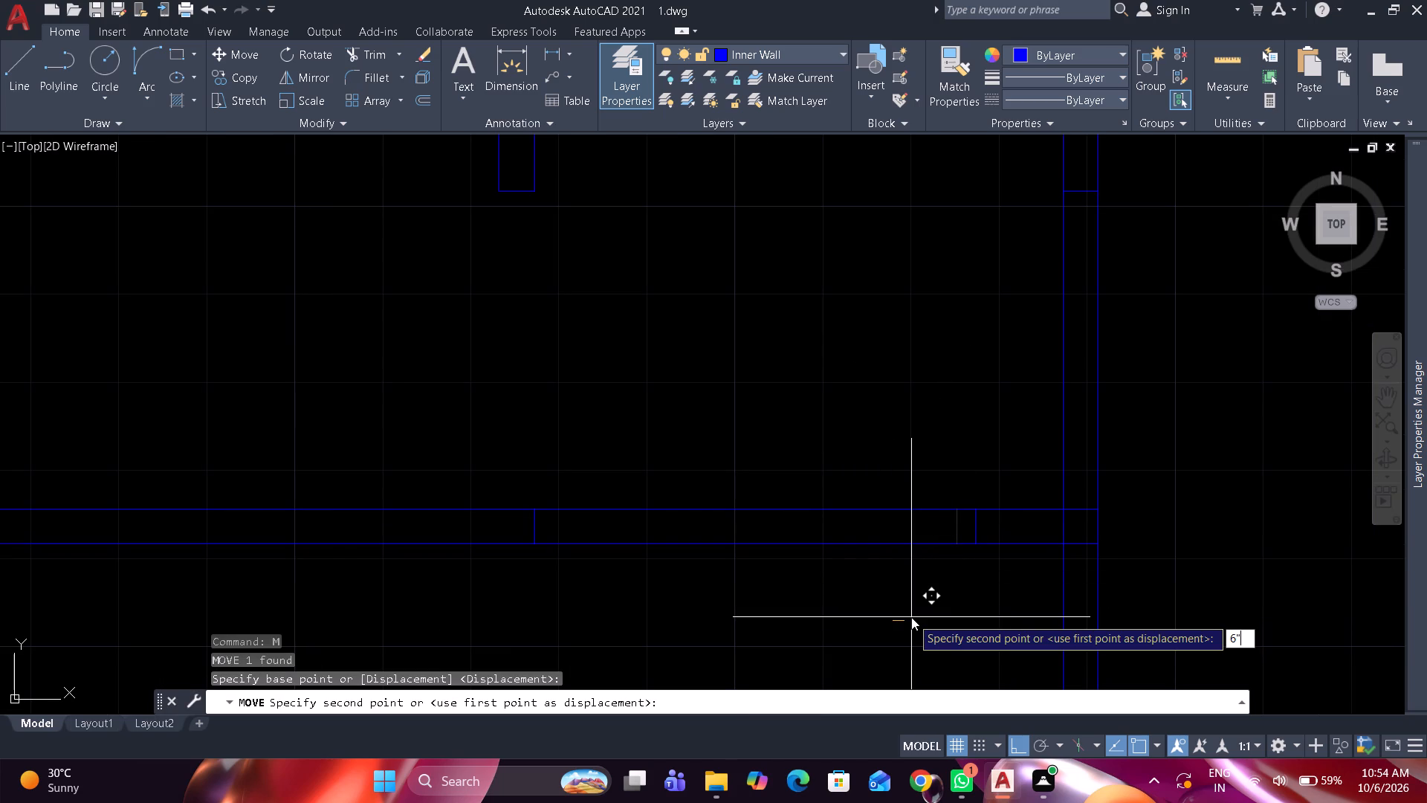
key(space)
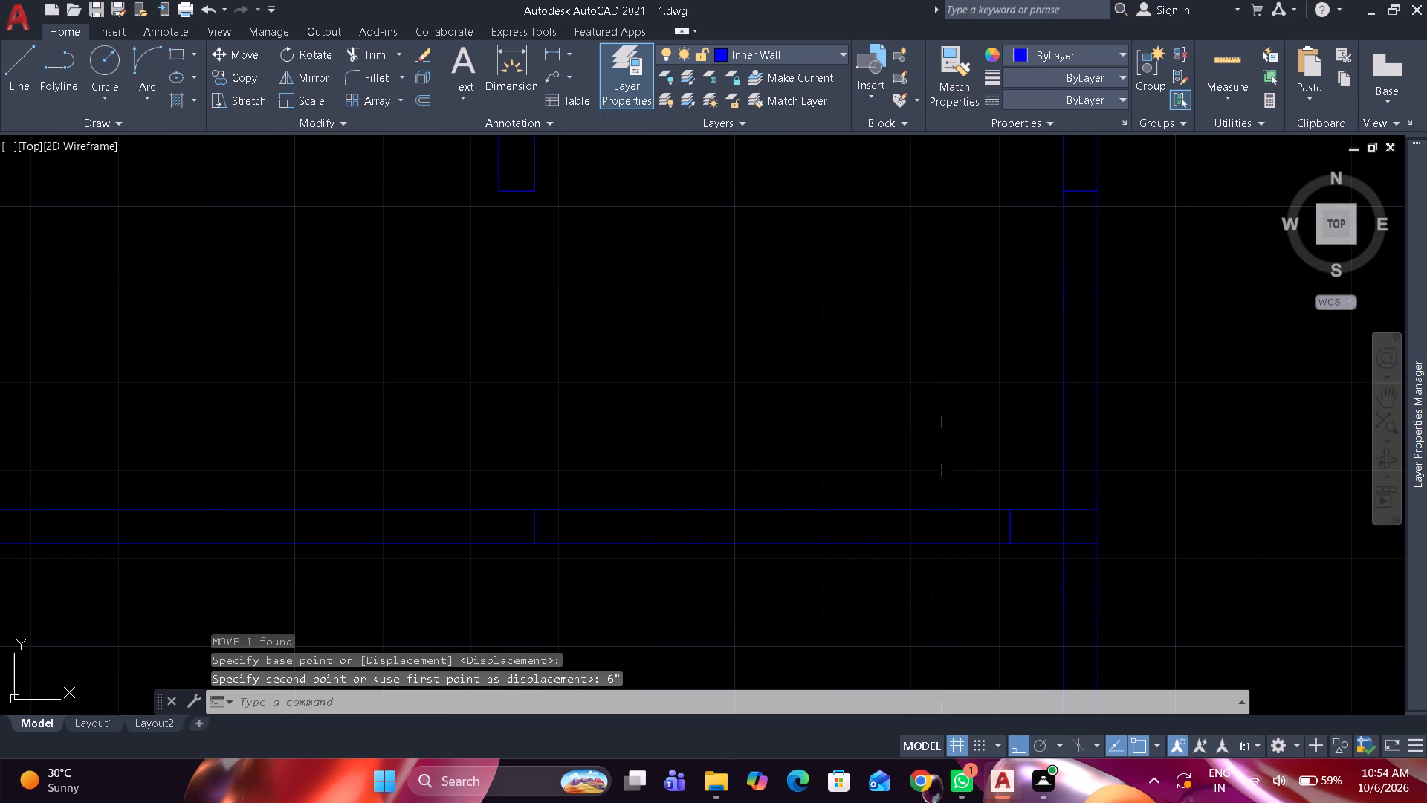
Trim both faces of the long horizontal partition between the two jamb lines to open the passage.
scroll(987, 573, up, 1)
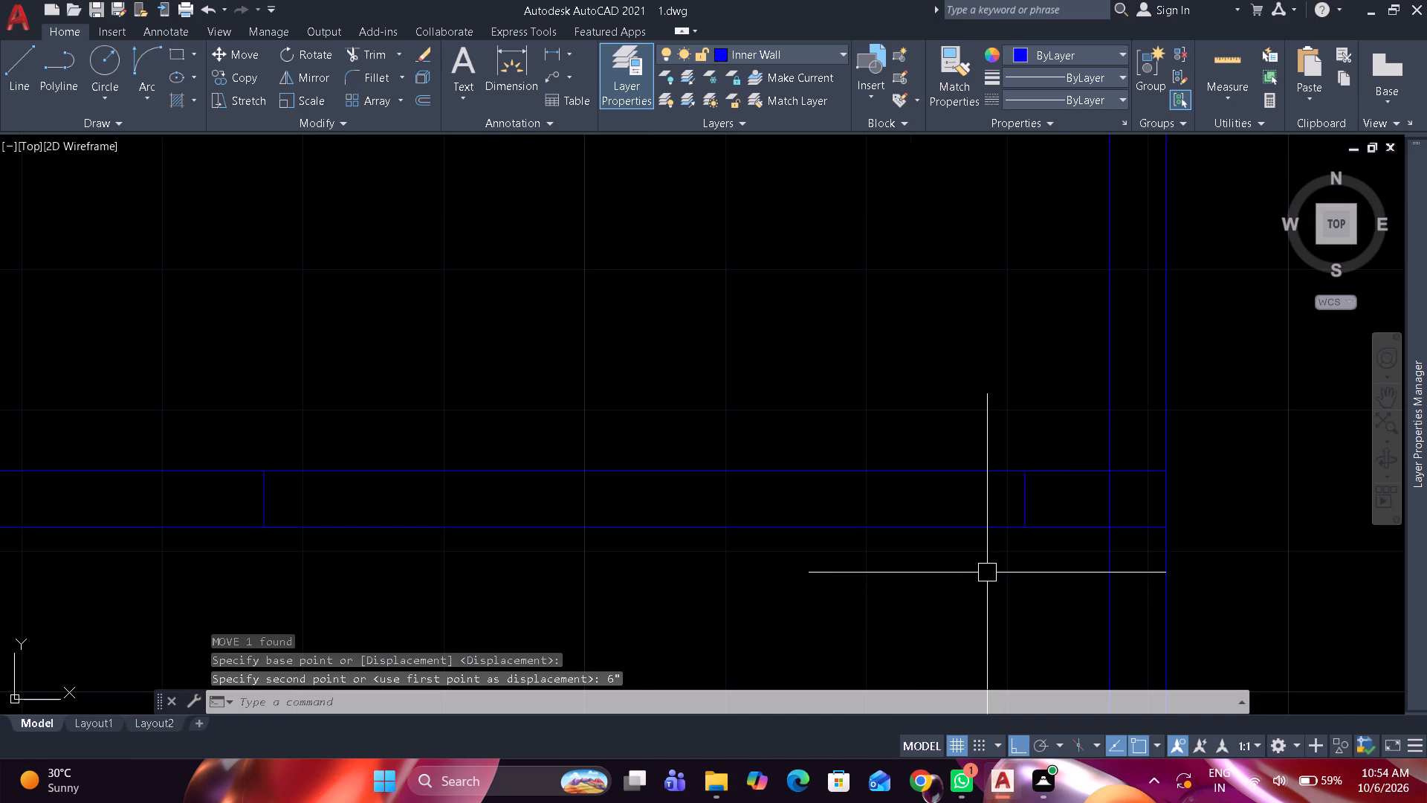
text(tr)
key(space)
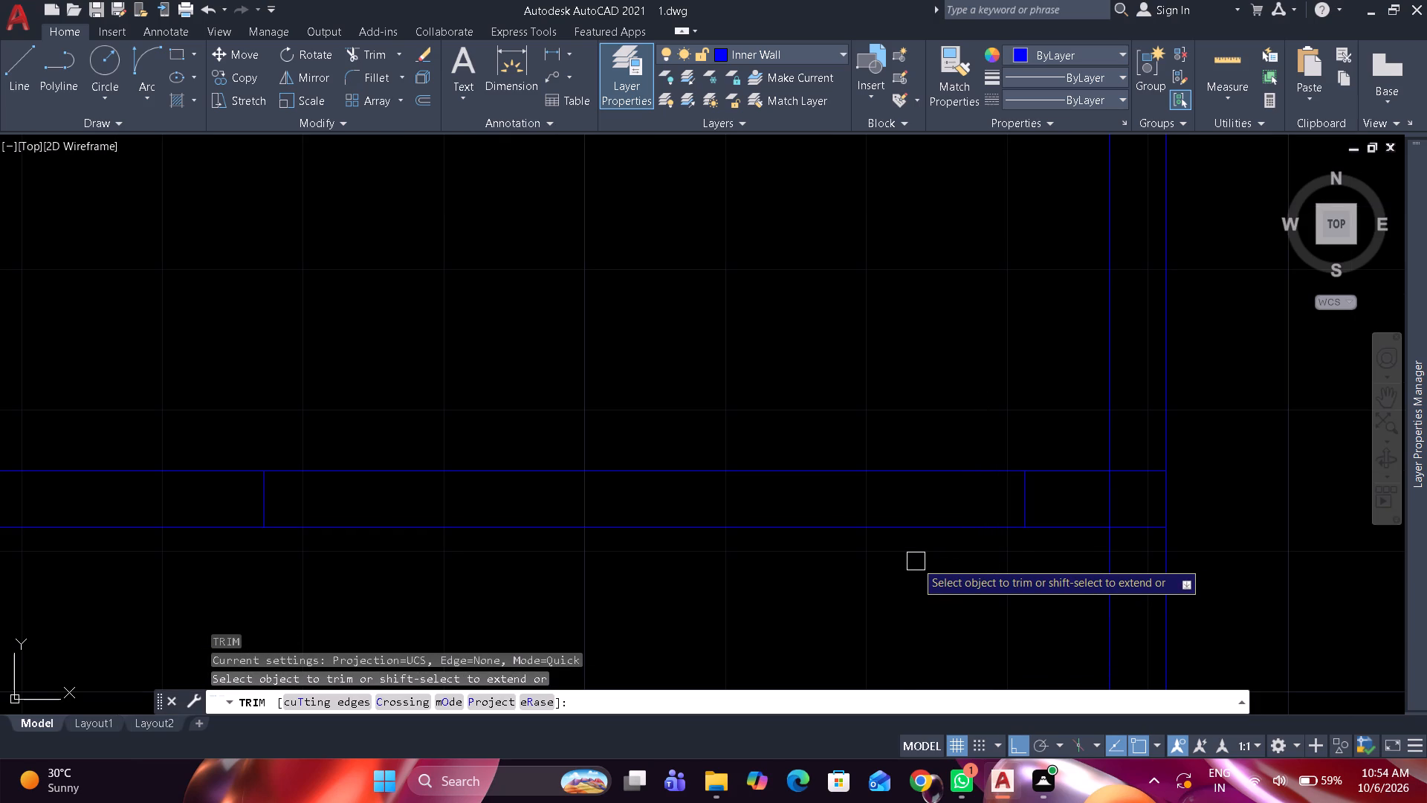
click(916, 561)
click(907, 385)
Trim the overlapping lines where the long horizontal partition meets the right vertical partition, and the vertical partition's left face below it.
click(1107, 487)
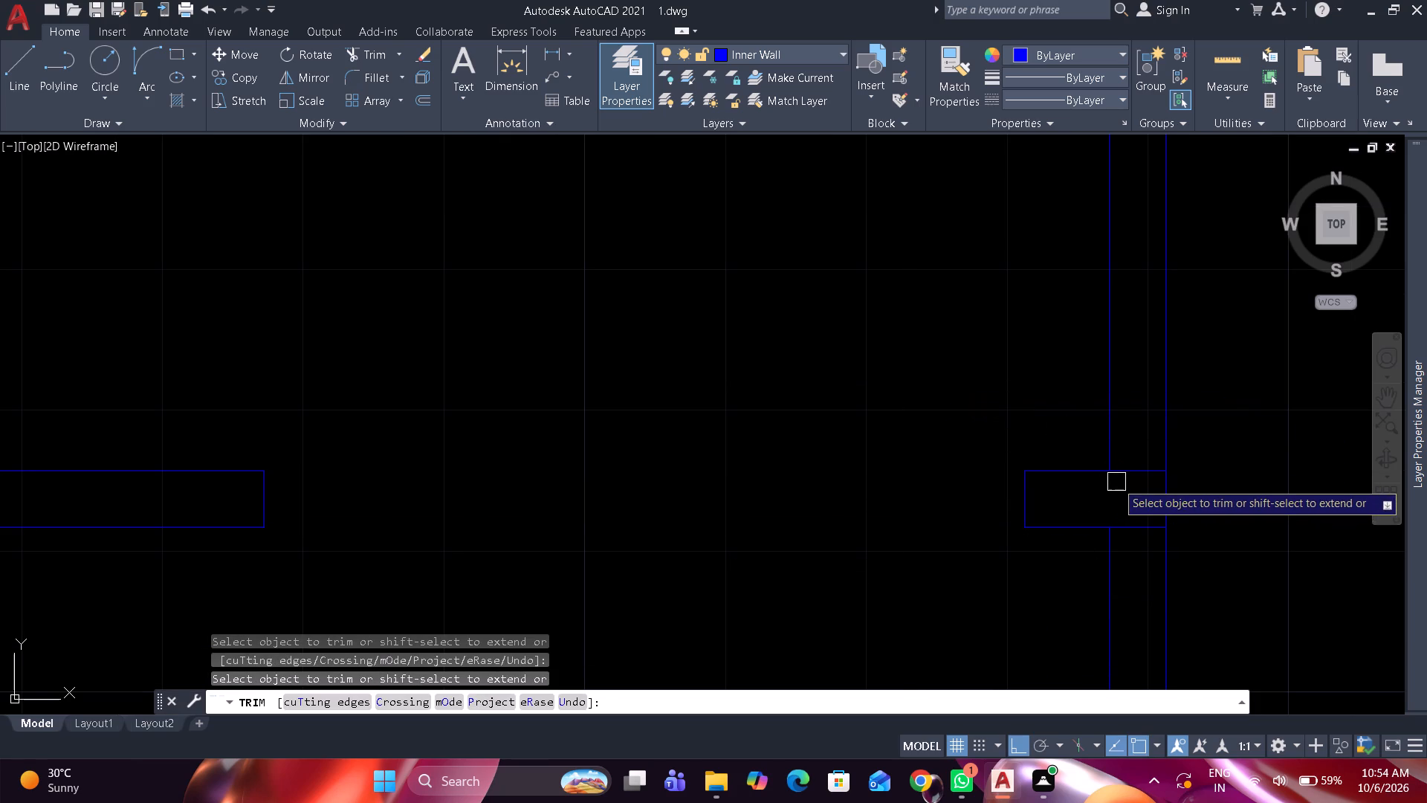
click(1130, 467)
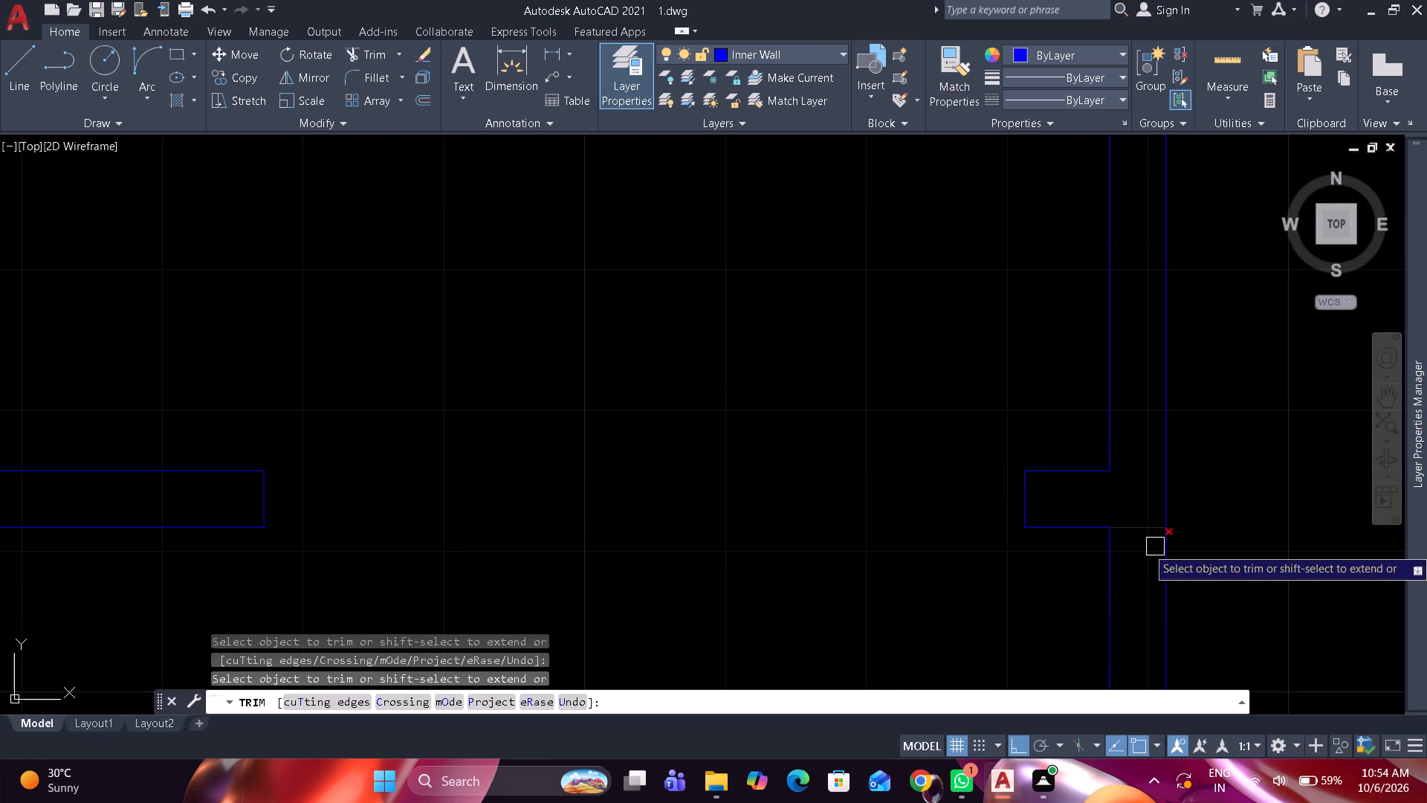
click(1100, 565)
scroll(834, 552, down, 4)
middle_drag(819, 471, 819, 395)
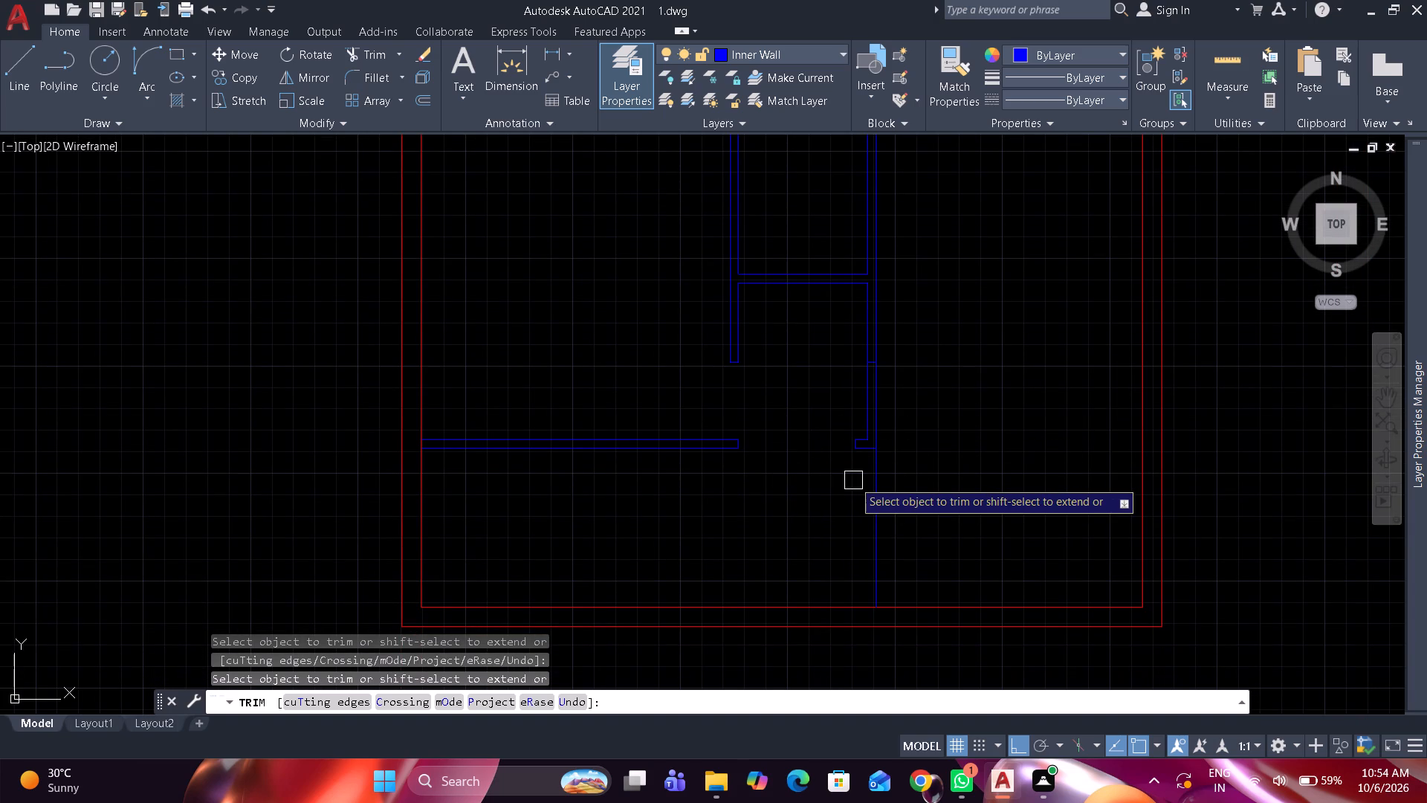
middle_drag(853, 526, 847, 593)
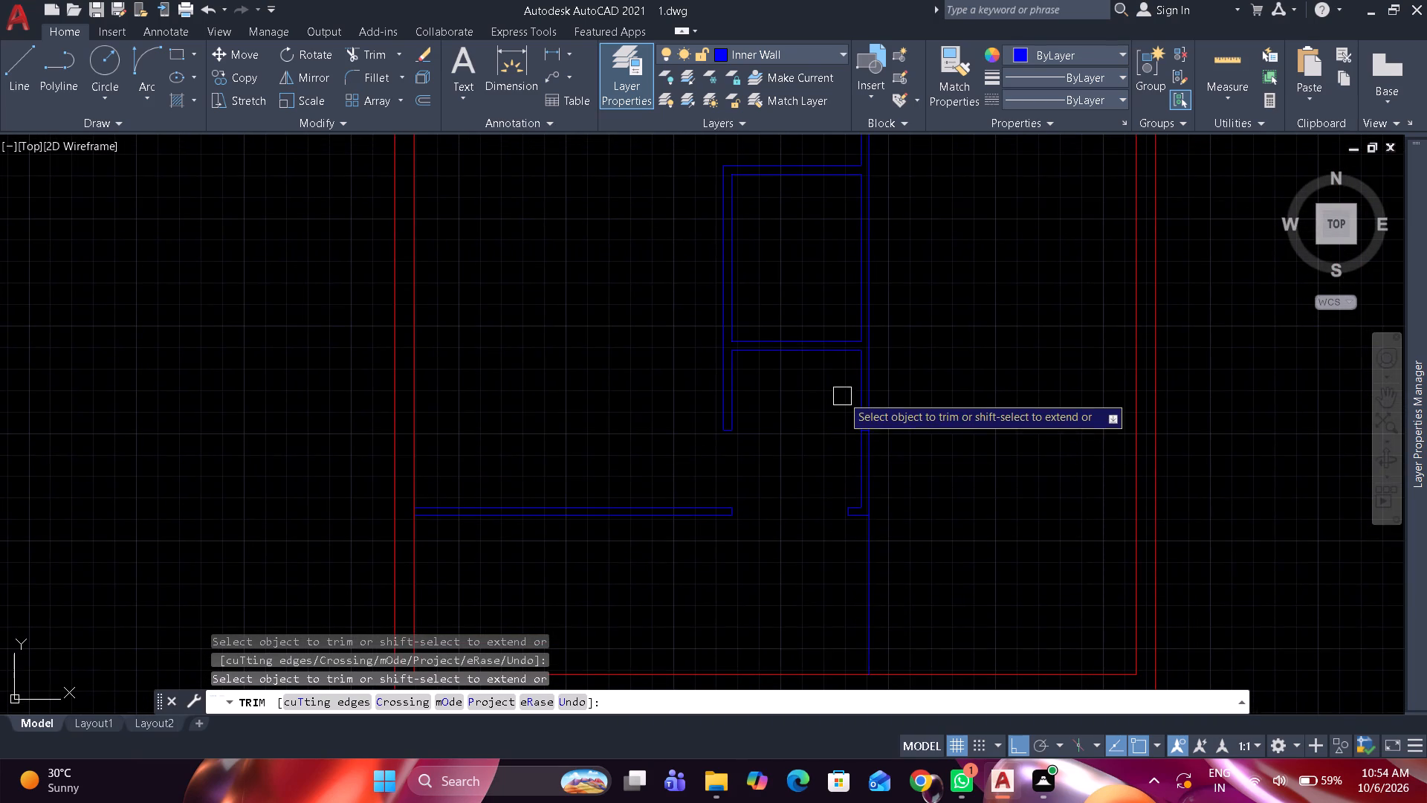
Extend the lower face of the small central room's bottom wall to the outer face of the right vertical partition.
scroll(842, 382, up, 2)
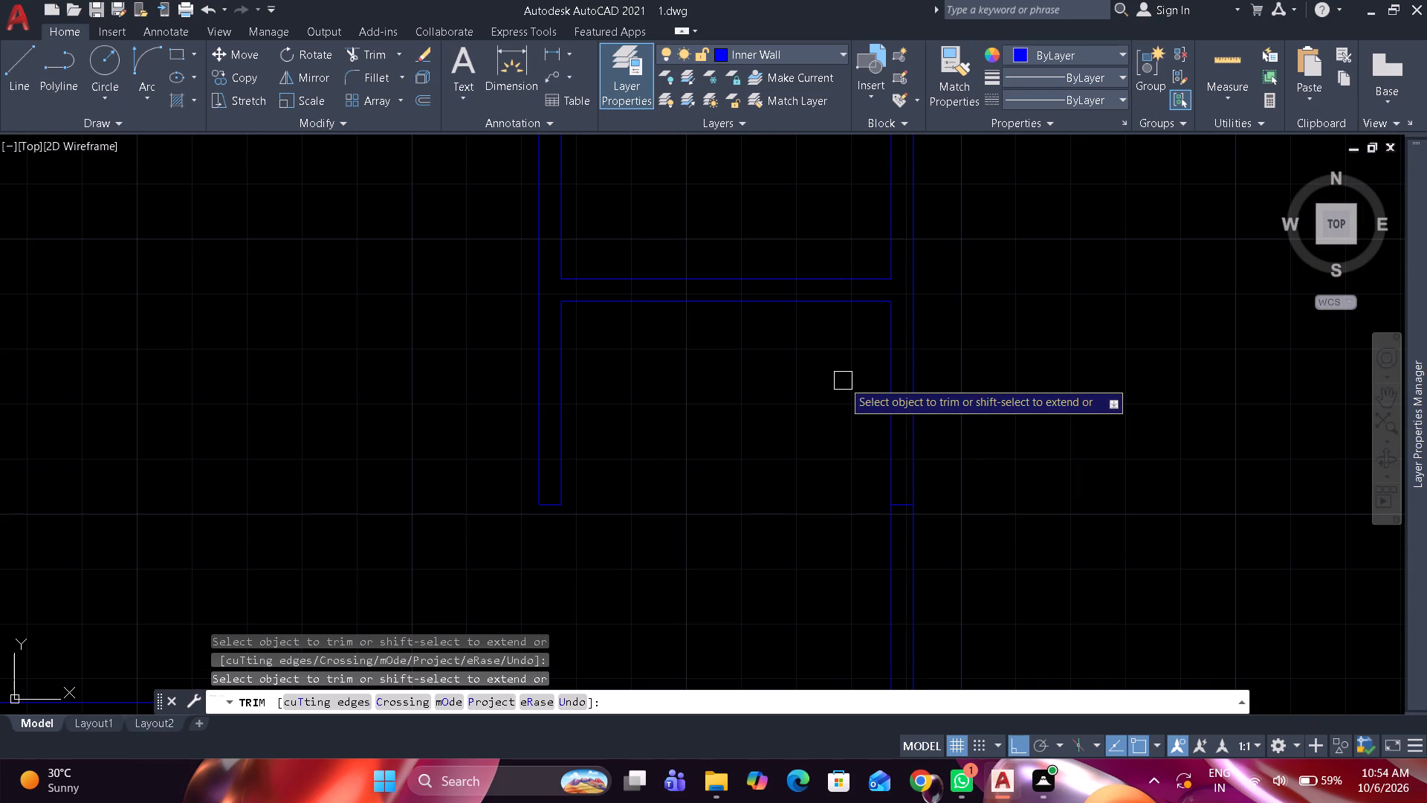
key(space)
text(ex)
key(space)
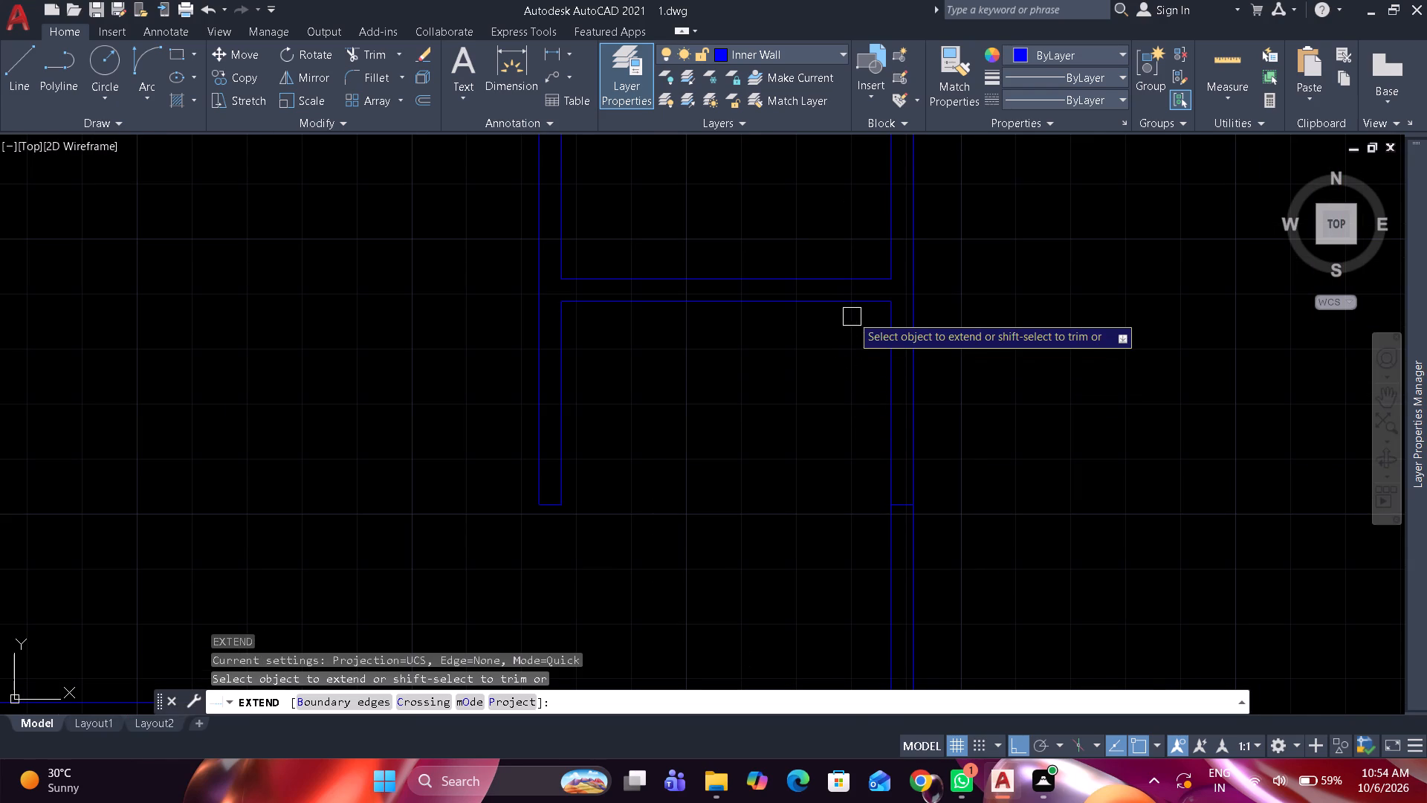
click(862, 303)
key(space)
Trim both faces of the right vertical partition from the small room's bottom wall down to the short cross line.
text(tr)
key(space)
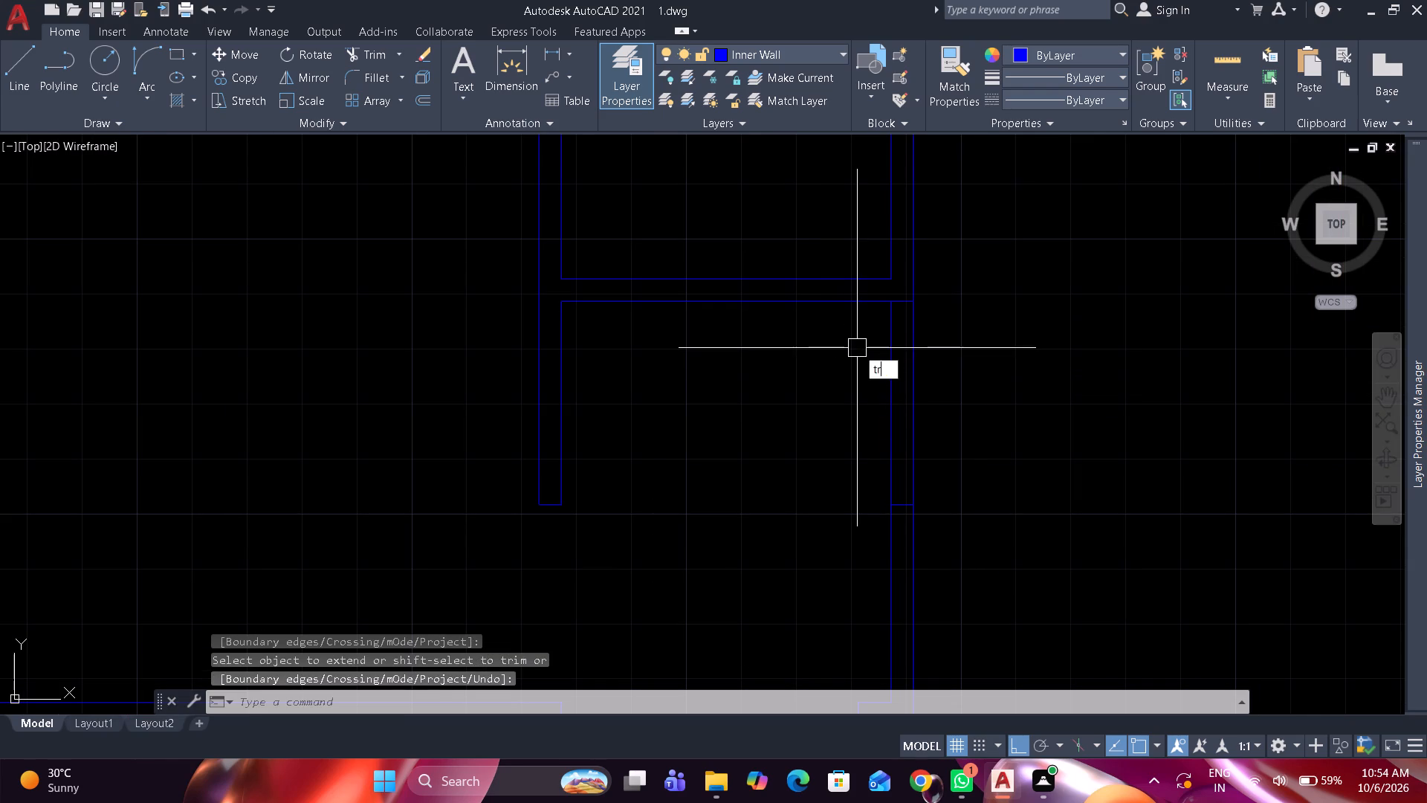
click(857, 348)
click(983, 347)
scroll(958, 437, down, 2)
scroll(958, 477, up, 1)
scroll(952, 573, up, 1)
middle_drag(951, 530, 954, 469)
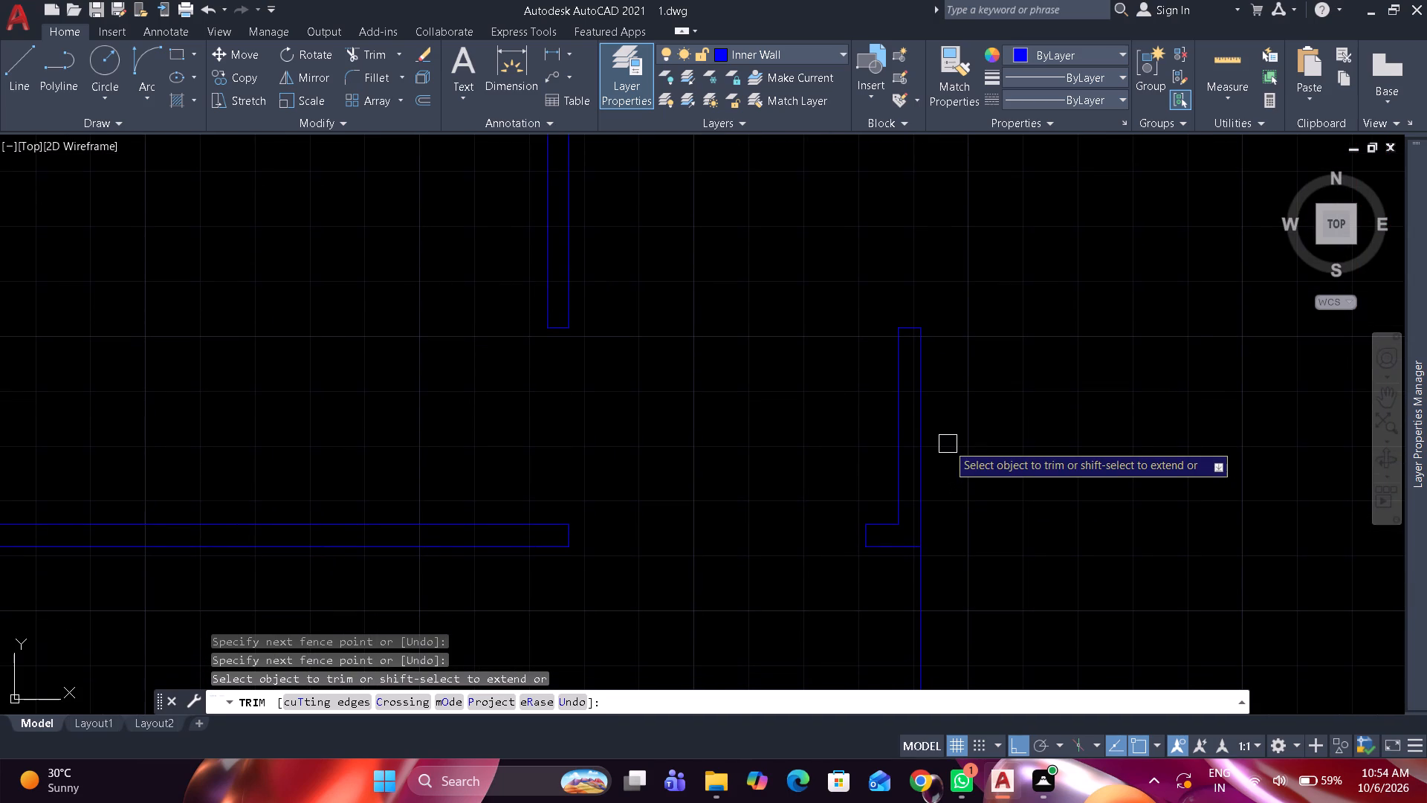
key(space)
Extend the upper face of the short horizontal wall stub to the right vertical partition's outer face.
text(ex)
key(space)
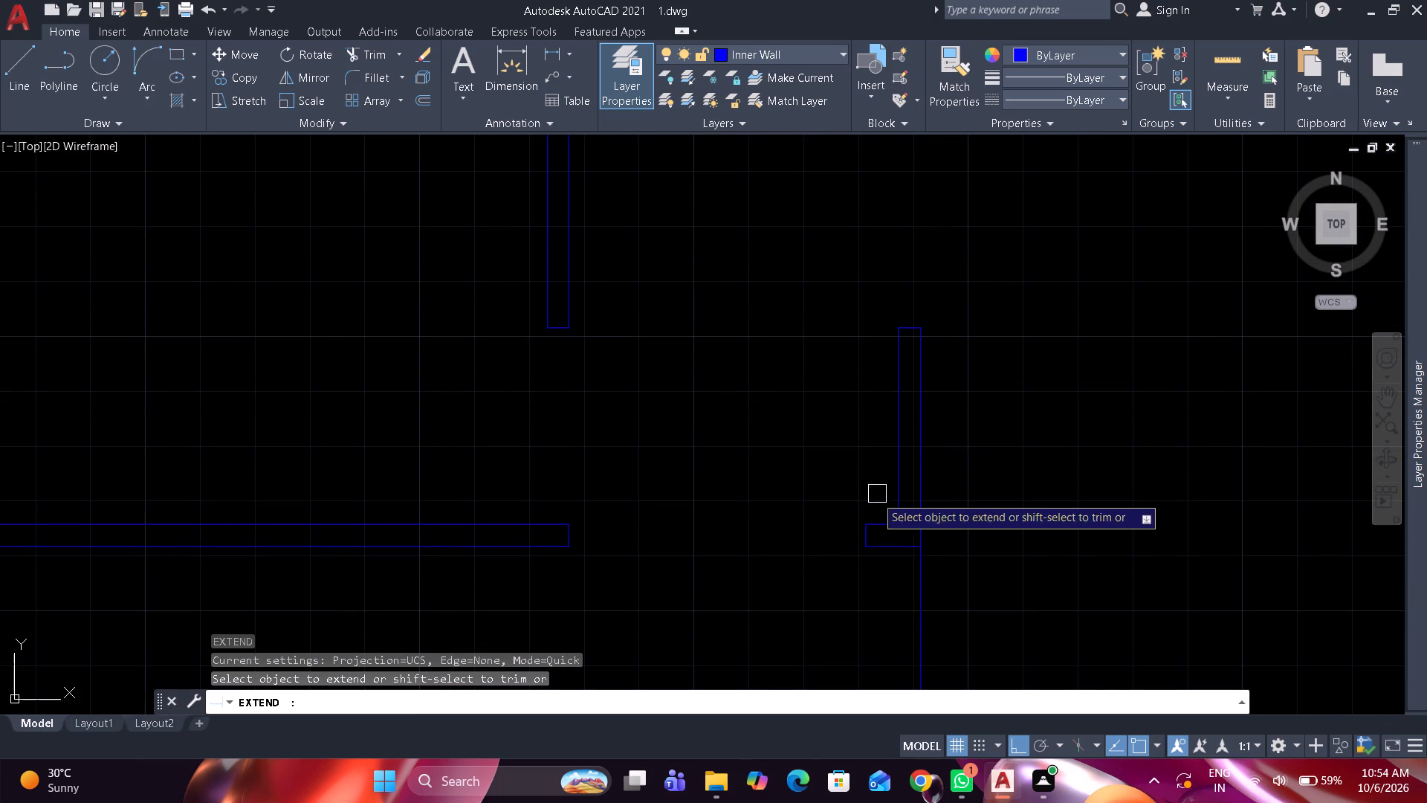
scroll(877, 520, up, 1)
click(896, 525)
key(space)
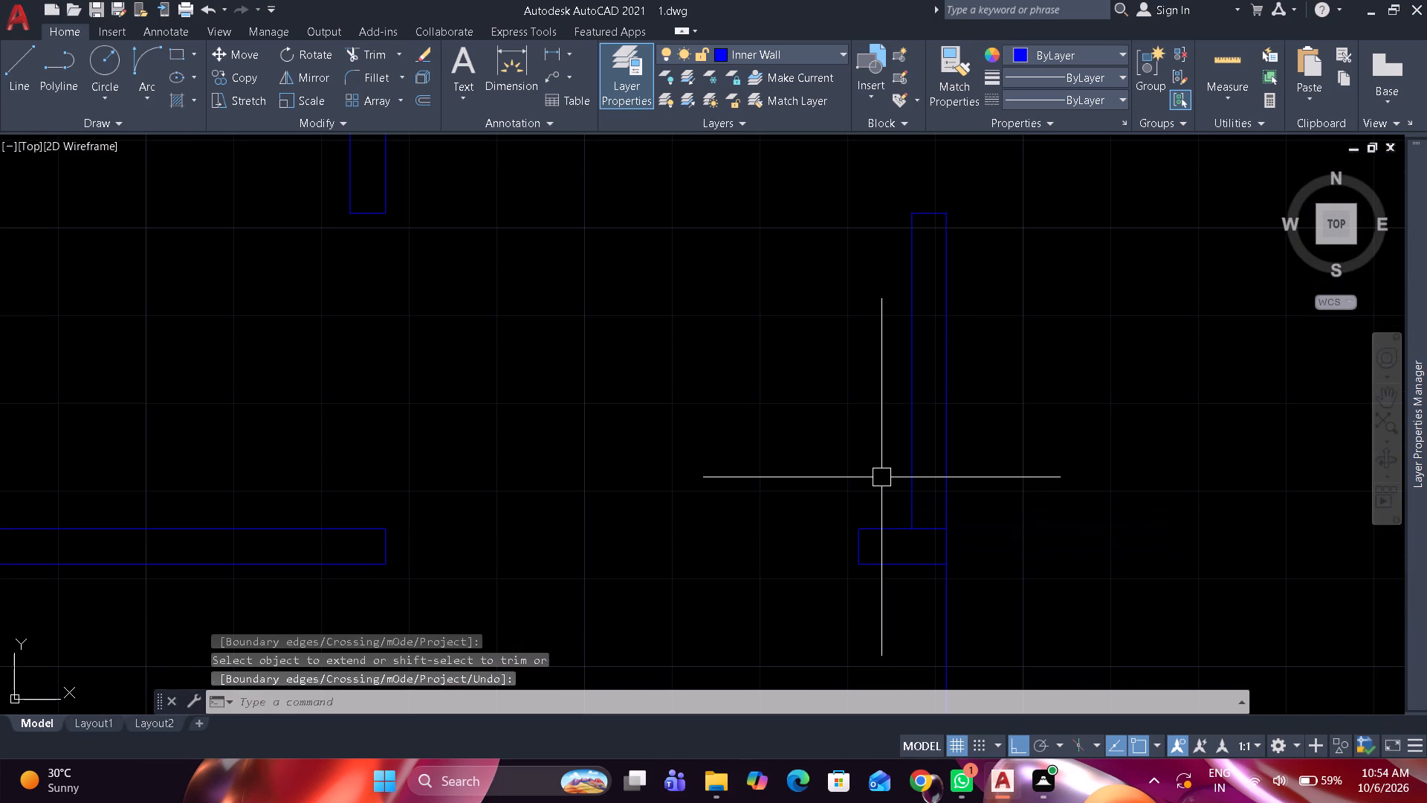
Trim away the remaining vertical partition piece above the short wall stub, including its leftover cross line.
key(t)
key(r)
key(space)
drag(870, 448, 885, 441)
click(1038, 433)
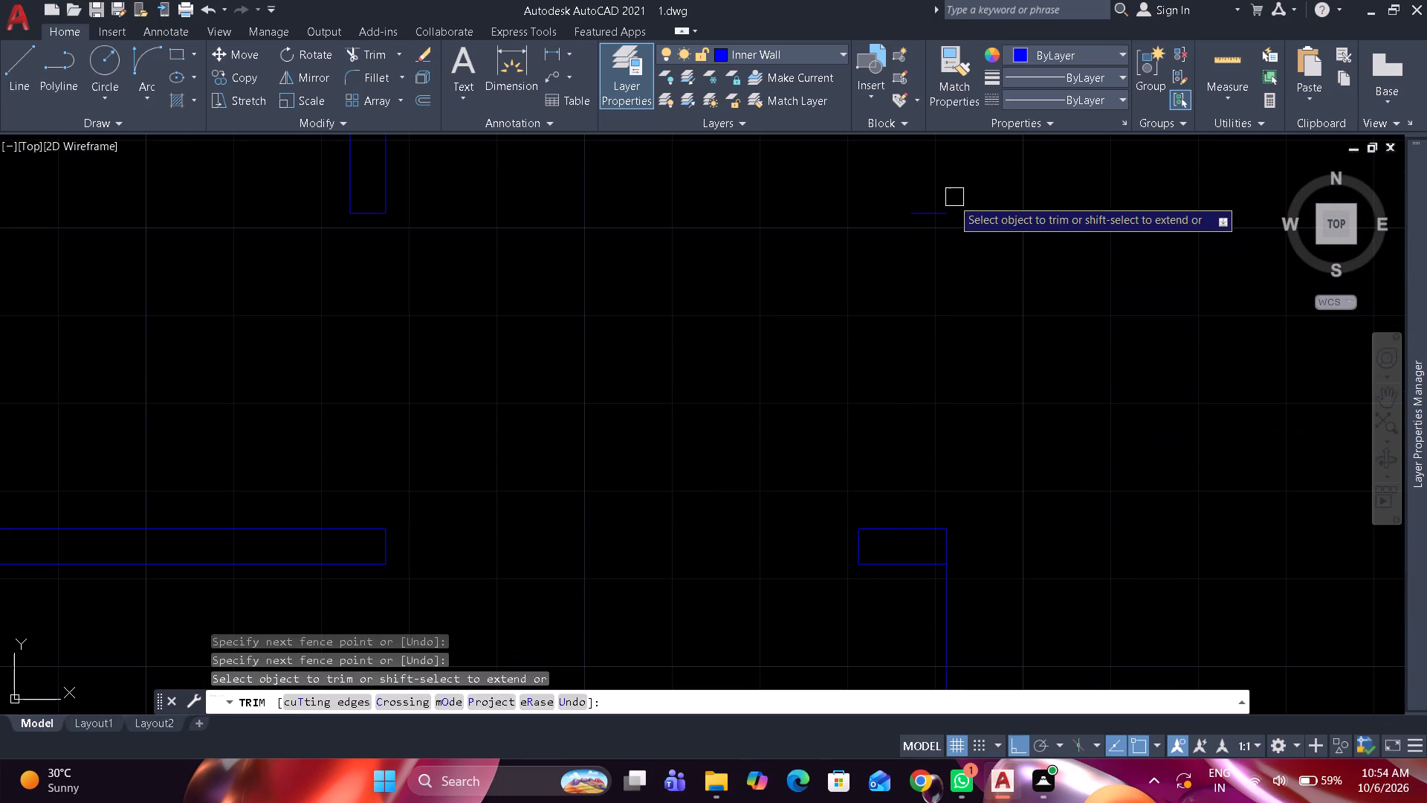
click(929, 215)
scroll(841, 271, down, 3)
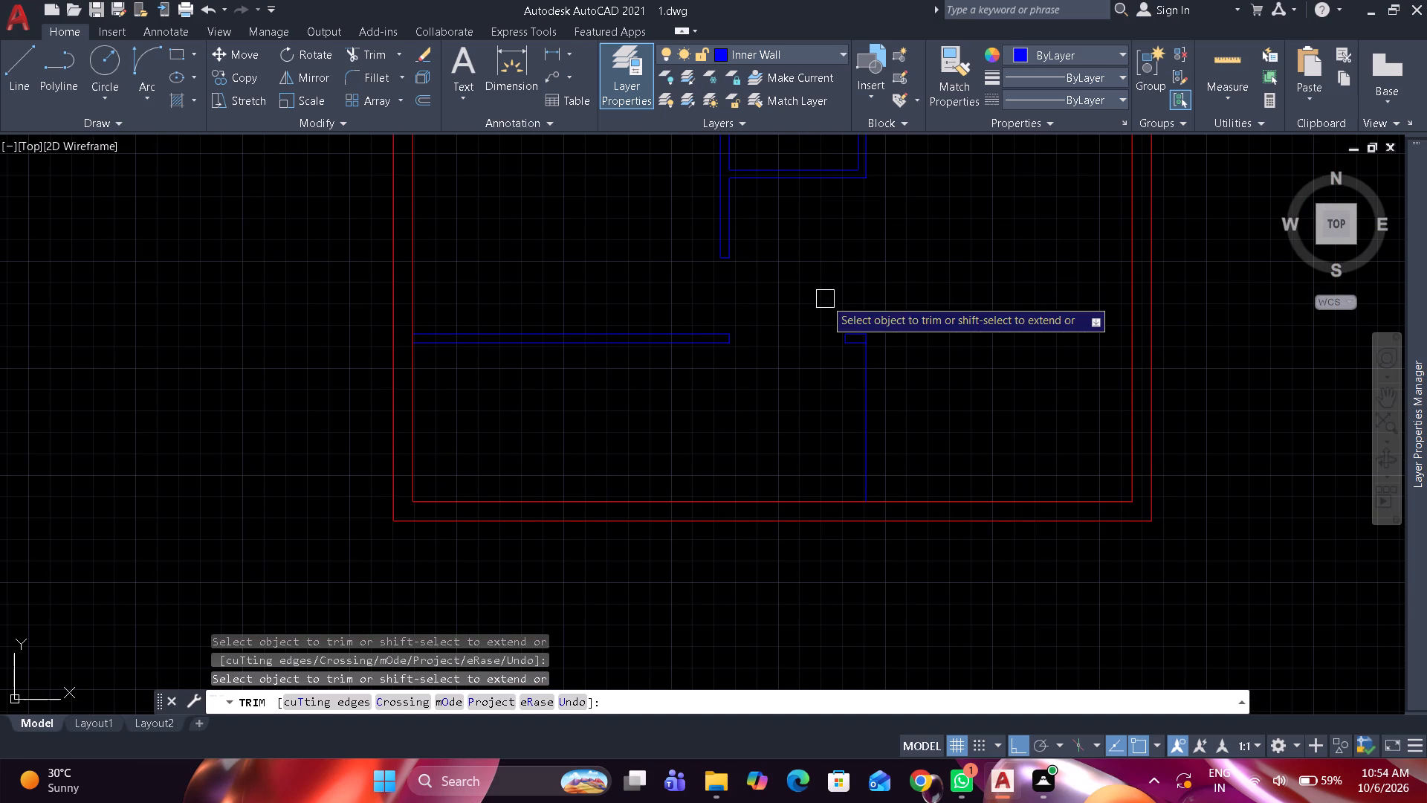
scroll(809, 382, up, 1)
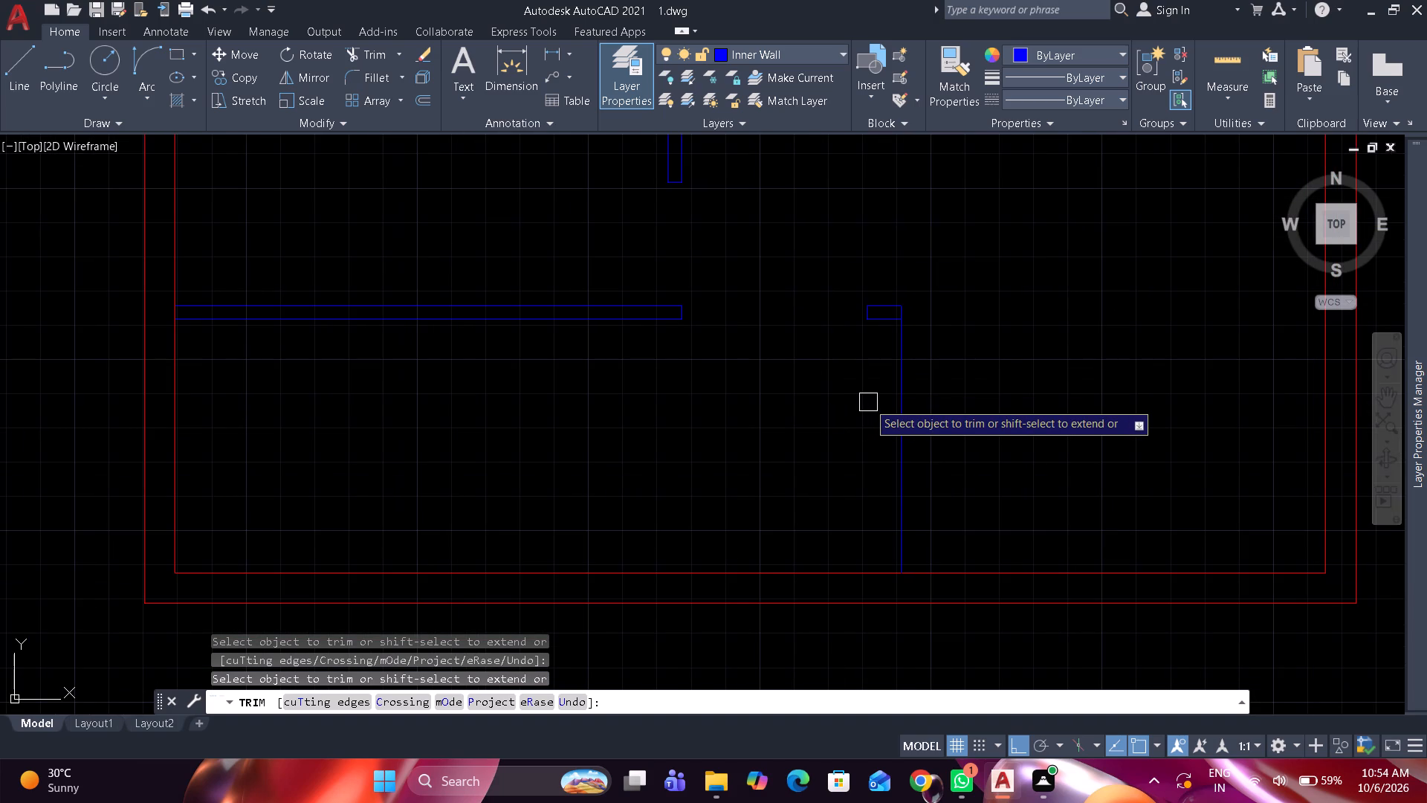
key(space)
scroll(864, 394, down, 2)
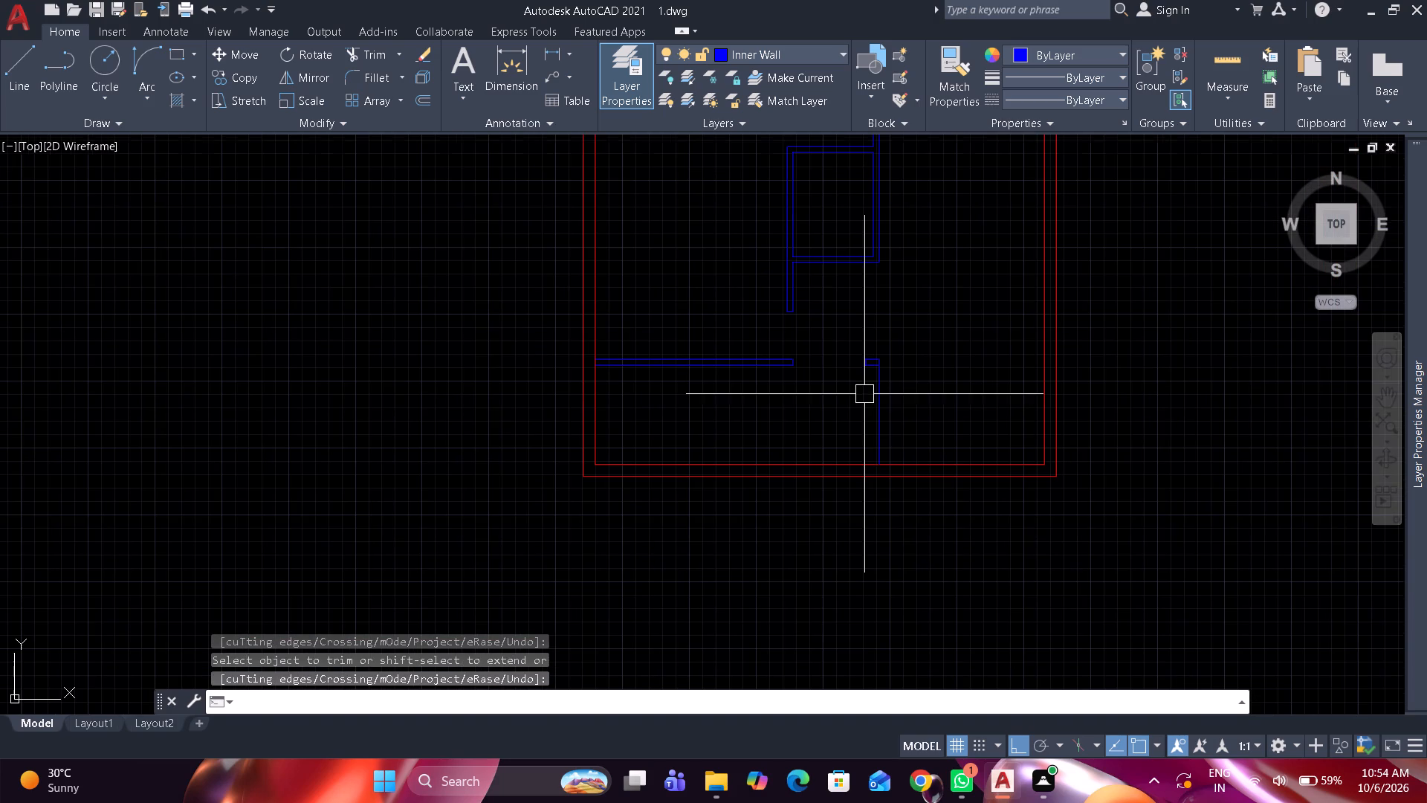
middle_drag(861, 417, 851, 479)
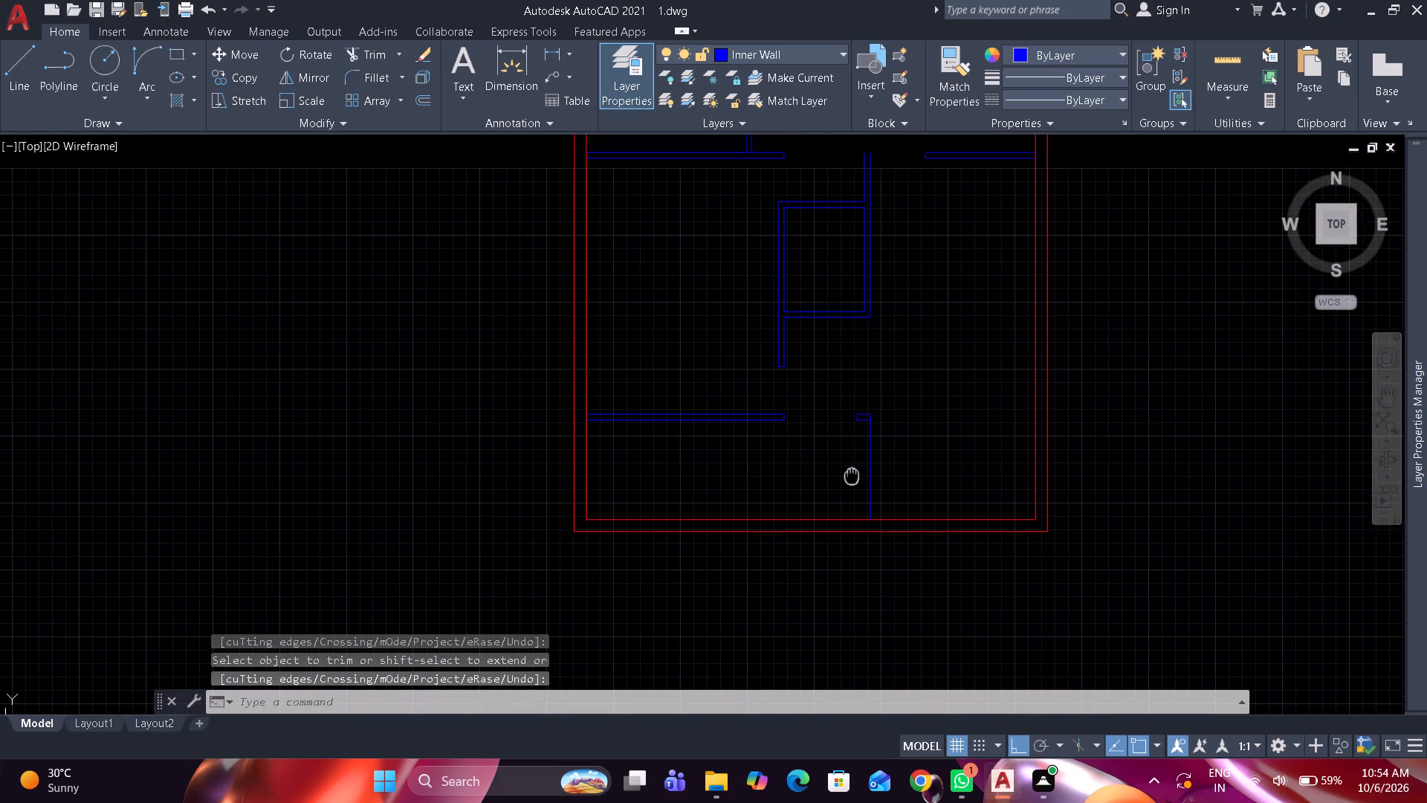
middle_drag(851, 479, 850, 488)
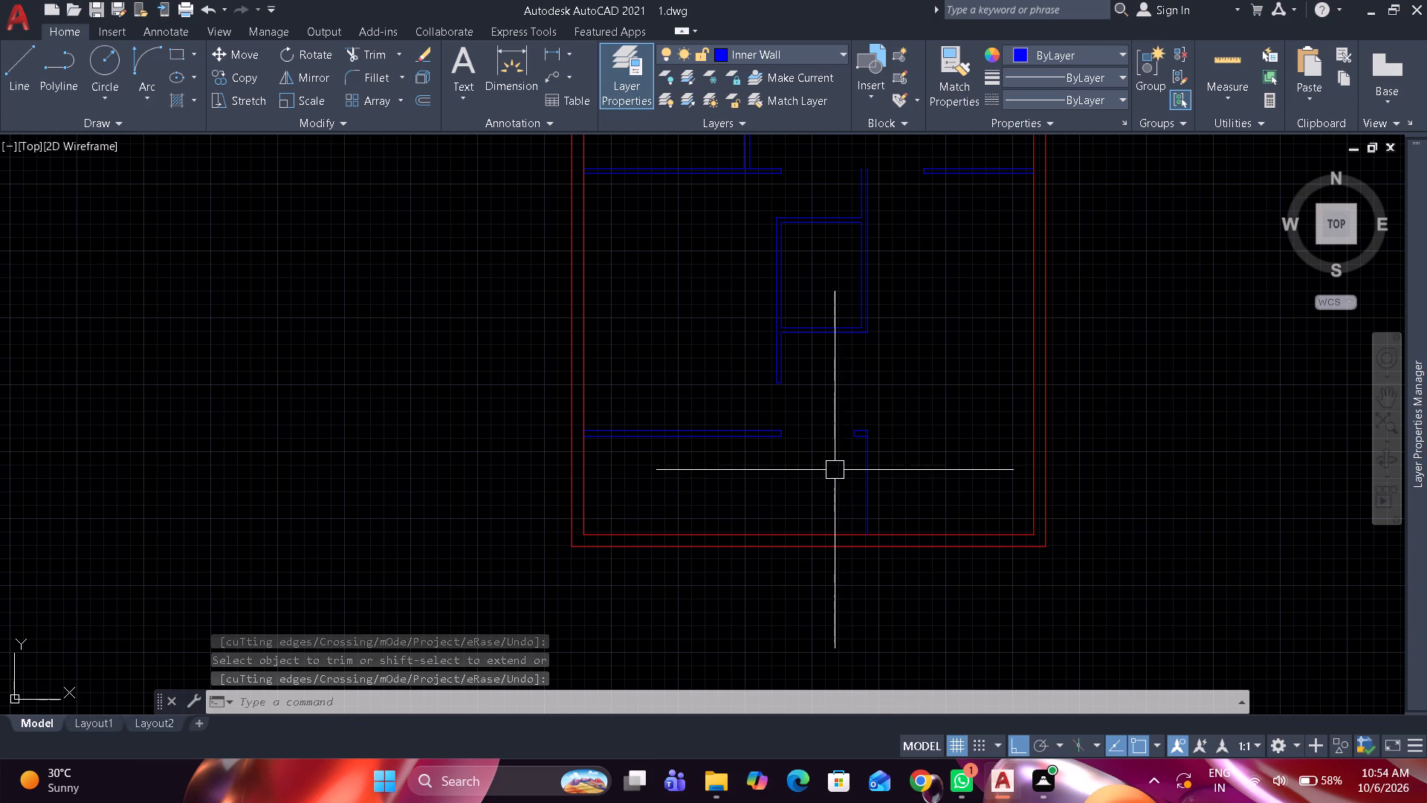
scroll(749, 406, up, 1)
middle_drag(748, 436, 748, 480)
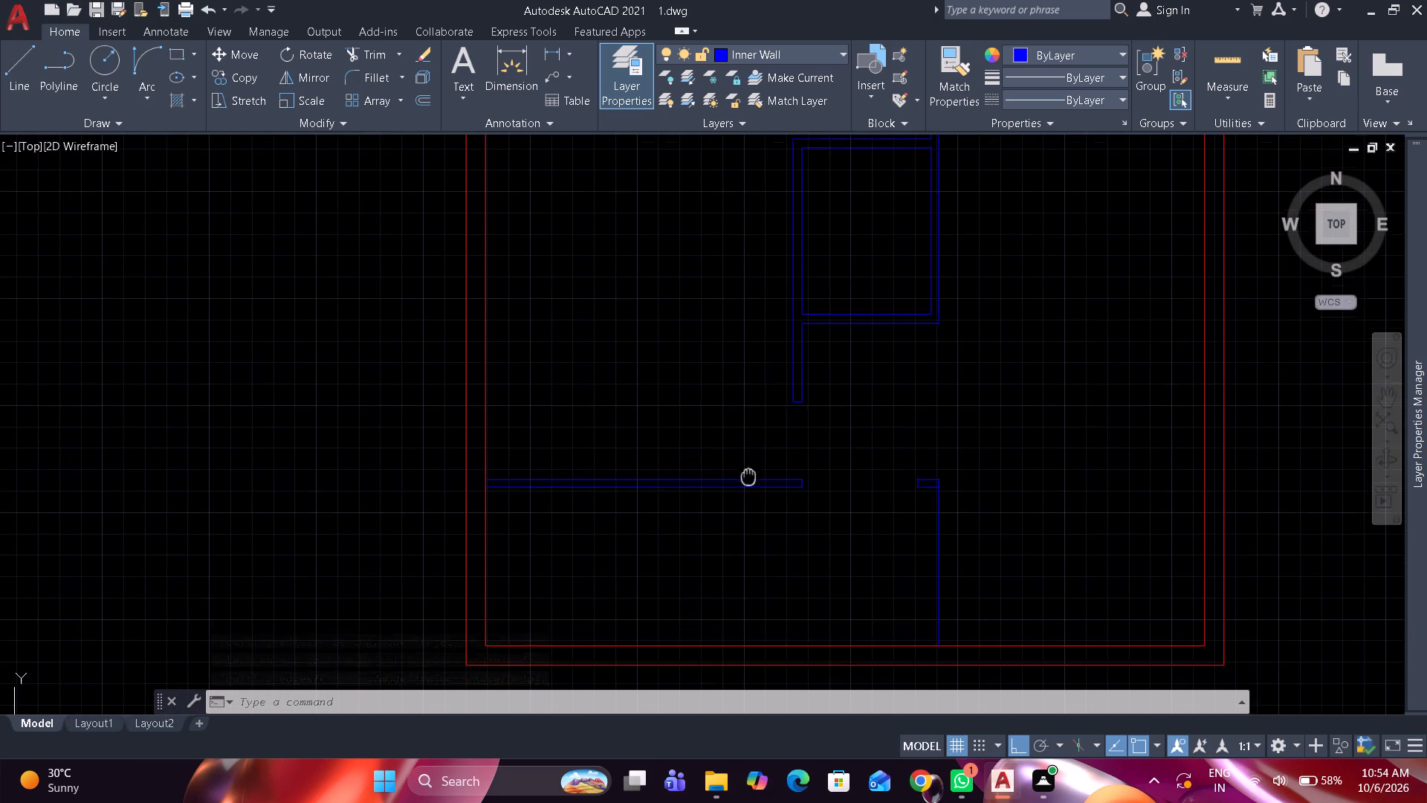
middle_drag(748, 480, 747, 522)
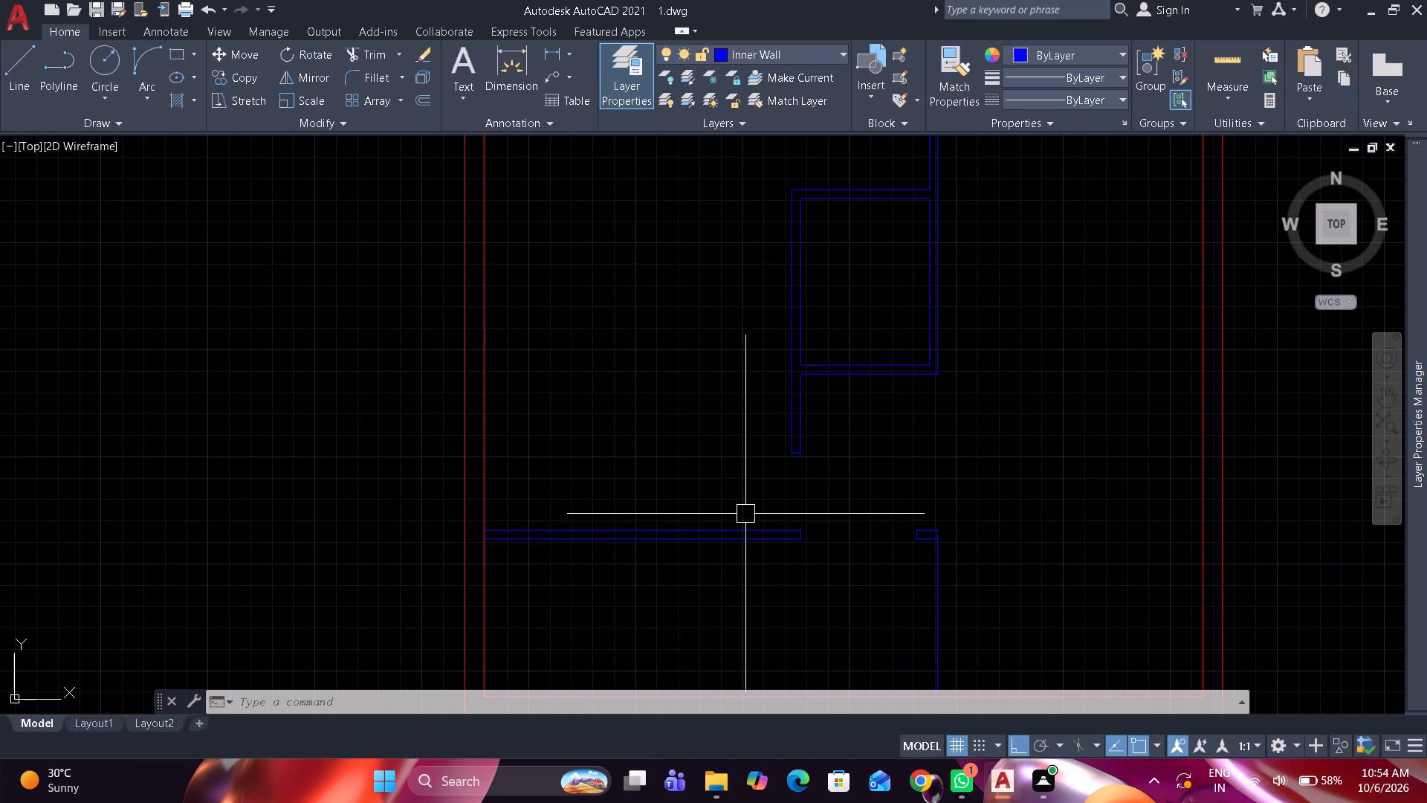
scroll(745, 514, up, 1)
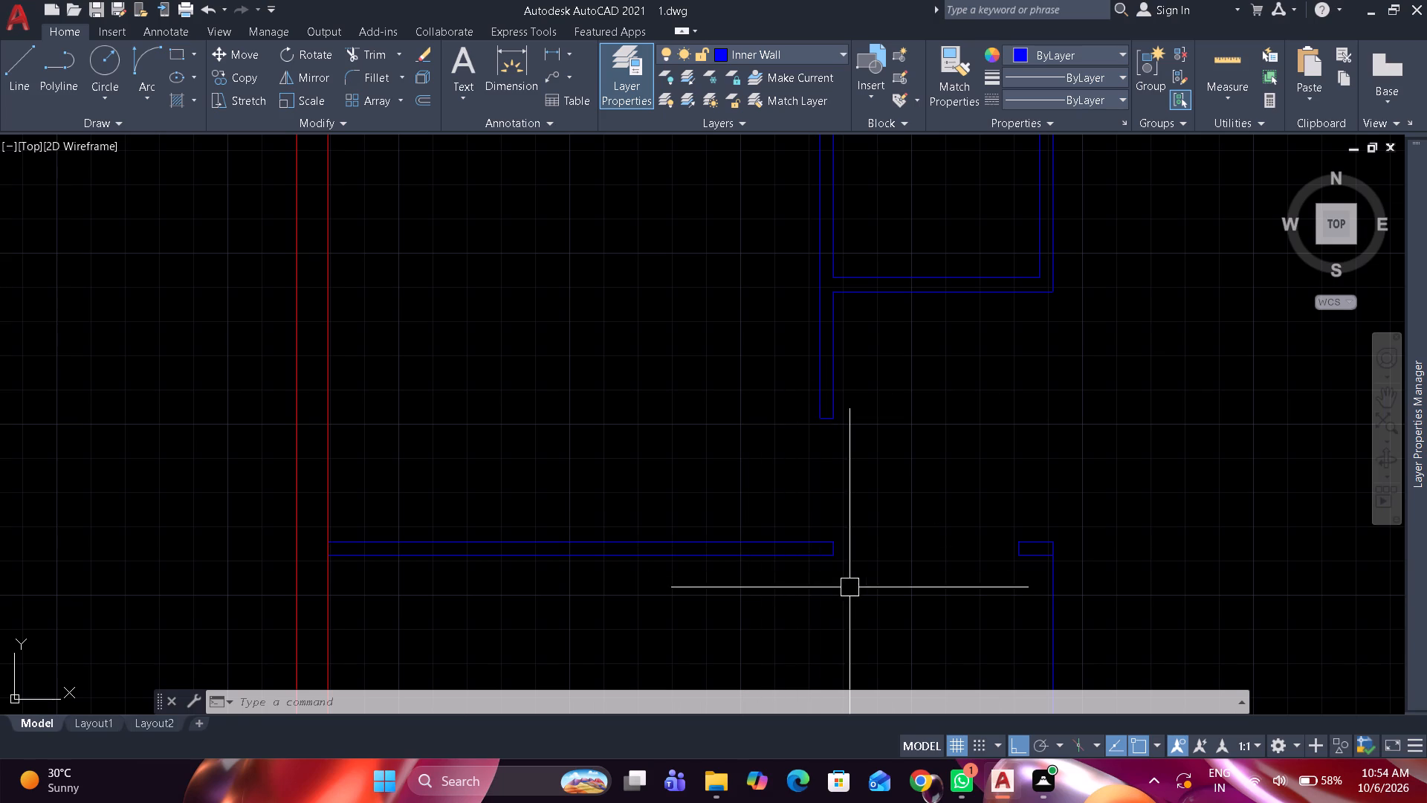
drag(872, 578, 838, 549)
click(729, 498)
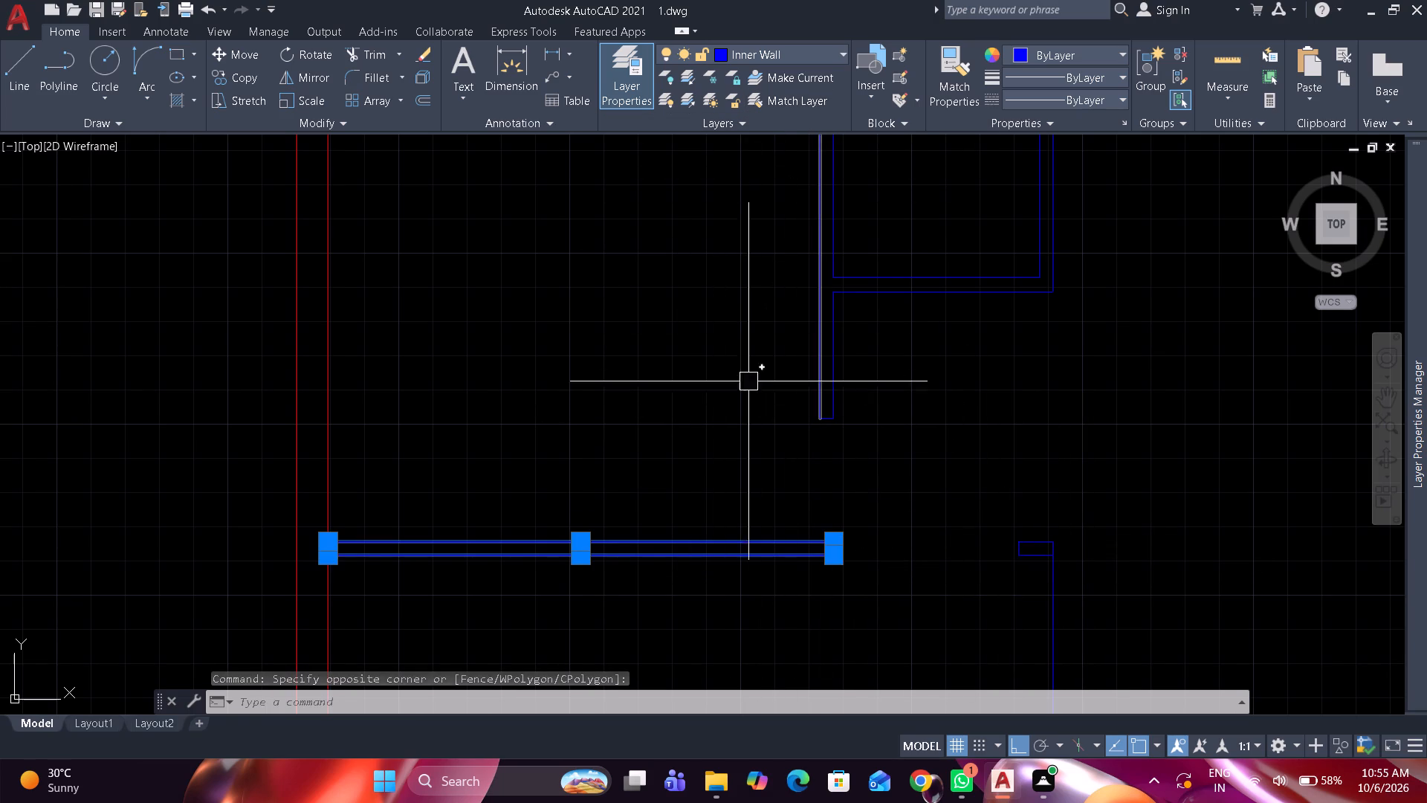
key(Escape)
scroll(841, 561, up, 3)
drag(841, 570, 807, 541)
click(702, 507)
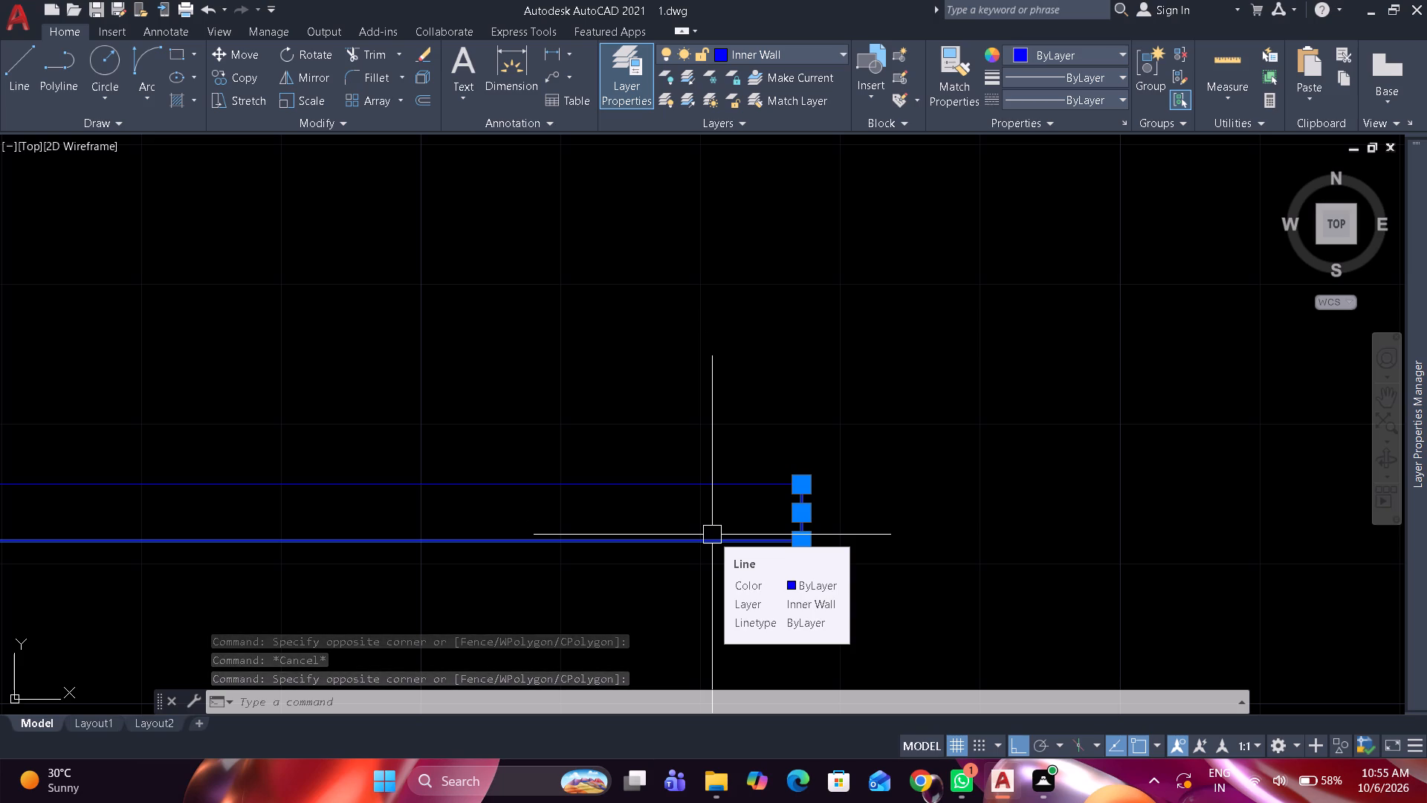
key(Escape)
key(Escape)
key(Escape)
Offset the upper face of the long horizontal partition 9" downward.
text(o)
key(space)
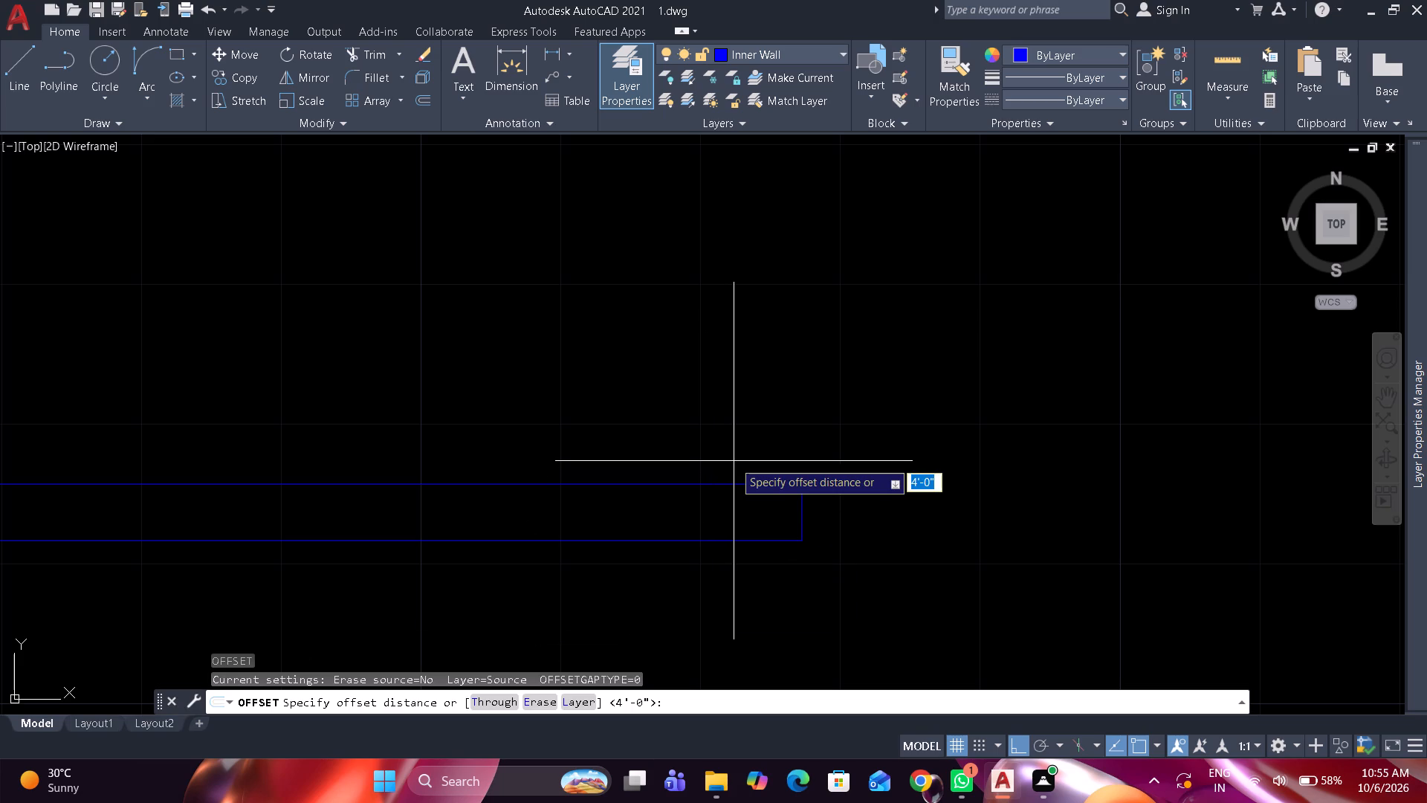
text(9")
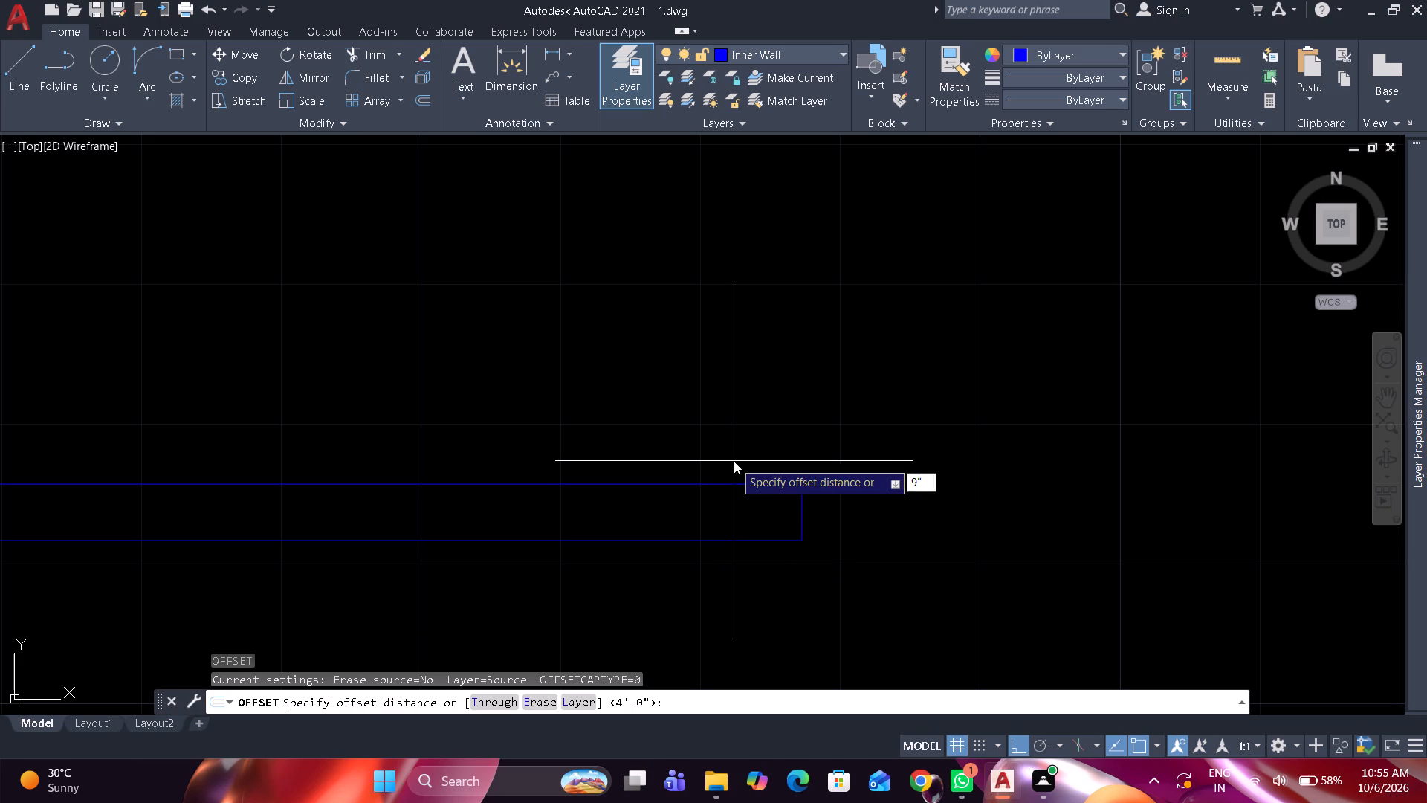
key(space)
click(727, 492)
drag(718, 606, 717, 598)
key(space)
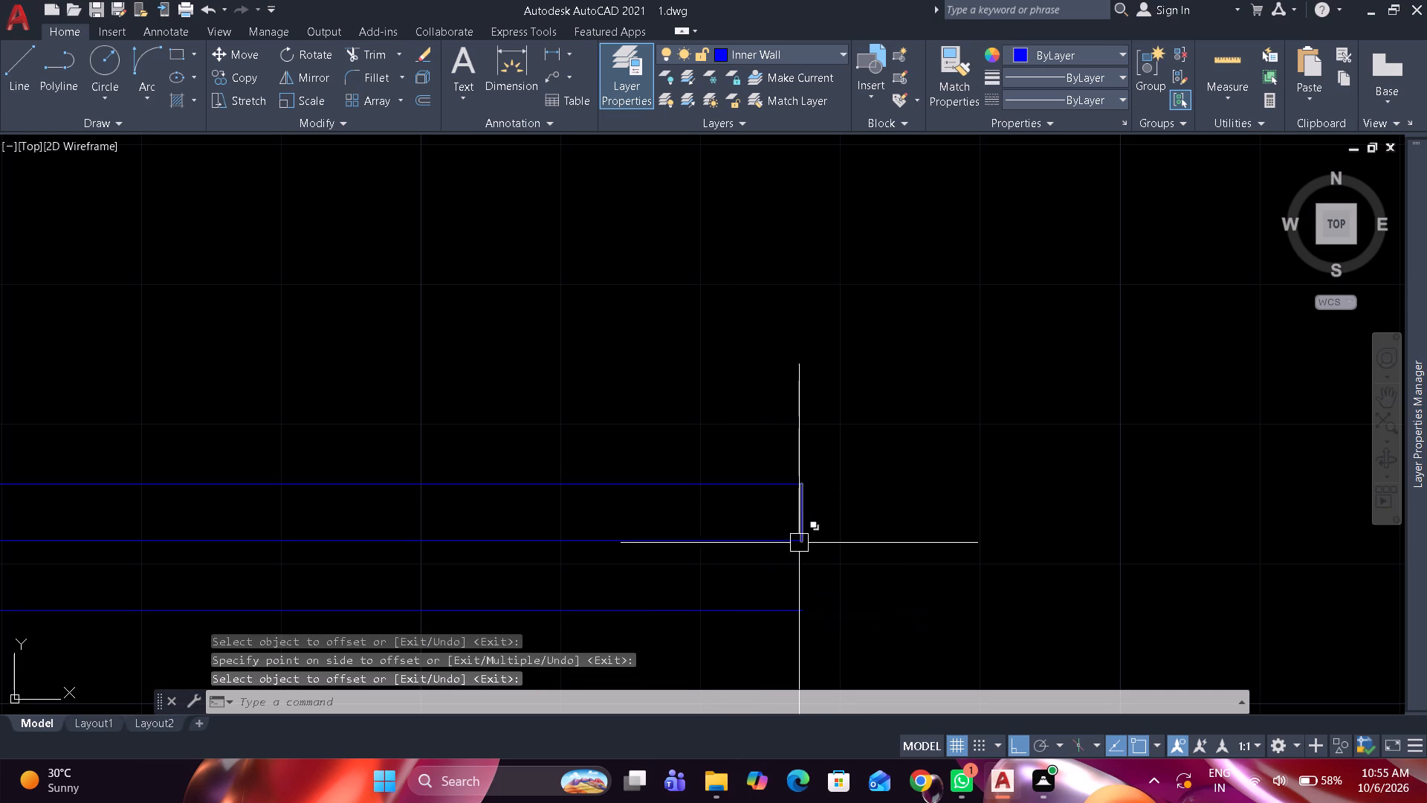
Extend the long partition's end line to the new lower face and erase the old lower face.
text(ex)
key(space)
click(806, 526)
key(space)
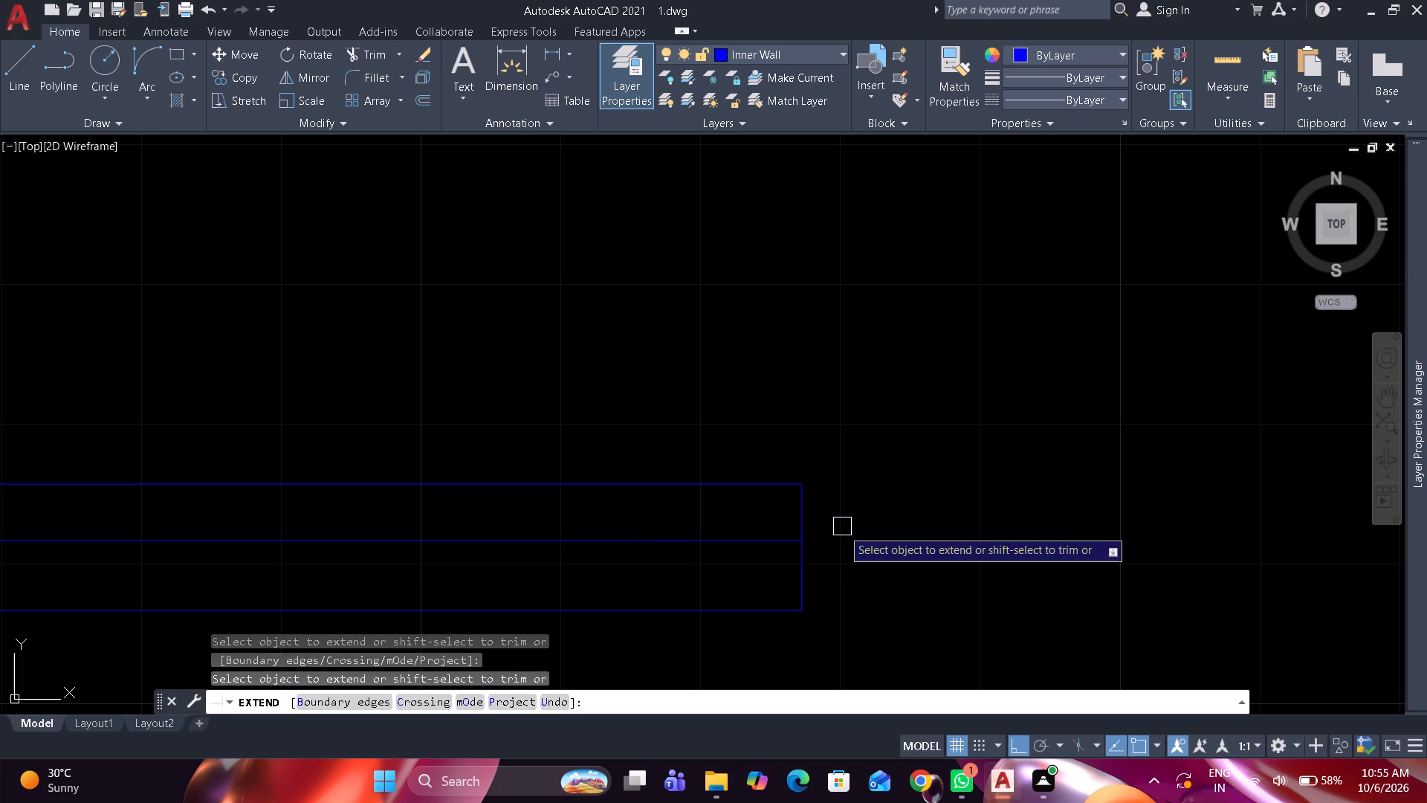
click(773, 536)
key(e)
key(space)
Offset the upper face of the short wall stub across the opening 9" downward.
scroll(783, 335, down, 2)
middle_drag(786, 335, 740, 377)
scroll(1020, 480, up, 1)
text(o)
key(space)
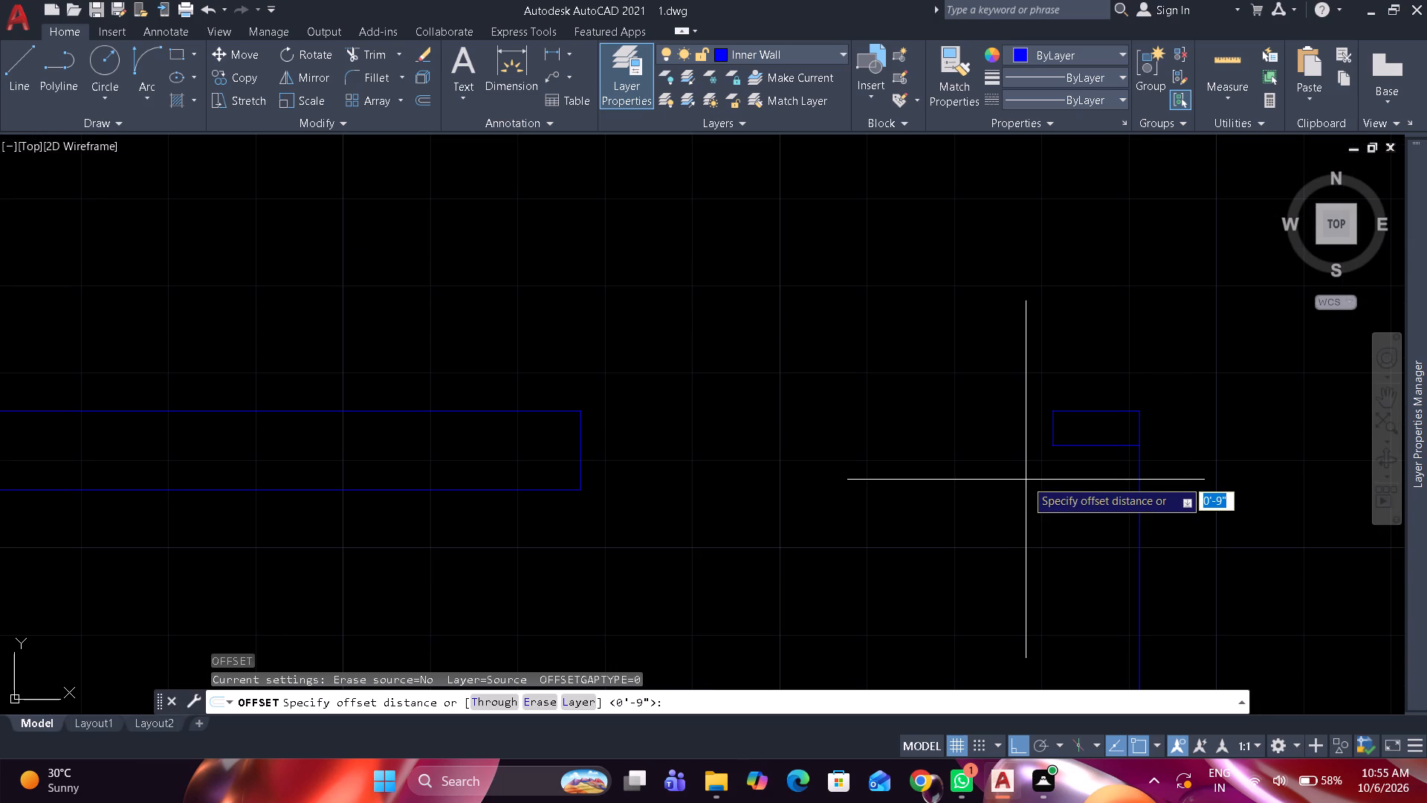
key(space)
click(1094, 414)
click(1061, 530)
key(space)
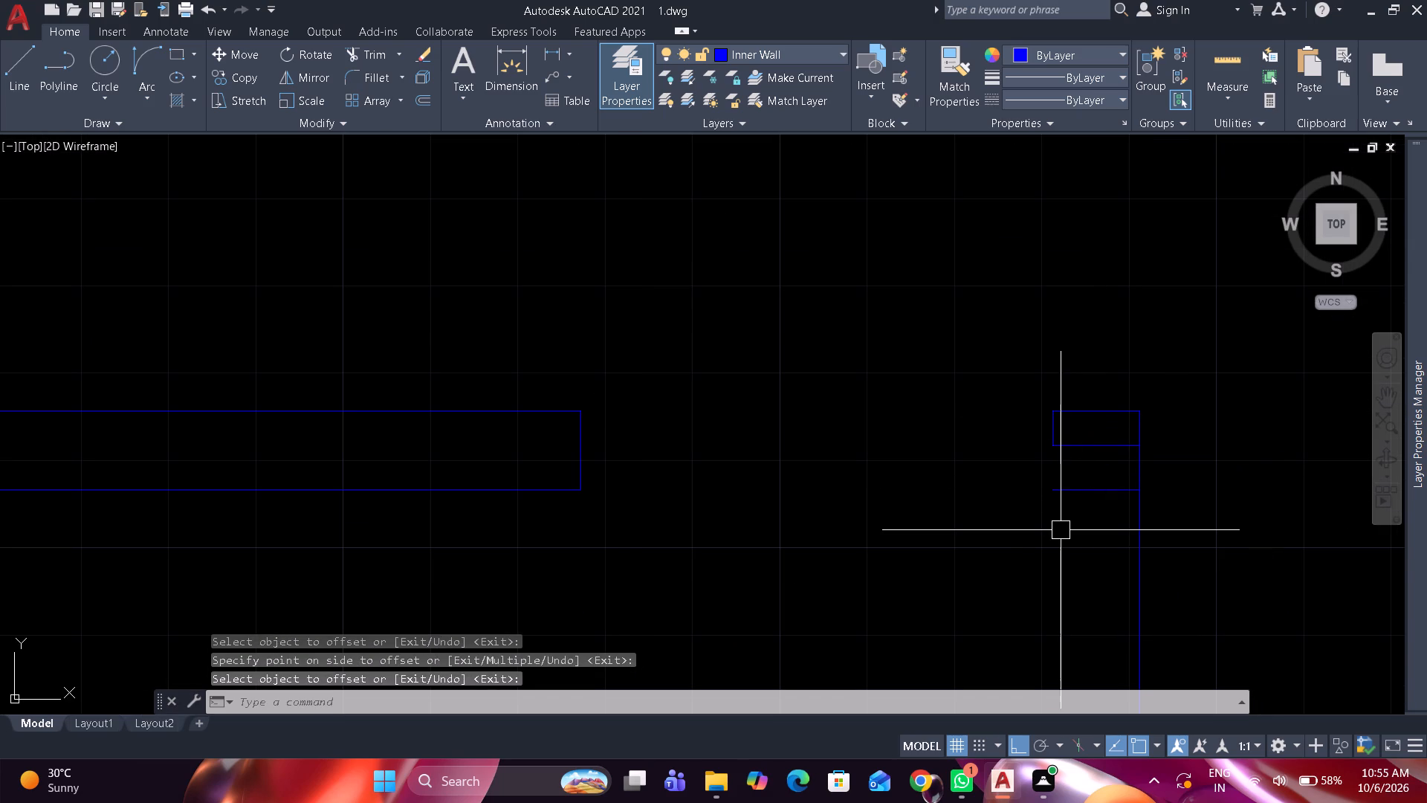
Extend the short stub's jamb line to its new lower face and erase the old lower face.
text(ex)
key(space)
click(1056, 431)
key(space)
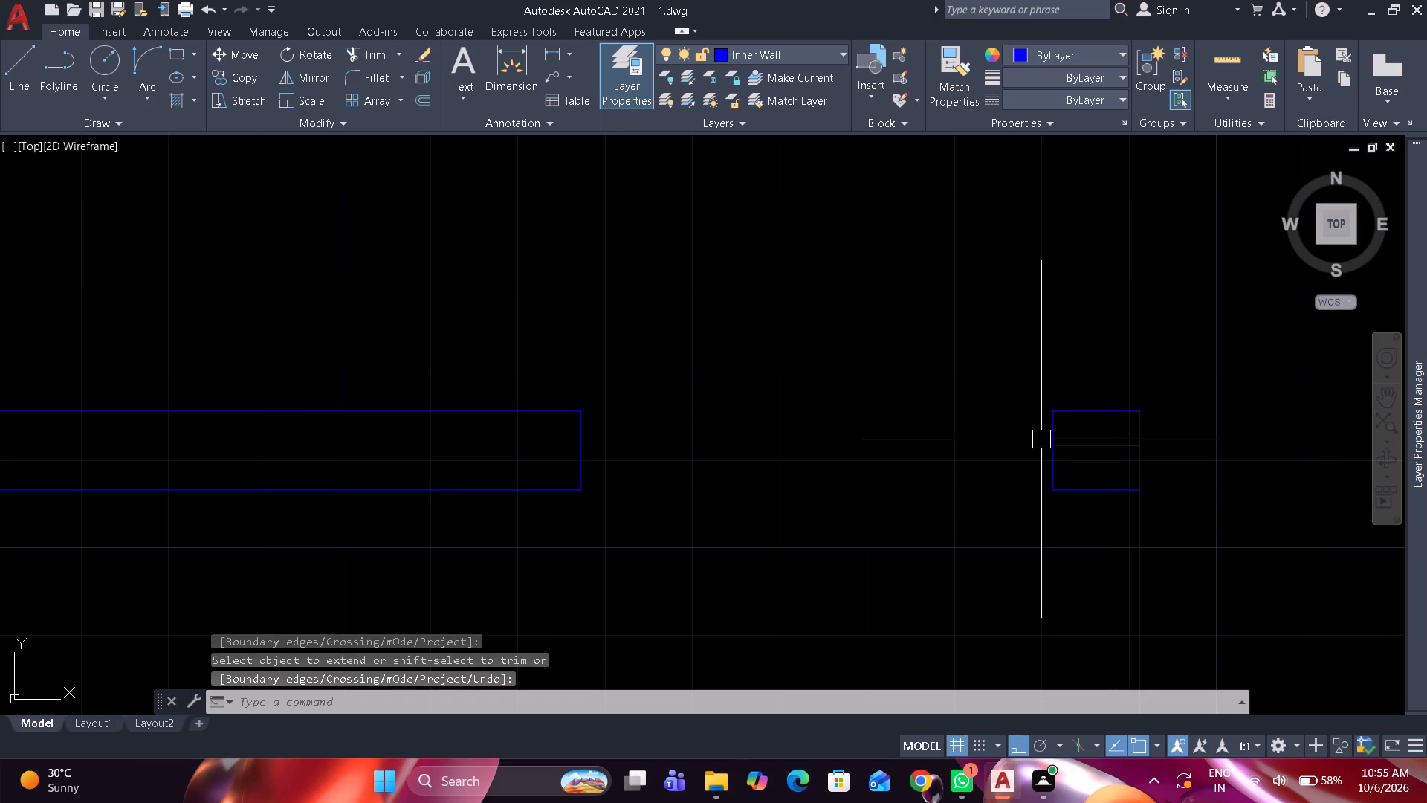
click(1080, 442)
key(e)
key(space)
scroll(887, 385, down, 2)
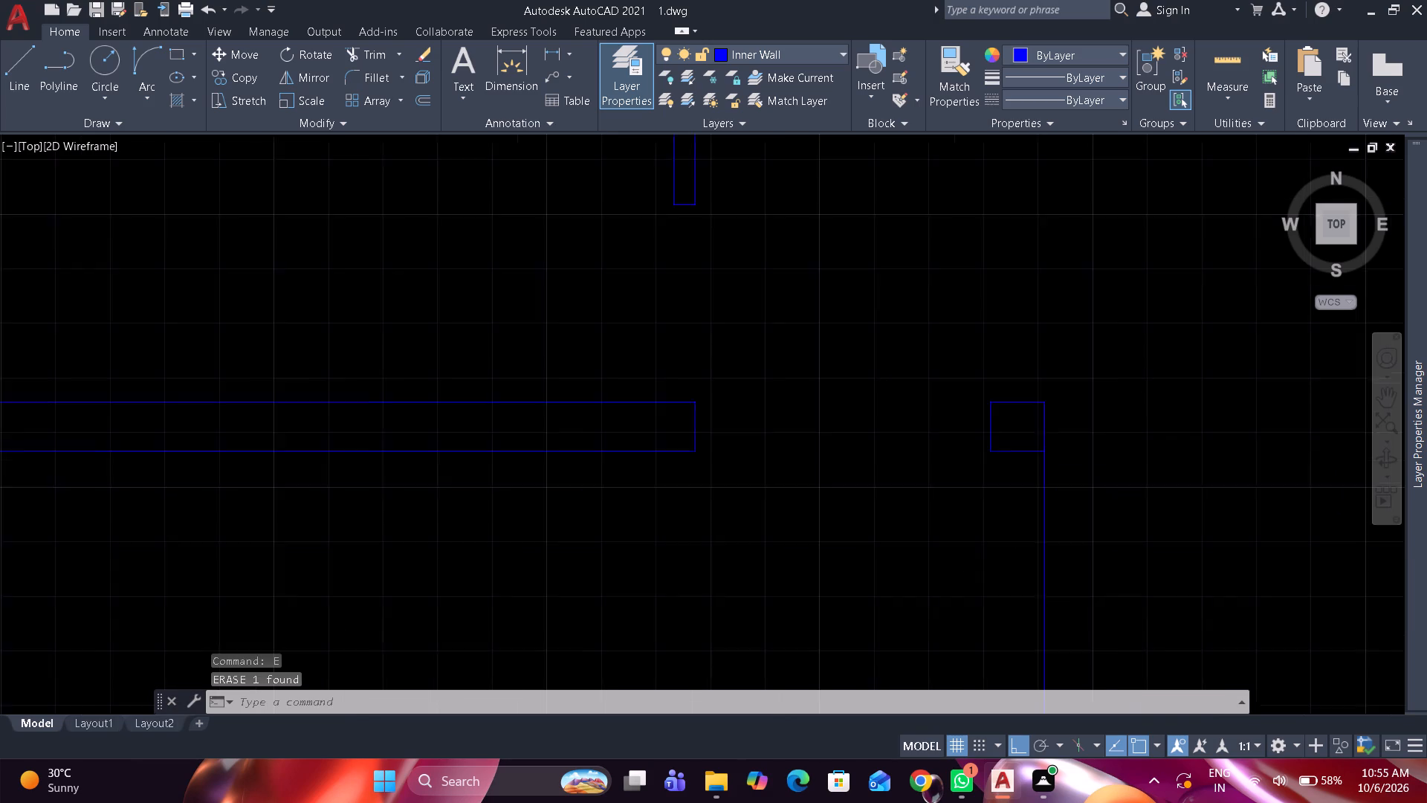
Move the 9" long horizontal wall, the short stub and the vertical line below the stub to the outer wall layer.
scroll(887, 385, down, 1)
middle_drag(885, 385, 838, 539)
scroll(808, 572, up, 1)
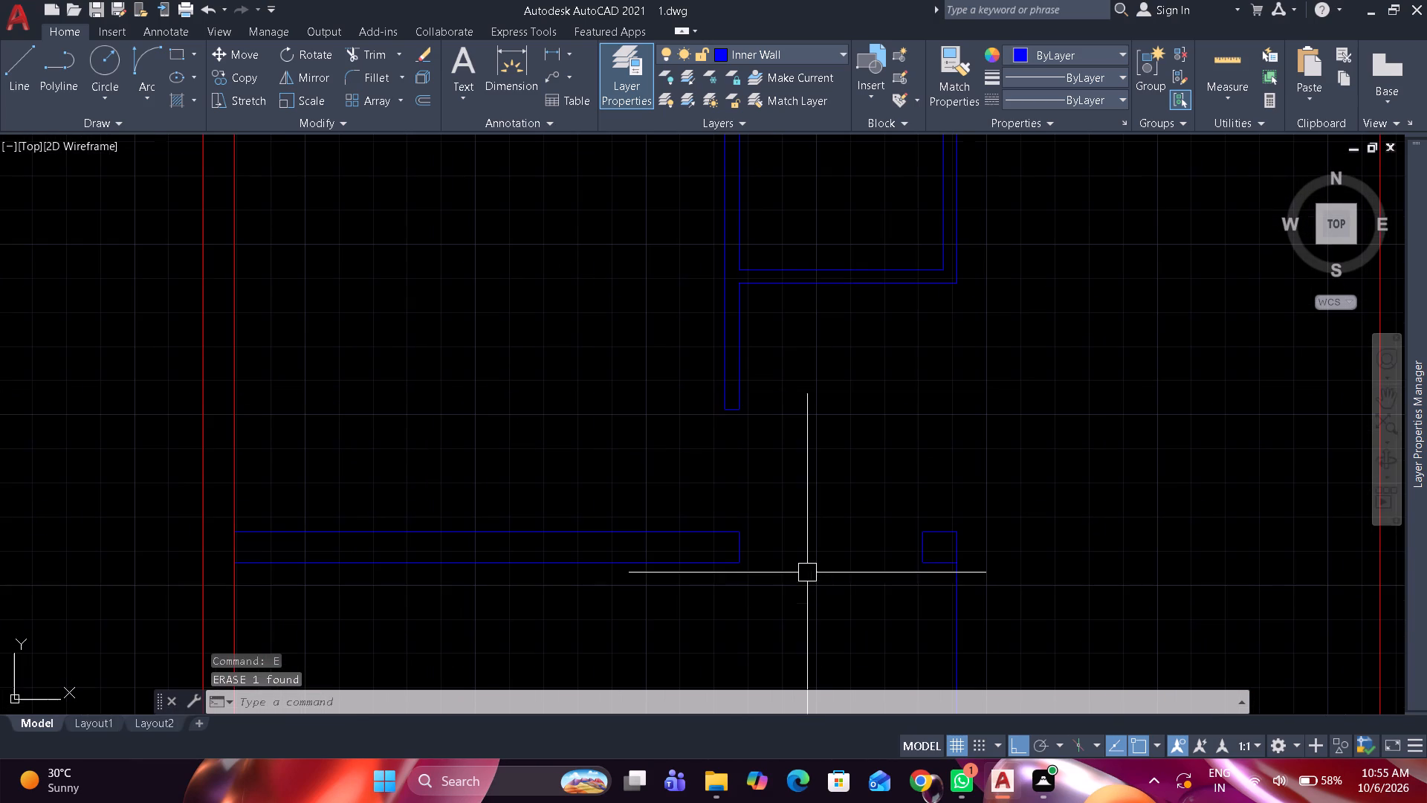
drag(762, 573, 746, 557)
click(705, 518)
scroll(934, 572, up, 1)
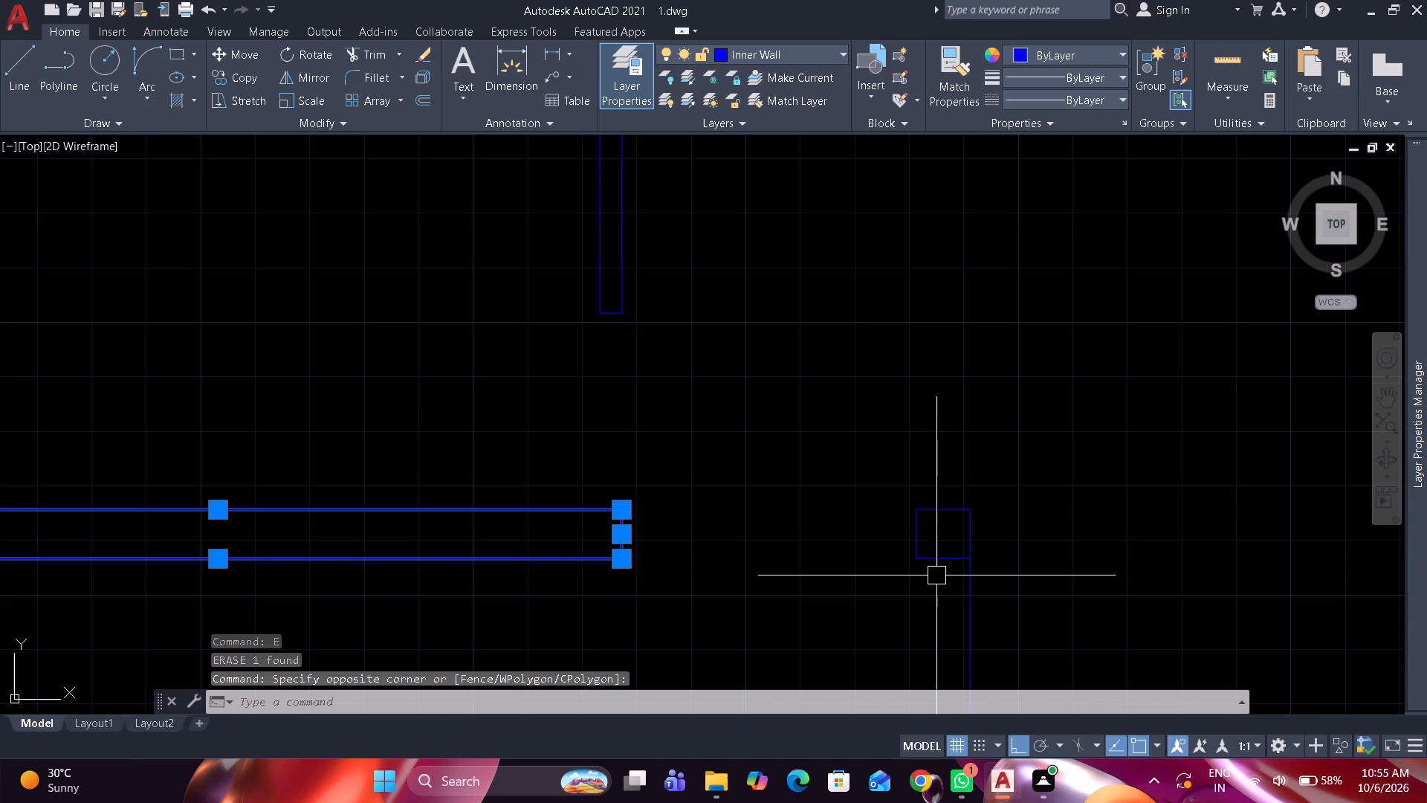
drag(936, 575, 899, 532)
click(869, 475)
drag(1014, 595, 997, 566)
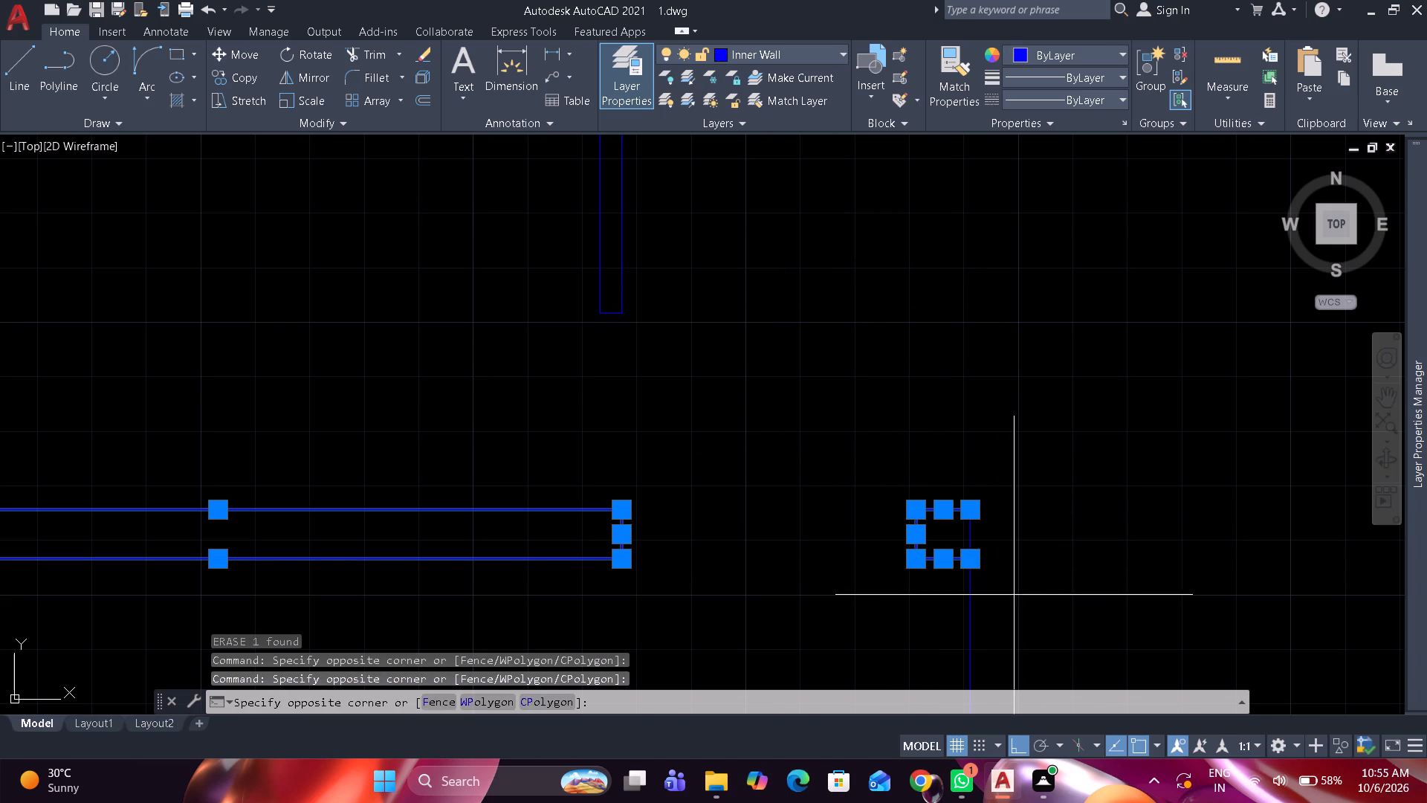
drag(997, 566, 978, 533)
click(930, 444)
scroll(902, 417, down, 2)
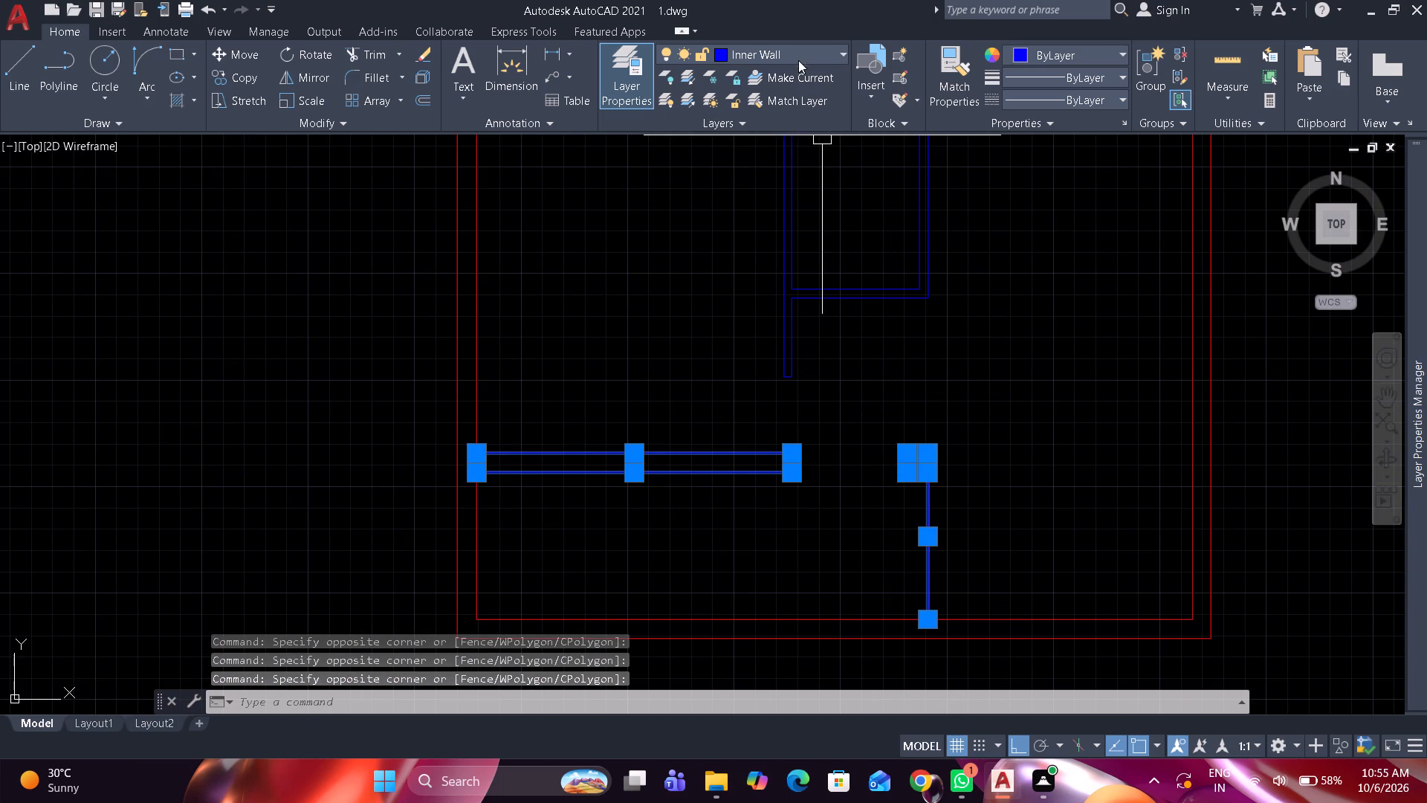
click(798, 57)
click(781, 147)
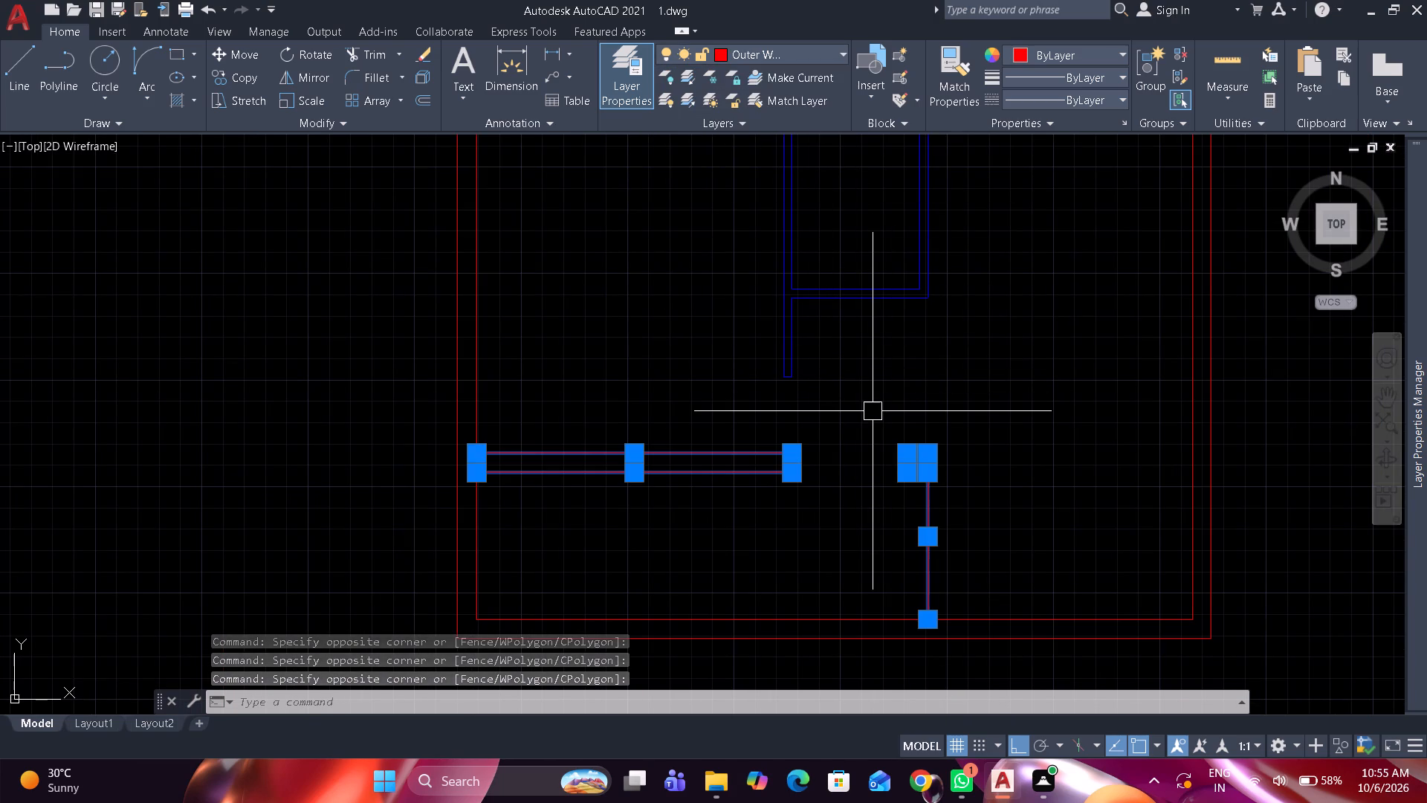
key(Escape)
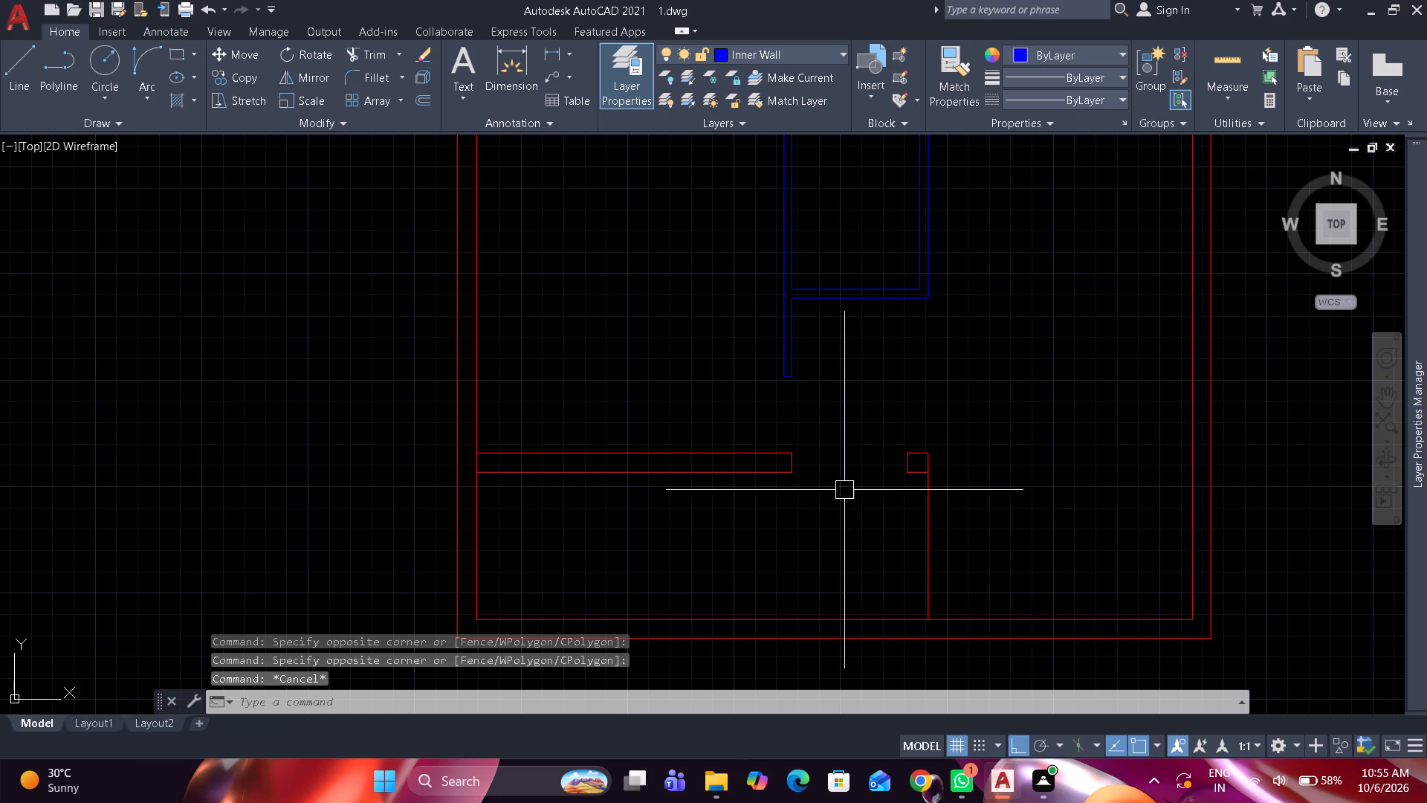
Trim the left outer wall's inner face between the two faces of the 9" horizontal cross wall.
middle_drag(835, 520, 808, 587)
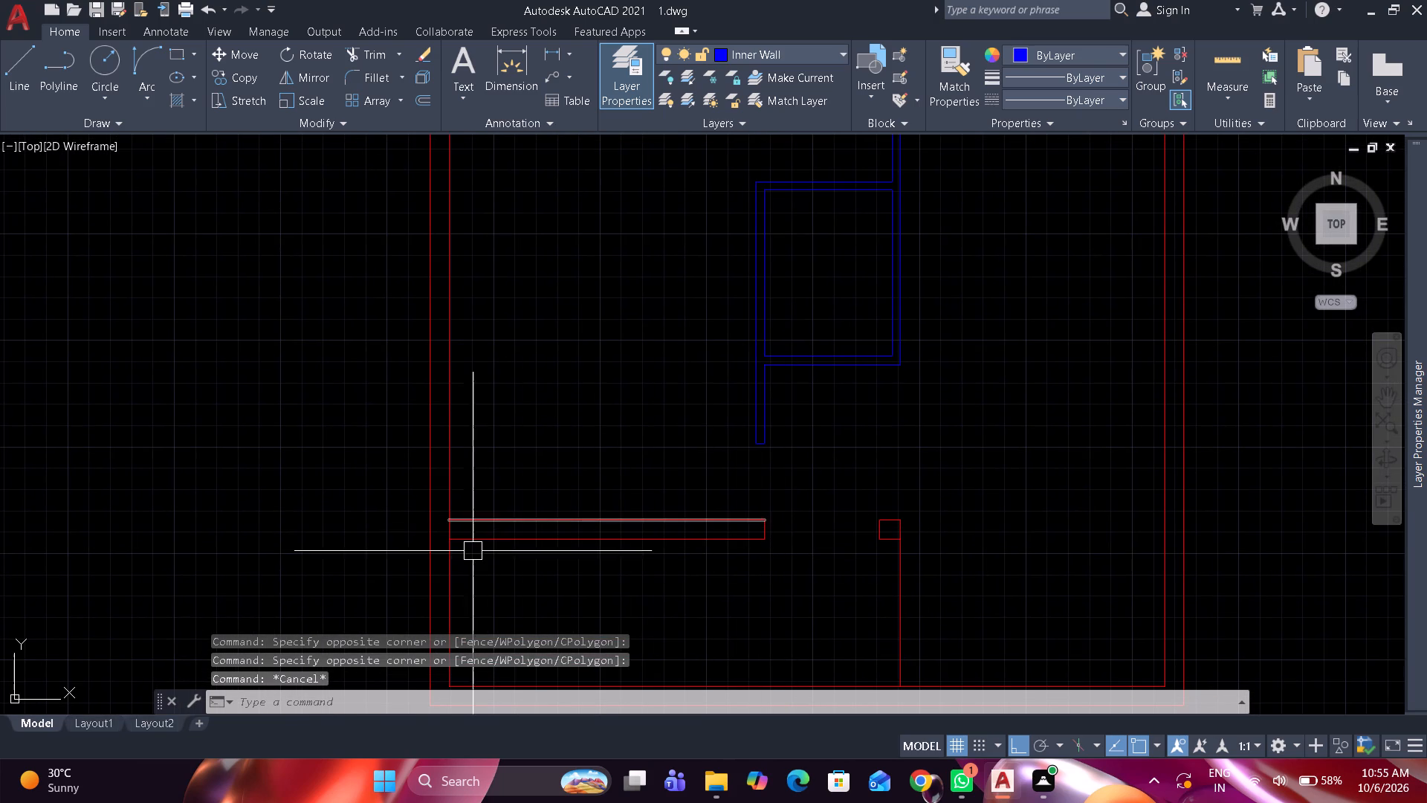
scroll(471, 552, up, 3)
text(tr)
key(space)
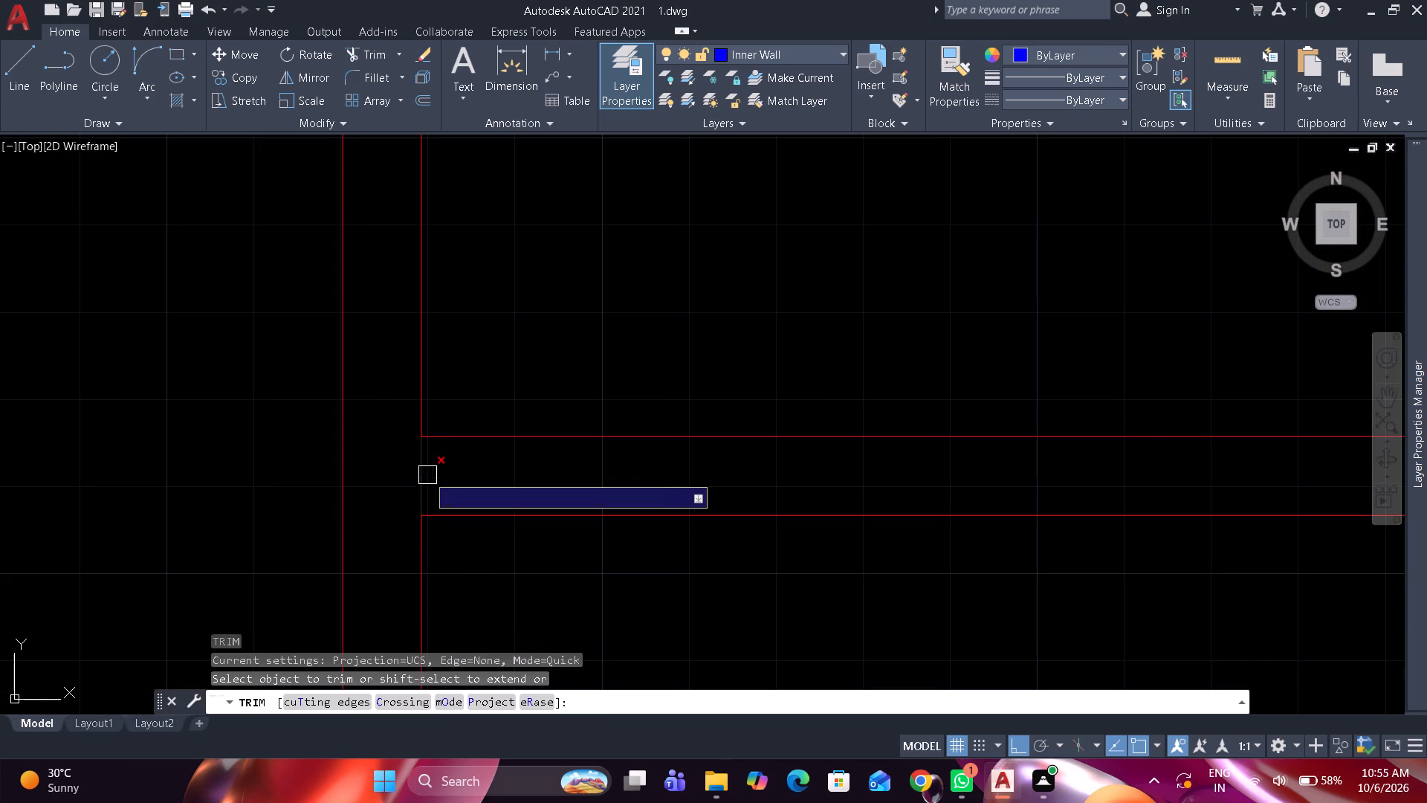
click(427, 475)
key(space)
scroll(598, 339, down, 6)
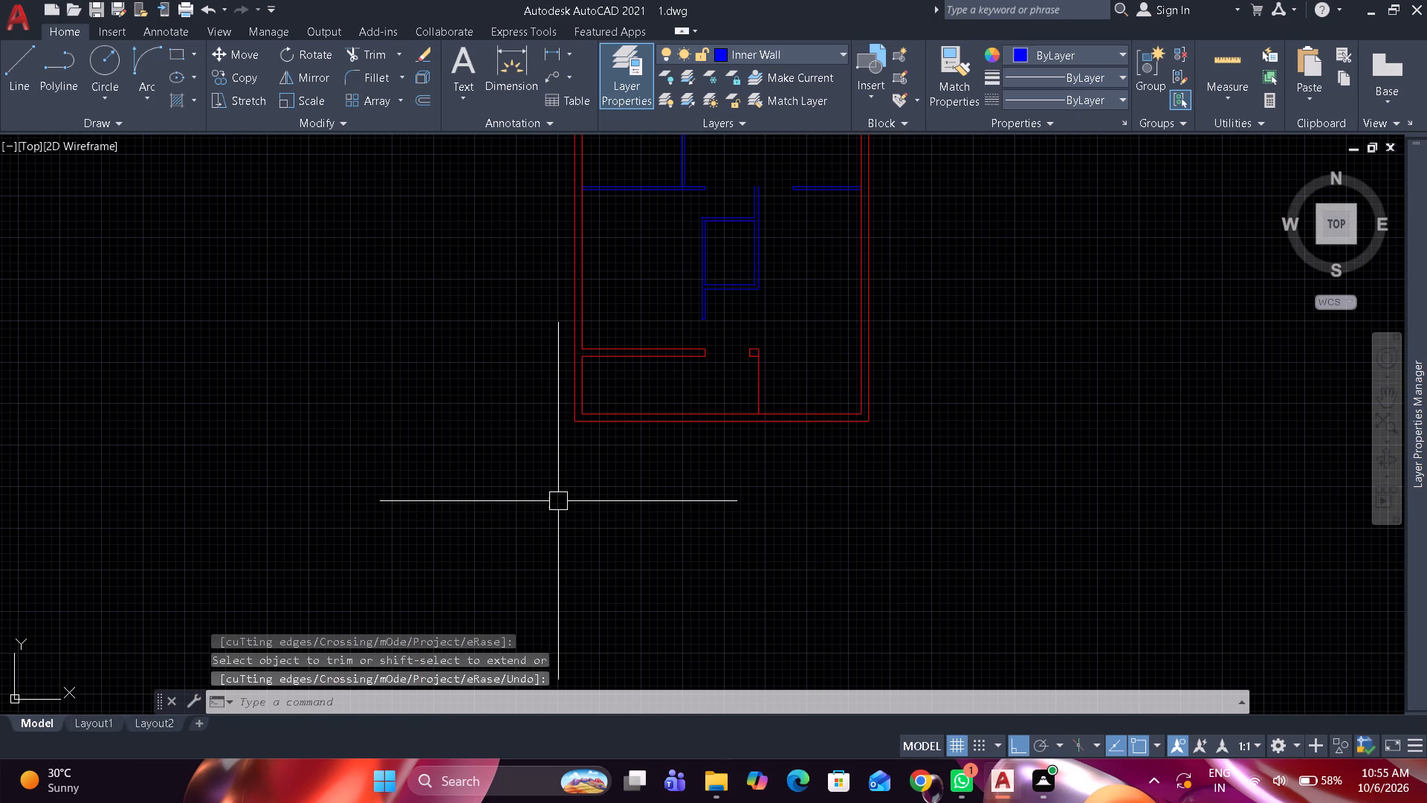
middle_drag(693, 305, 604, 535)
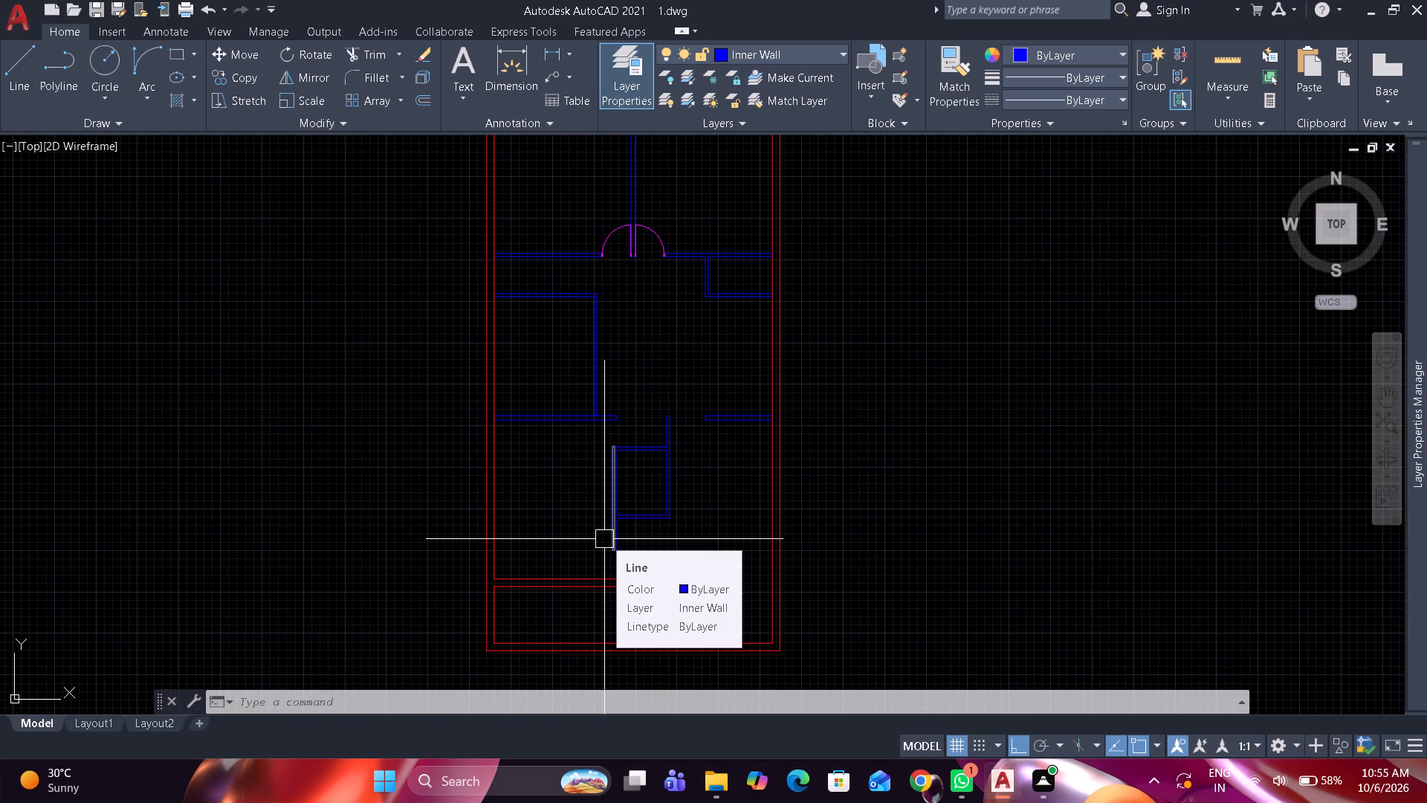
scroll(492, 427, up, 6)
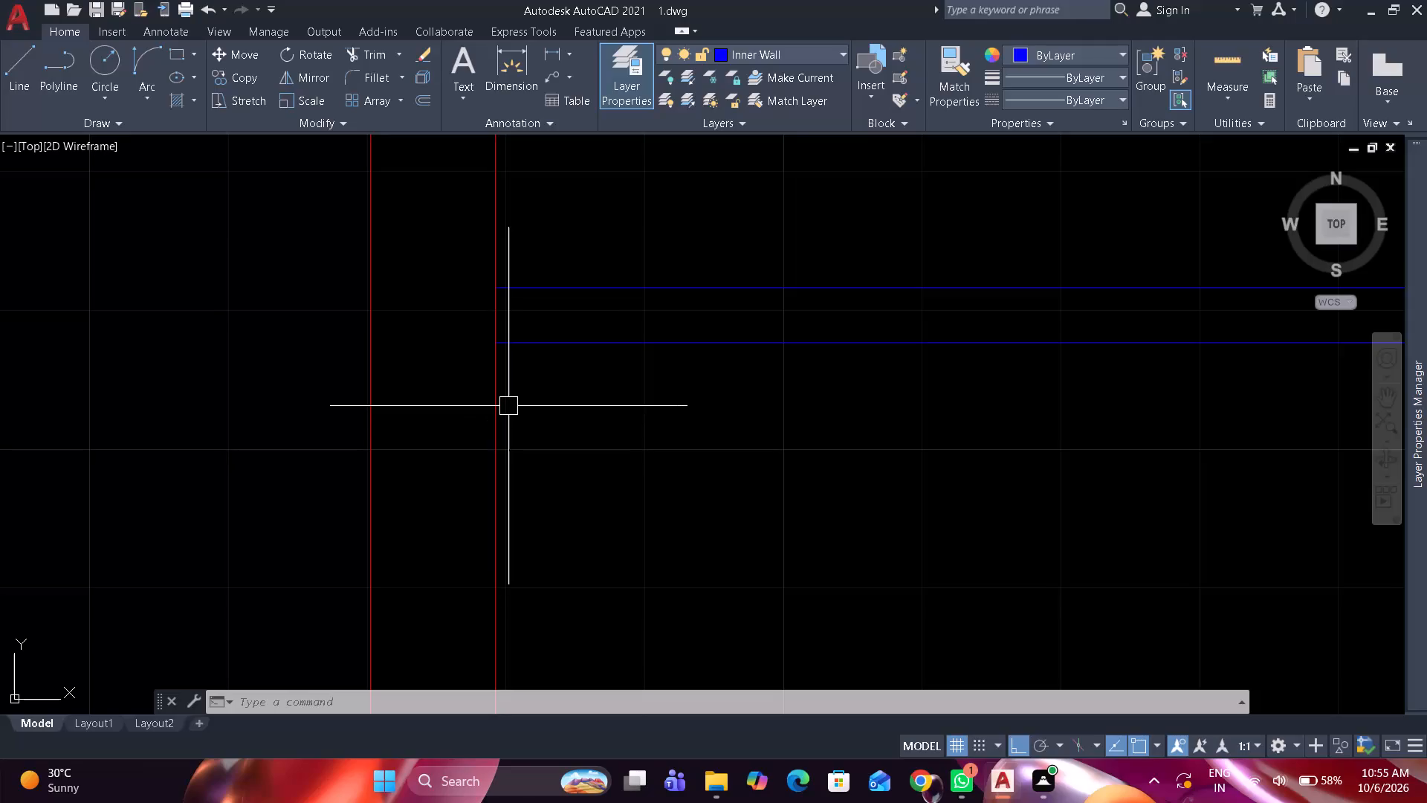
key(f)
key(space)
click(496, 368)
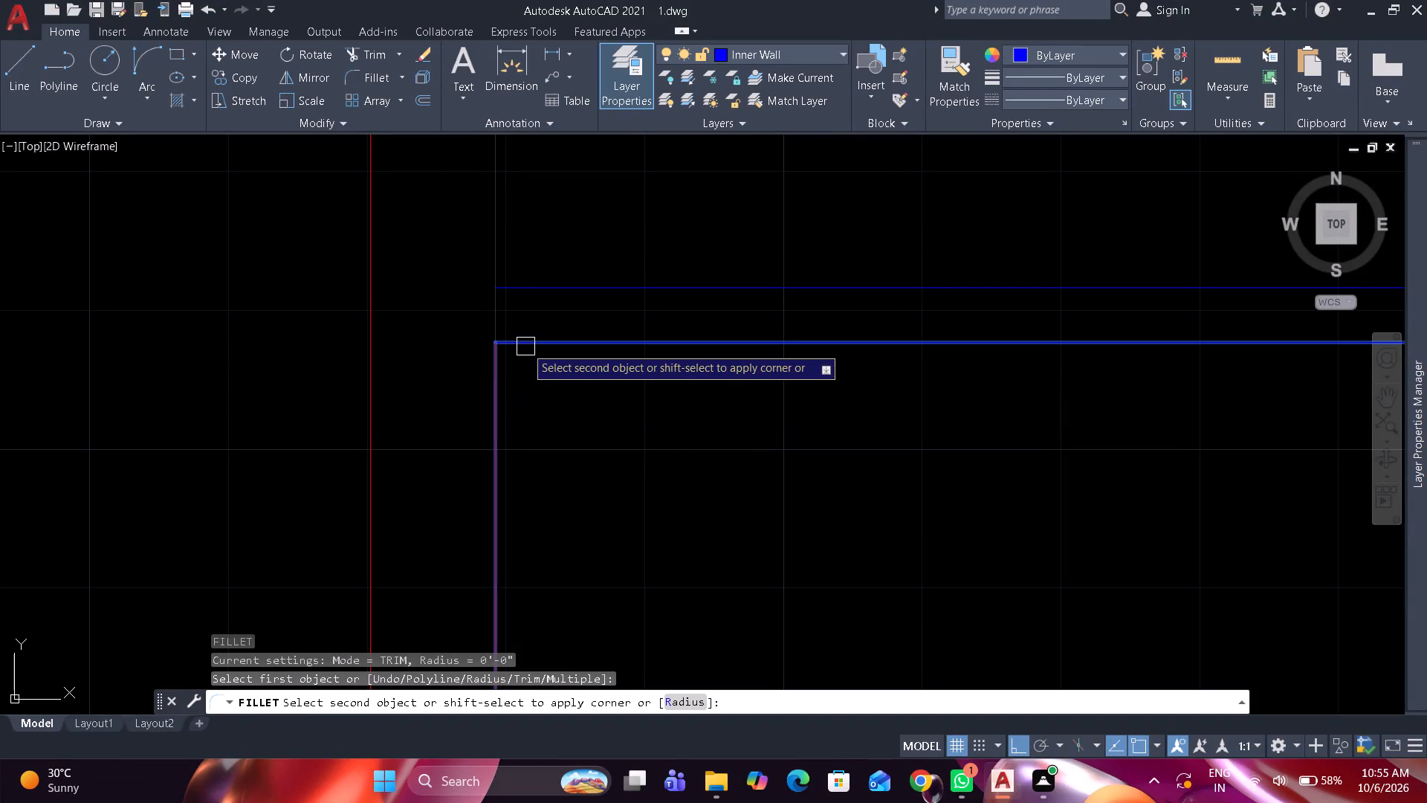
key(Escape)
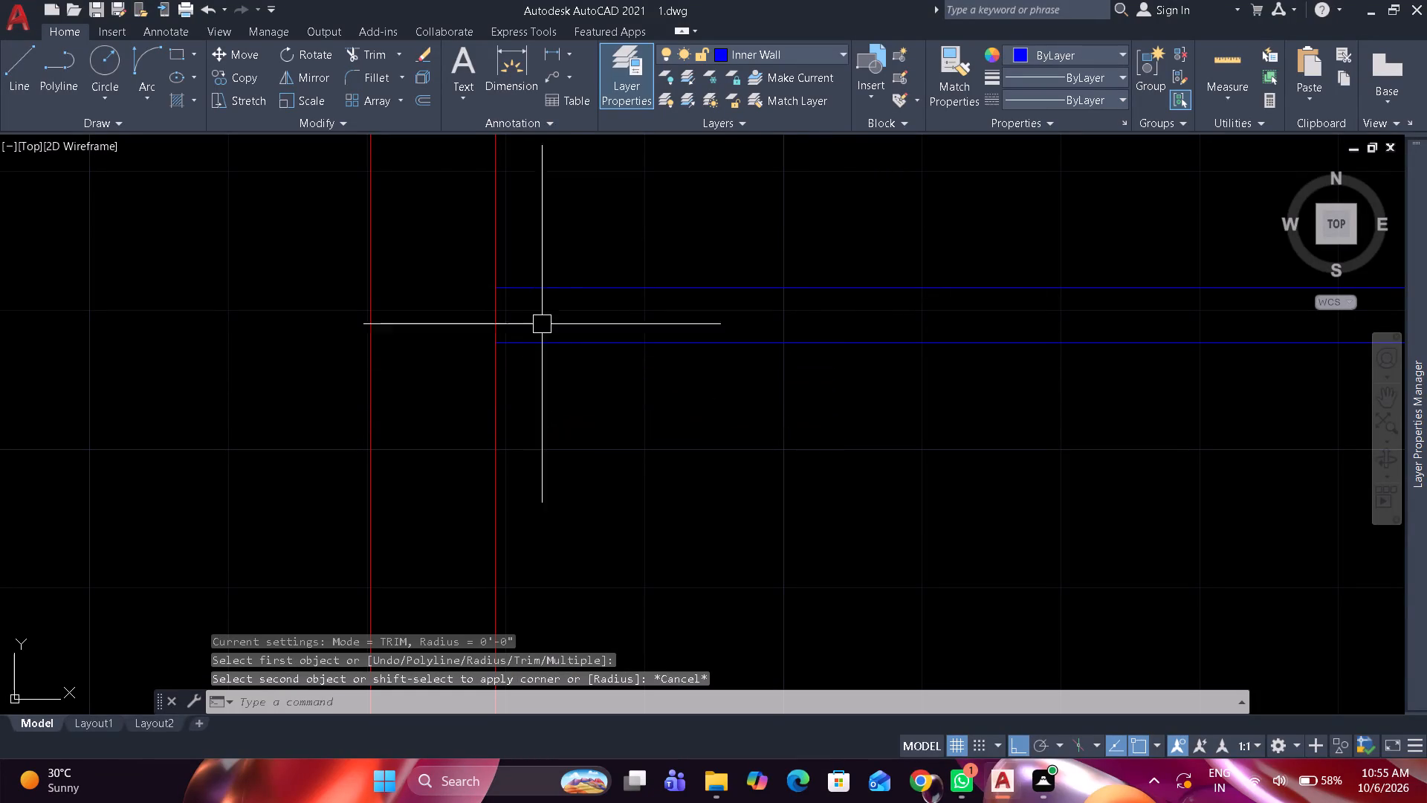
Draw a line closing the open upper end of the vertical partition above the small central room.
scroll(571, 209, down, 4)
scroll(680, 291, down, 1)
middle_drag(687, 317, 653, 341)
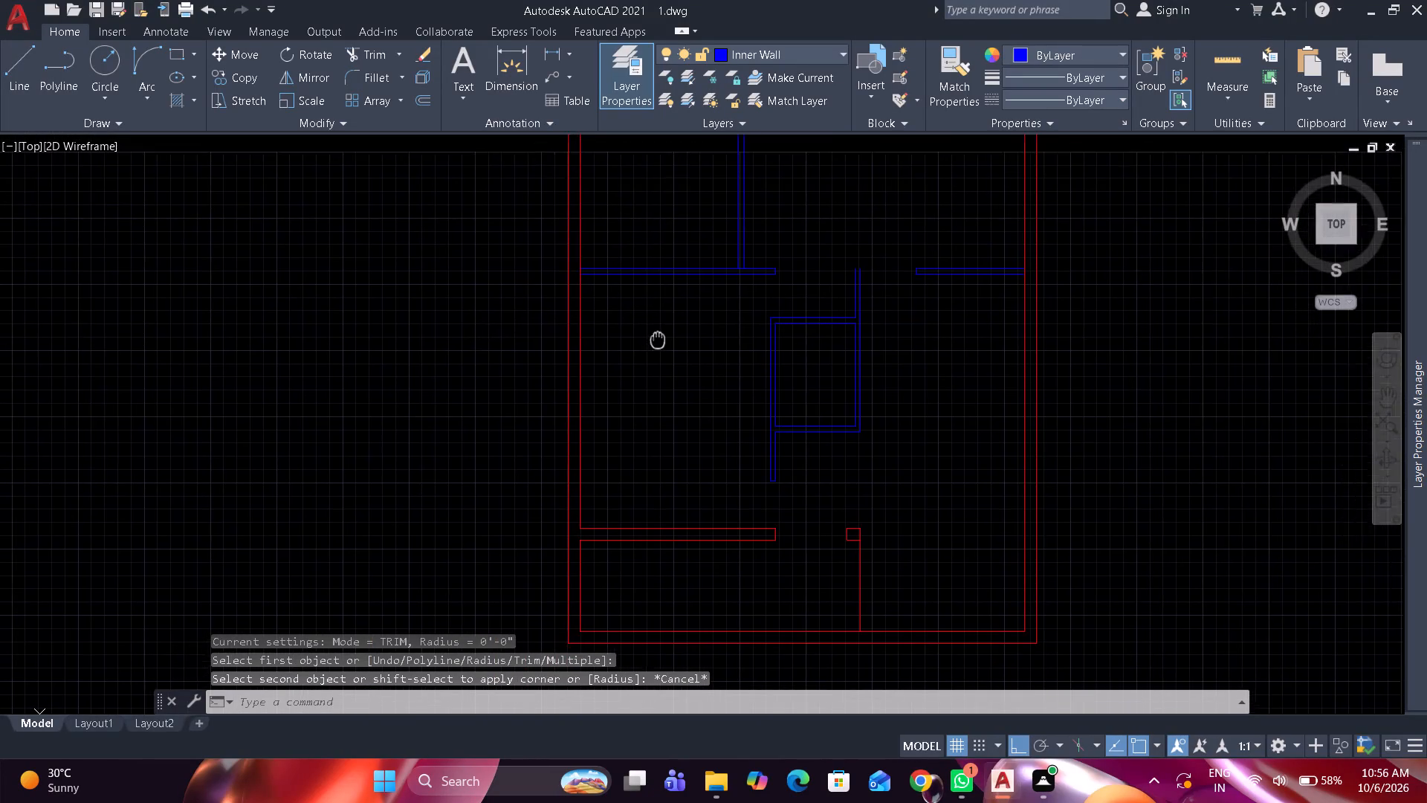
middle_drag(653, 341, 589, 356)
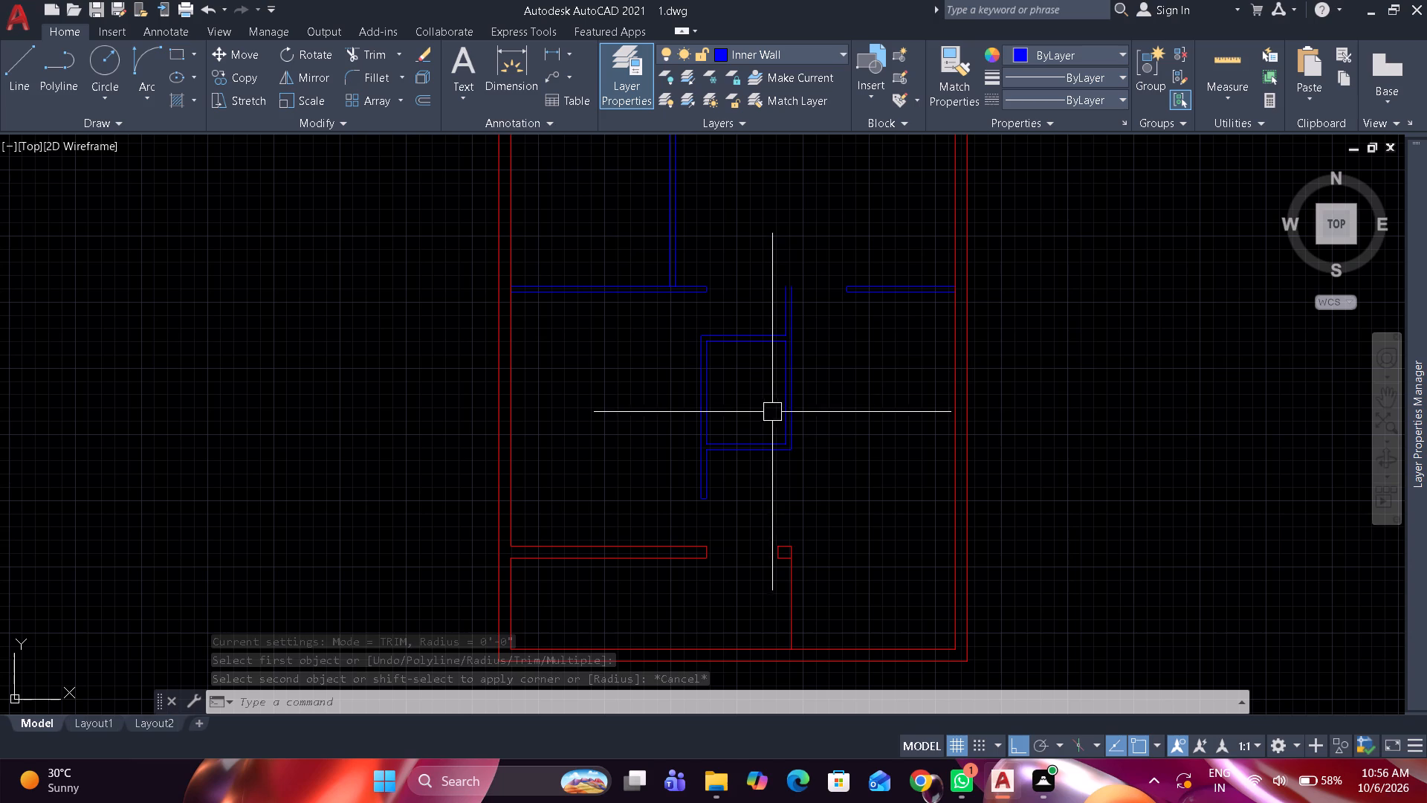
scroll(804, 286, up, 4)
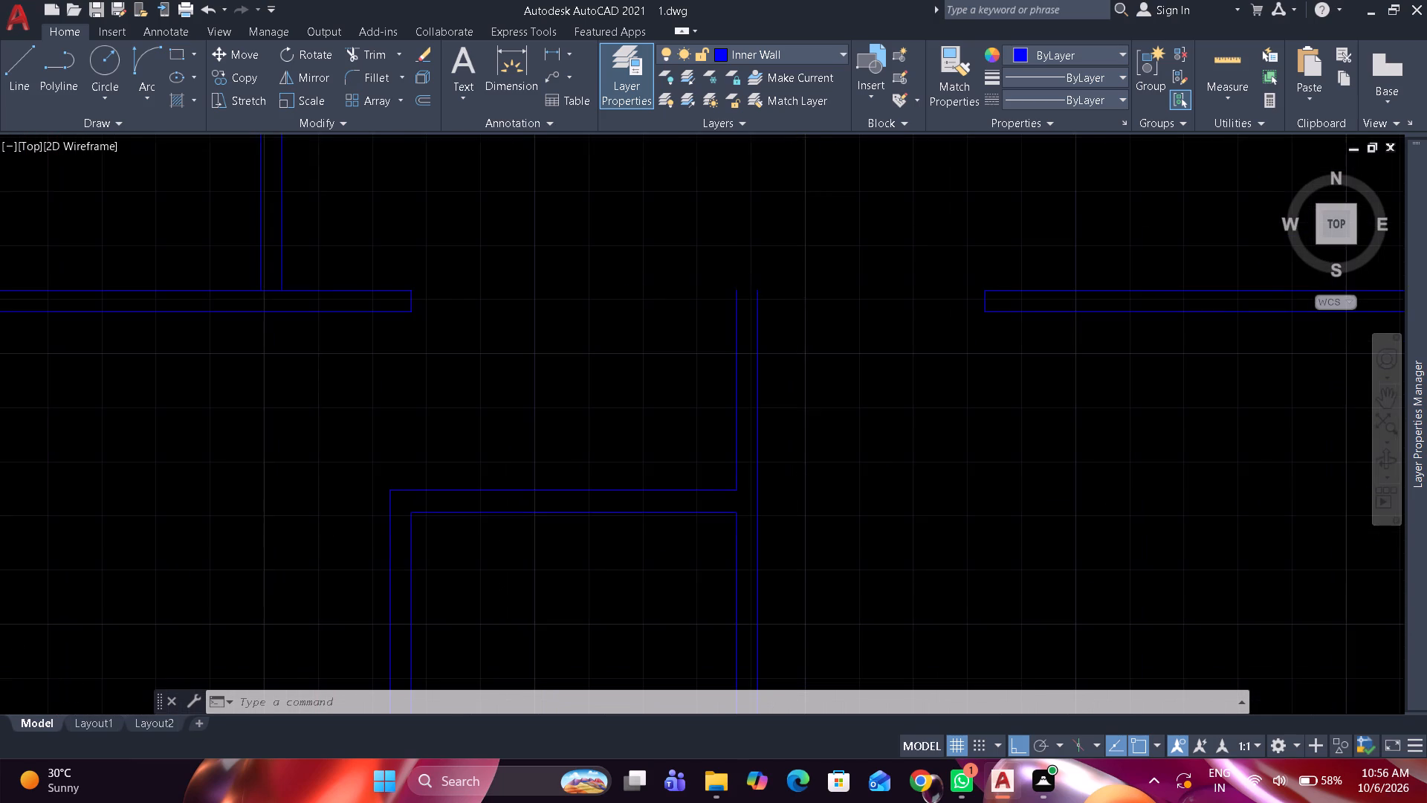
scroll(792, 293, up, 1)
text(l)
key(space)
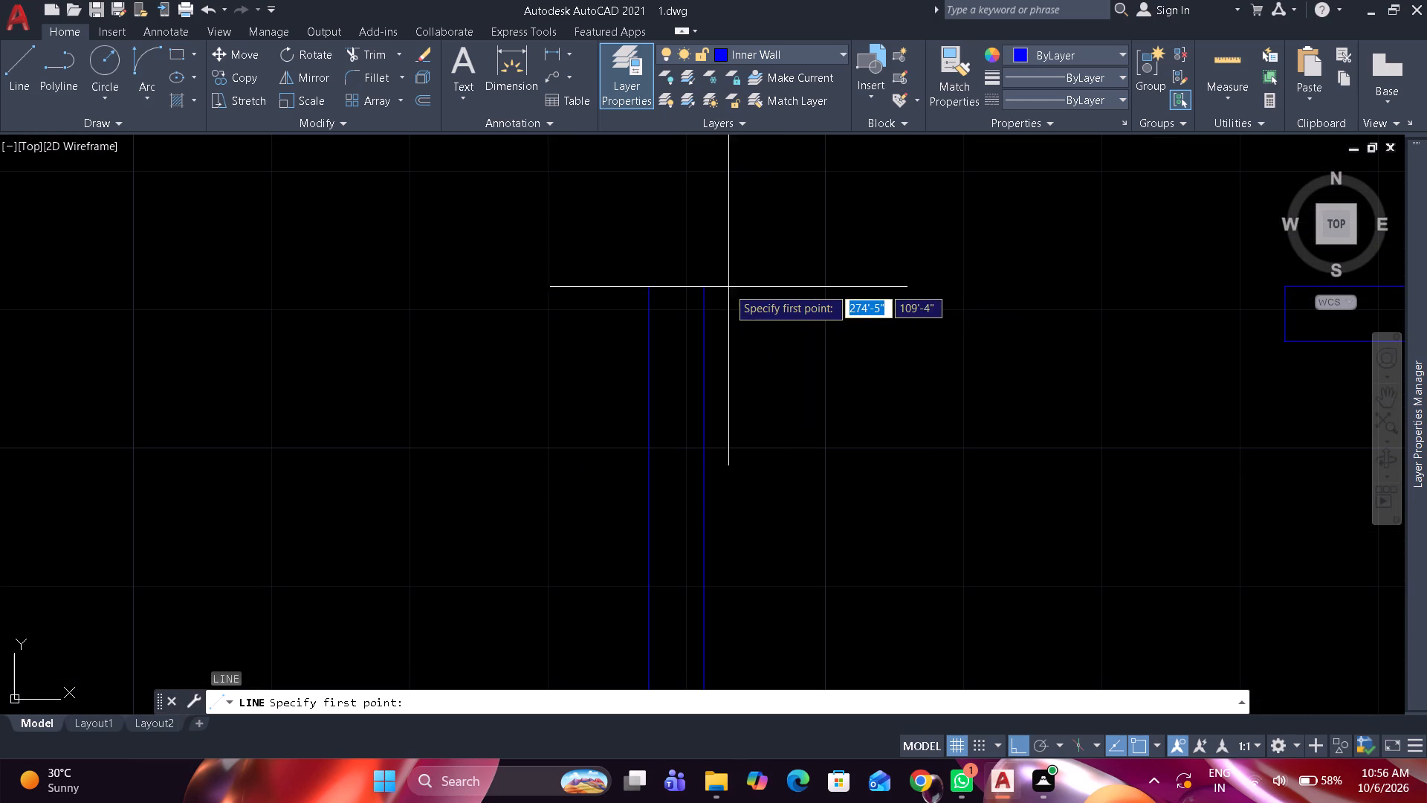
click(709, 287)
click(643, 291)
key(space)
Copy the left door of the back-to-back pair, with its frame pieces, about 37'-6" straight down below the 9" cross wall.
scroll(690, 241, down, 1)
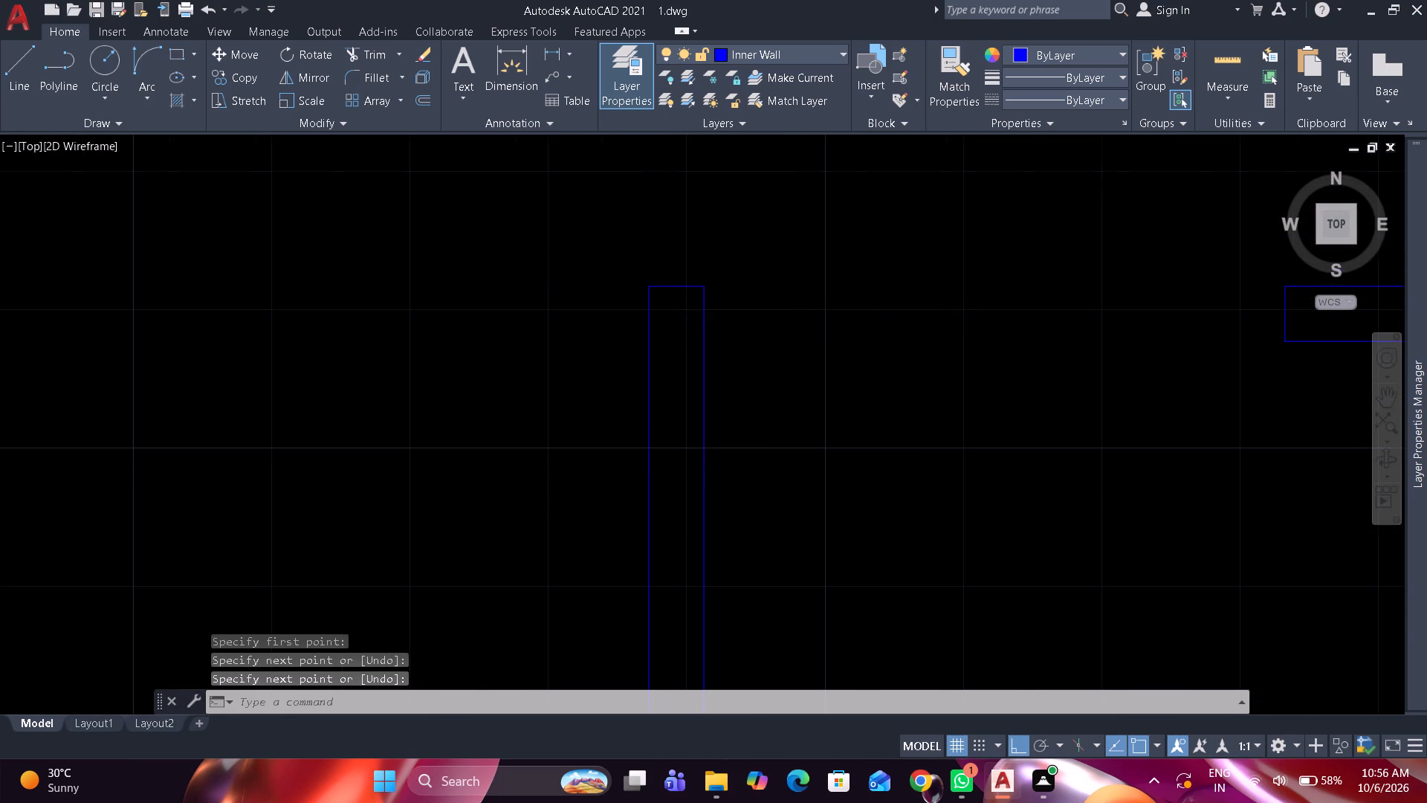
scroll(693, 240, down, 3)
middle_drag(712, 270, 704, 339)
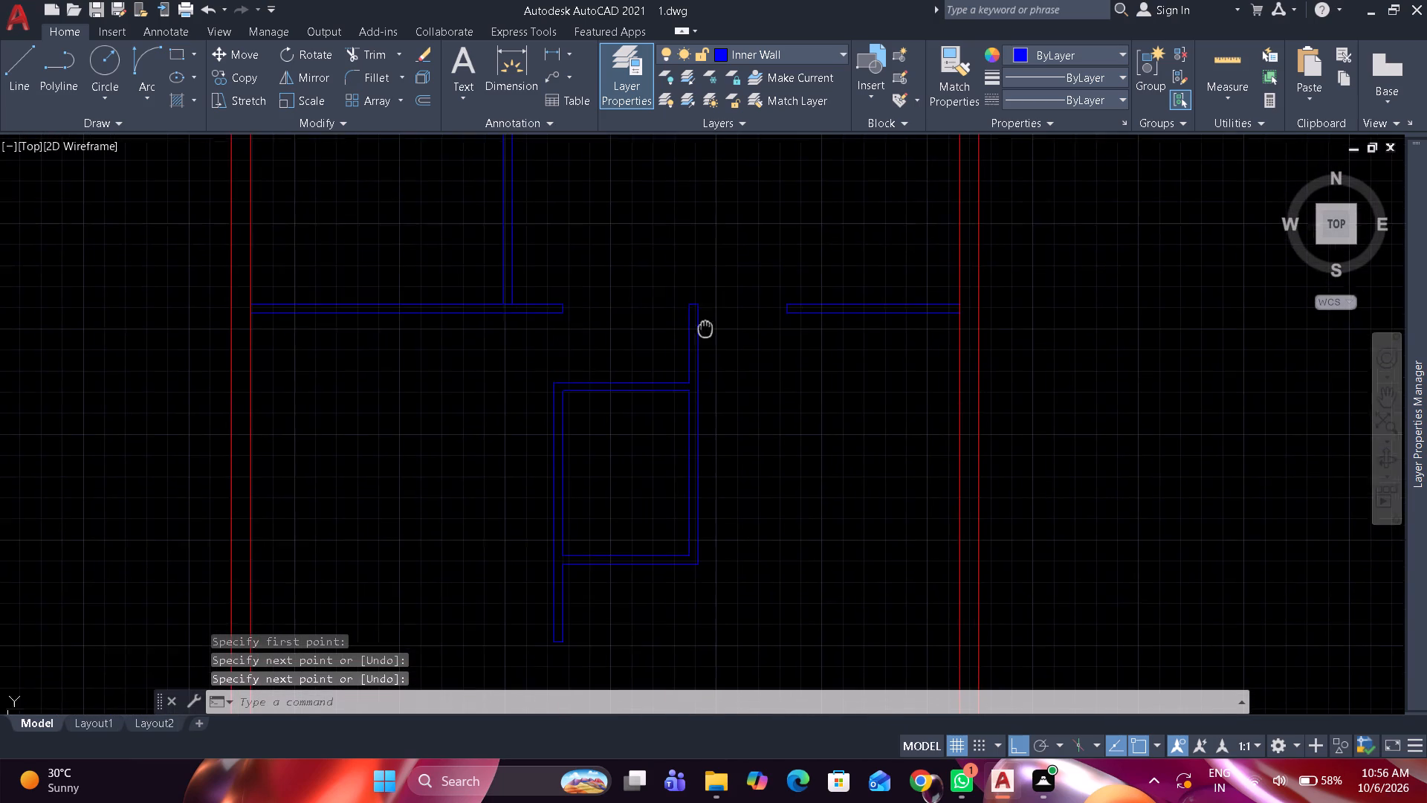
middle_drag(704, 339, 704, 356)
scroll(761, 304, down, 2)
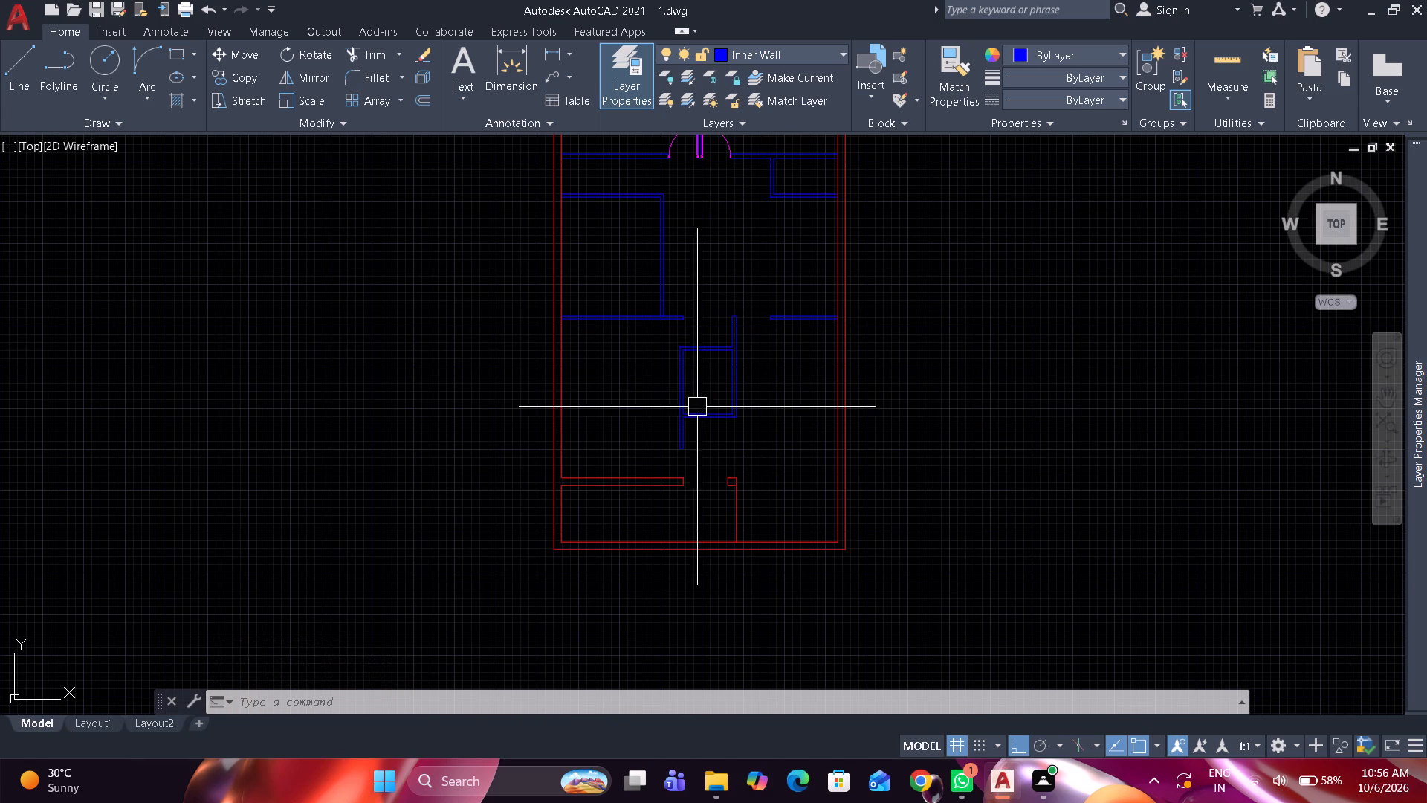
middle_drag(679, 464, 659, 610)
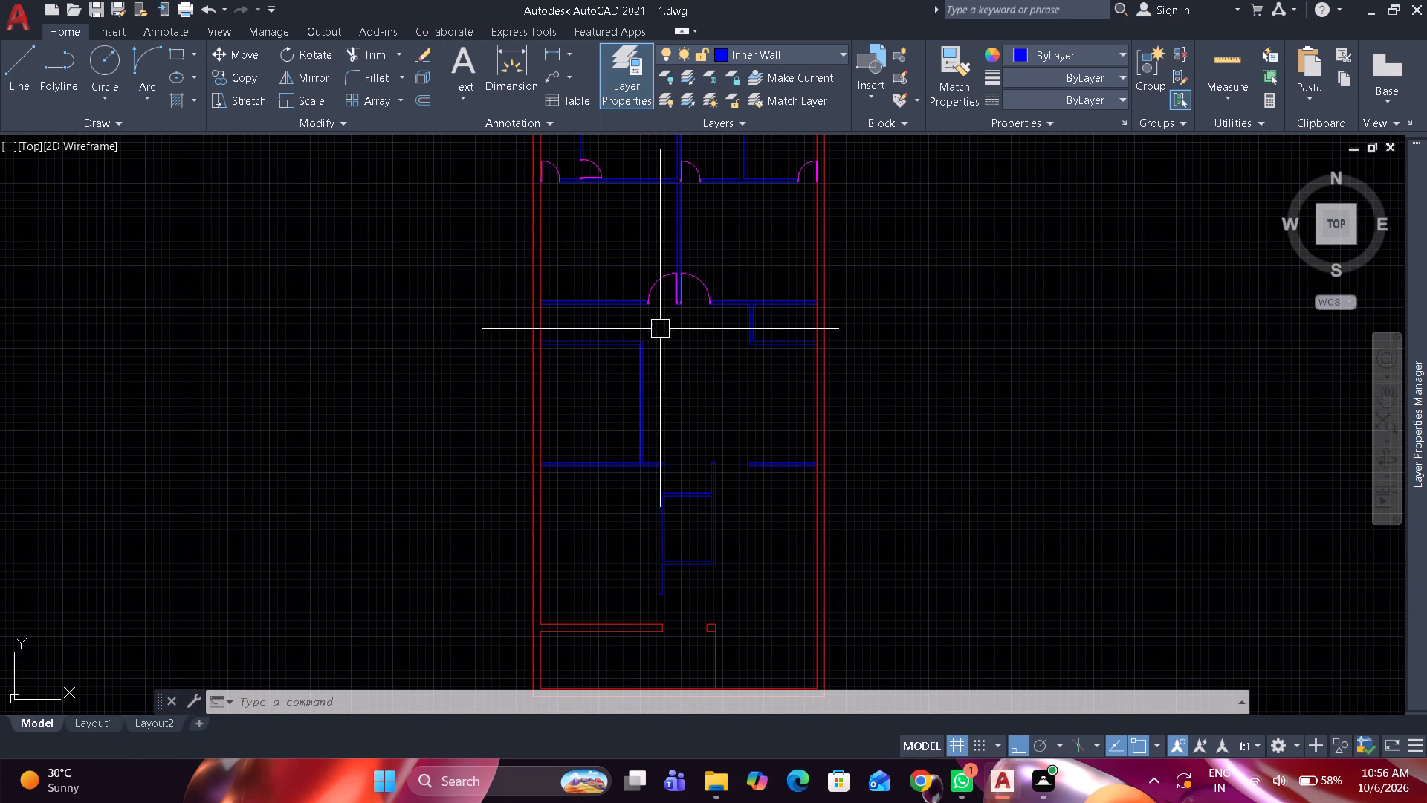
scroll(666, 288, up, 5)
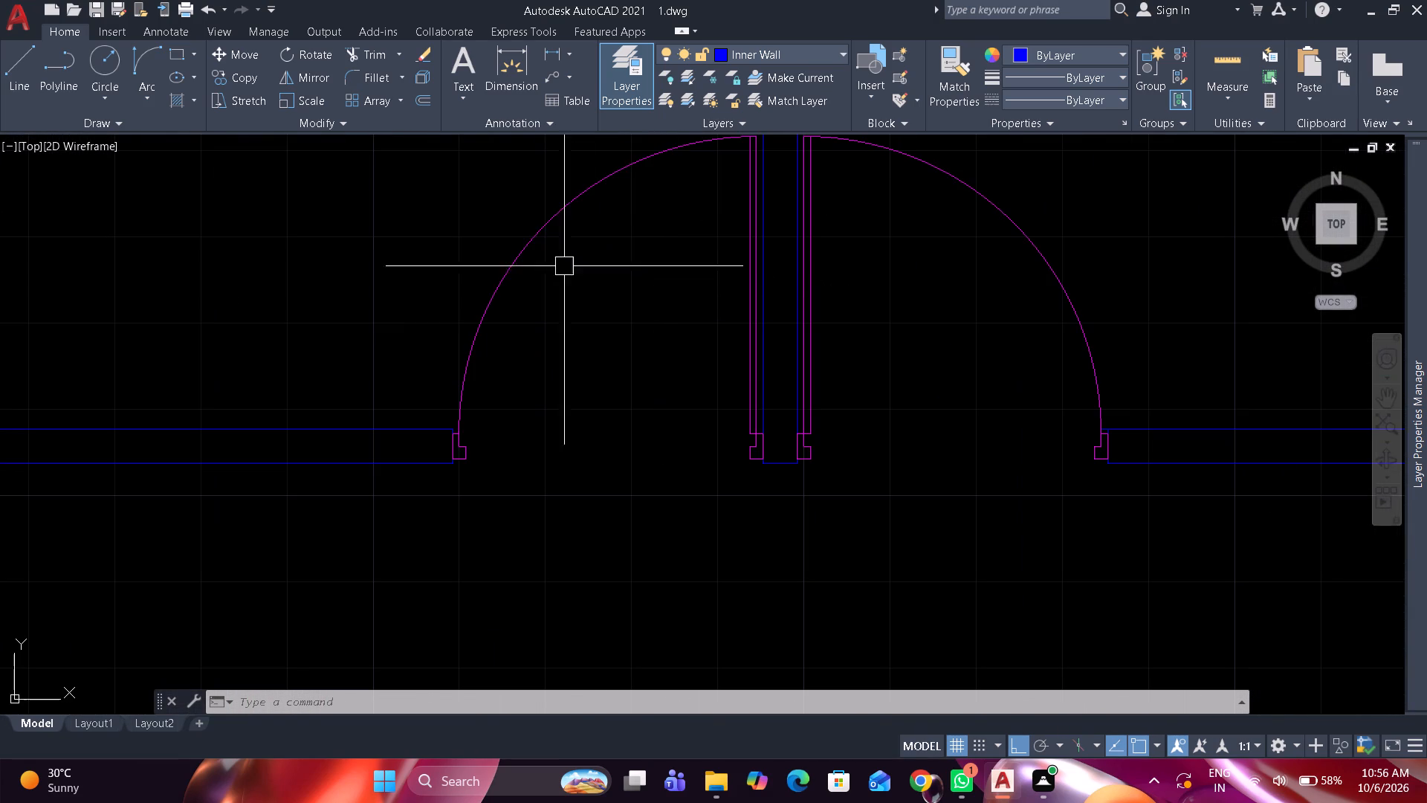
click(520, 259)
click(468, 464)
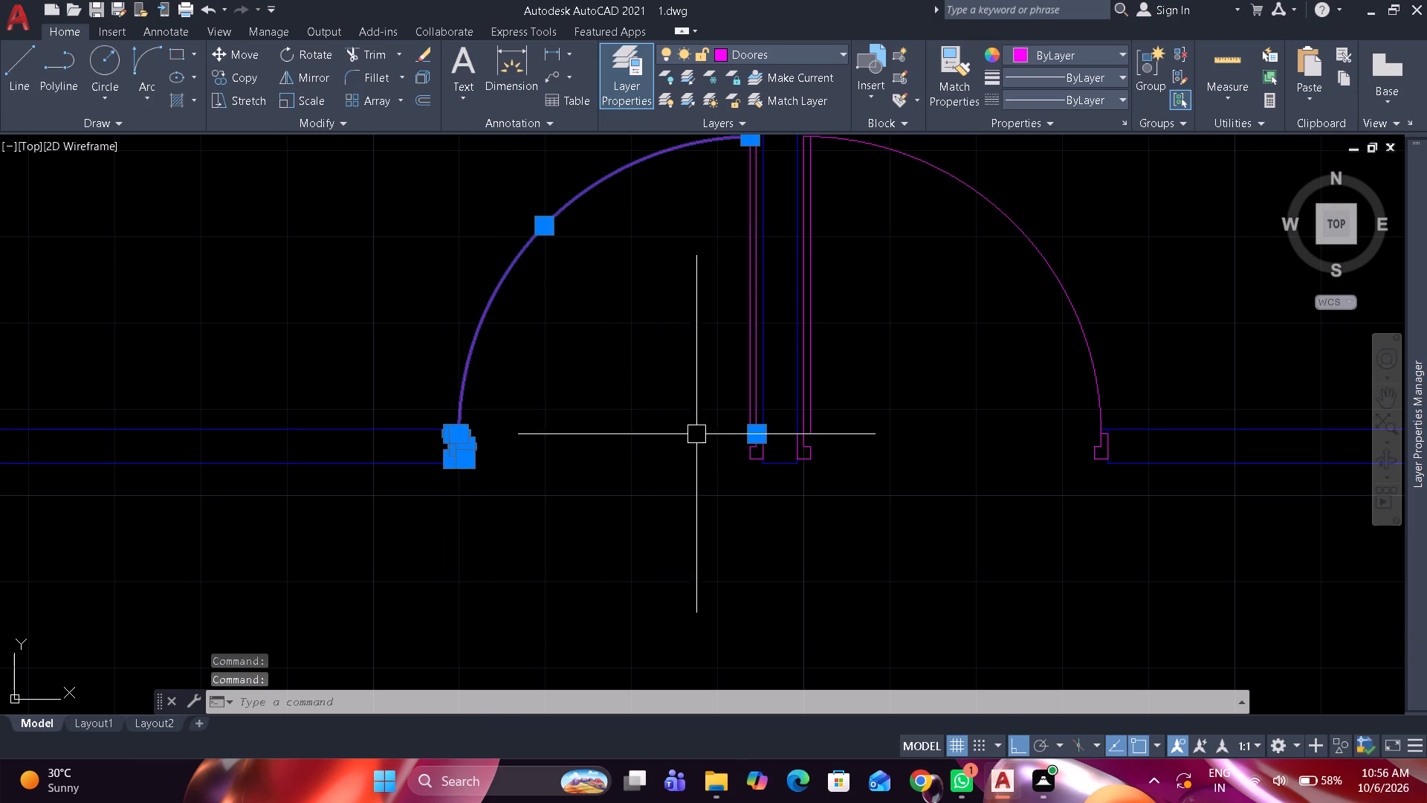
scroll(757, 413, up, 2)
click(751, 391)
drag(740, 519, 734, 508)
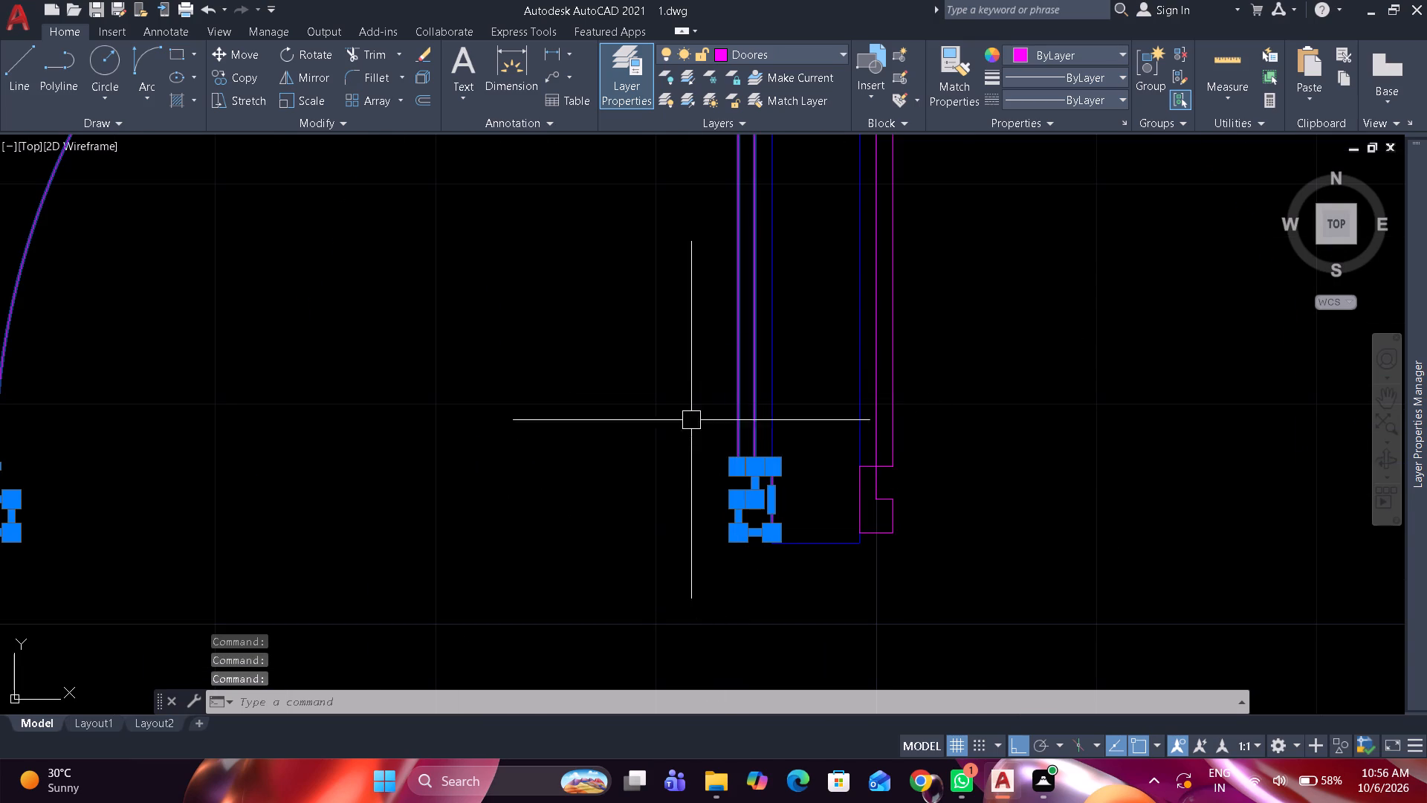
key(c)
text(o)
key(space)
click(595, 291)
scroll(595, 291, down, 3)
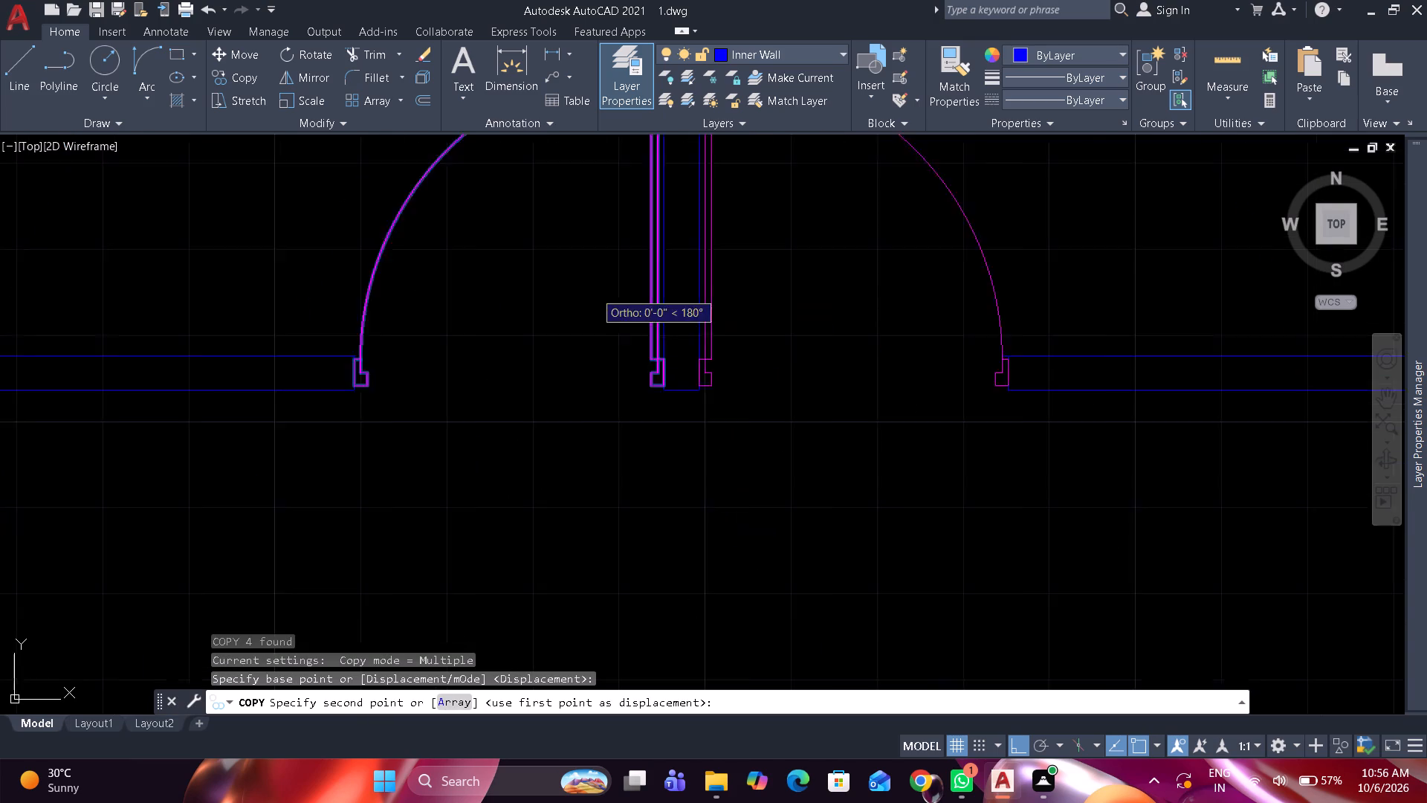
scroll(595, 291, down, 7)
scroll(581, 518, up, 3)
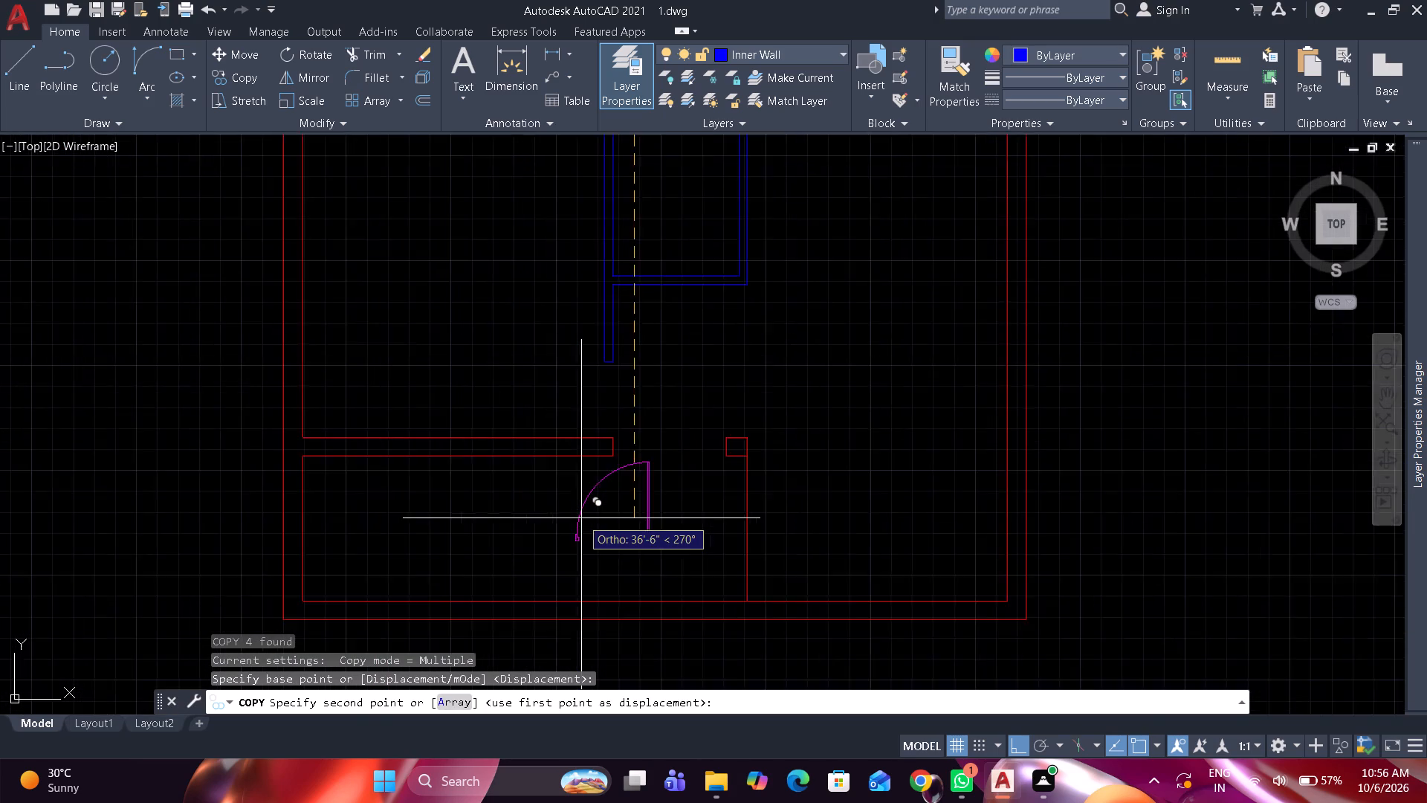
scroll(581, 518, up, 1)
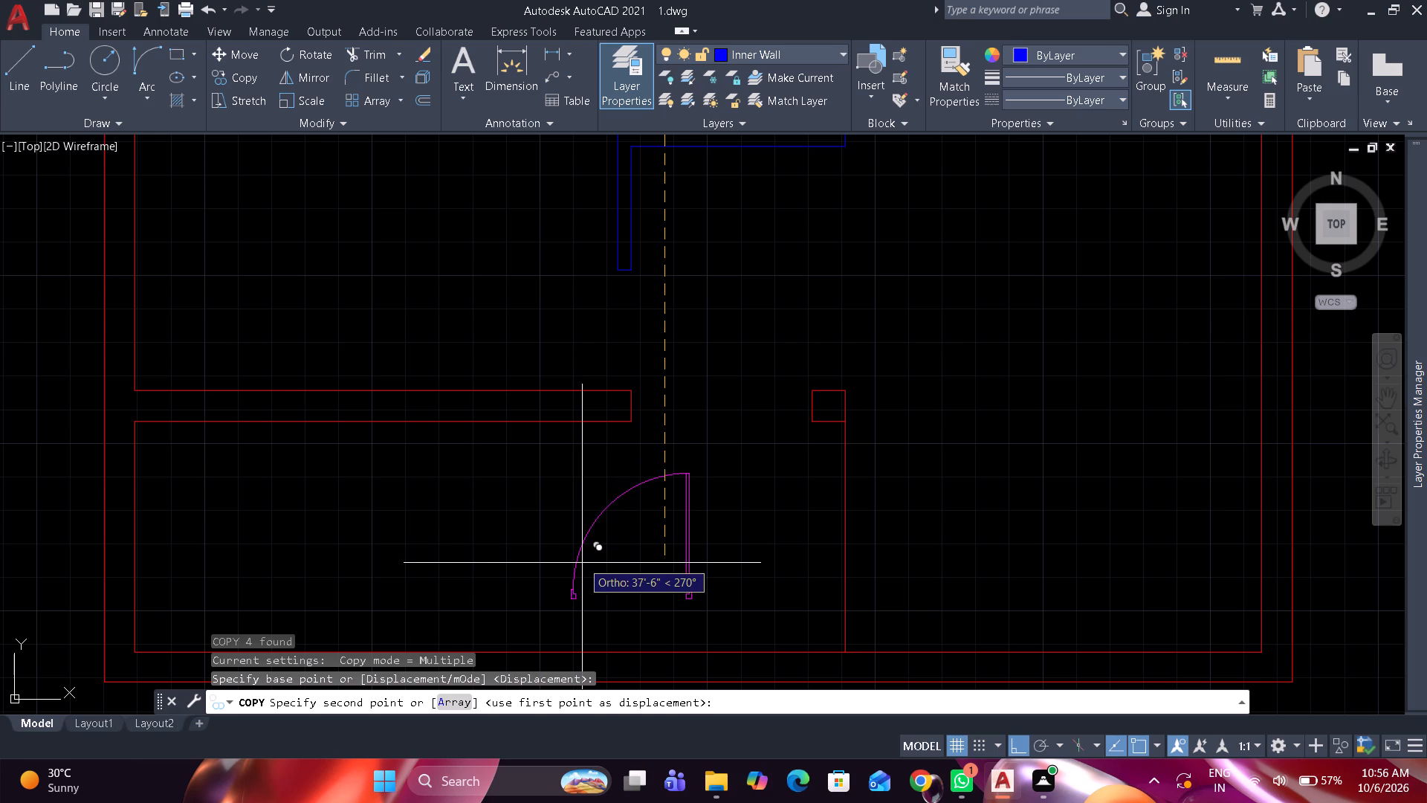
click(582, 563)
key(space)
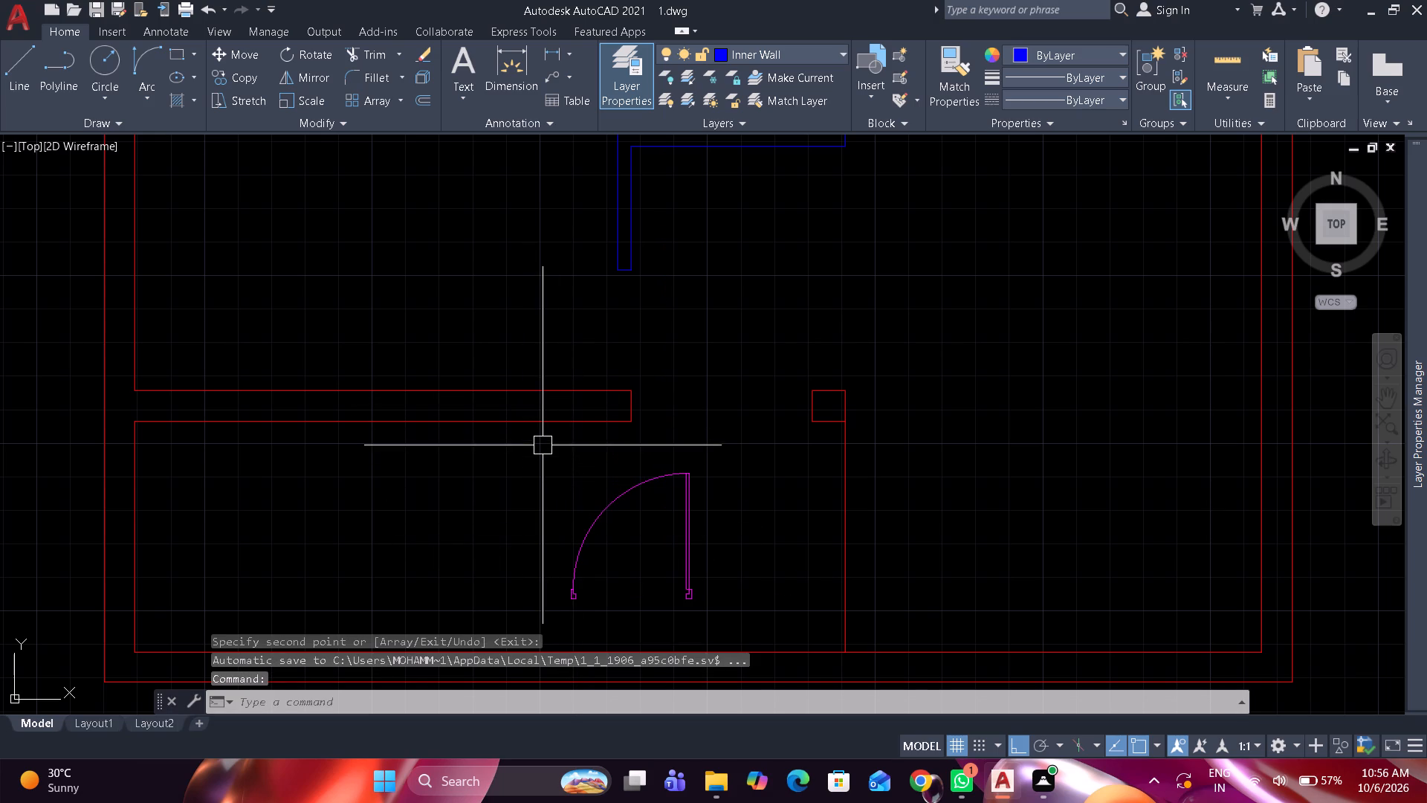
Mirror the copied door about a vertical line on its left side, erasing the source objects.
click(547, 451)
click(768, 617)
key(m)
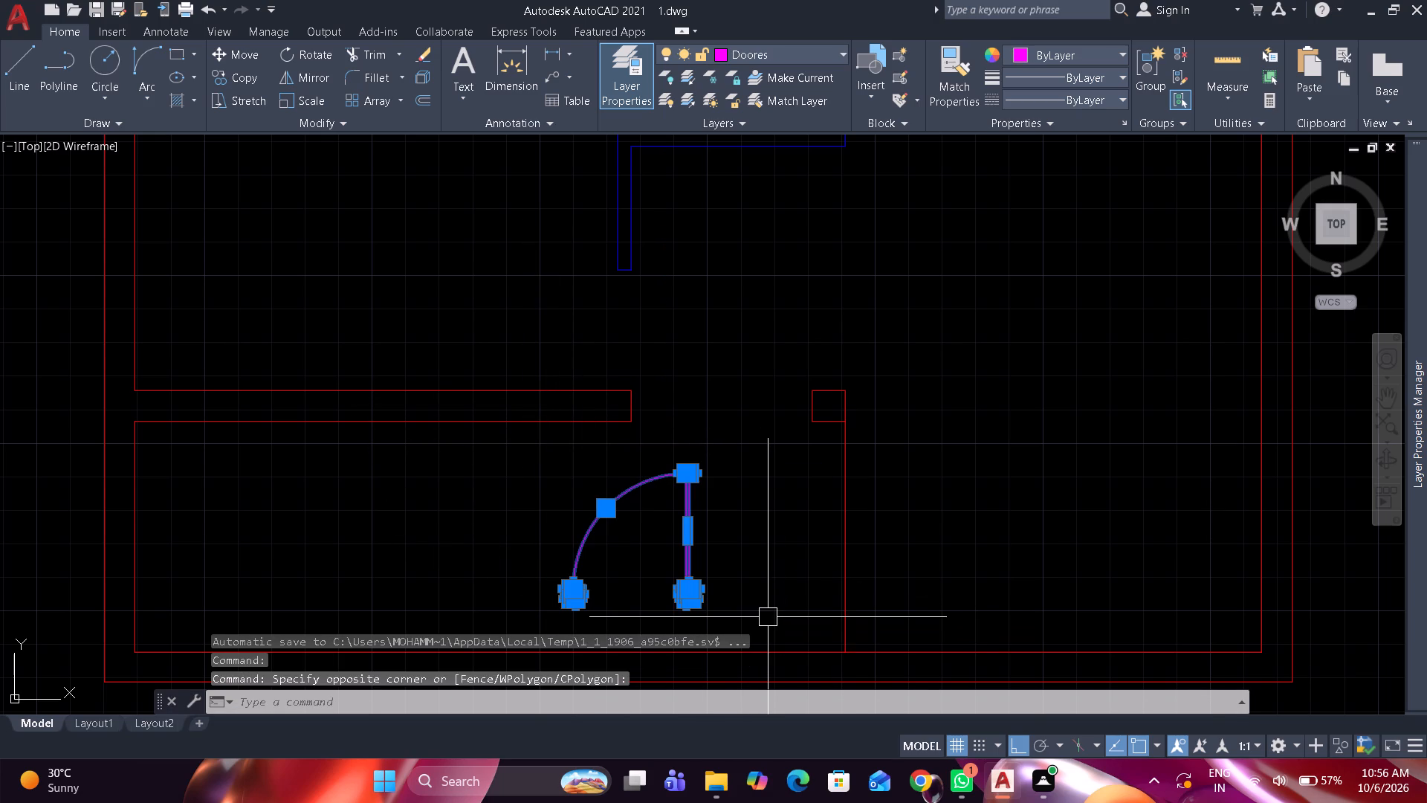
key(i)
key(space)
click(532, 562)
click(533, 532)
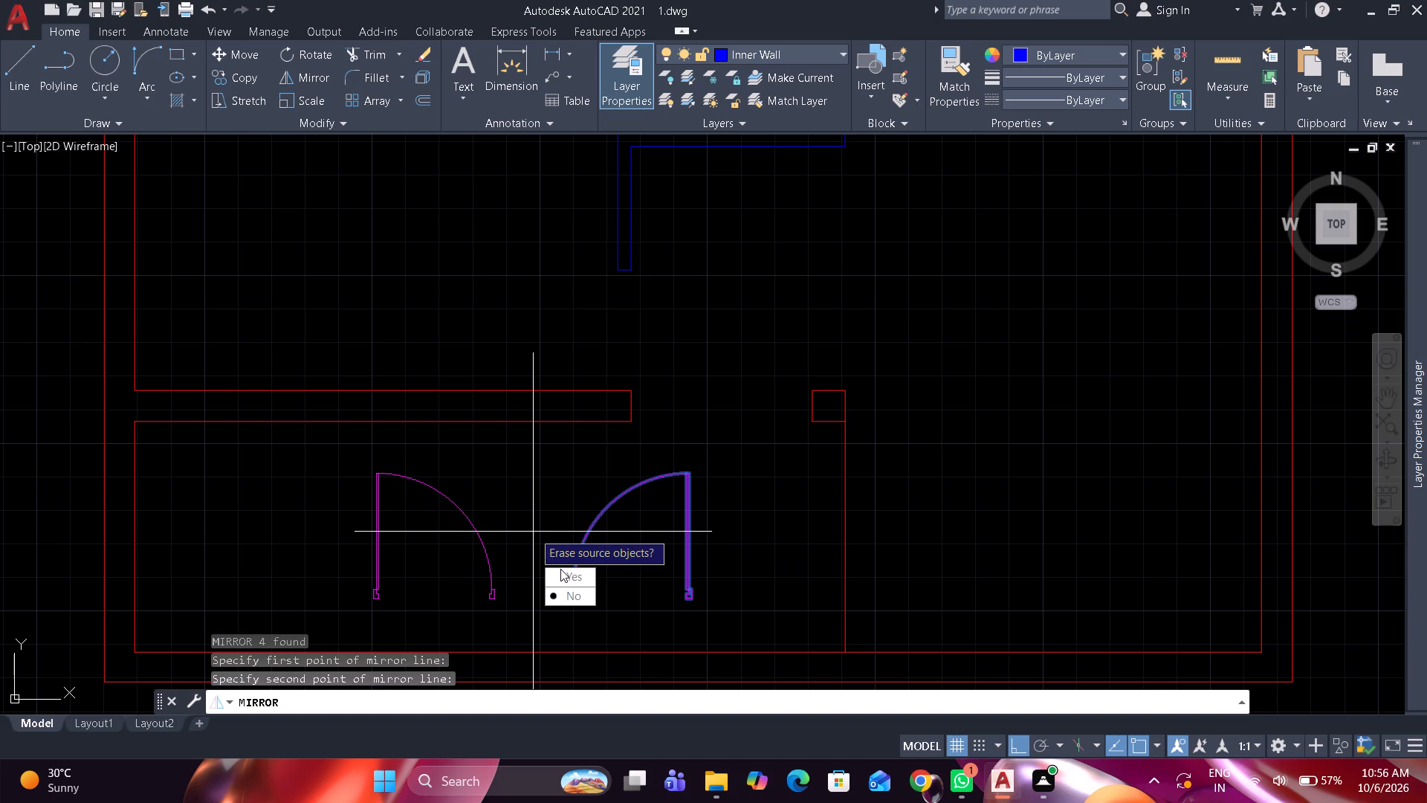
drag(569, 580, 537, 536)
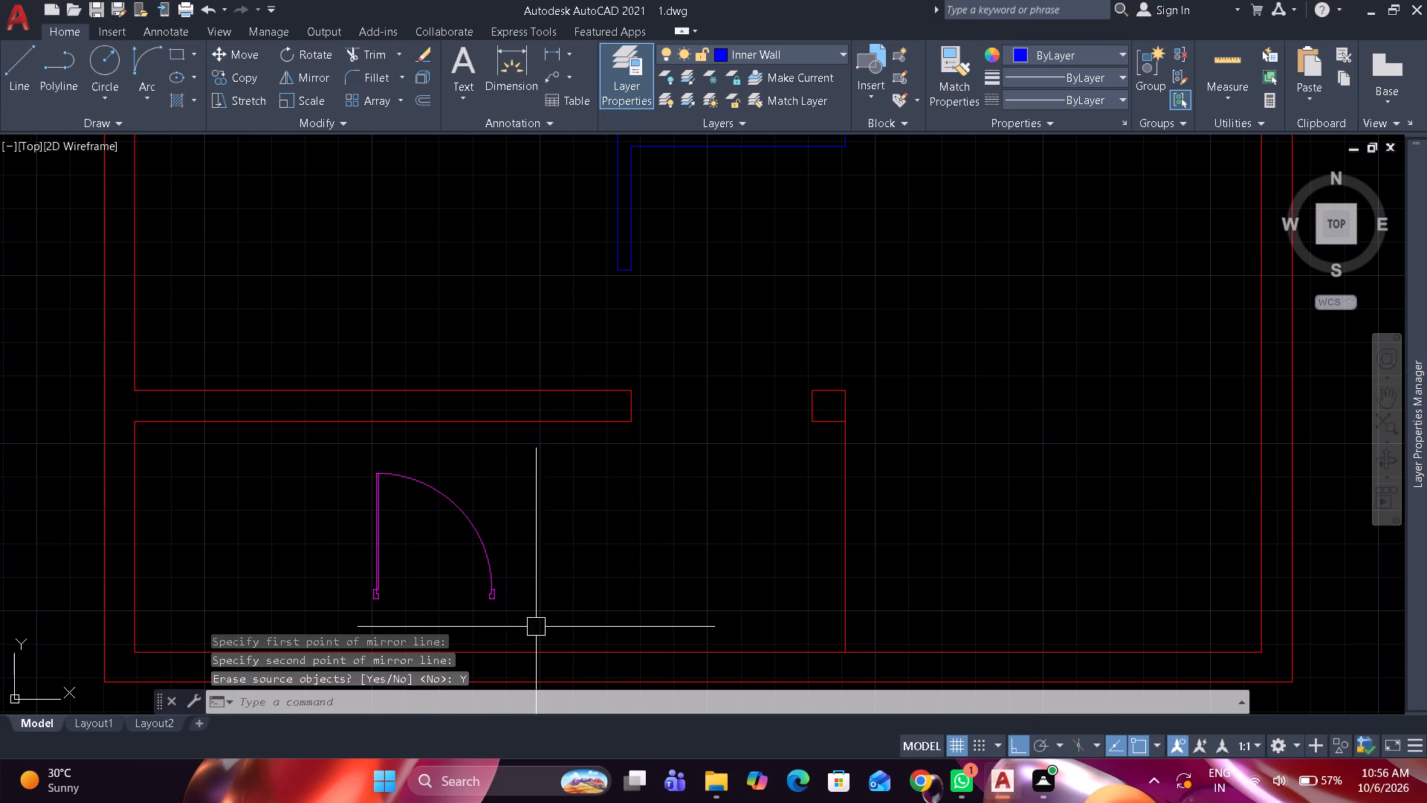
Rotate the mirrored door 90° counterclockwise so its leaf lies horizontally at the bottom.
click(536, 627)
click(330, 443)
key(r)
key(o)
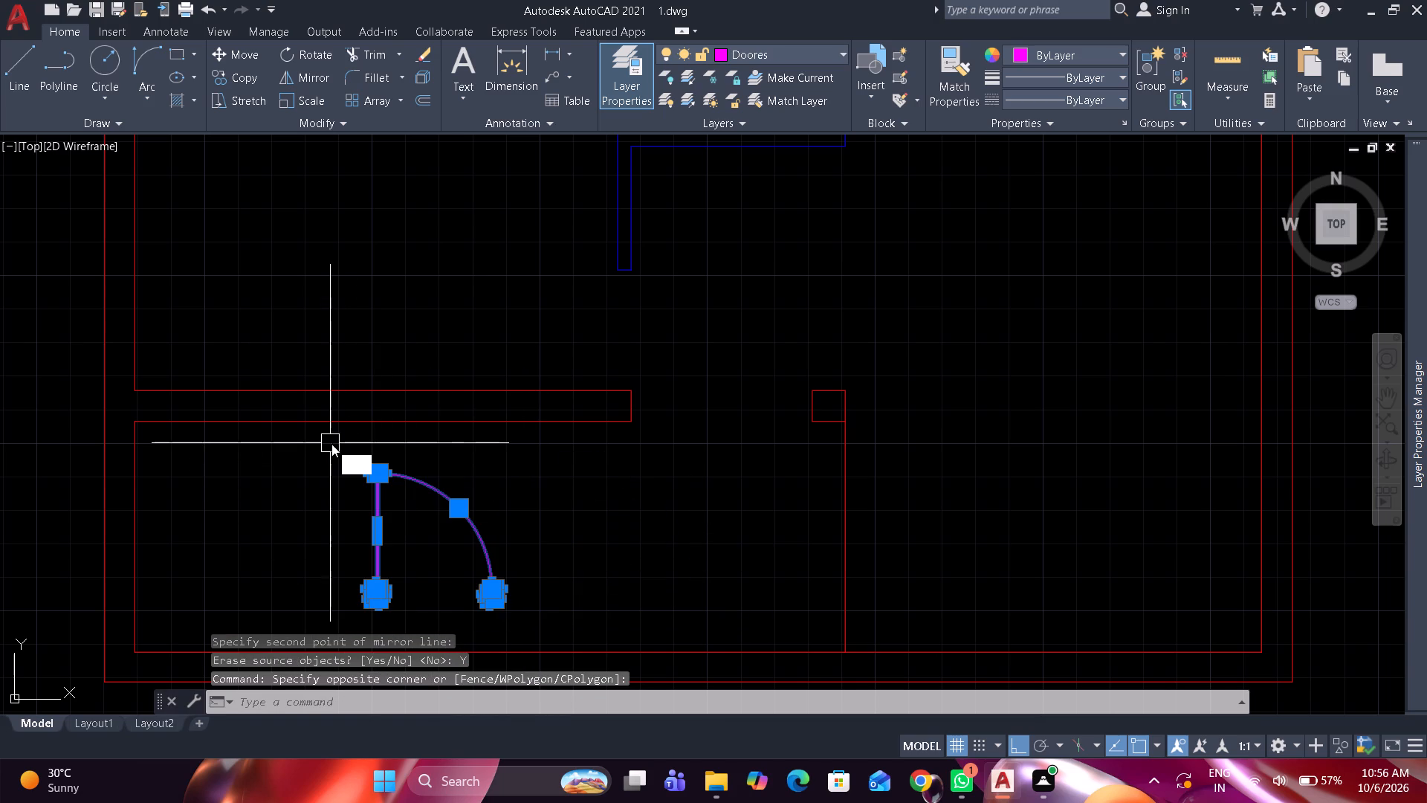
key(space)
click(427, 535)
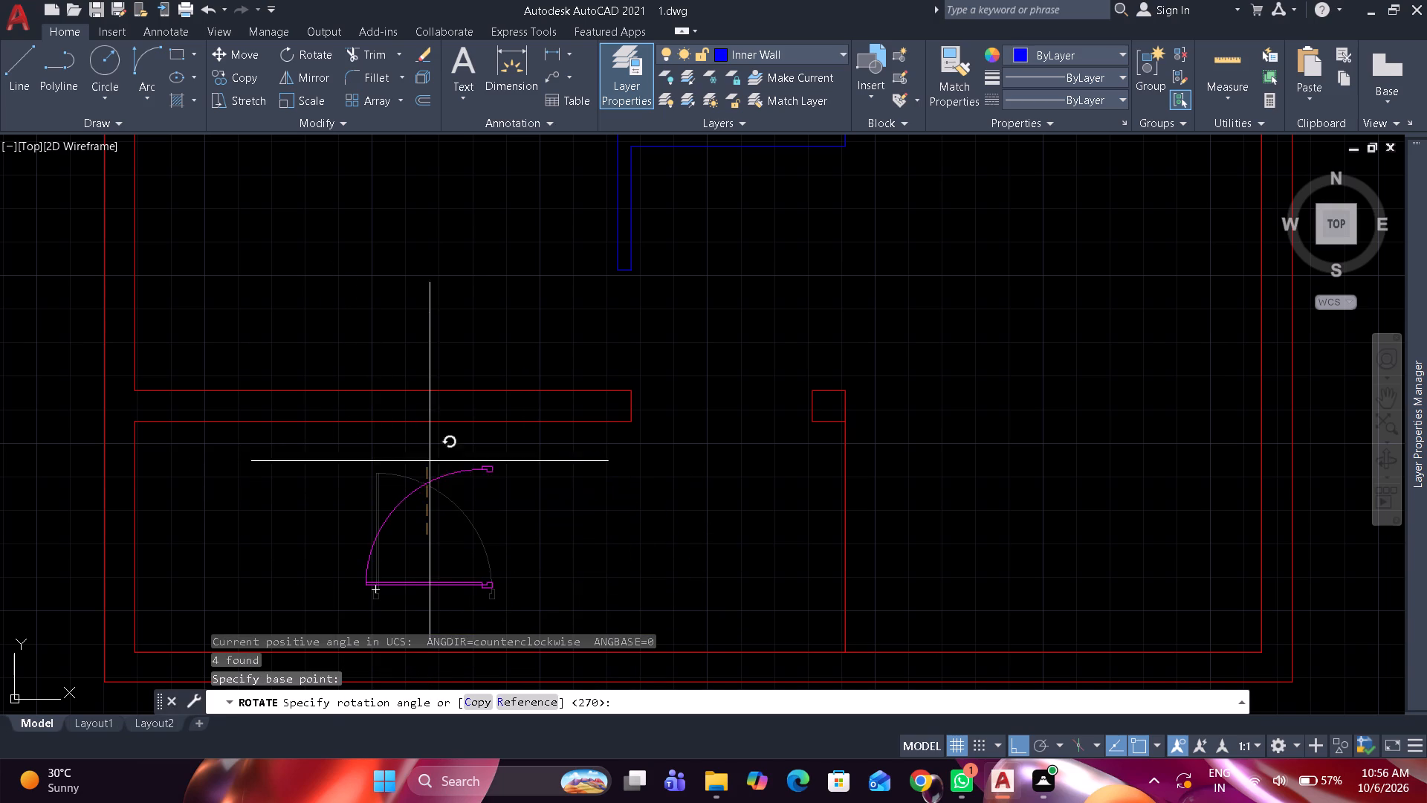
click(426, 270)
Move the rotated door by its upper frame midpoint to the midpoint of the vertical partition's lower end, above the cross wall.
drag(521, 615, 508, 596)
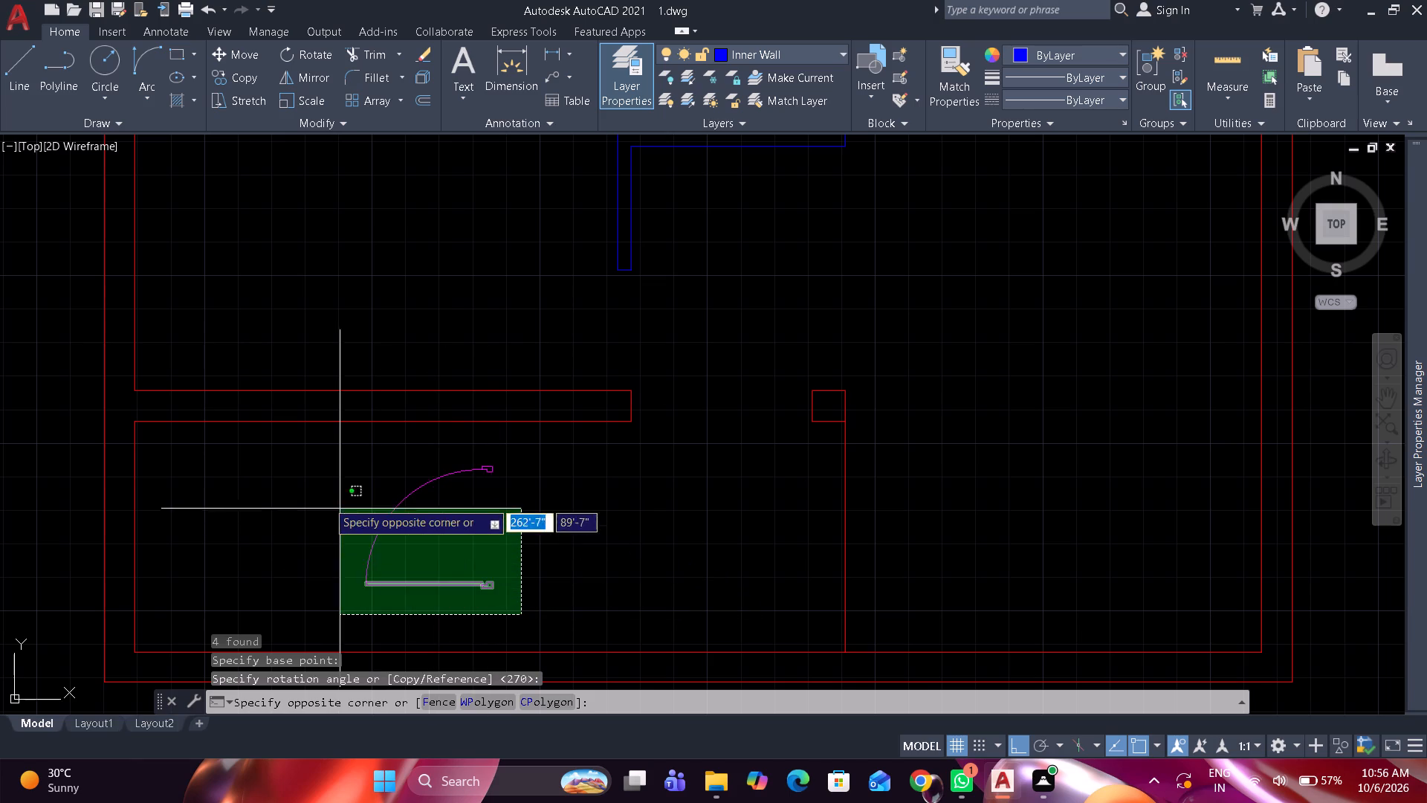
click(281, 446)
key(m)
key(space)
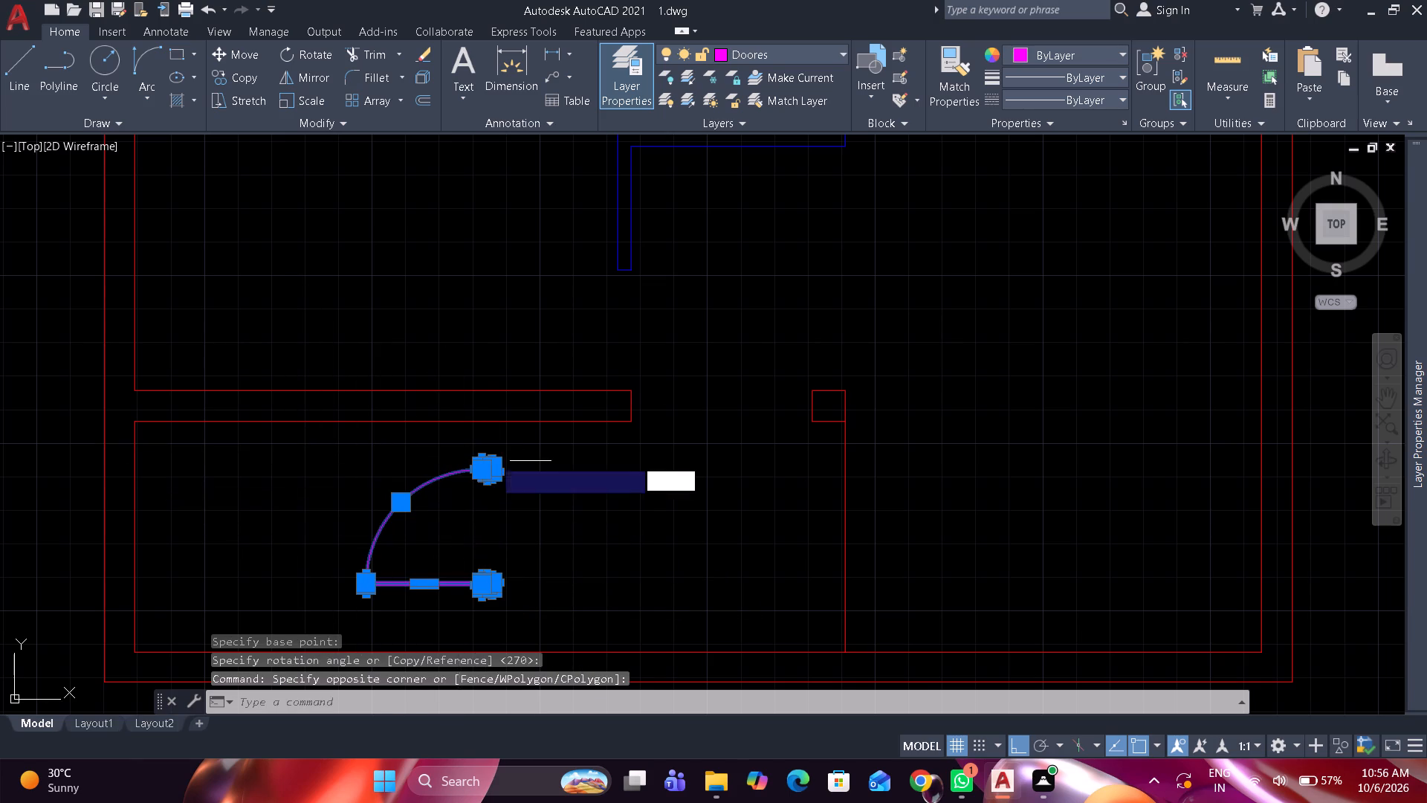
scroll(496, 454, up, 4)
click(430, 555)
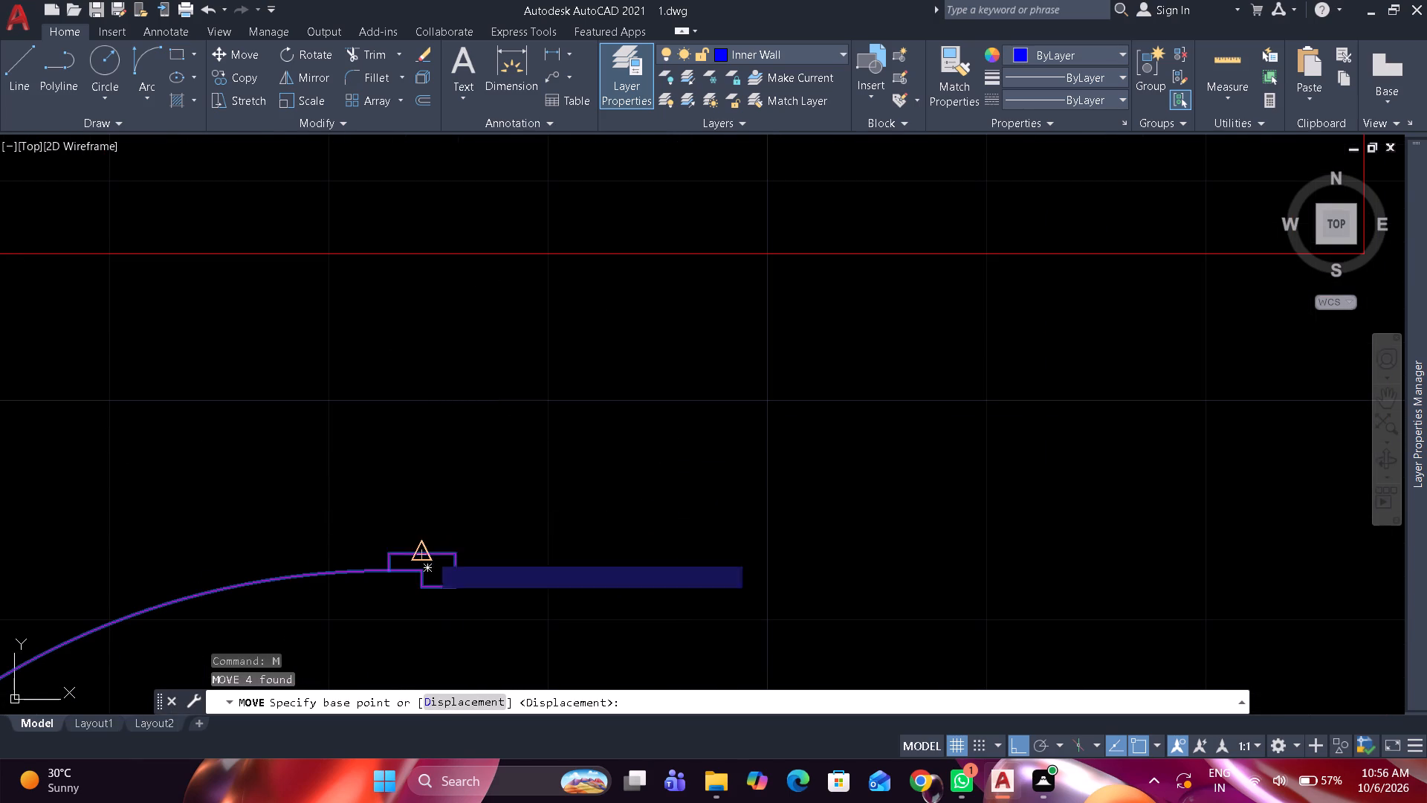
scroll(451, 538, down, 3)
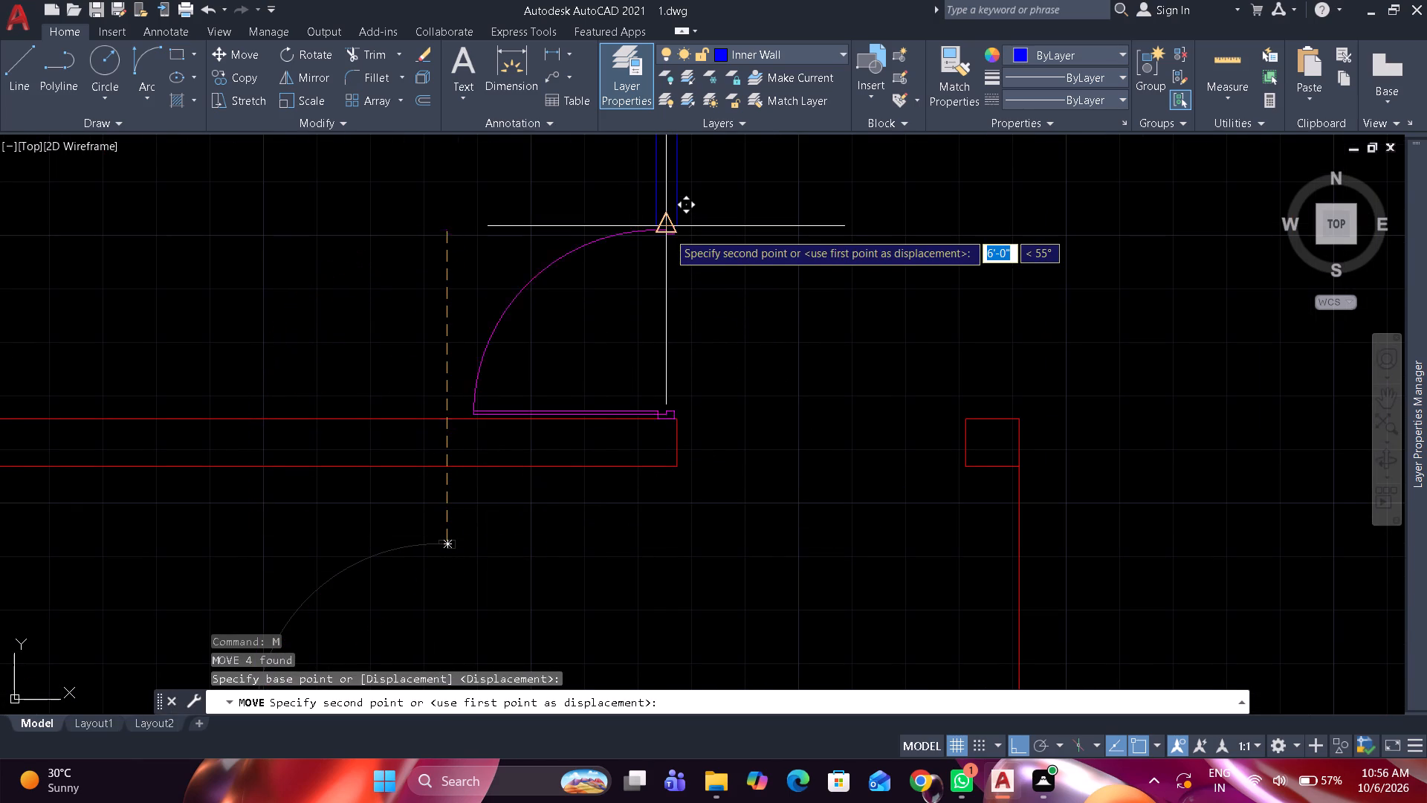
click(668, 232)
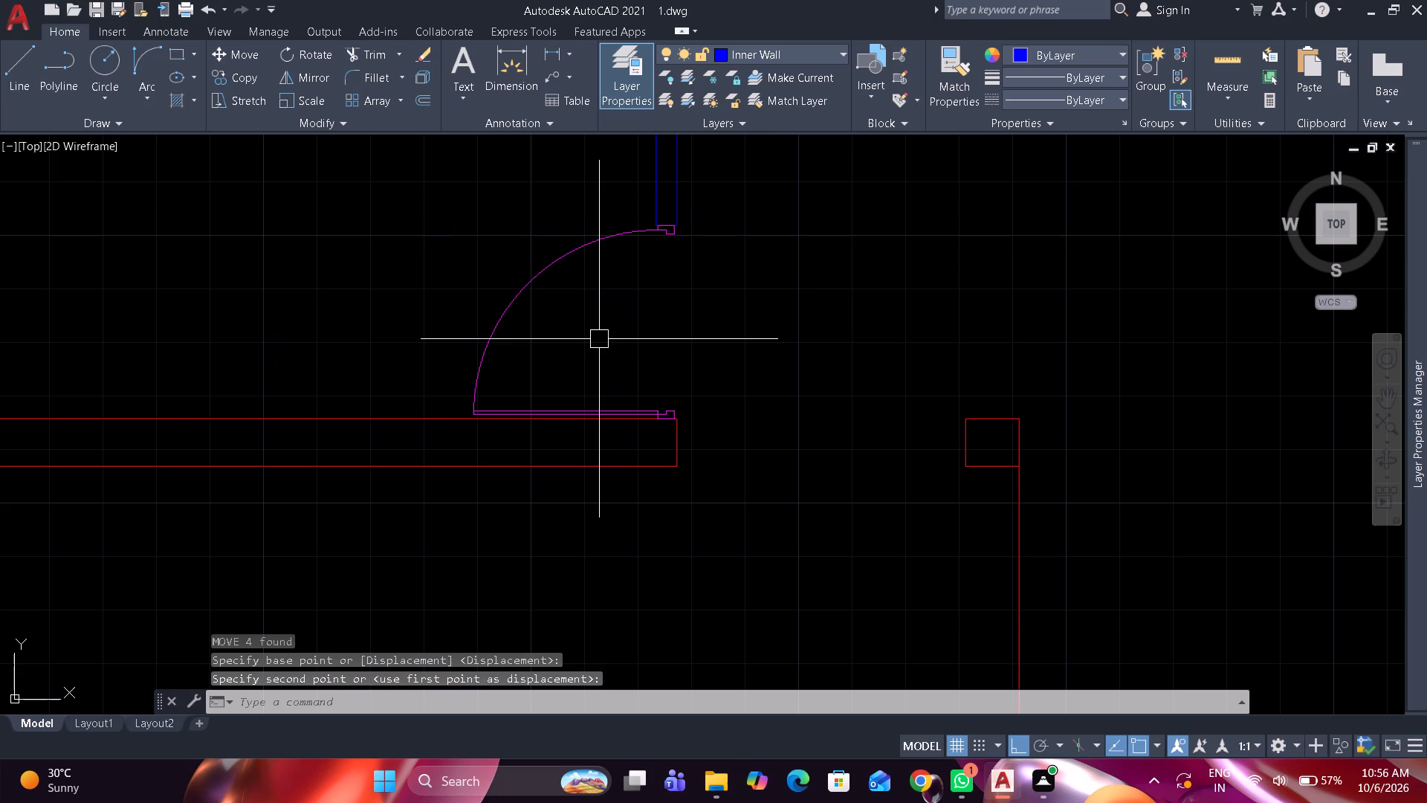
Offset the inner east wall line of the small blue room 2' toward the room's interior.
middle_drag(592, 341, 496, 581)
scroll(613, 458, down, 1)
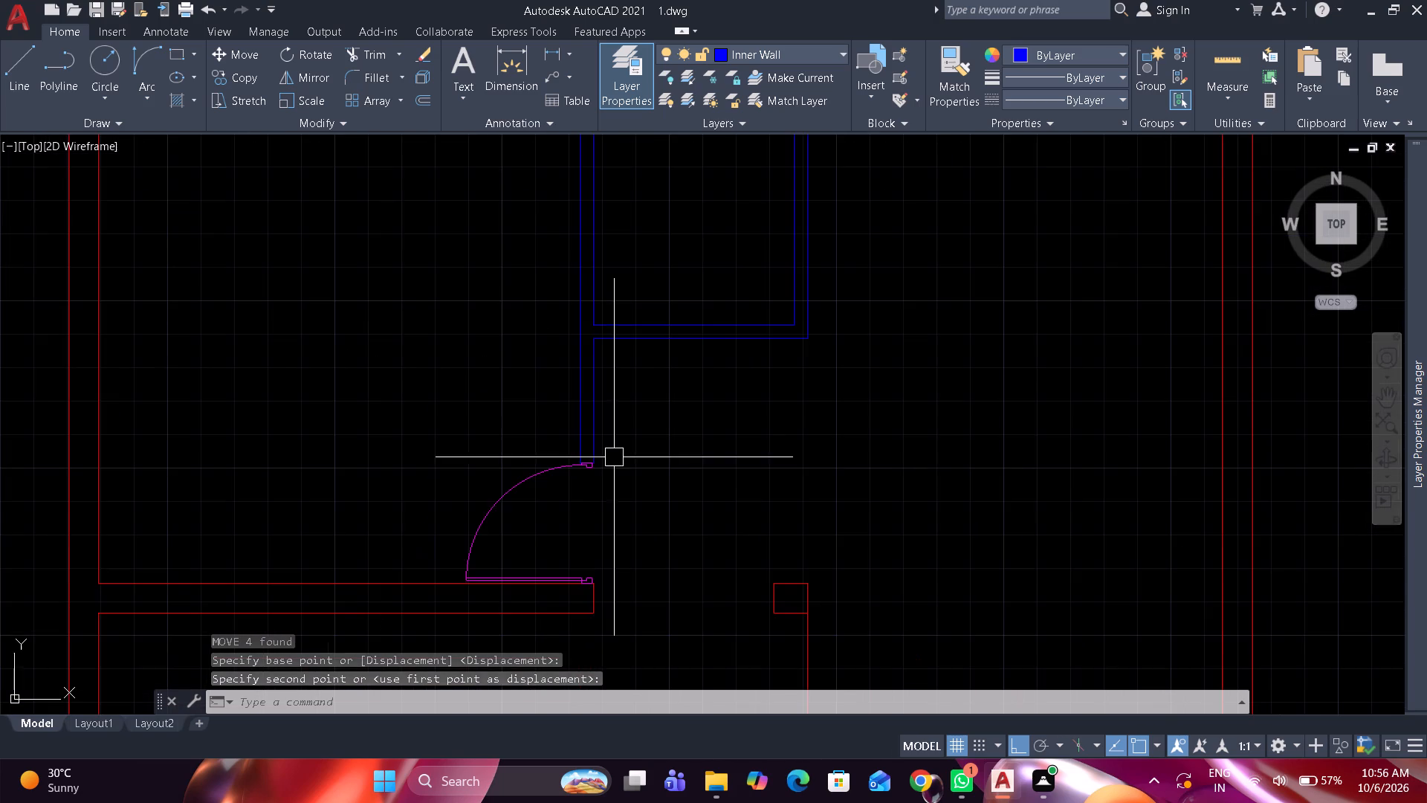
middle_drag(644, 419, 610, 631)
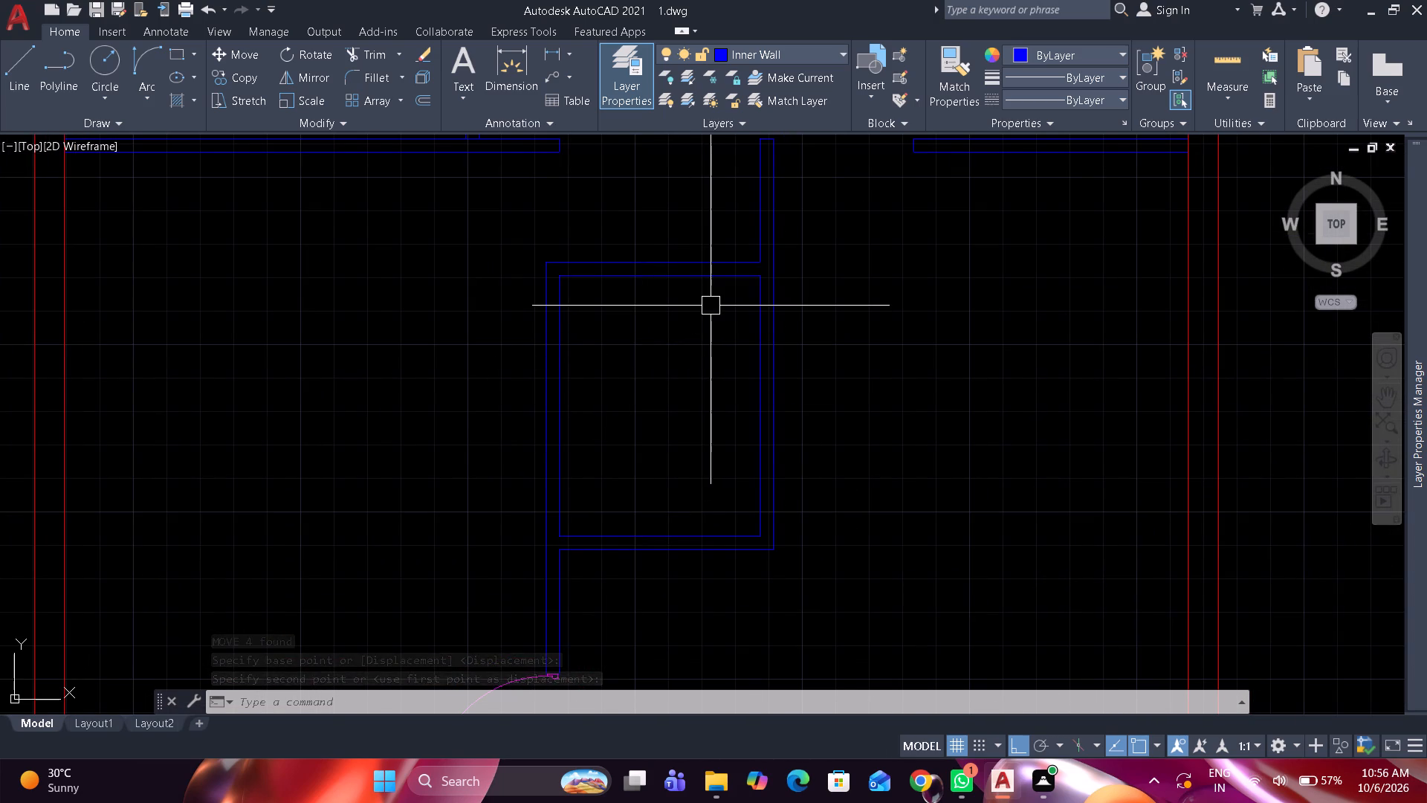
scroll(730, 254, up, 2)
text(o 2)
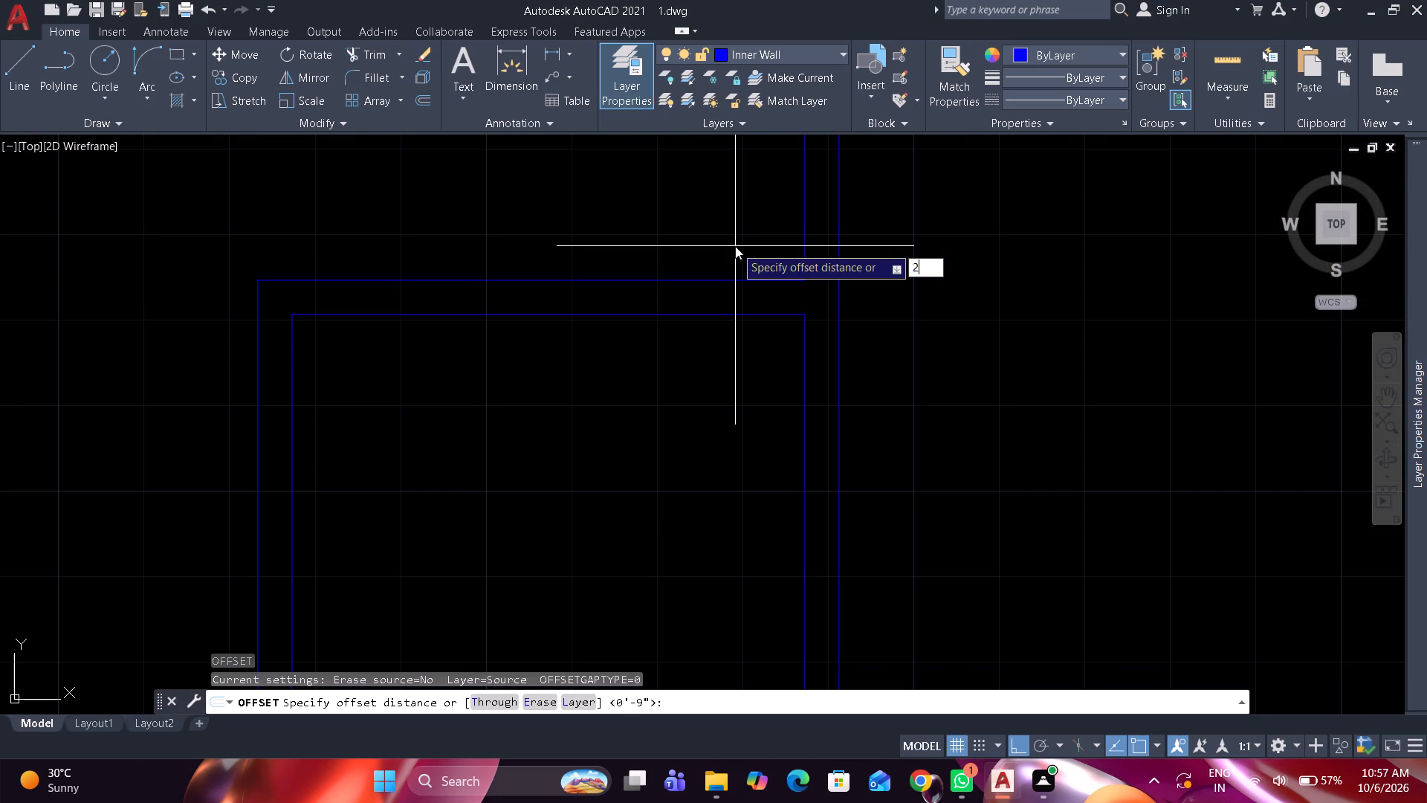
key(apostrophe)
key(space)
click(801, 362)
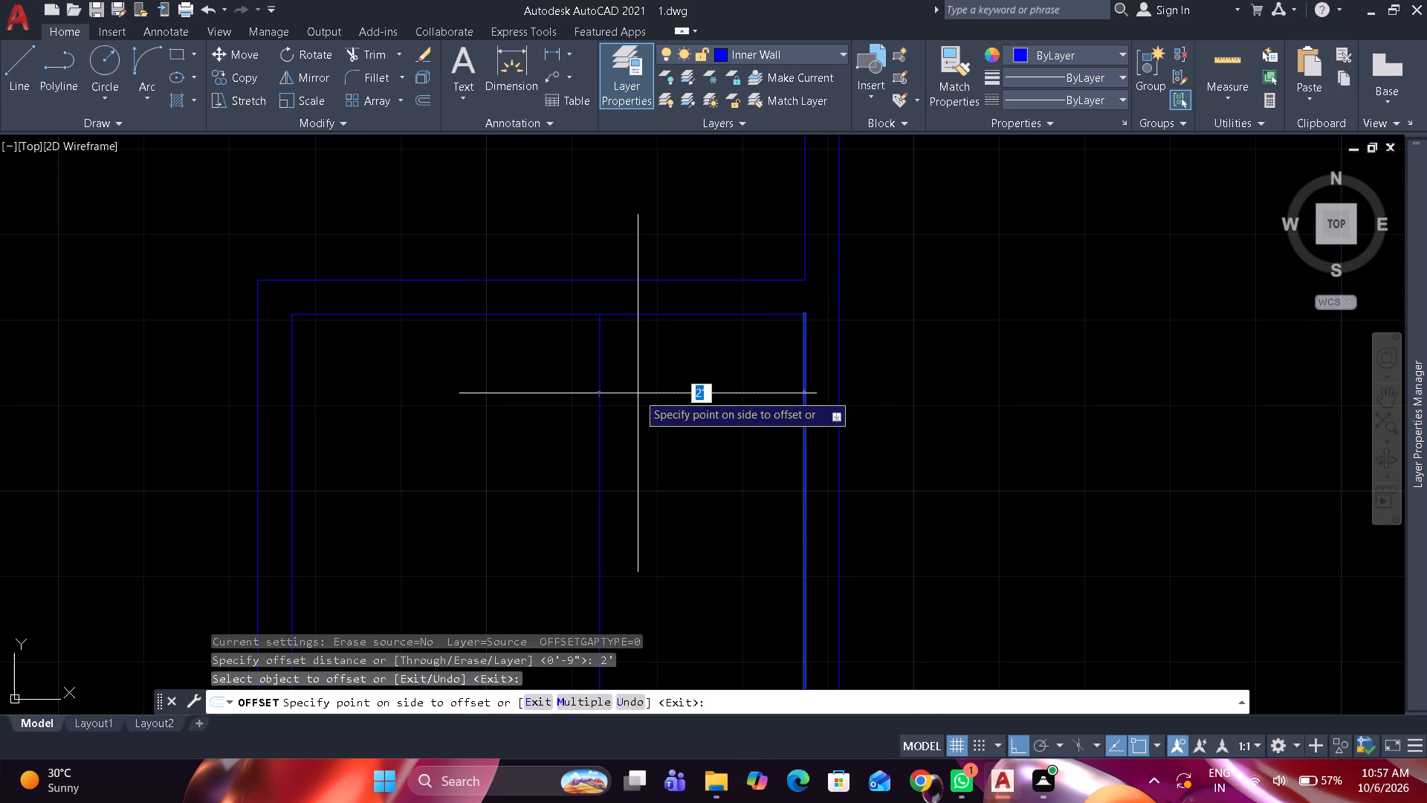
click(638, 393)
key(space)
Extend the offset line to the outer line of the small room's top wall and trim its part inside the room, leaving a jamb line.
text(ex)
key(space)
click(606, 354)
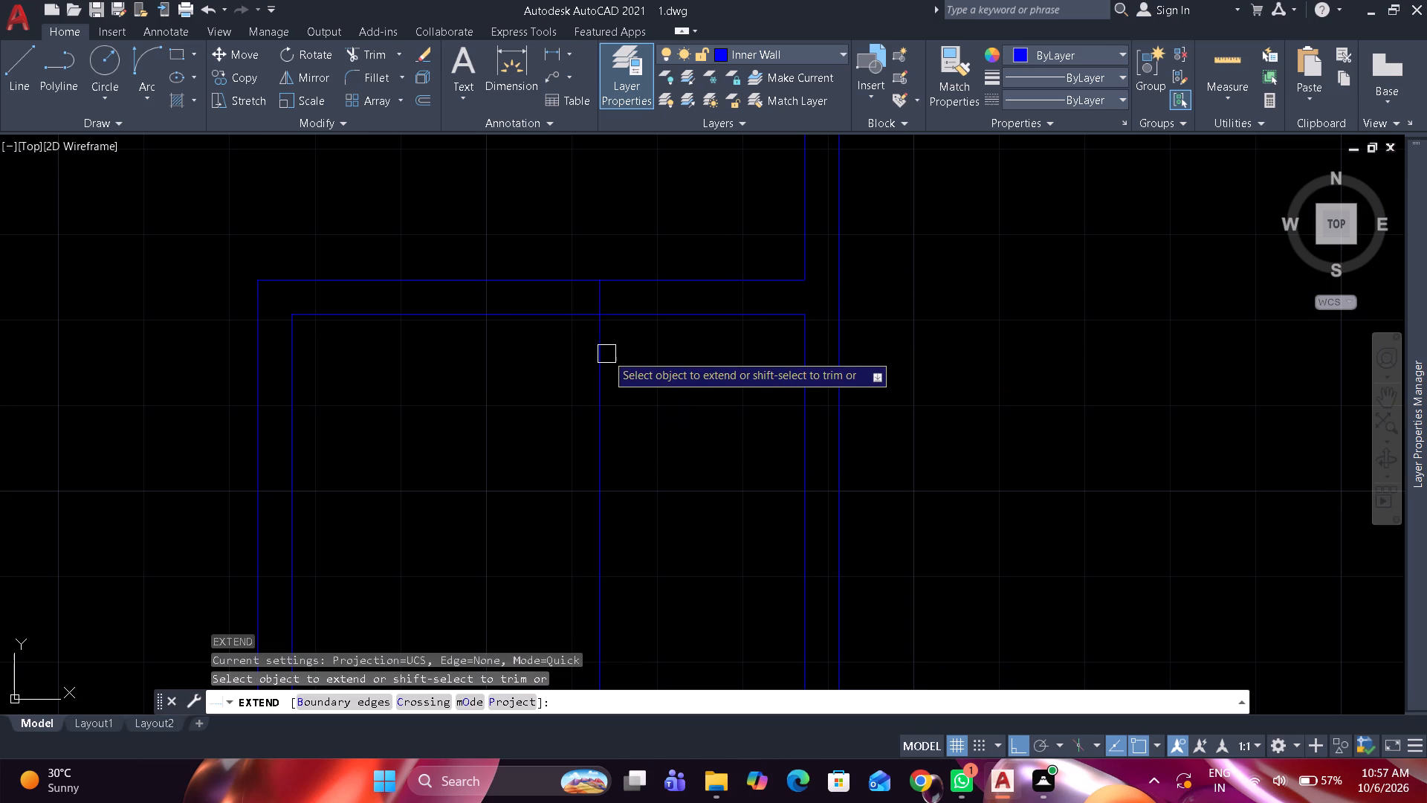
key(space)
text(tr)
key(space)
click(602, 355)
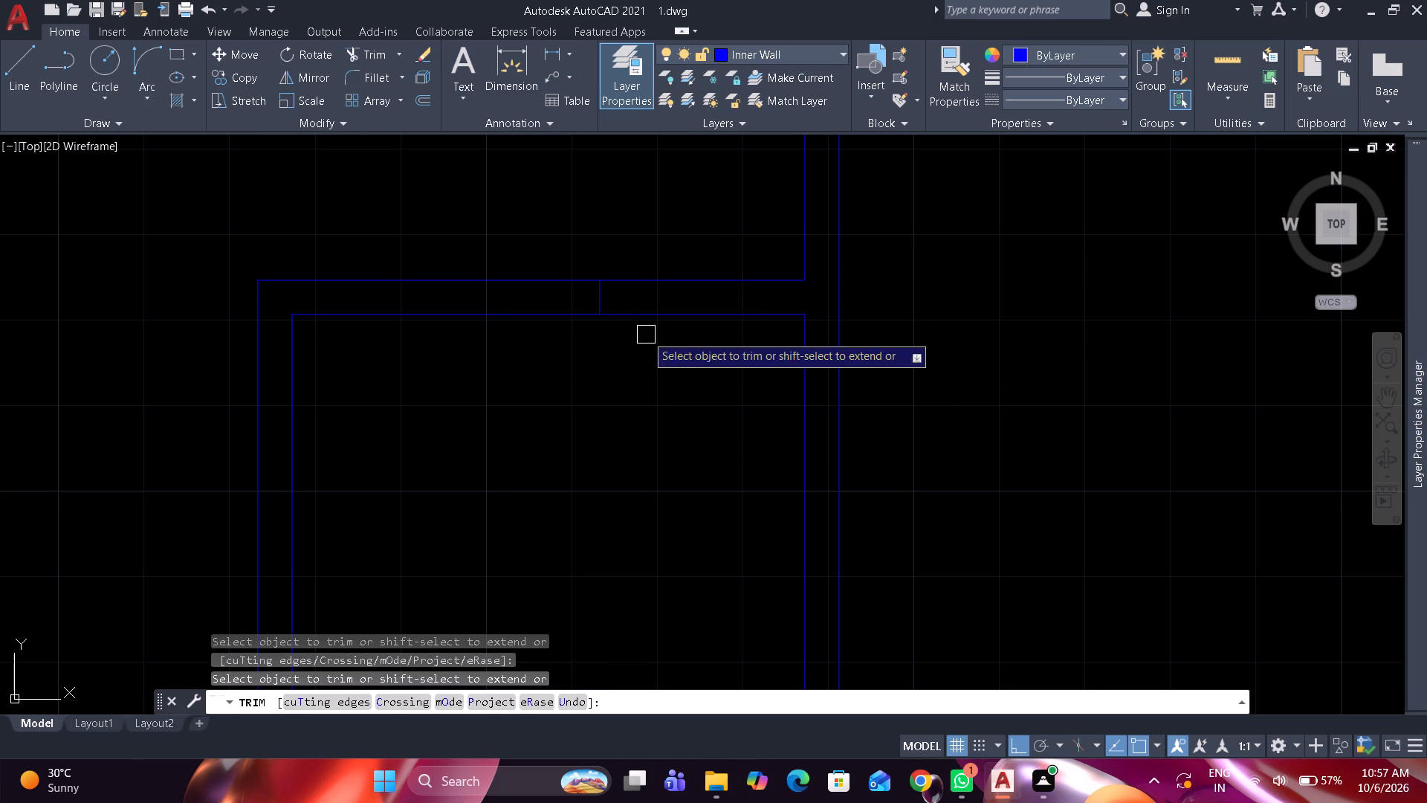
key(space)
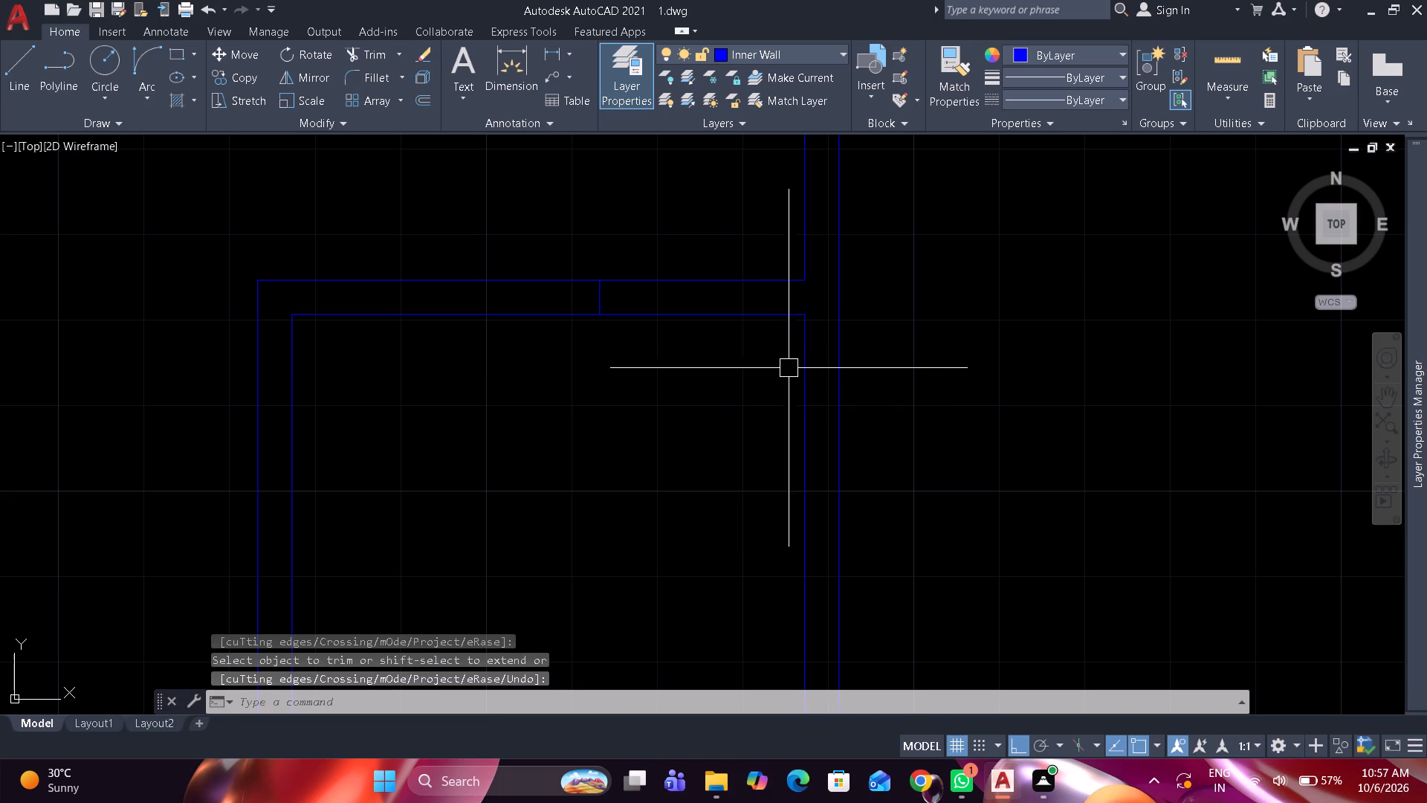
Join the two collinear inner line segments of the east partition above and below the small room's top wall.
drag(804, 358, 807, 349)
click(803, 236)
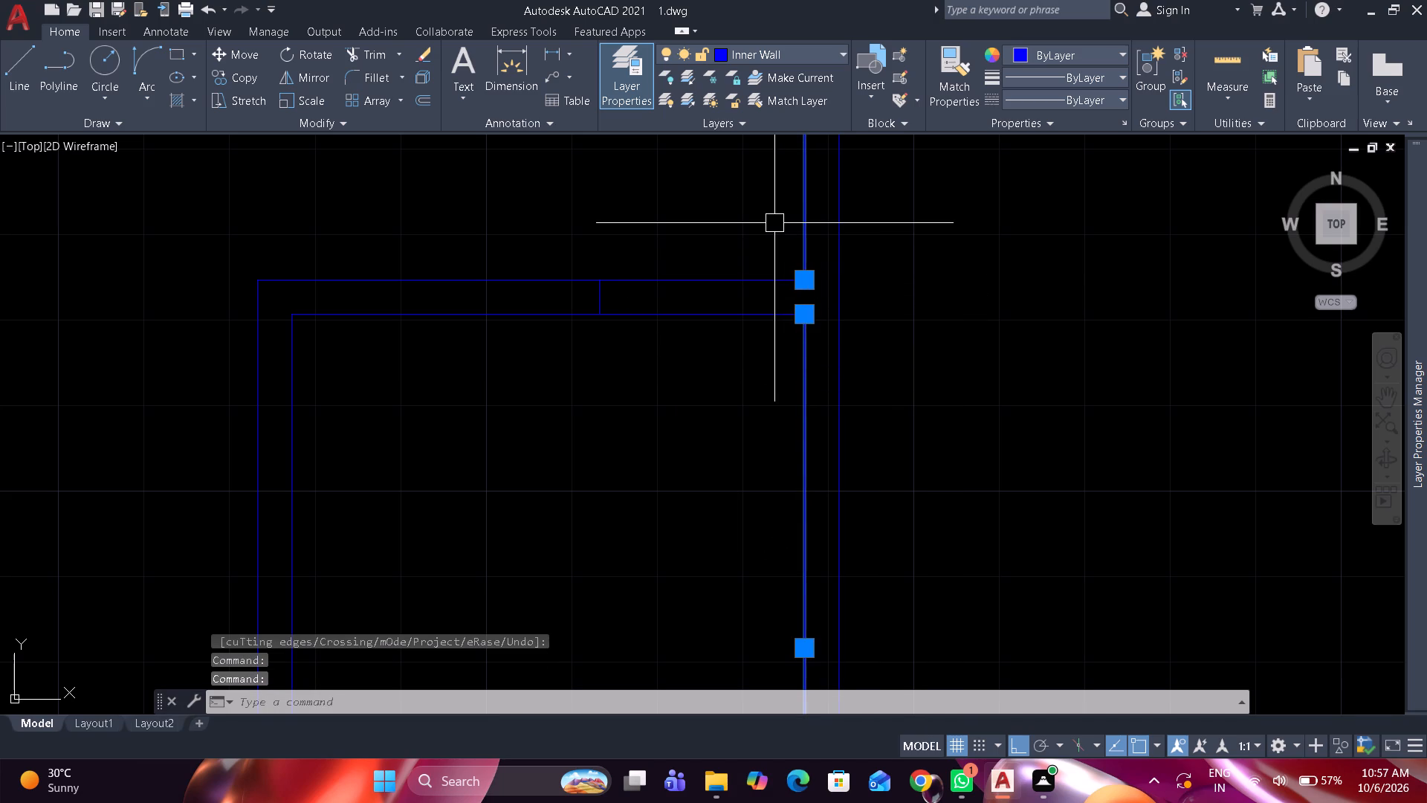
text(j e)
key(Escape)
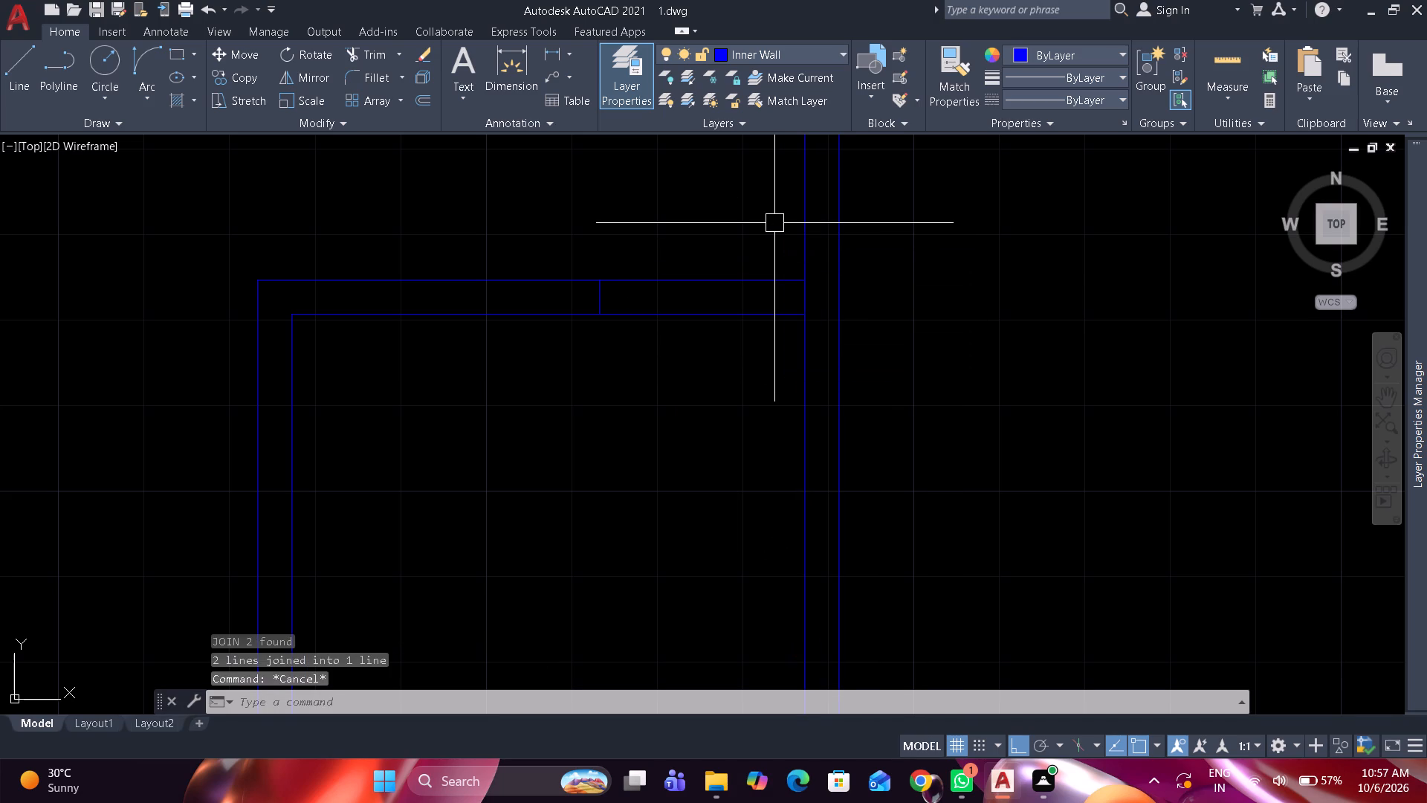
Trim both top wall lines of the small room between the new jamb and the east partition to open the doorway.
text(tr)
key(space)
click(753, 238)
click(731, 359)
key(space)
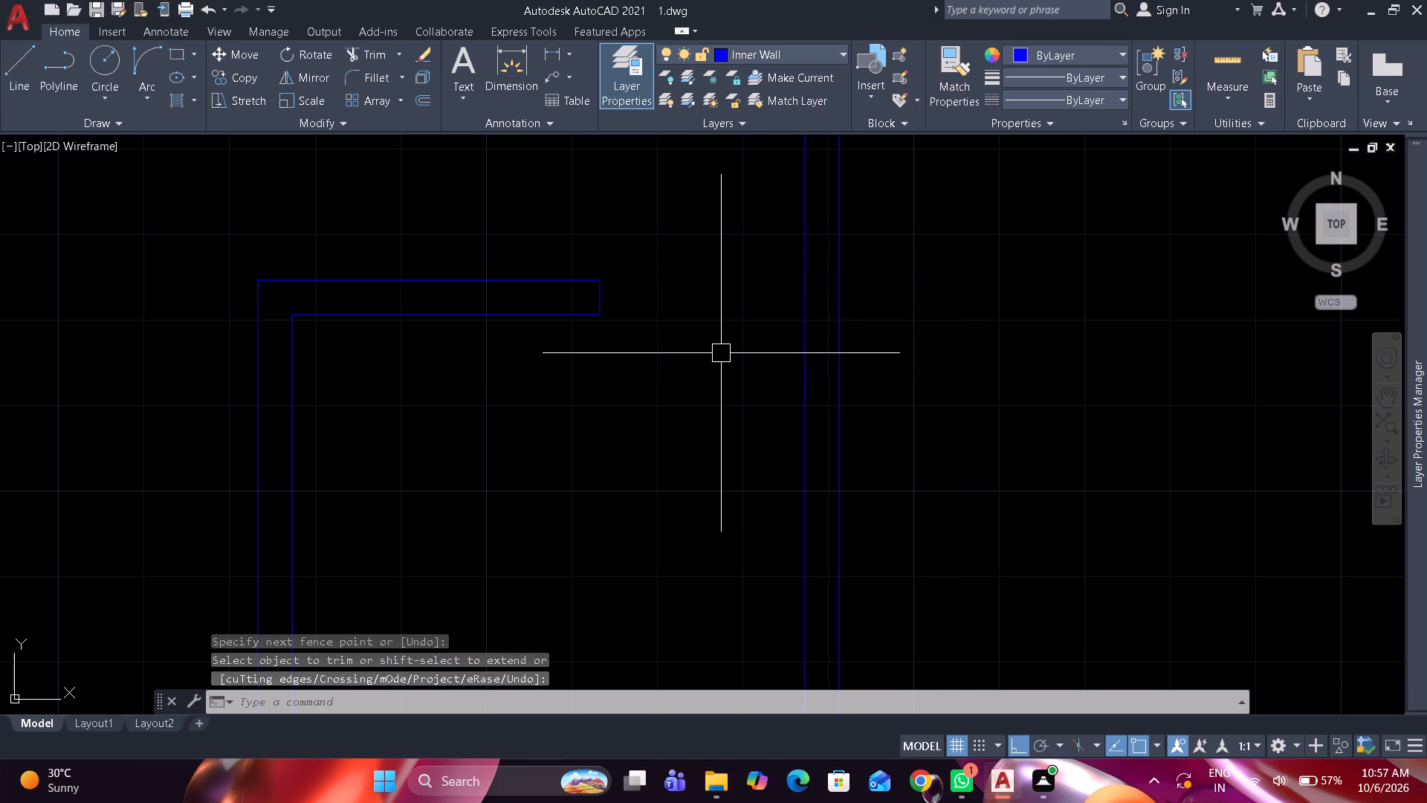
Copy the small upper door beside the central partition, with leaf, arc and both frame pieces, straight down to the open area above the small room.
scroll(719, 353, down, 4)
middle_drag(719, 353, 680, 602)
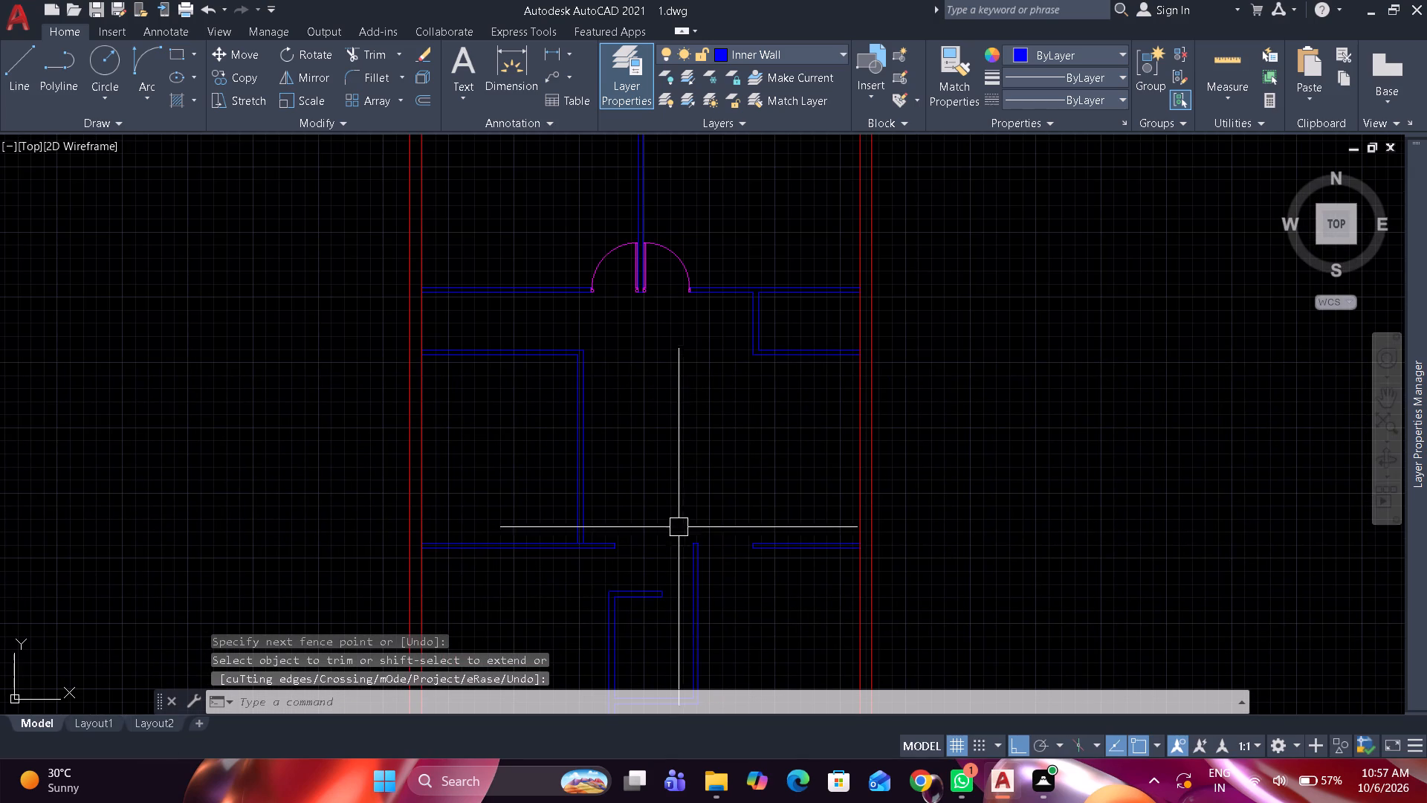
middle_drag(682, 520, 682, 649)
scroll(664, 177, up, 3)
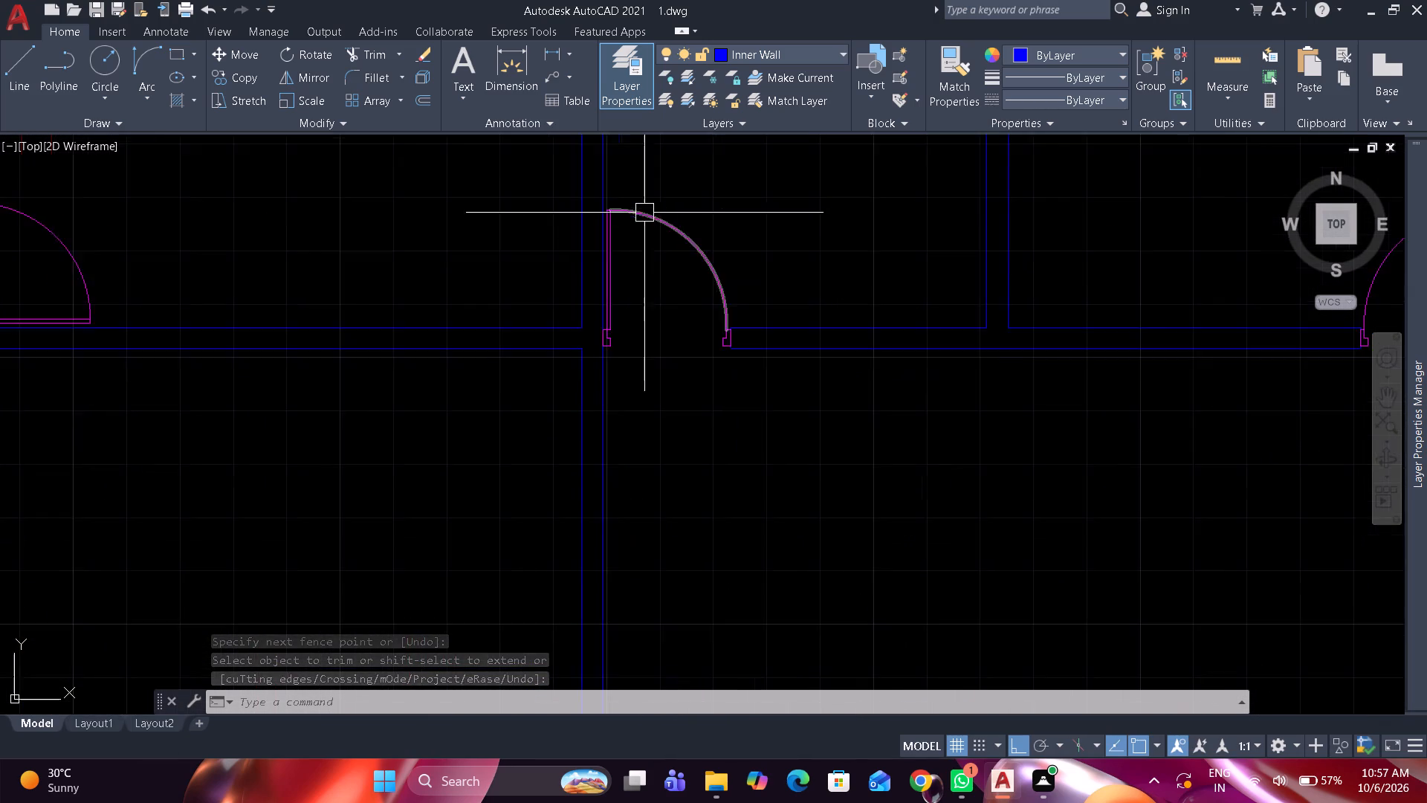
scroll(644, 213, up, 2)
click(644, 218)
drag(537, 288, 546, 288)
key(Escape)
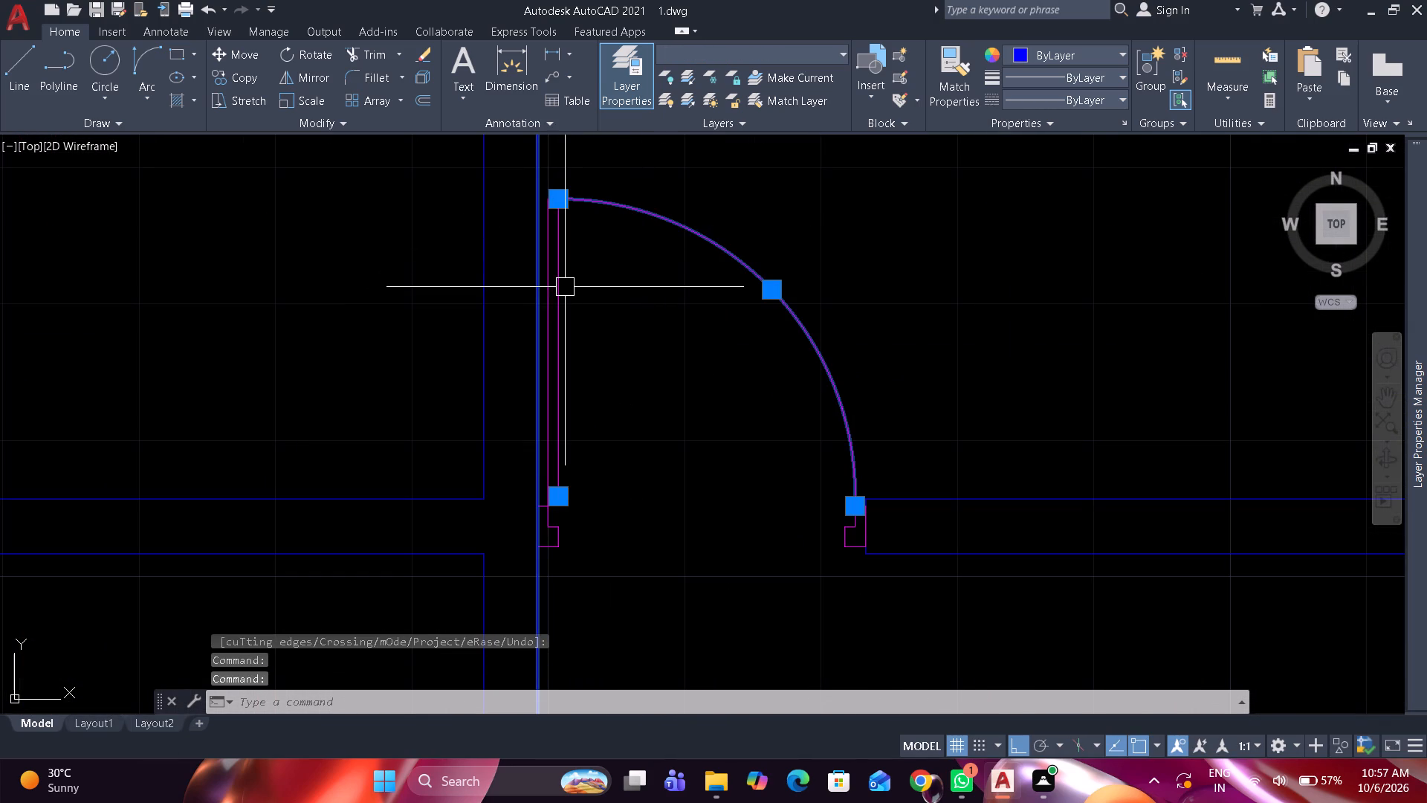
click(565, 287)
click(627, 200)
click(550, 557)
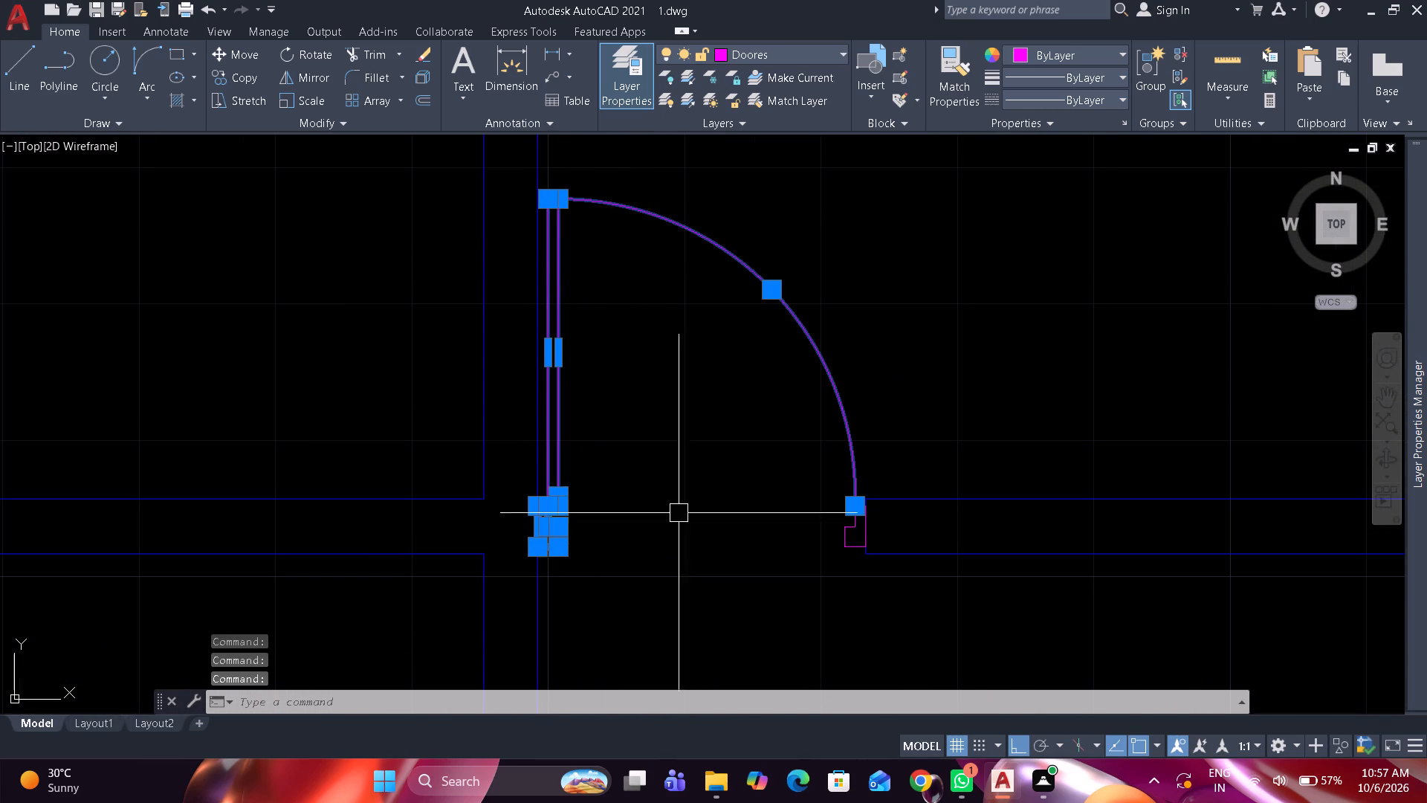
drag(843, 540, 834, 526)
text(co)
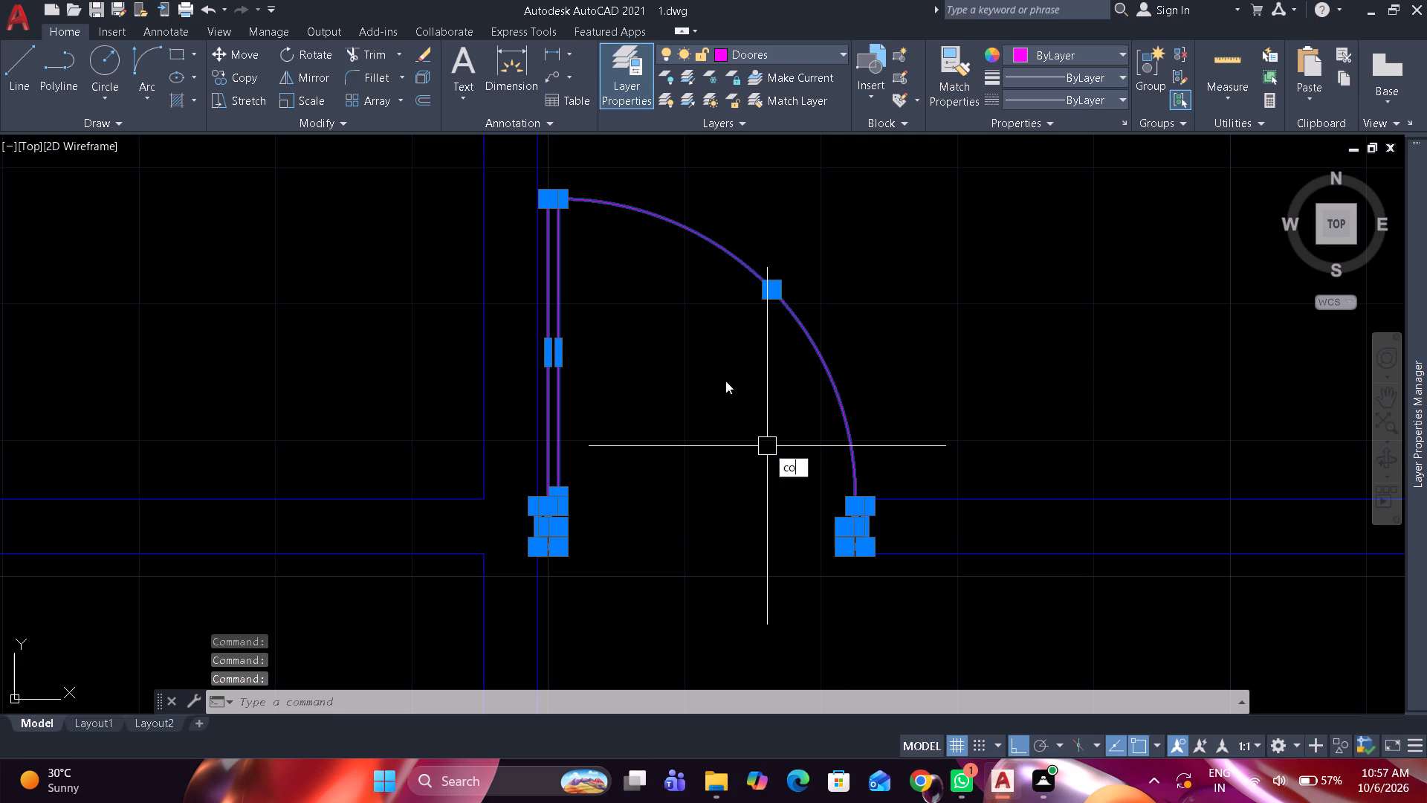
key(space)
click(703, 346)
scroll(703, 346, down, 7)
scroll(700, 519, down, 1)
middle_drag(700, 558, 700, 557)
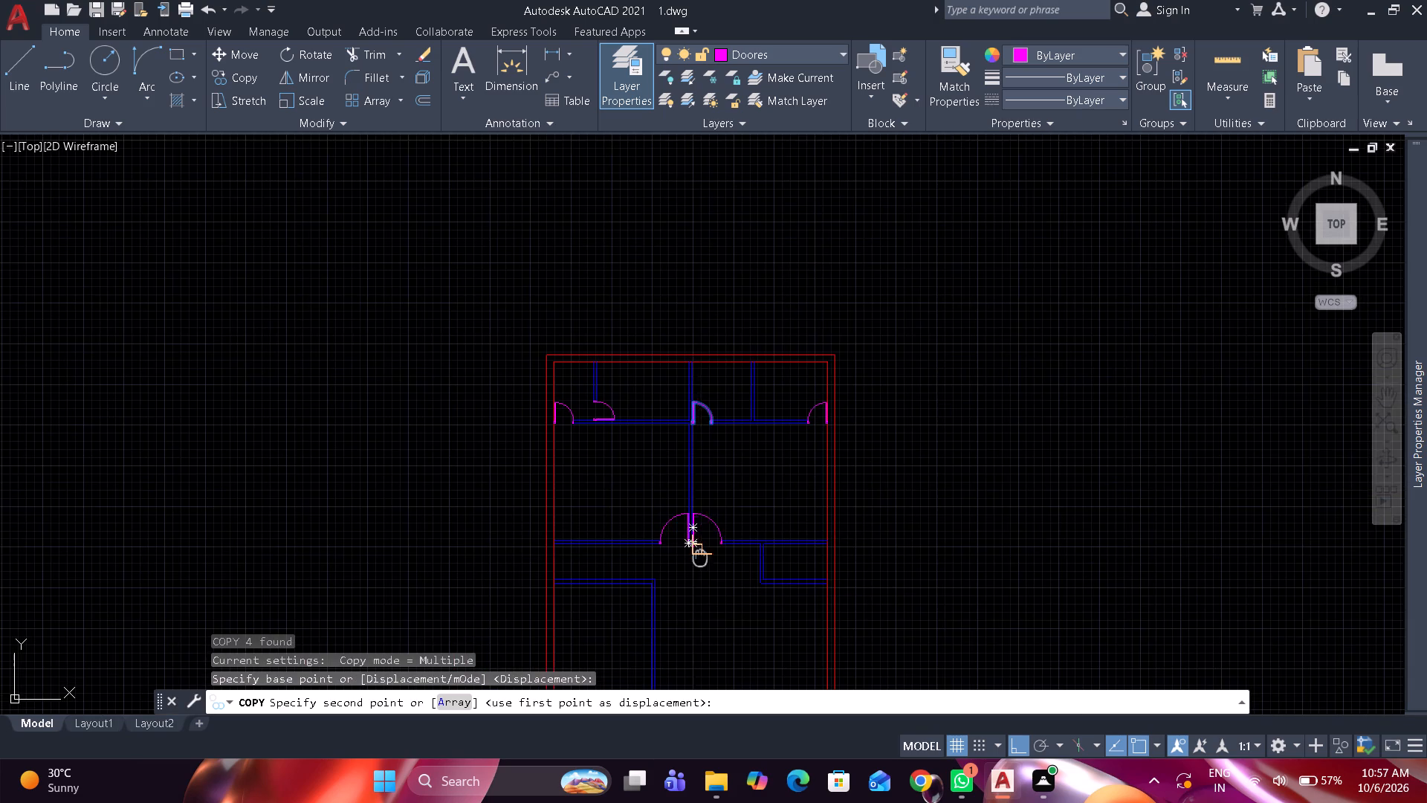
middle_drag(700, 557, 699, 394)
scroll(696, 471, up, 2)
click(696, 489)
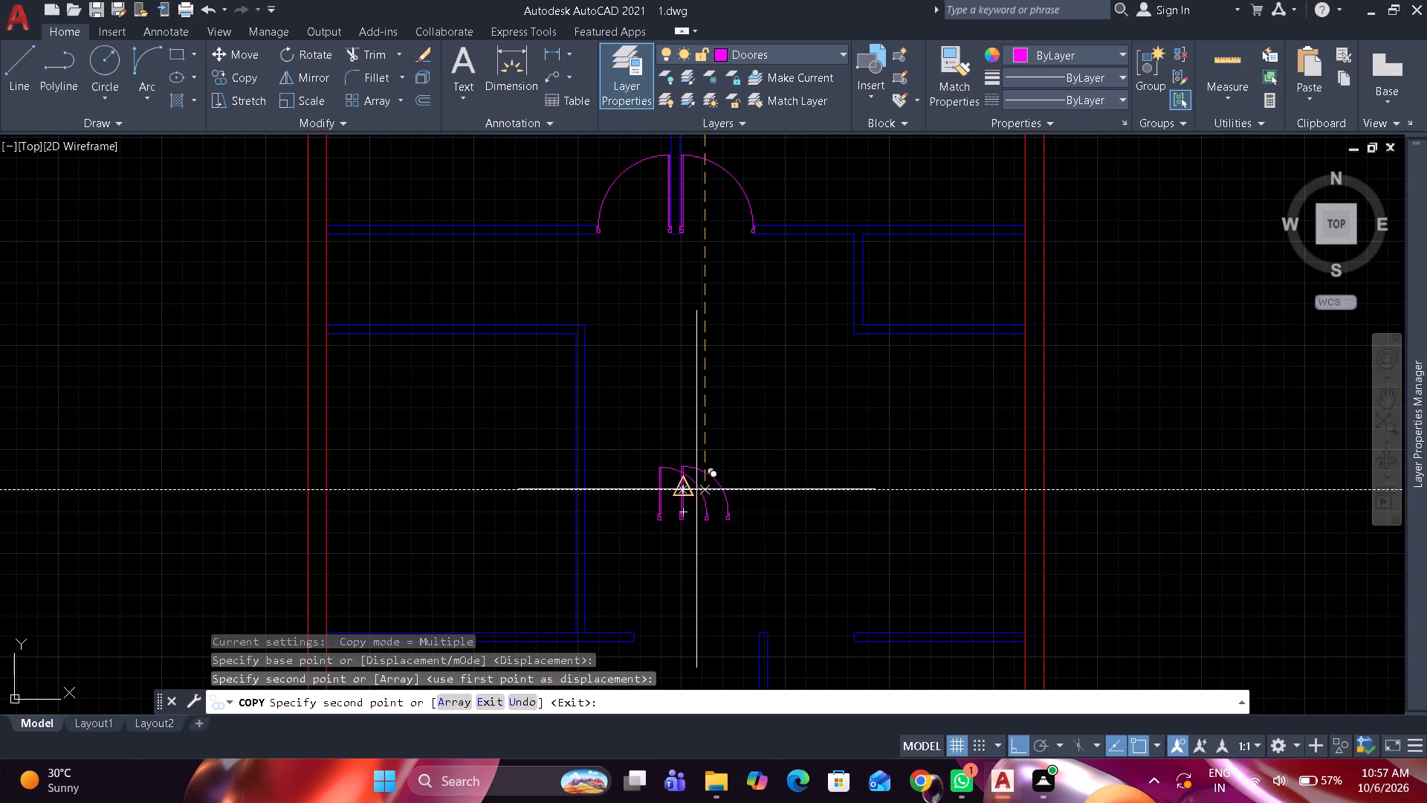
key(space)
Rotate the copied small door 180° so its leaf hangs downward on the east side.
drag(659, 436, 664, 445)
click(748, 557)
text(ro)
key(space)
click(706, 506)
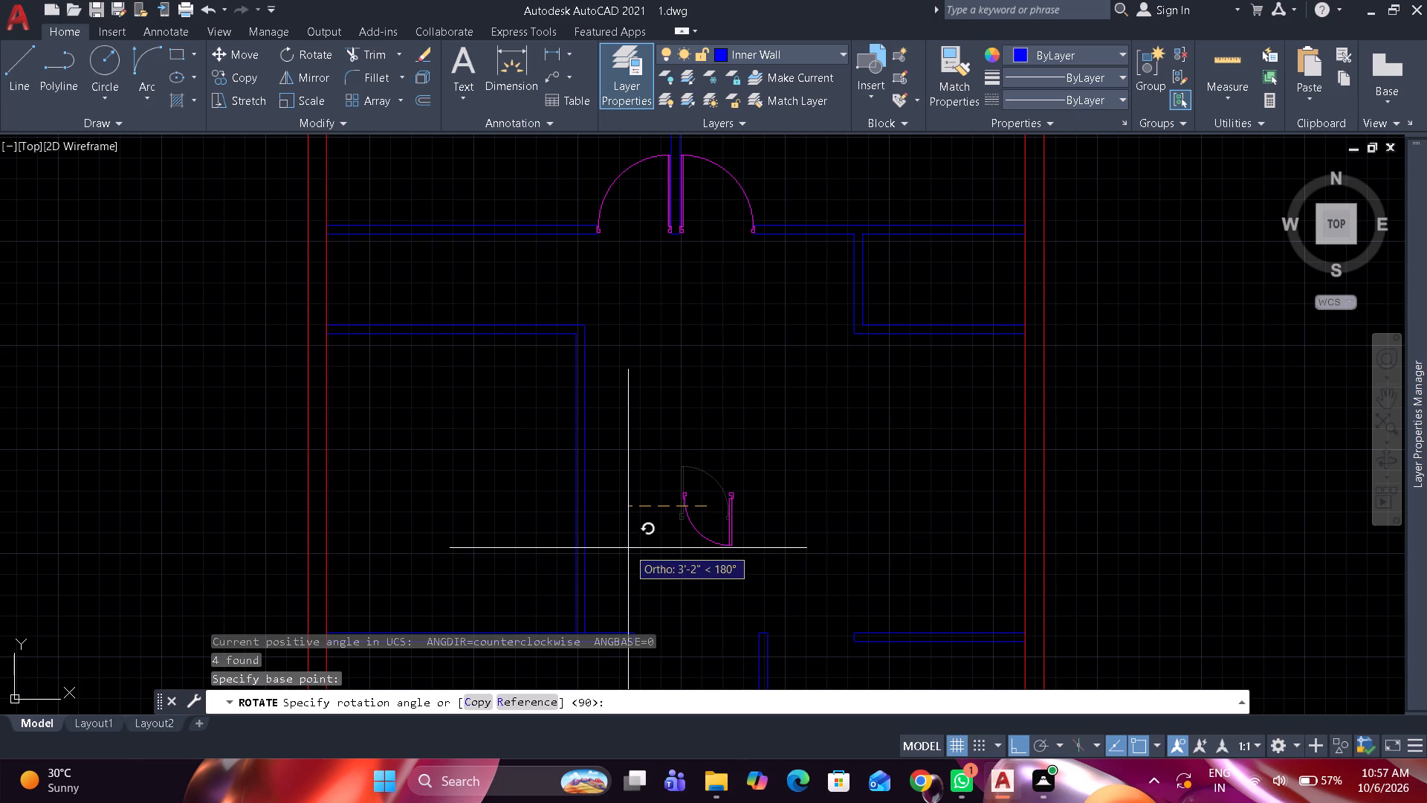
click(628, 548)
Move the rotated door by its west frame's outer midpoint to the jamb's midpoint in the small room's top wall opening.
drag(644, 453, 654, 462)
click(760, 571)
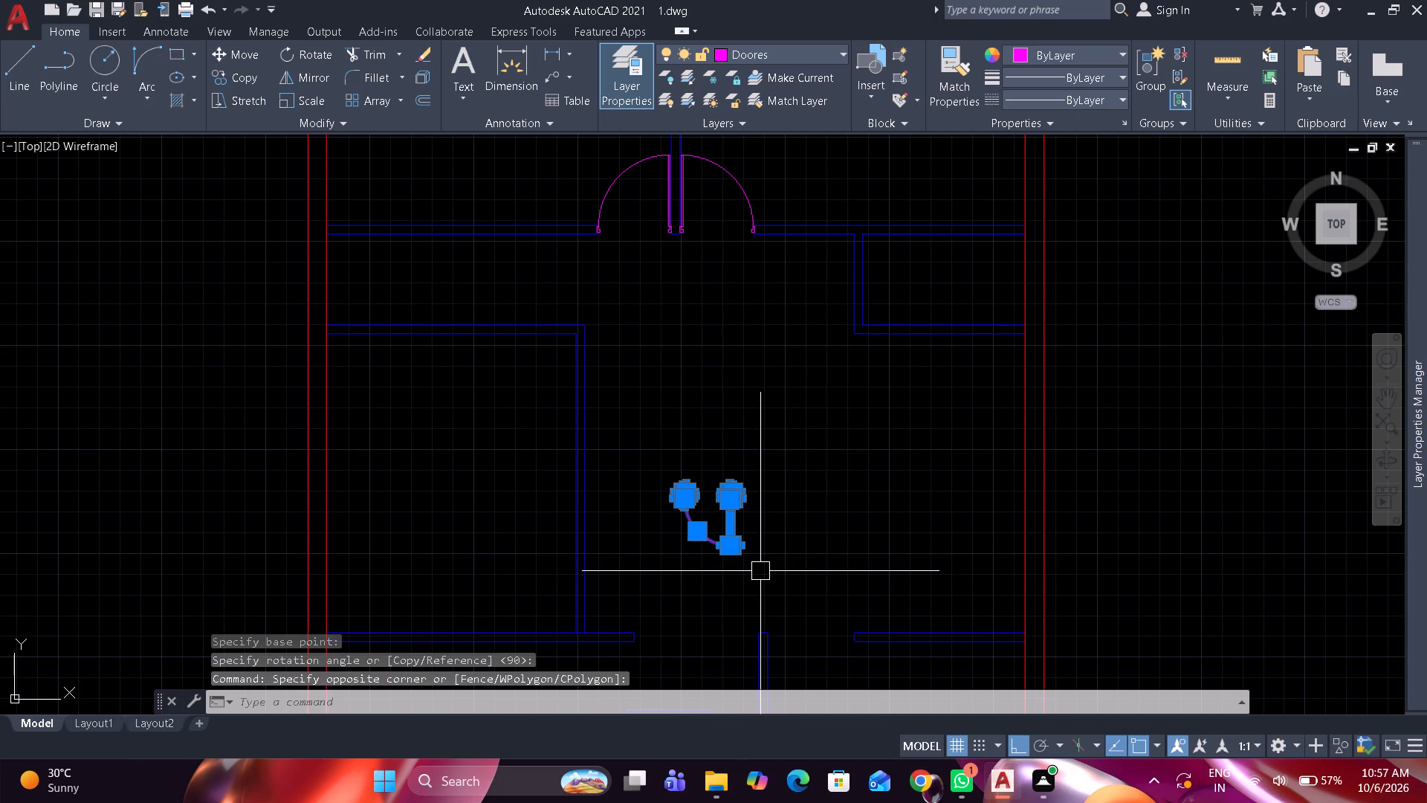
key(m)
key(space)
middle_drag(737, 591, 731, 316)
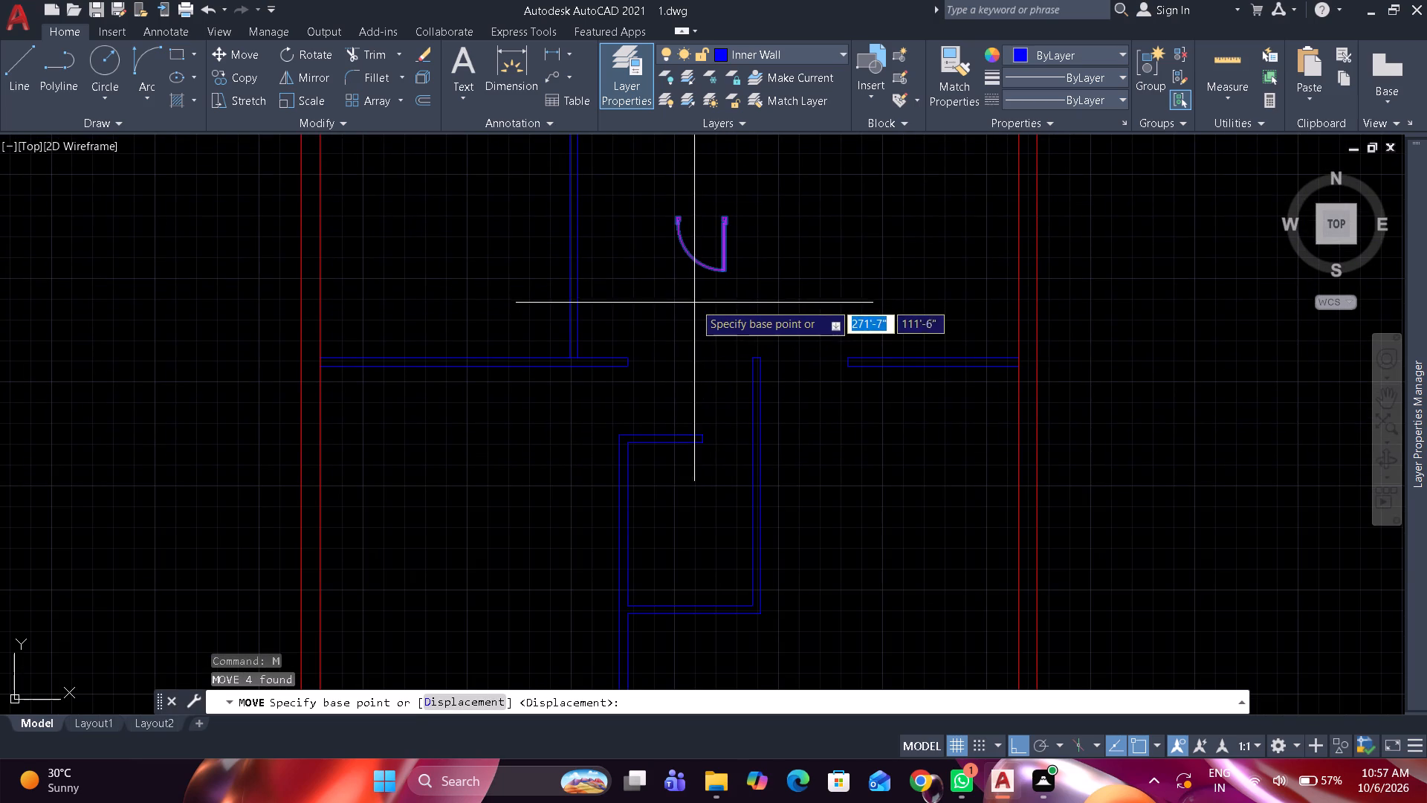
scroll(672, 213, up, 5)
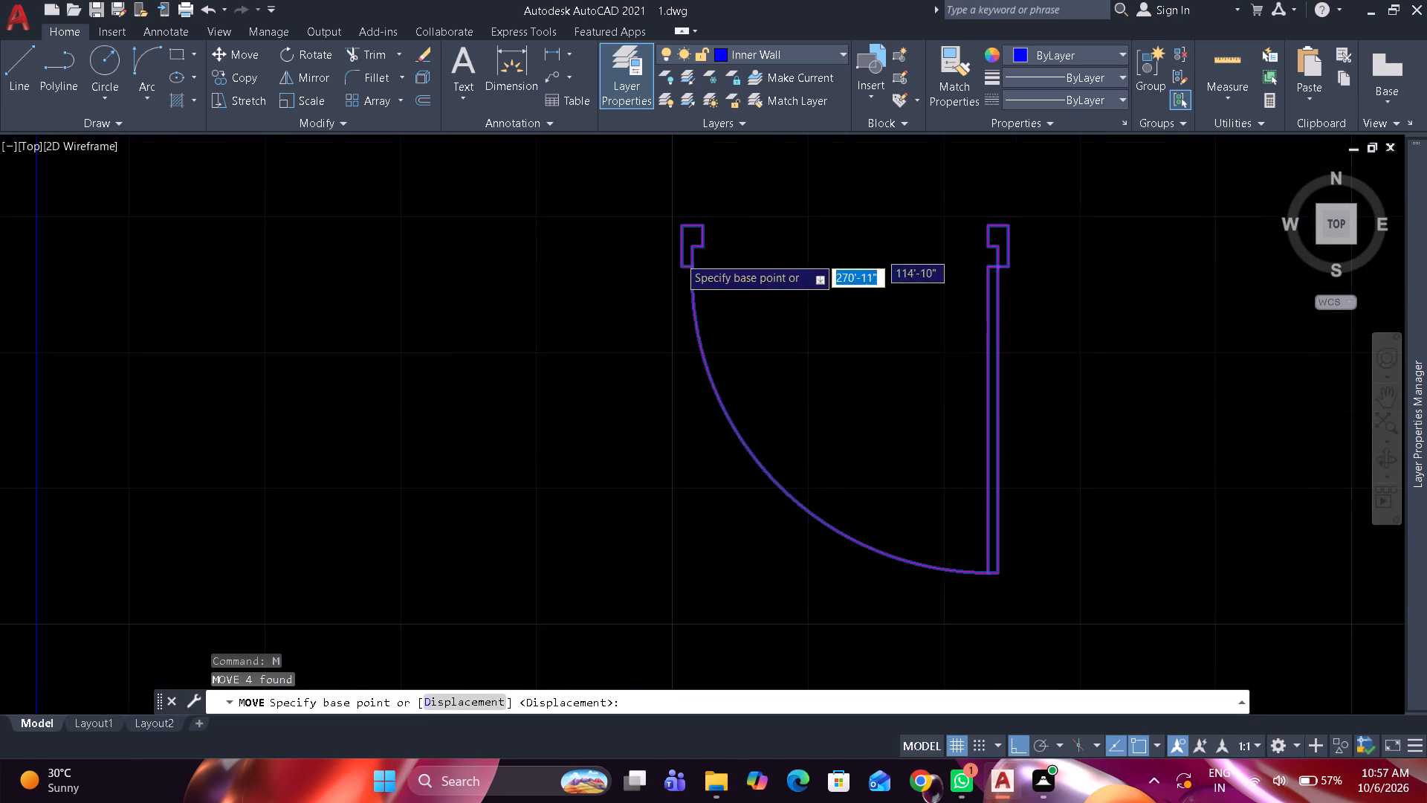
scroll(677, 259, up, 2)
click(703, 196)
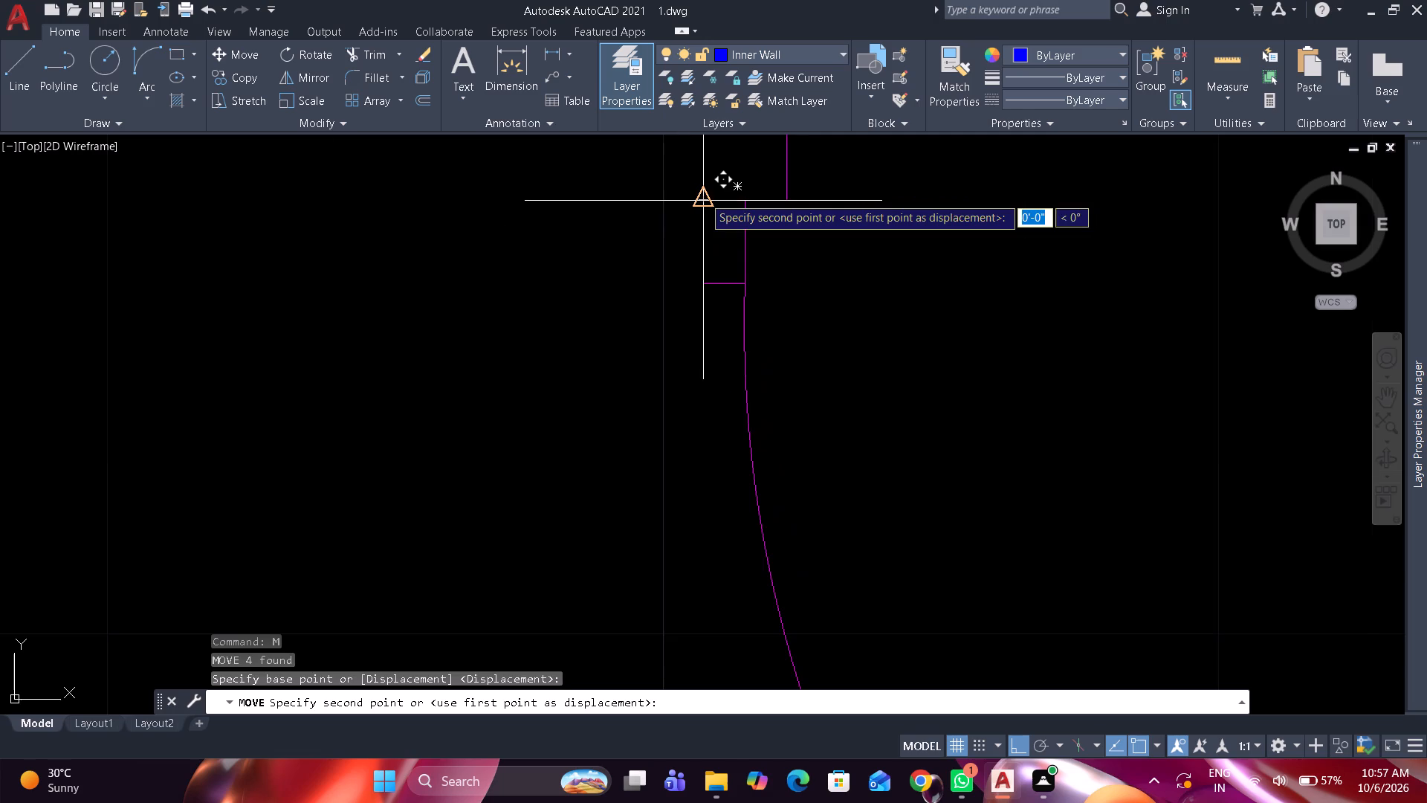
scroll(703, 196, down, 8)
scroll(739, 429, up, 5)
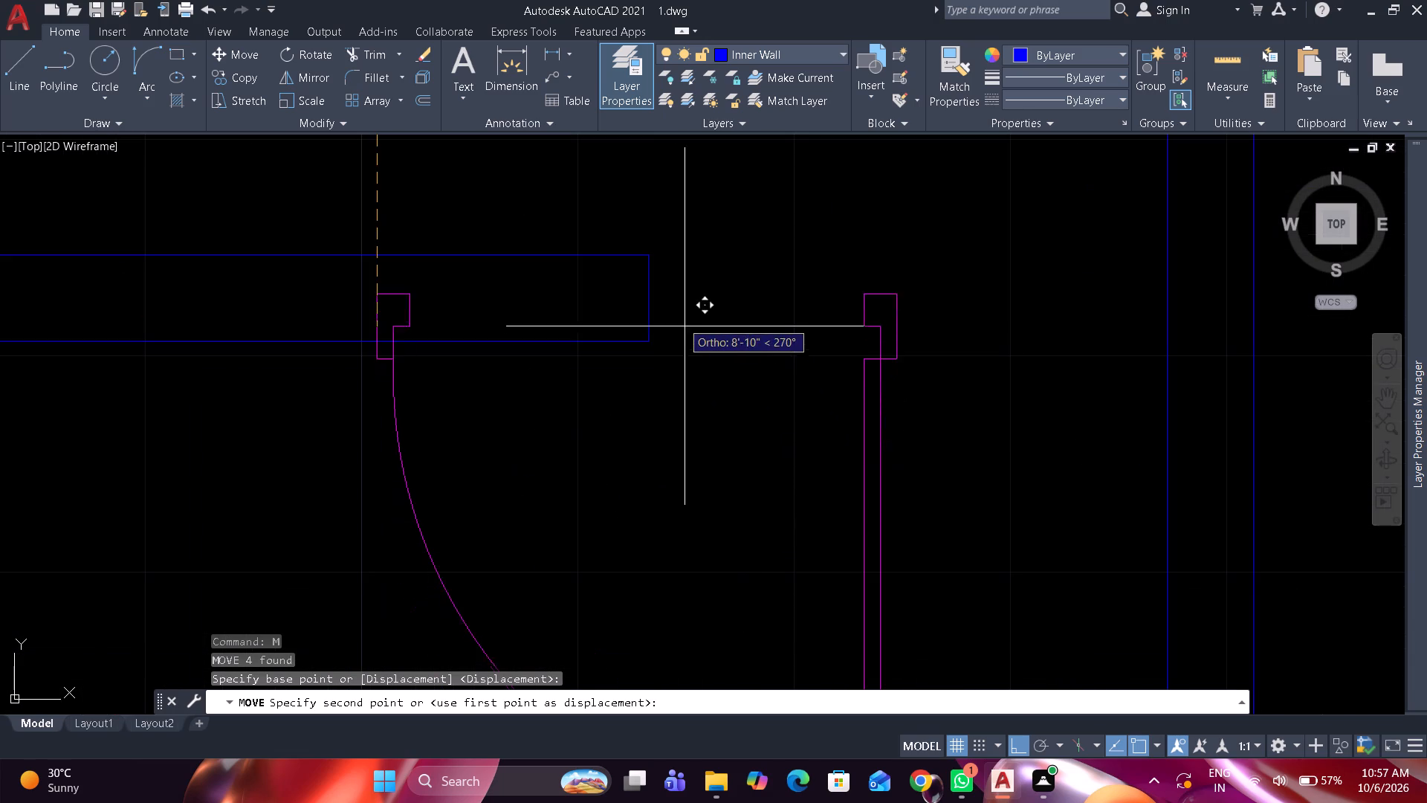
click(656, 299)
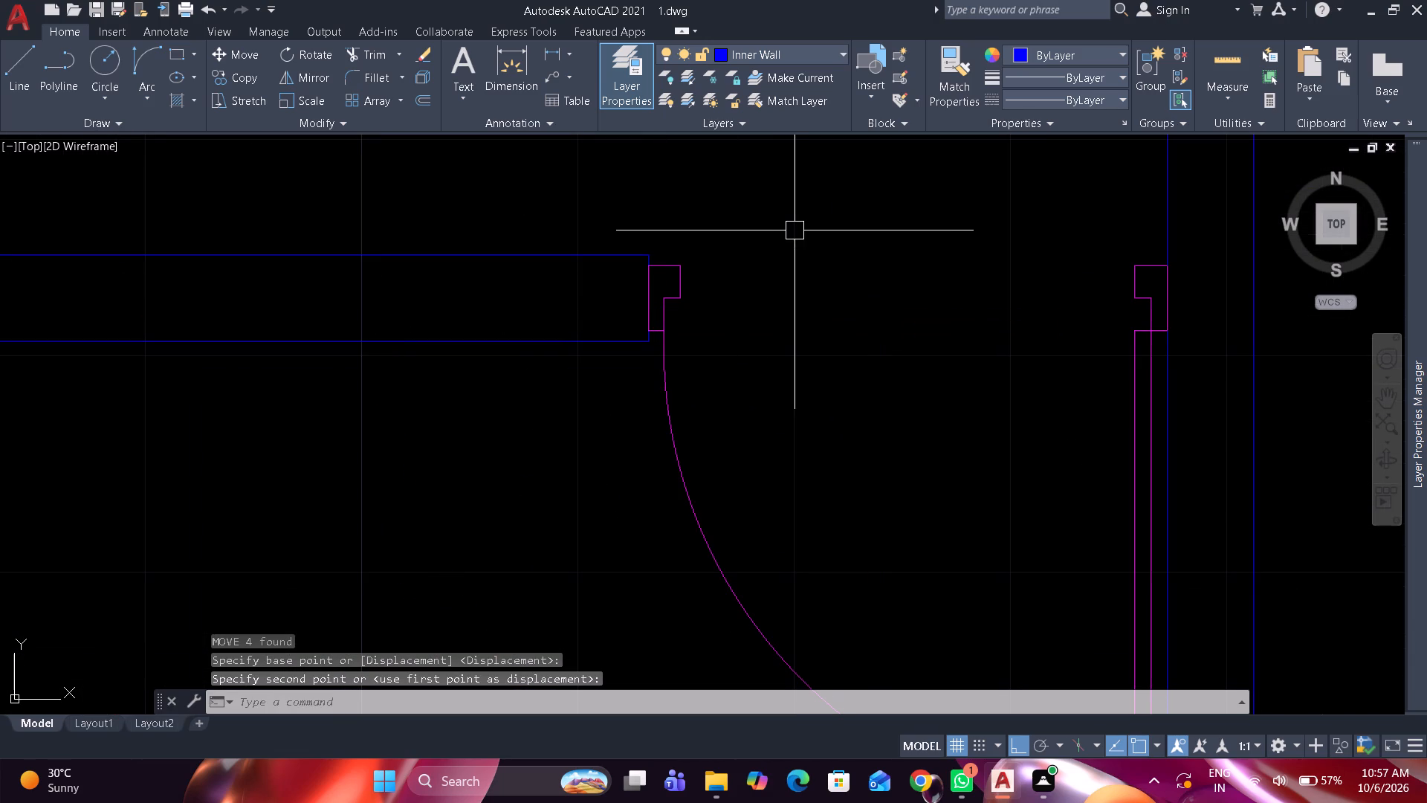
Mirror the lower door, with both frame pieces, about a horizontal line through the midpoint of the small room's west wall, keeping the source objects.
scroll(795, 231, down, 5)
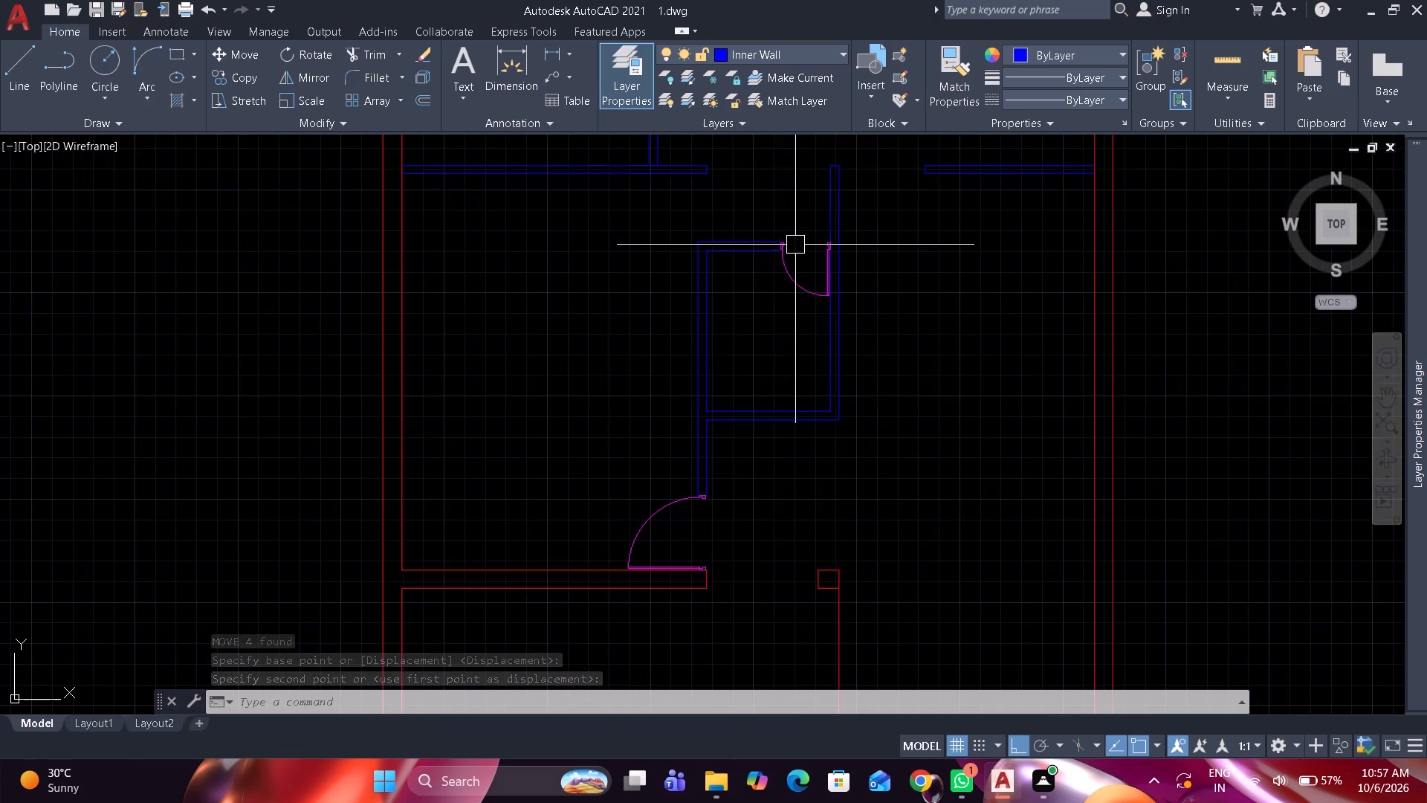
scroll(795, 245, down, 1)
middle_drag(724, 309, 721, 397)
scroll(722, 487, up, 1)
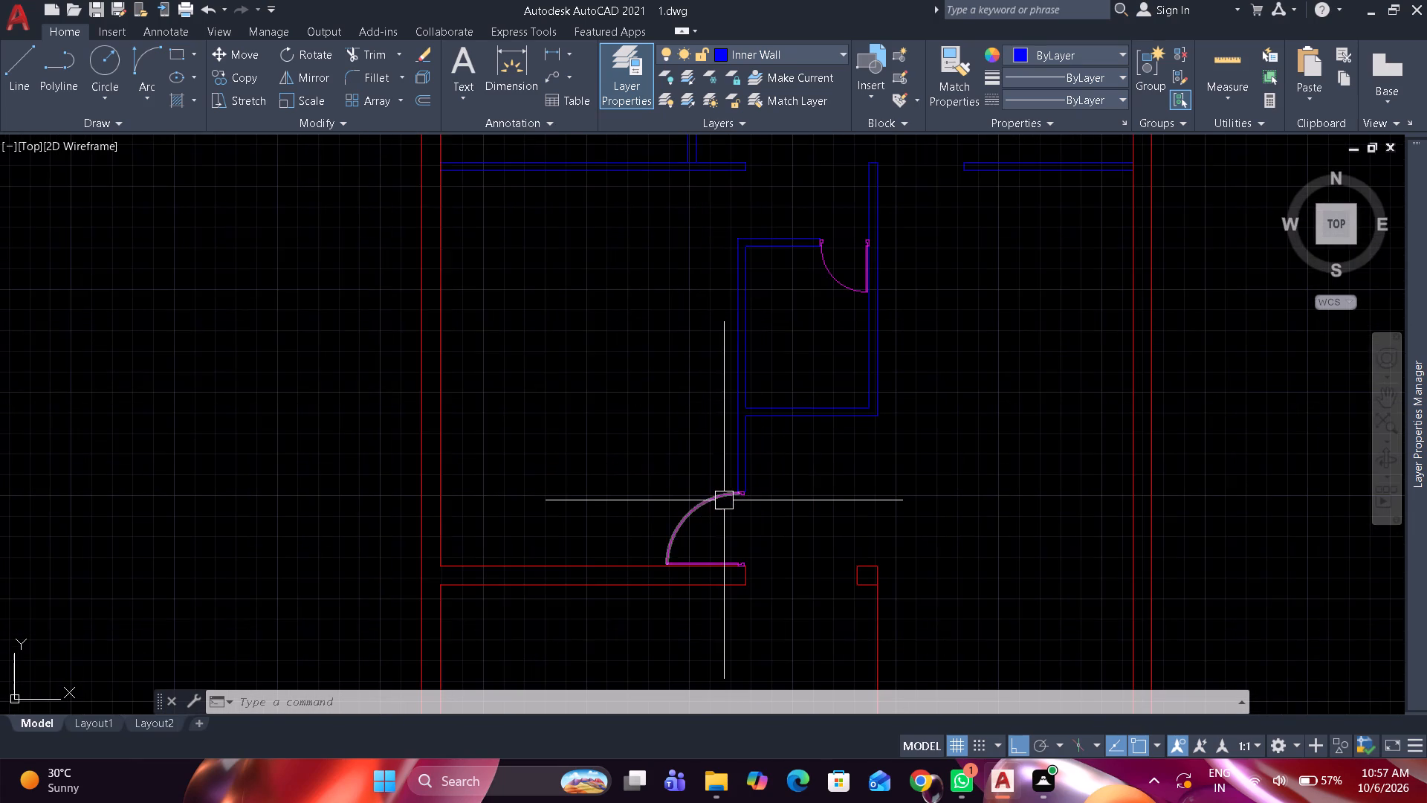
scroll(724, 501, up, 1)
click(724, 502)
click(709, 599)
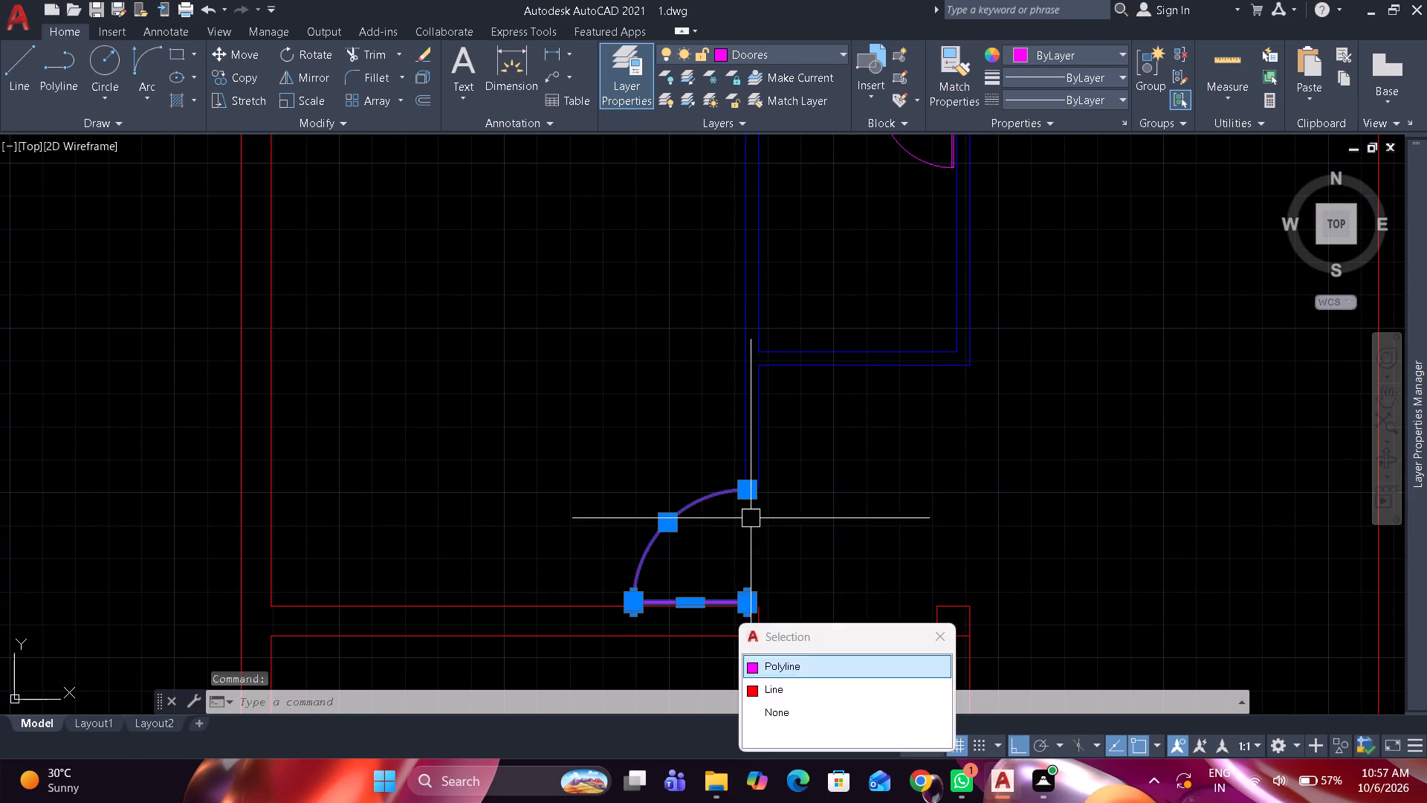
scroll(766, 504, up, 6)
click(676, 400)
scroll(751, 332, down, 4)
scroll(763, 517, up, 2)
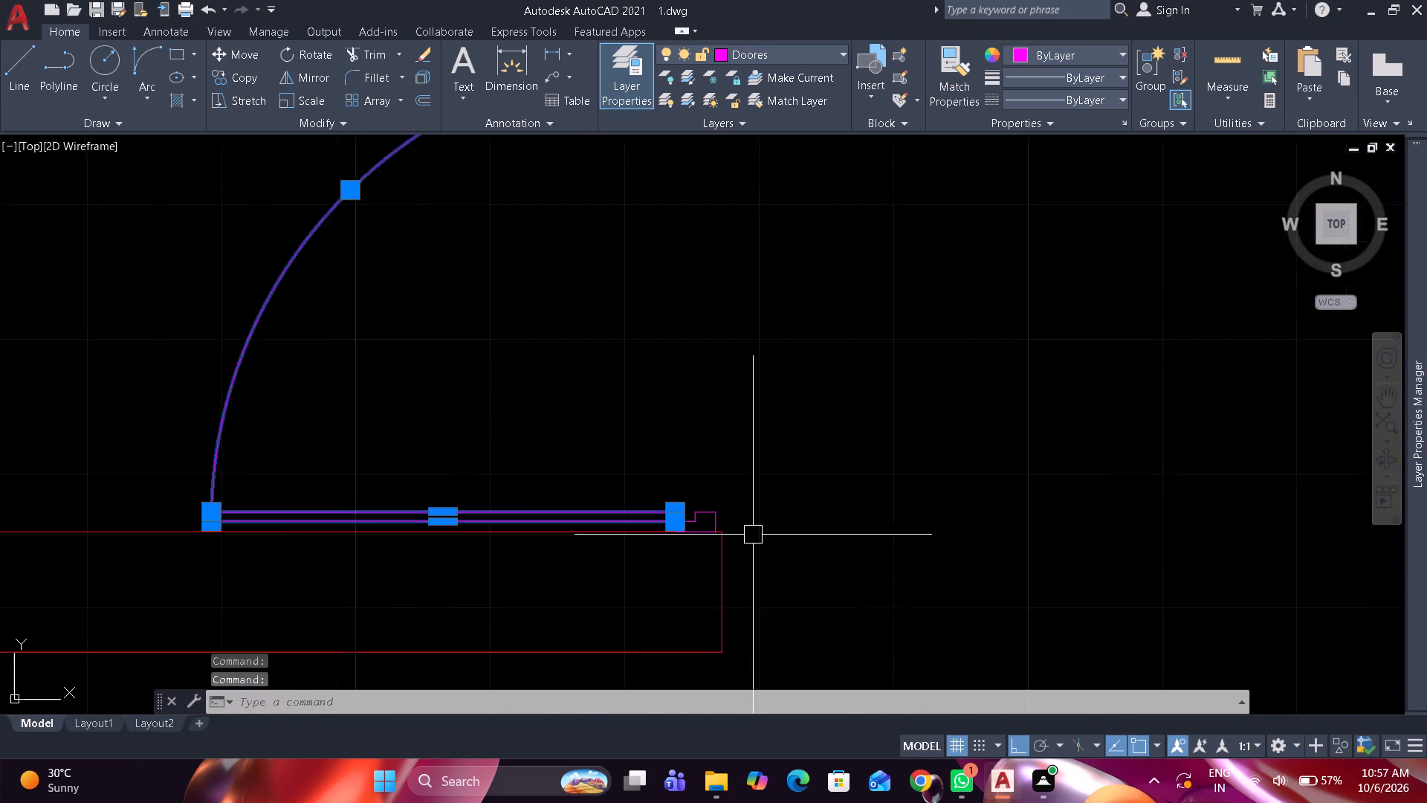
scroll(752, 535, up, 3)
click(607, 449)
scroll(685, 332, down, 6)
middle_drag(694, 346, 696, 599)
scroll(693, 596, down, 1)
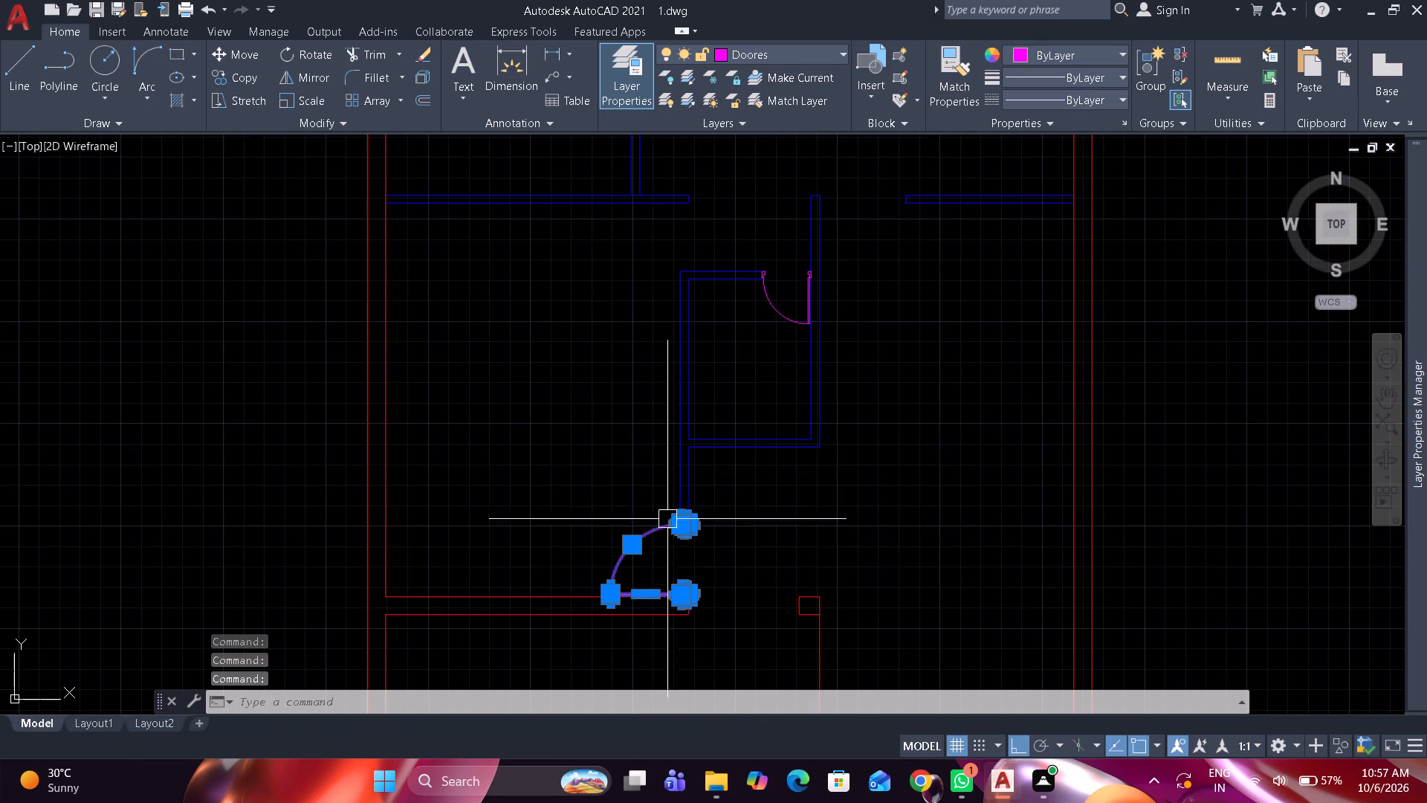
text(mi)
key(space)
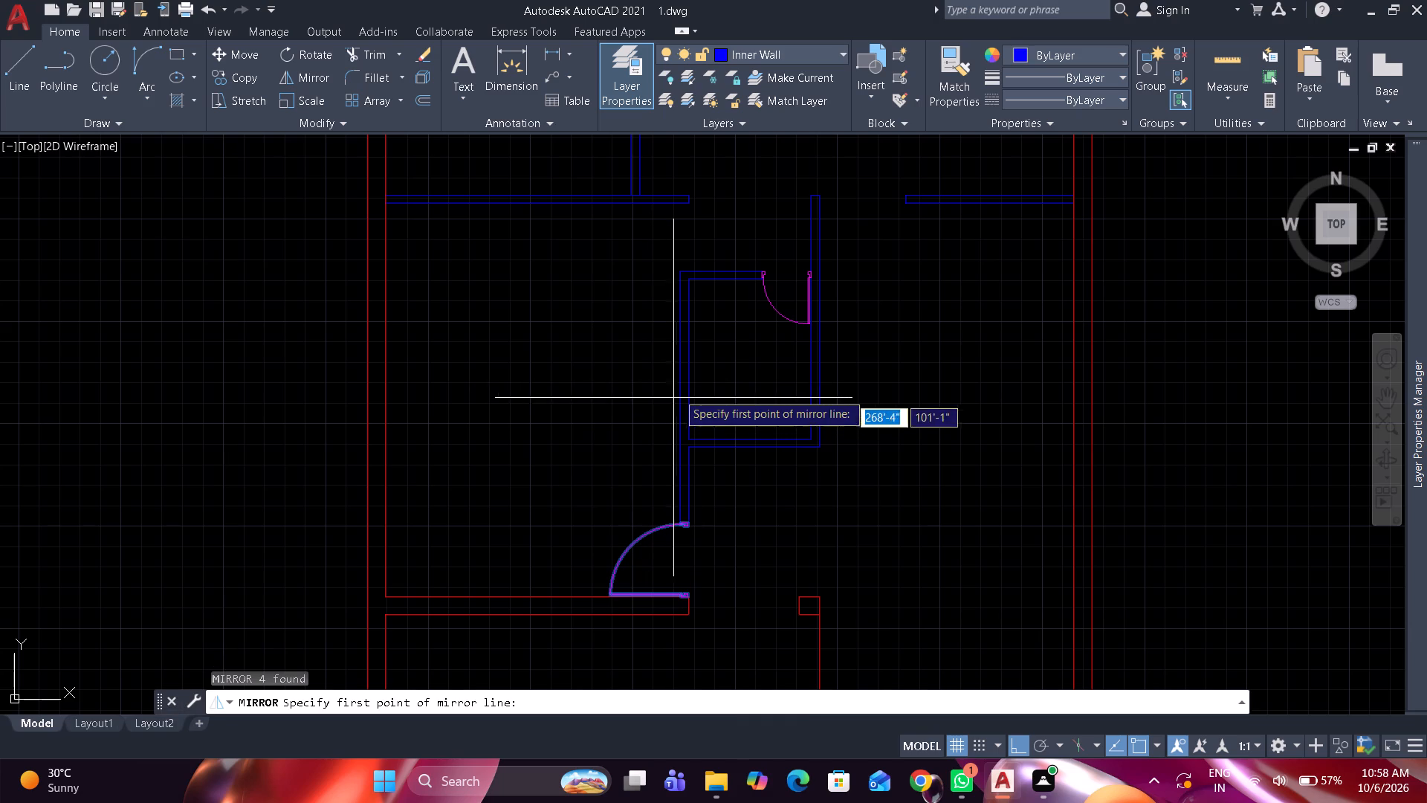
click(680, 390)
click(623, 390)
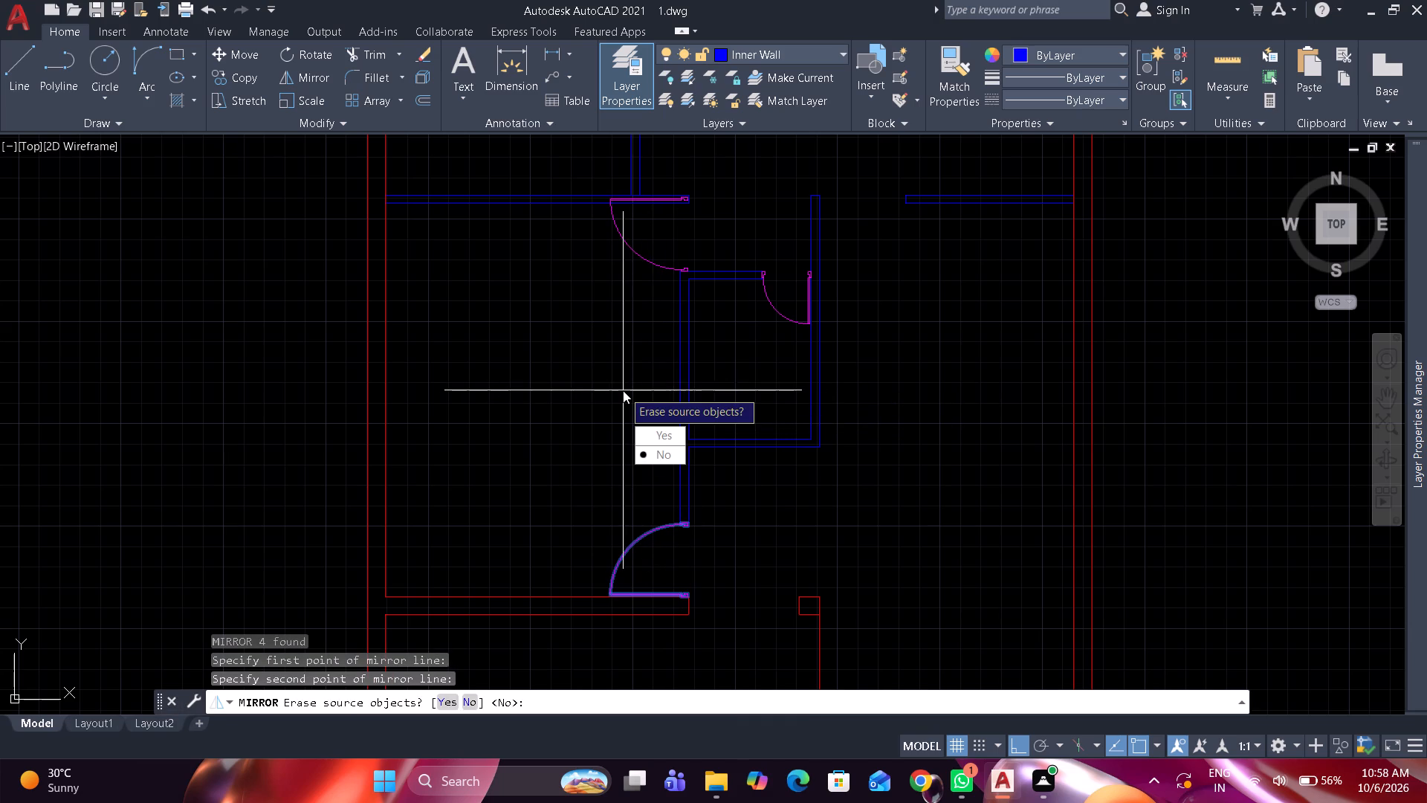
key(space)
Offset the lower line of the horizontal partition above the small room 3' downward.
scroll(695, 199, up, 3)
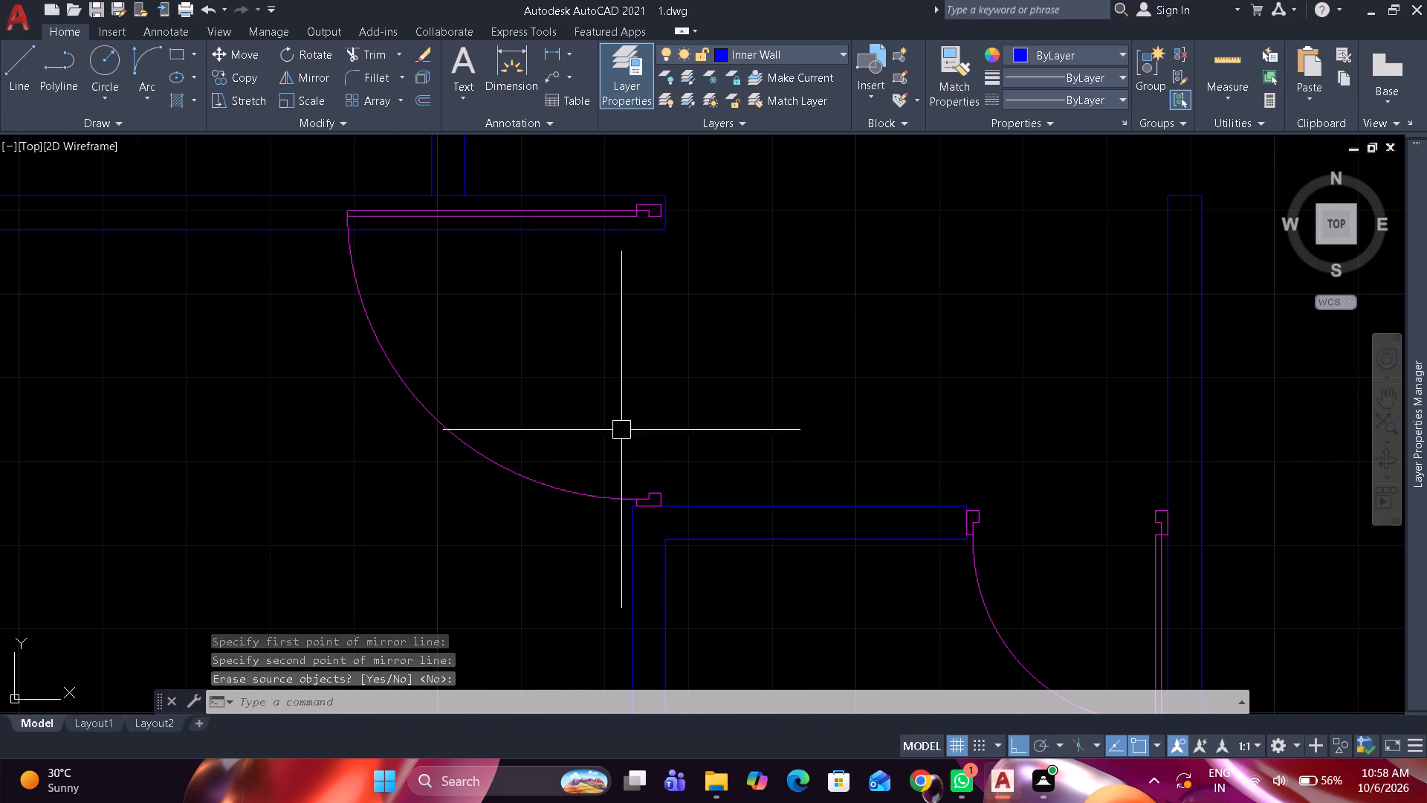
click(625, 490)
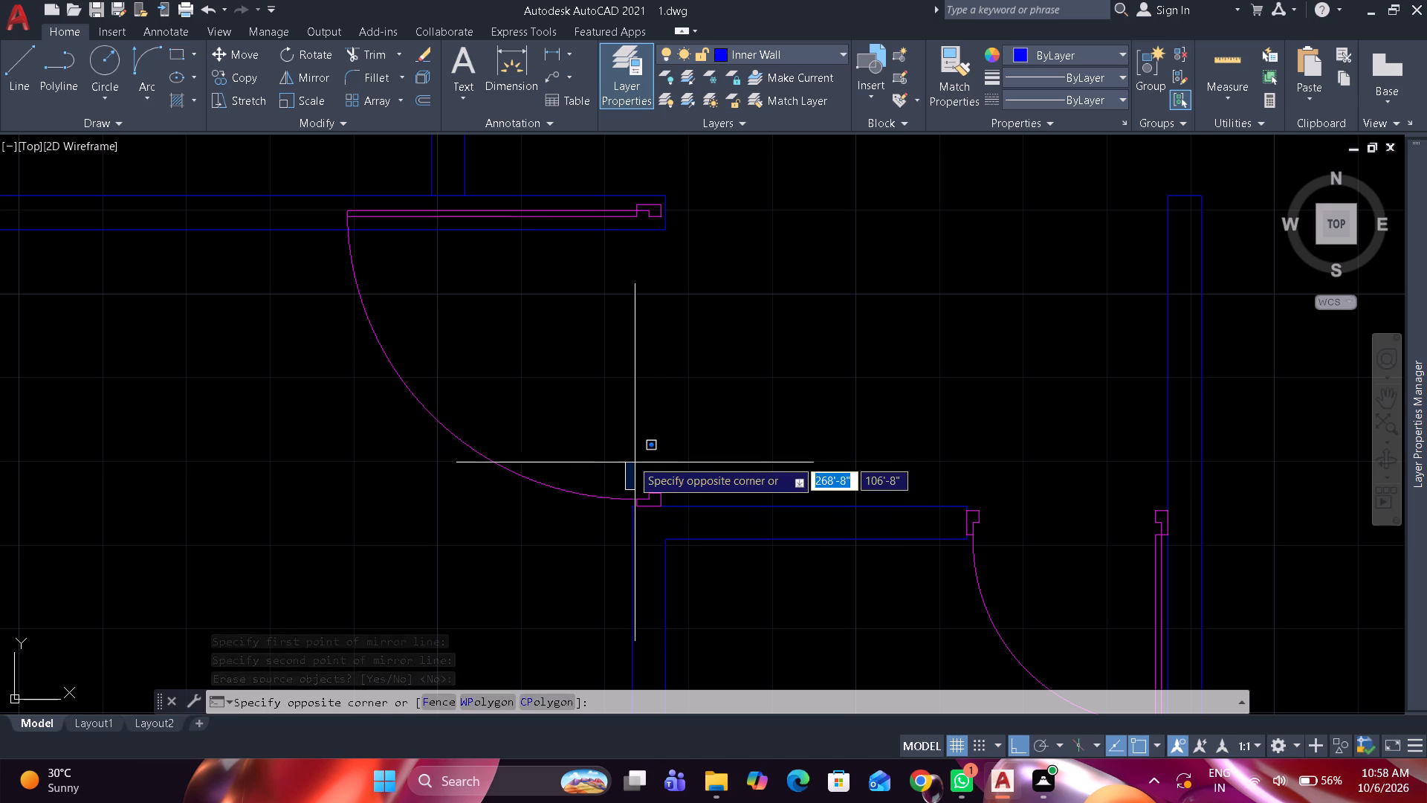
key(Escape)
text(o 3')
key(space)
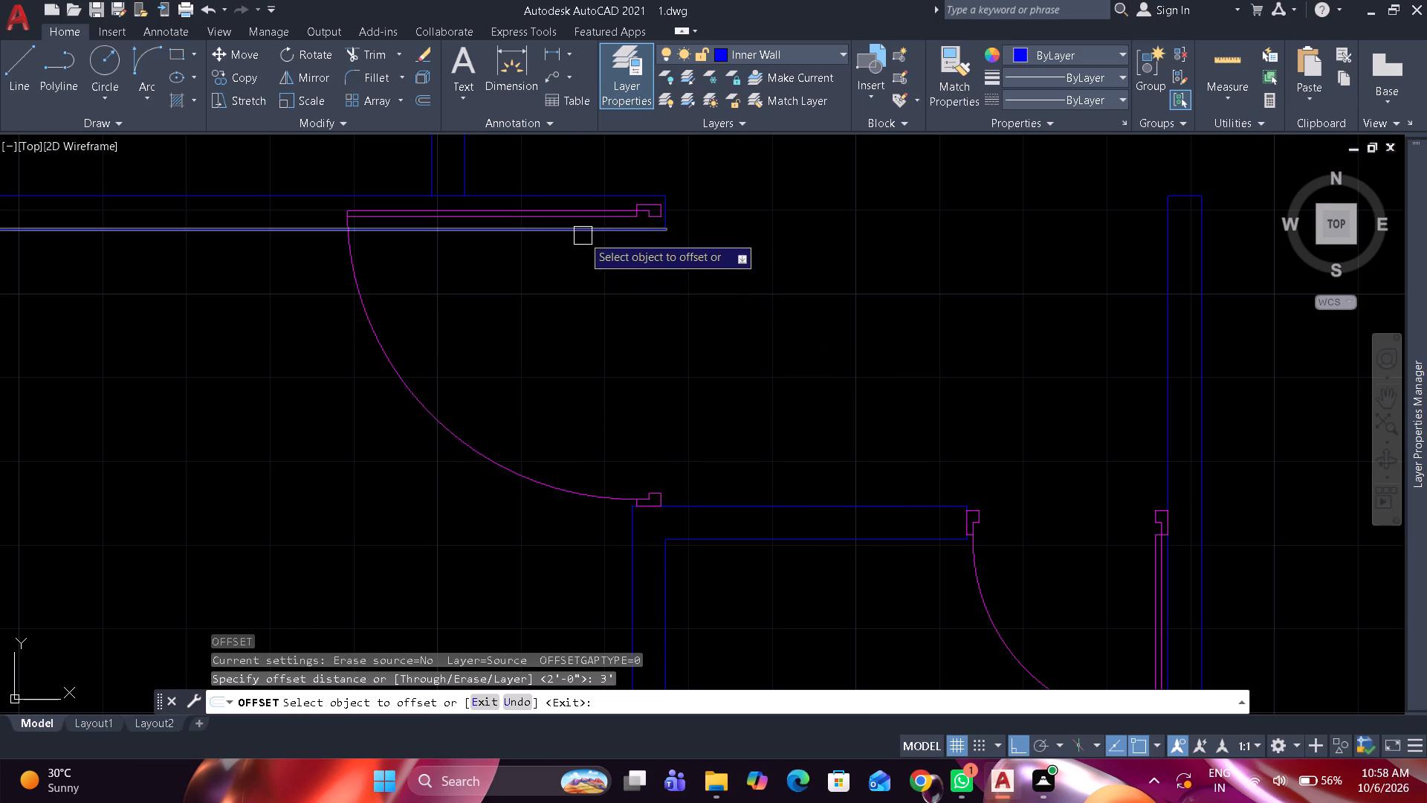
click(583, 236)
click(580, 286)
key(space)
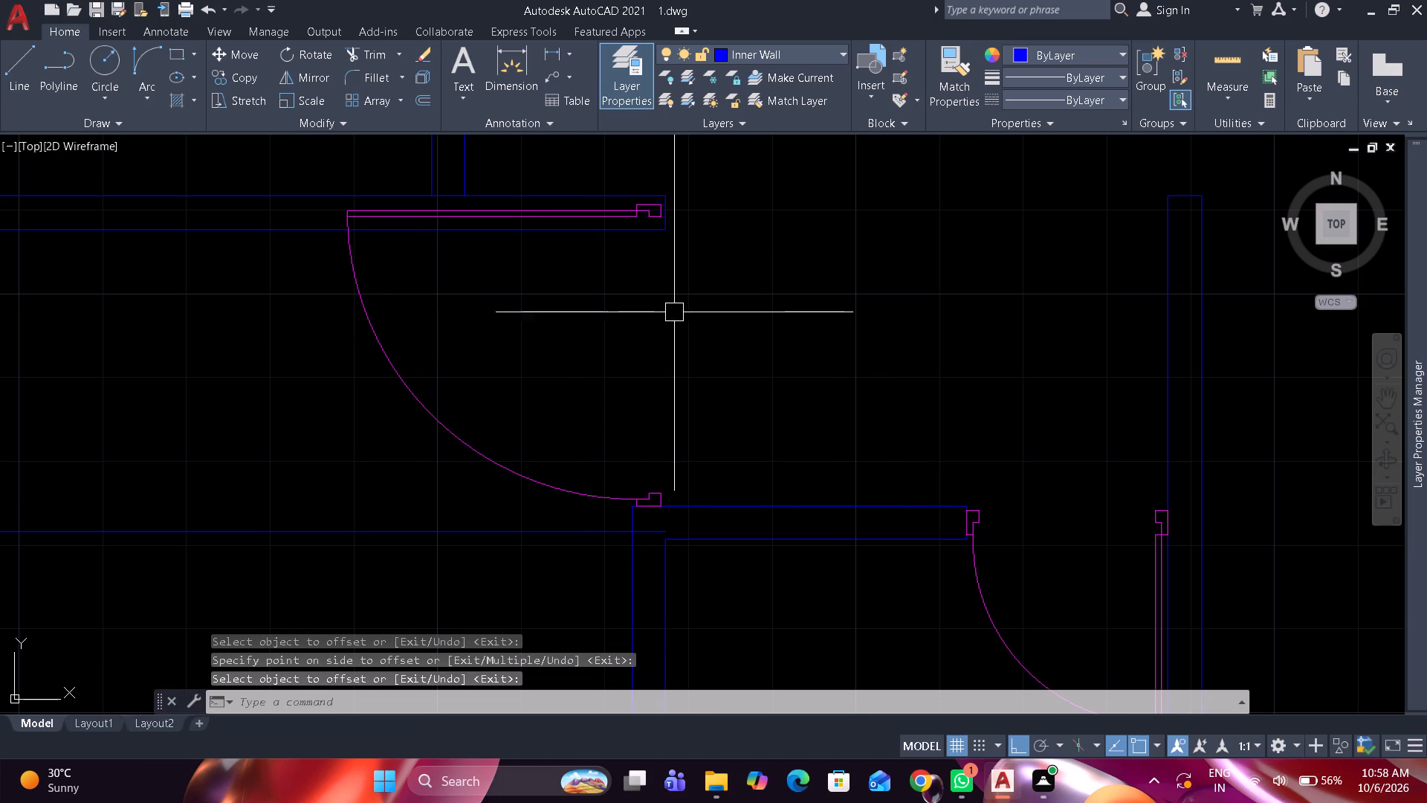
Move the mirrored door, with leaf, arc and both frame pieces, freely up into the open space above the horizontal partition, with ortho and grid off.
middle_drag(758, 481, 743, 283)
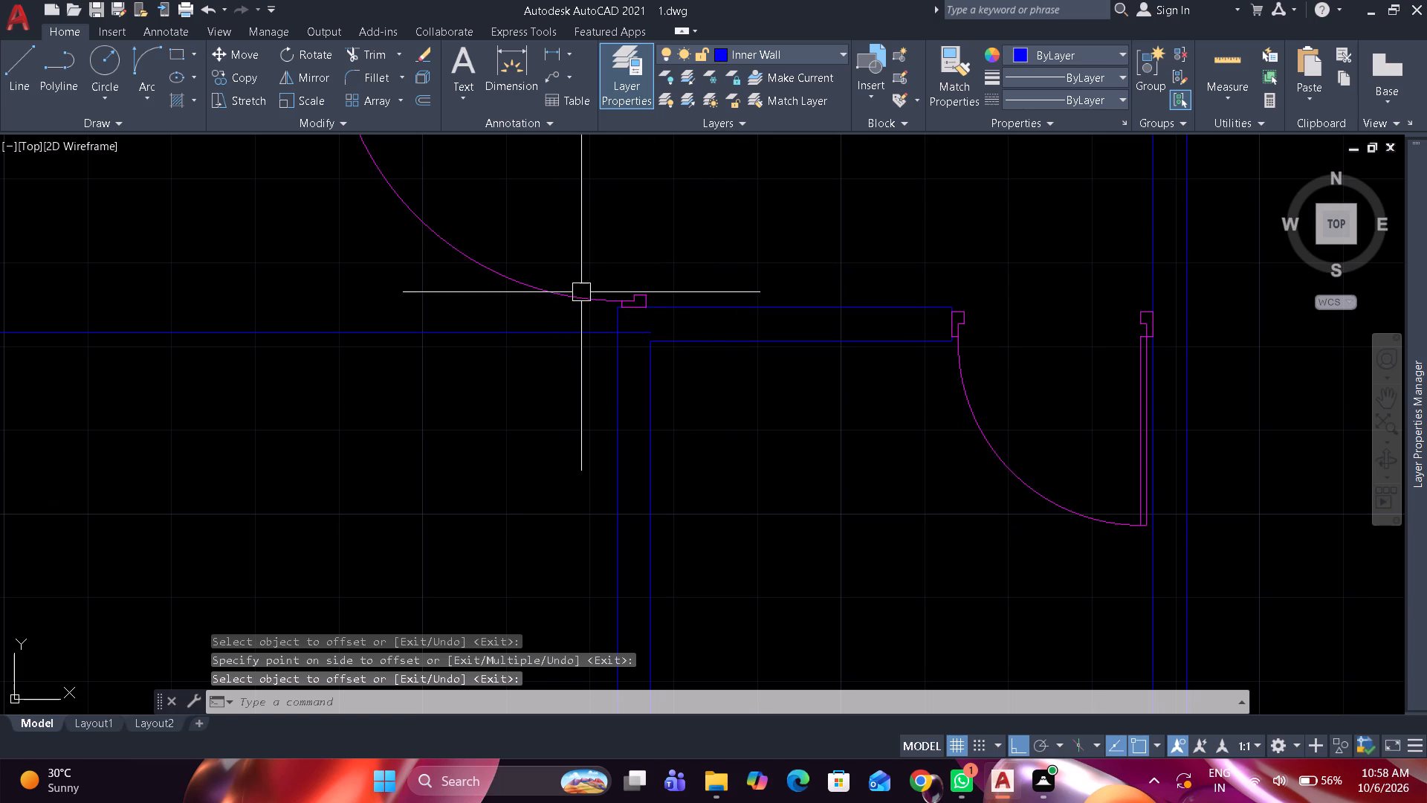
click(638, 295)
click(574, 286)
drag(525, 290, 532, 287)
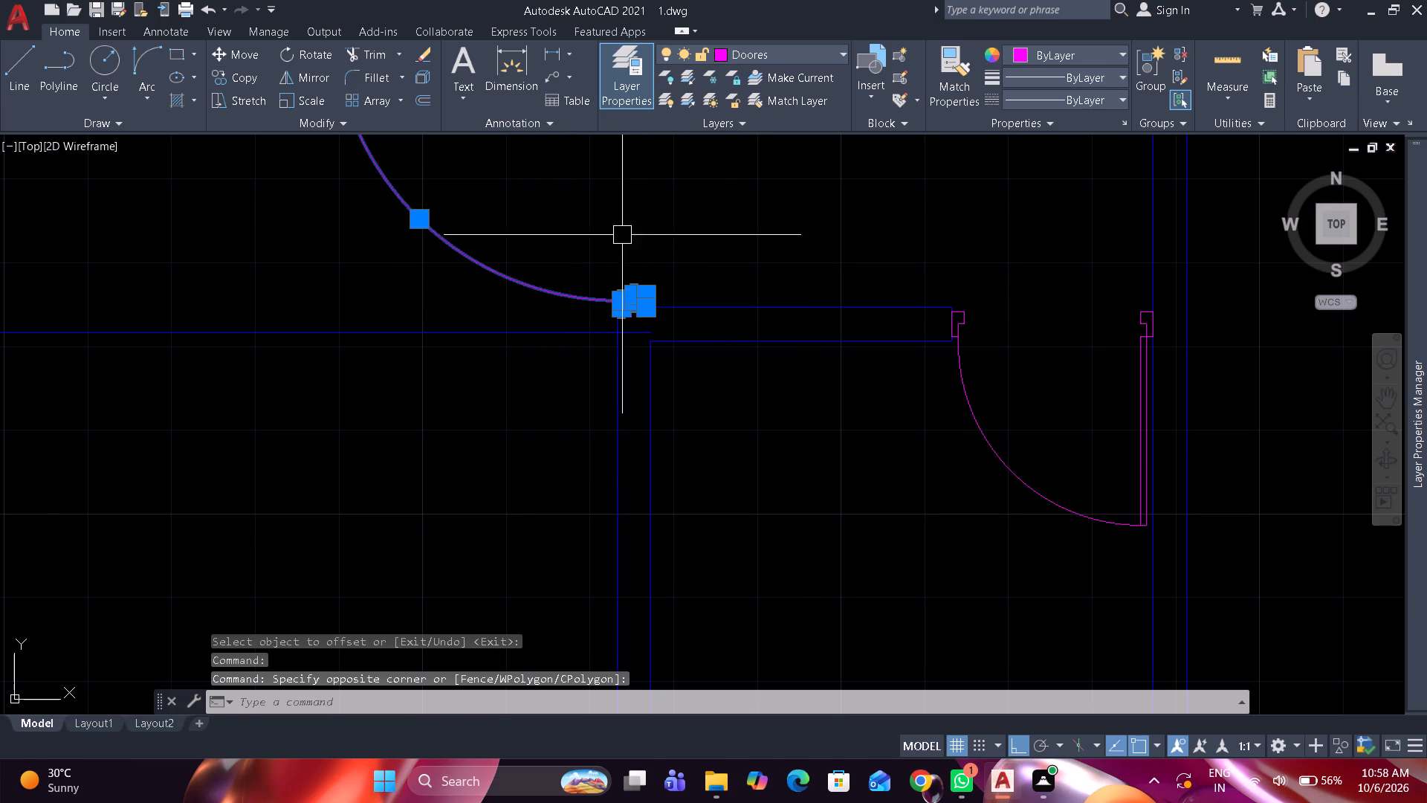
middle_drag(650, 226, 661, 563)
click(584, 352)
scroll(641, 349, up, 3)
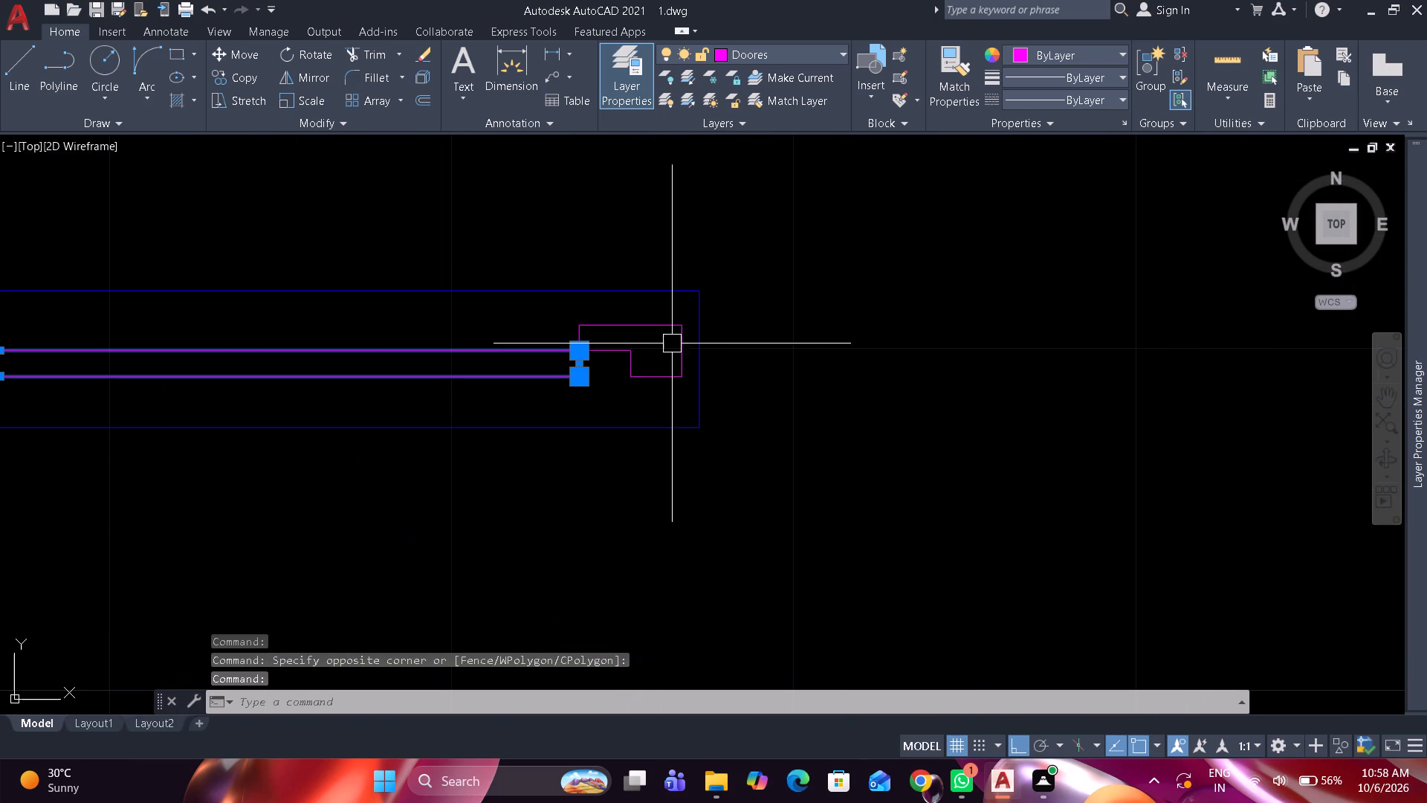
click(679, 338)
scroll(768, 245, down, 4)
key(m)
key(space)
click(700, 315)
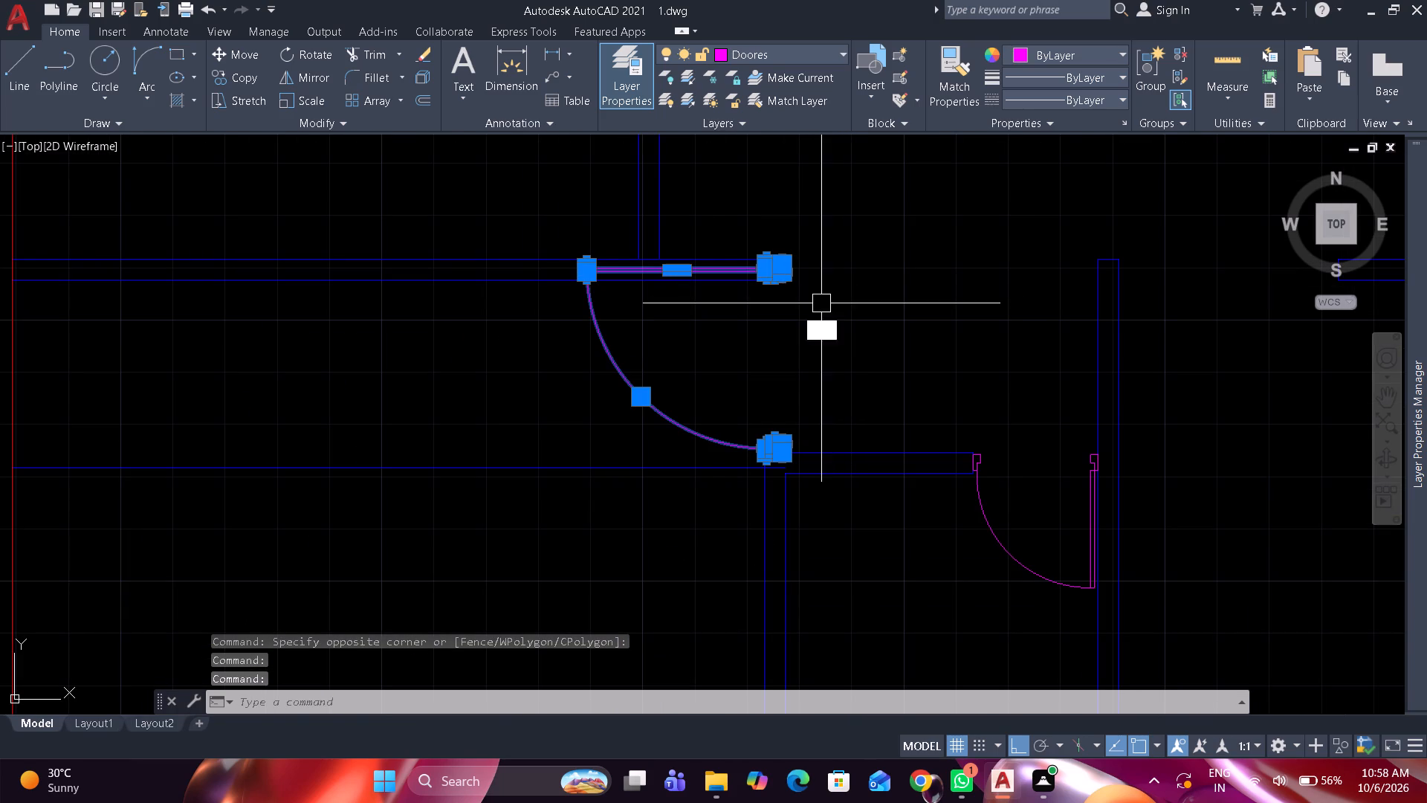
key(F8)
key(F7)
middle_drag(871, 242, 797, 458)
click(823, 291)
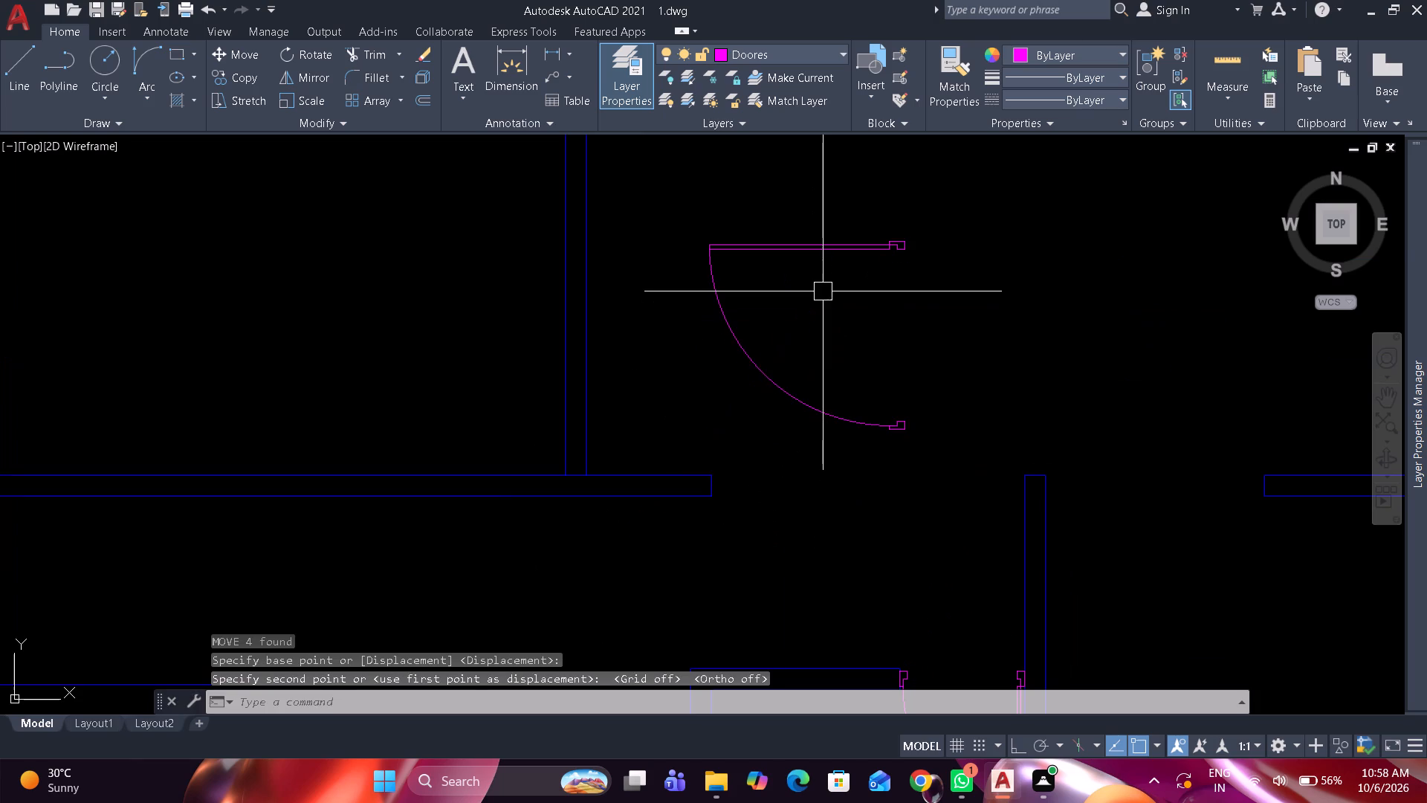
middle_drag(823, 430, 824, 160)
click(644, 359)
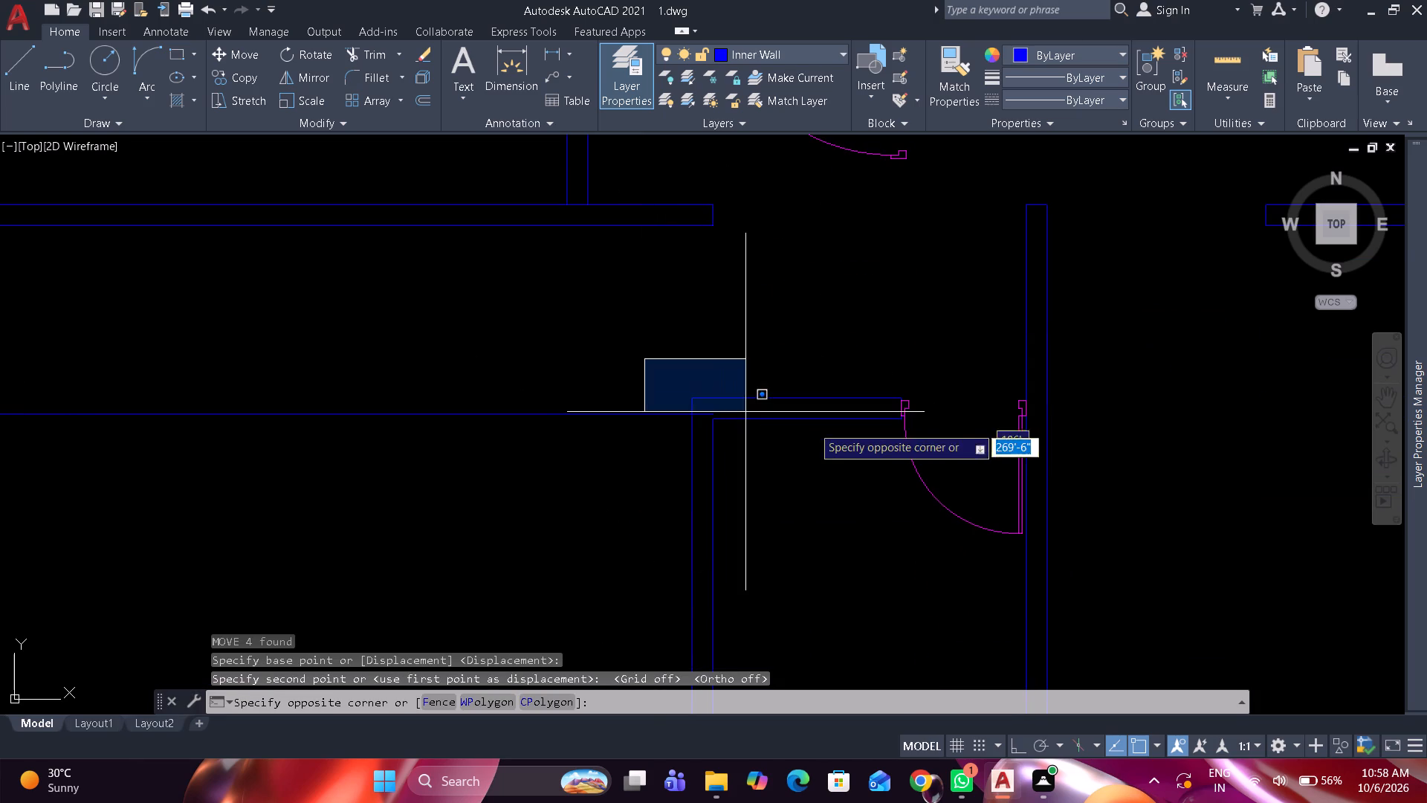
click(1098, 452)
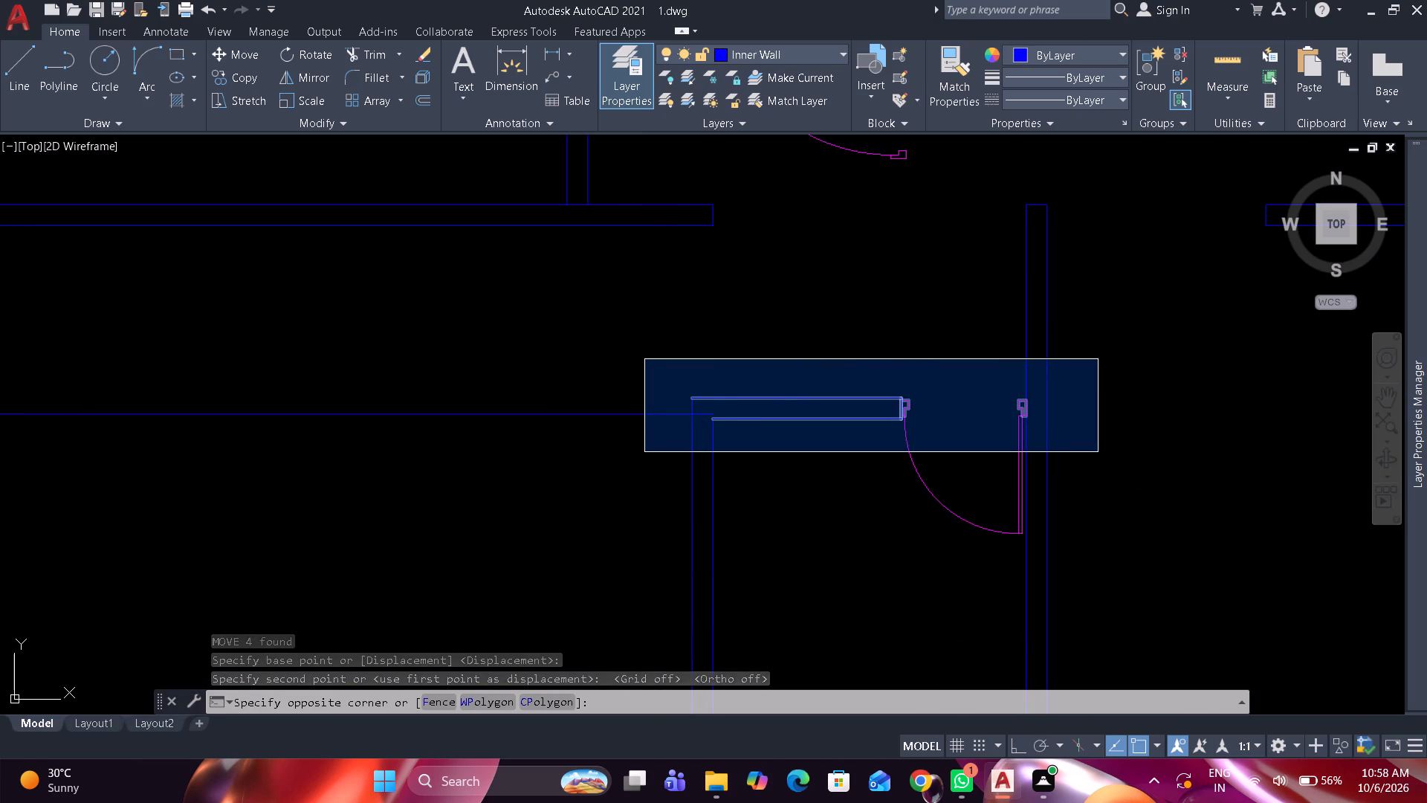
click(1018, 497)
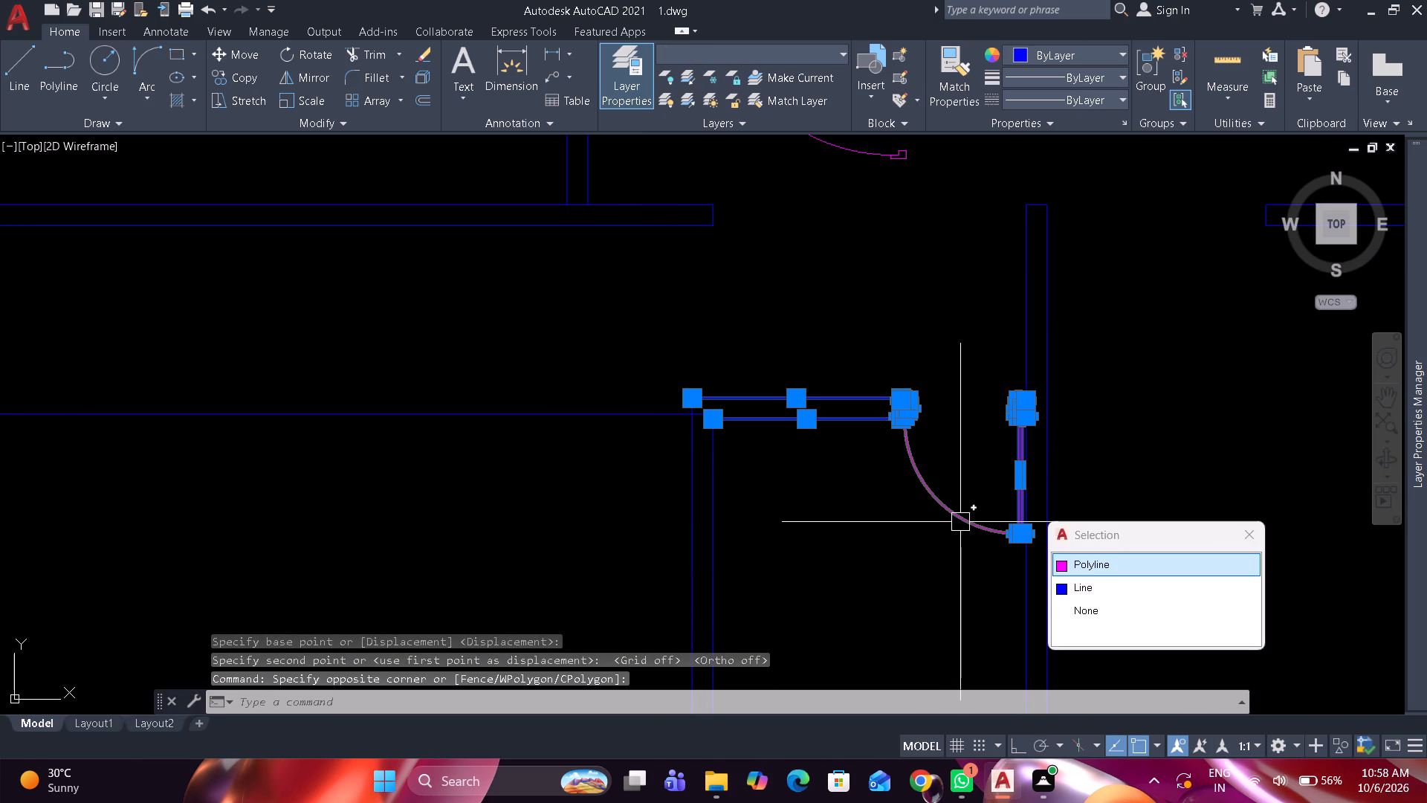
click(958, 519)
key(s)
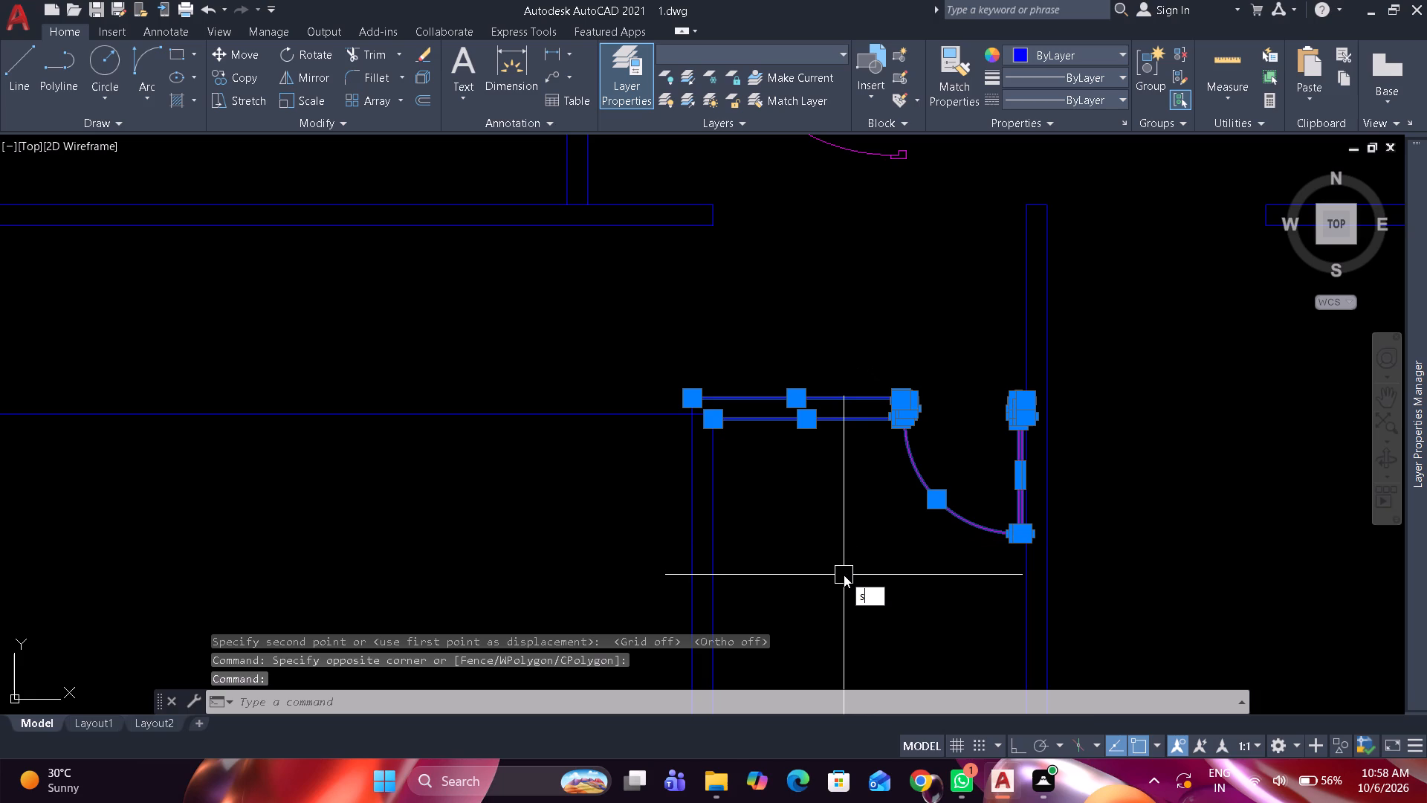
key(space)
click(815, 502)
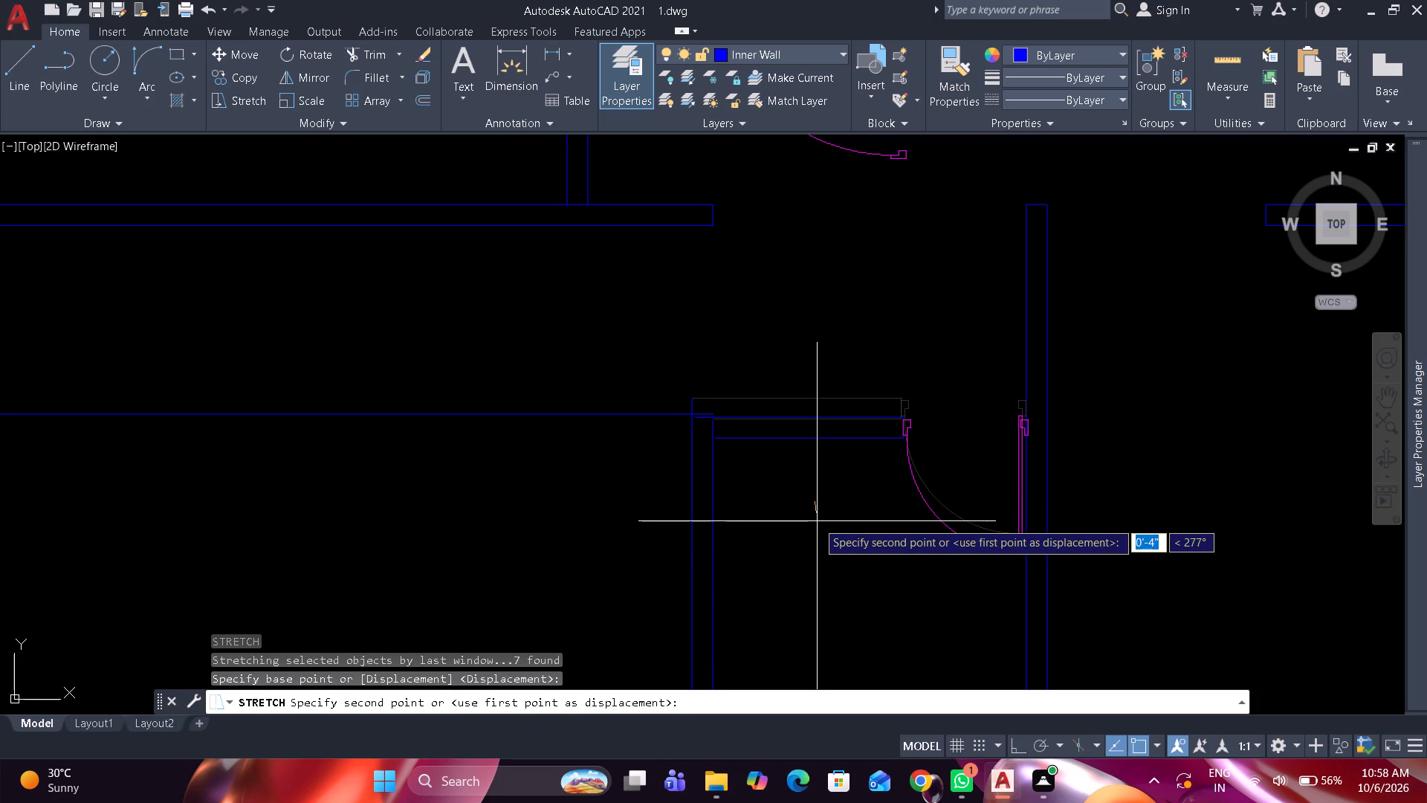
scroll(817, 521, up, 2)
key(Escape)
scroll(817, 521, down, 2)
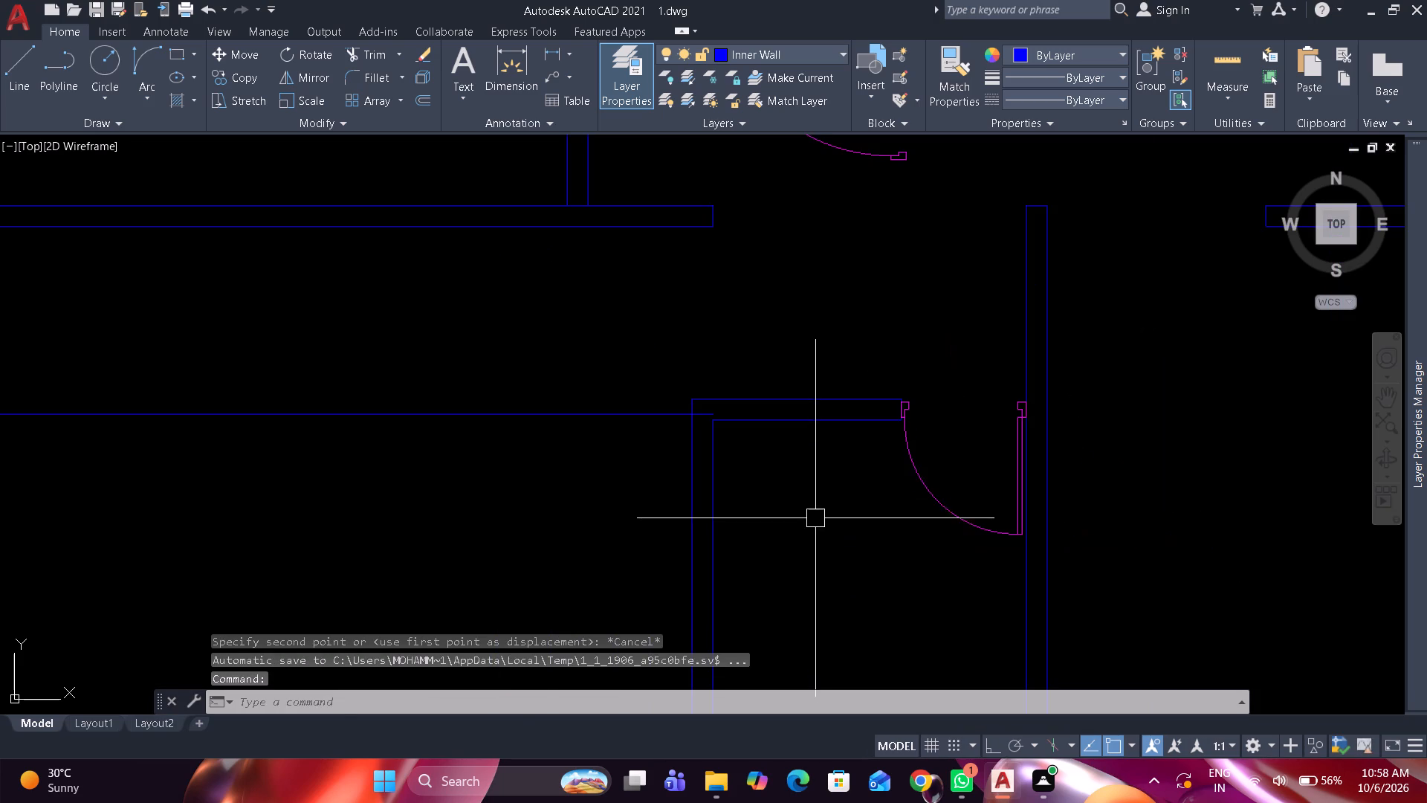
Select the small room's top wall lines together with its door leaf, arc and both frame pieces.
drag(657, 337, 674, 354)
click(1122, 575)
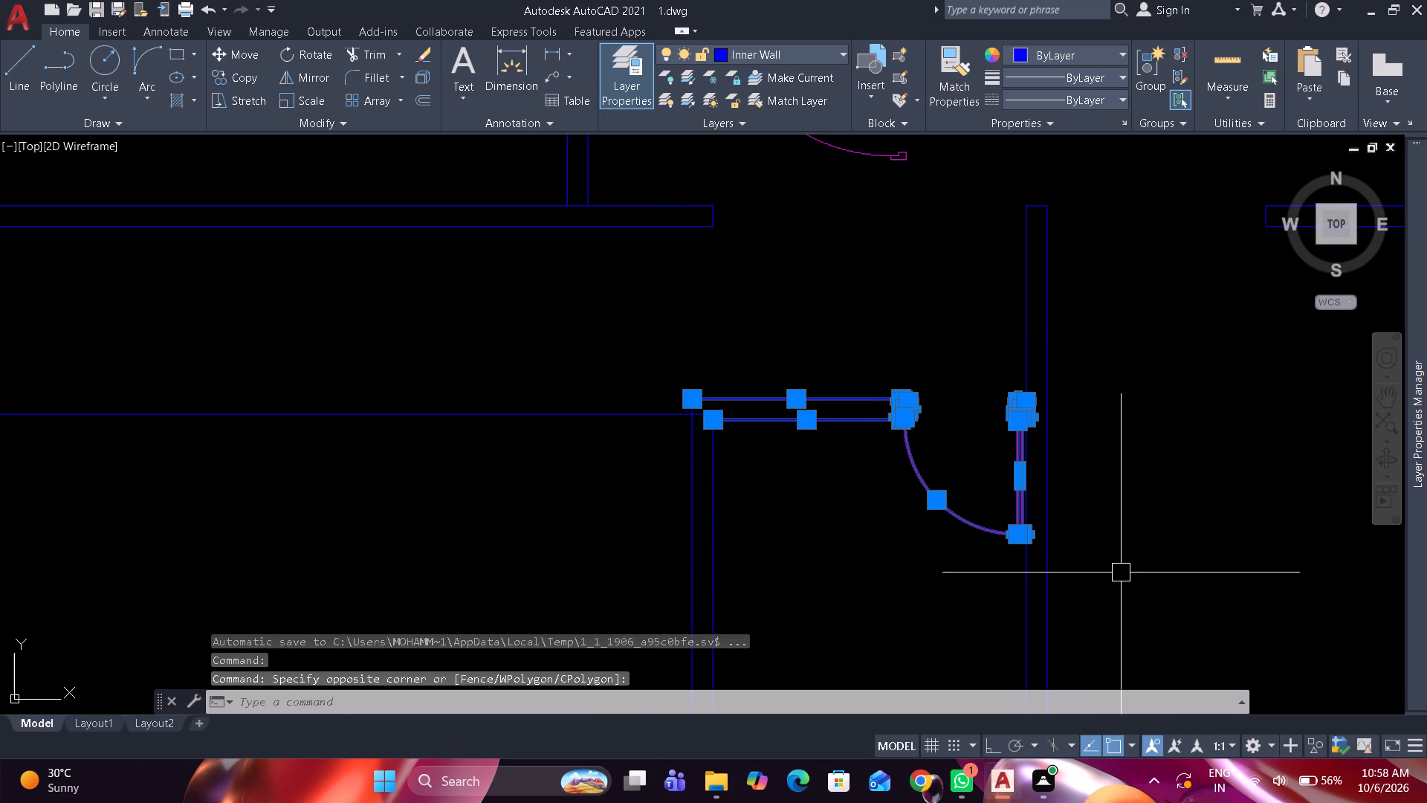
Stretch the selected top wall and door of the small room down onto the offset guide line.
scroll(772, 386, up, 2)
key(space)
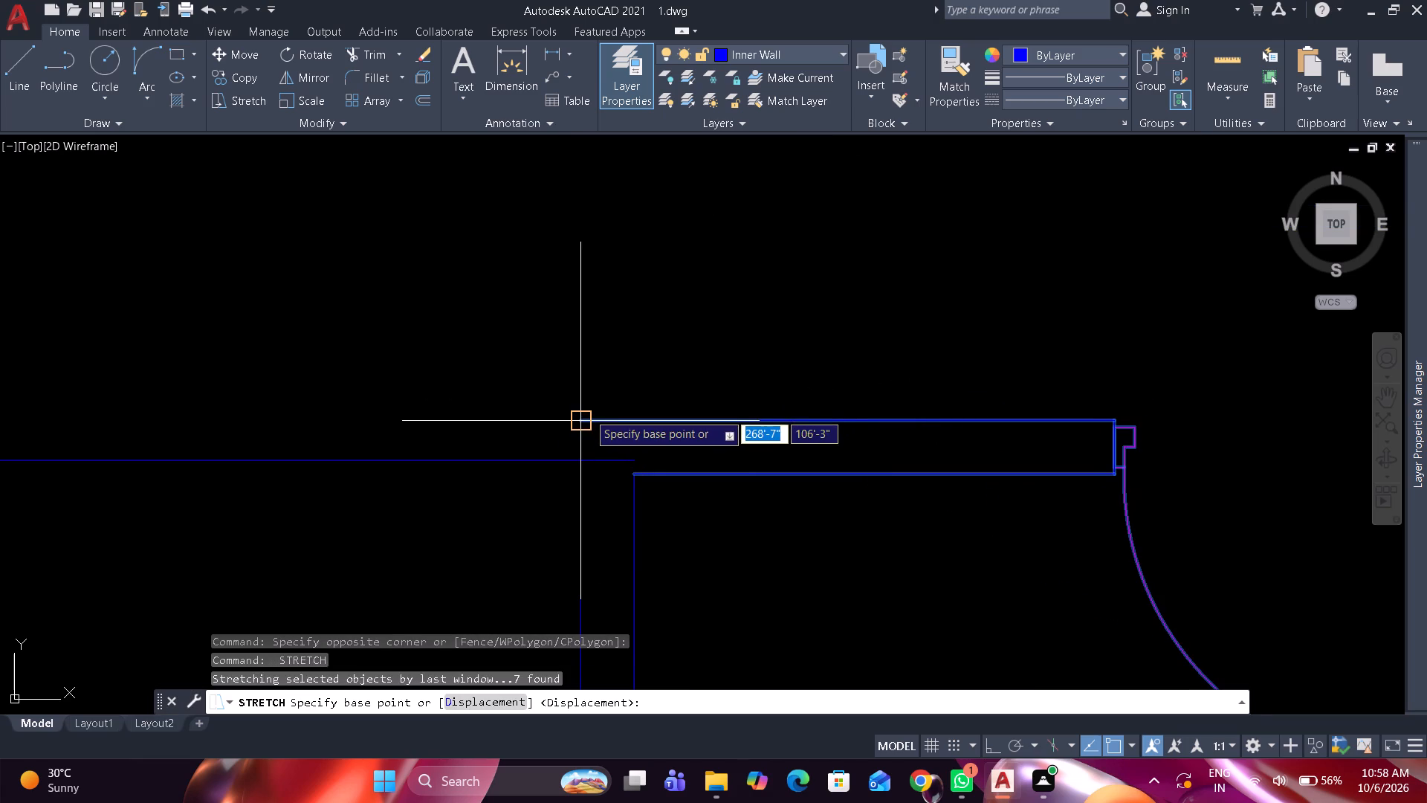
click(588, 413)
click(586, 458)
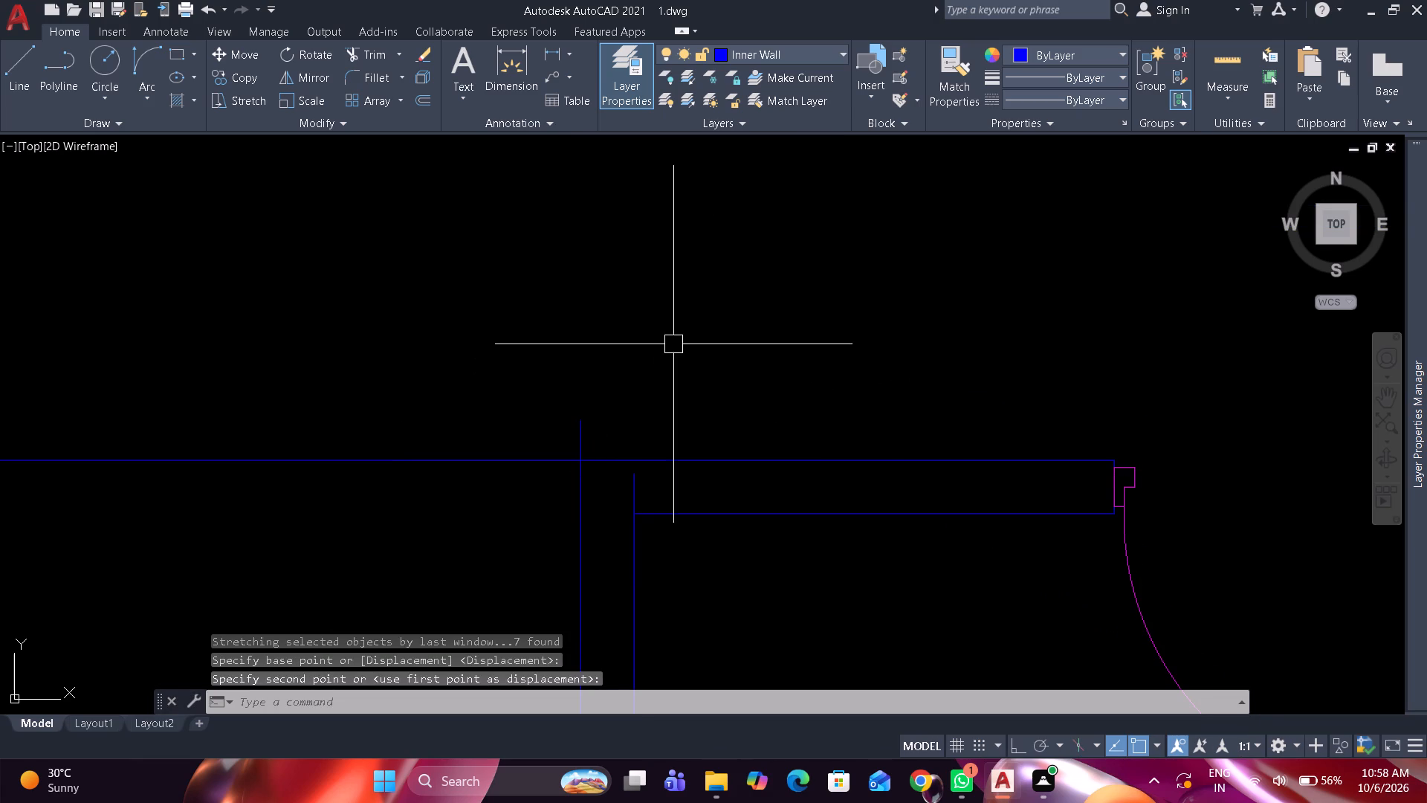
Trim the ends of the small room's two west wall lines that project past the lowered top wall.
text(tr)
key(space)
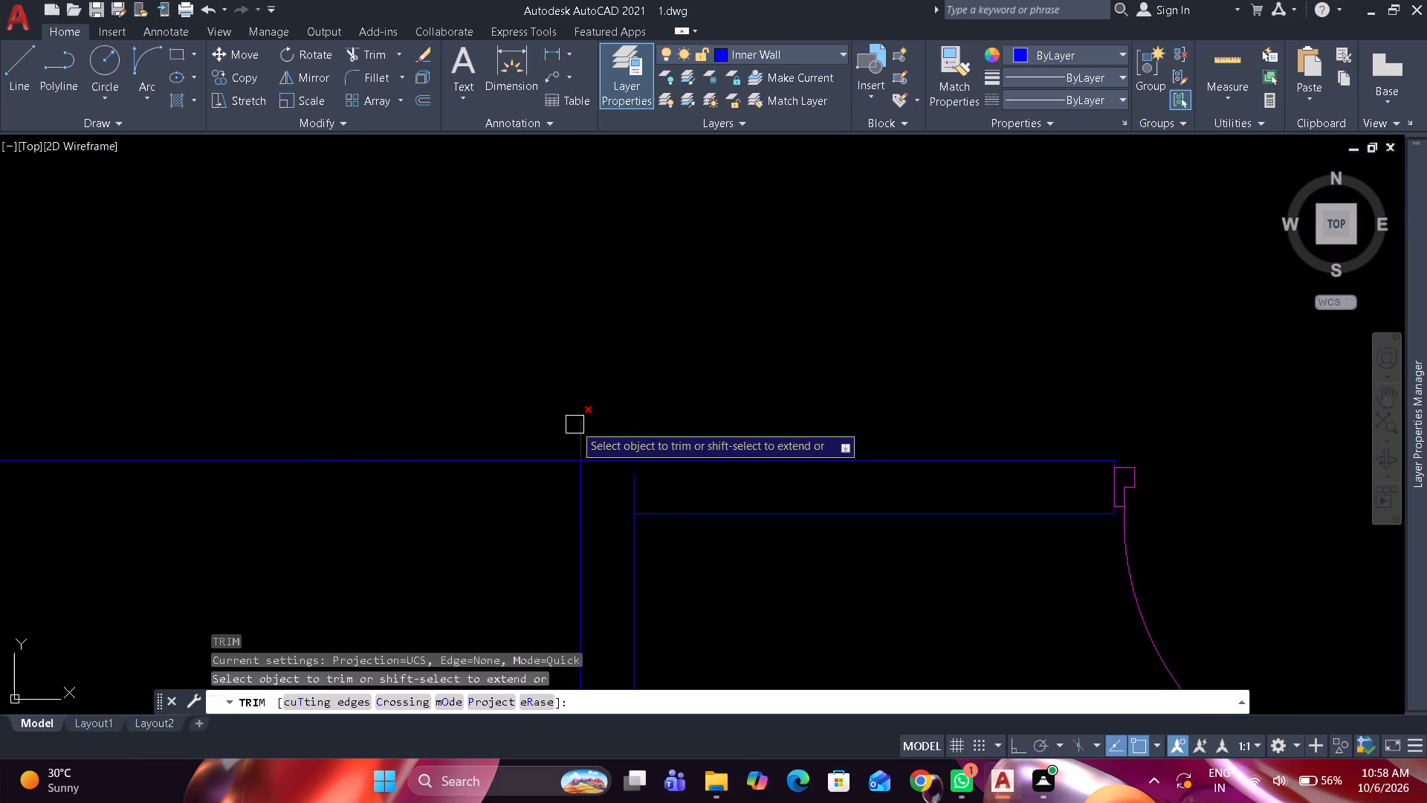
click(575, 425)
drag(636, 488, 639, 480)
scroll(713, 306, down, 2)
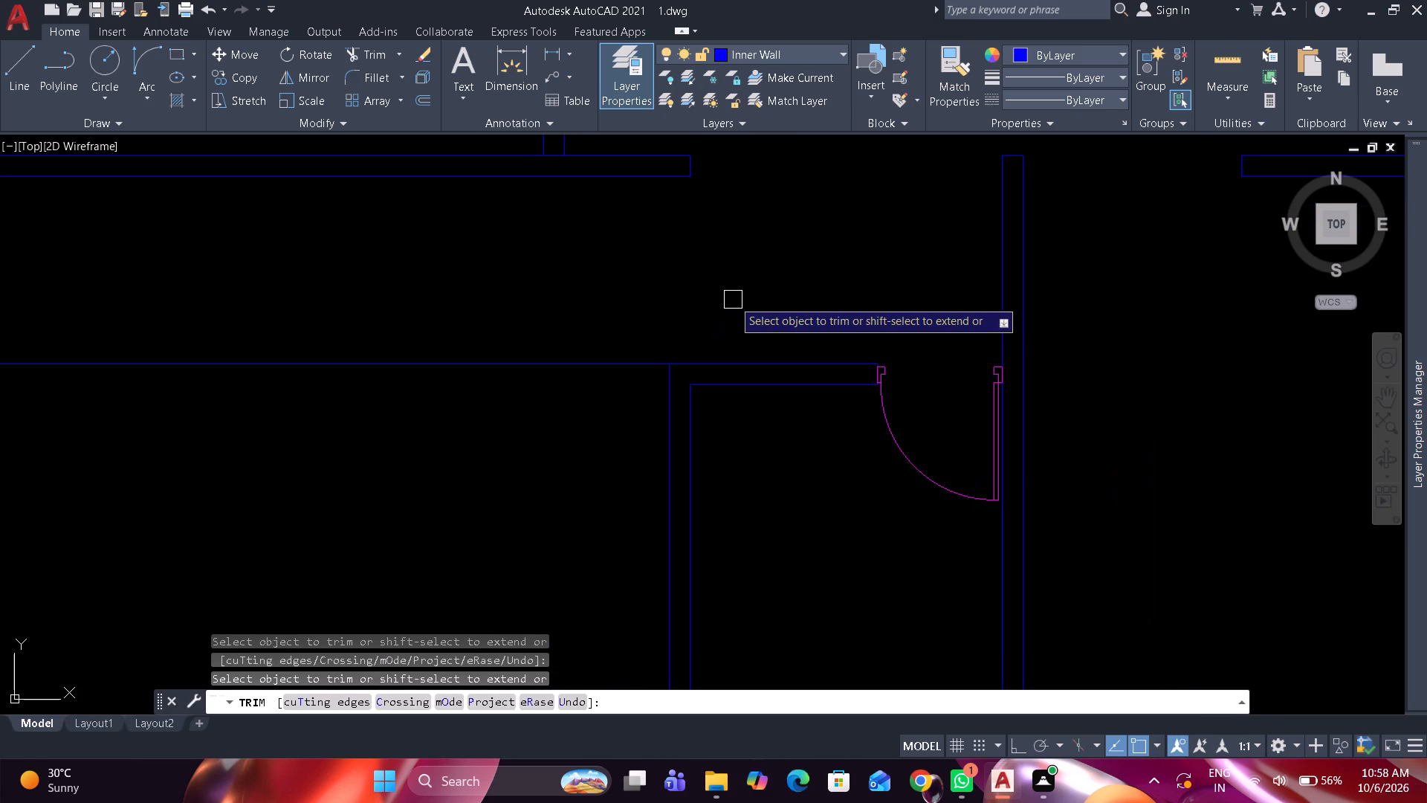
key(space)
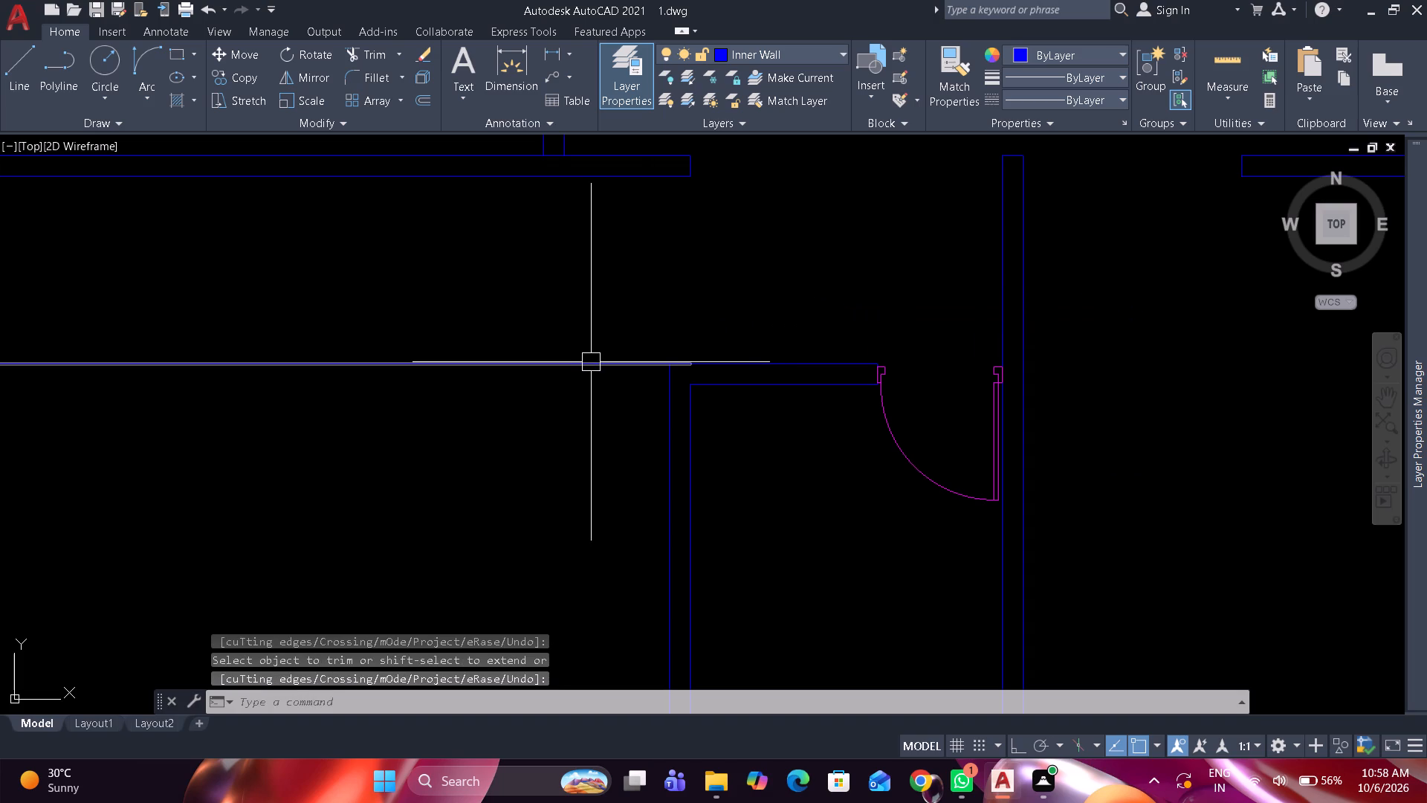
Erase the horizontal offset guide line west of the small room's top wall.
click(591, 362)
text(e)
key(space)
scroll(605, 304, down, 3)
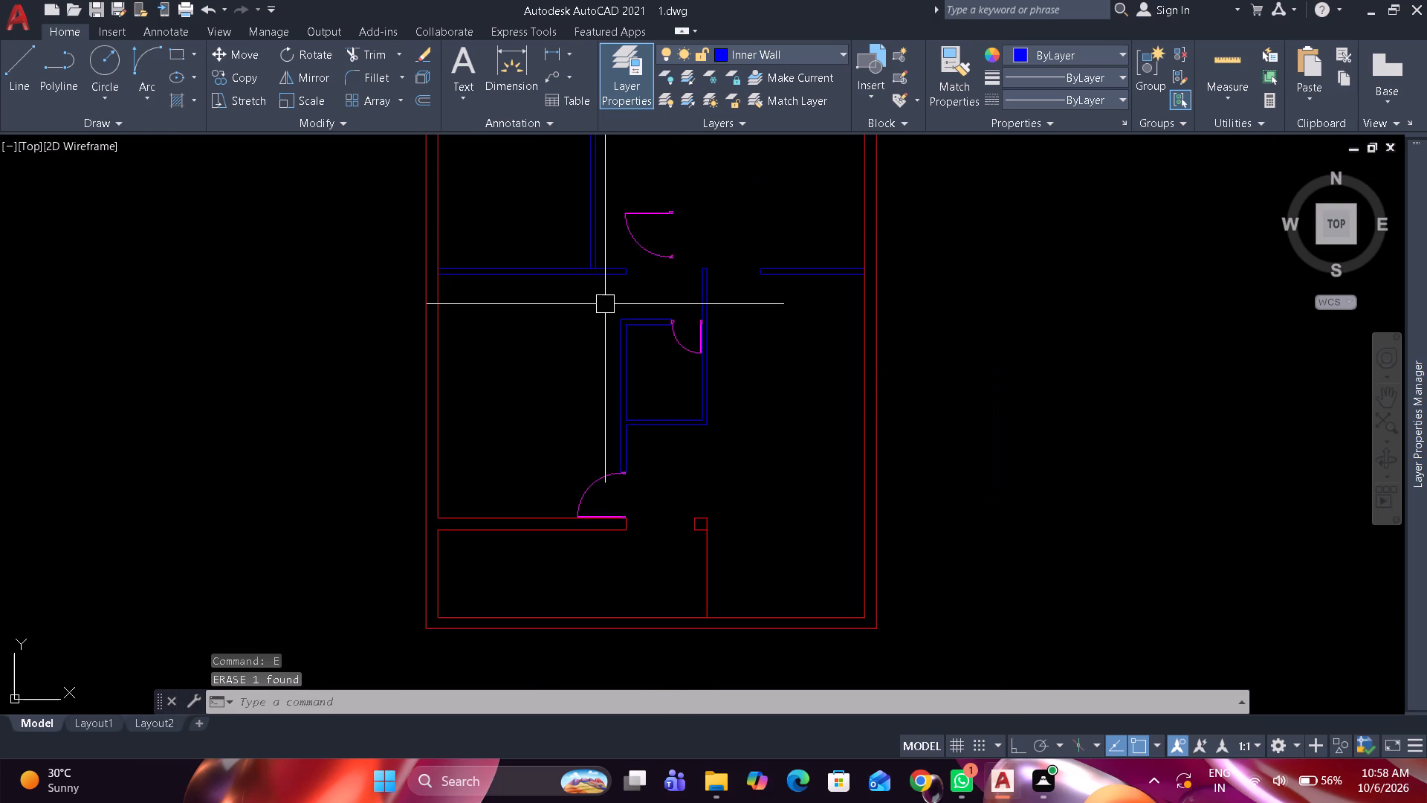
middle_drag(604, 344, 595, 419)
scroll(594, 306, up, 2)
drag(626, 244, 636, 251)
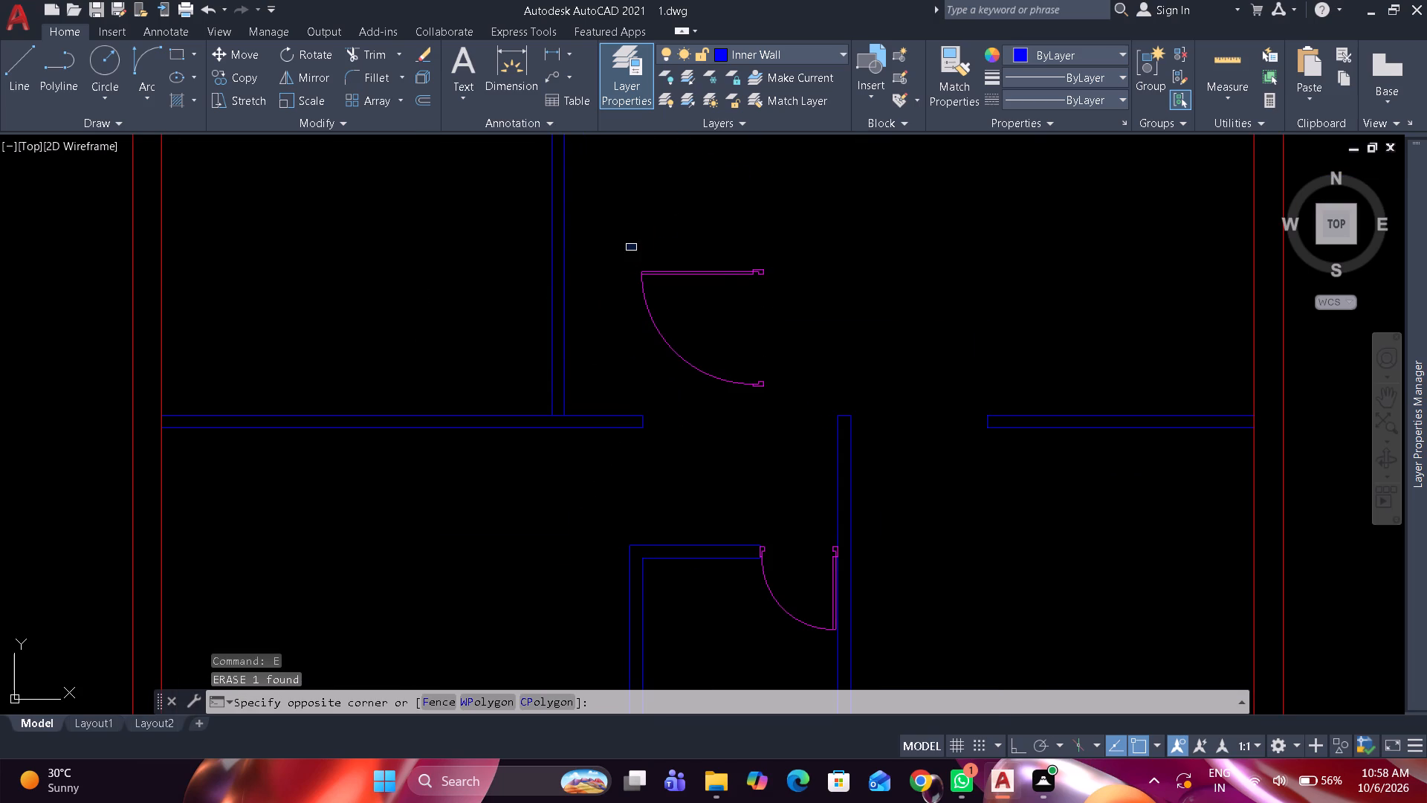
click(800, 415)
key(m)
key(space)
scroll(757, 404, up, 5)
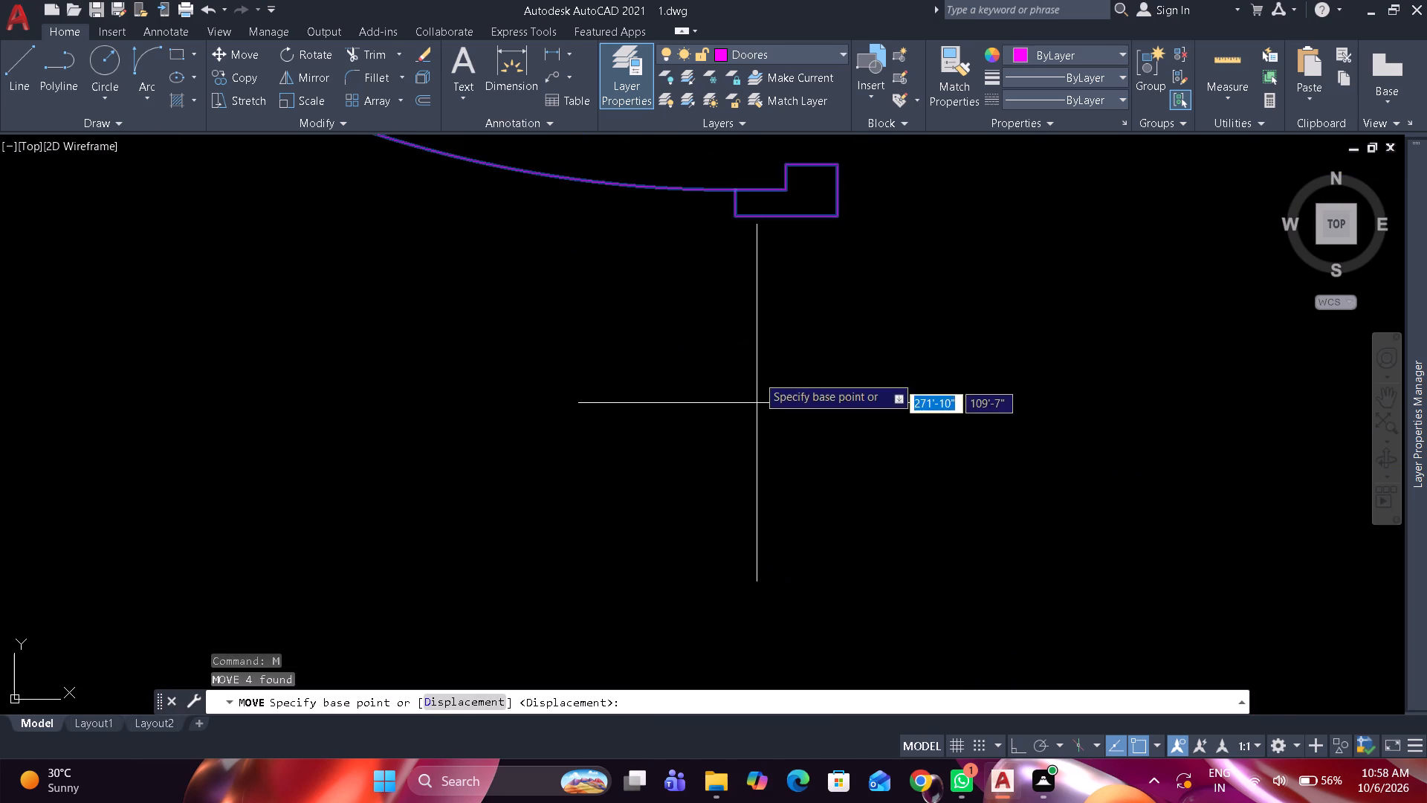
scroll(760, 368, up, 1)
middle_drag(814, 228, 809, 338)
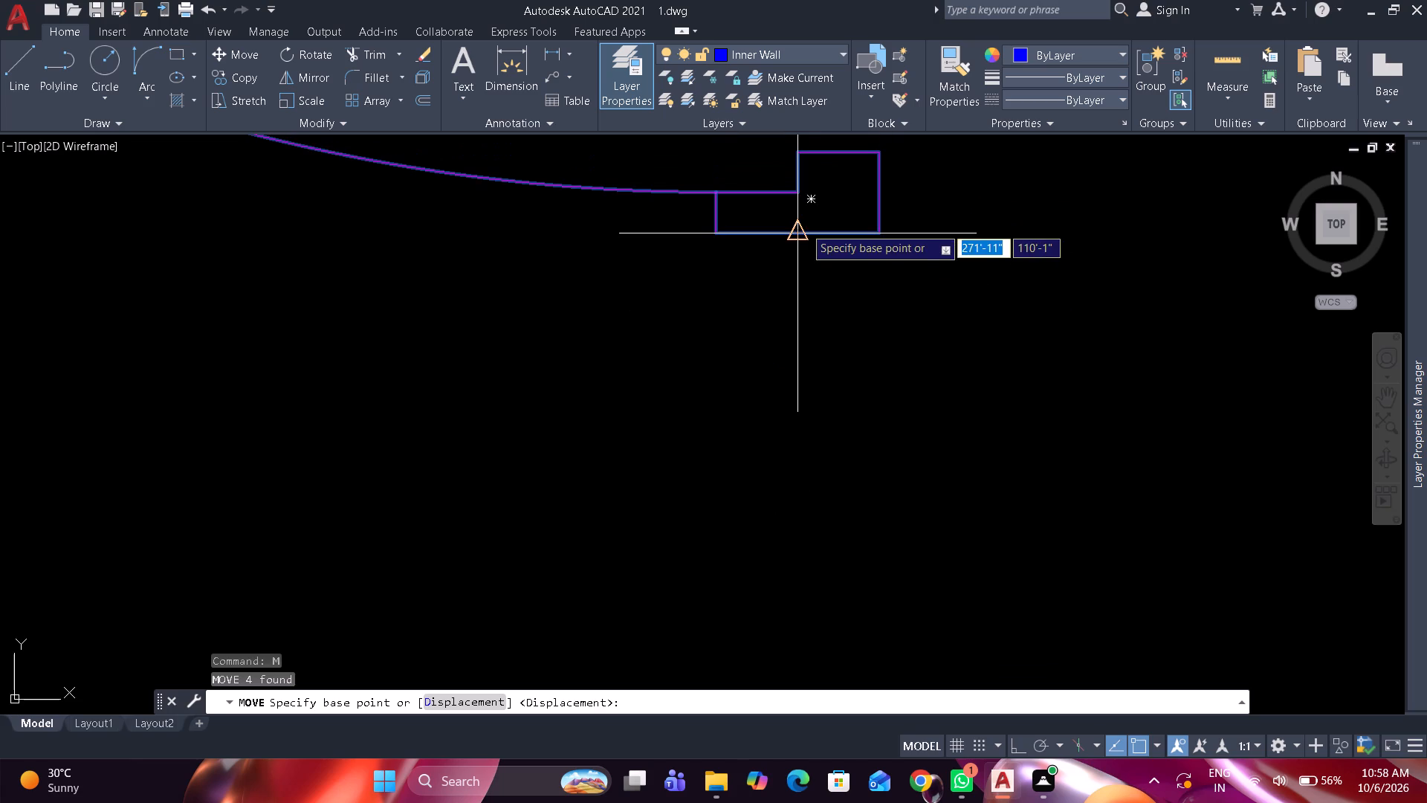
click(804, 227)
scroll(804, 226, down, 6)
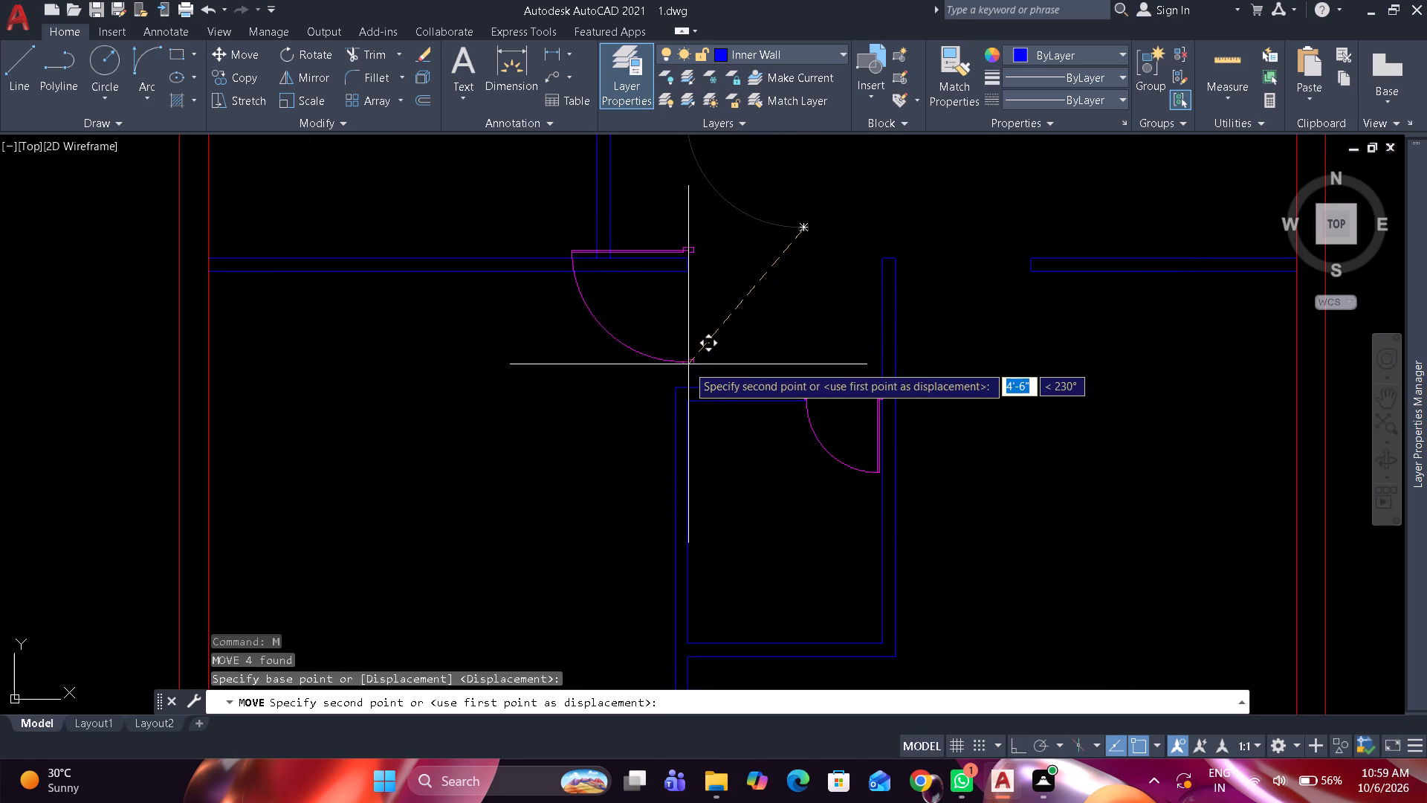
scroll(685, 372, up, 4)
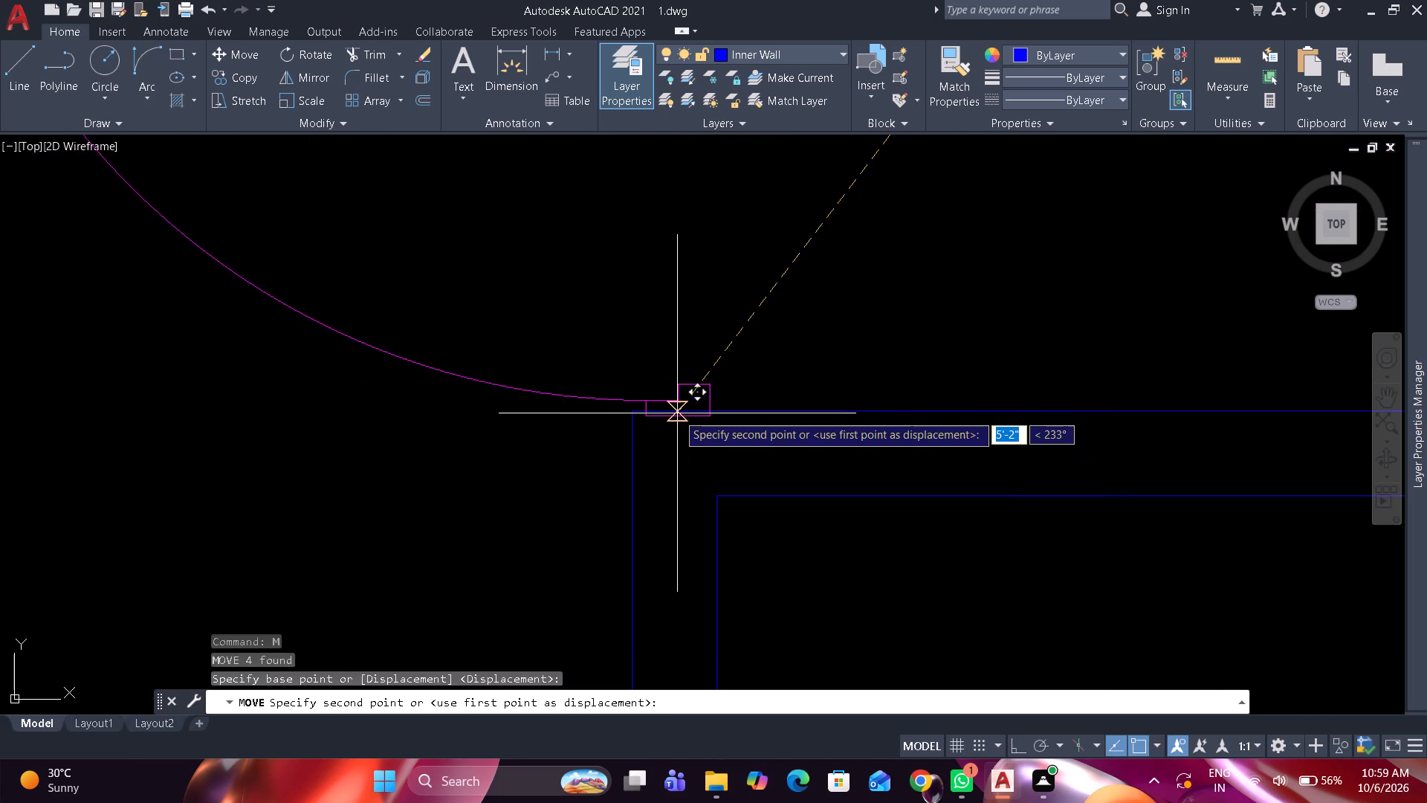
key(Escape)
Erase the loose door above the horizontal partition, with leaf, arc and both frame pieces, leaving the partition's end line.
scroll(670, 373, down, 6)
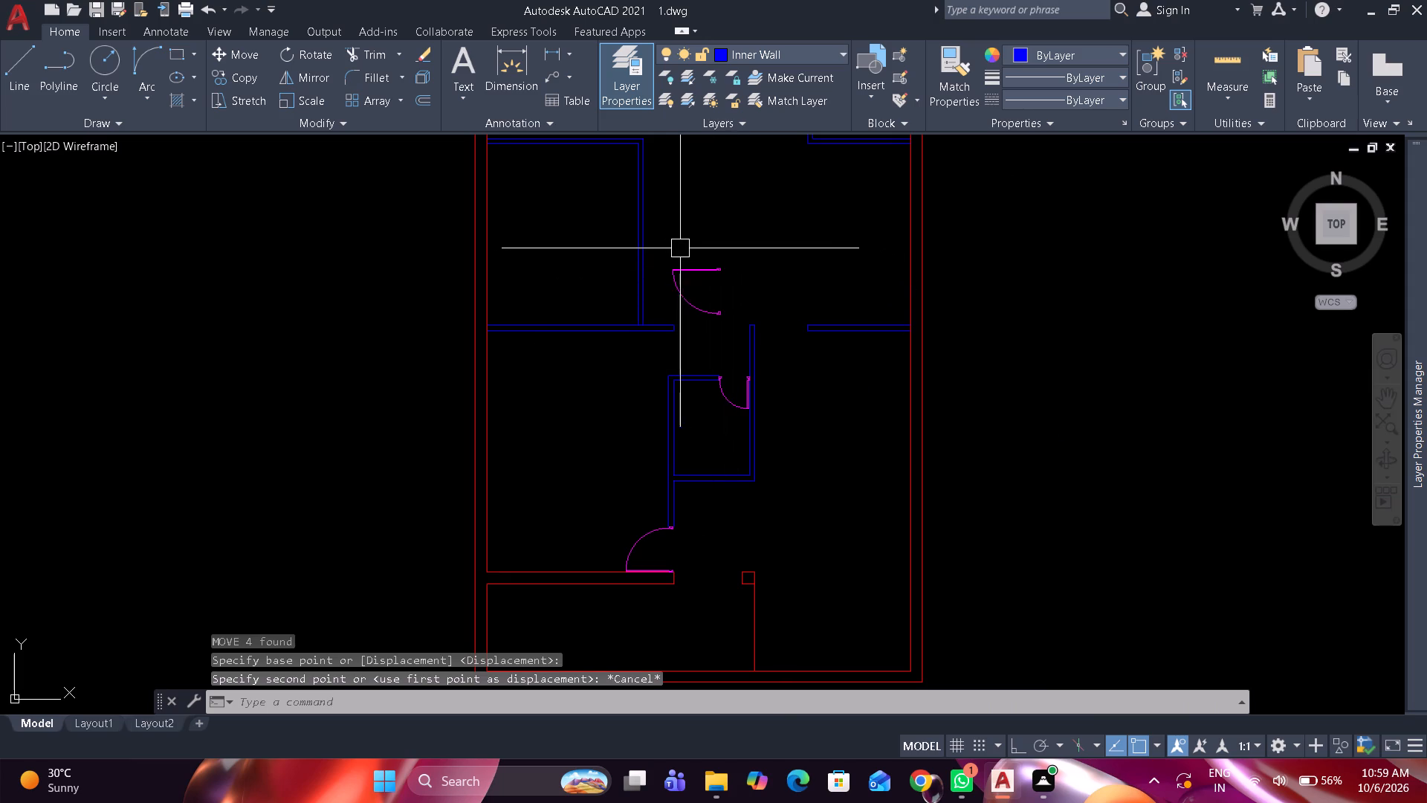
click(668, 248)
click(732, 335)
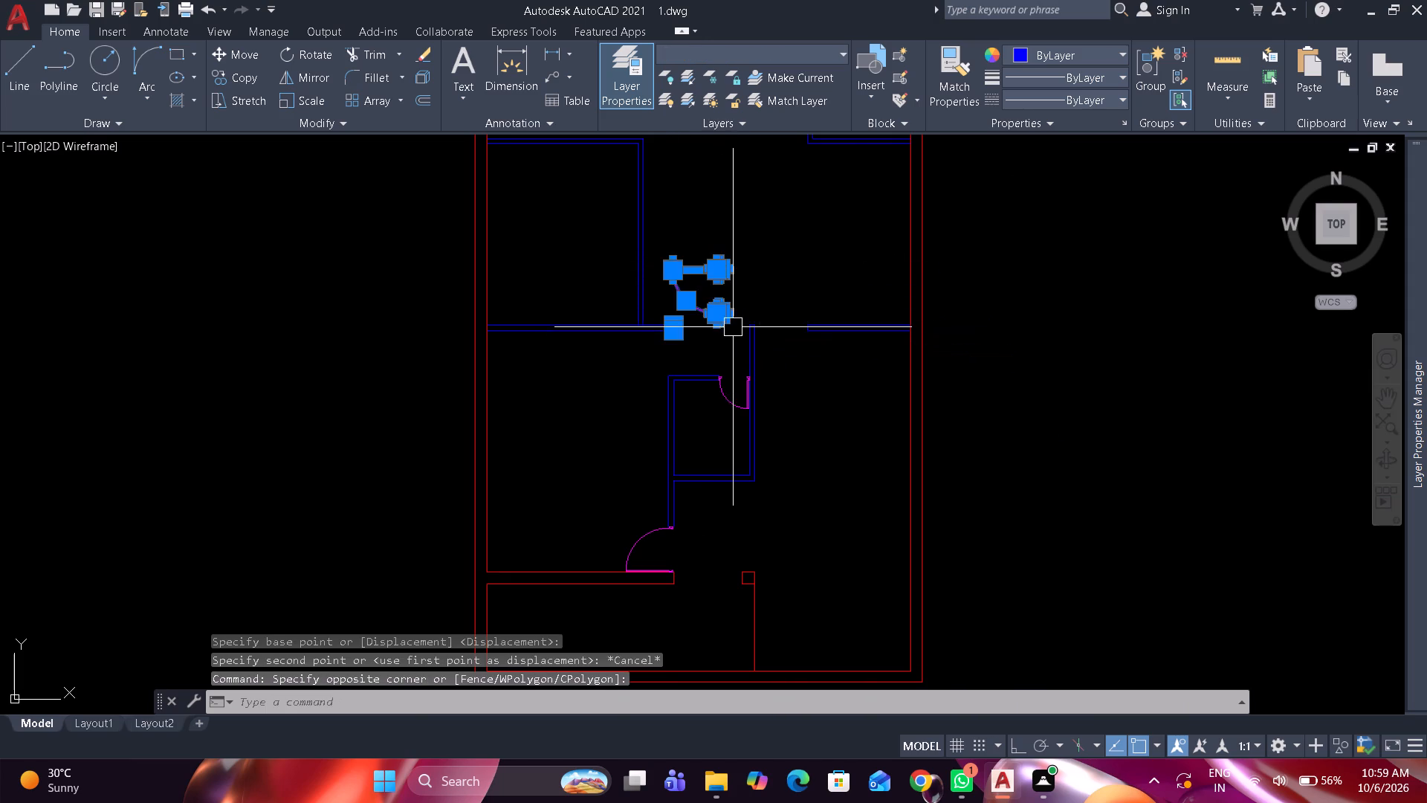
scroll(733, 327, up, 4)
shift+drag(311, 278, 322, 300)
shift+click(400, 430)
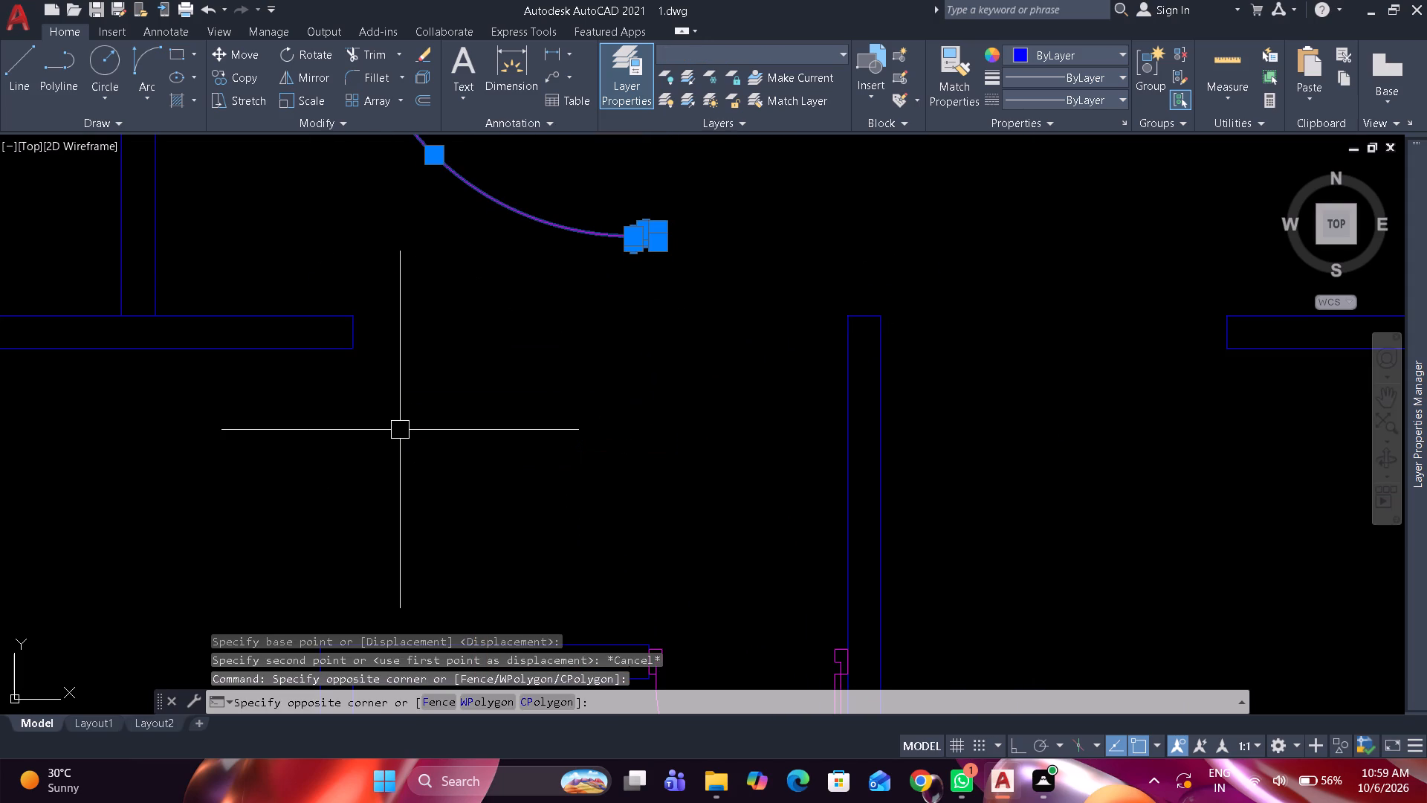
key(e)
key(space)
Mirror the lower door, with both frame pieces, about a horizontal line through the midpoint of the small room's west wall, keeping the source.
scroll(476, 299, down, 5)
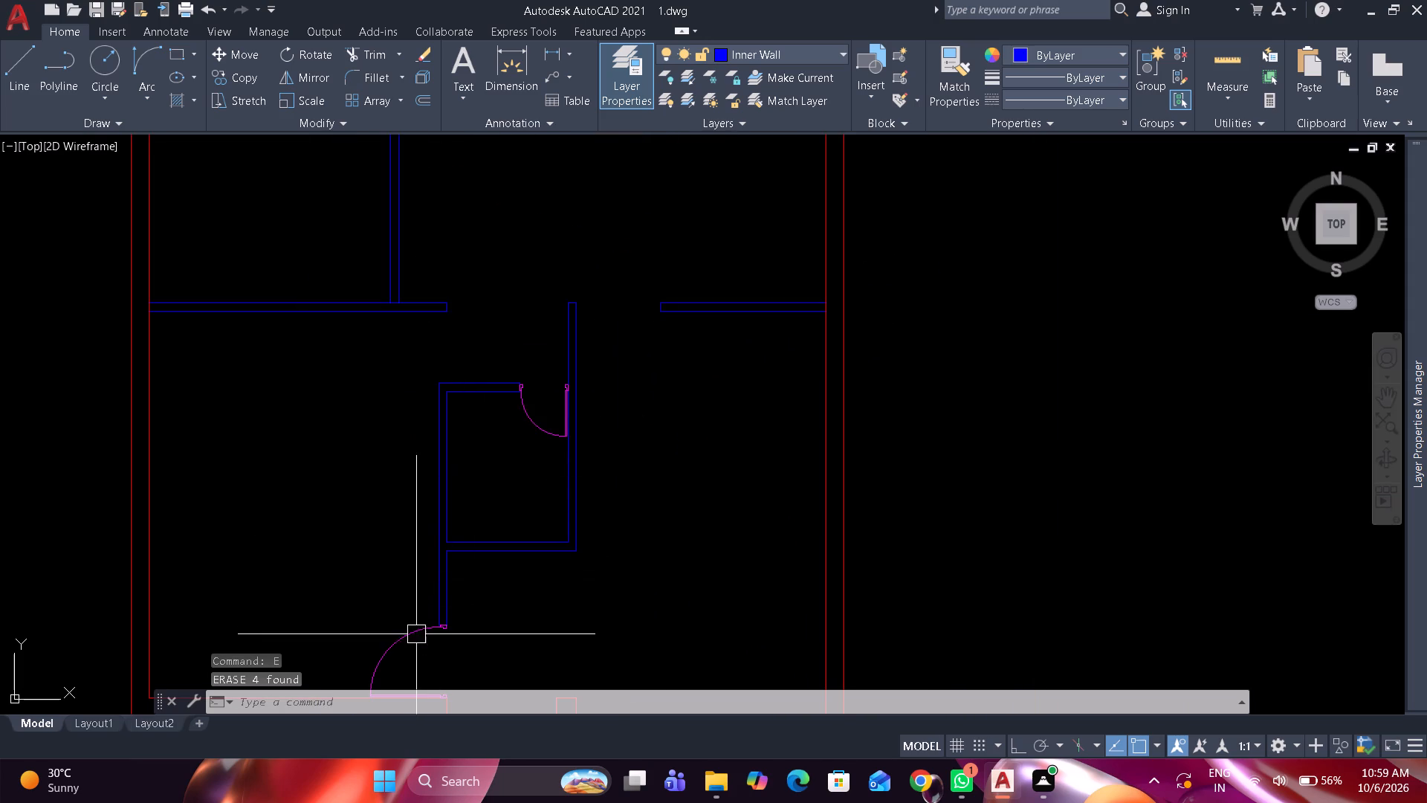
middle_drag(416, 634, 482, 389)
scroll(453, 474, up, 3)
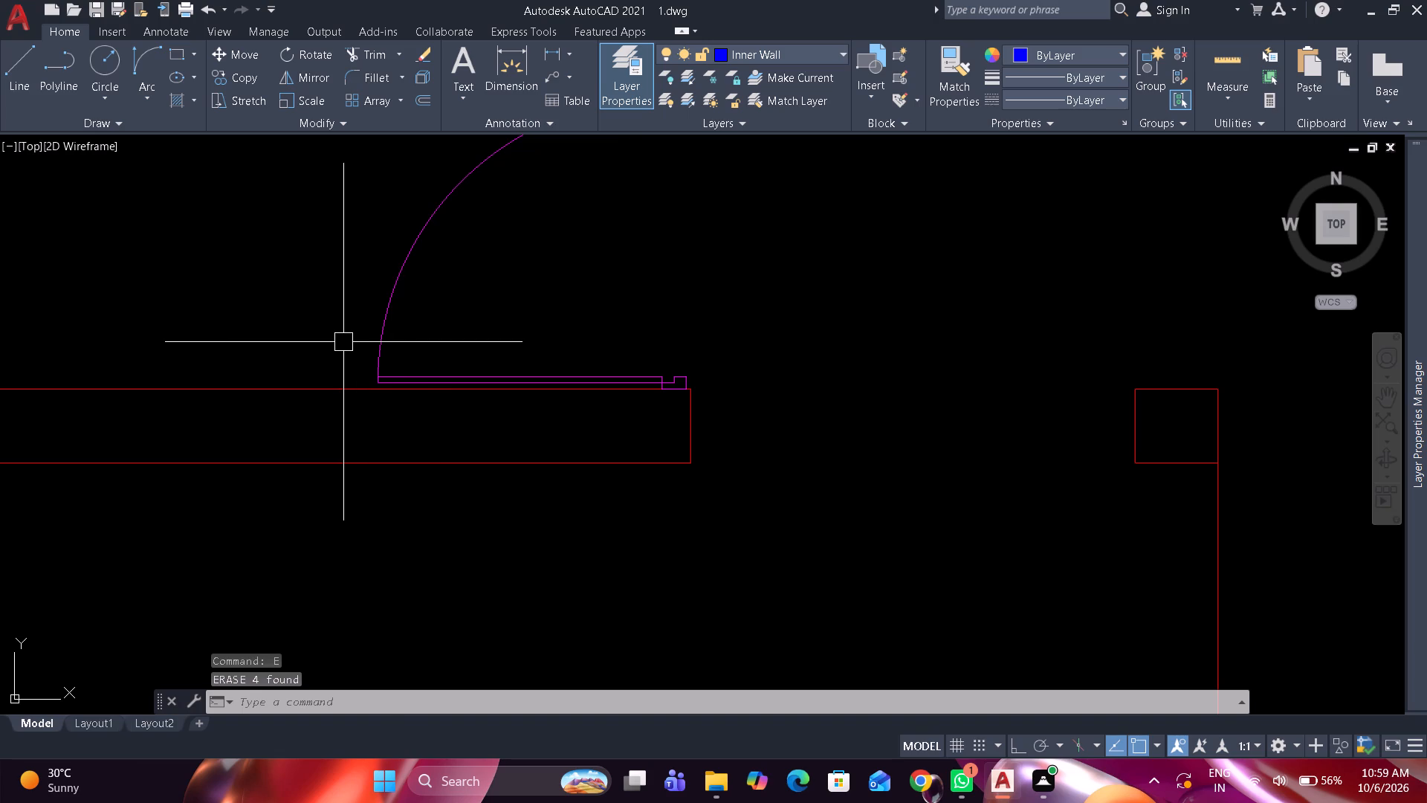
drag(289, 309, 363, 324)
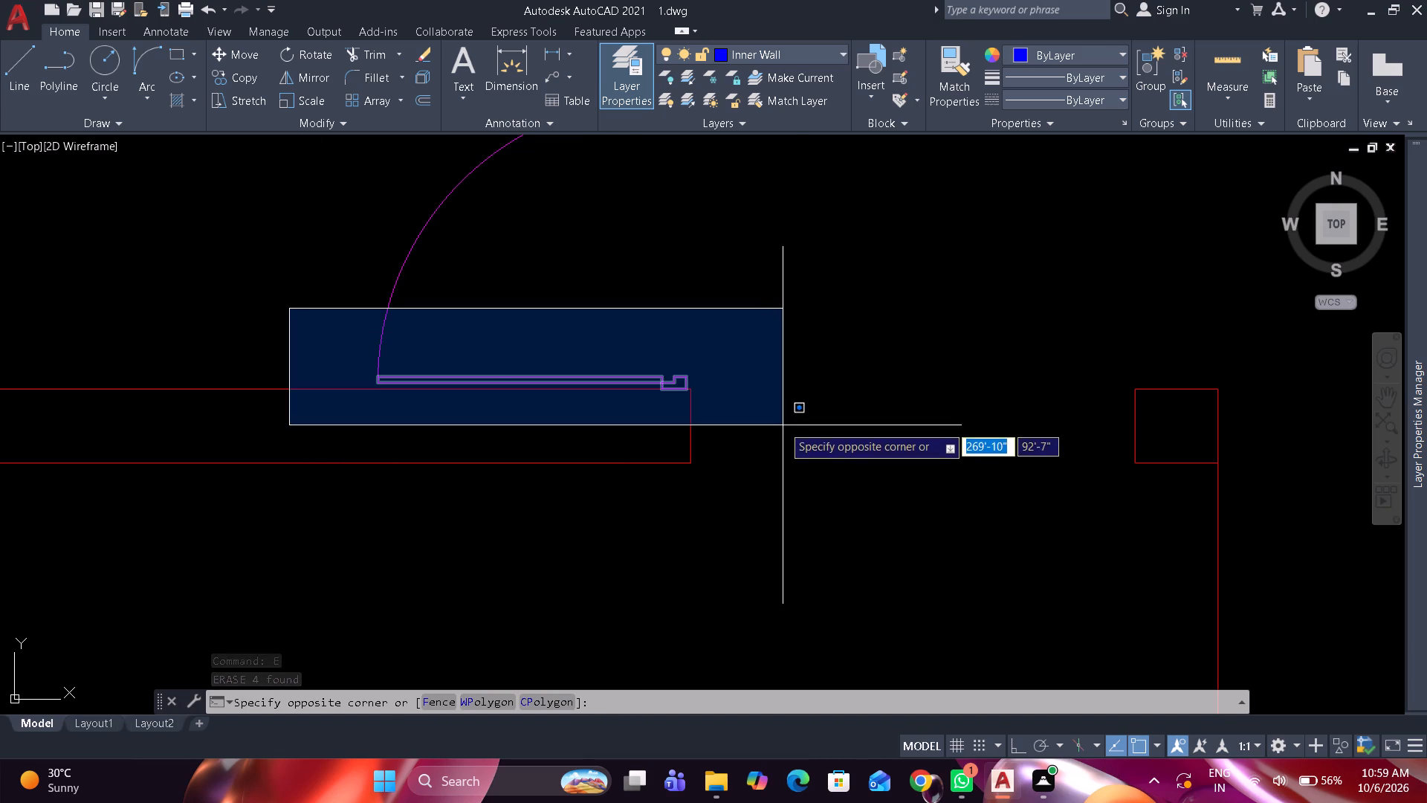
click(783, 425)
middle_drag(652, 428, 687, 730)
drag(609, 469, 539, 416)
drag(510, 403, 527, 399)
scroll(711, 401, up, 1)
click(732, 413)
scroll(796, 395, down, 4)
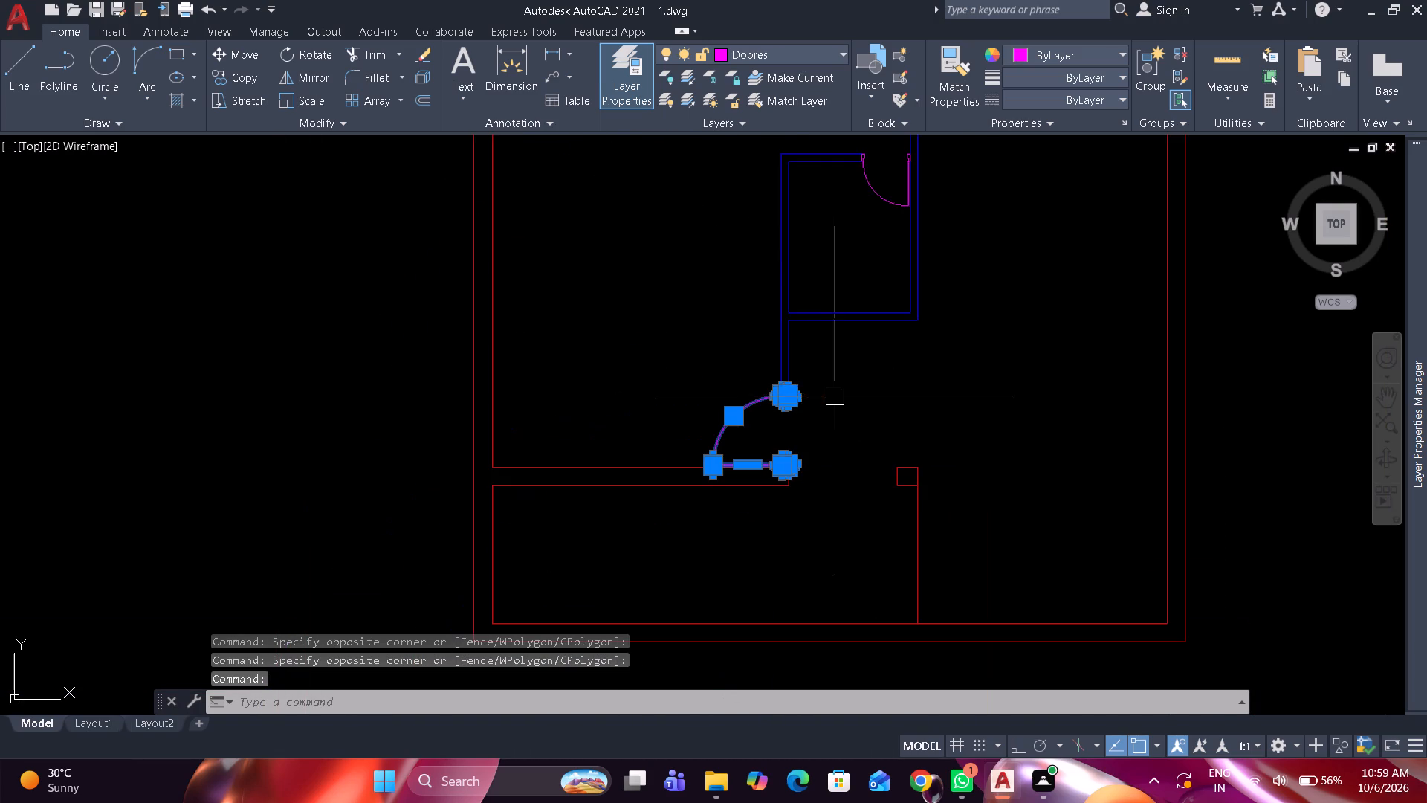
middle_drag(841, 402, 828, 467)
key(m)
key(i)
key(space)
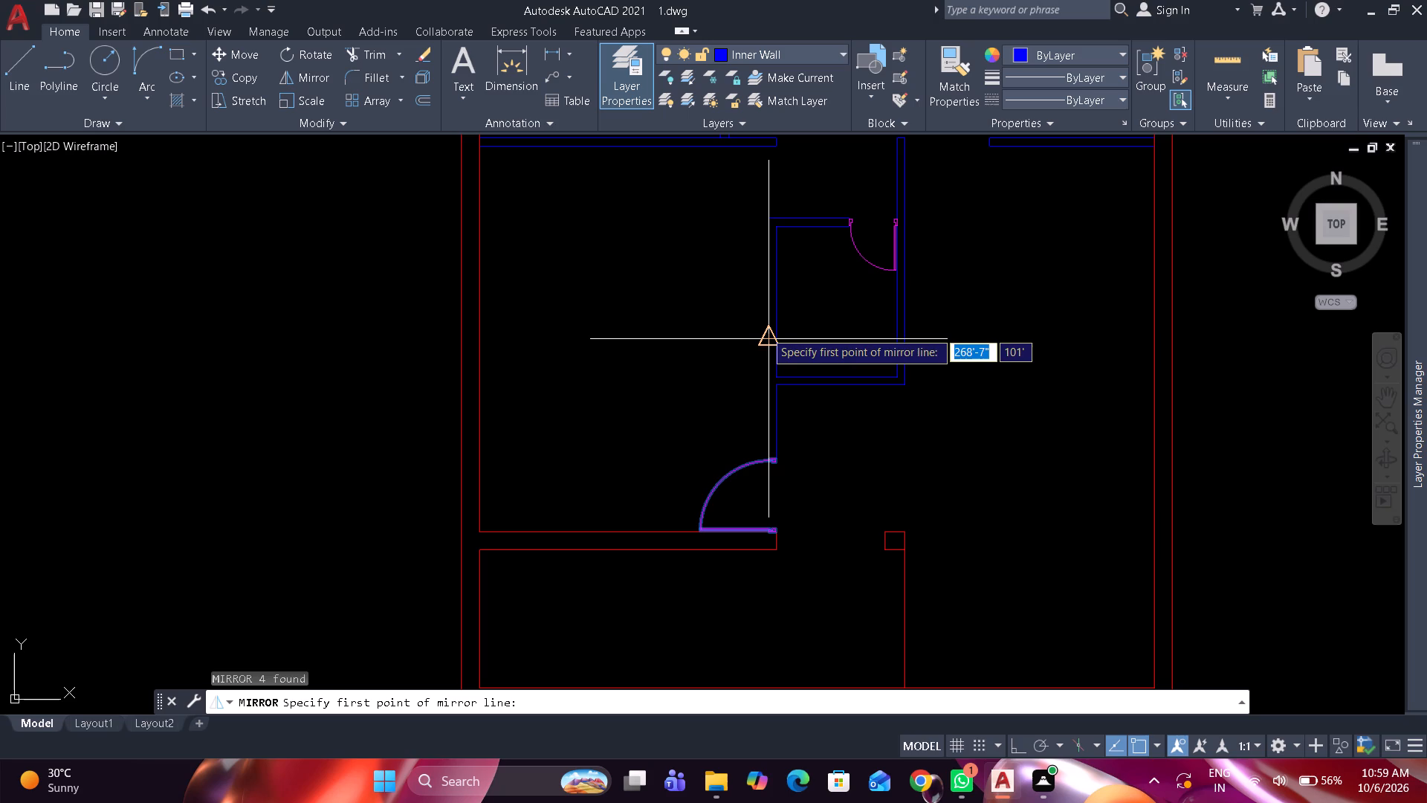
click(764, 332)
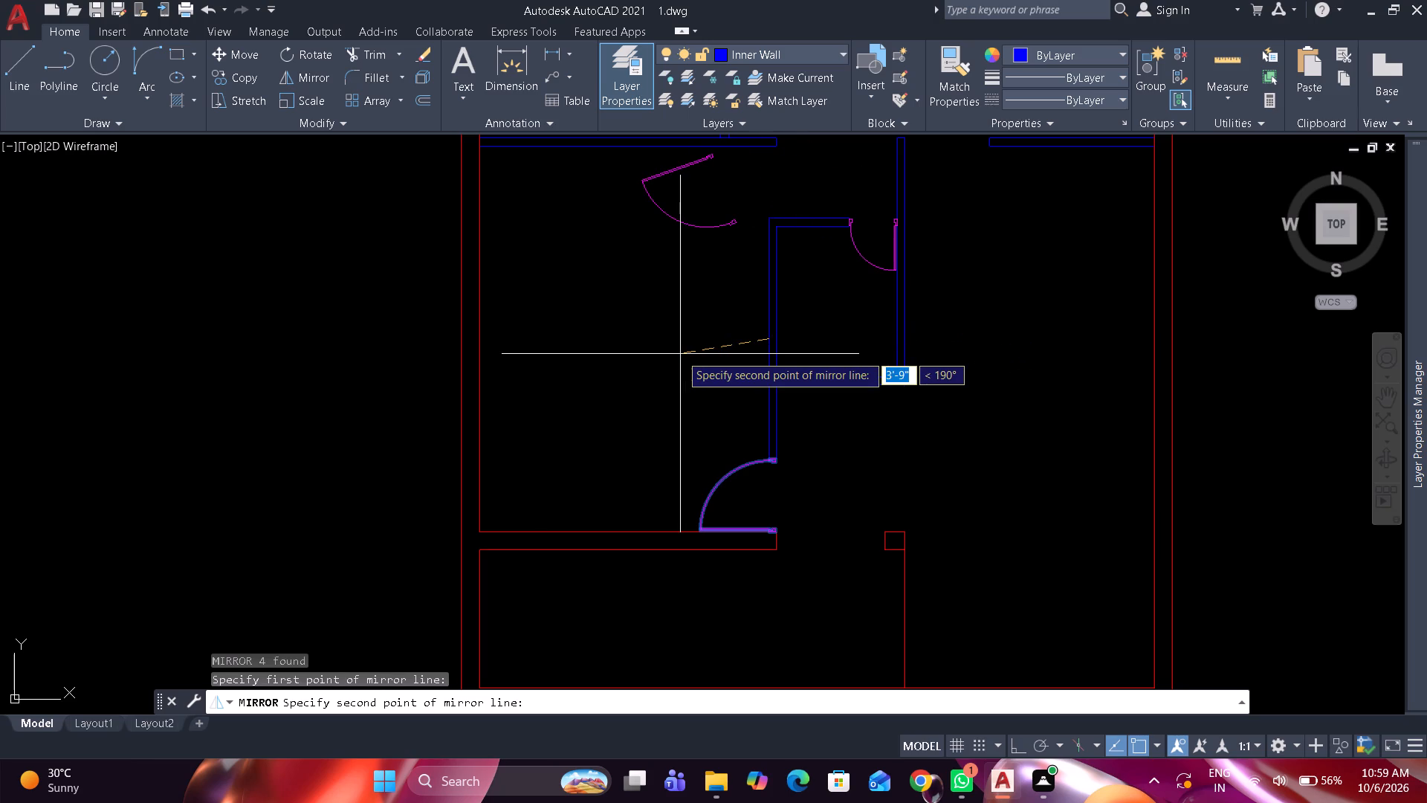
key(F8)
click(662, 356)
key(space)
Examine how the mirrored door fits between the horizontal partition and the small room's top wall, and check the whole plan.
scroll(789, 183, up, 4)
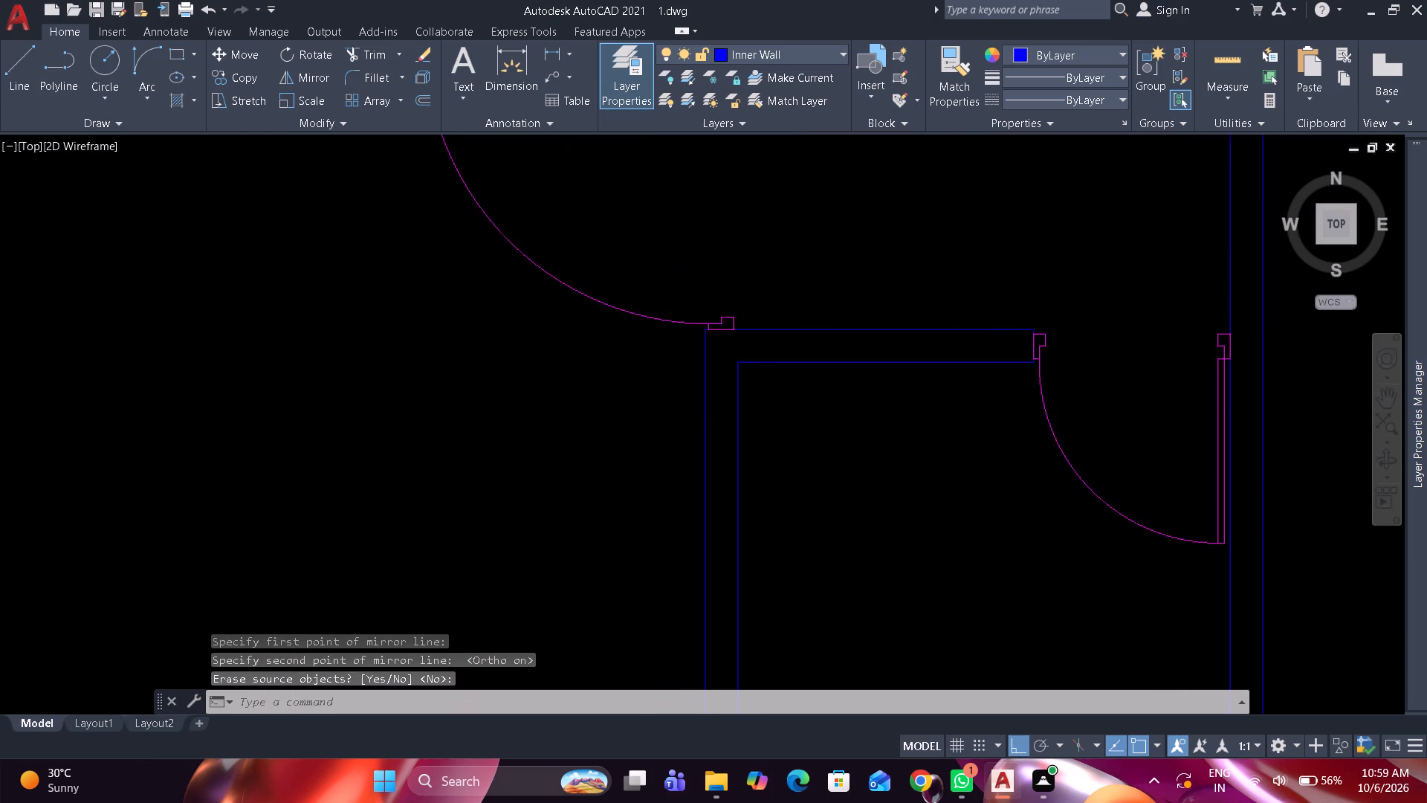
scroll(778, 512, down, 2)
scroll(749, 291, up, 4)
scroll(744, 288, down, 3)
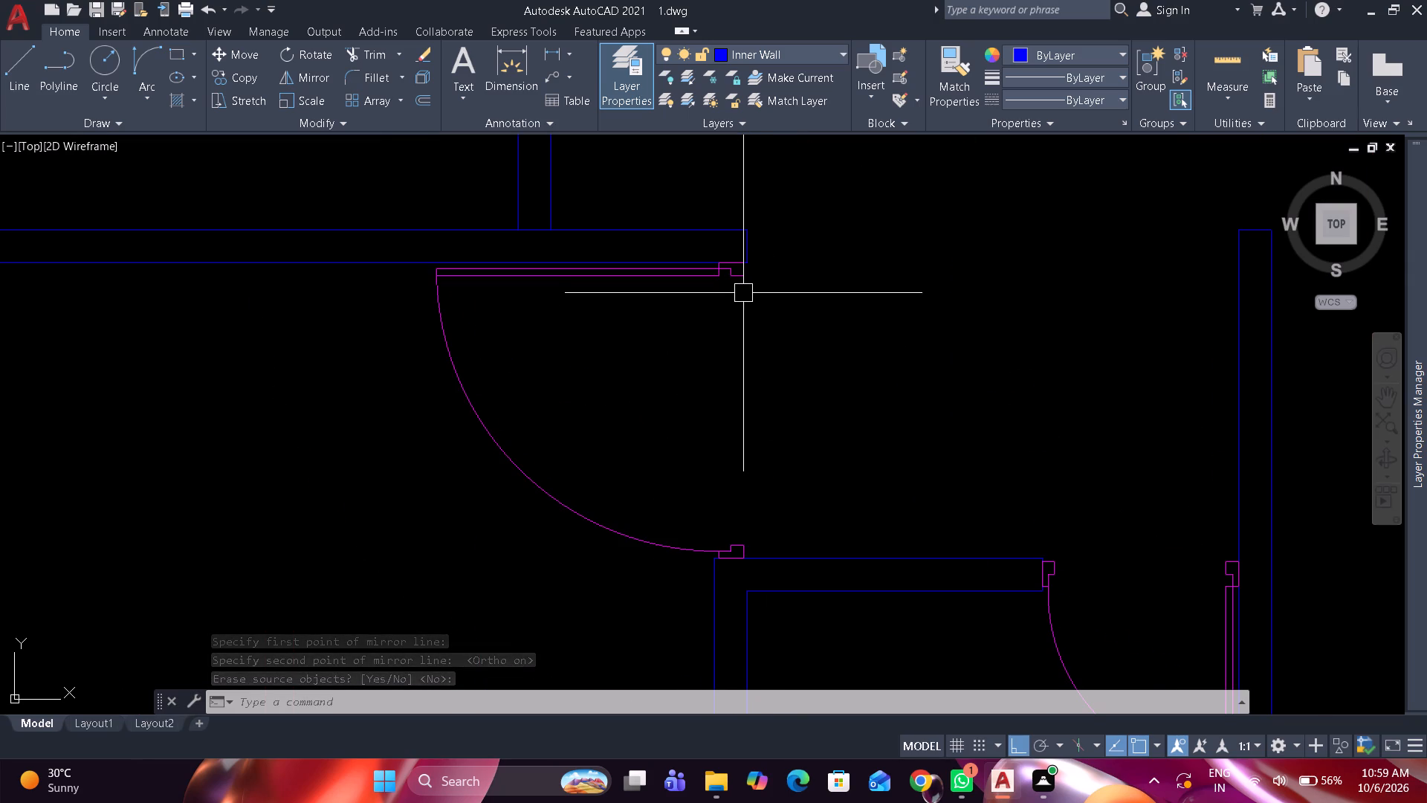
scroll(735, 318, down, 1)
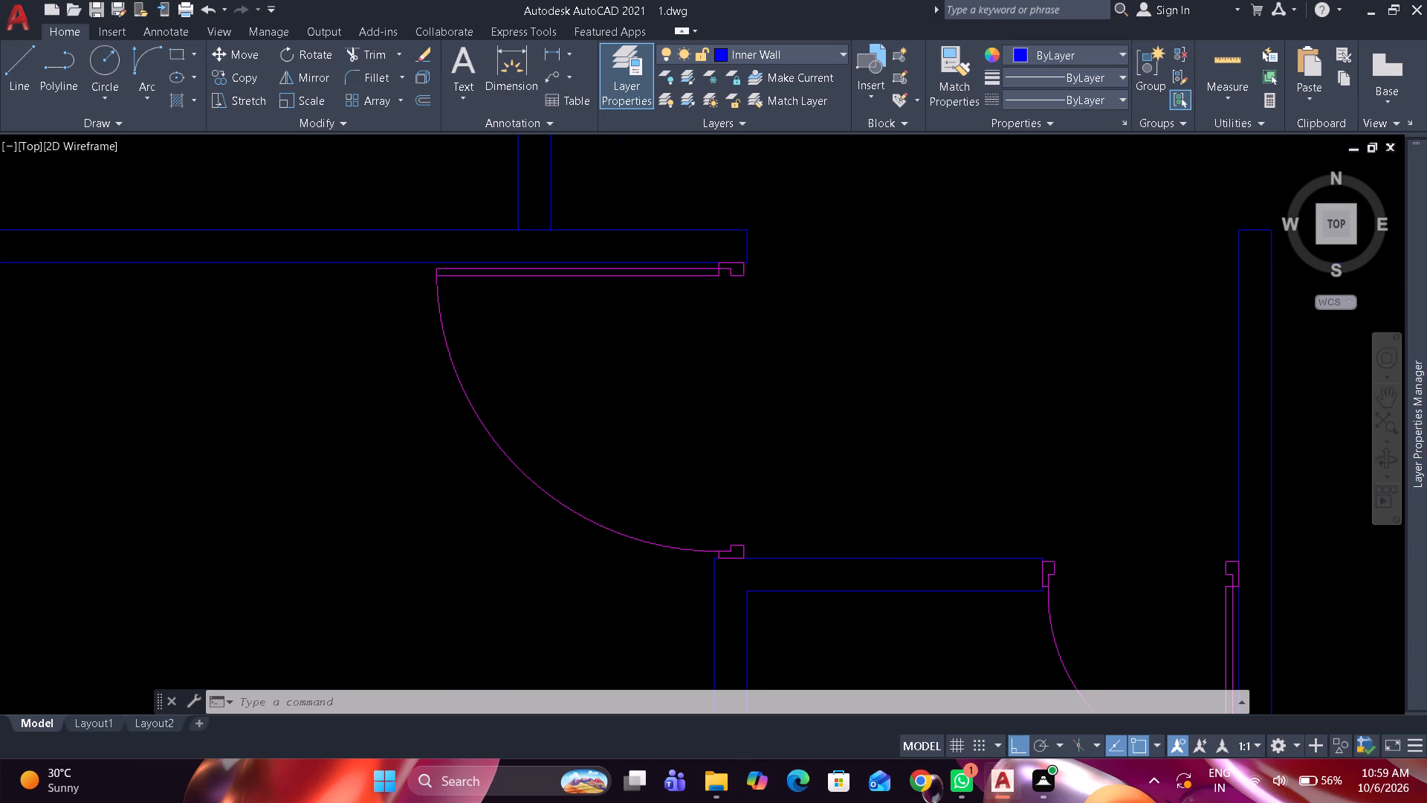
scroll(735, 318, down, 4)
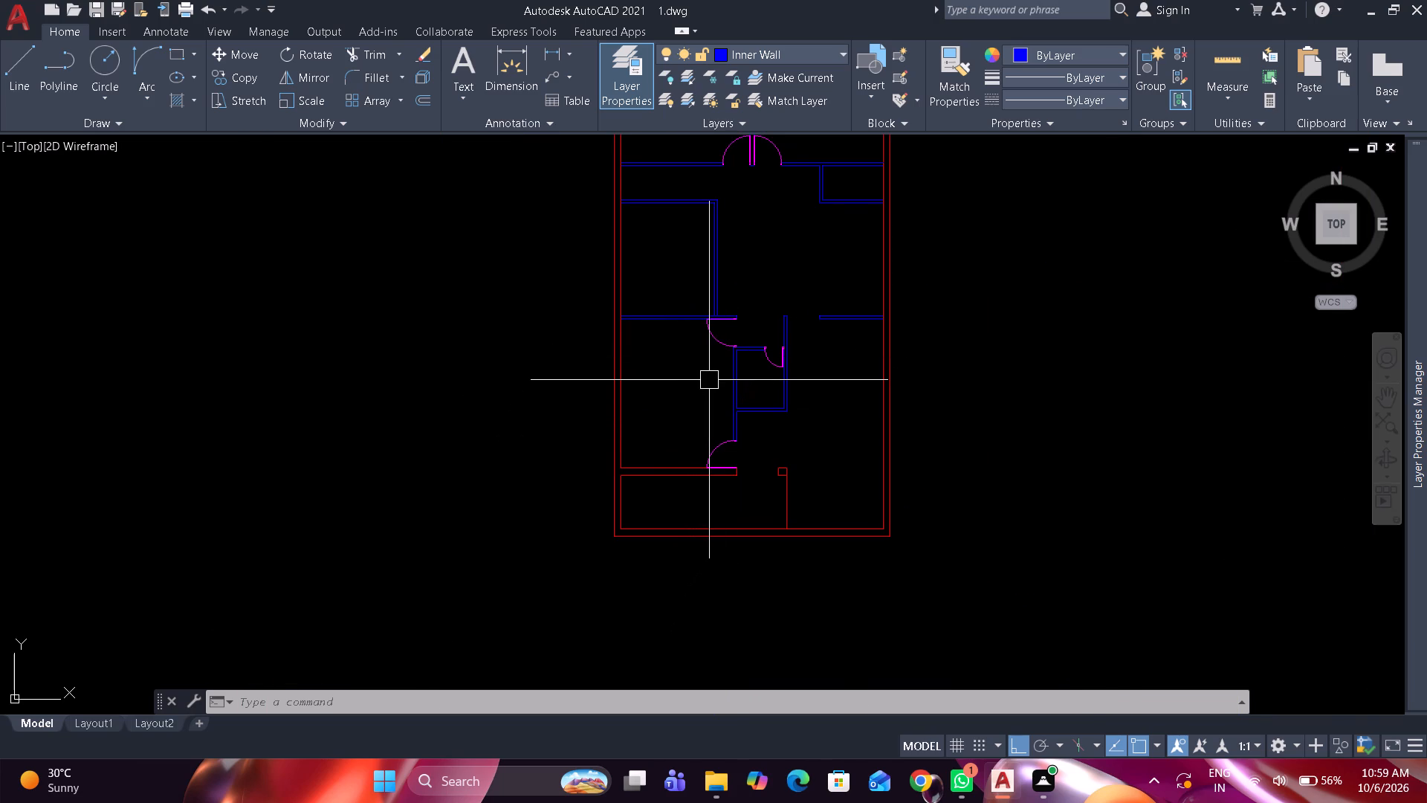
middle_drag(710, 380, 662, 403)
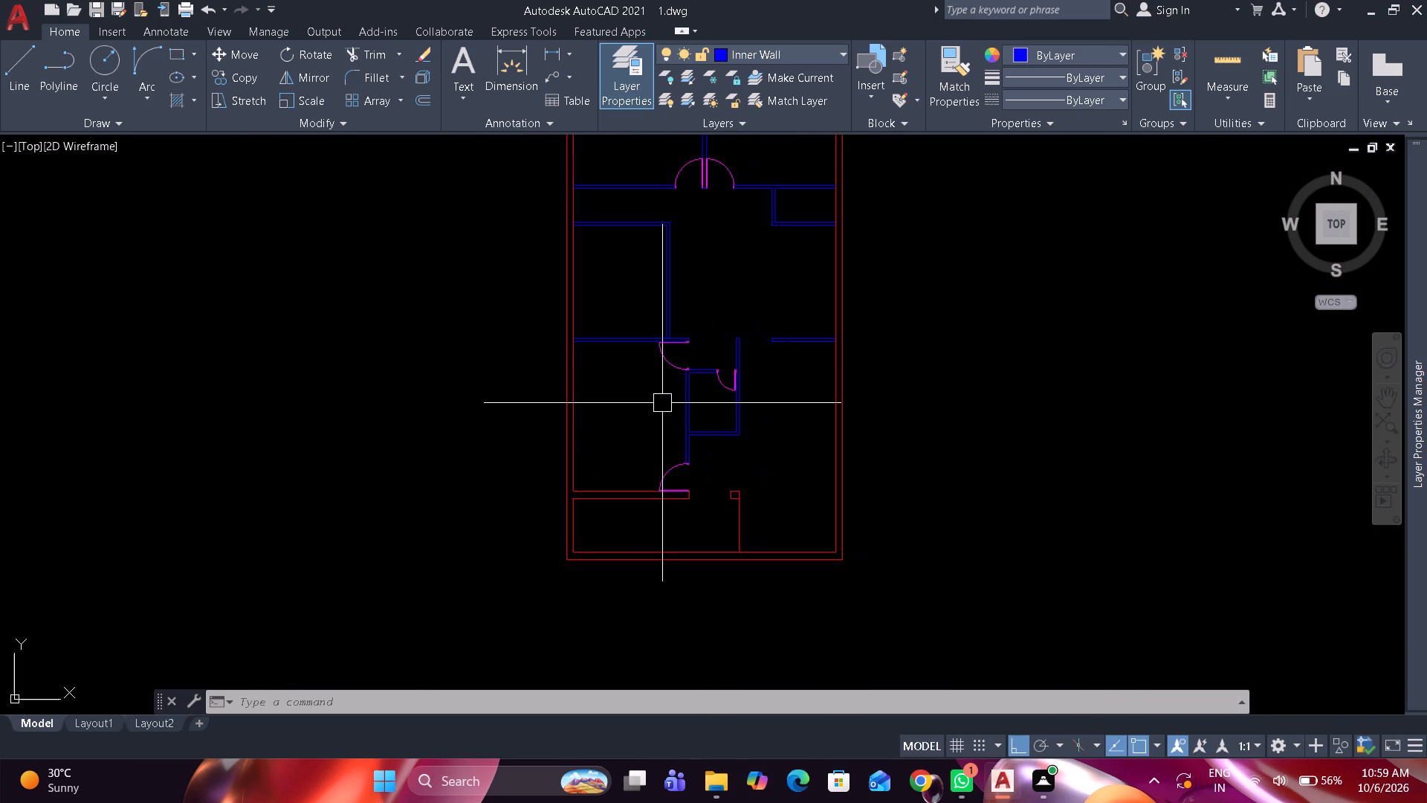
middle_drag(647, 424, 586, 462)
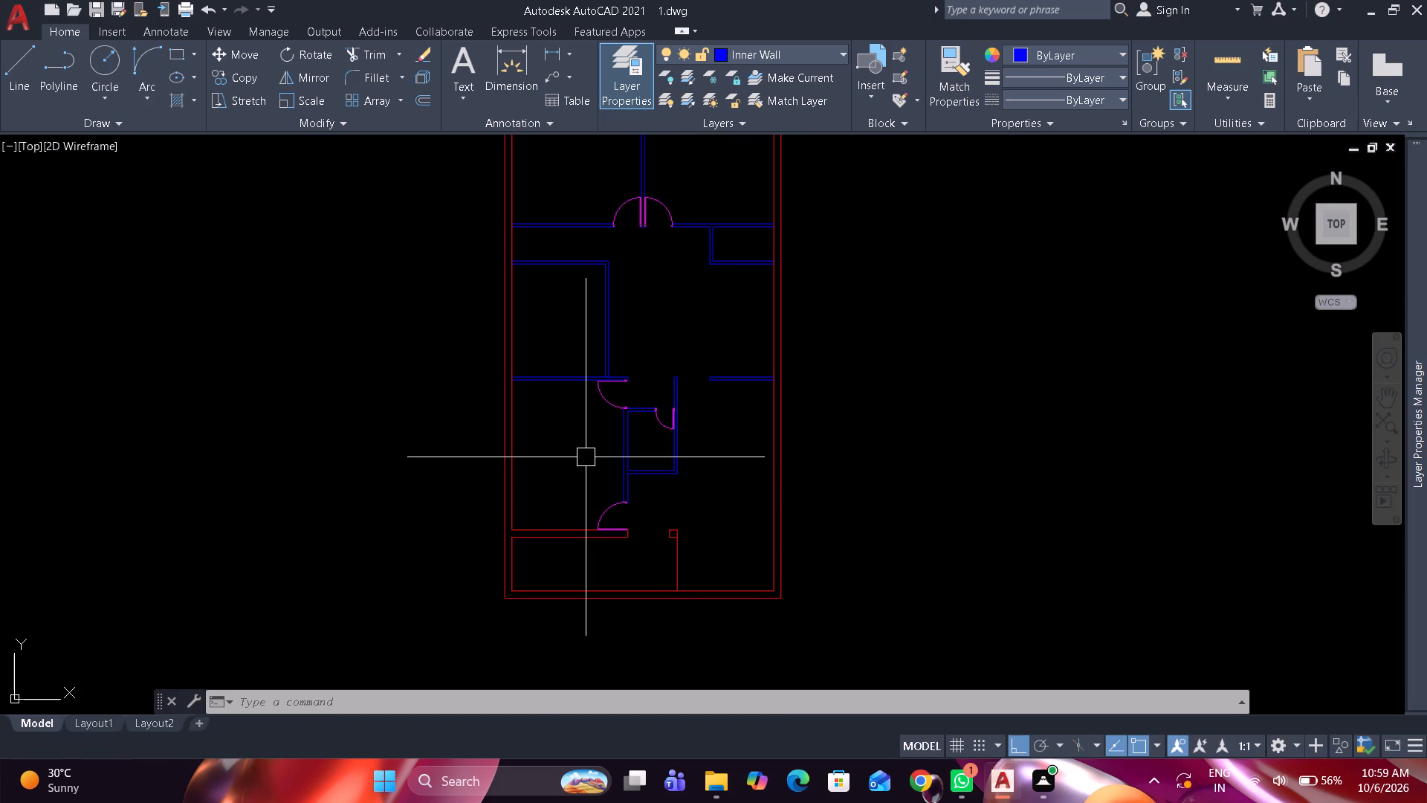
scroll(809, 323, down, 1)
middle_drag(805, 328, 734, 388)
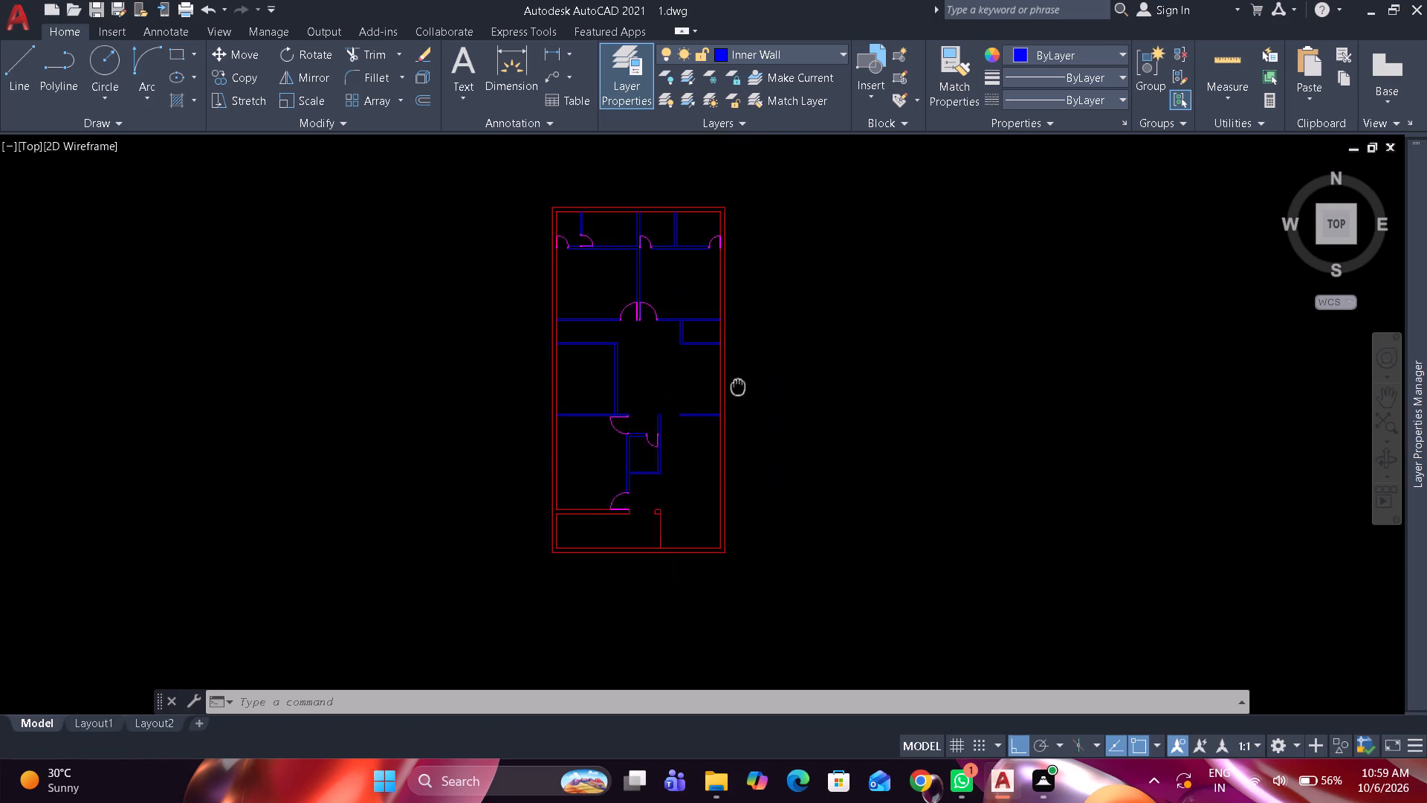
middle_drag(734, 388, 707, 410)
Extend the upper line of the bottom wall of the small recess on the east side to the recess's outer west wall line.
scroll(659, 333, up, 3)
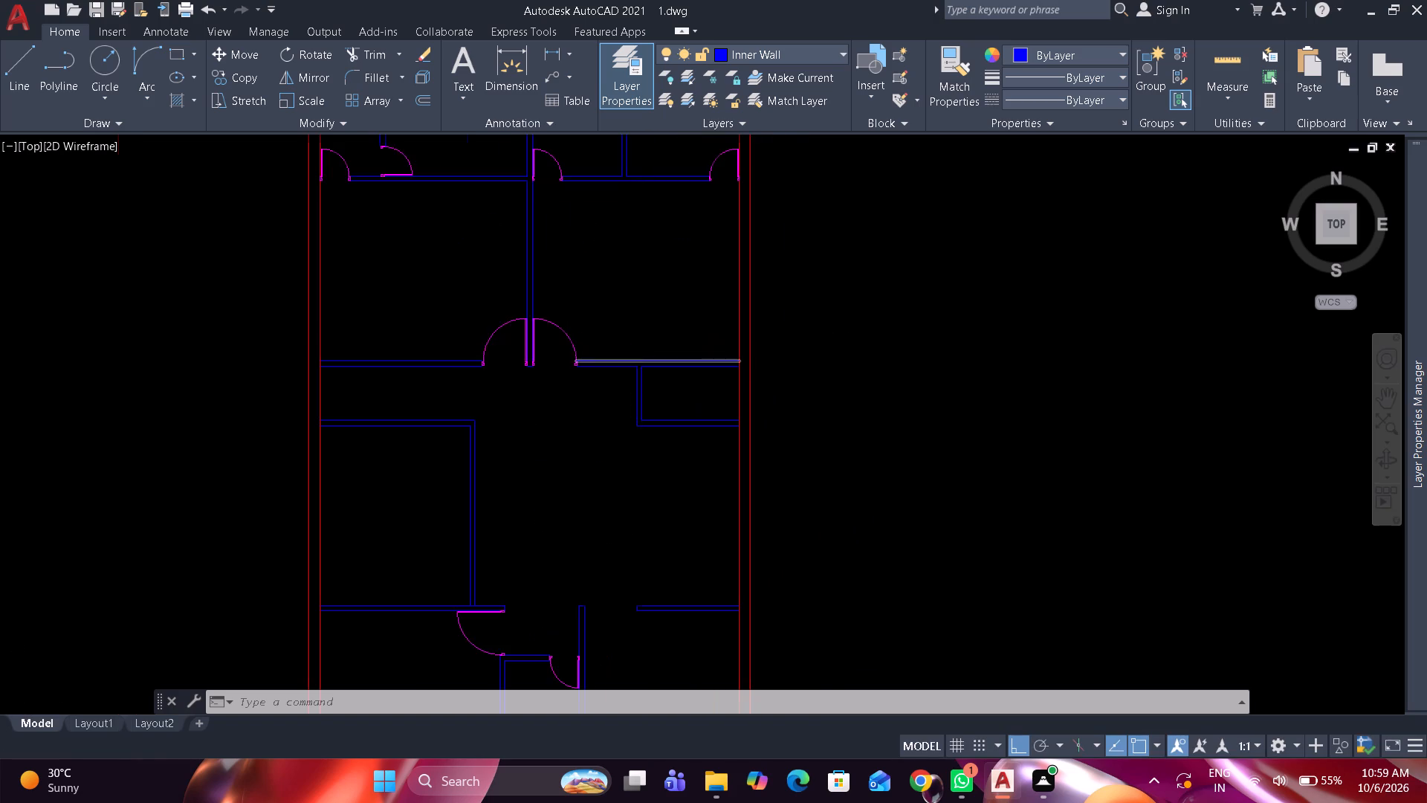
scroll(624, 417, up, 2)
scroll(633, 488, up, 1)
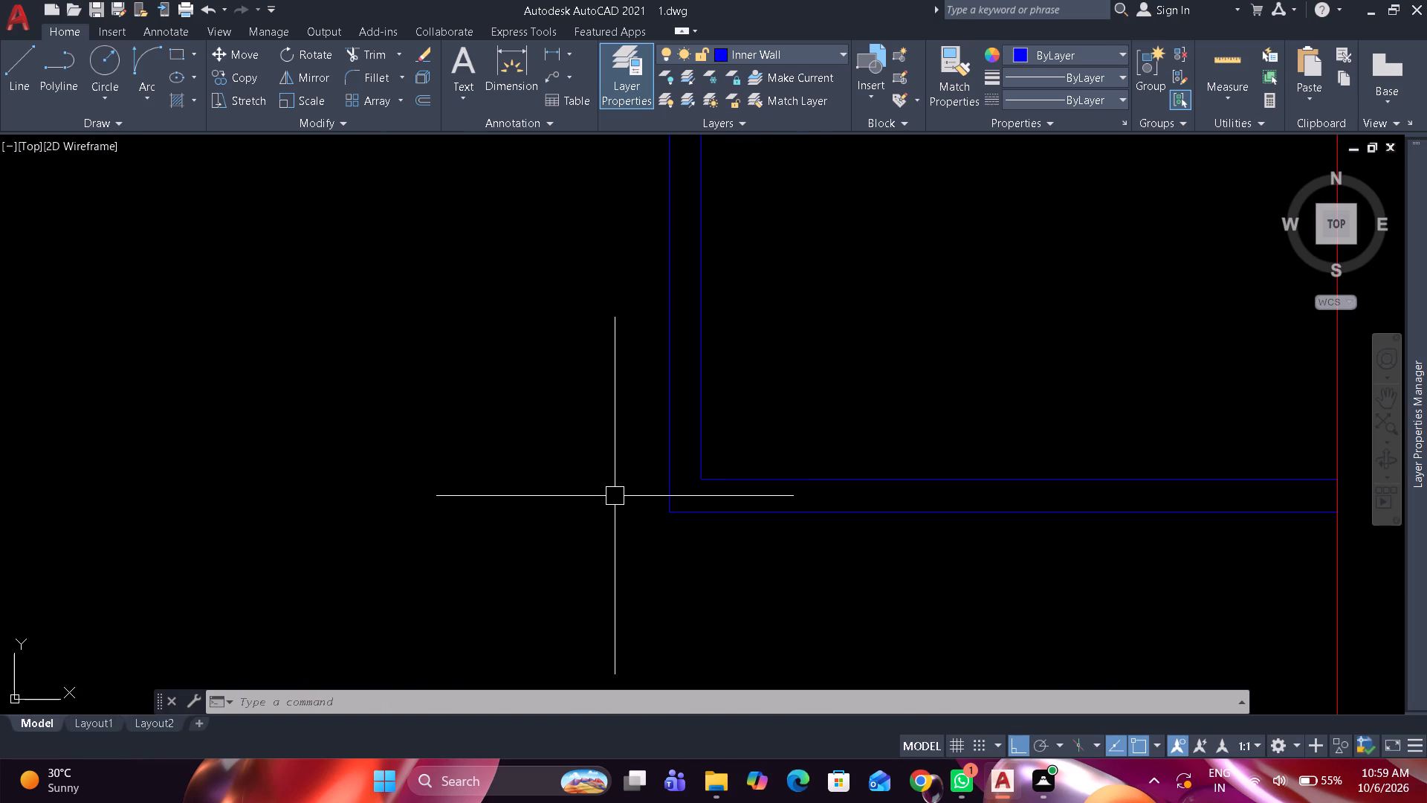
text(ex)
key(space)
click(754, 476)
key(space)
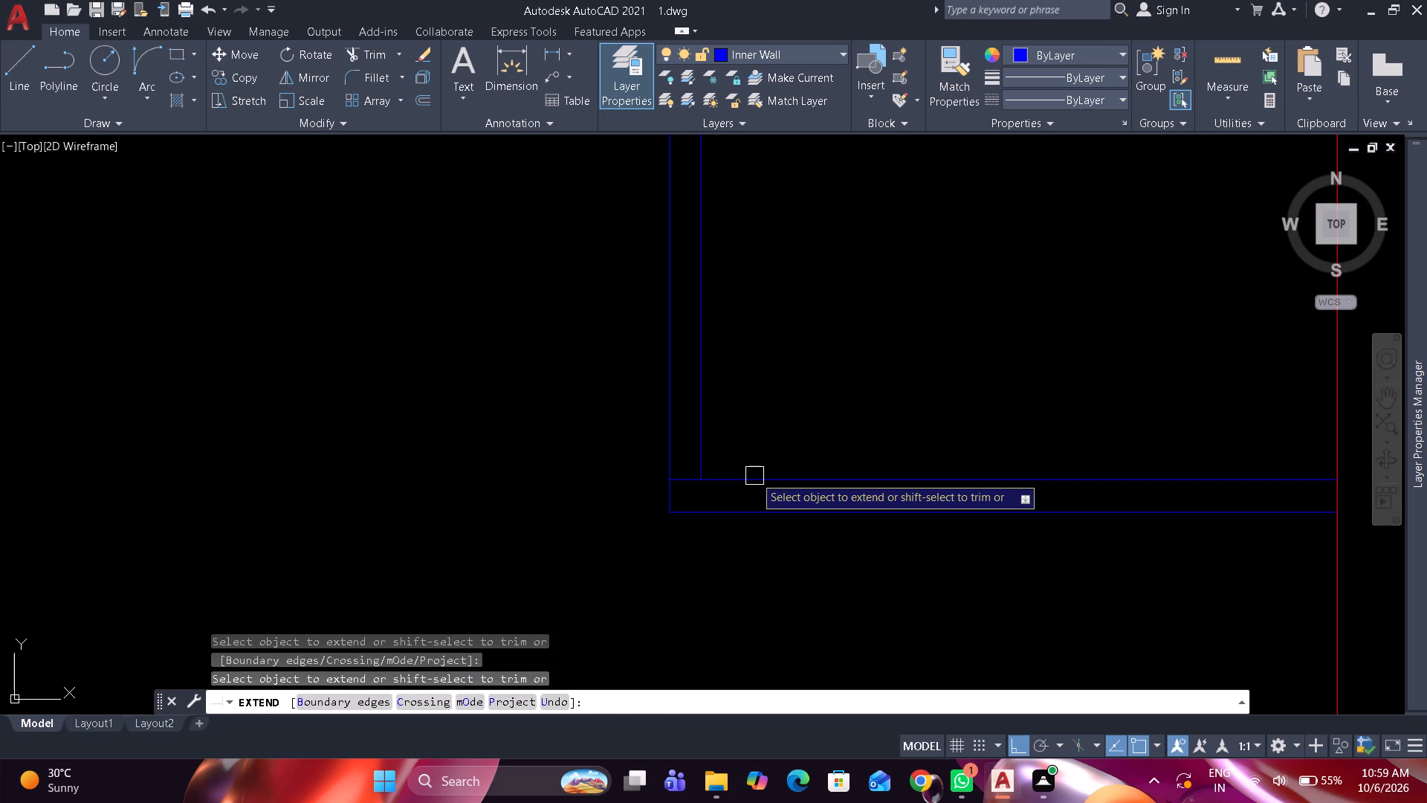
Join the two lower line segments of the horizontal partition above the east recess into one line across the wall junction.
scroll(727, 373, down, 1)
middle_drag(727, 373, 723, 464)
scroll(709, 301, up, 2)
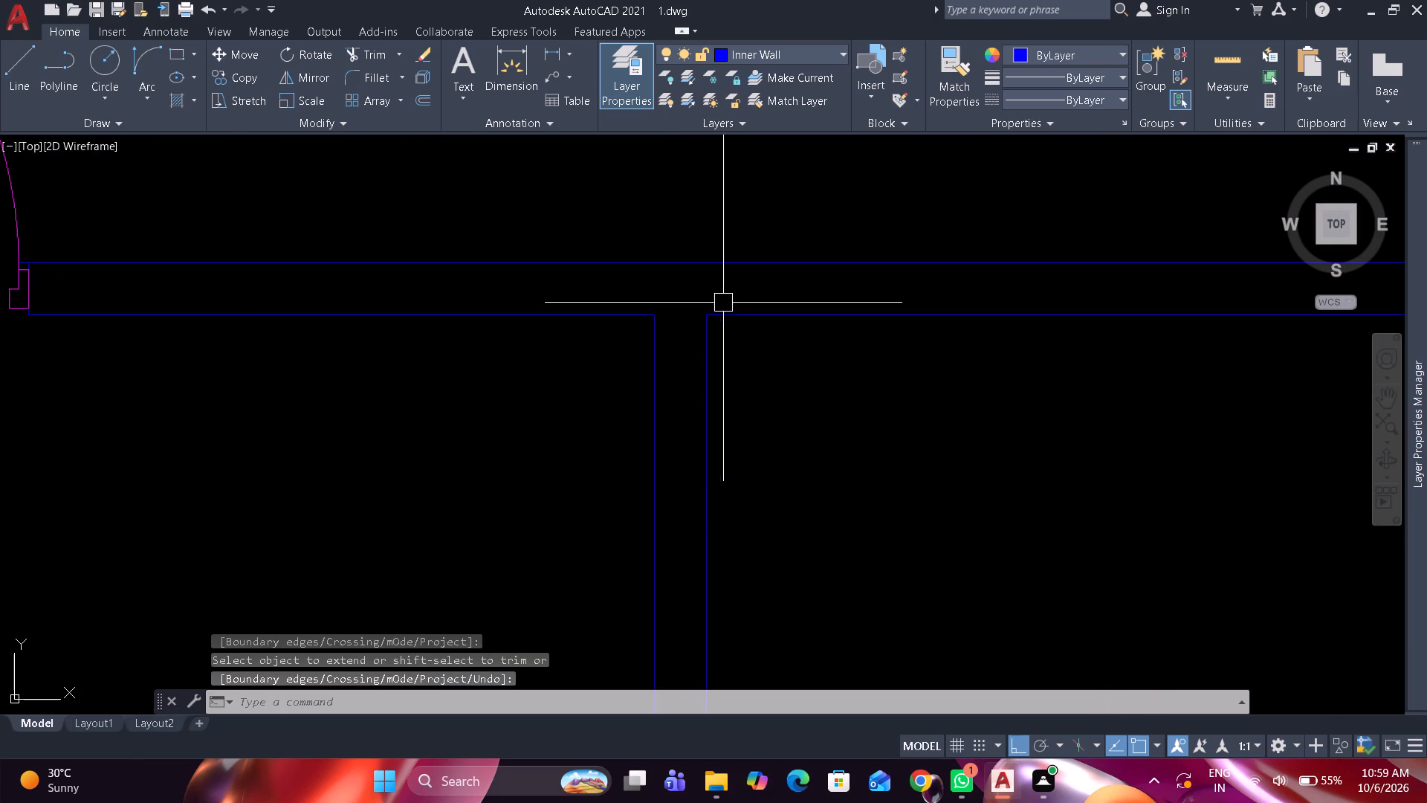
click(736, 311)
click(621, 320)
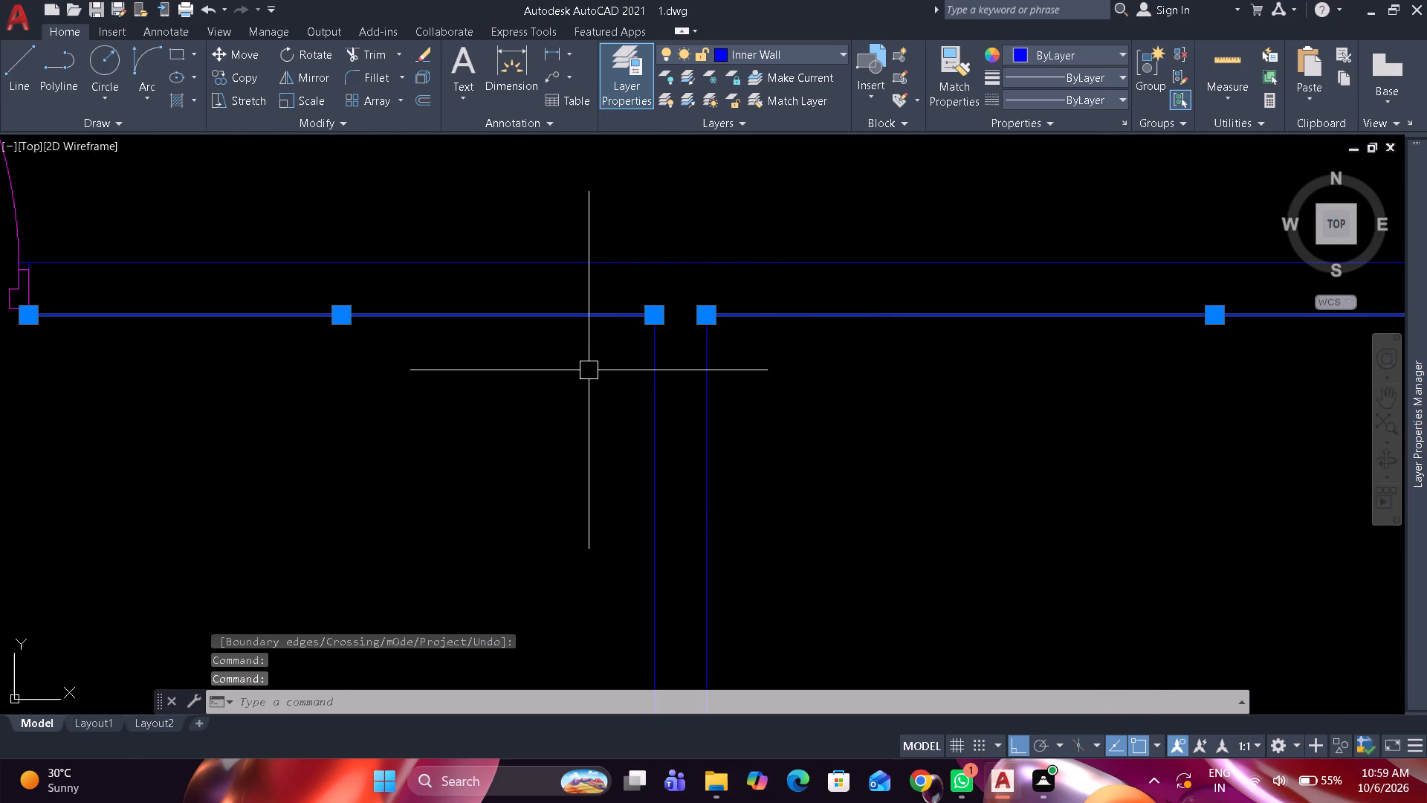
key(j)
key(space)
Put the two vertical lines of the east recess's west wall on layer 0.
click(702, 381)
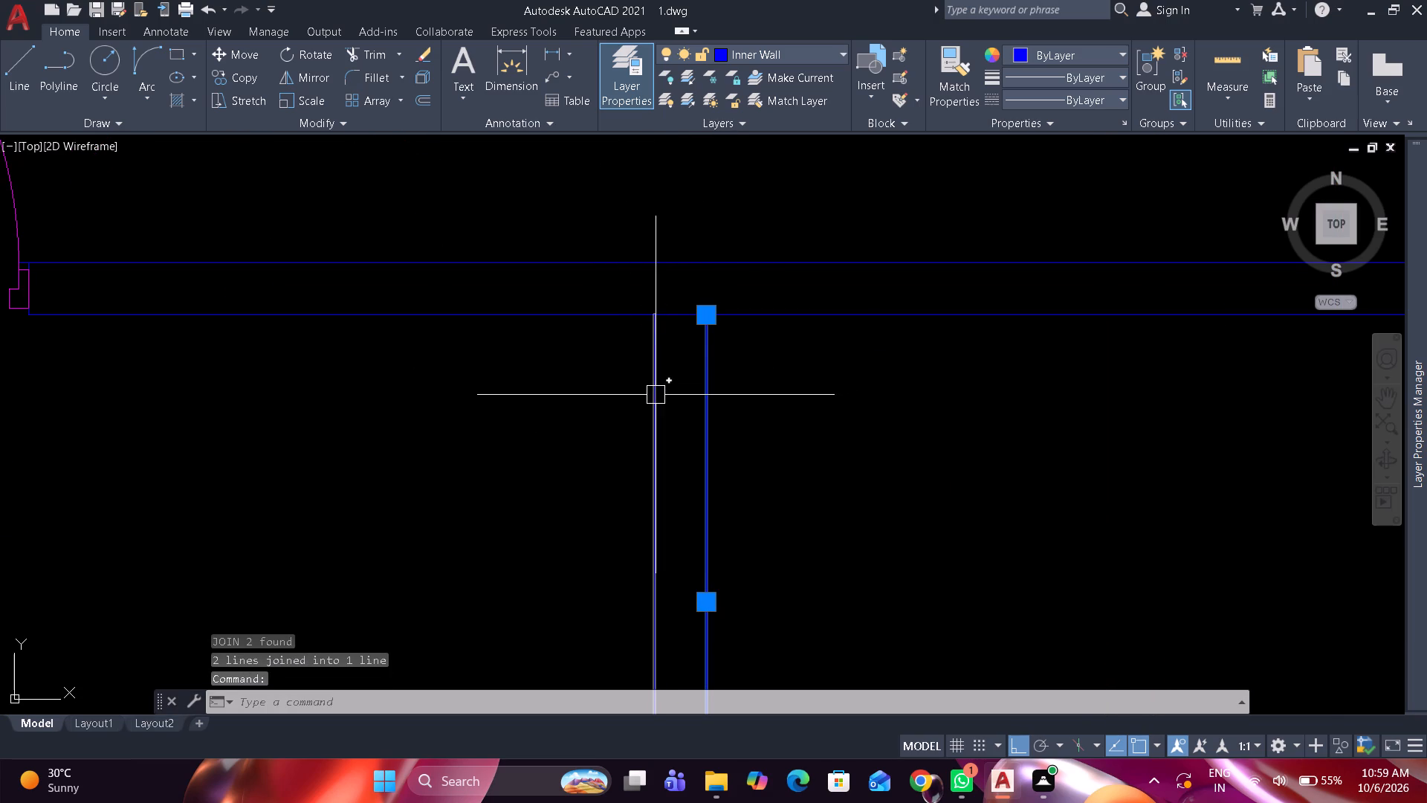
click(656, 395)
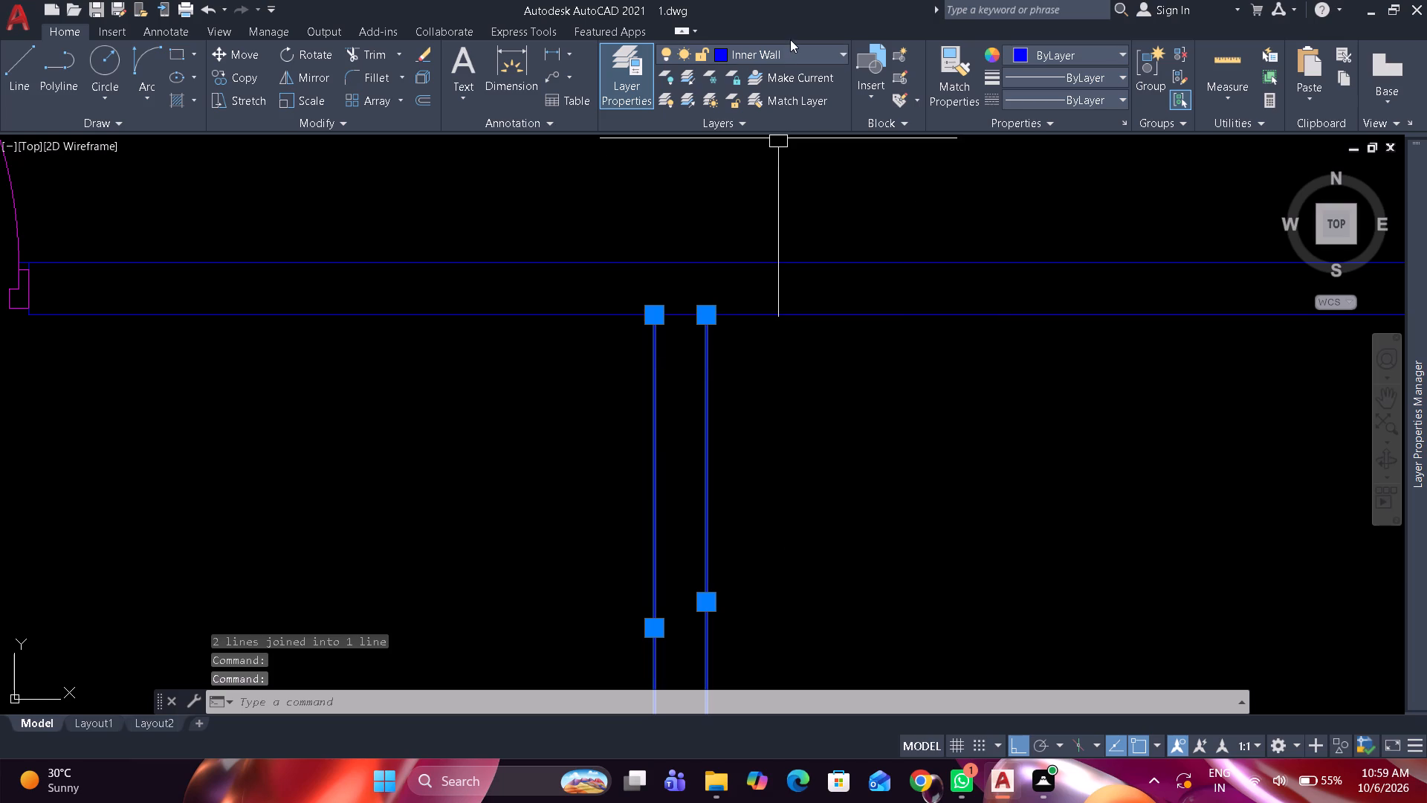
click(789, 54)
click(785, 77)
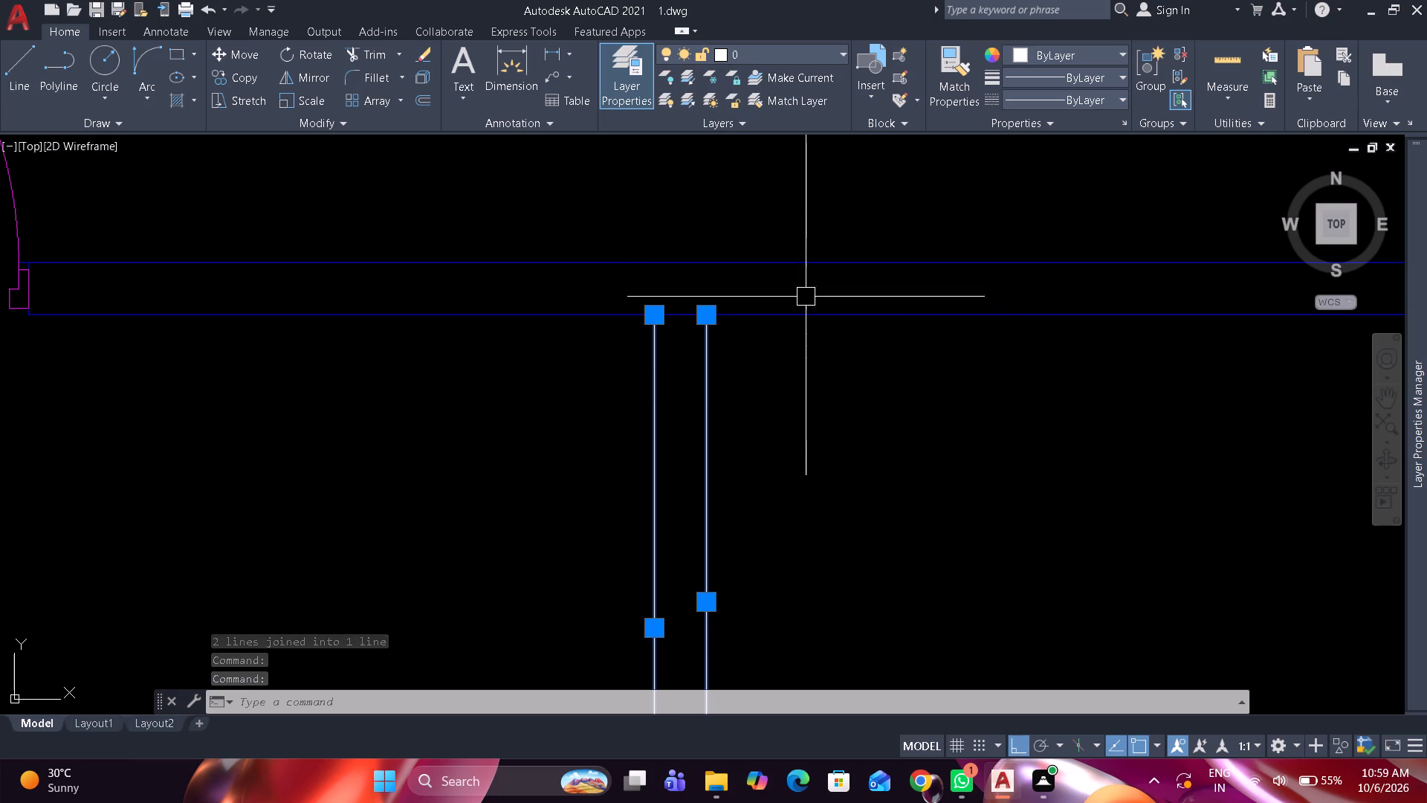
Set the linetype of the two vertical lines of the east recess's west wall to ACAD_ISO02W100.
click(1057, 97)
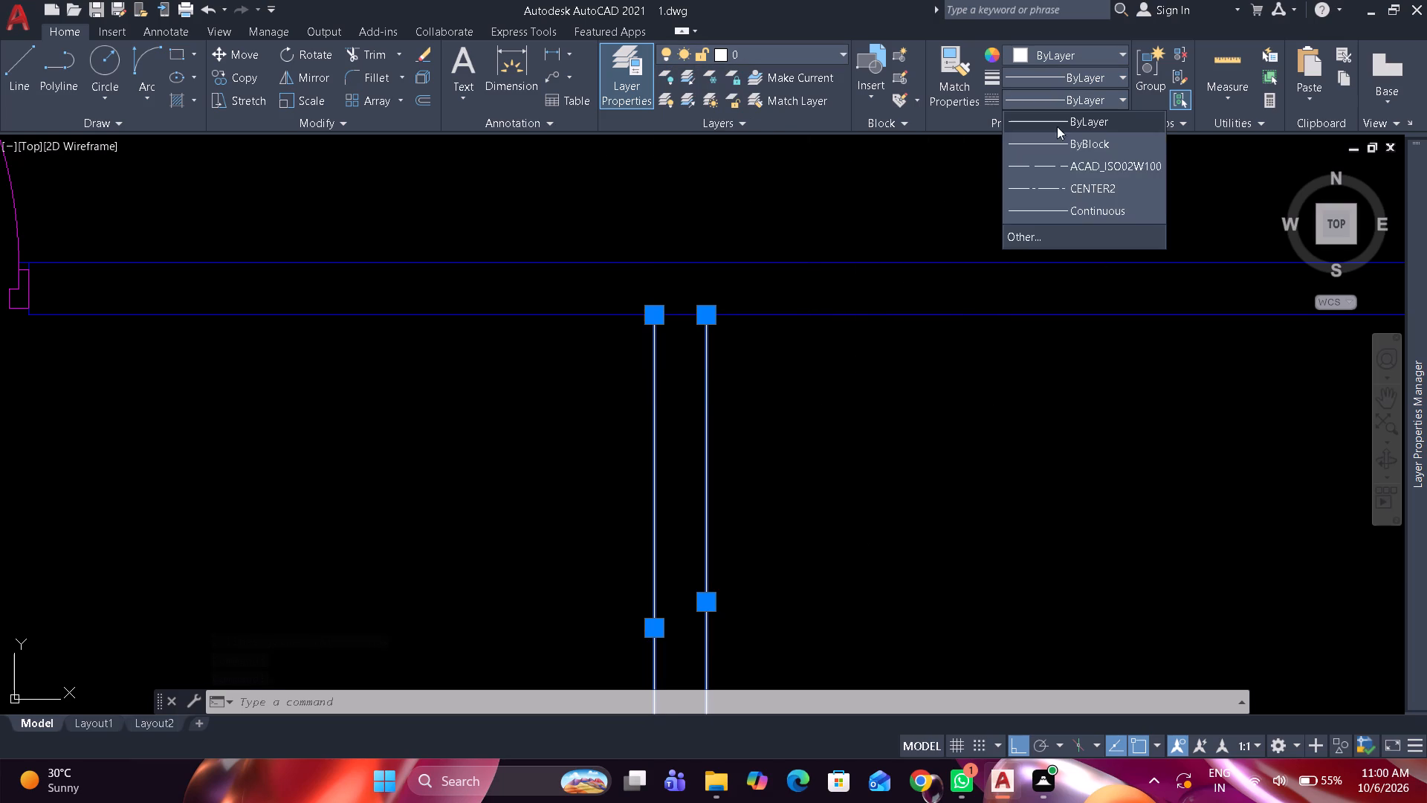
click(1057, 167)
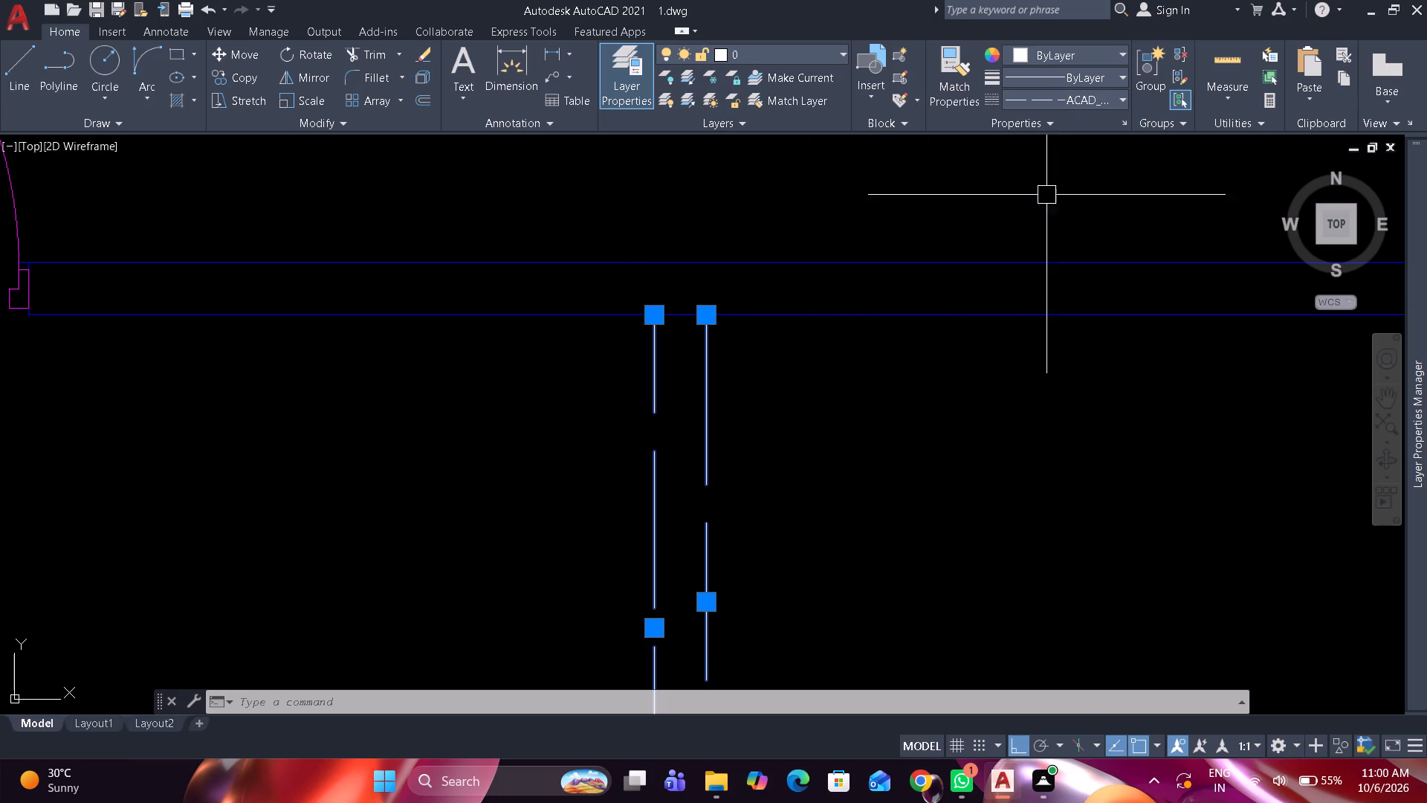
scroll(919, 436, down, 3)
key(Escape)
Shorten the recess's outer west wall line so its lower end meets the upper line of the bottom wall.
scroll(867, 542, up, 2)
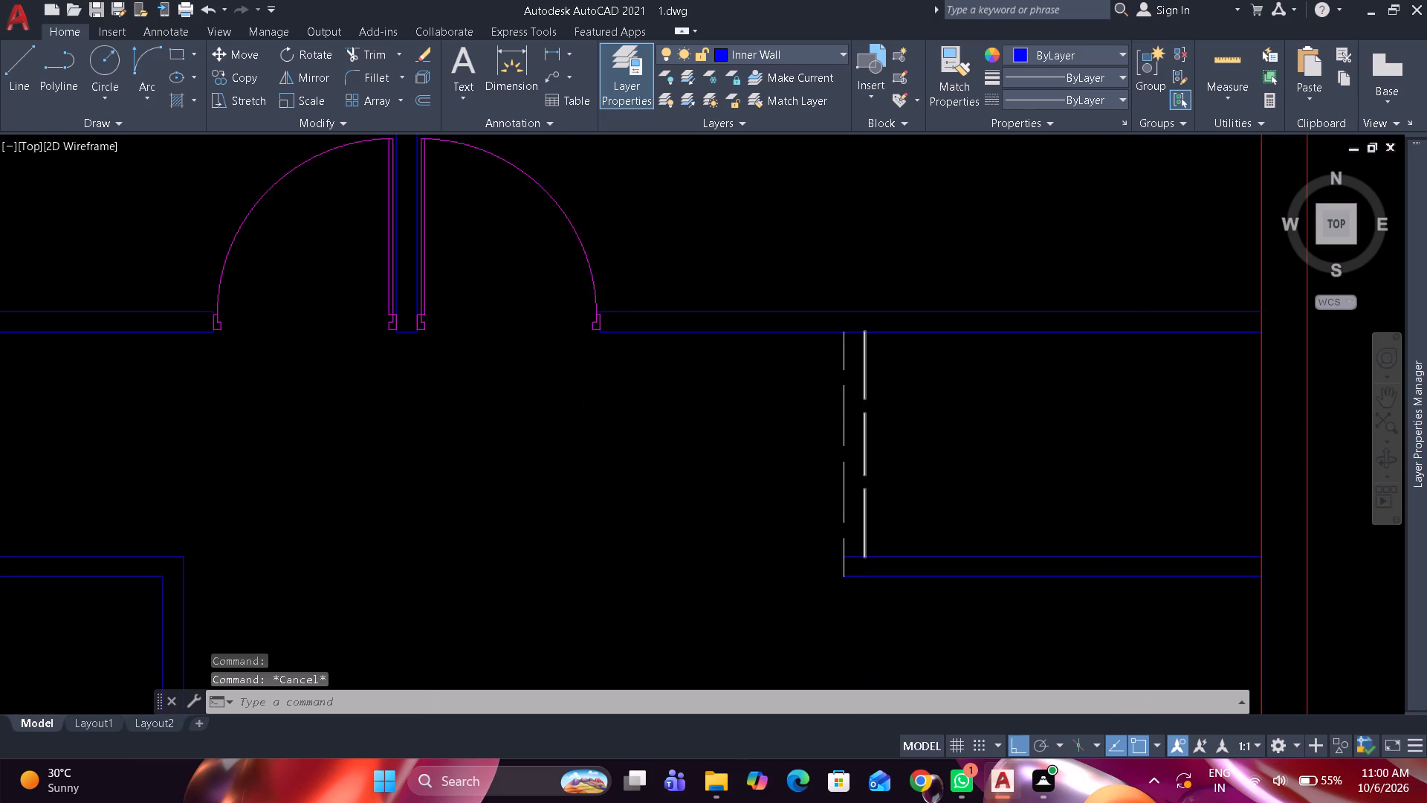
scroll(867, 543, up, 1)
click(815, 512)
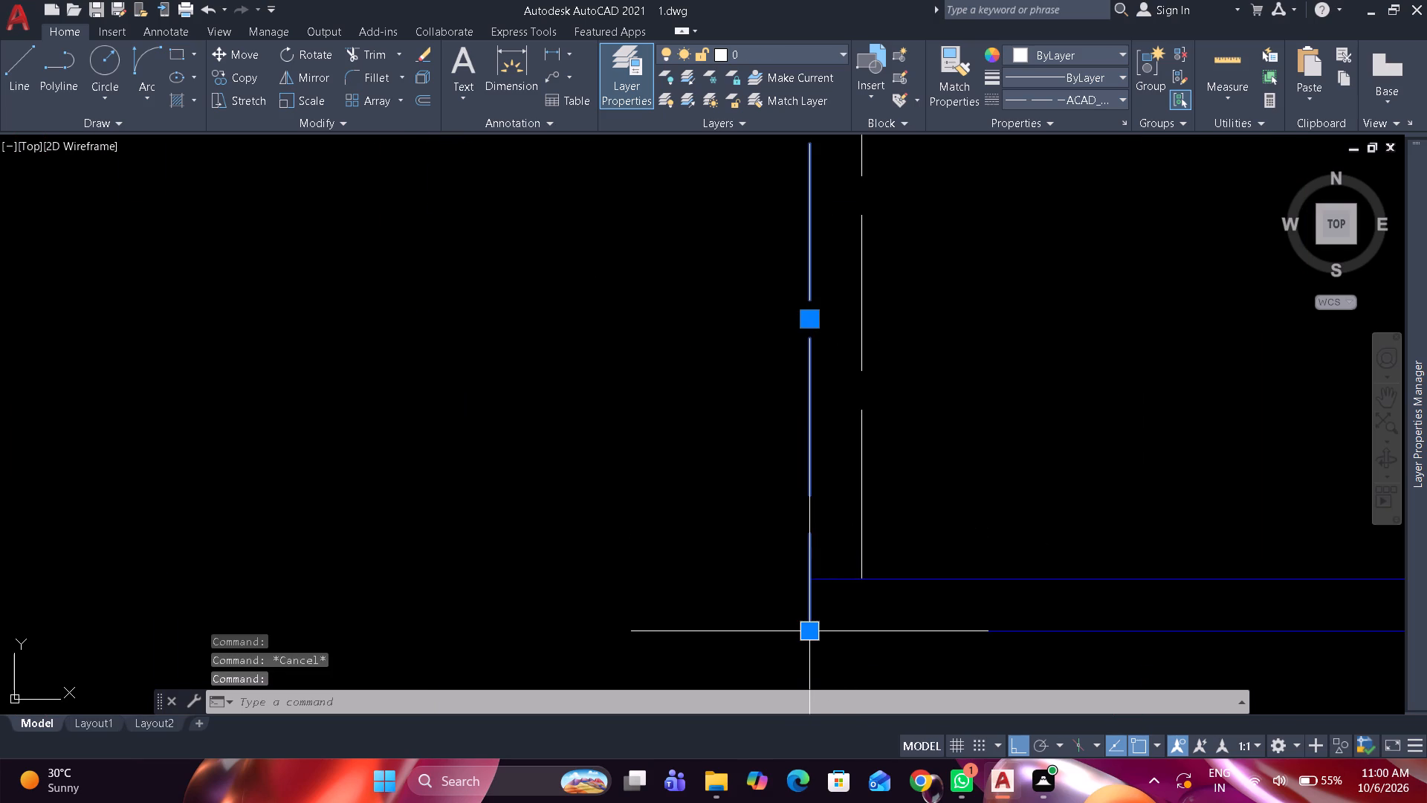
click(809, 628)
drag(814, 587, 815, 579)
key(Escape)
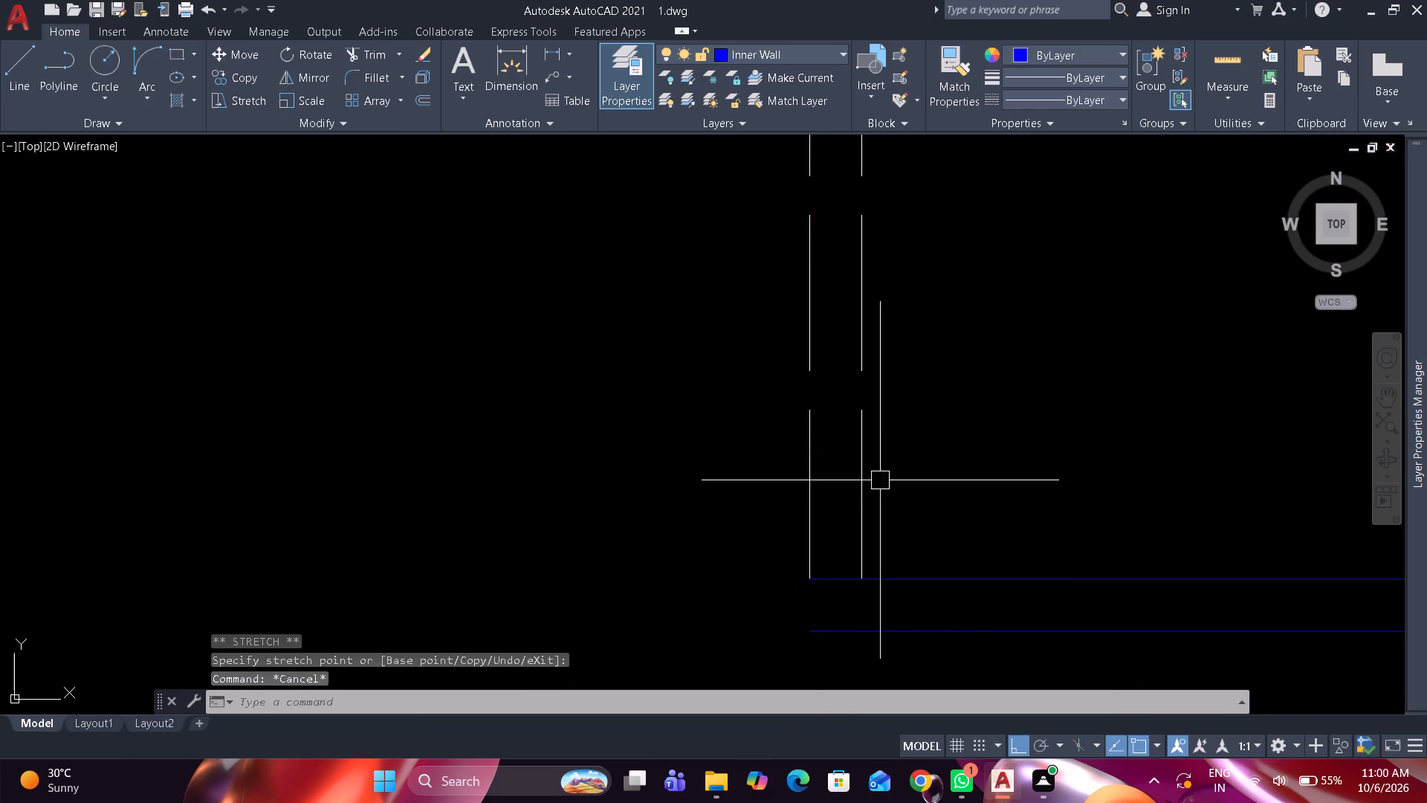
Draw a short vertical line closing the west end of the east recess's bottom wall.
key(l)
key(space)
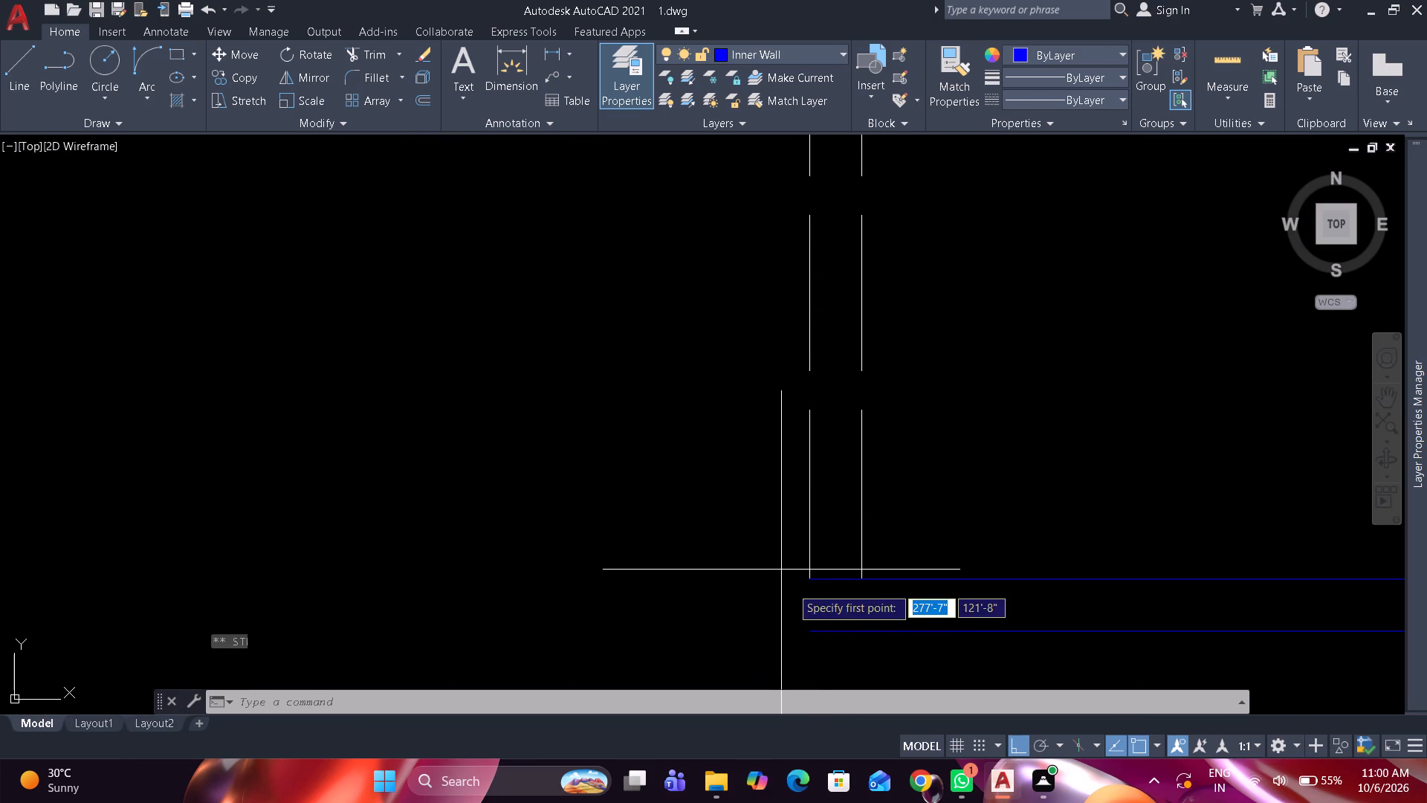
click(810, 631)
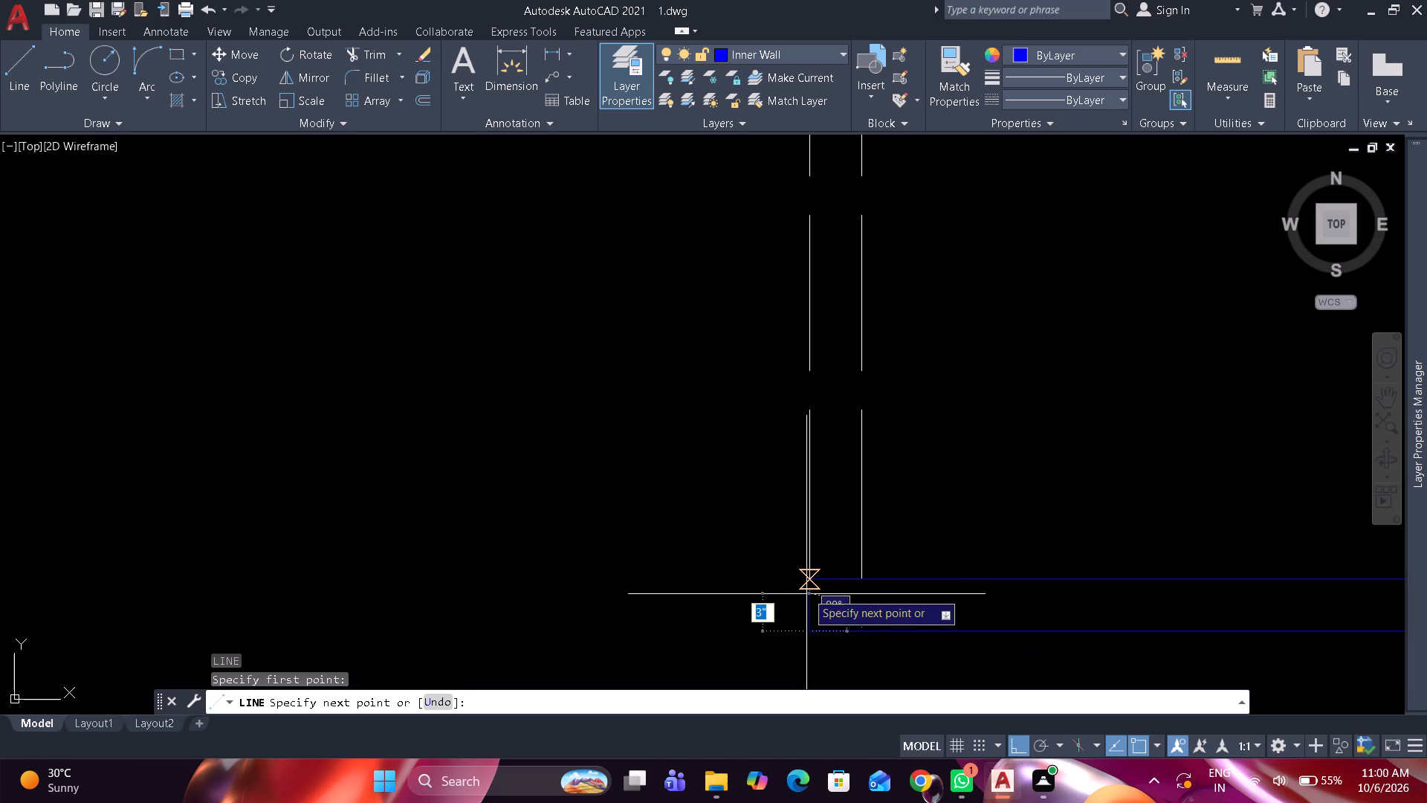
click(806, 590)
key(space)
Make layer 0 the current layer for drawing in the small room east of the central partition on the north side.
scroll(785, 332, down, 2)
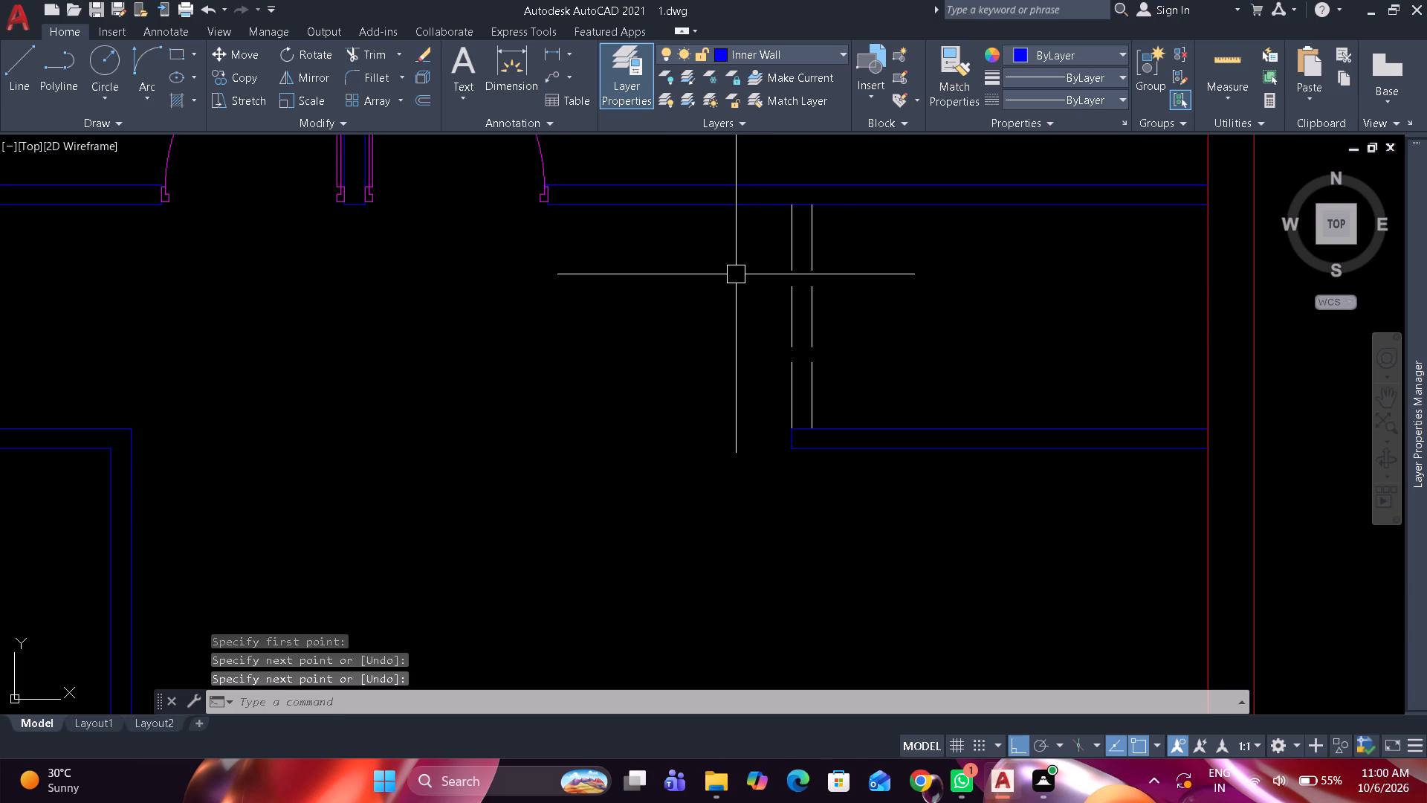
scroll(702, 294, down, 1)
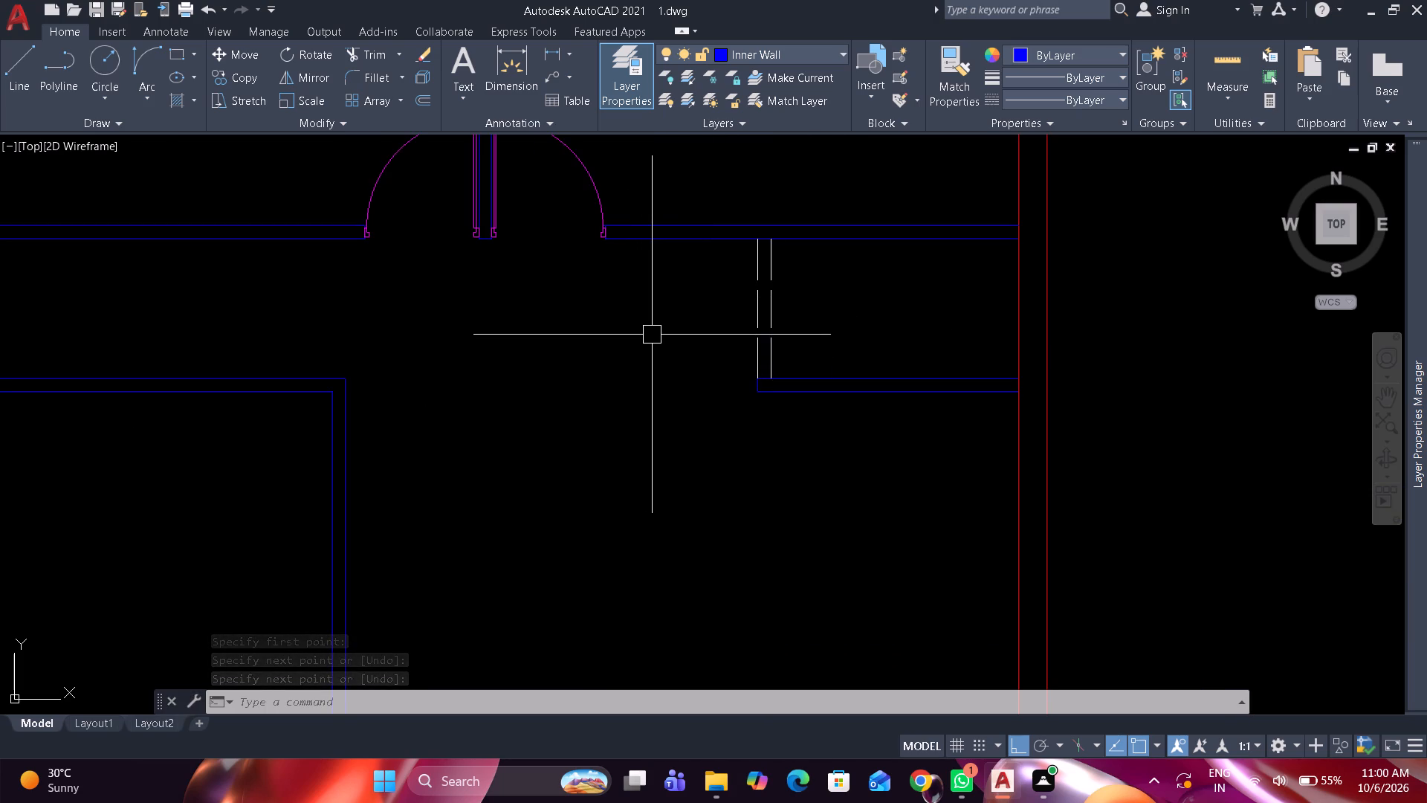
scroll(653, 332, down, 1)
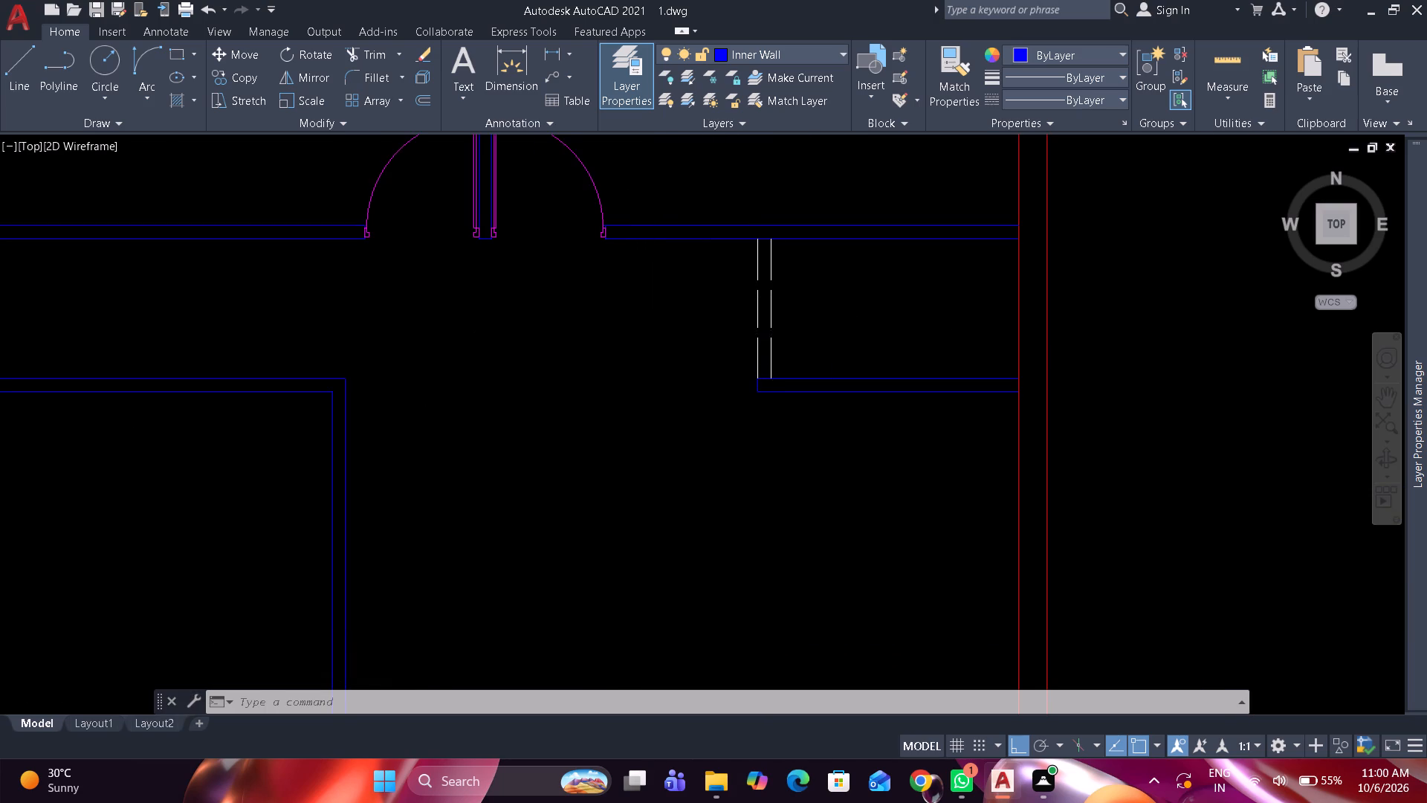
scroll(653, 332, down, 1)
middle_drag(653, 332, 680, 349)
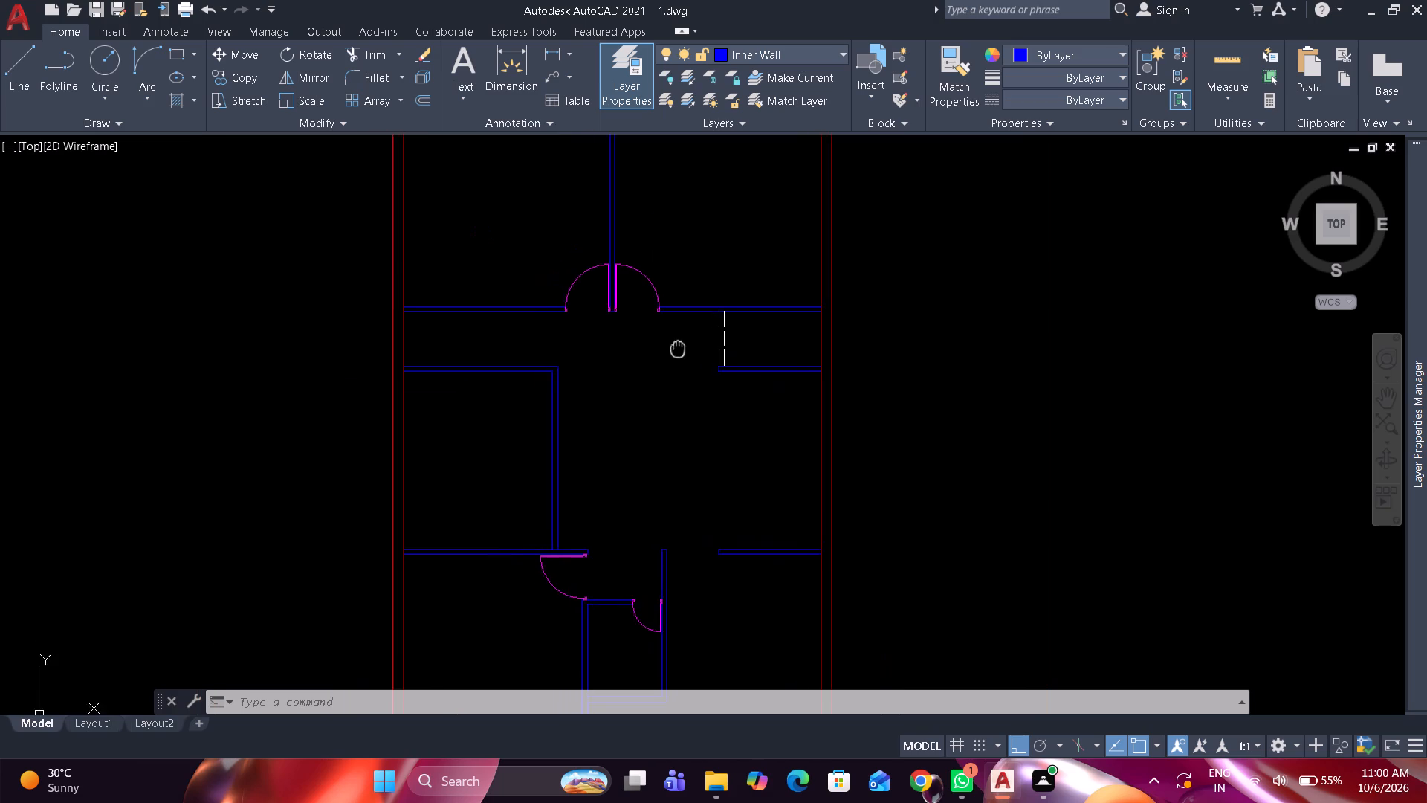
middle_drag(680, 349, 854, 477)
middle_drag(853, 488, 839, 529)
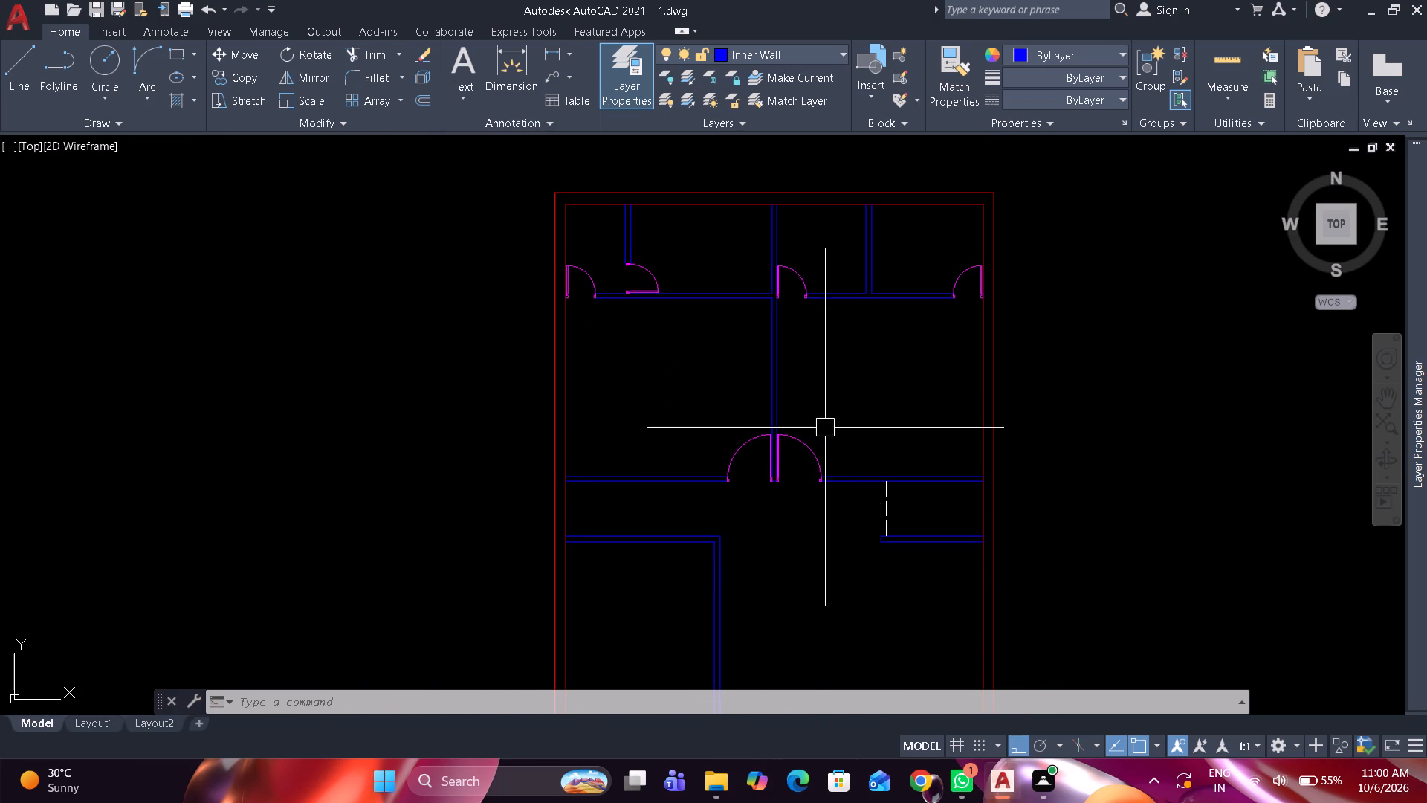
scroll(825, 268, up, 2)
middle_drag(818, 344, 818, 514)
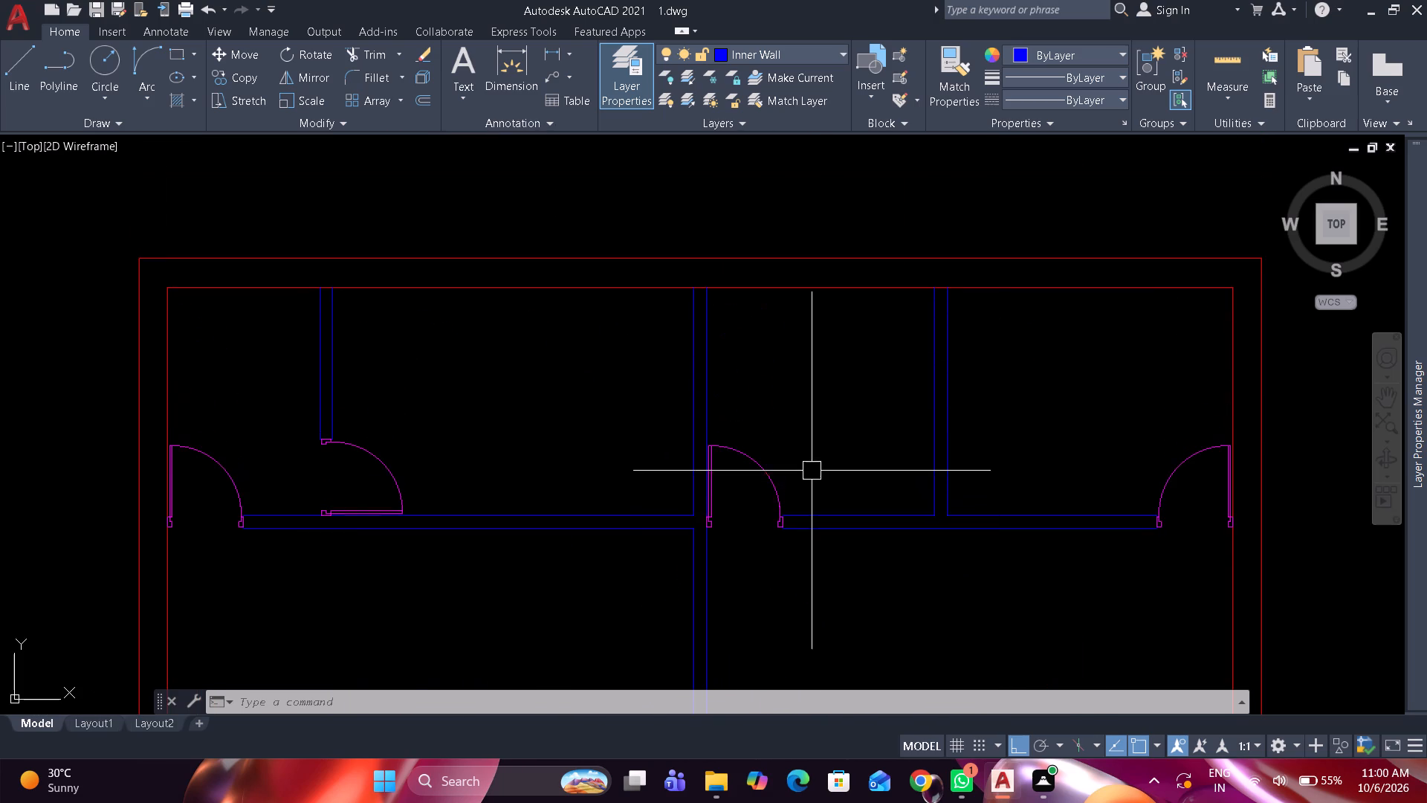
scroll(799, 425, up, 1)
middle_drag(797, 451, 794, 483)
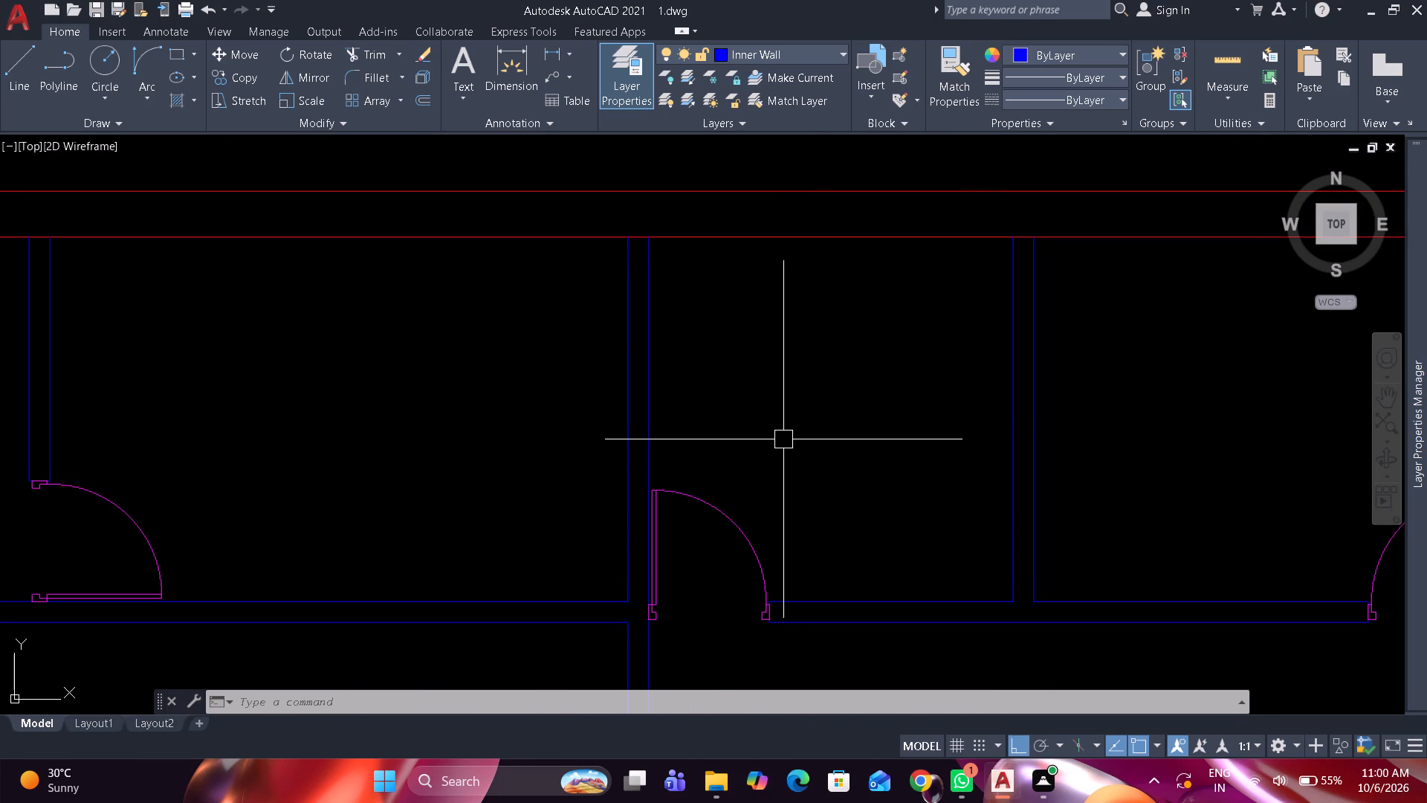
click(786, 53)
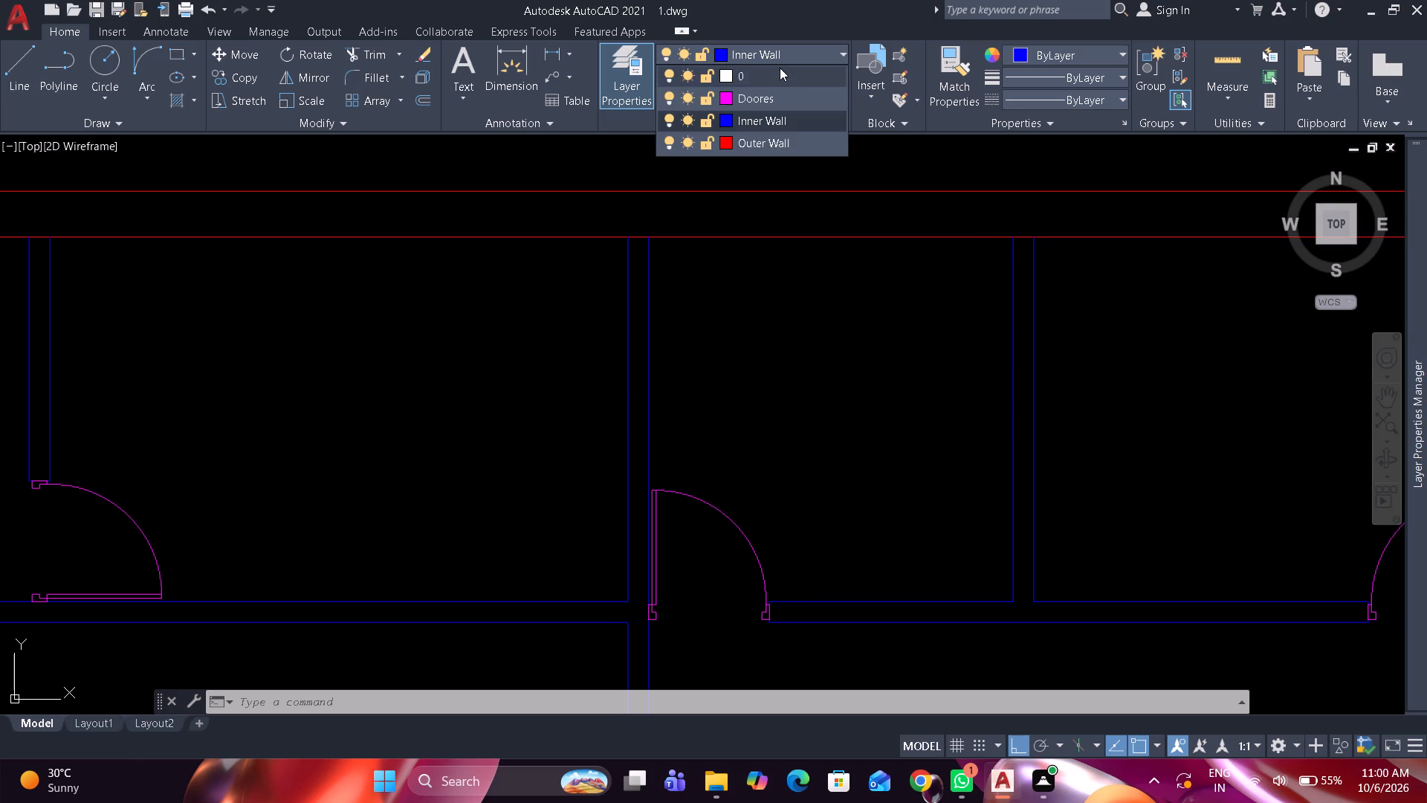
click(780, 68)
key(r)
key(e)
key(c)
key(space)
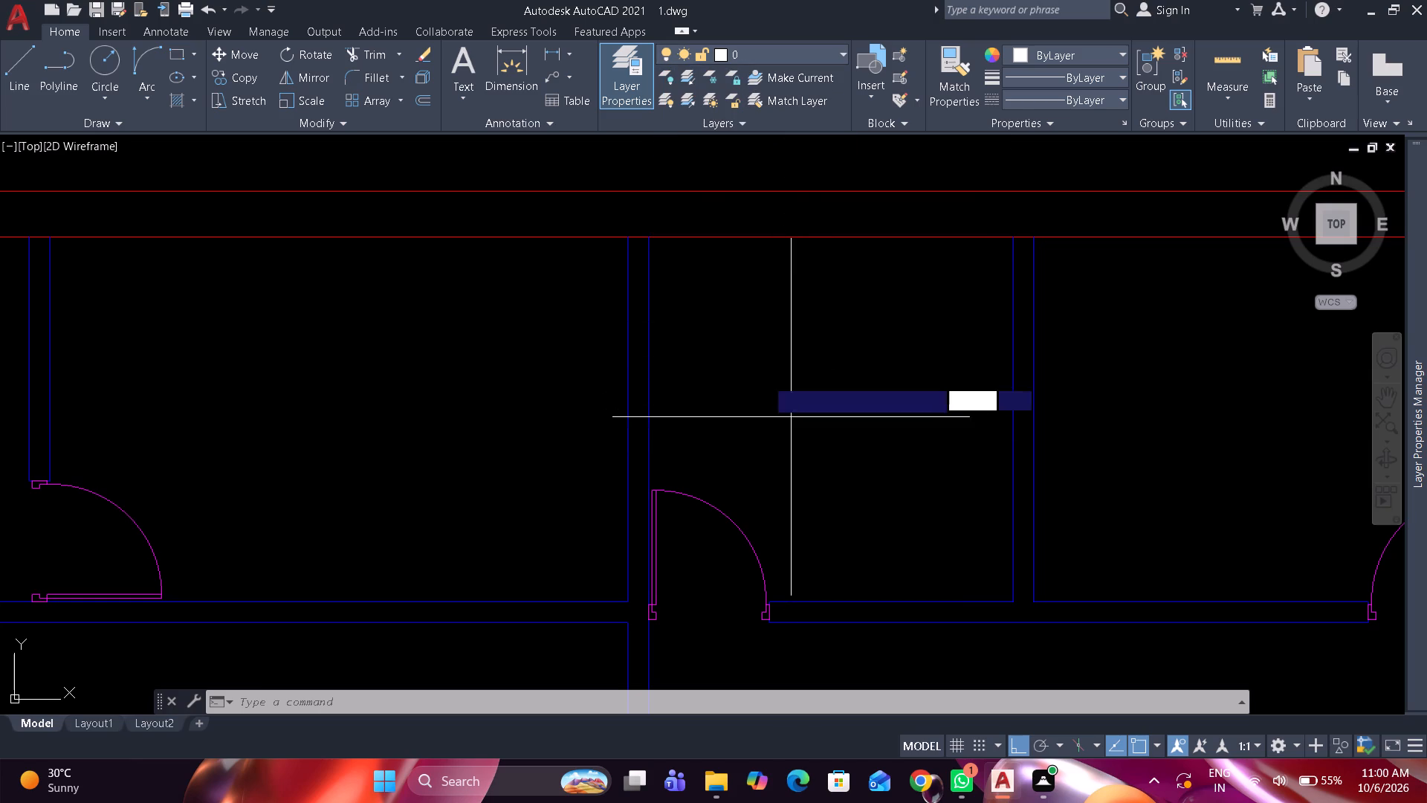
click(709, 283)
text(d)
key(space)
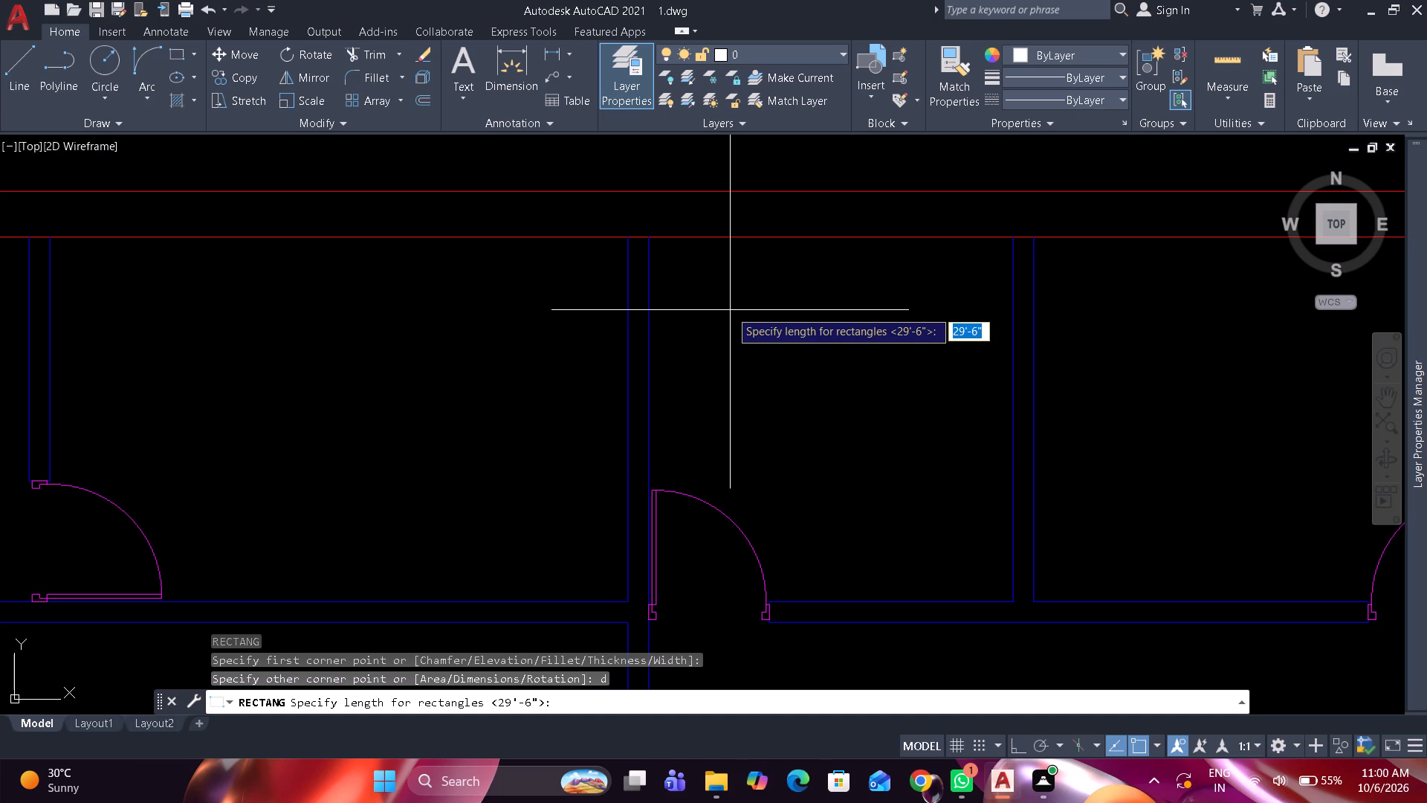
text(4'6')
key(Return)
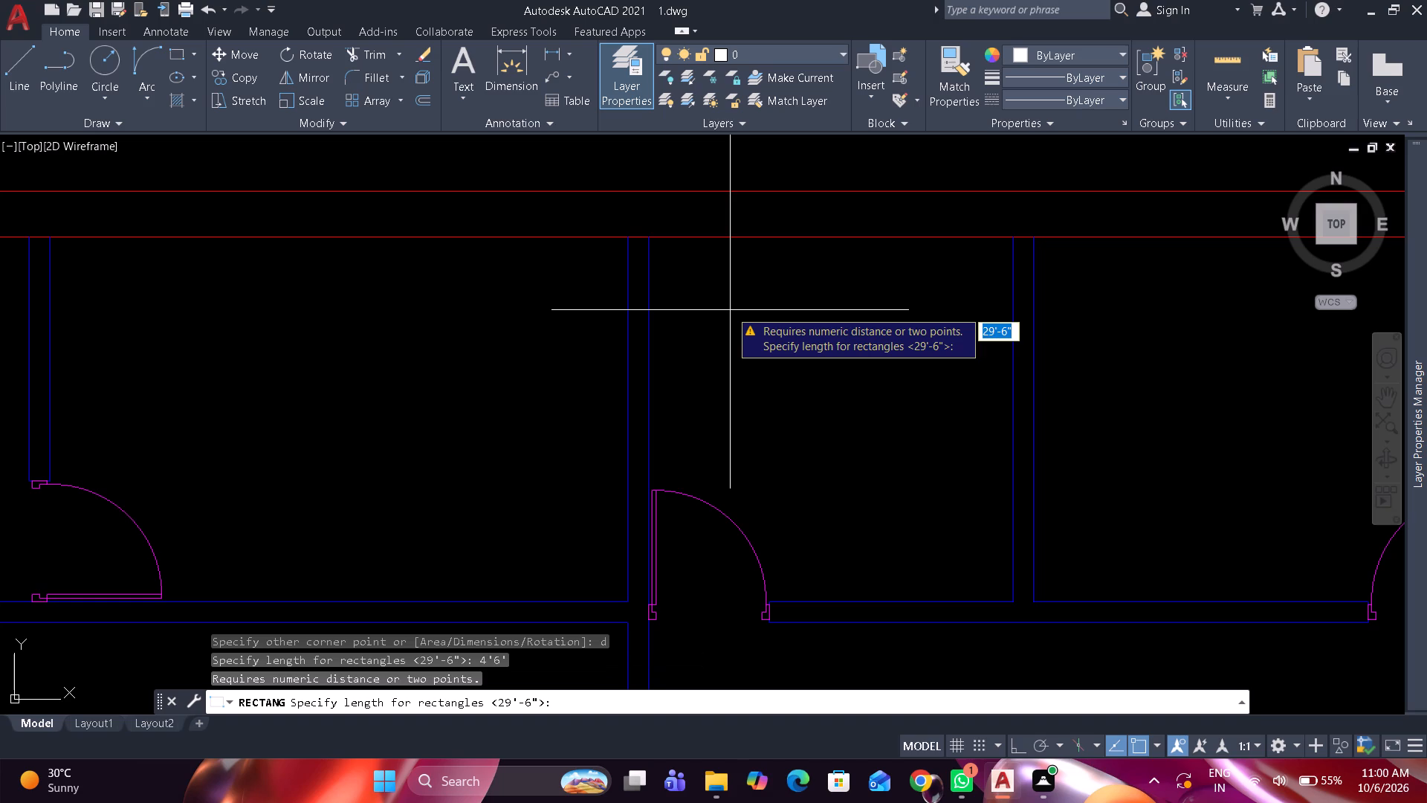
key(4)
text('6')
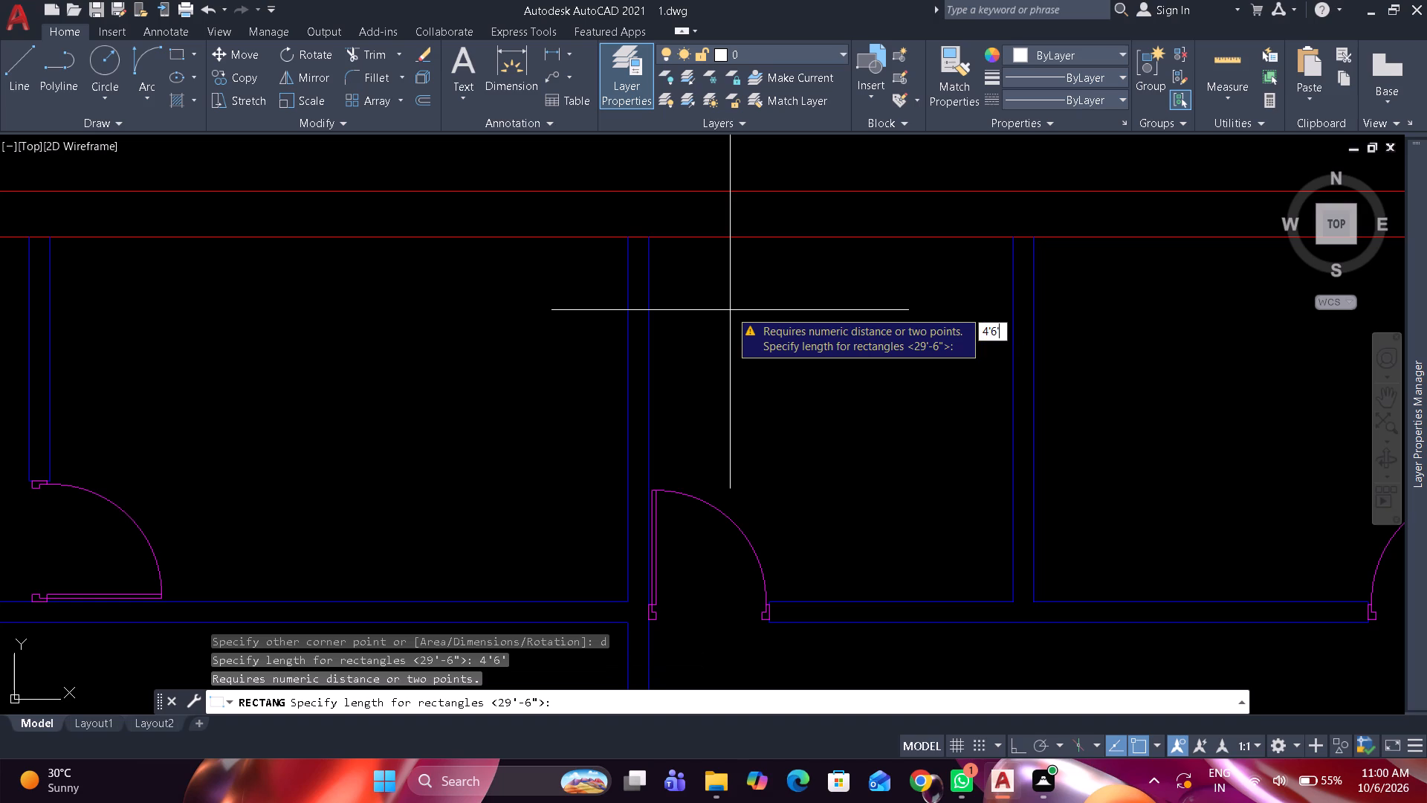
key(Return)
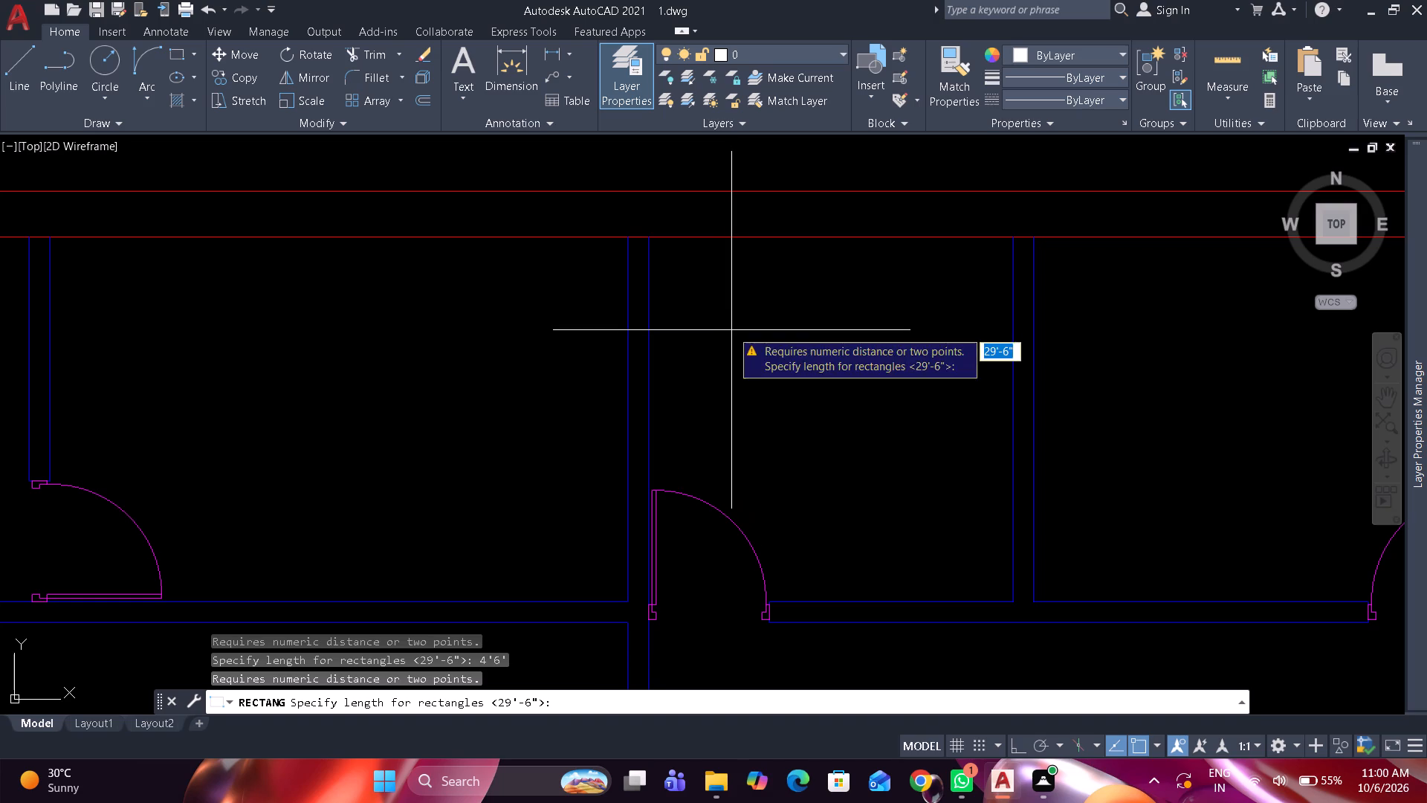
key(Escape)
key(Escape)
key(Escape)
Draw a rectangle 4'6" by 4'6" inside the small north room just east of the central partition.
key(r)
text(ec)
key(space)
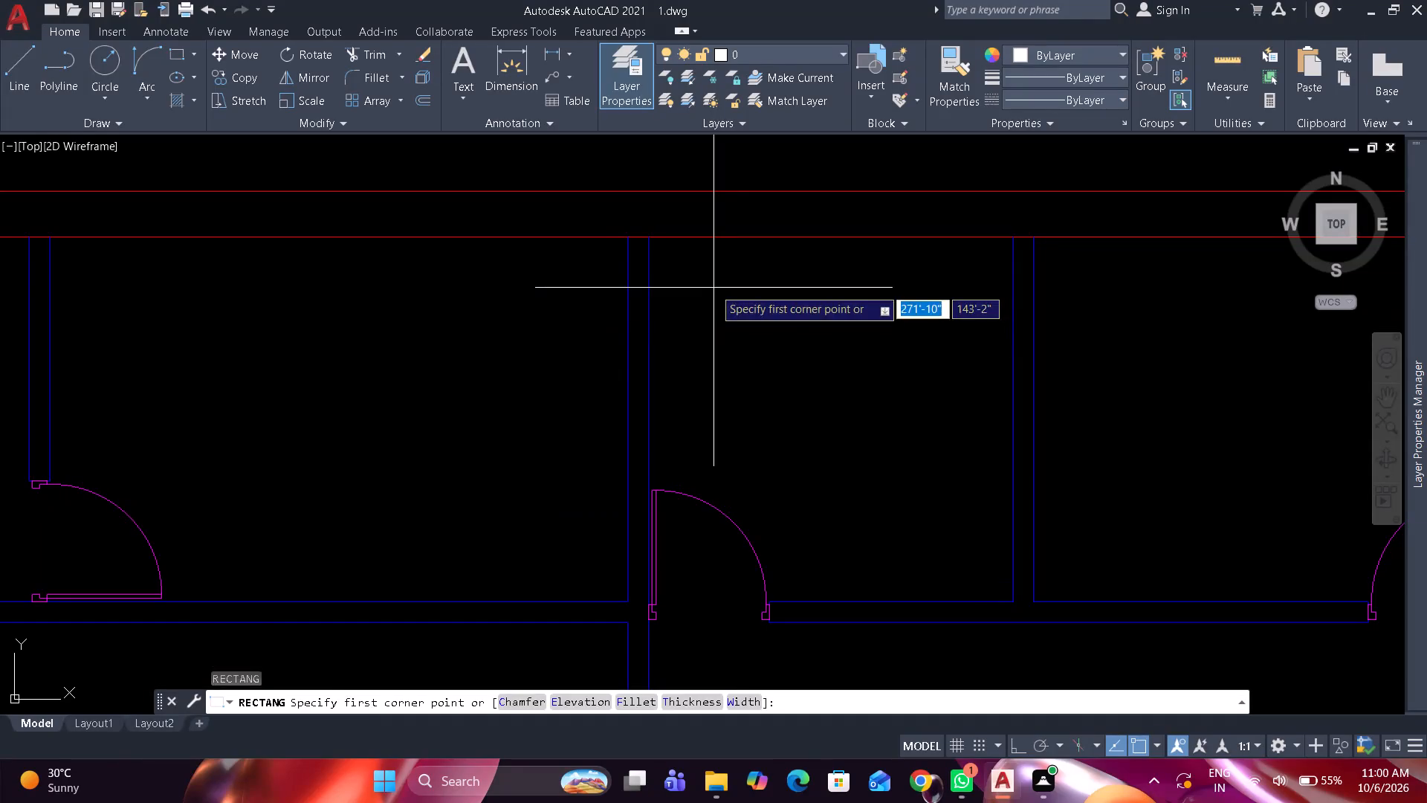
click(713, 288)
text(d)
key(space)
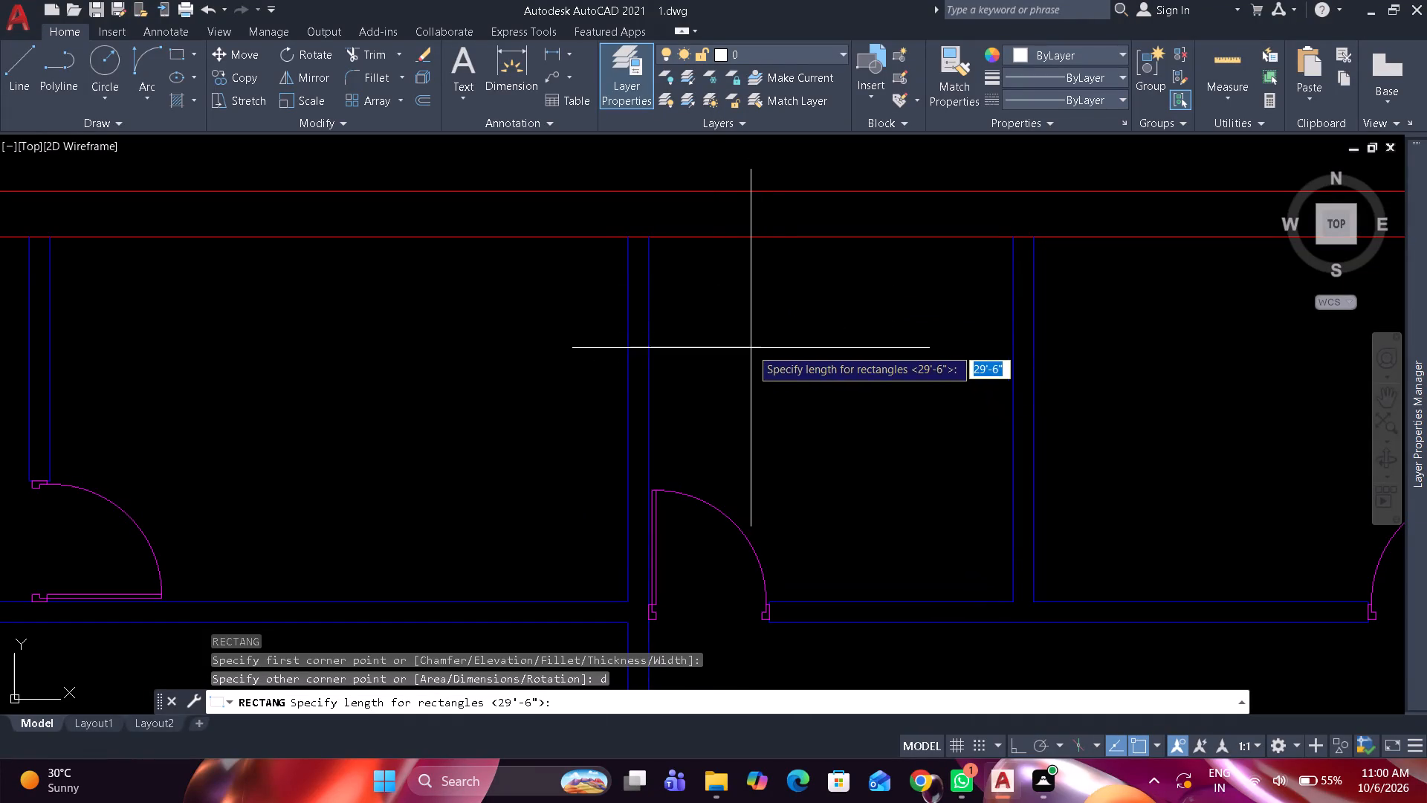
text(4')
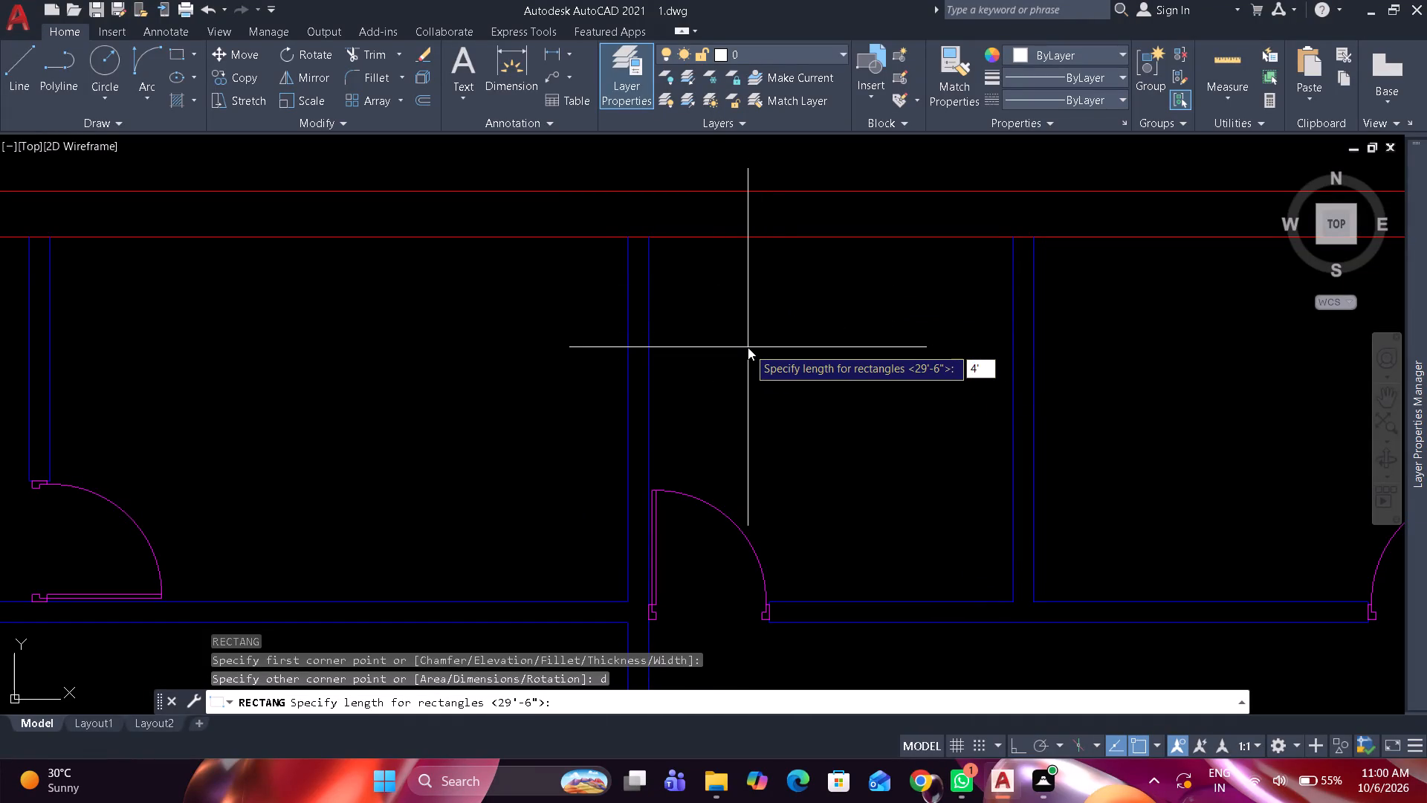
text(6")
key(Return)
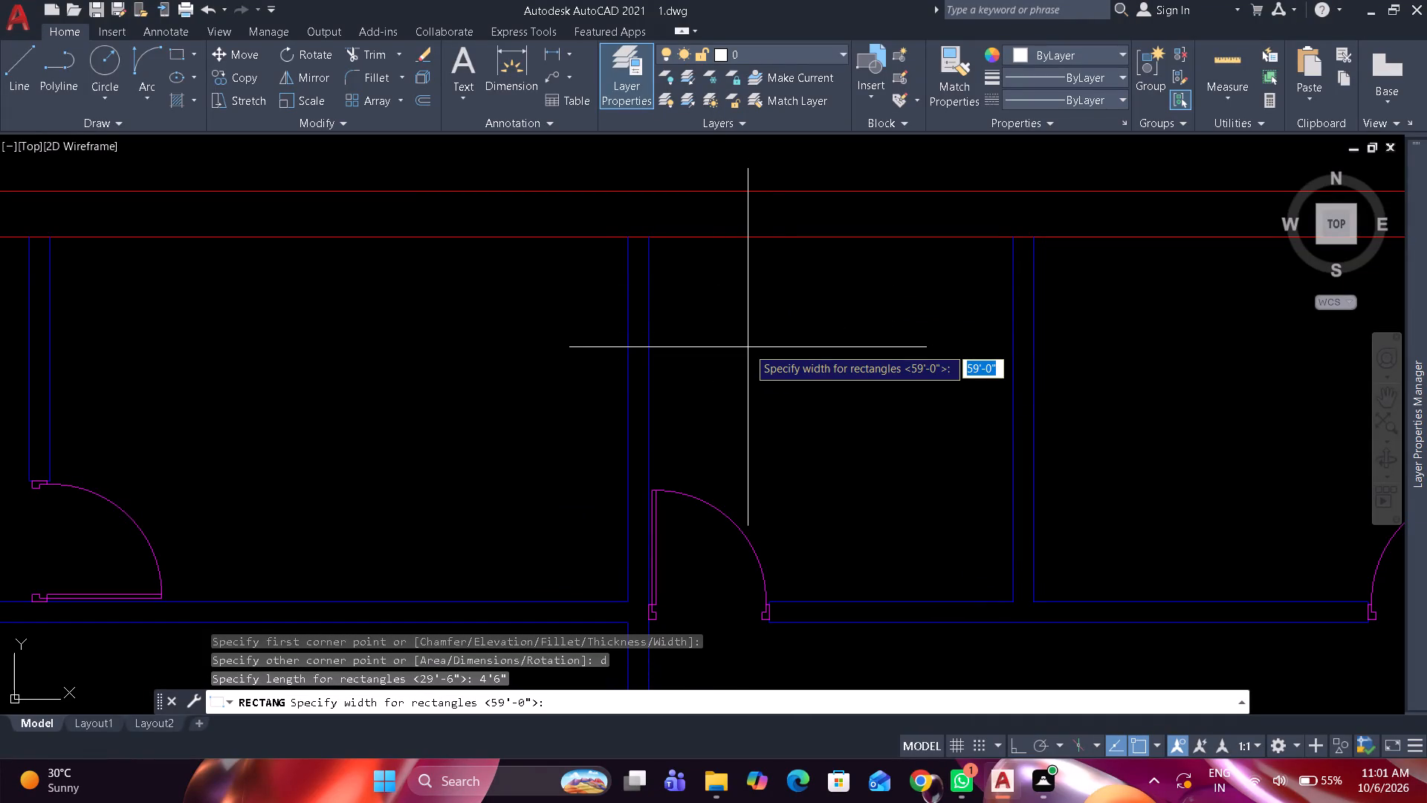
text(4'6")
key(Return)
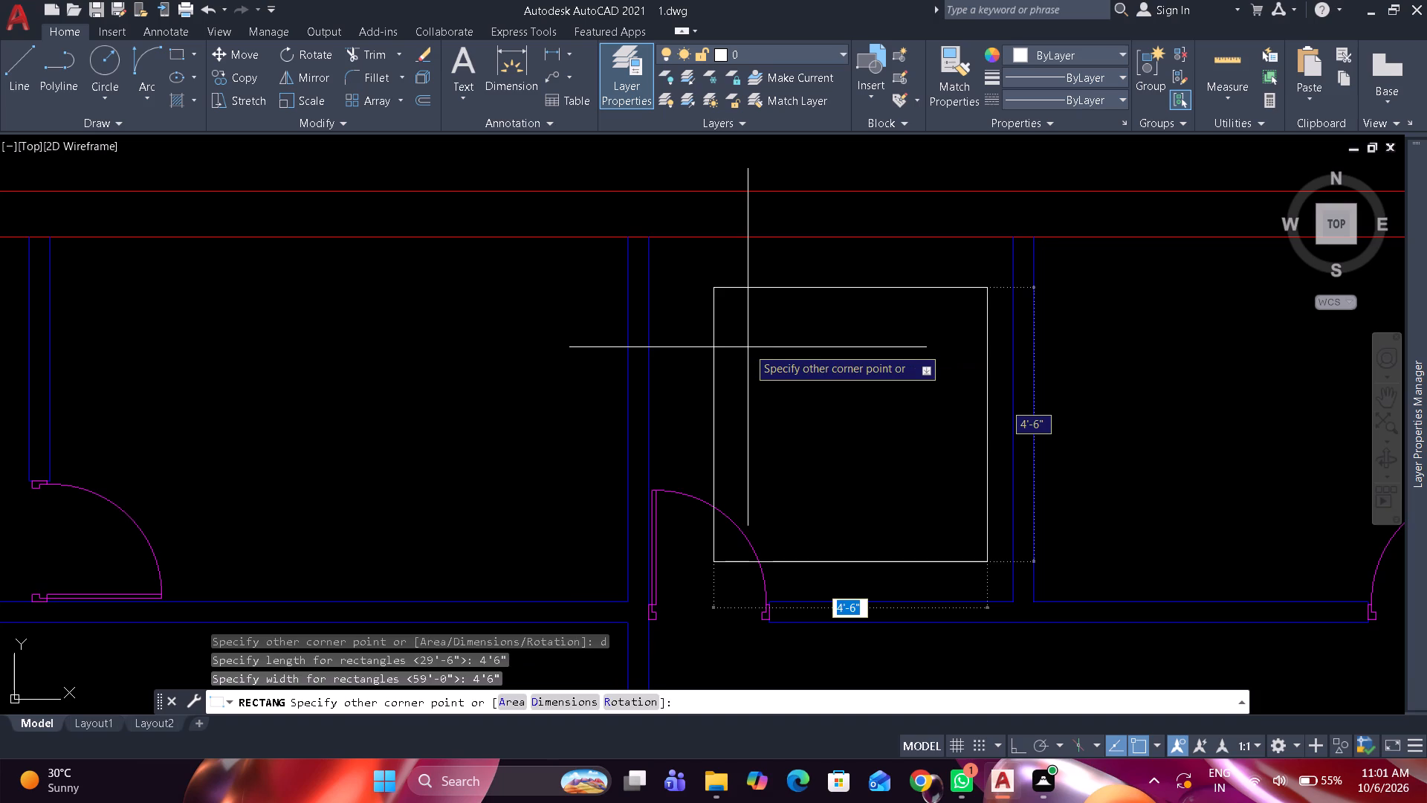
click(748, 347)
Move the 4'6" square about 4" west and nudge it slightly north within the small room.
click(719, 328)
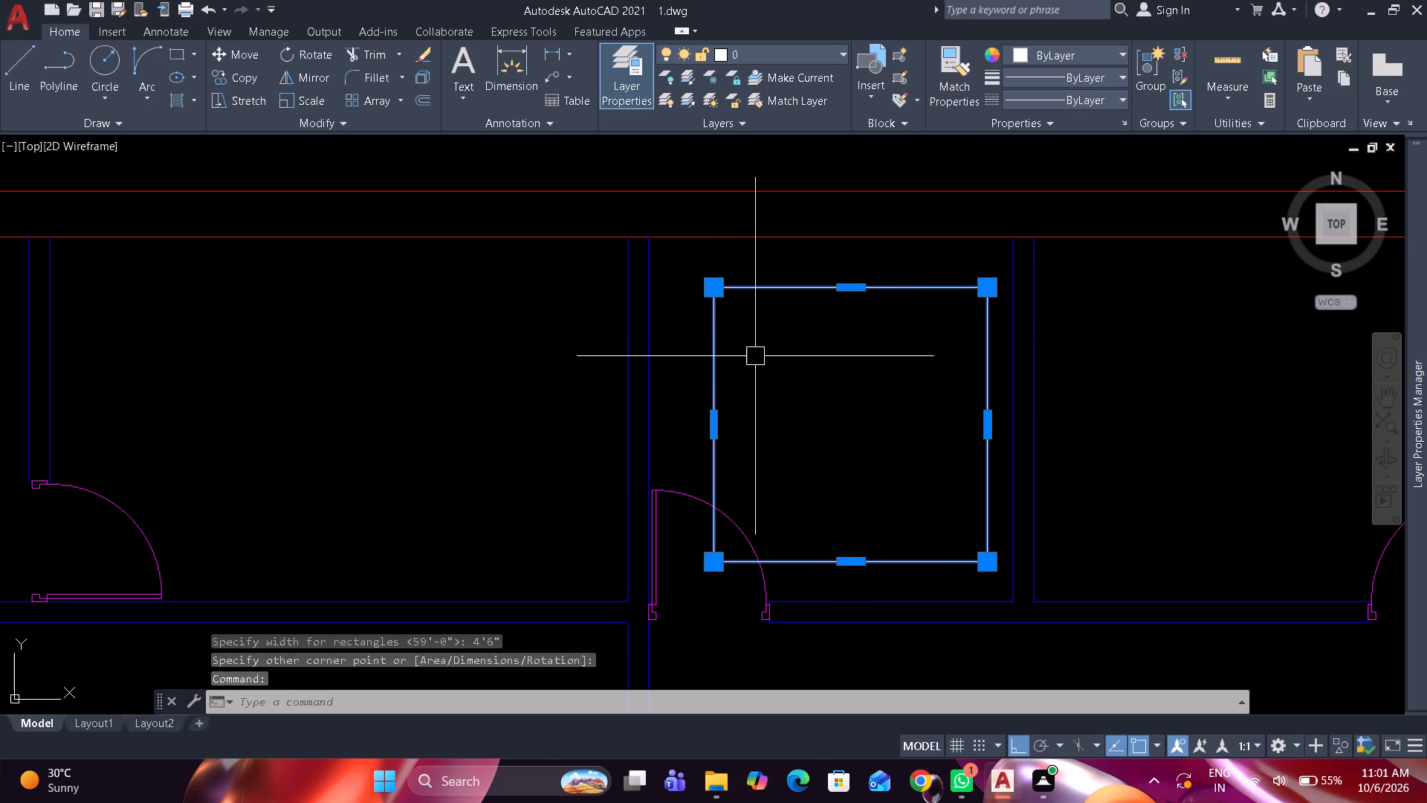
key(m)
key(space)
click(843, 407)
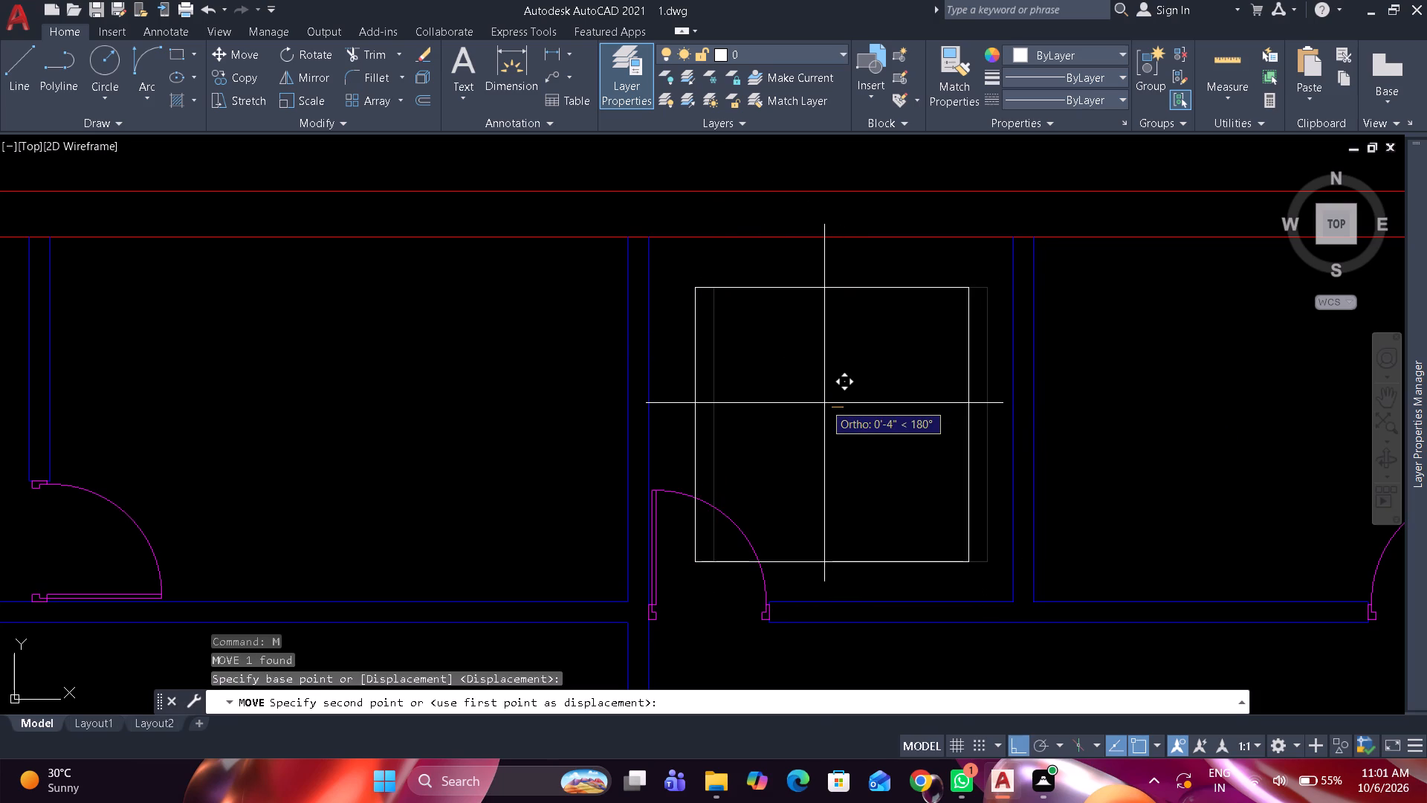
click(823, 403)
click(810, 288)
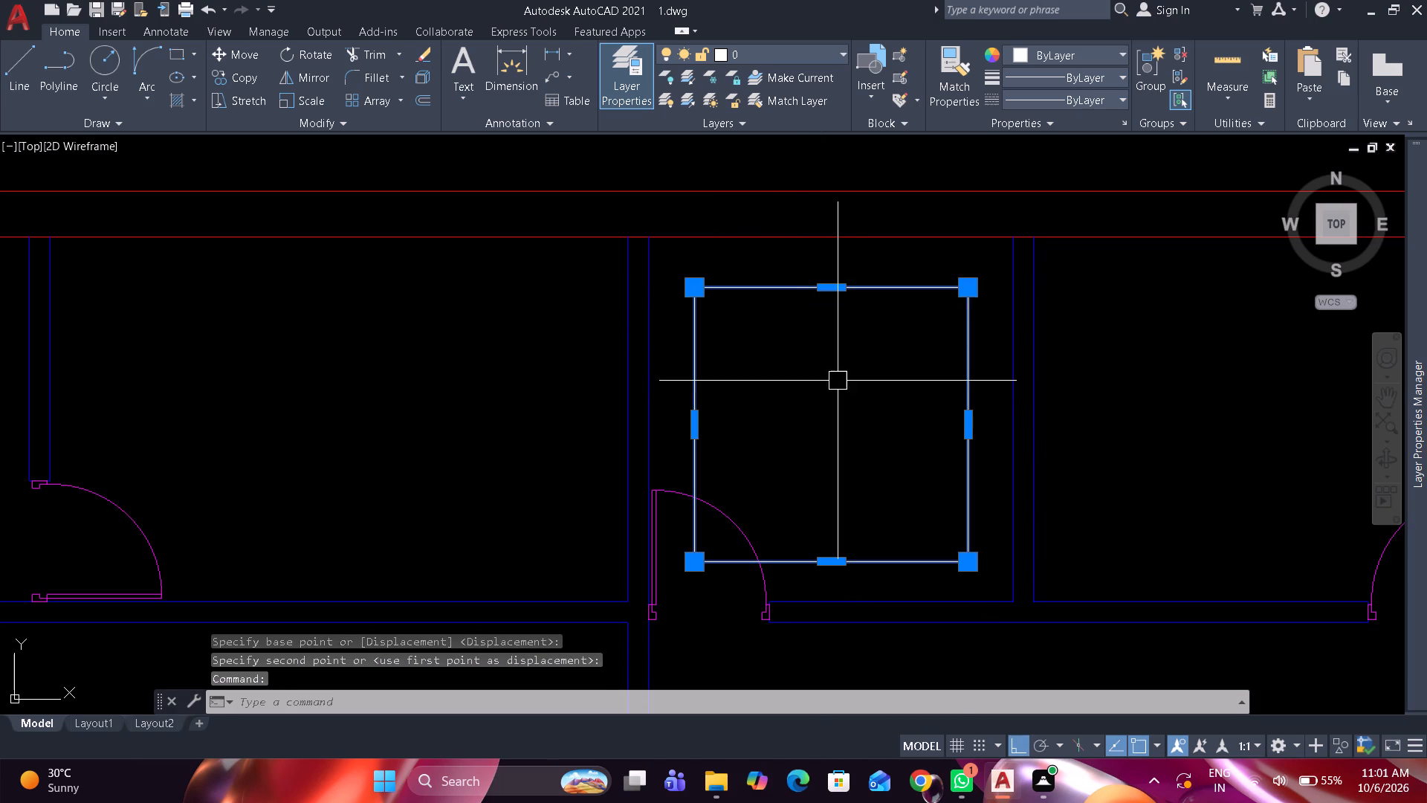
key(space)
click(838, 381)
click(837, 376)
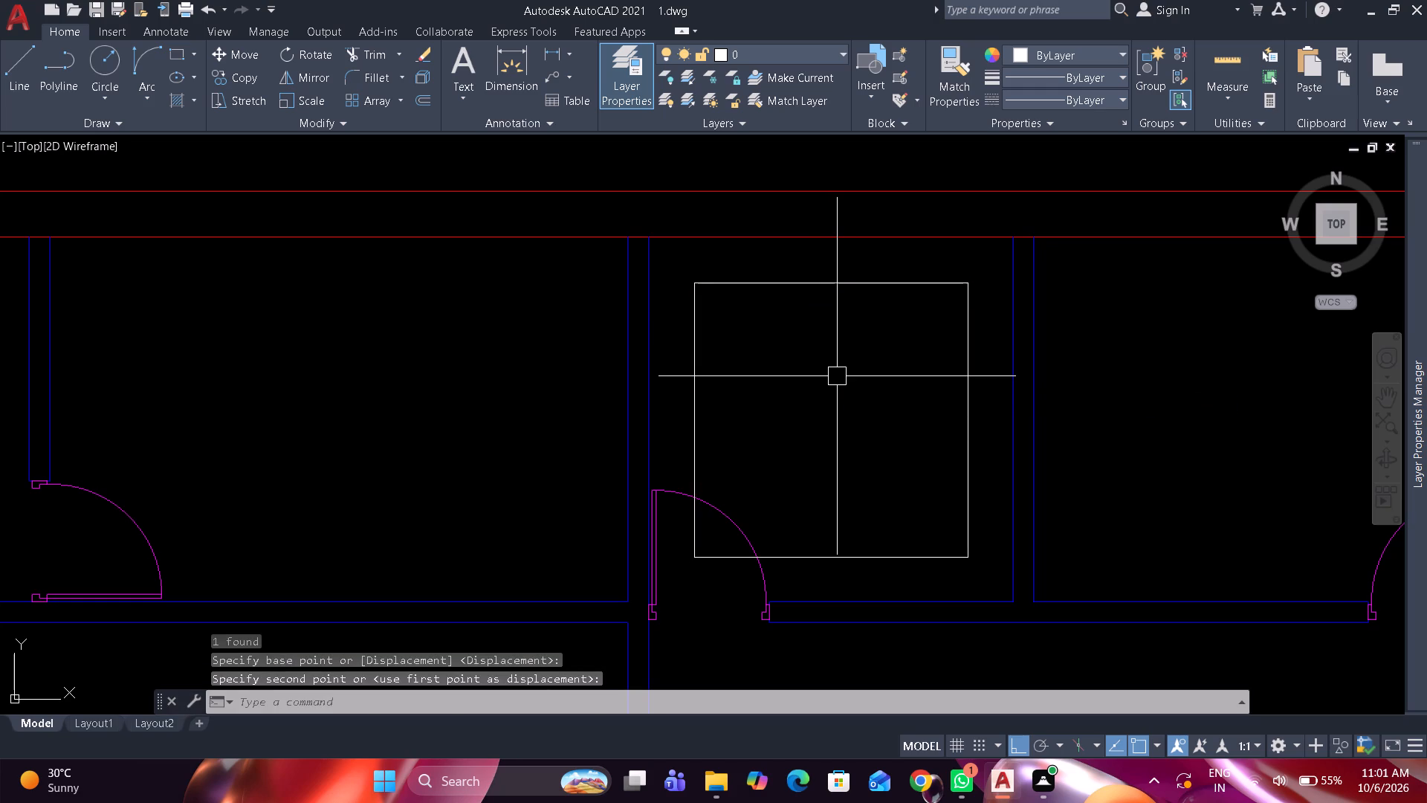
Draw a diagonal line from the small room's northwest inner corner to its southeast inner corner.
key(l)
key(space)
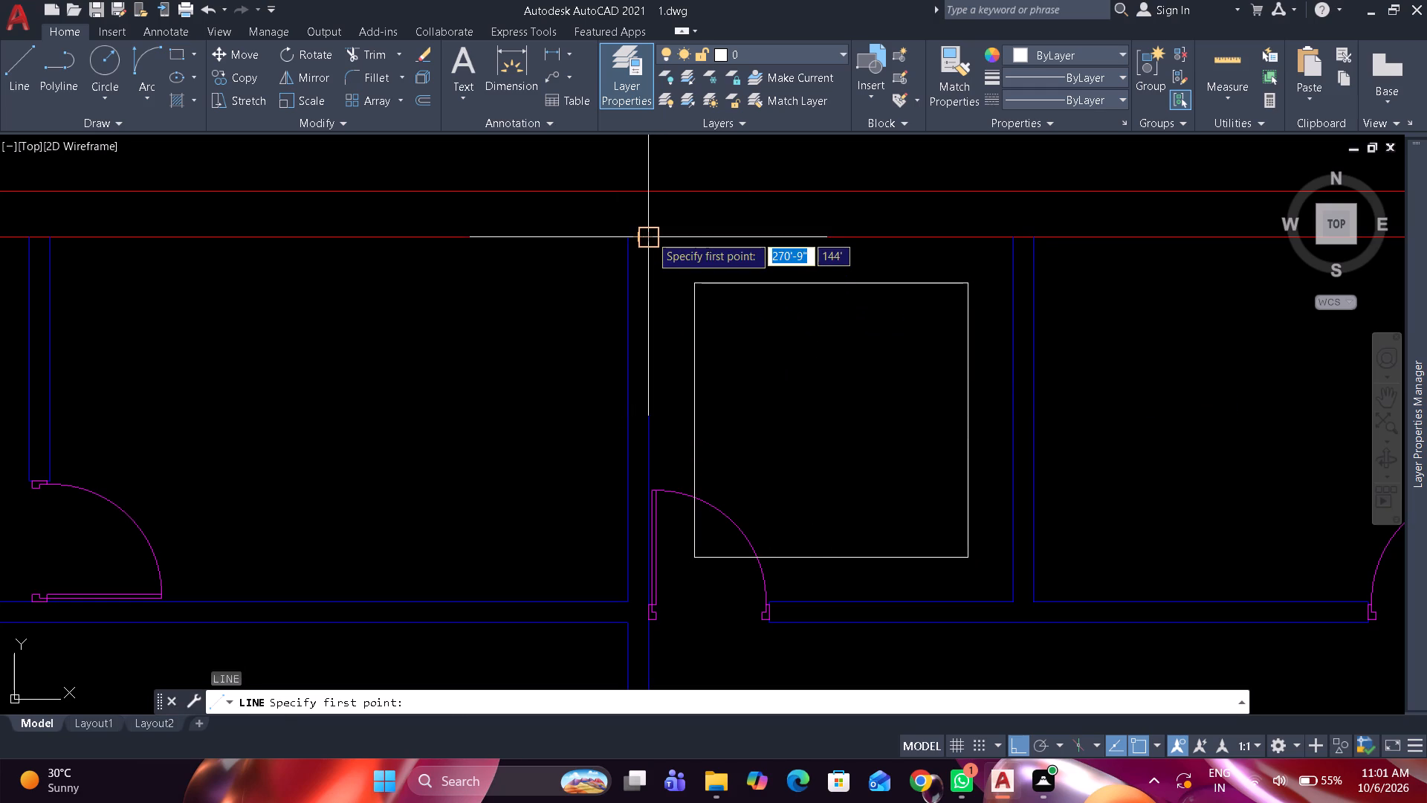
drag(650, 235, 658, 236)
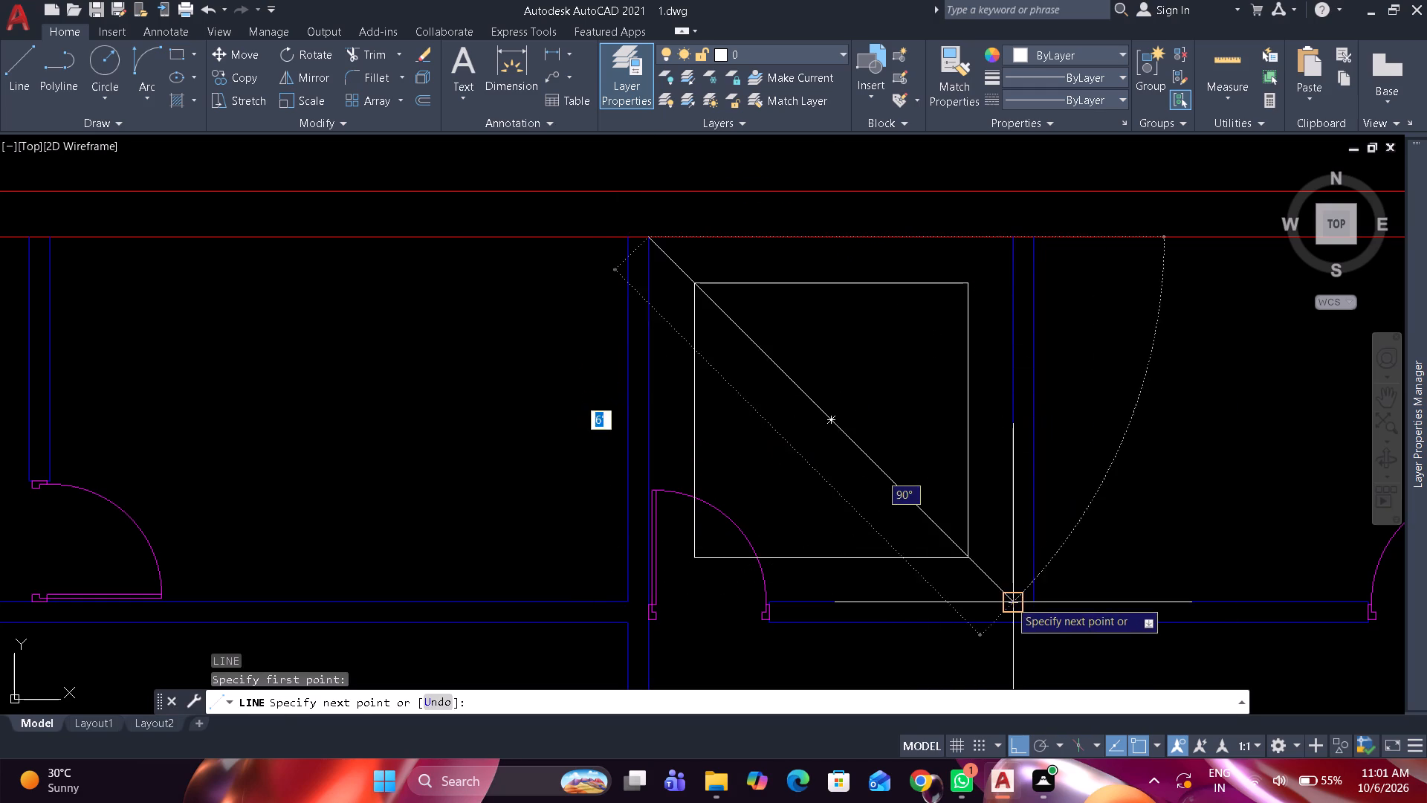
click(1009, 600)
key(space)
Move the 4'6" square so that it is centred on the midpoint of the small room's diagonal line.
click(981, 486)
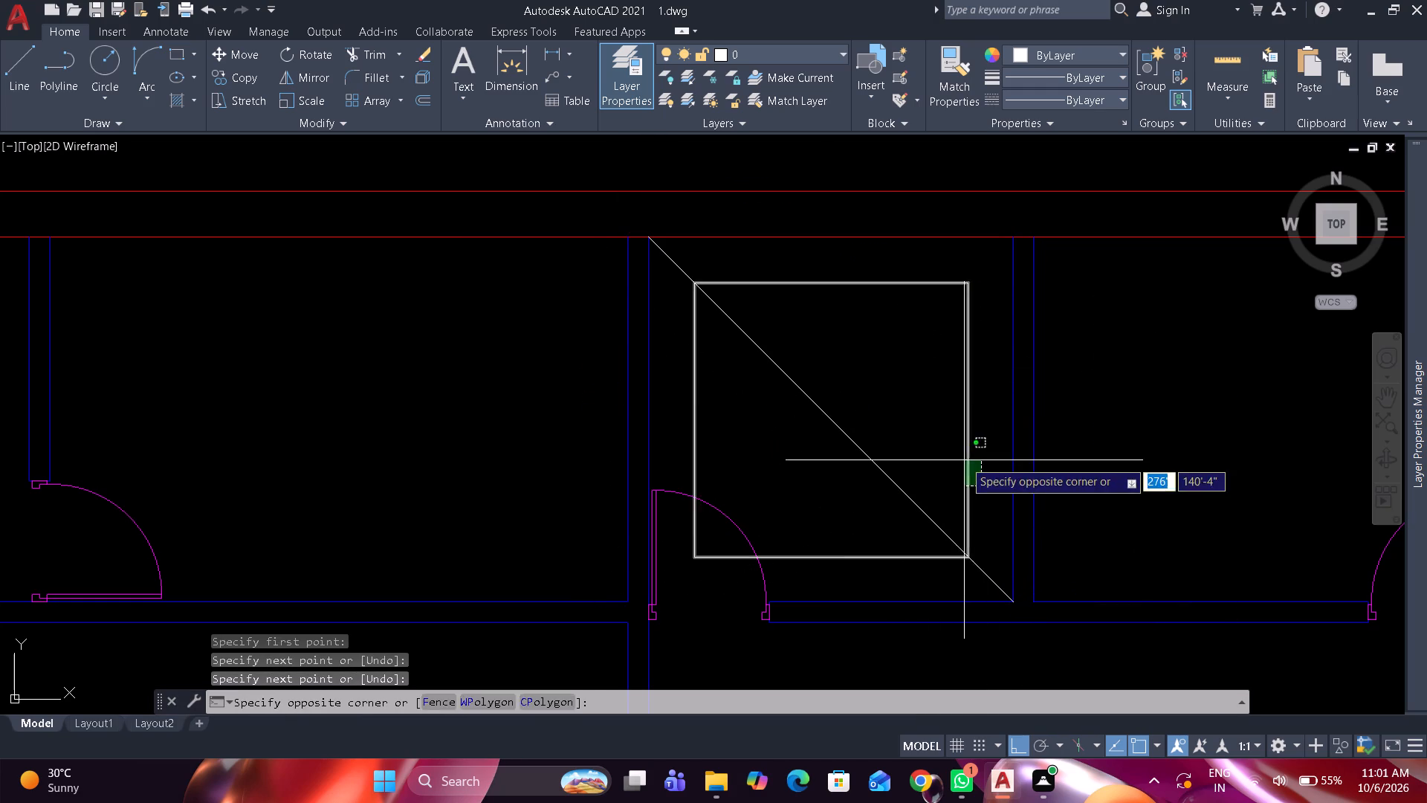
click(964, 460)
key(m)
key(space)
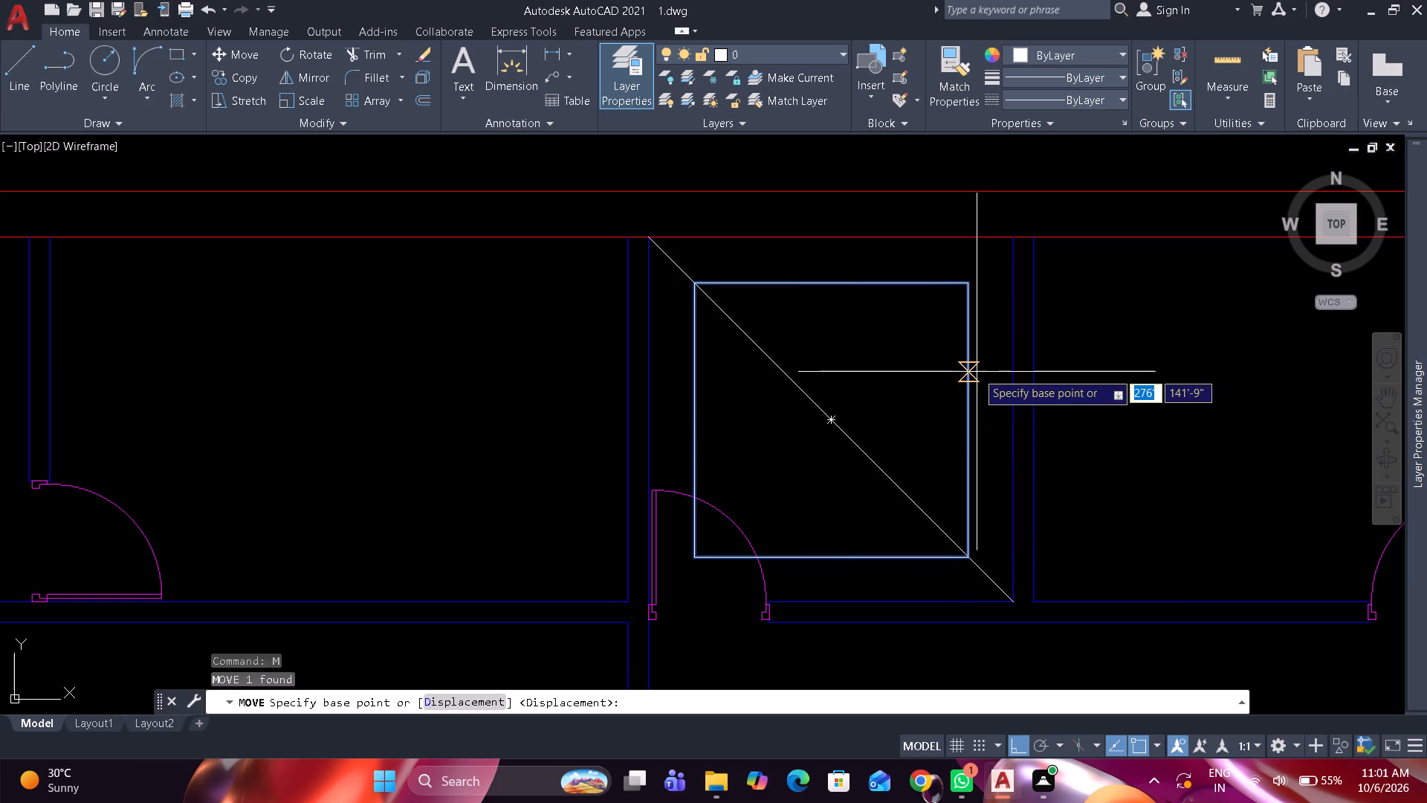
click(833, 425)
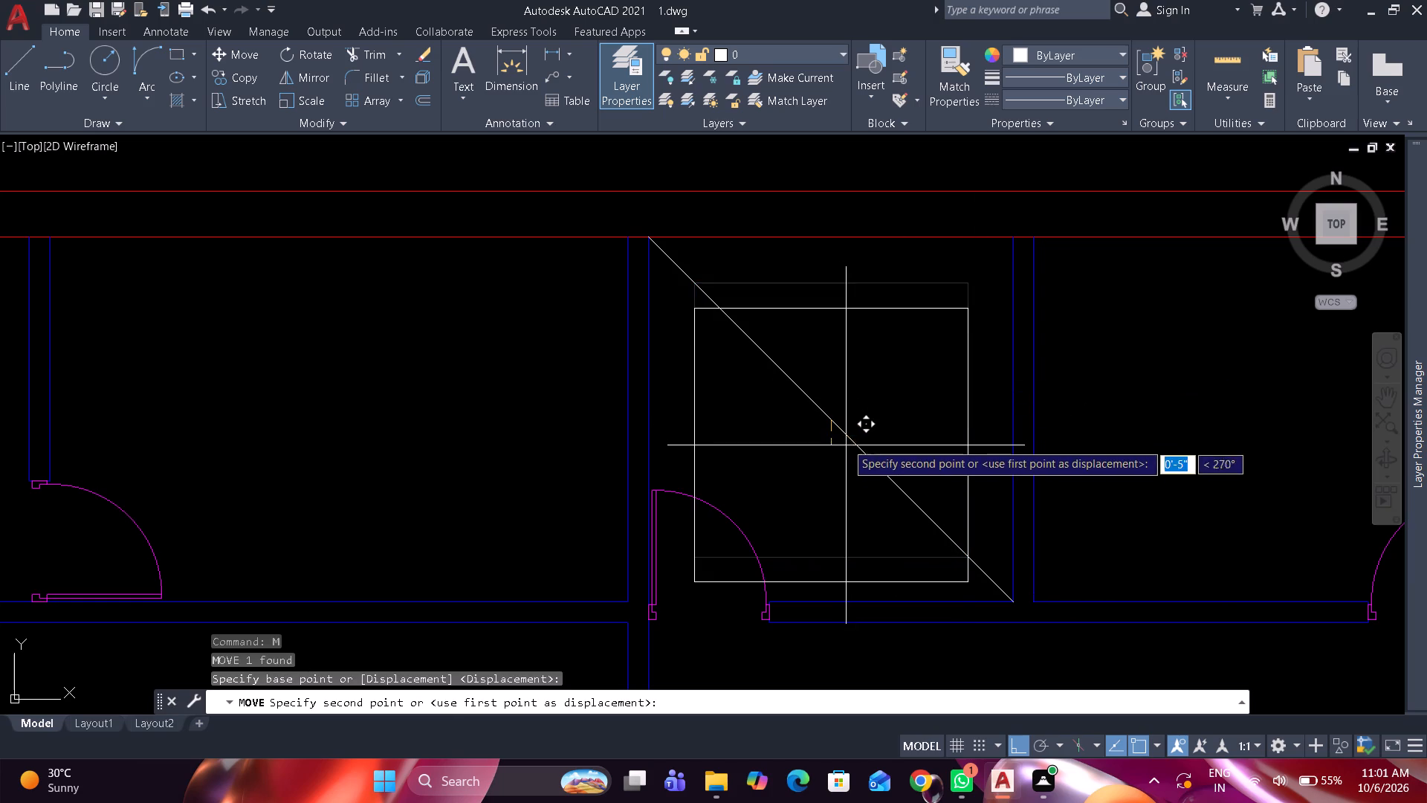
click(823, 411)
Erase the diagonal construction line running across the small north room.
click(832, 416)
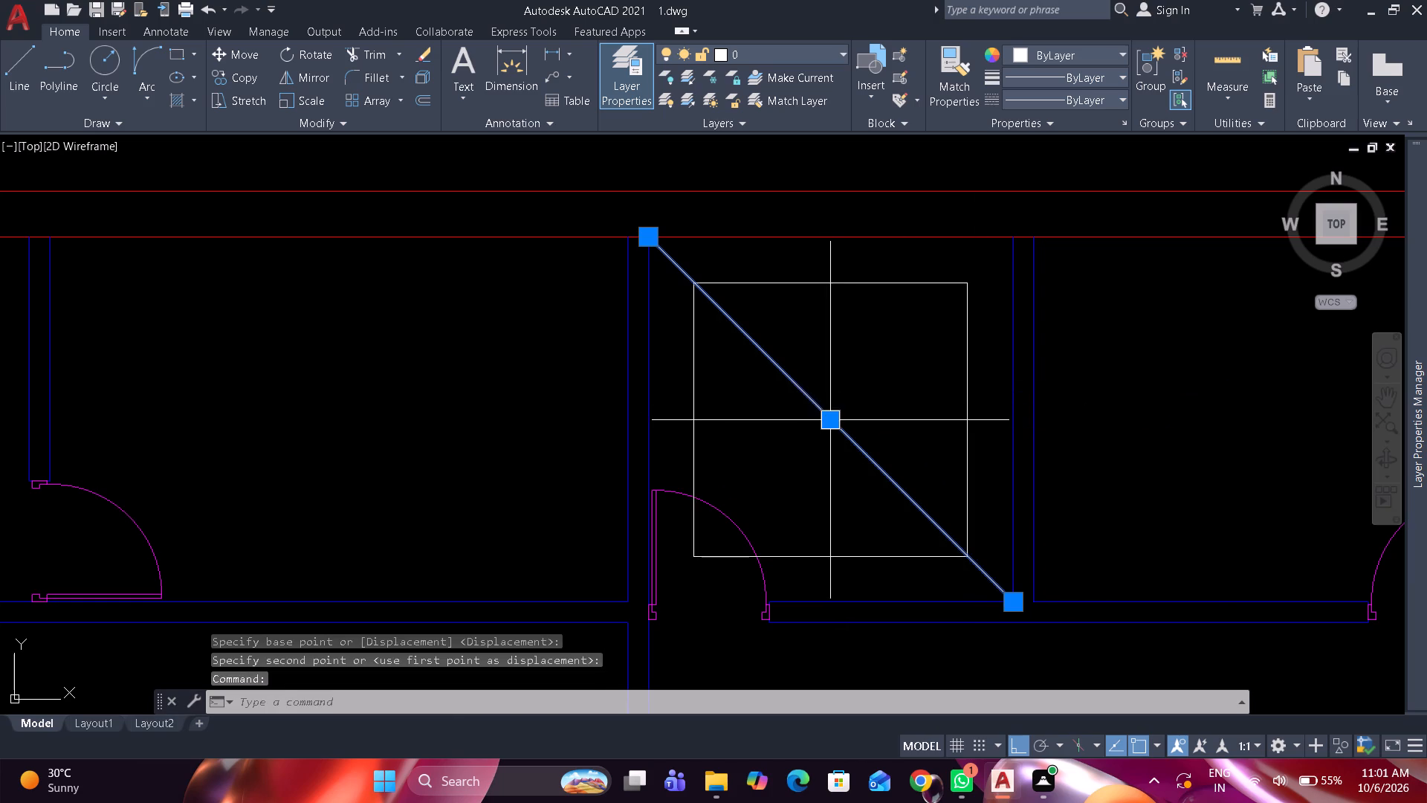
key(e)
key(space)
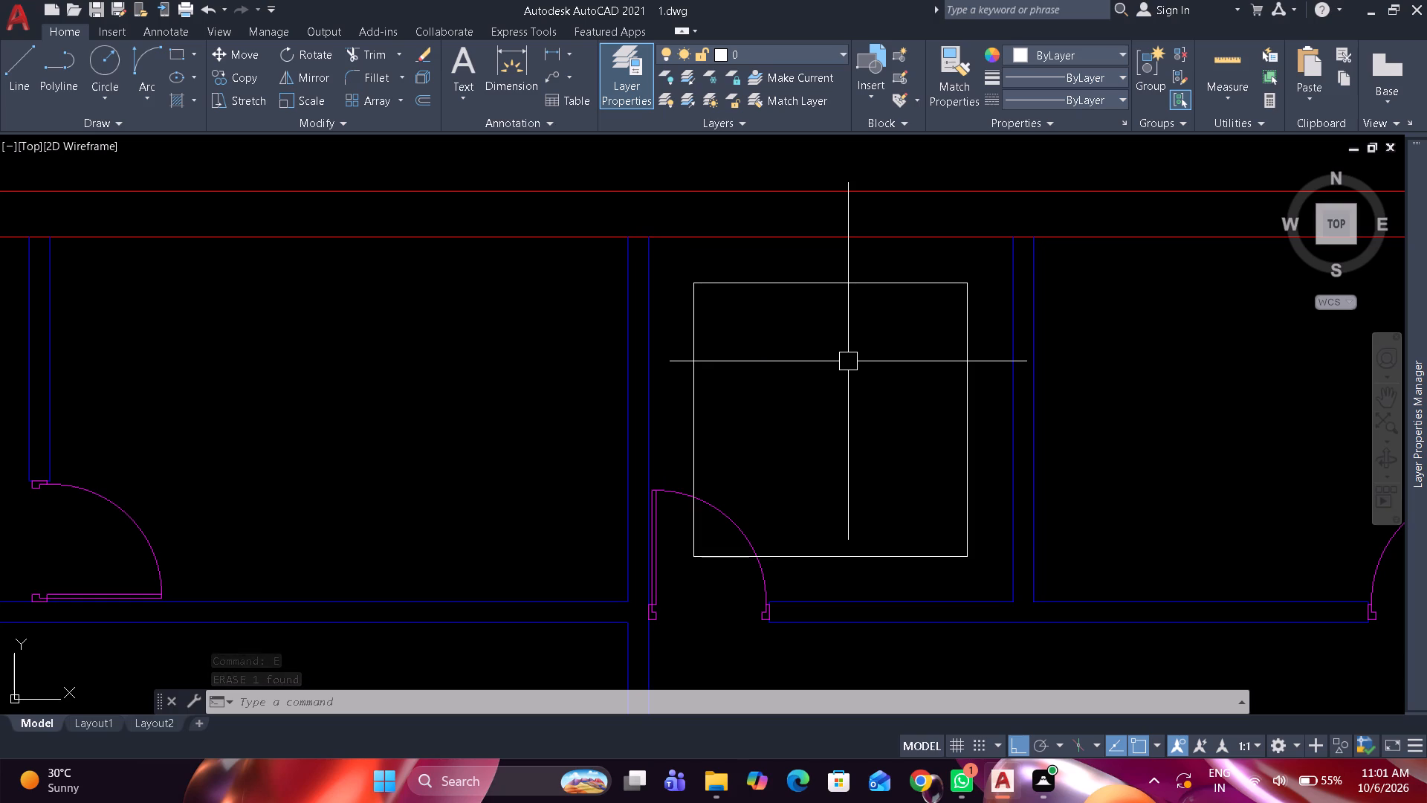
Draw two crossing diagonal lines joining the opposite corners of the 4'6" square.
text(l)
key(space)
click(699, 285)
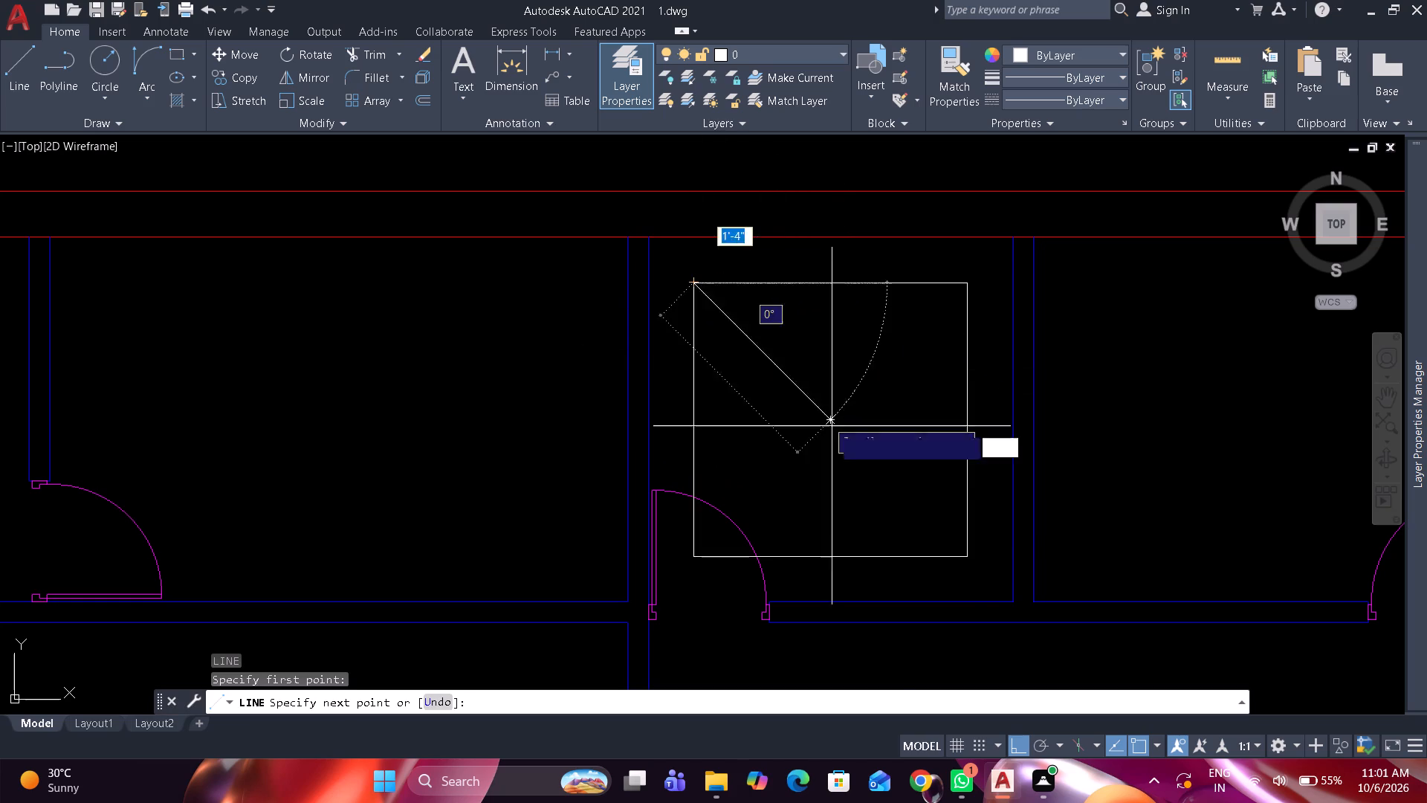
click(954, 550)
key(space)
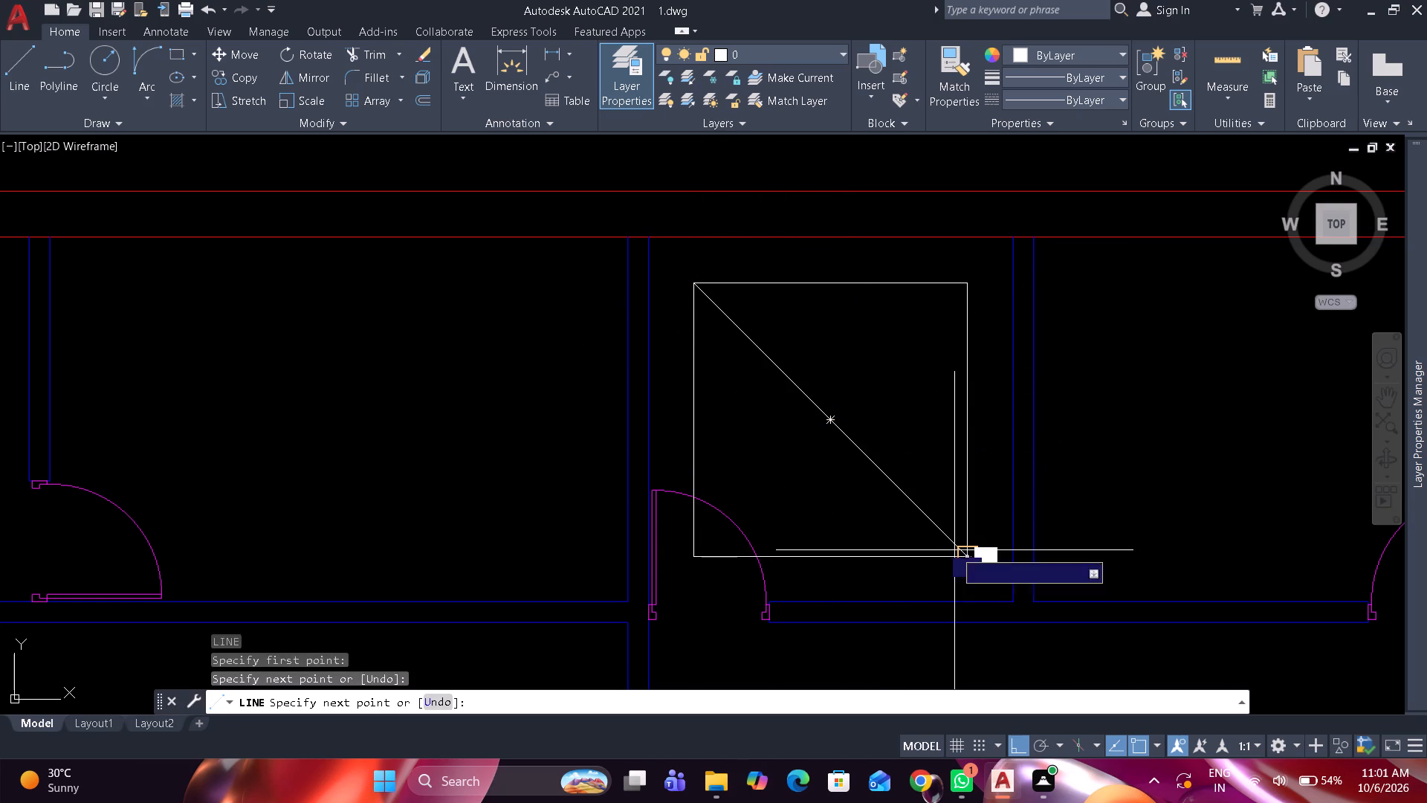
key(space)
drag(698, 559, 711, 546)
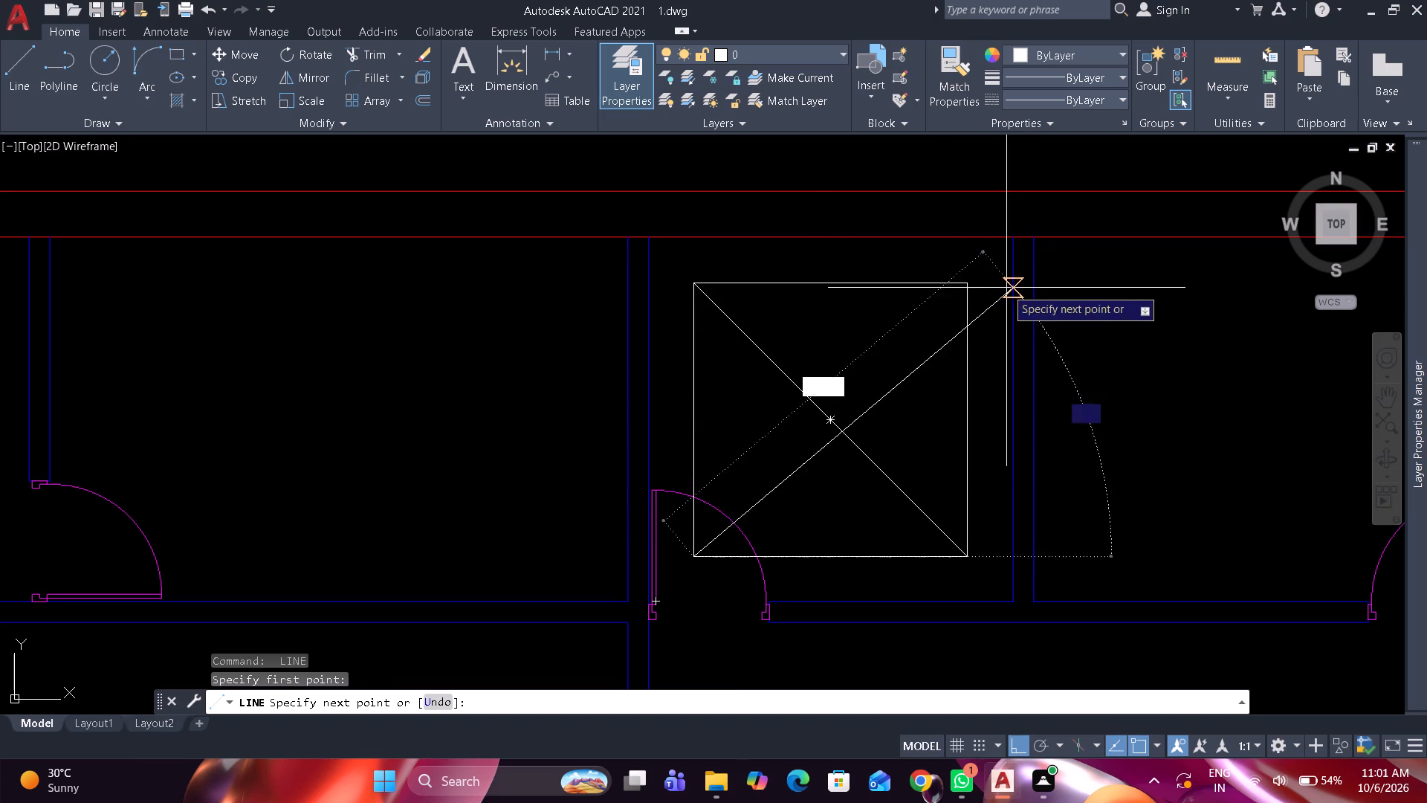
click(968, 288)
key(space)
Set the linetype of the 4'6" square and both its diagonals to the dashed ACAD_ISO02W100.
drag(988, 320, 973, 309)
click(945, 277)
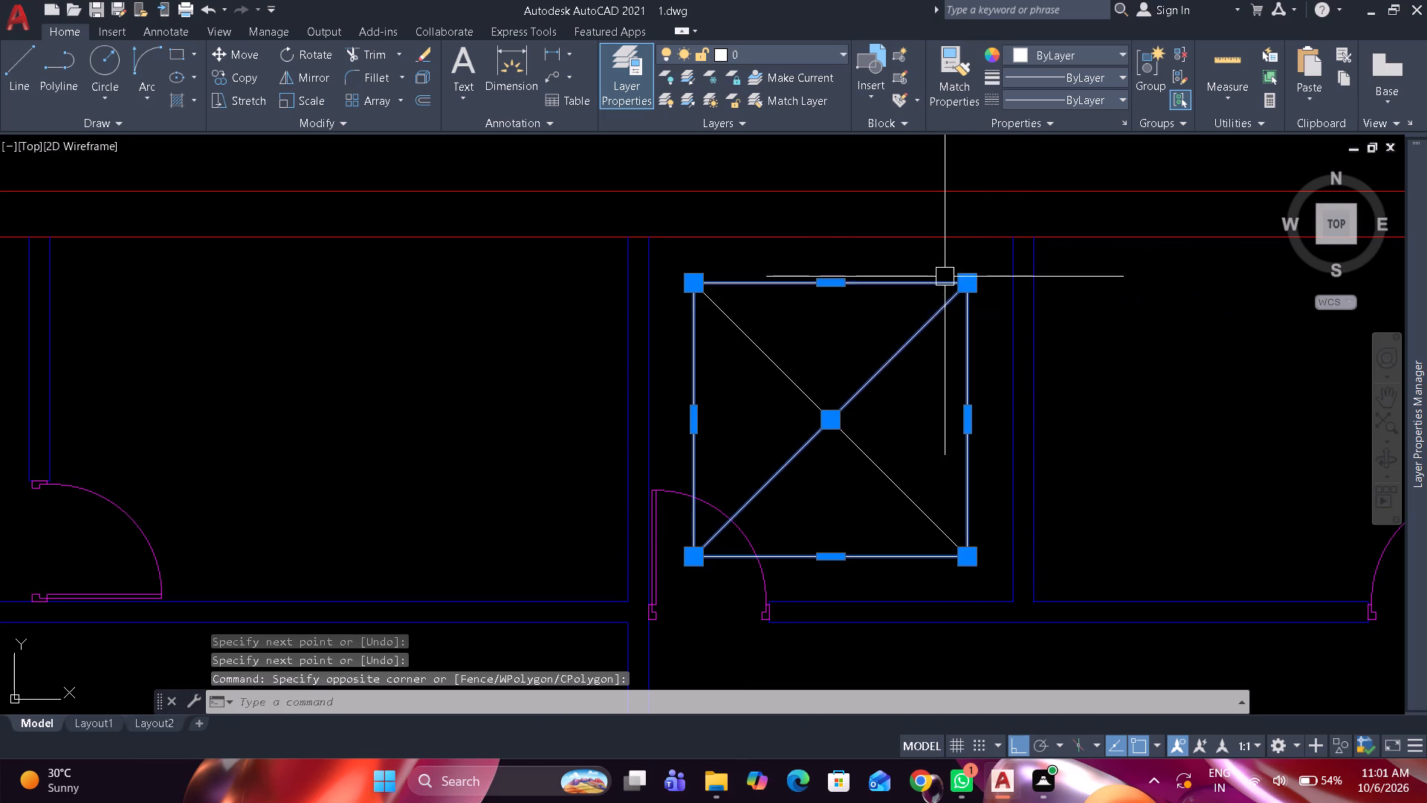
drag(771, 365, 783, 355)
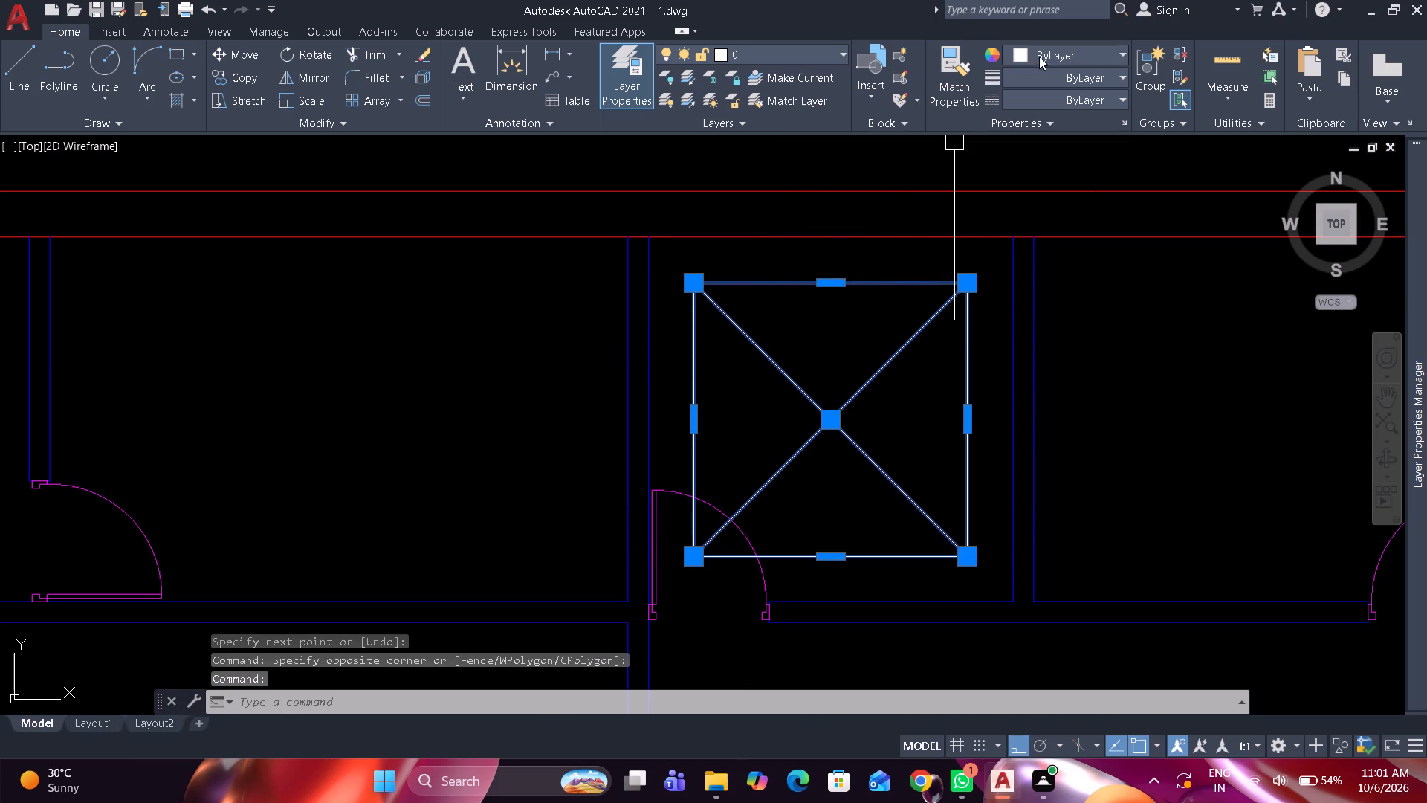
click(1053, 100)
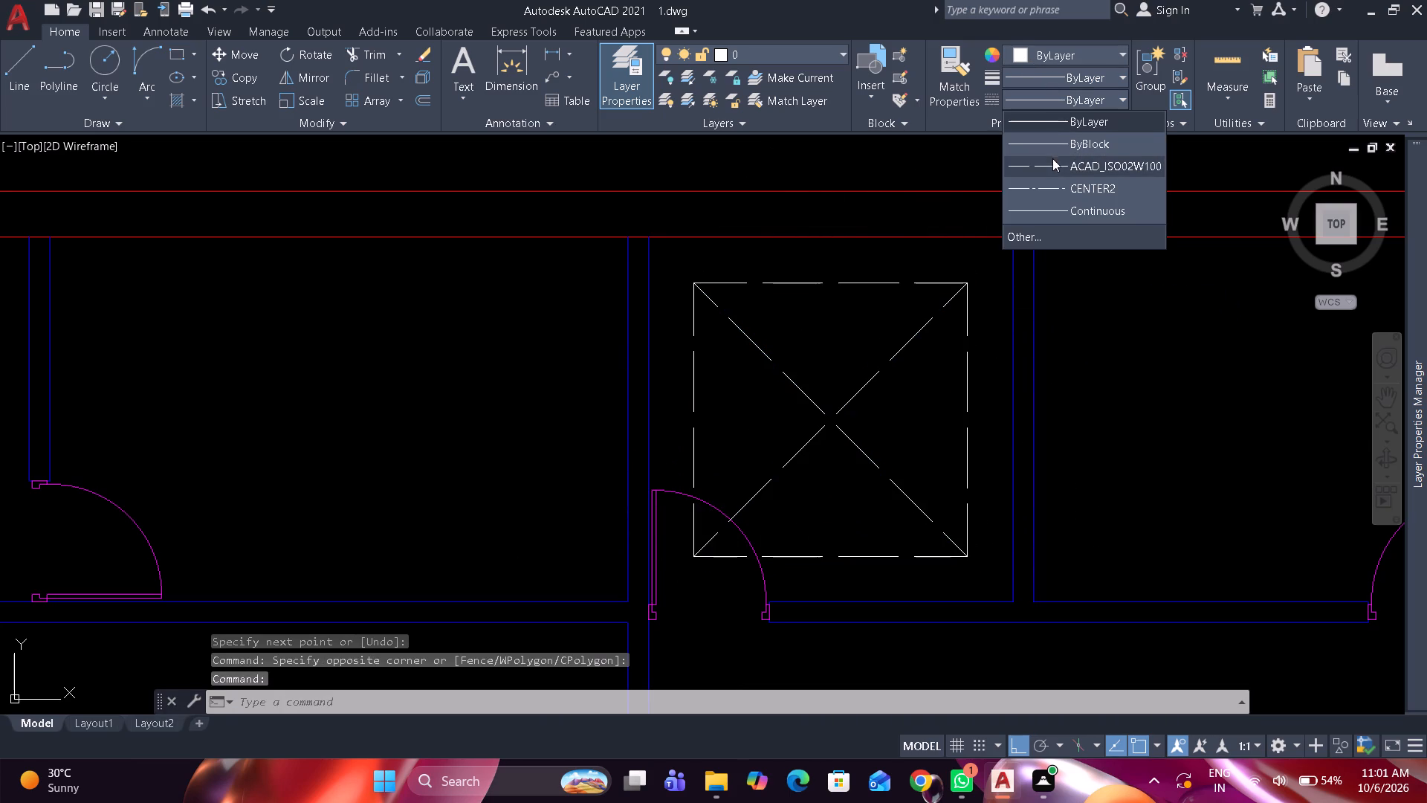
click(1053, 169)
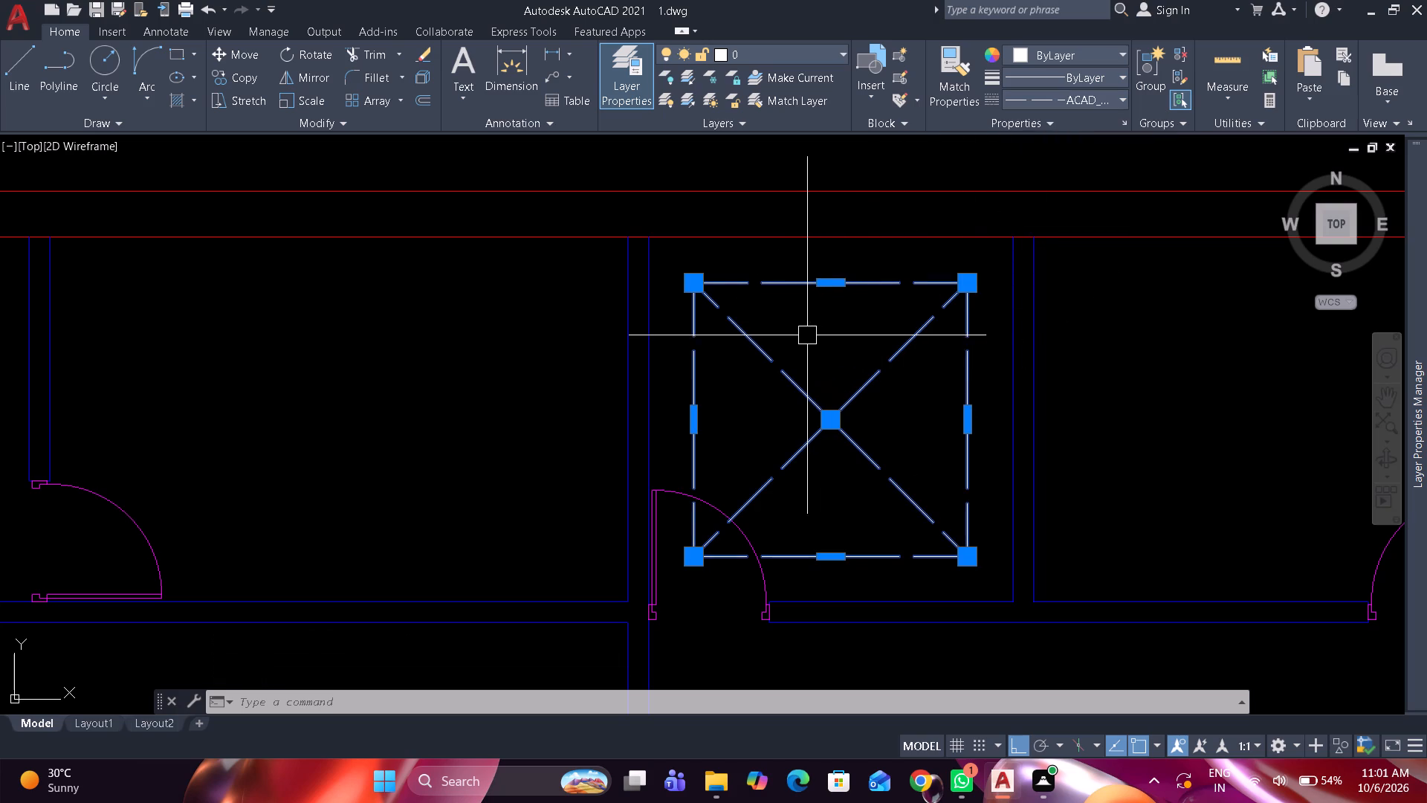
key(Escape)
Review the floor plan, examining the passage and paired doors south of the two north bedrooms and the overall layout.
scroll(824, 291, down, 4)
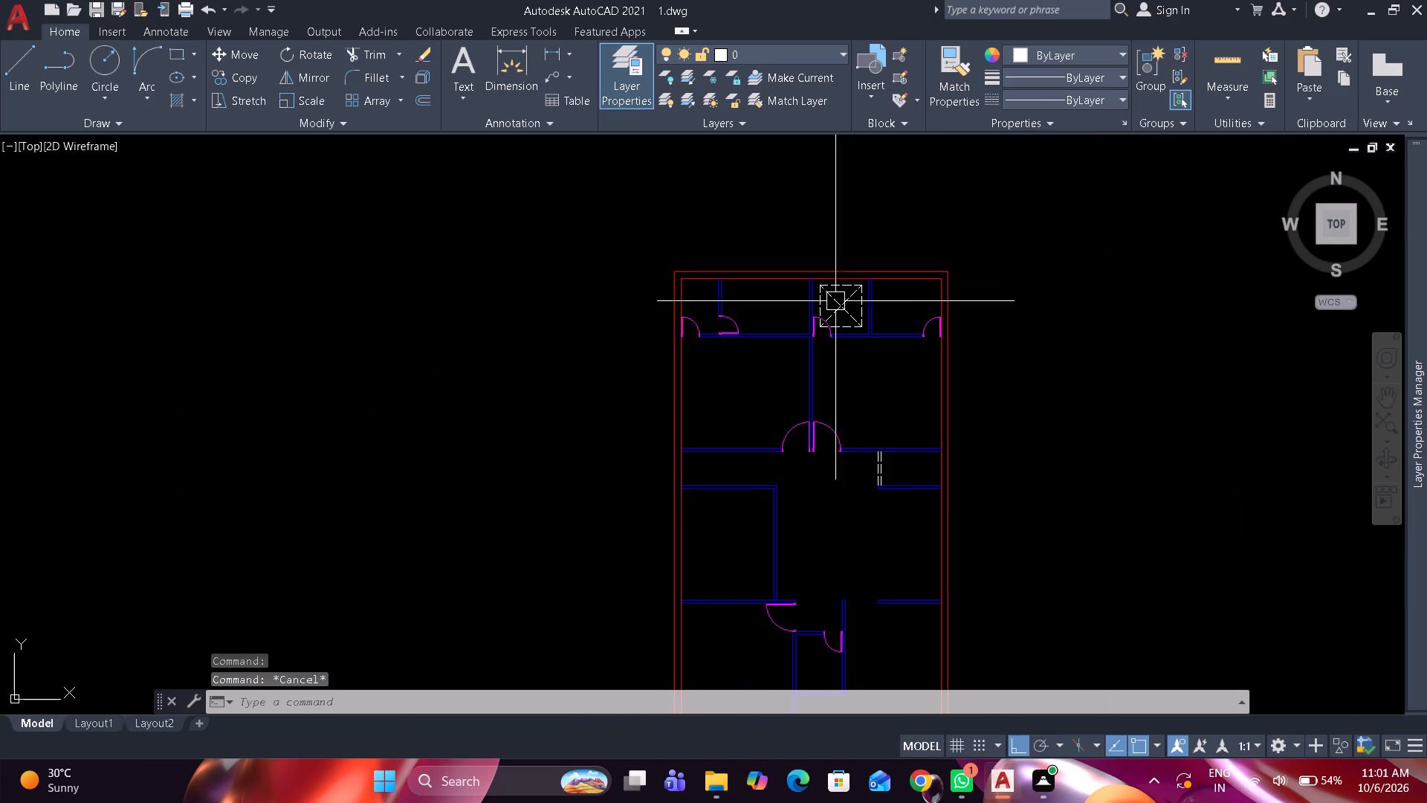
scroll(716, 478, up, 1)
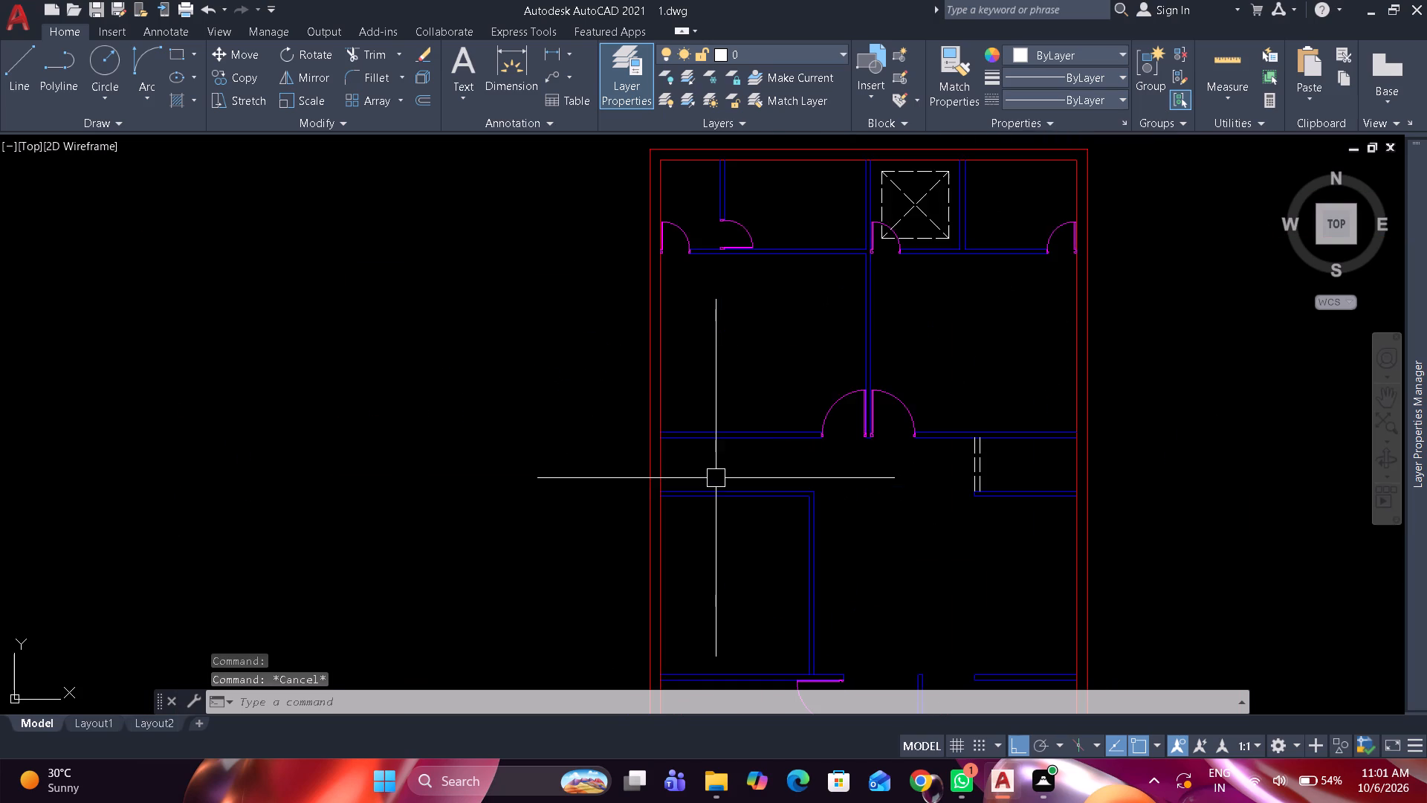
scroll(716, 478, up, 2)
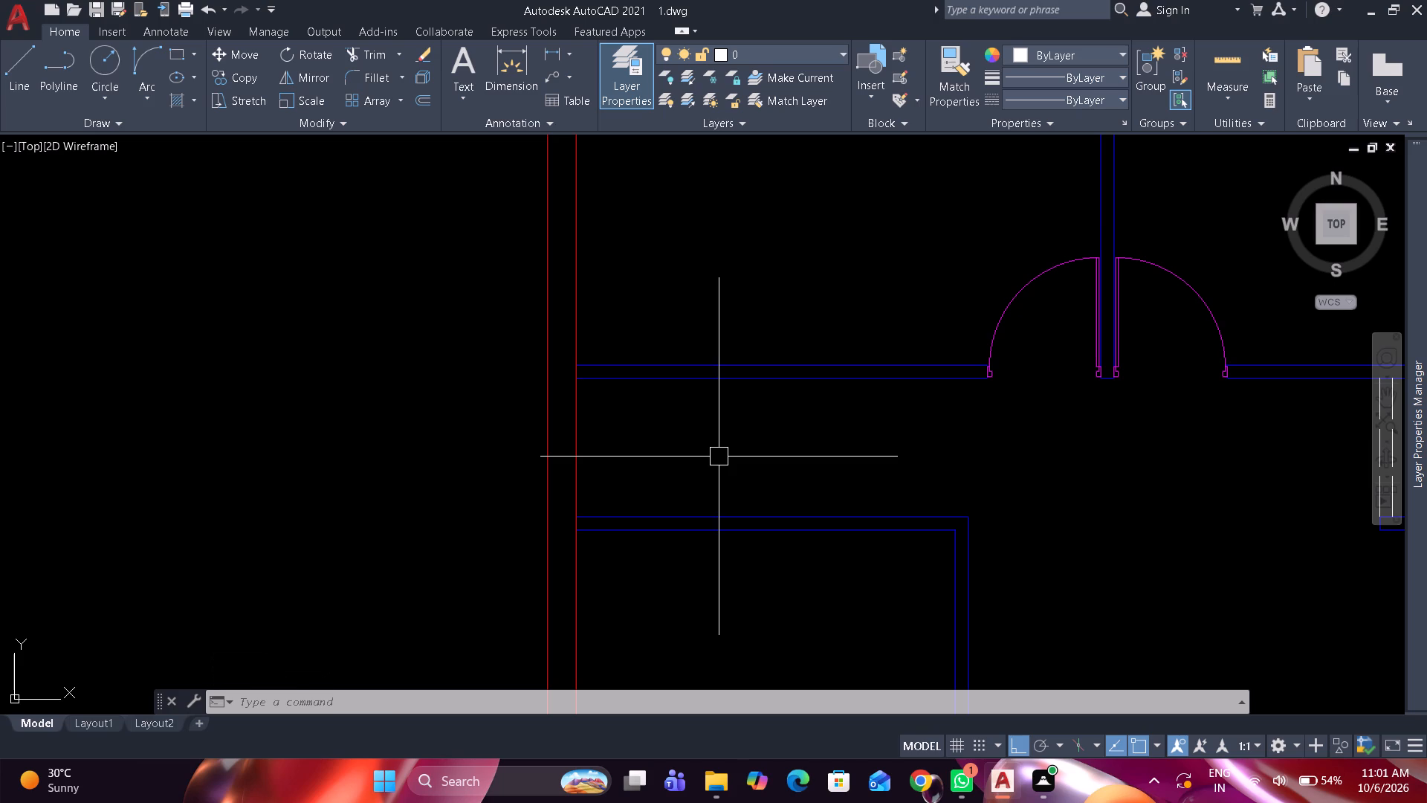
drag(1133, 370, 1177, 370)
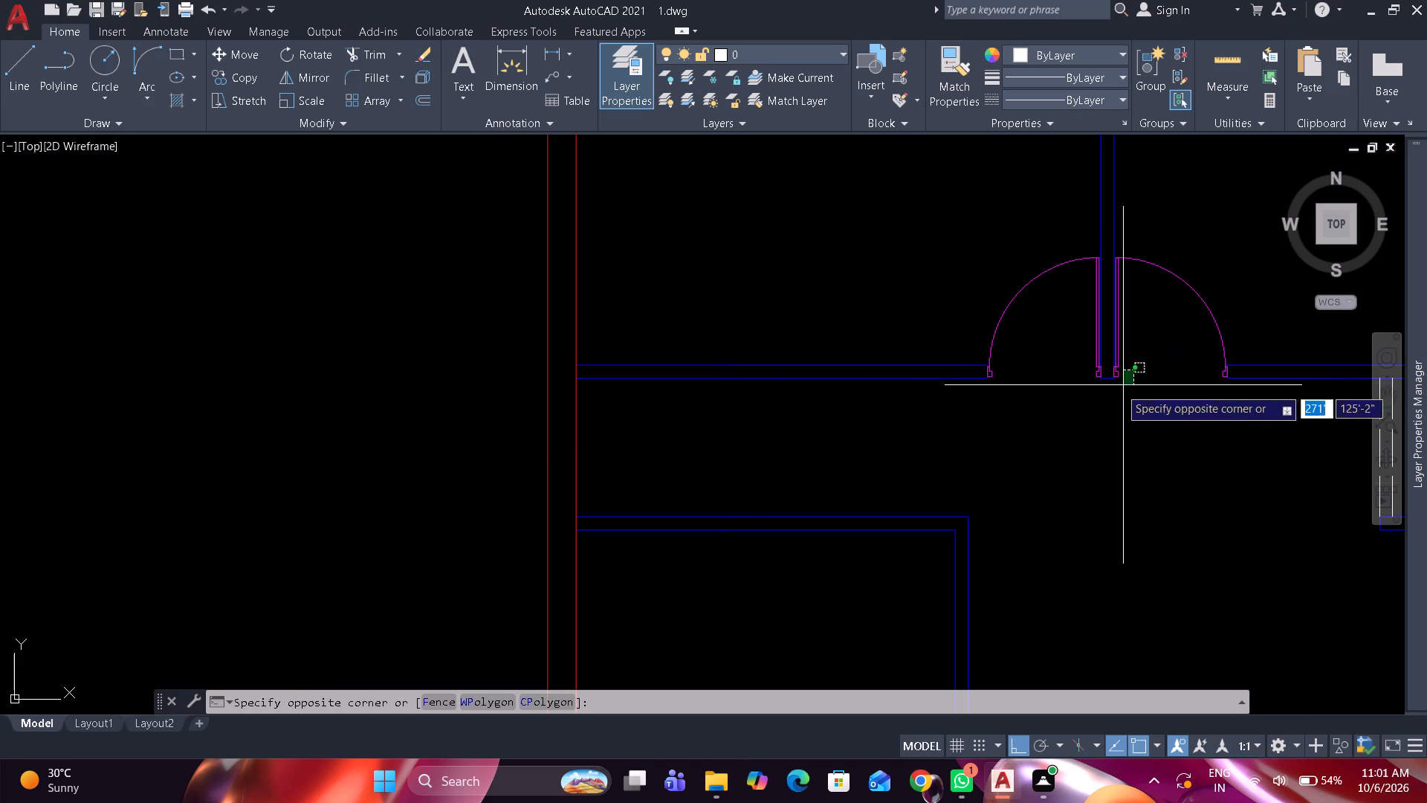
click(1133, 412)
scroll(1119, 419, down, 1)
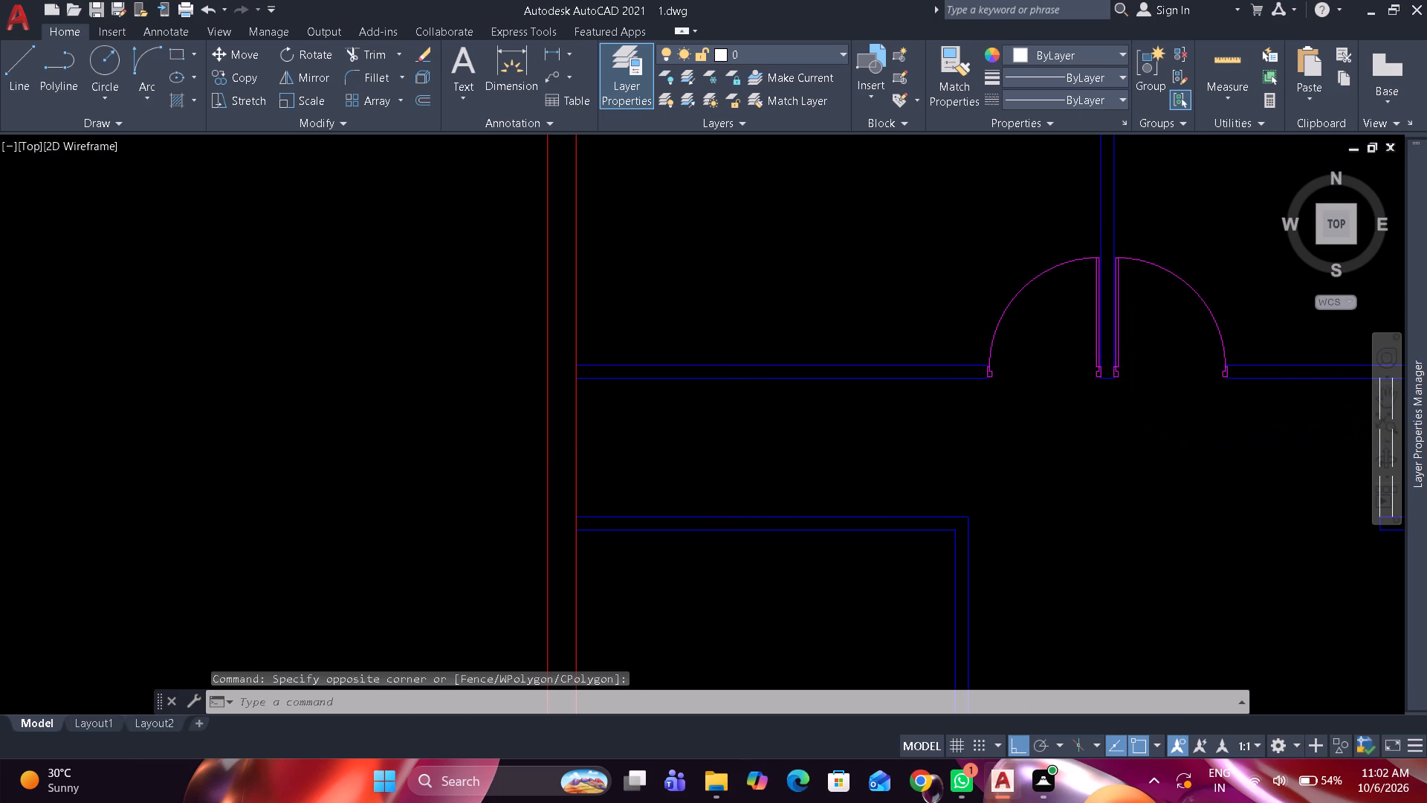
scroll(1125, 415, down, 3)
middle_drag(1044, 399, 1013, 396)
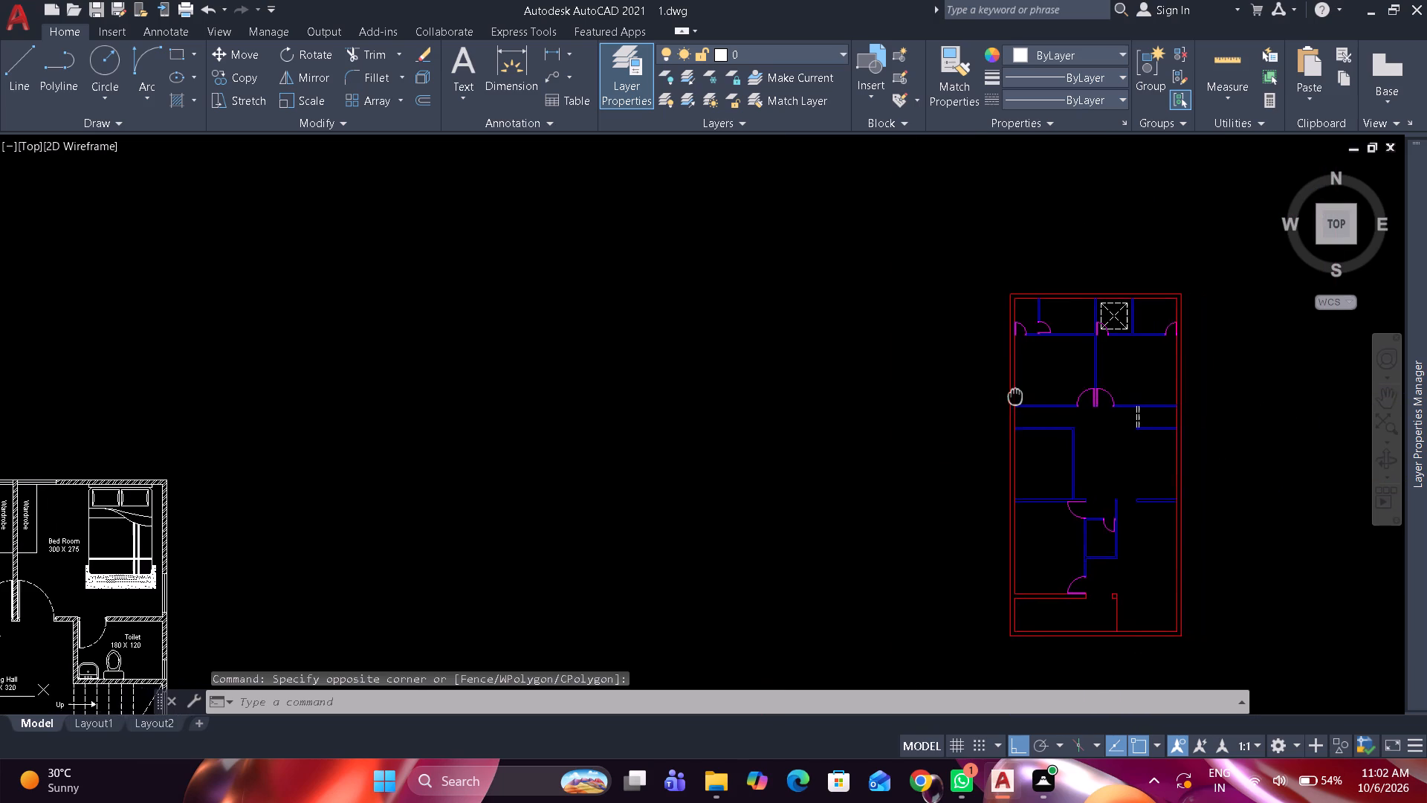
middle_drag(1013, 396, 895, 358)
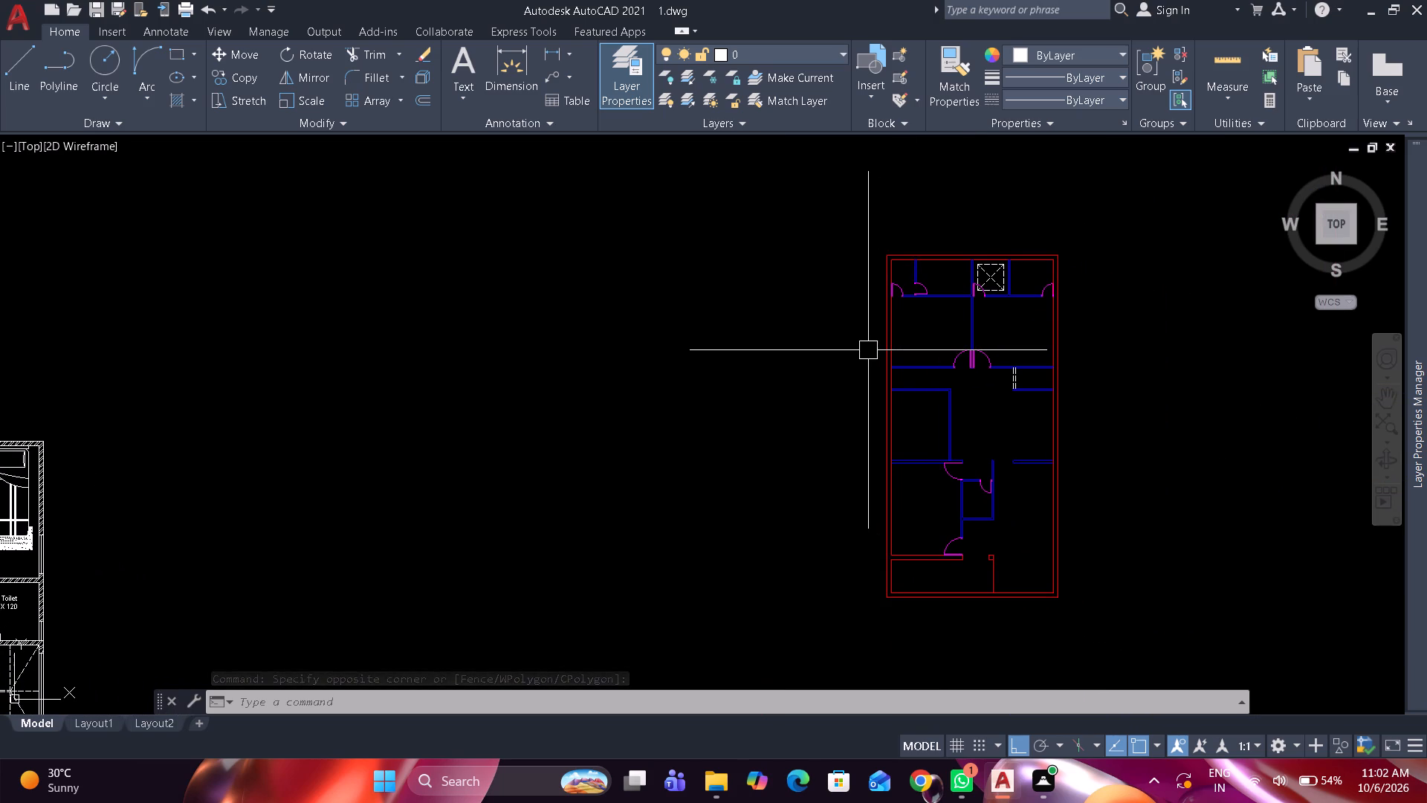
scroll(876, 339, up, 2)
scroll(878, 338, down, 2)
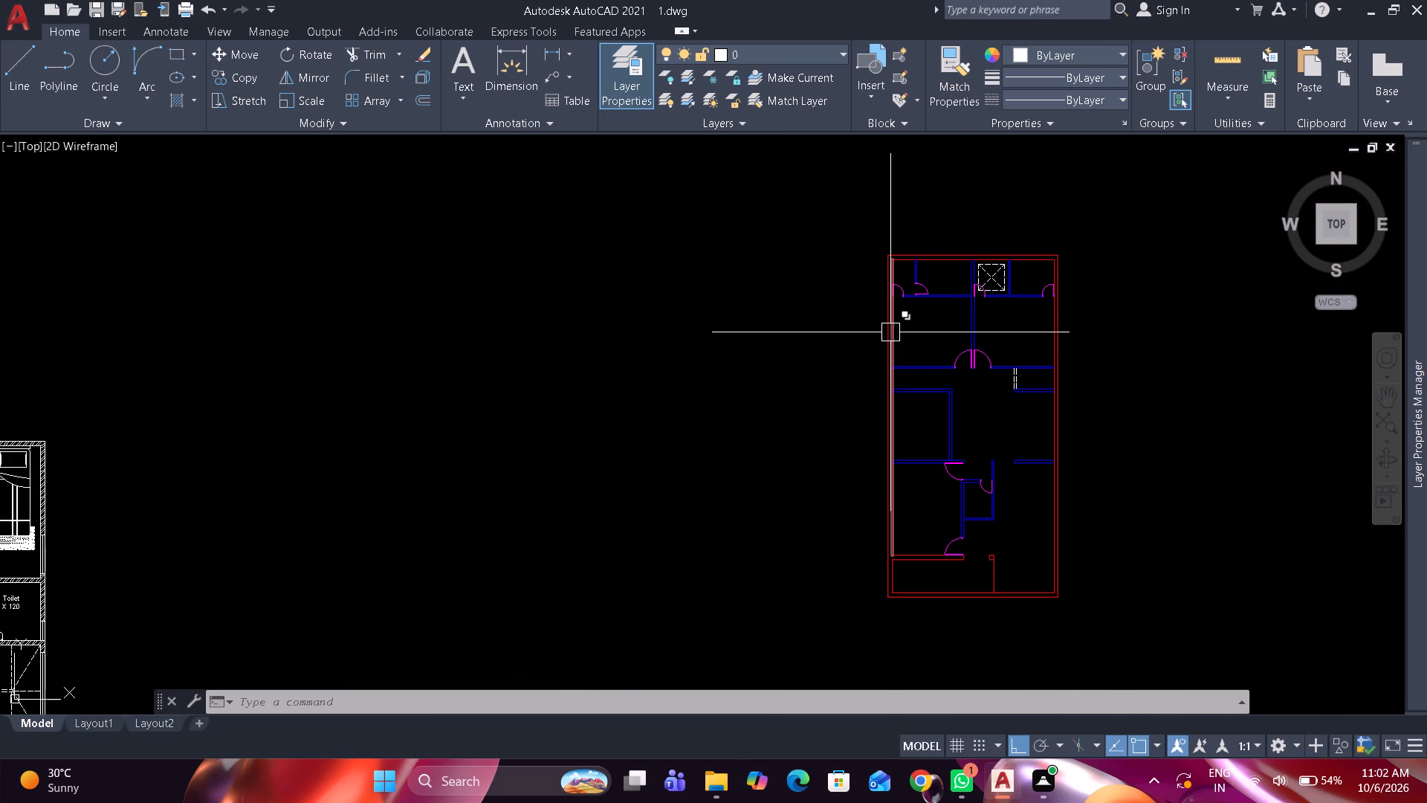
scroll(893, 332, down, 1)
scroll(1018, 361, up, 1)
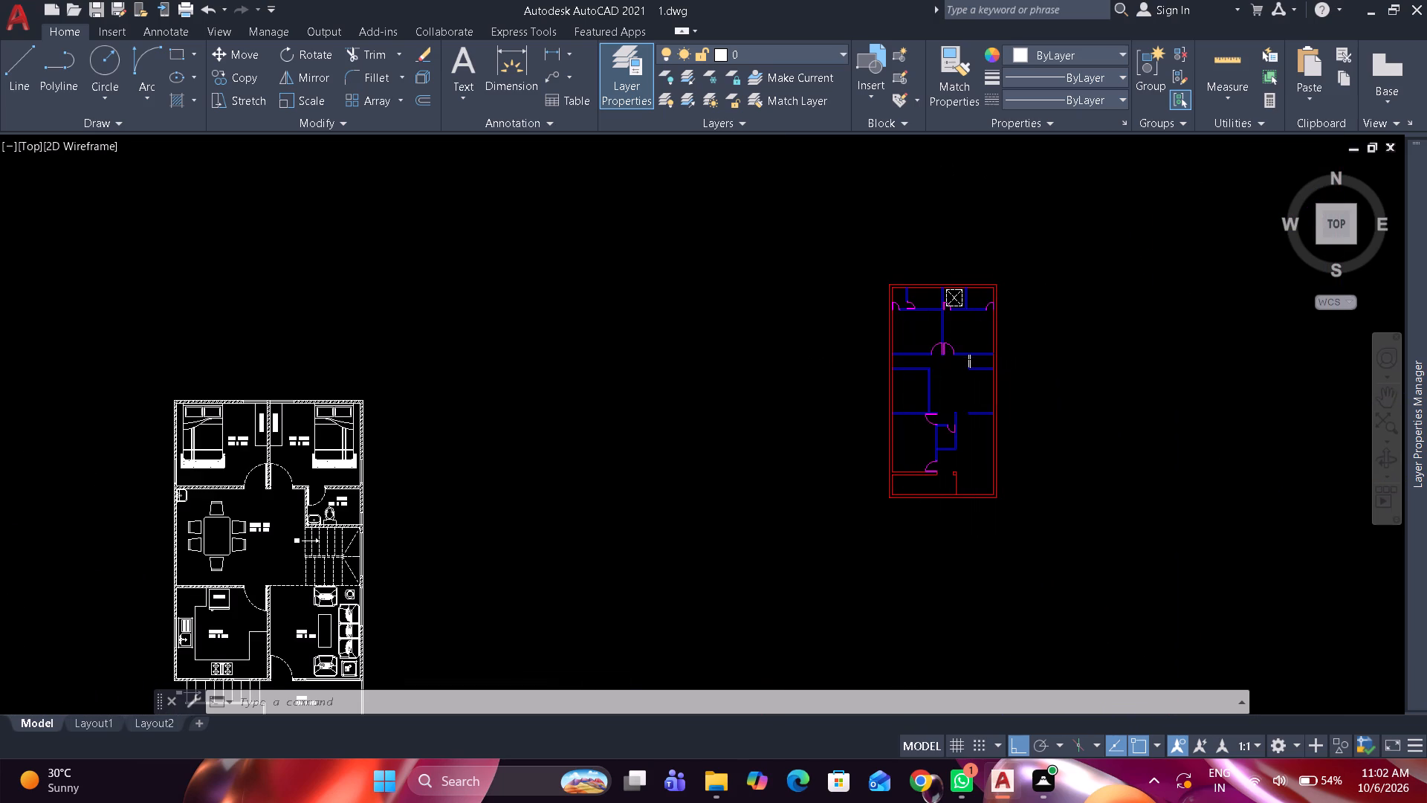
scroll(1018, 361, up, 1)
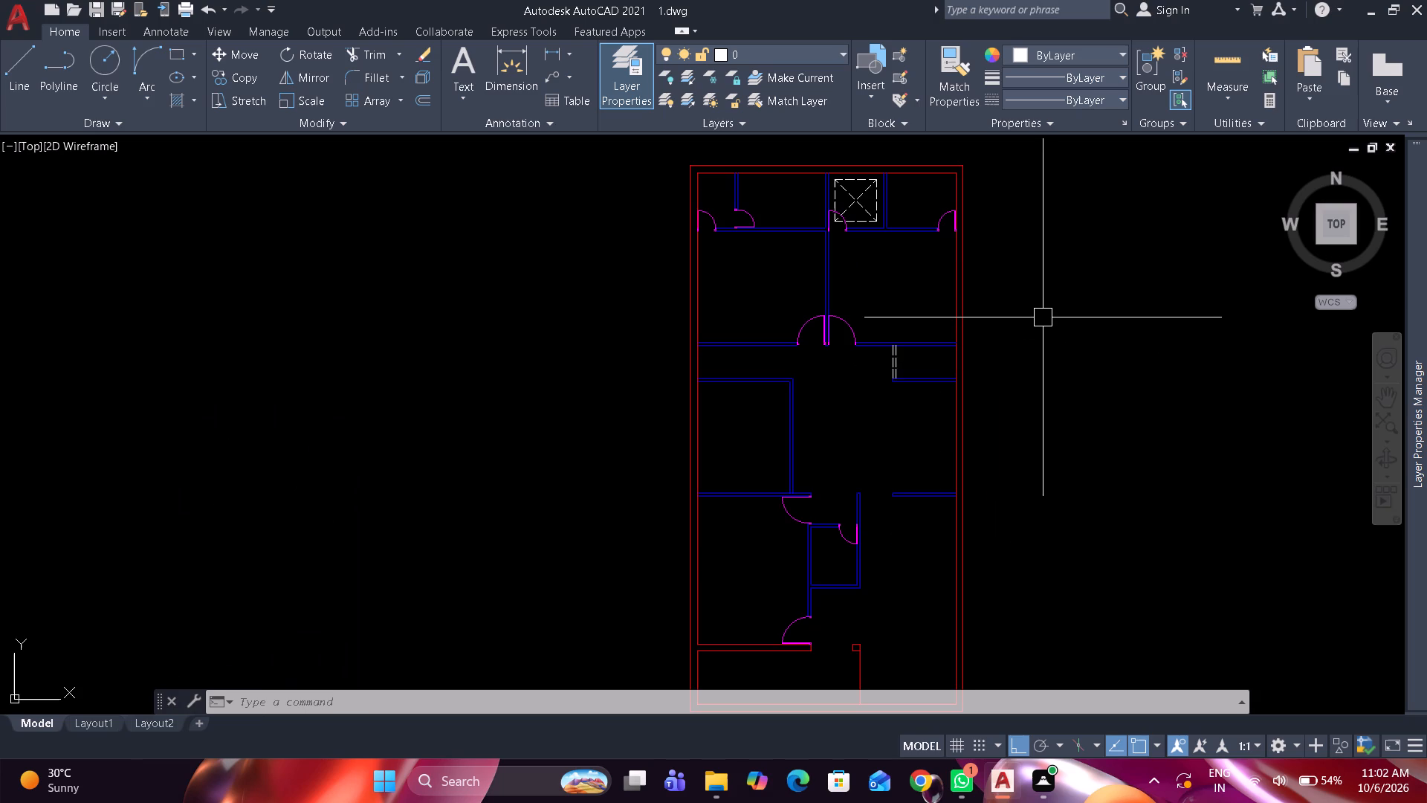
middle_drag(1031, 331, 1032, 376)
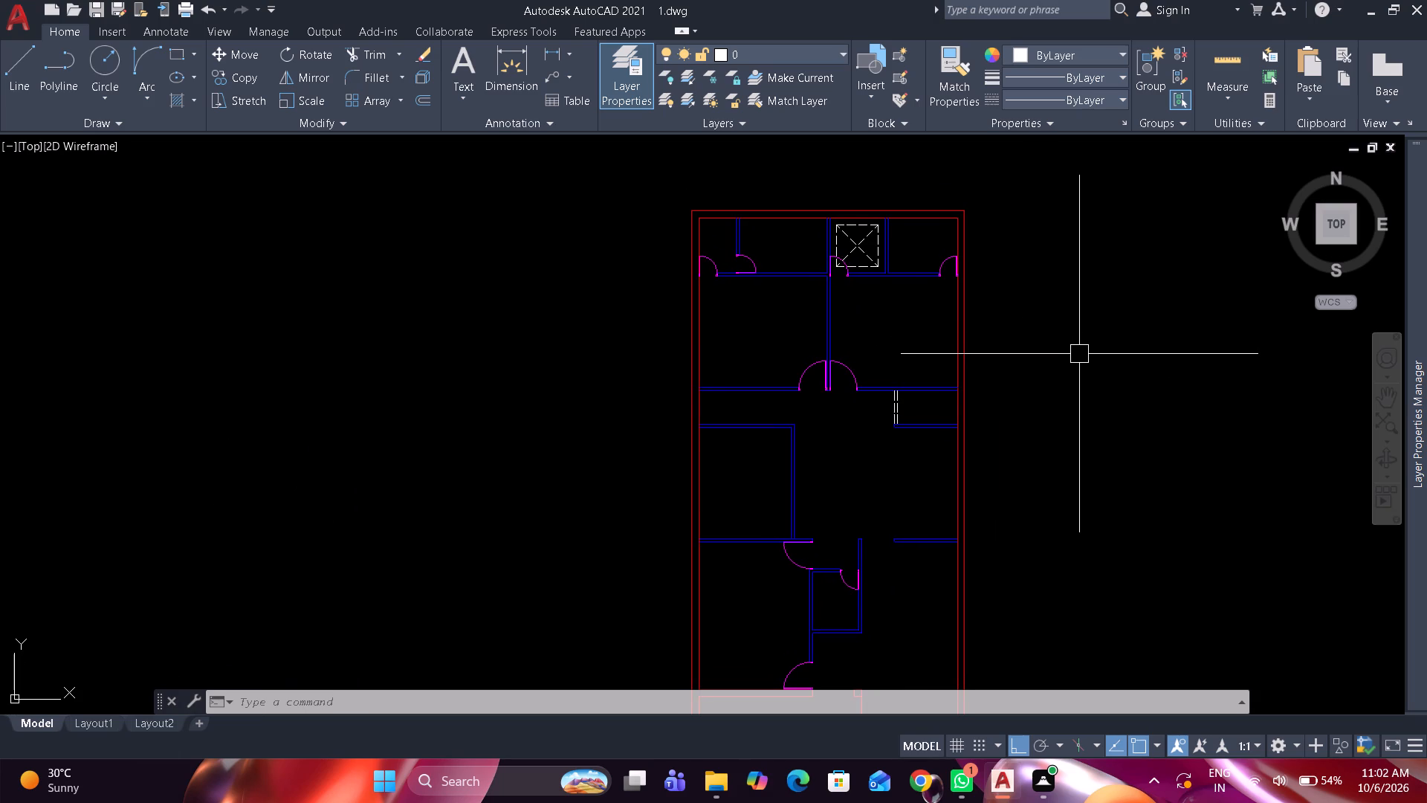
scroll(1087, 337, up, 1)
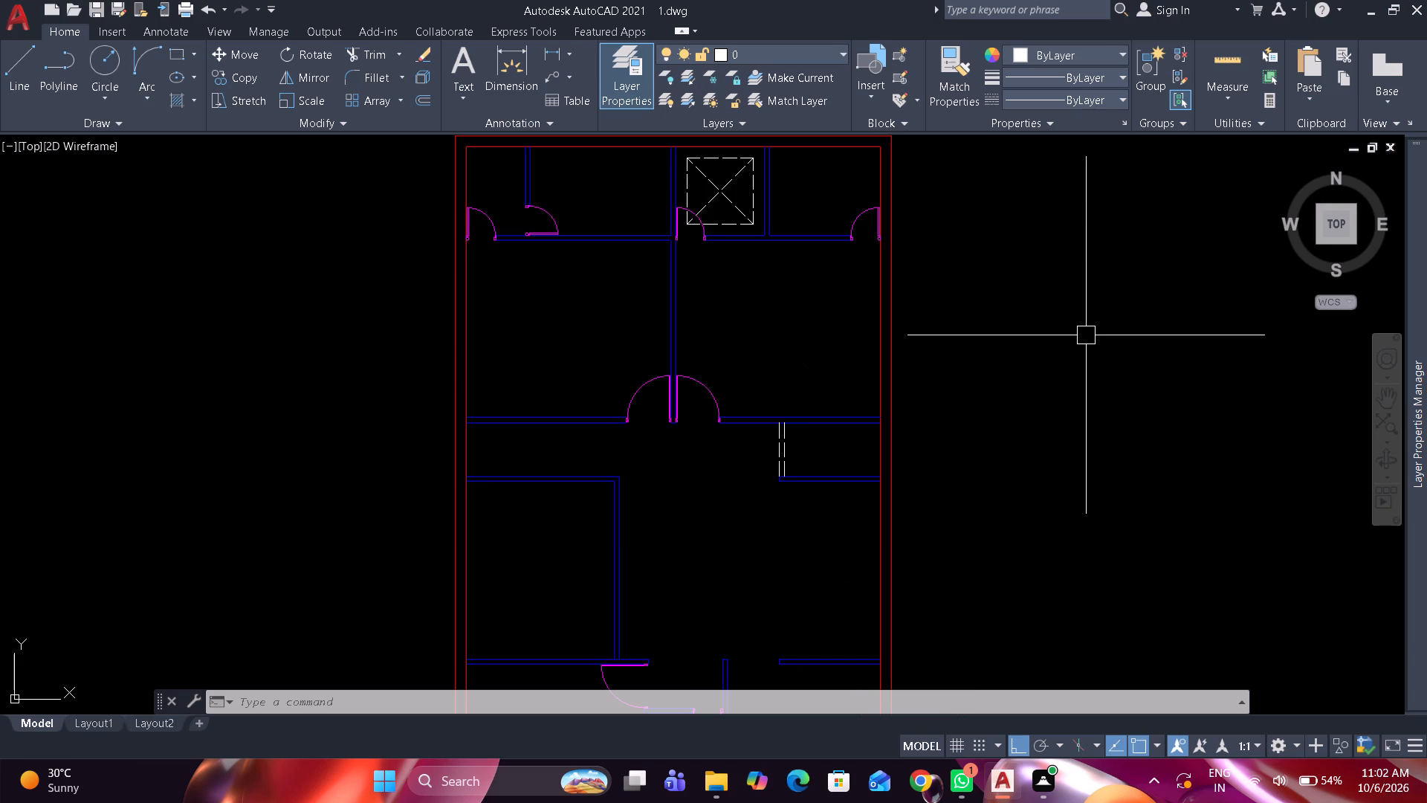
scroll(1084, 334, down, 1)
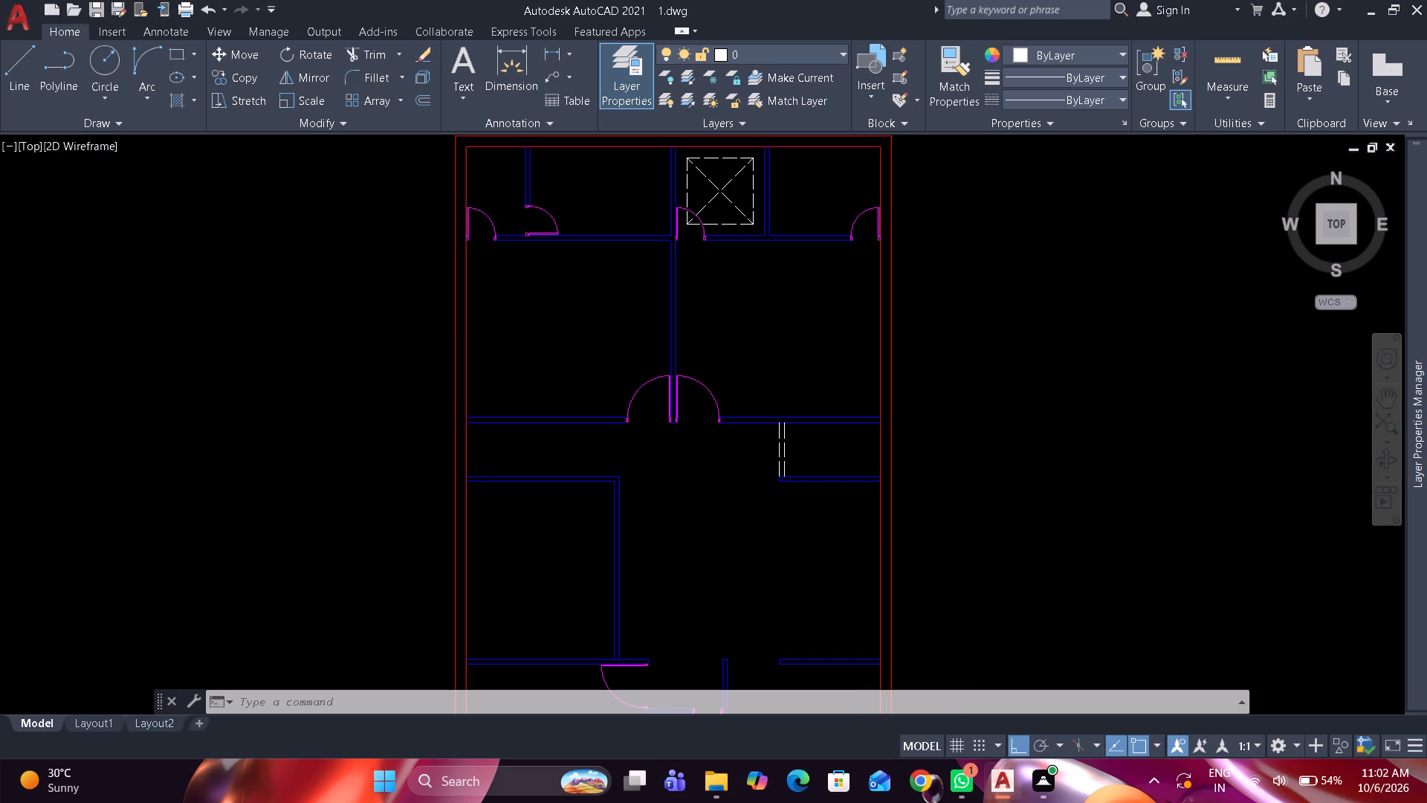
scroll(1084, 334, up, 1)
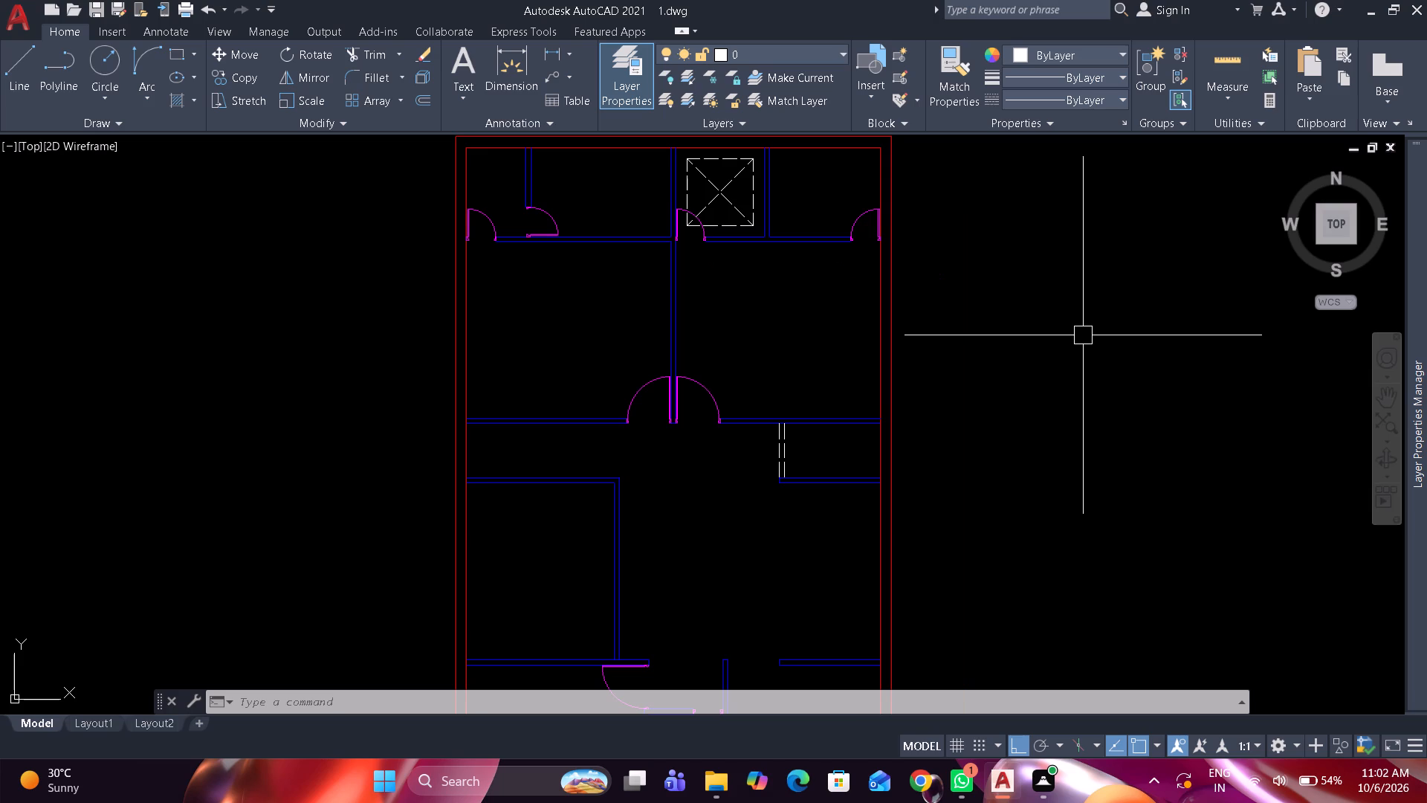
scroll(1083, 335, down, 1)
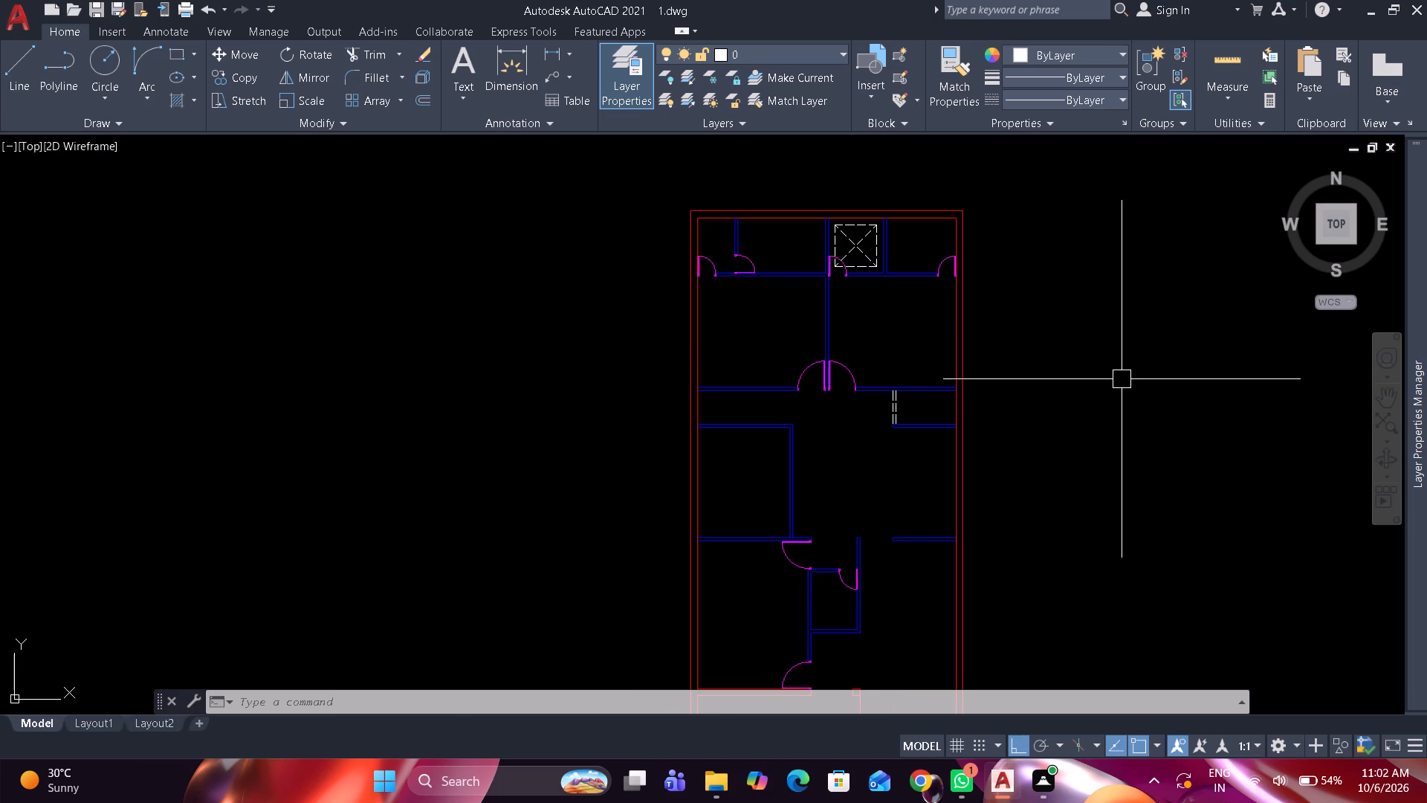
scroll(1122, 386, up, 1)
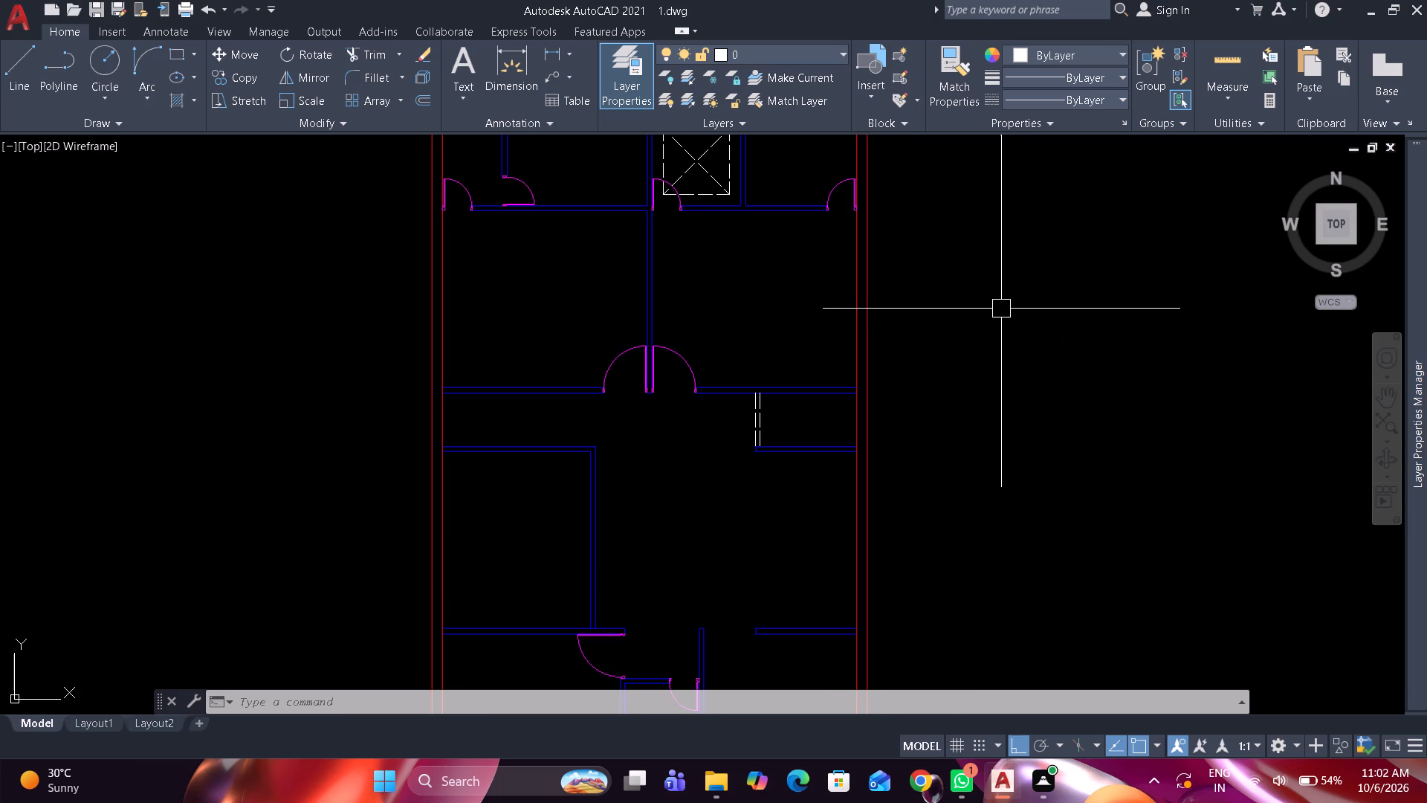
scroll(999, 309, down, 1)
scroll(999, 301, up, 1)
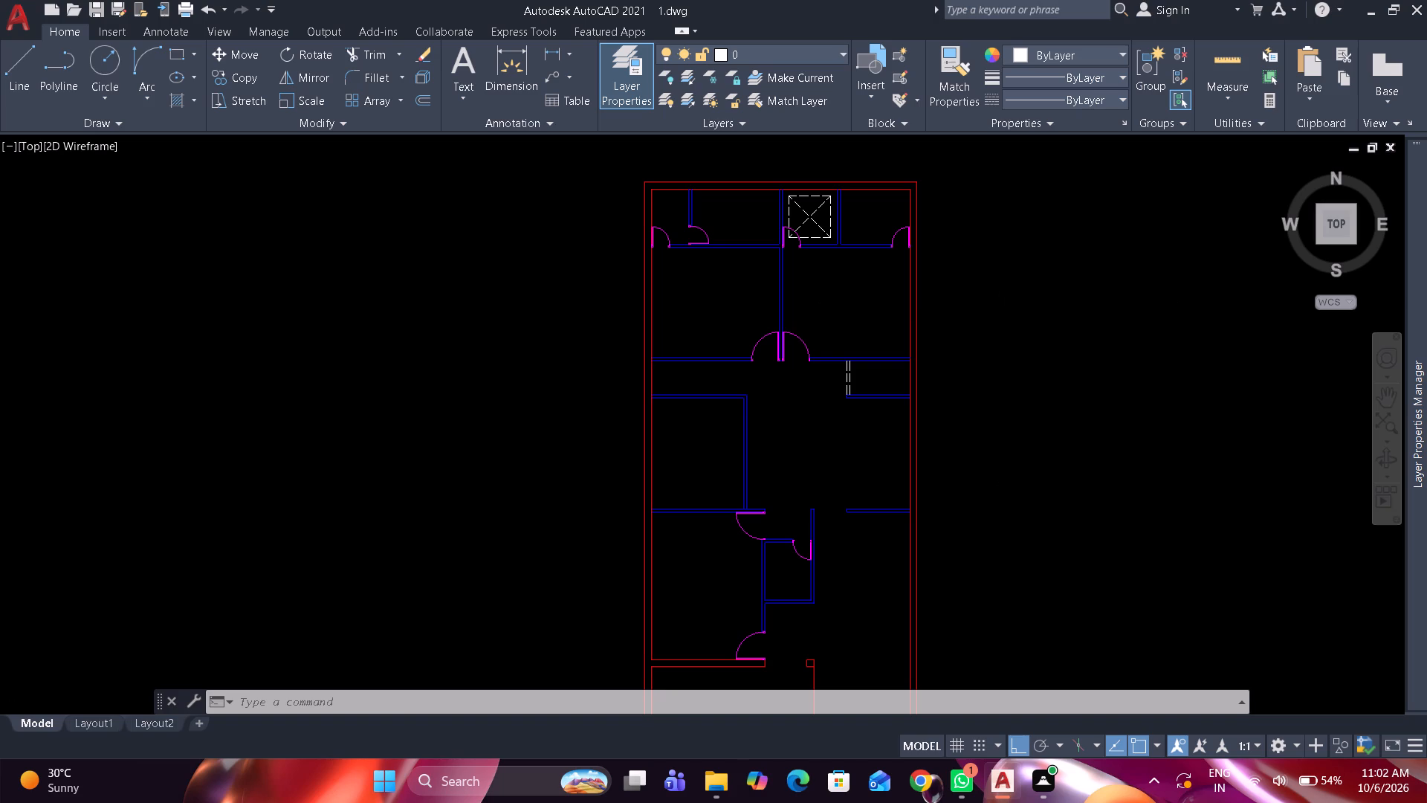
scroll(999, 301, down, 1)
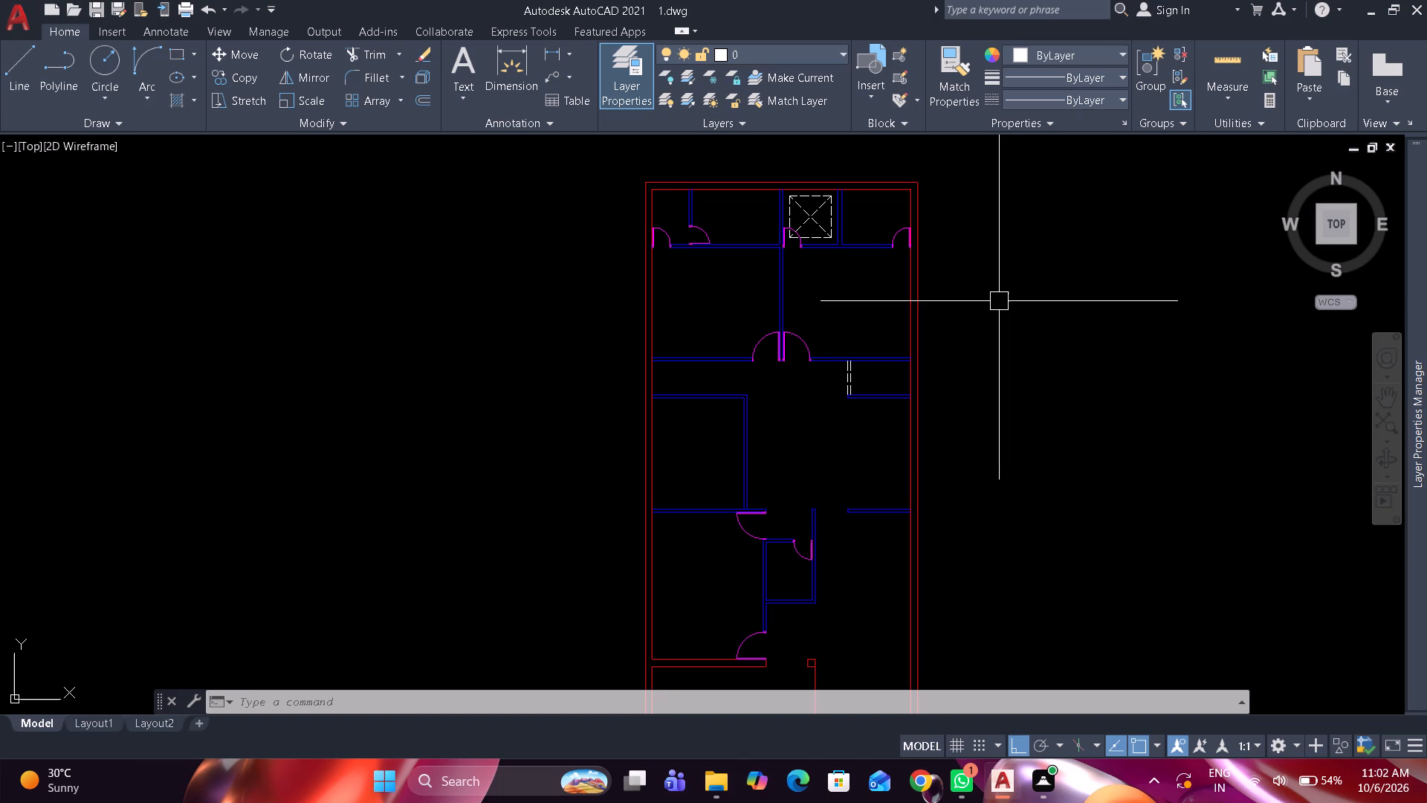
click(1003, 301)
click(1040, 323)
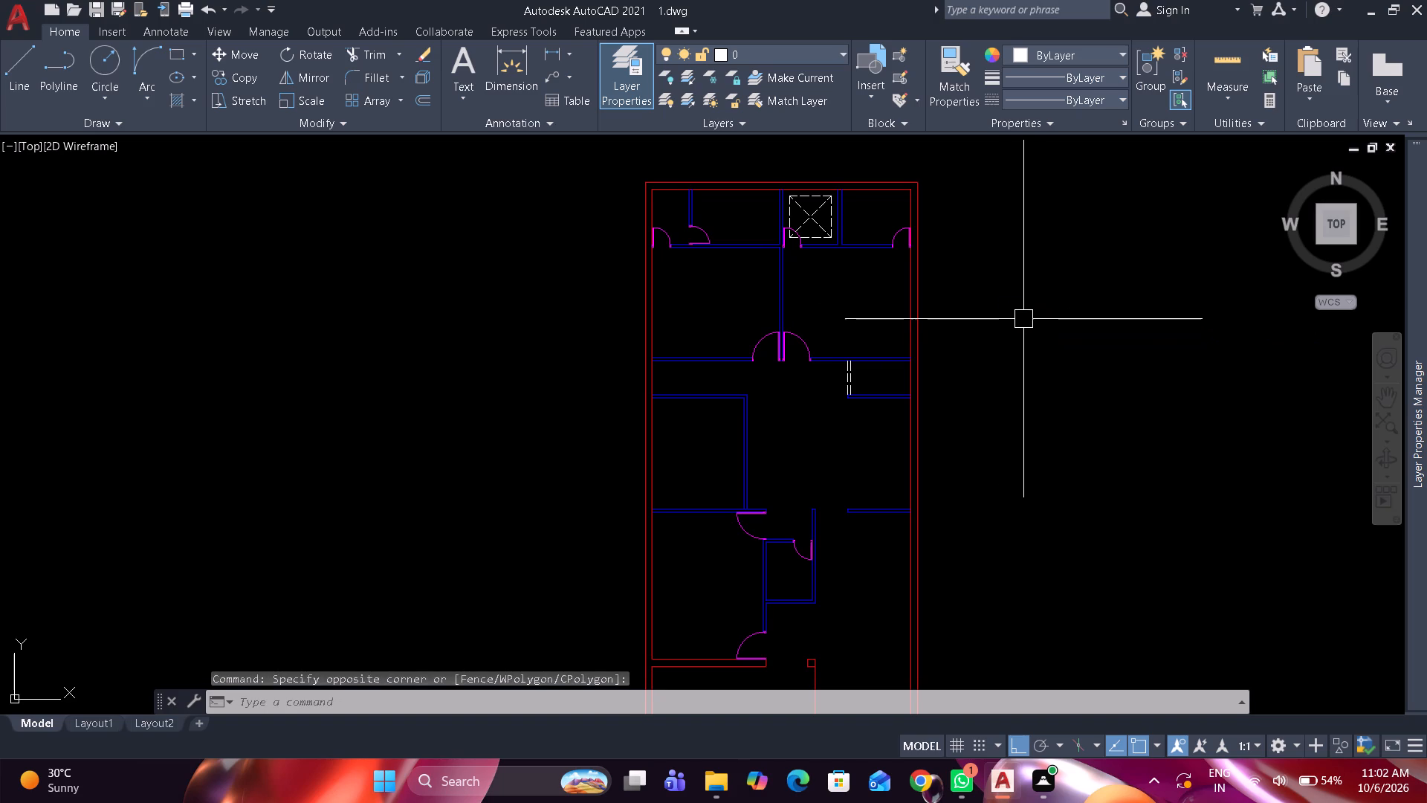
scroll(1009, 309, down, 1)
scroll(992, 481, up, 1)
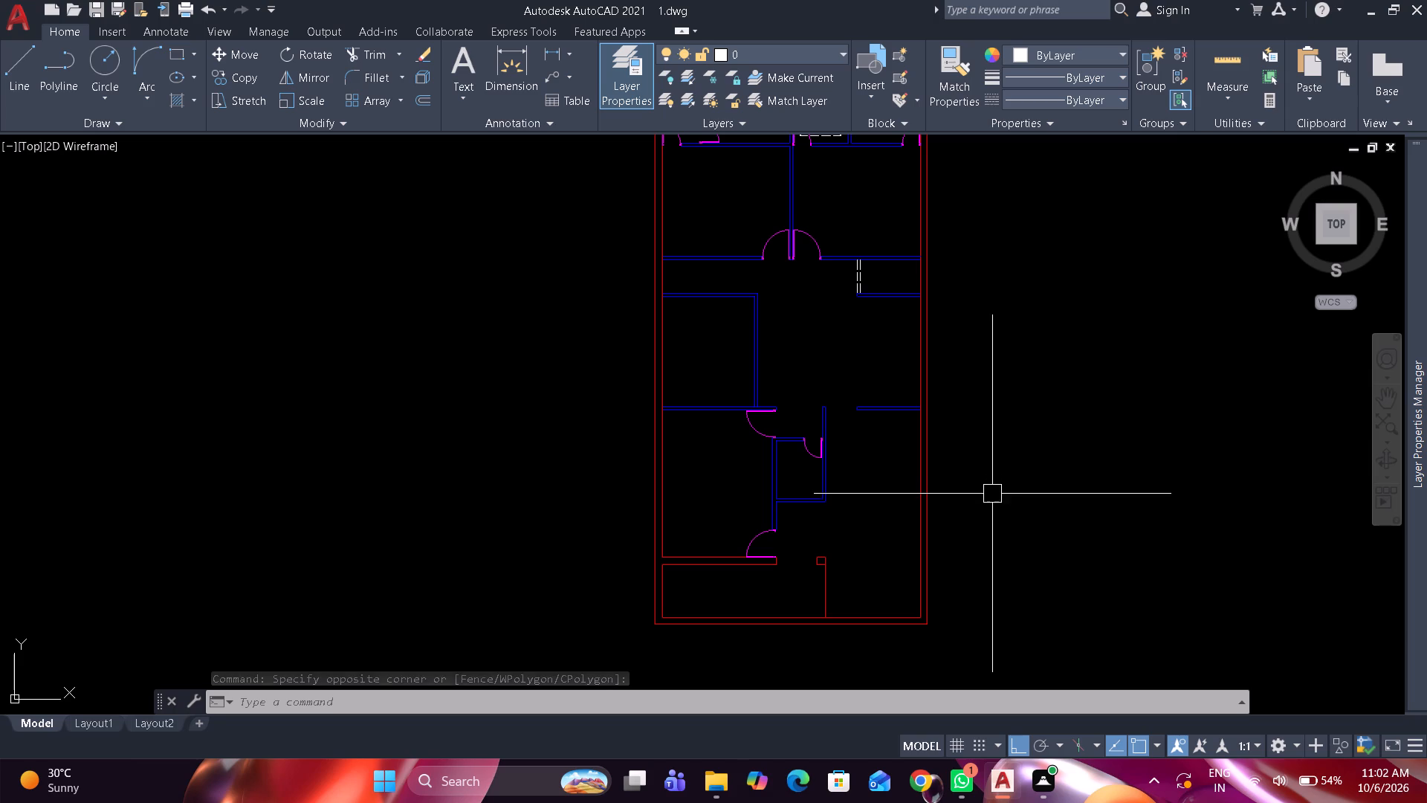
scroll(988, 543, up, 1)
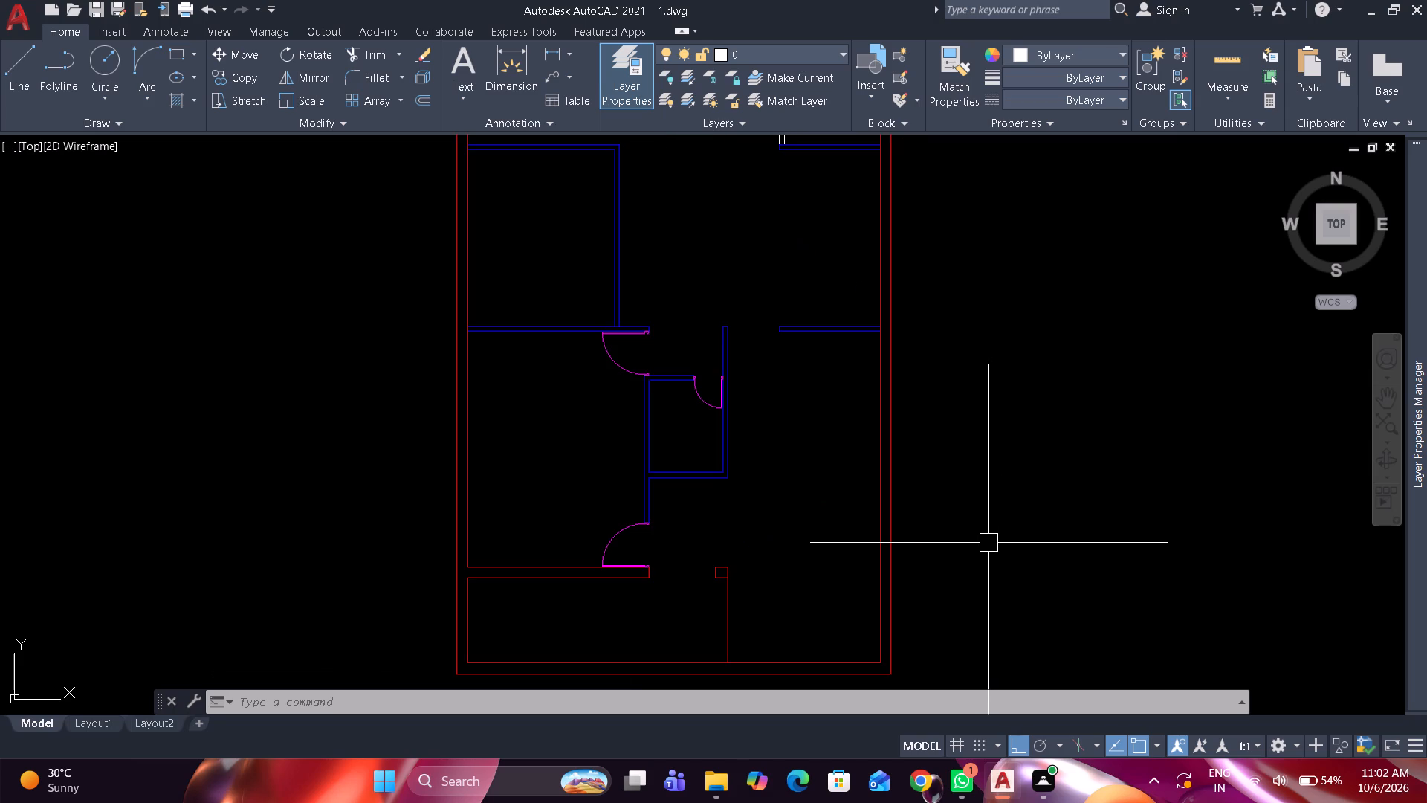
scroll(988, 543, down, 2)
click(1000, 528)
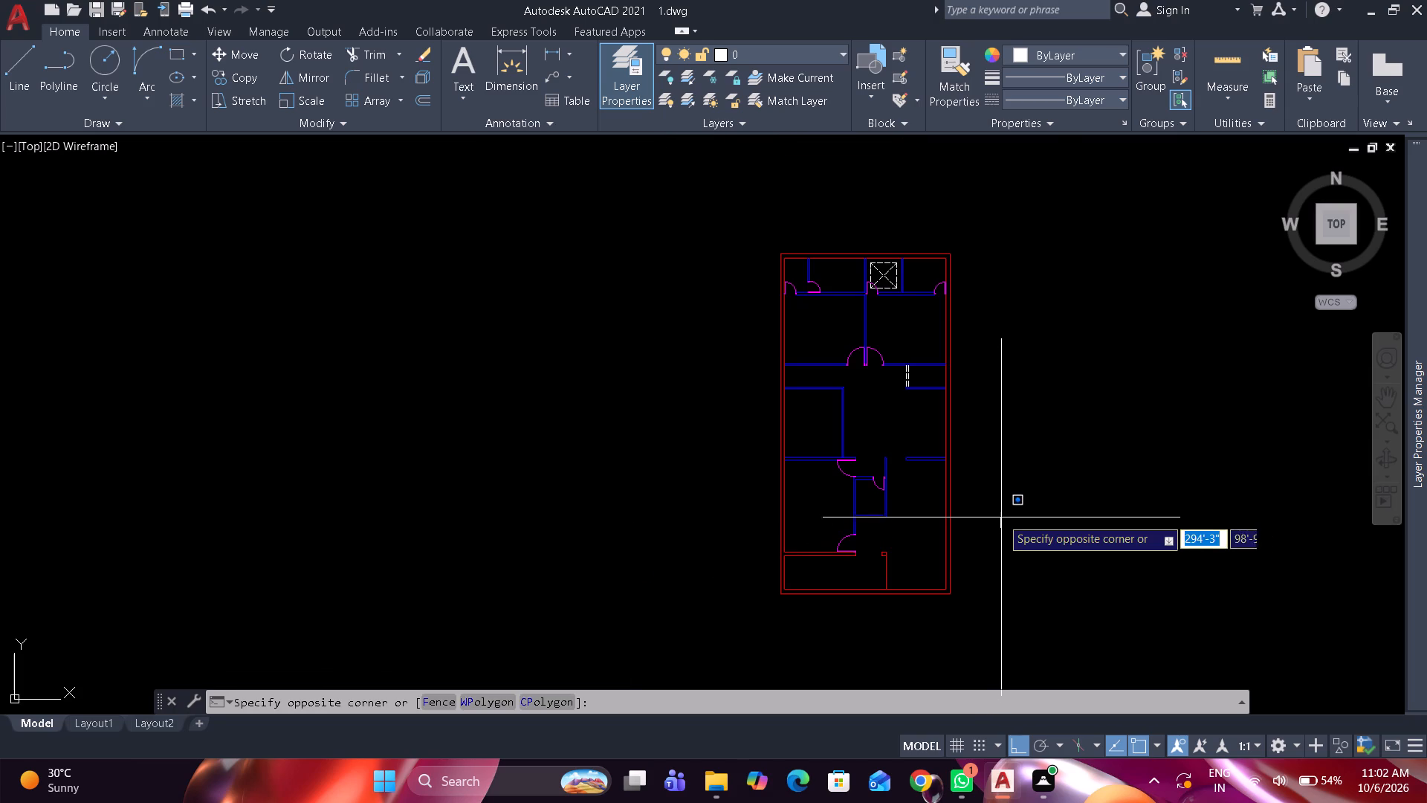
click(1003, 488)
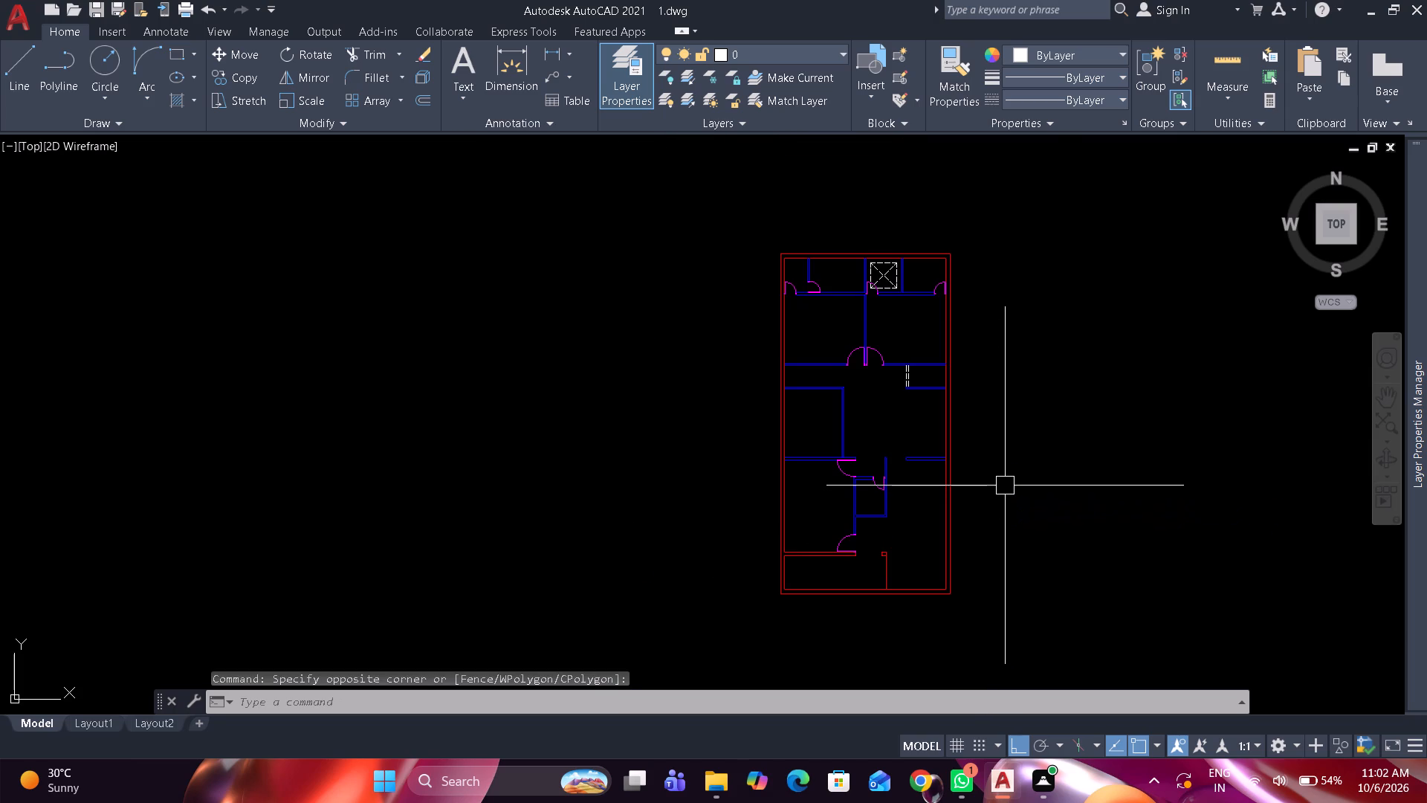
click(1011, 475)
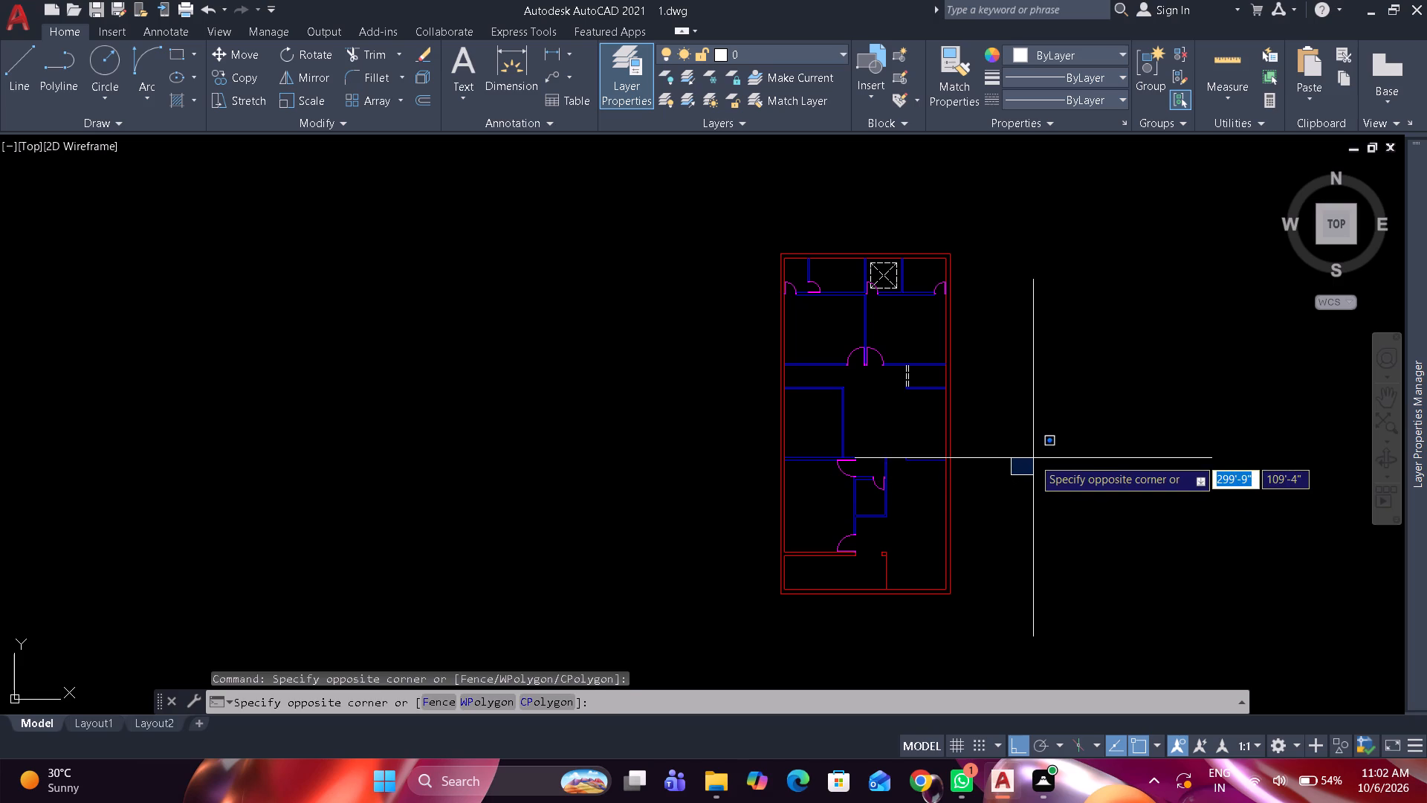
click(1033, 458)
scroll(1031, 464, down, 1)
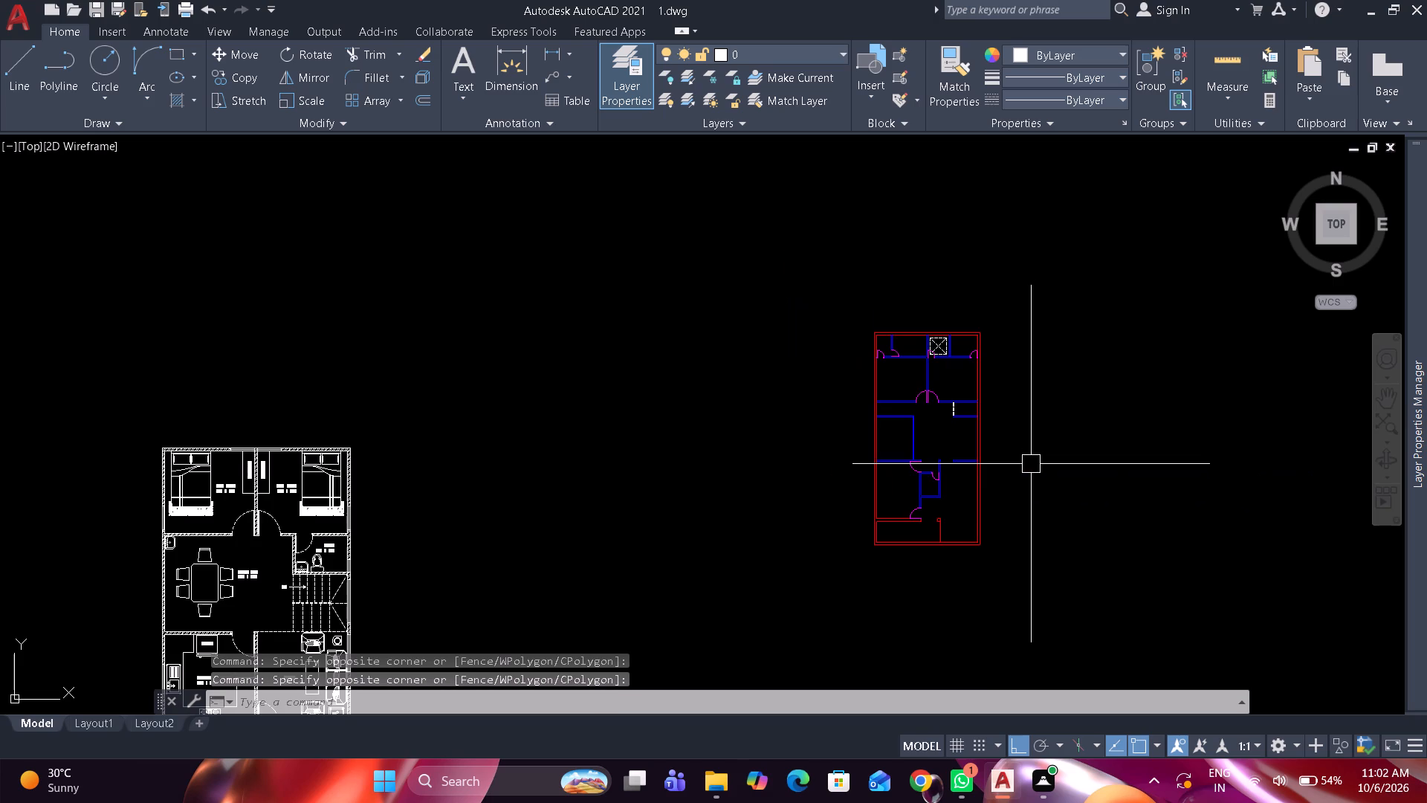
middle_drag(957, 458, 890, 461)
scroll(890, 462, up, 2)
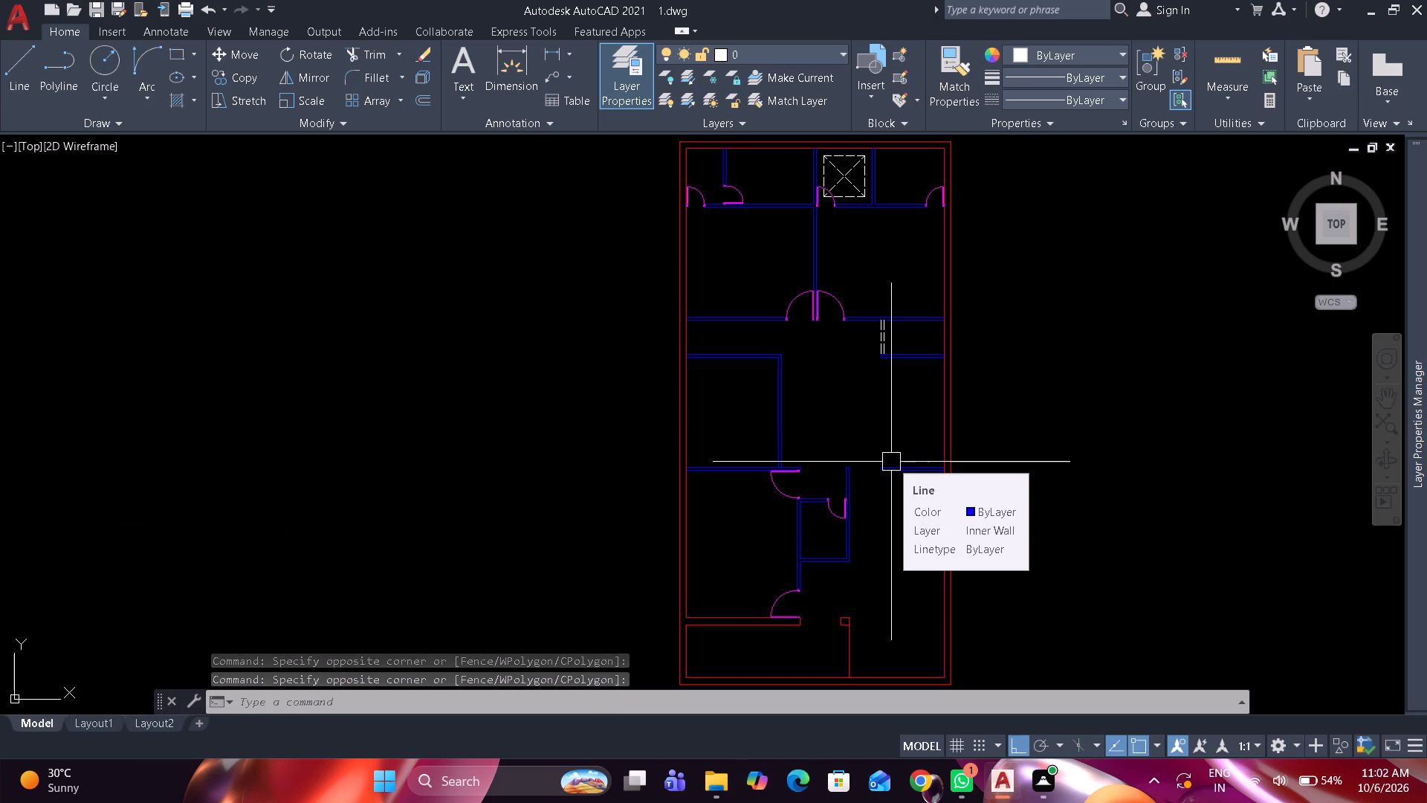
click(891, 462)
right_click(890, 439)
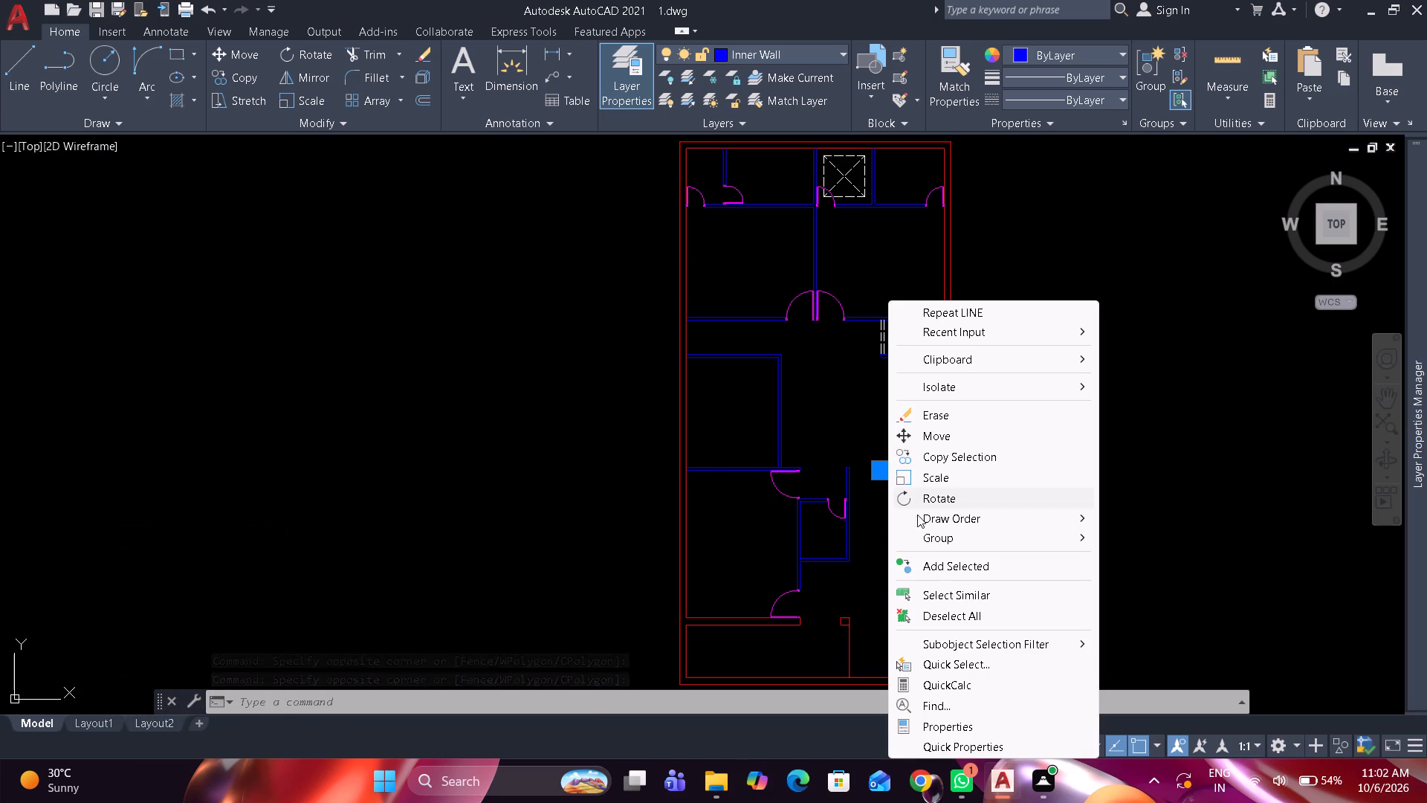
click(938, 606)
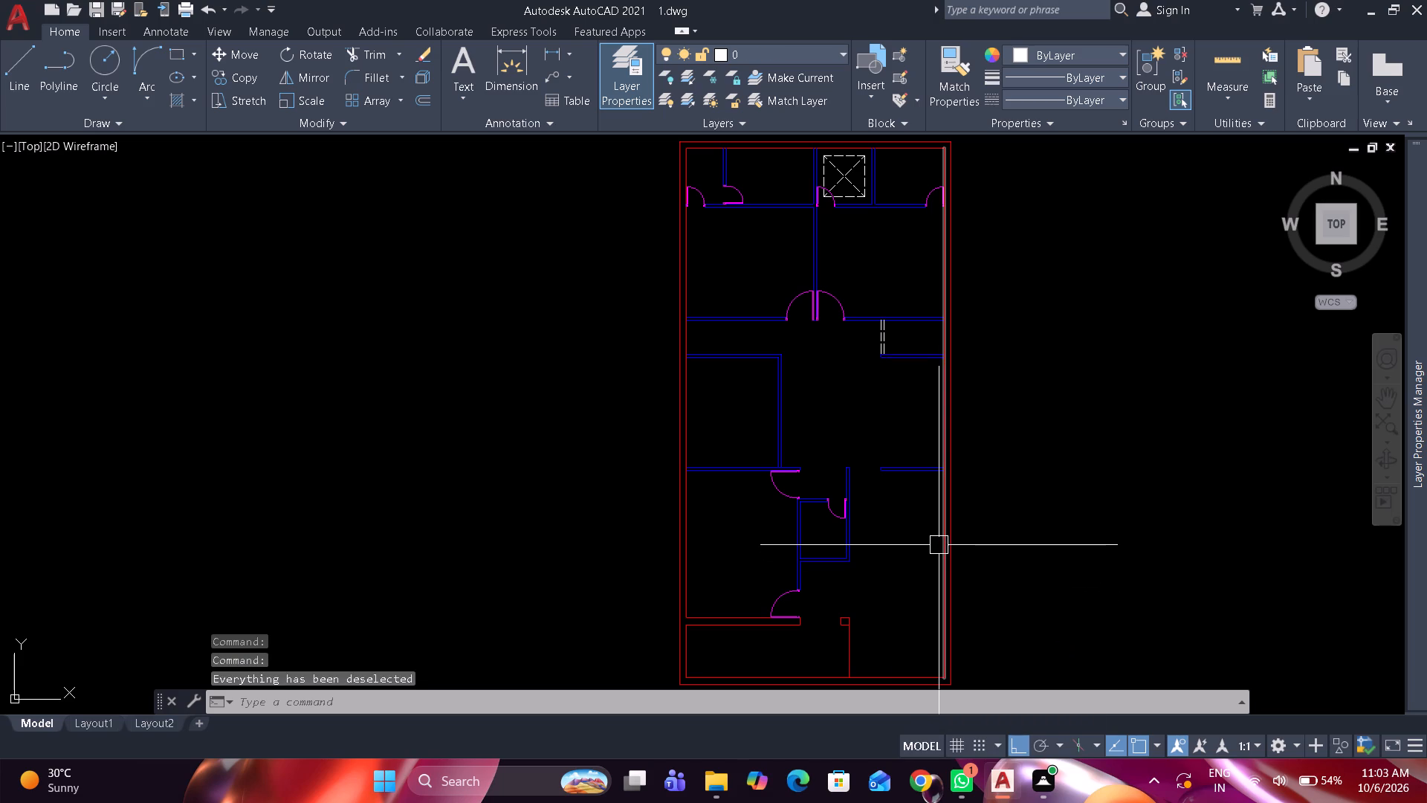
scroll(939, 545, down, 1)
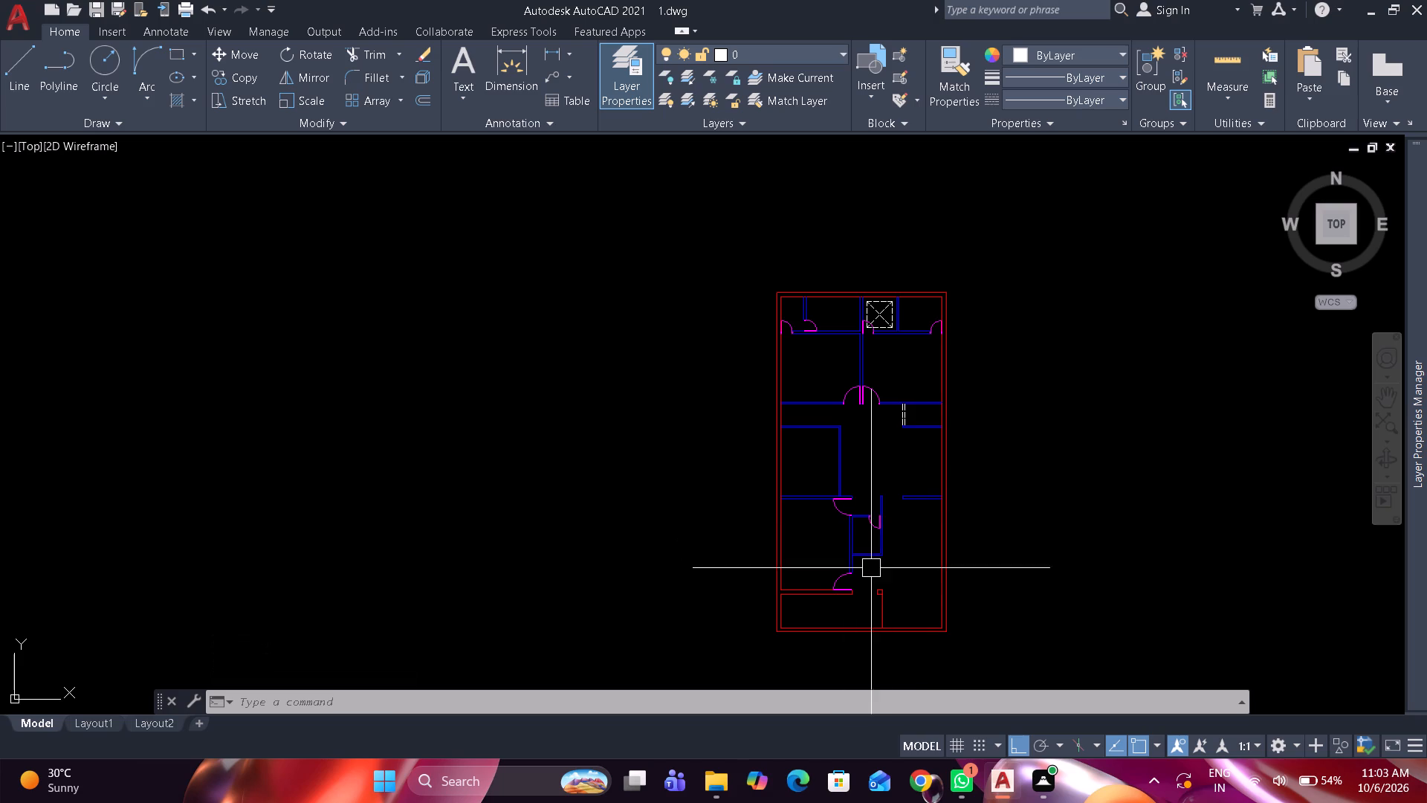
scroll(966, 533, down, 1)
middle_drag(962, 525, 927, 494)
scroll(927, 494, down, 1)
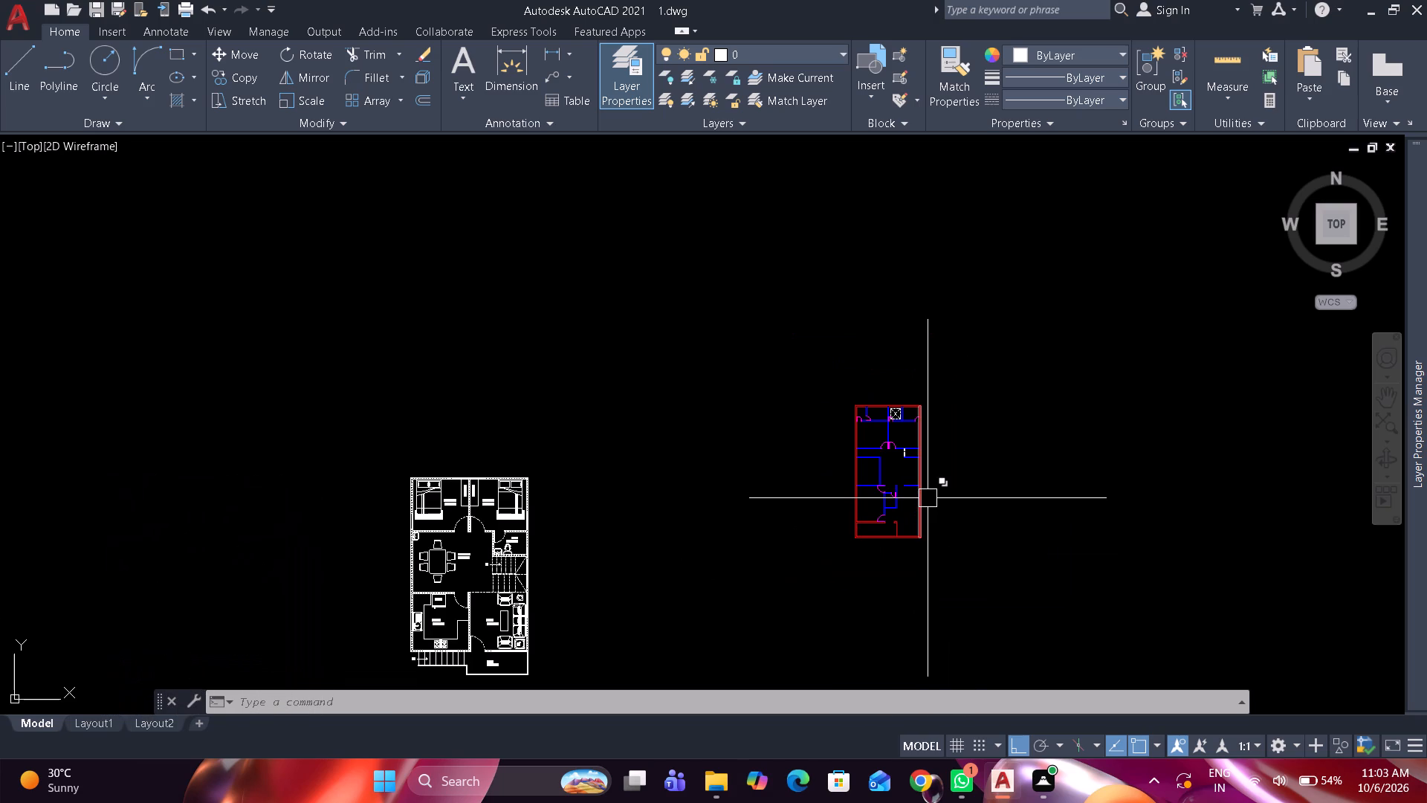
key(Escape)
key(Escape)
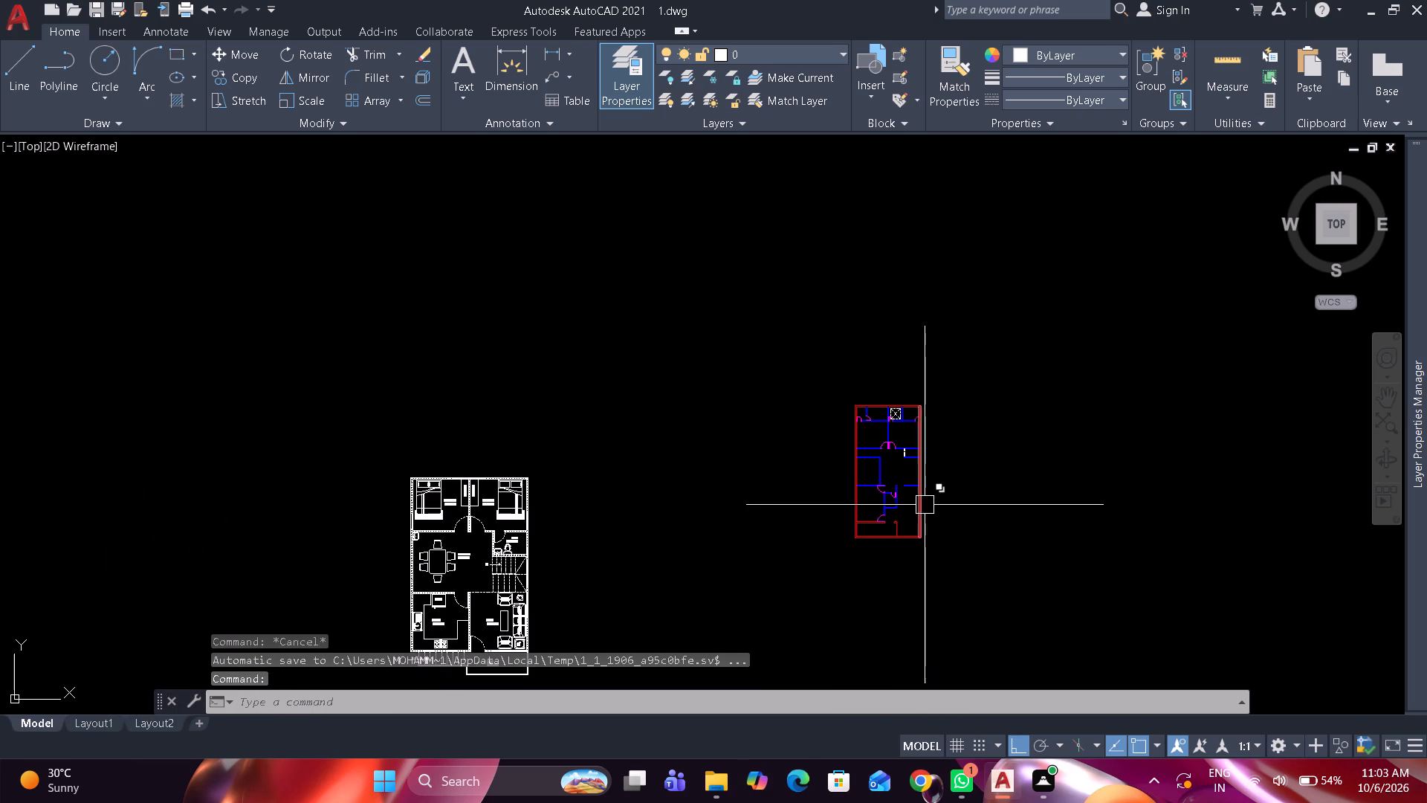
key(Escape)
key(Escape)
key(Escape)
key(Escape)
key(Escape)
Extend the south line of the southwest room's north wall west to the outermost wall line.
scroll(896, 465, up, 2)
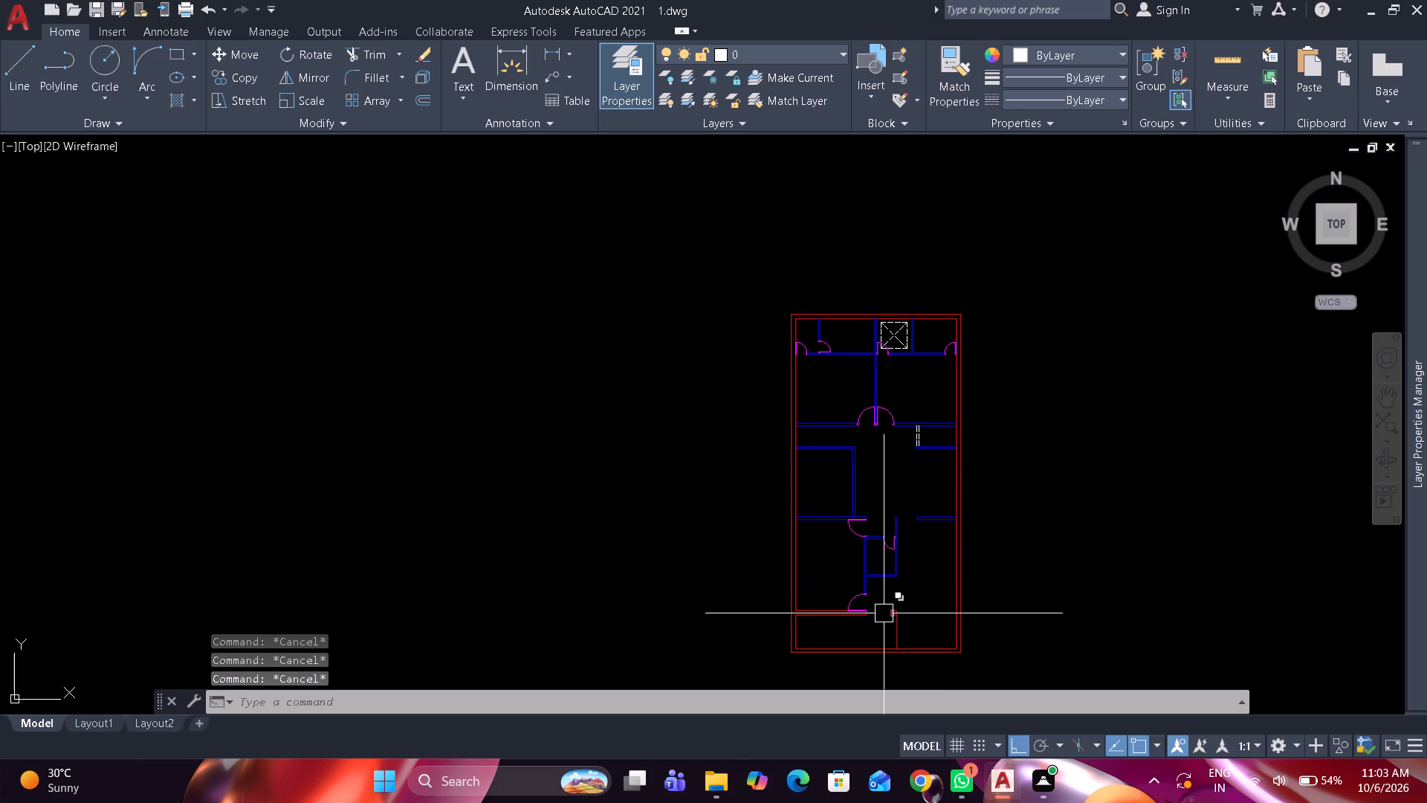
middle_drag(884, 617, 874, 588)
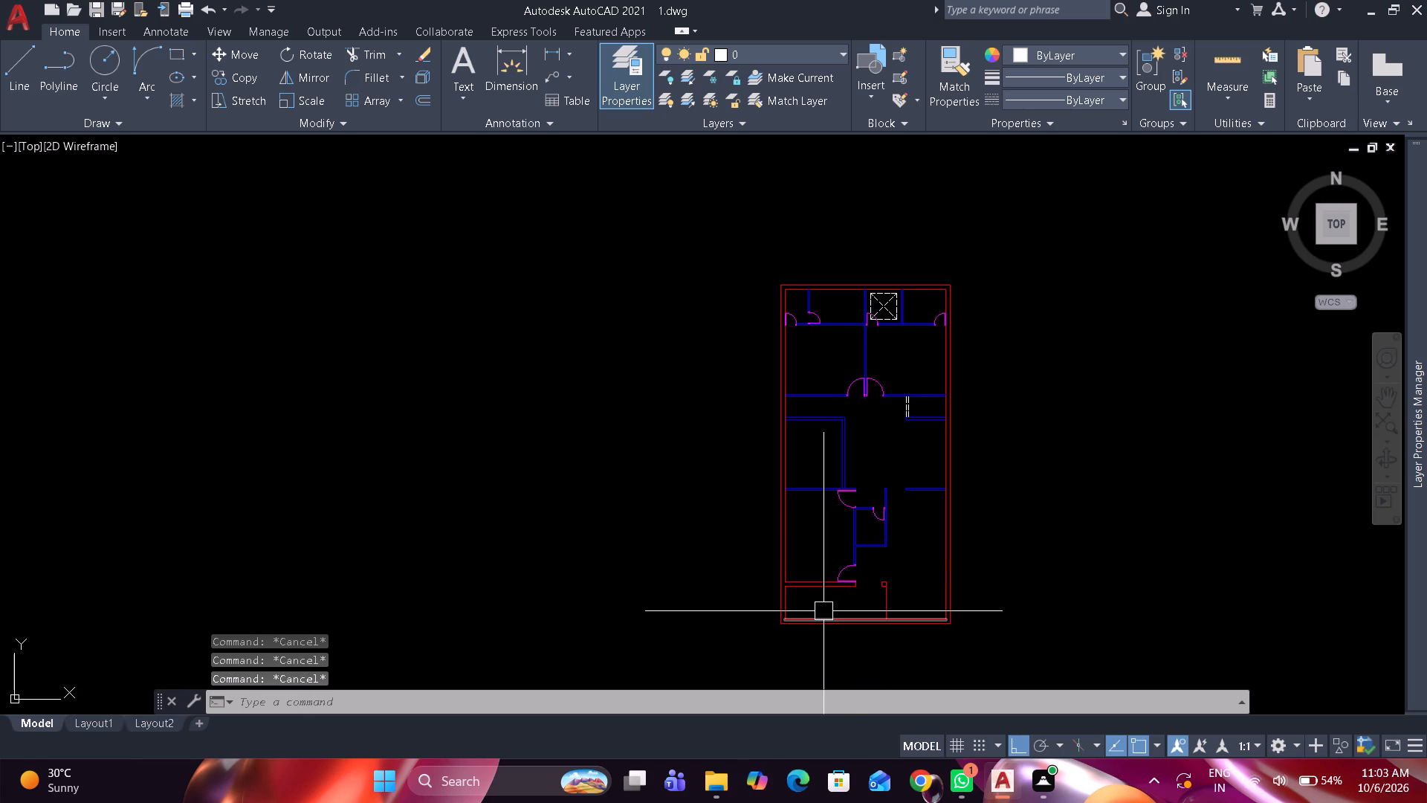
scroll(823, 607, up, 1)
middle_drag(823, 607, 823, 606)
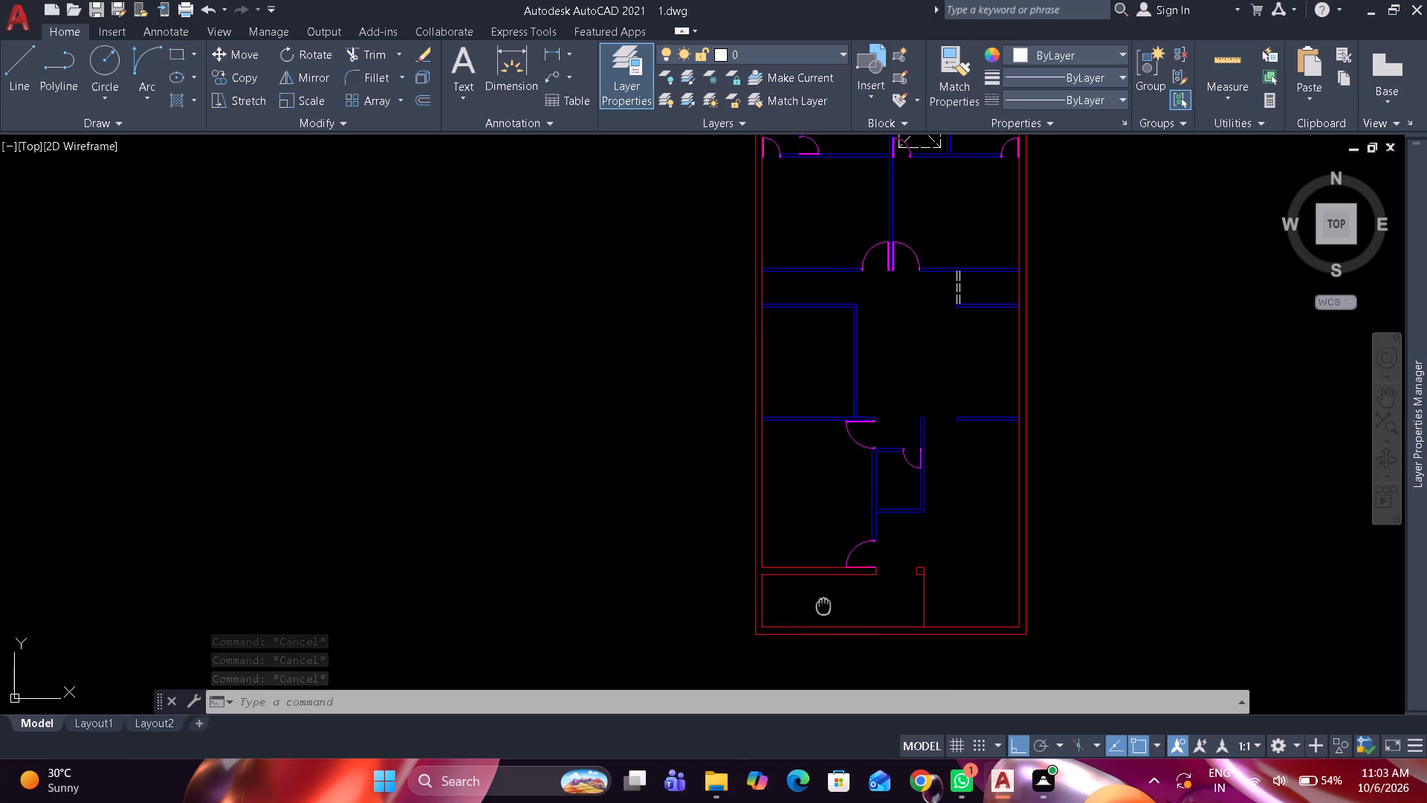
middle_drag(823, 606, 830, 591)
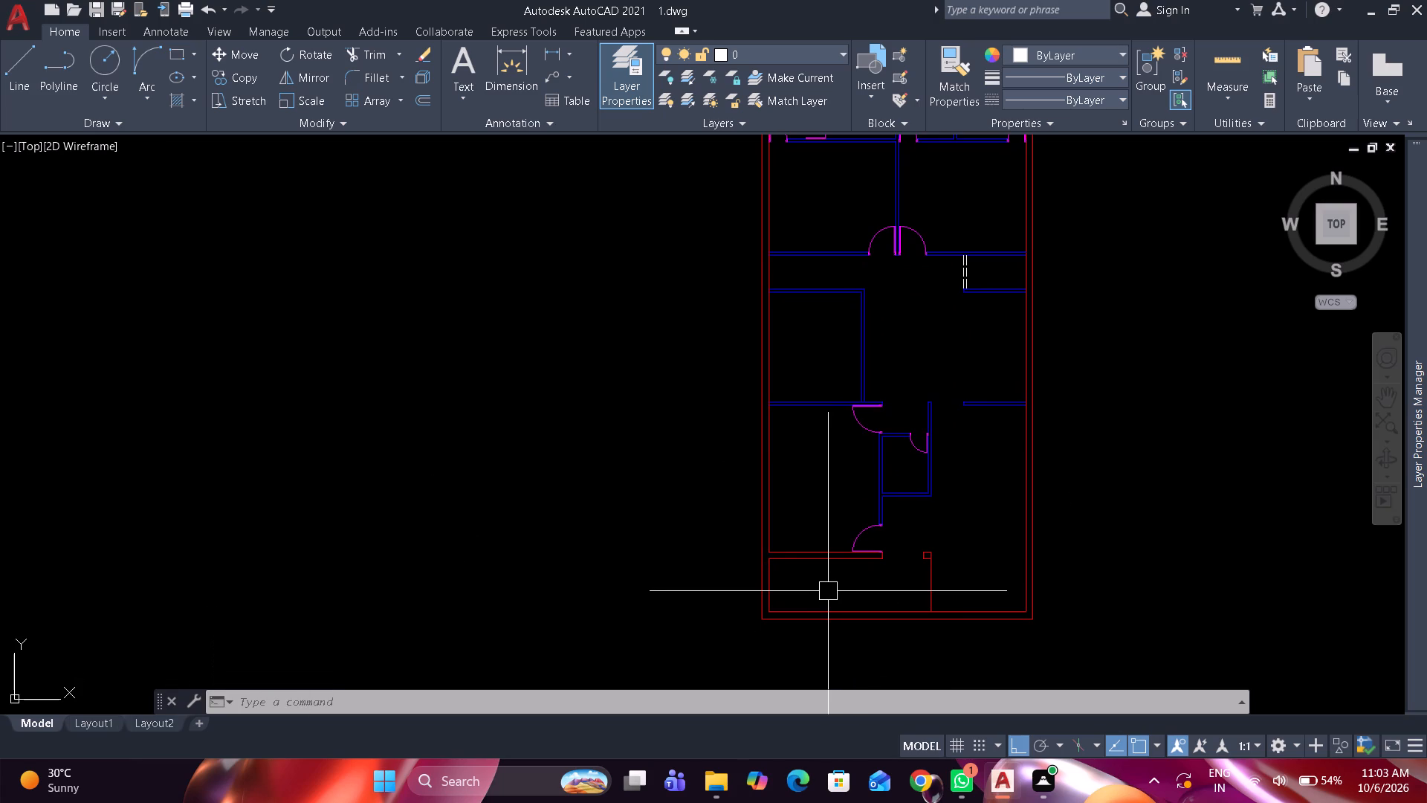
middle_drag(811, 604, 809, 581)
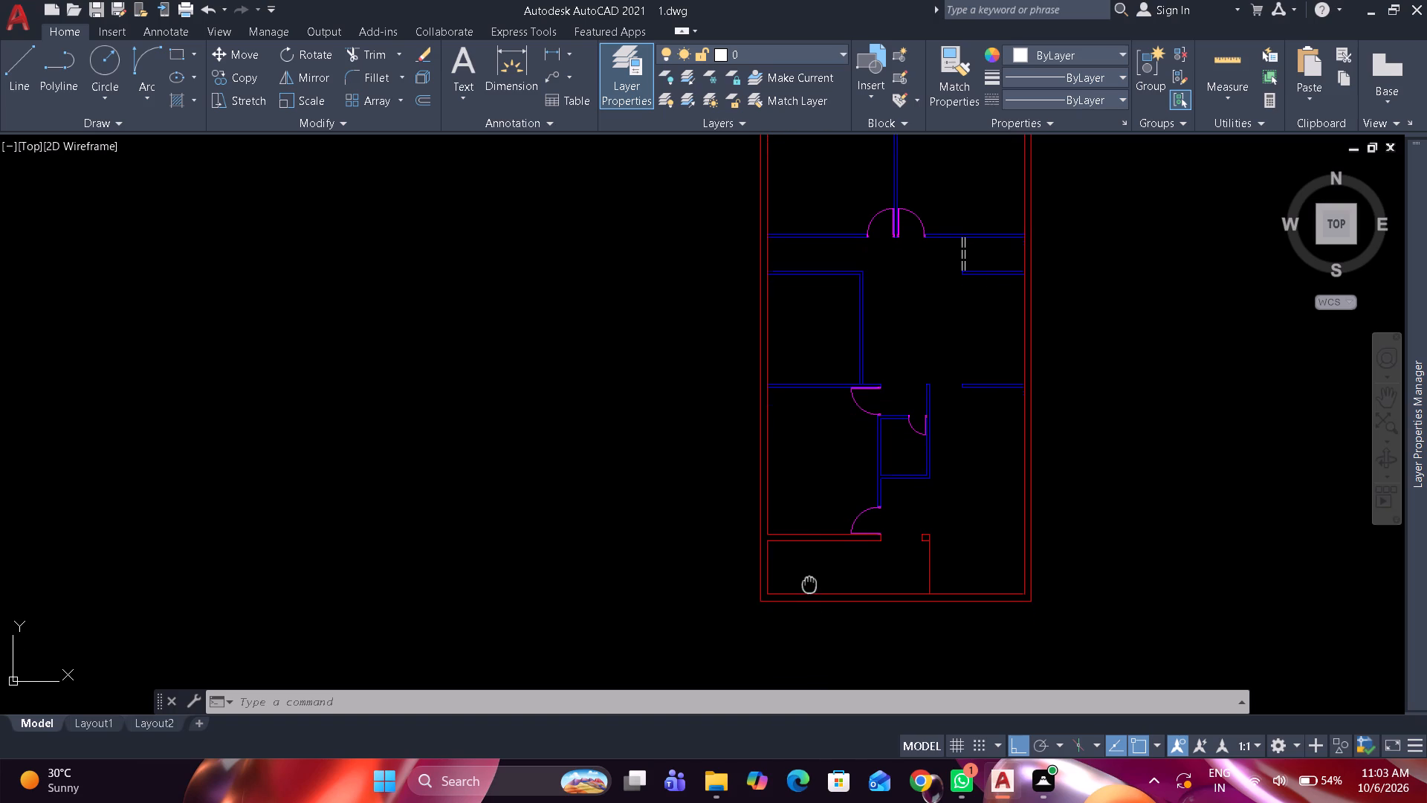
middle_drag(809, 581, 809, 559)
scroll(791, 549, up, 1)
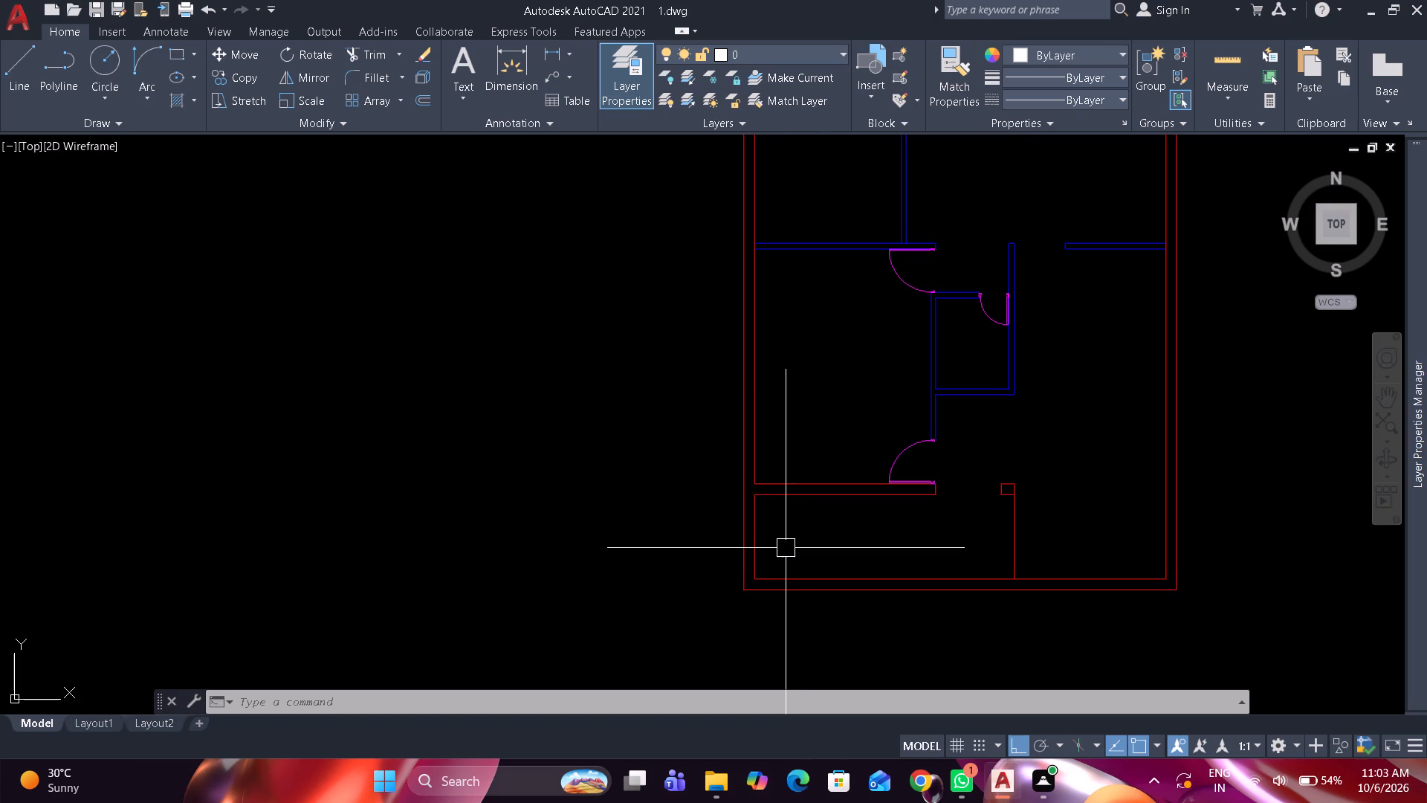
scroll(766, 511, up, 3)
key(e)
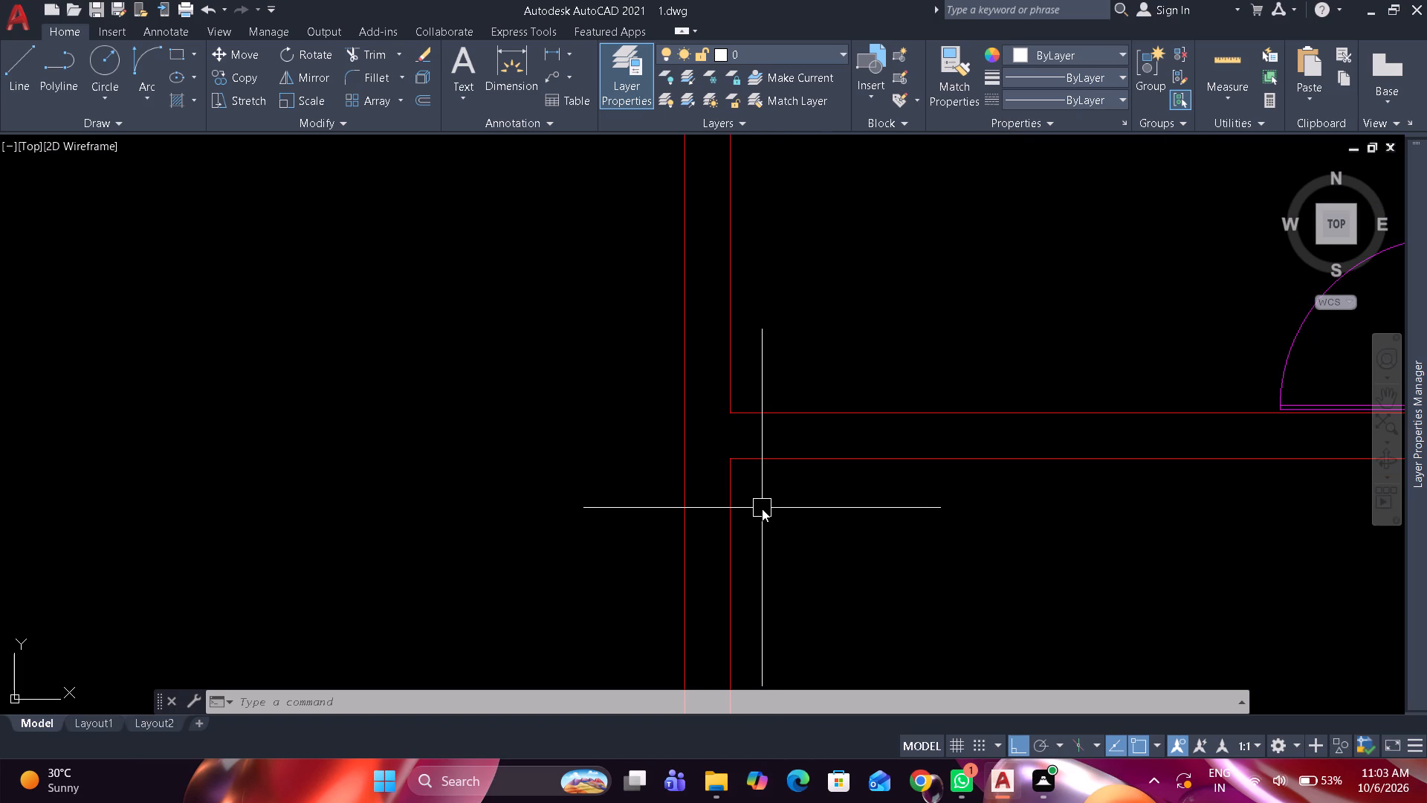
key(x)
key(space)
click(753, 462)
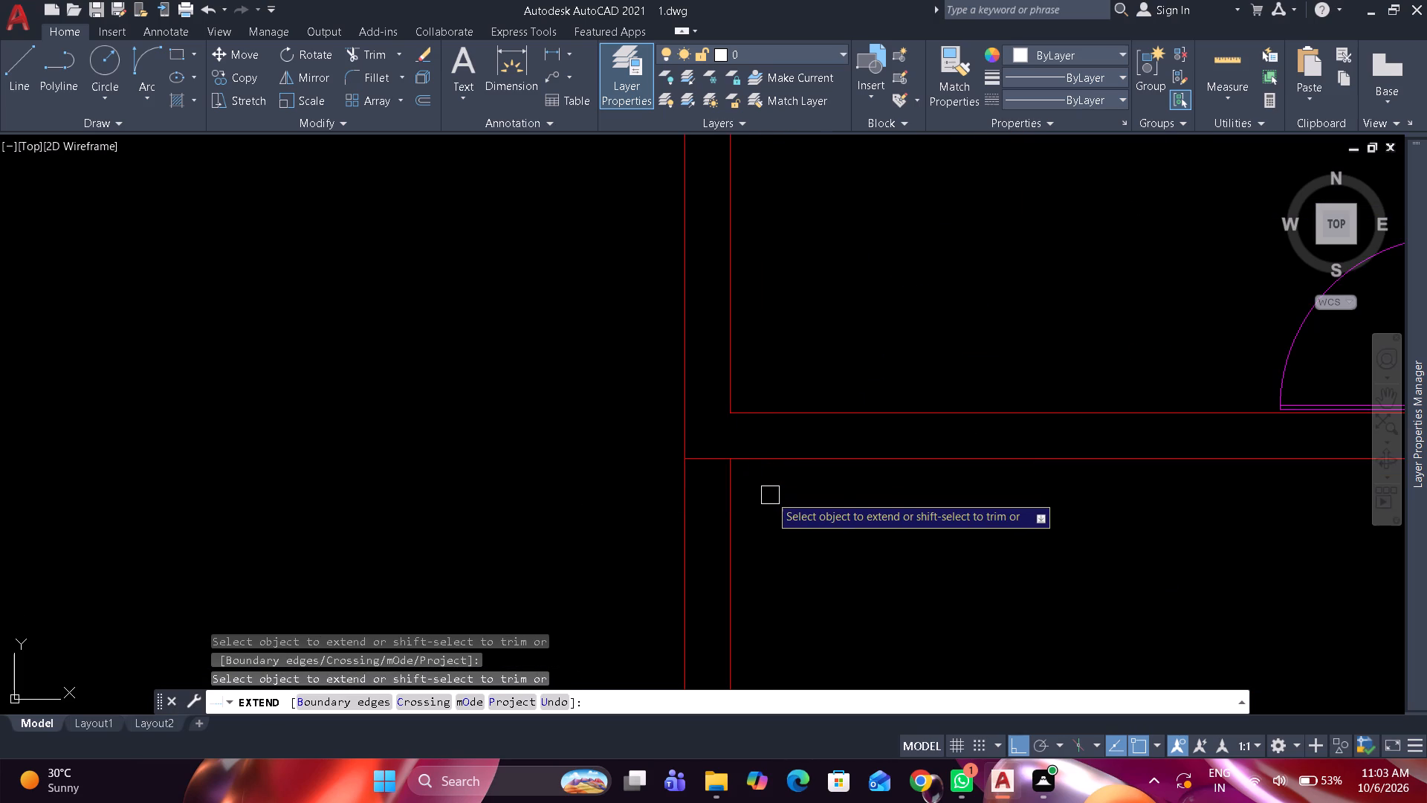
key(space)
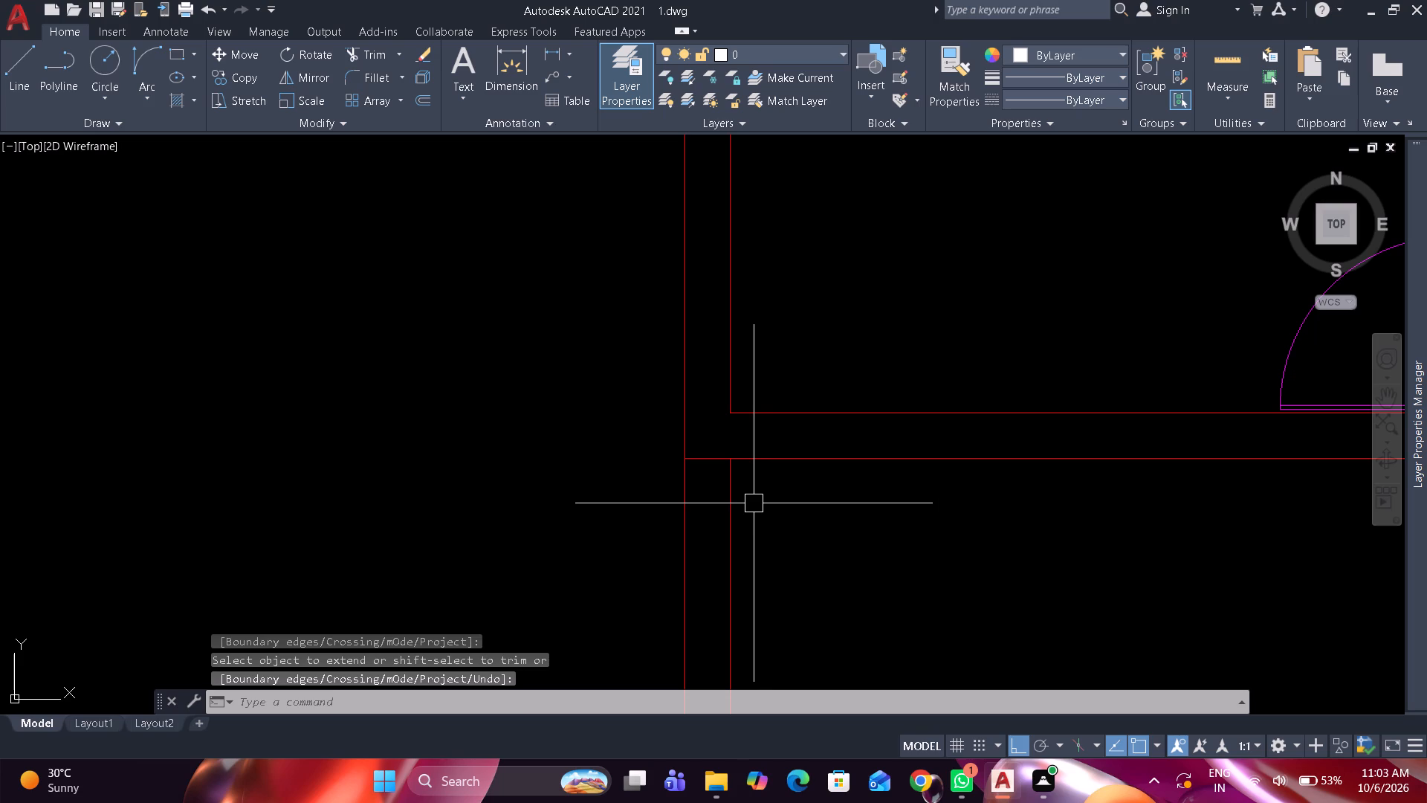
Offset the plan's outermost wall line 4" inward.
text(o 4")
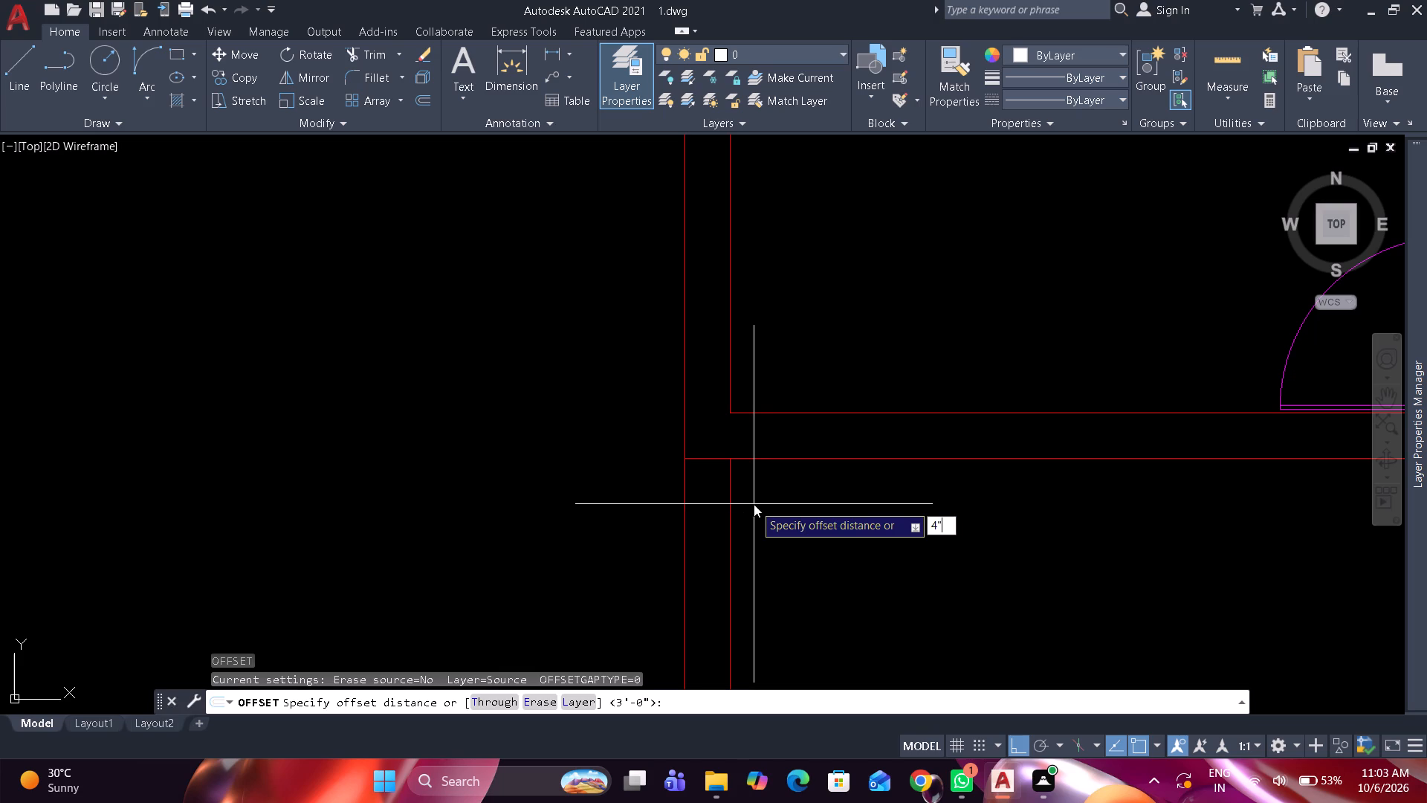
key(space)
click(685, 531)
click(711, 530)
key(space)
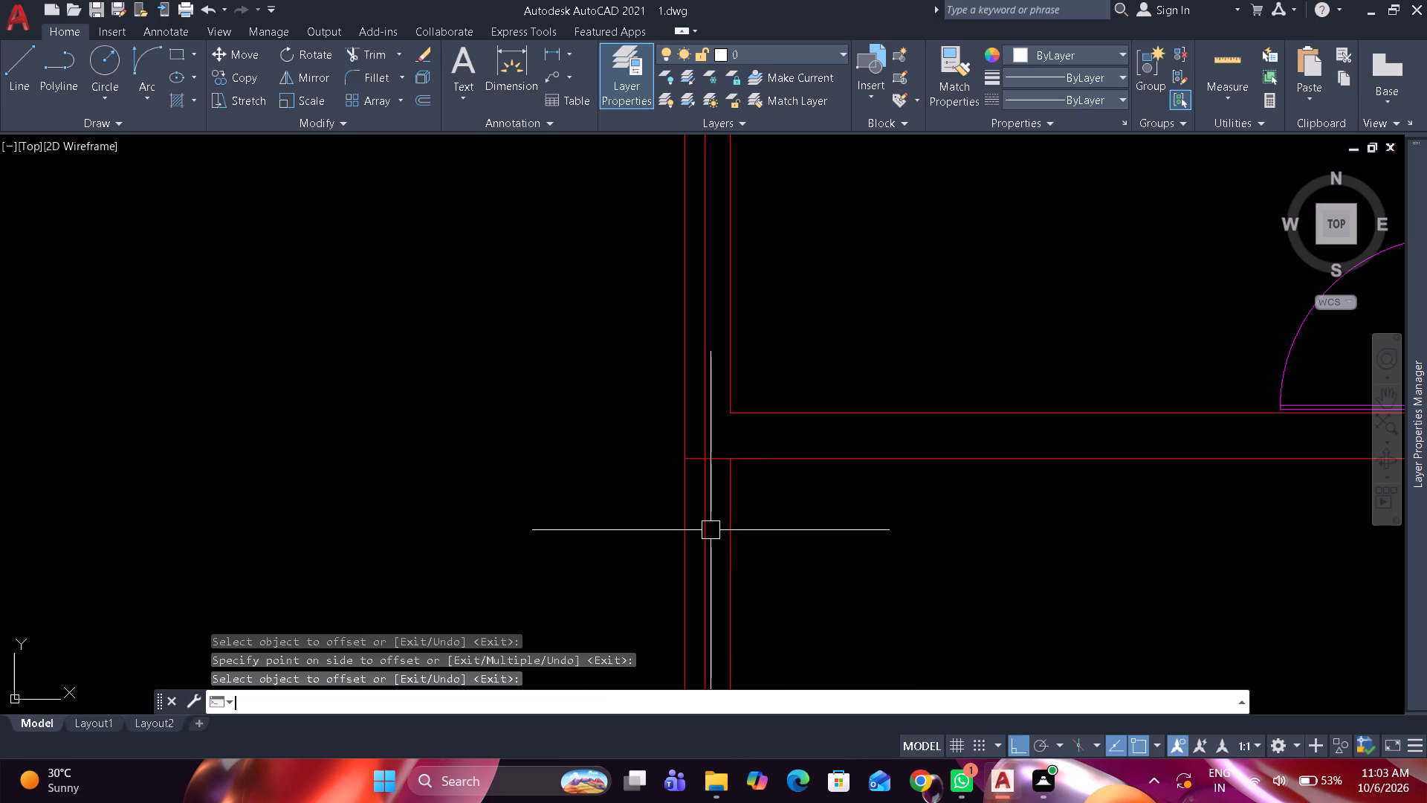
Trim the 4" offset line north of the southwest room and the old inner wall lines along that room's west and south sides.
text(t)
key(r)
key(space)
click(708, 442)
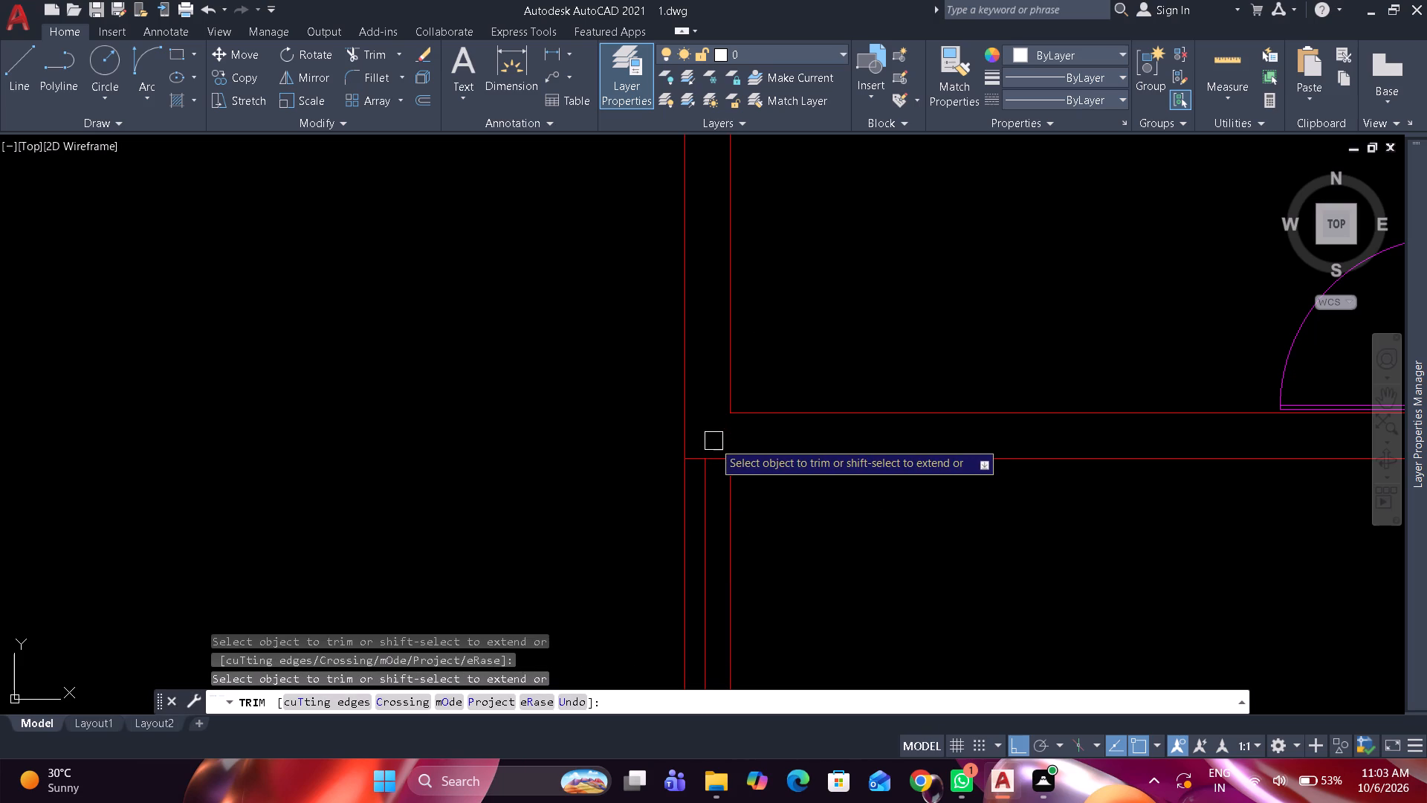
click(722, 477)
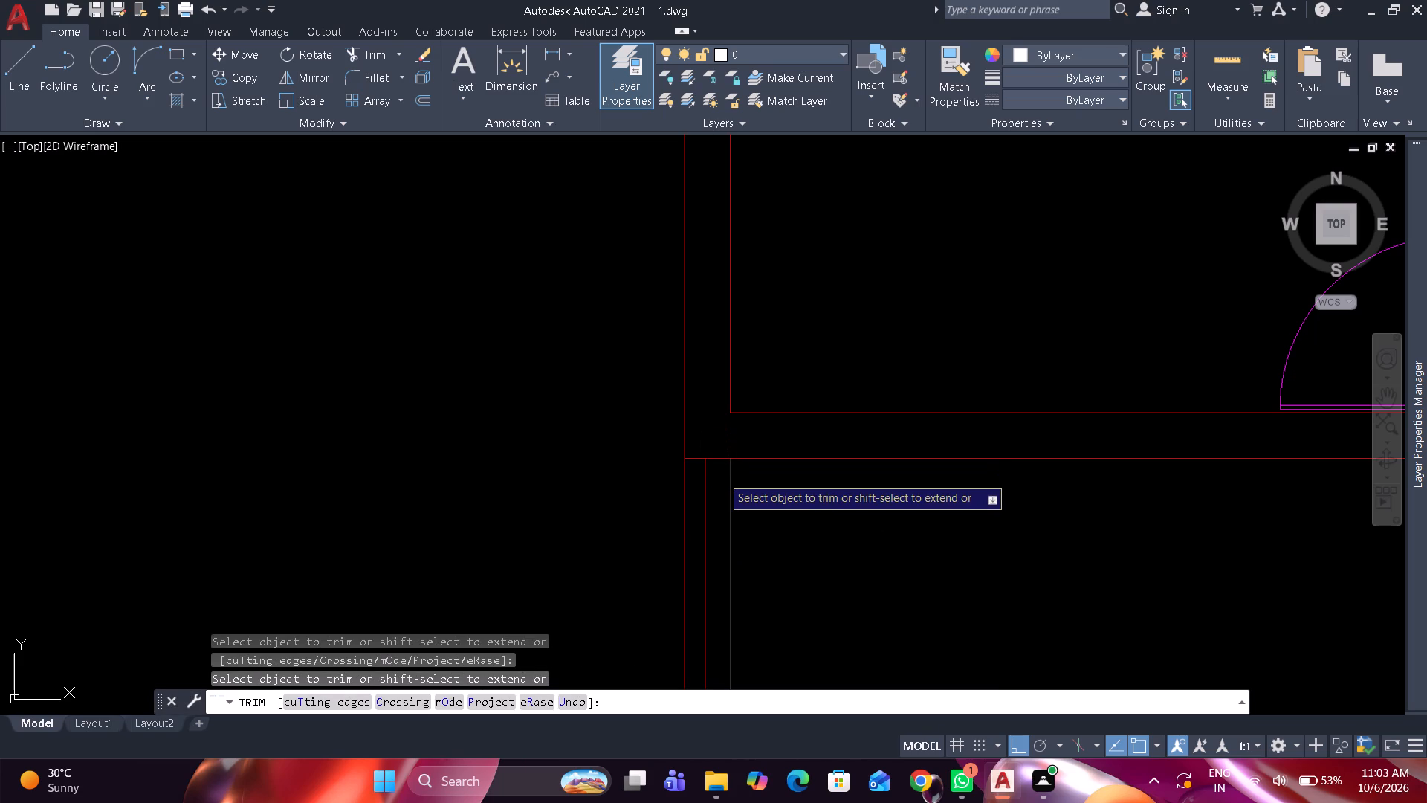
scroll(755, 512, down, 2)
middle_drag(755, 512, 755, 416)
scroll(771, 522, up, 3)
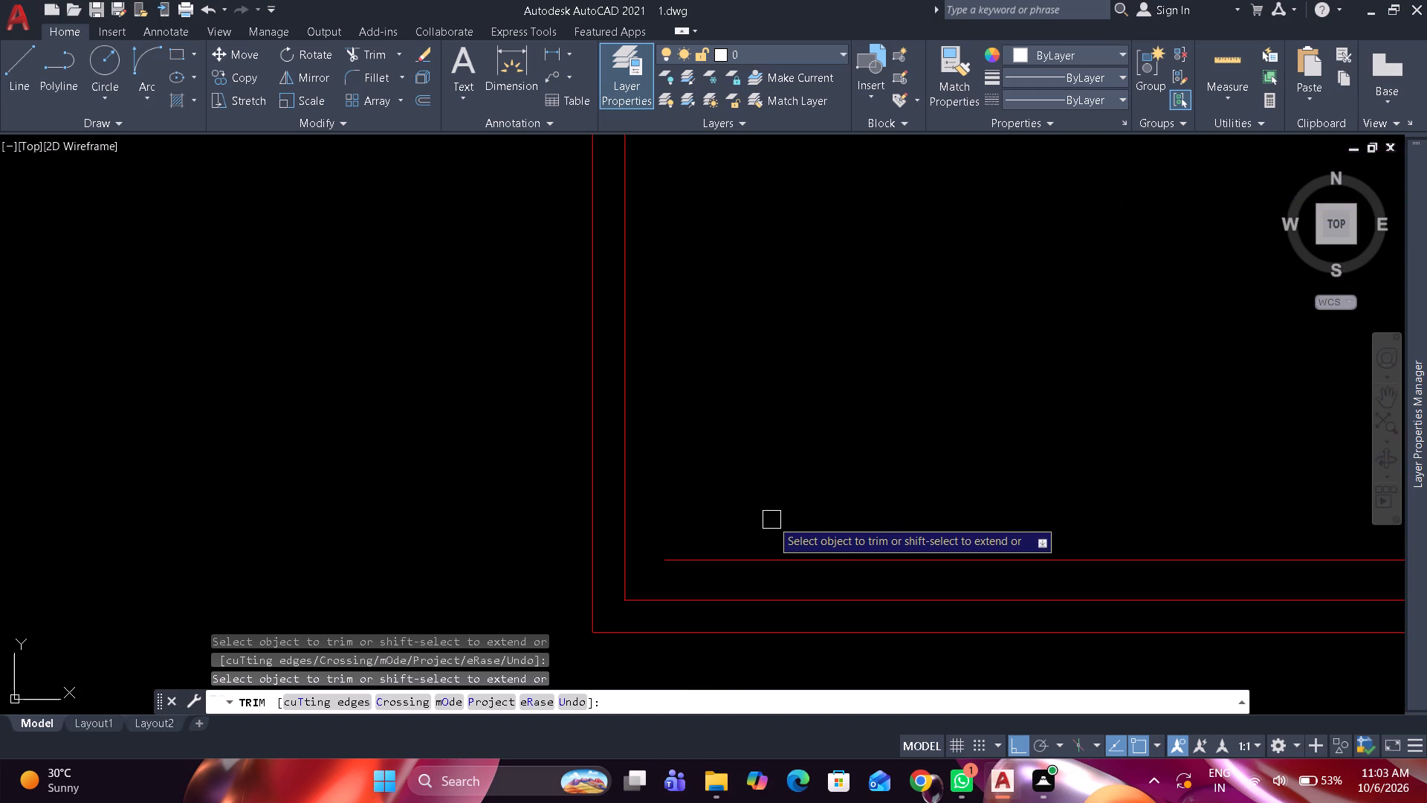
scroll(779, 478, down, 3)
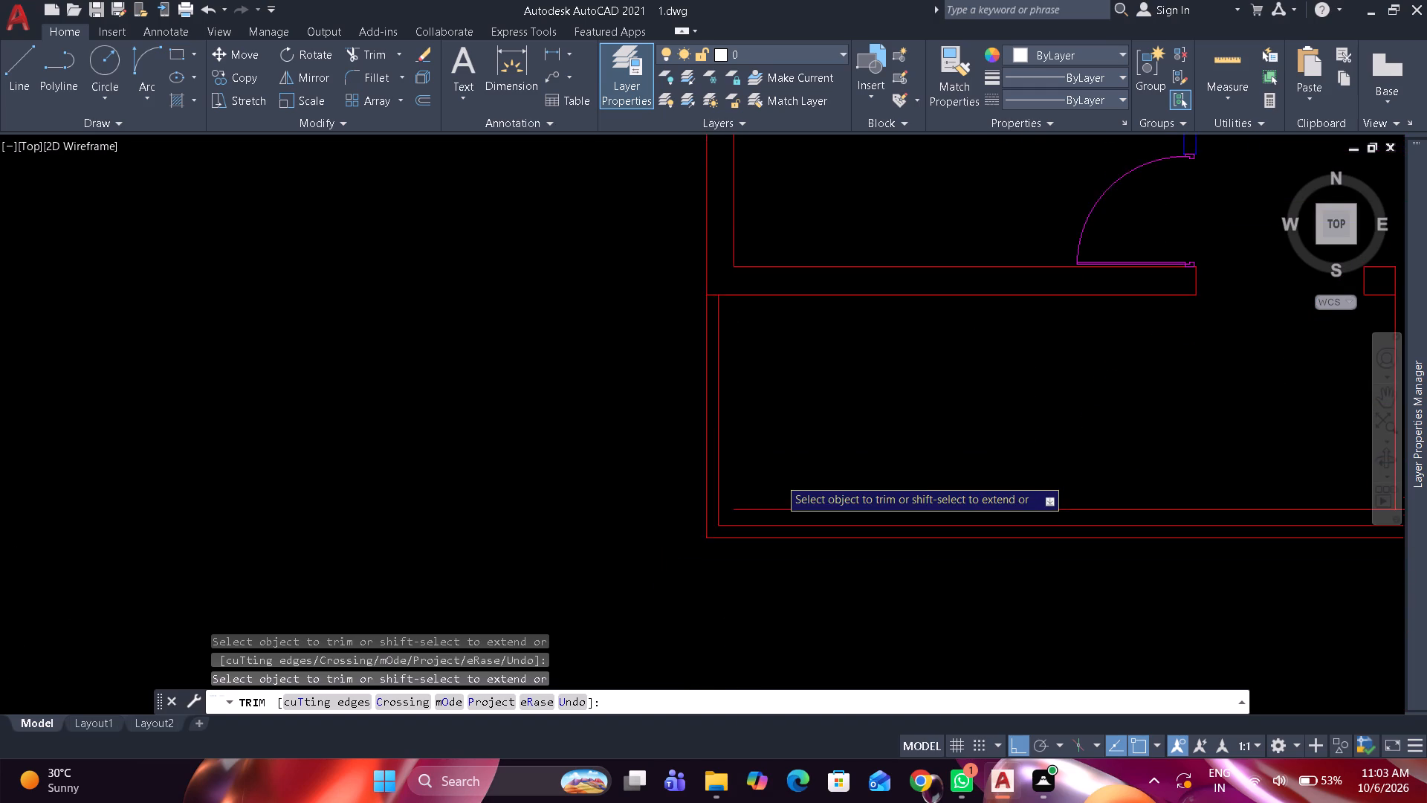
scroll(752, 612, down, 1)
scroll(785, 541, up, 1)
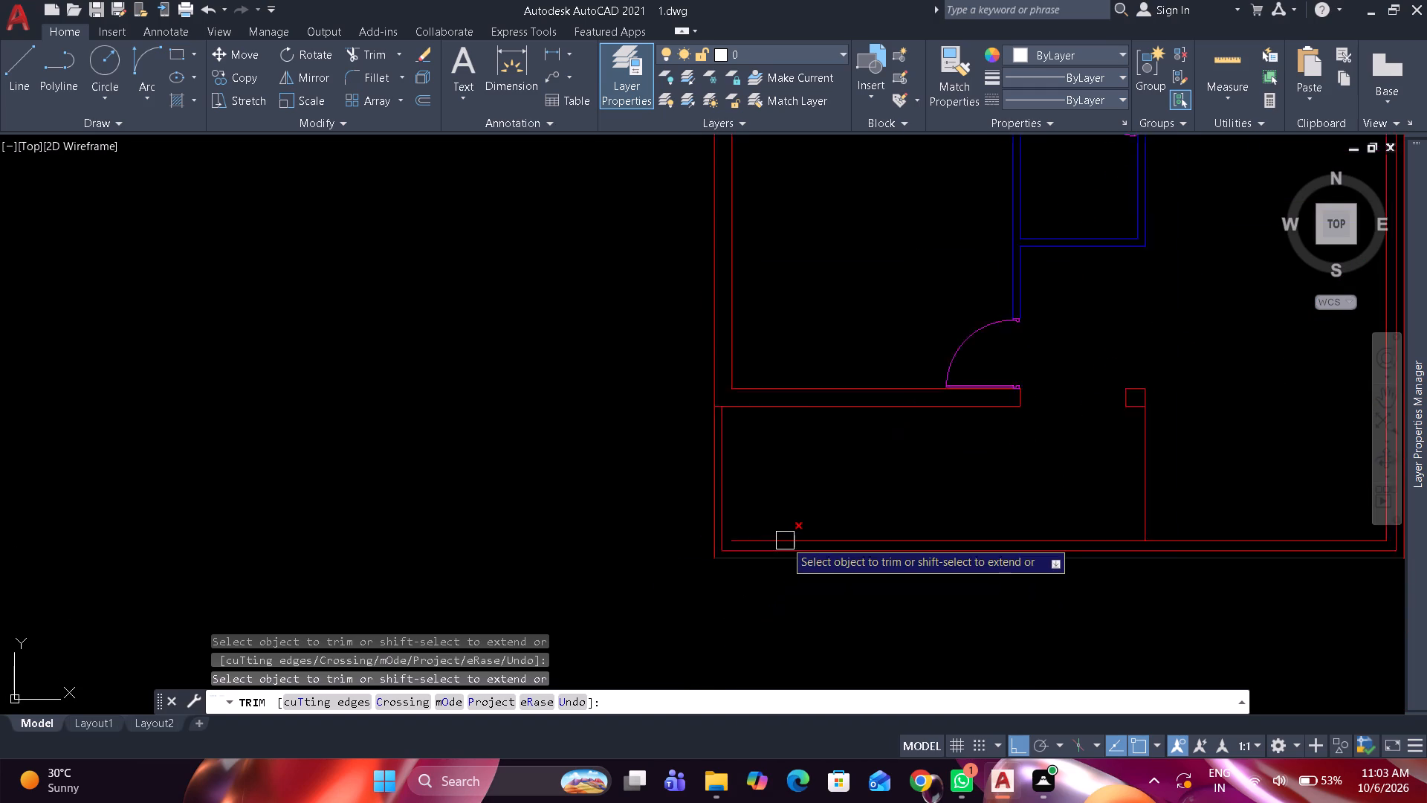
scroll(785, 541, up, 3)
click(783, 540)
Trim away the leftover 4" offset line inside the east and north outer walls.
scroll(841, 497, down, 3)
middle_drag(850, 496, 847, 496)
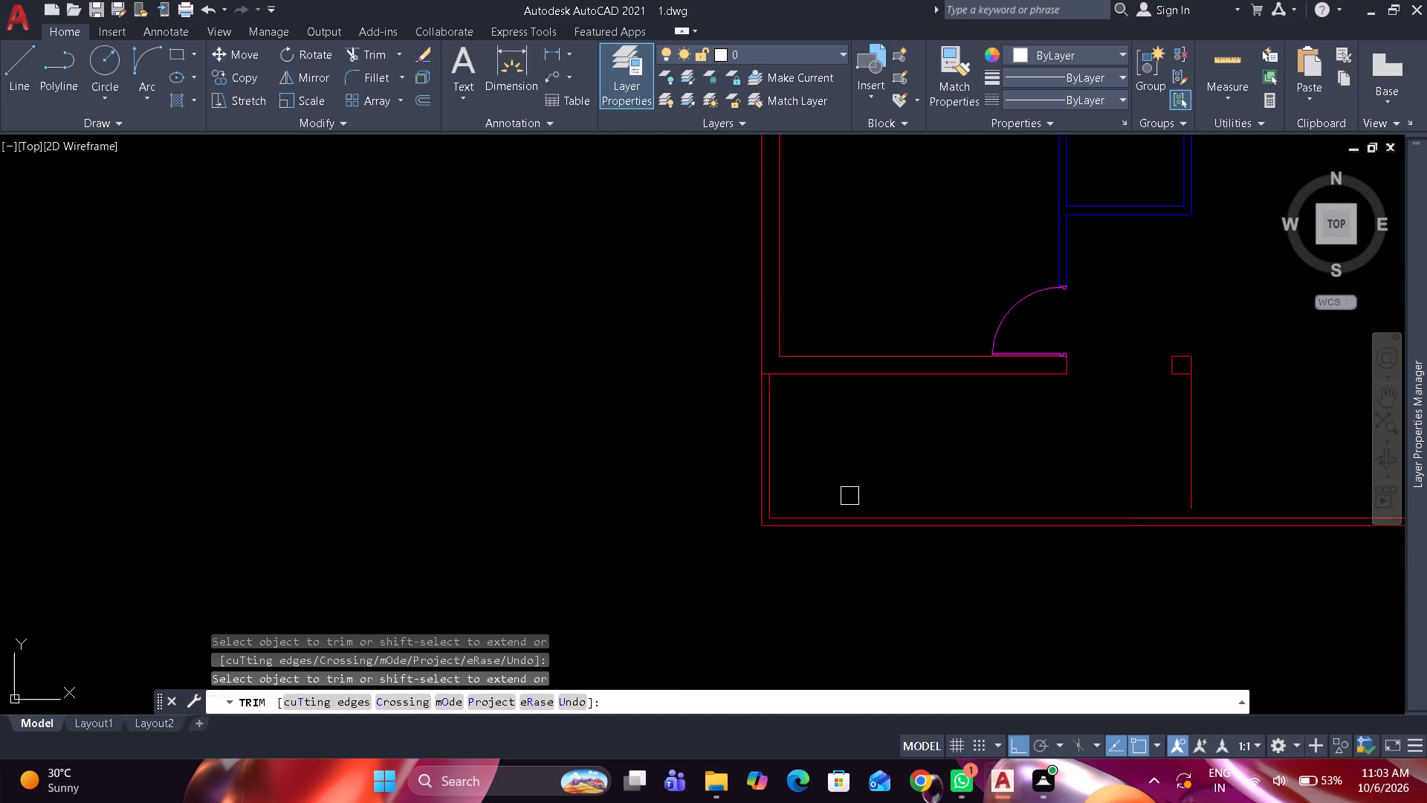
middle_drag(847, 496, 494, 603)
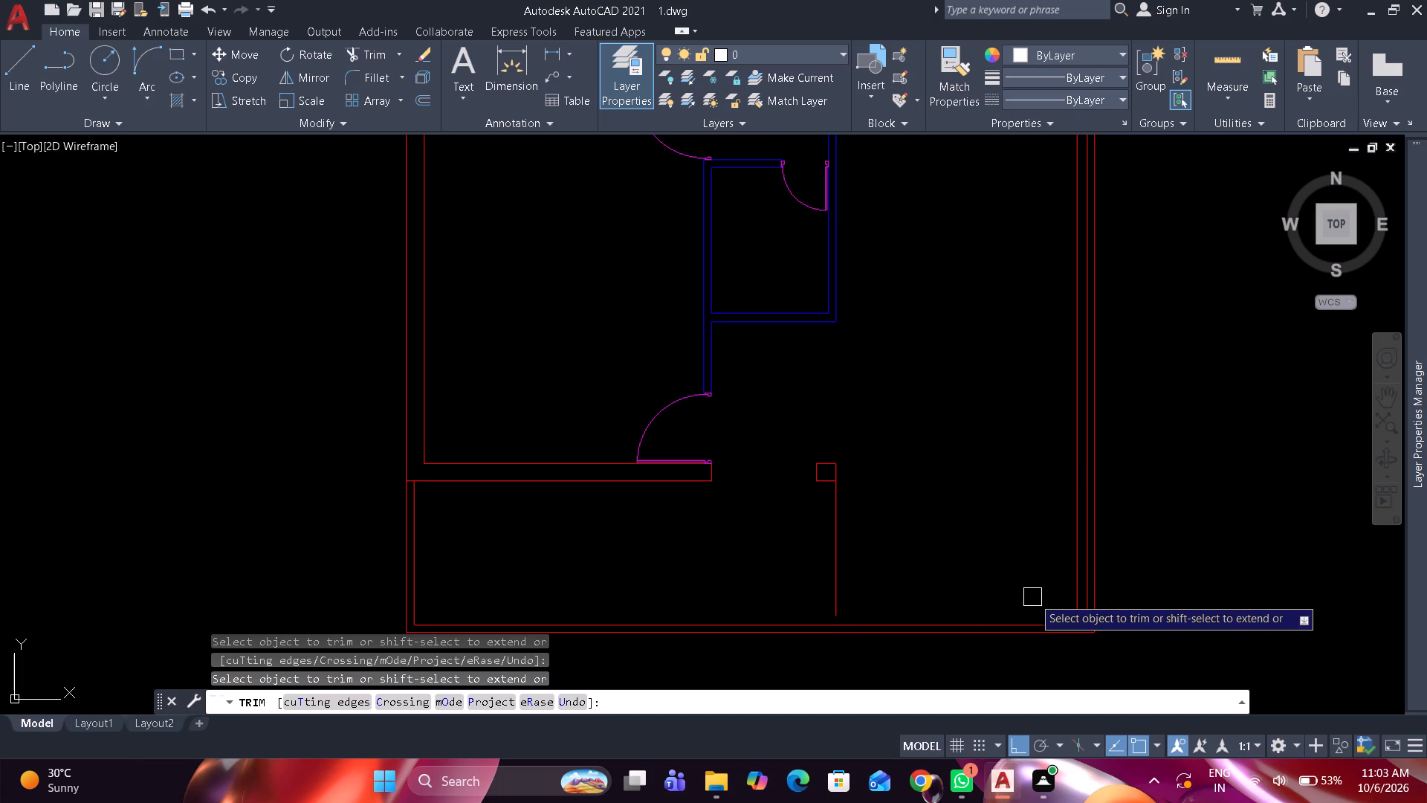
scroll(1035, 598, up, 1)
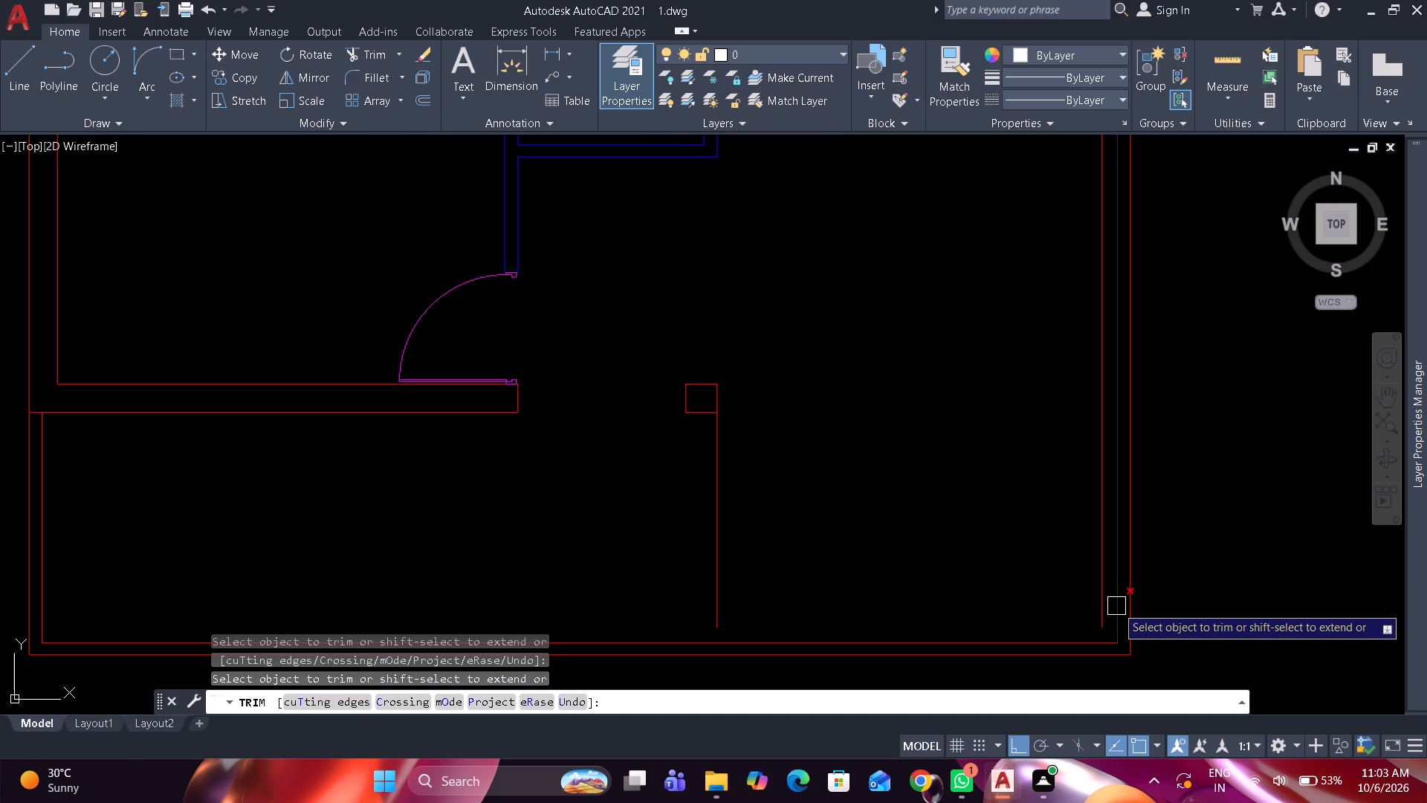
click(1116, 606)
scroll(951, 531, down, 5)
scroll(958, 335, up, 6)
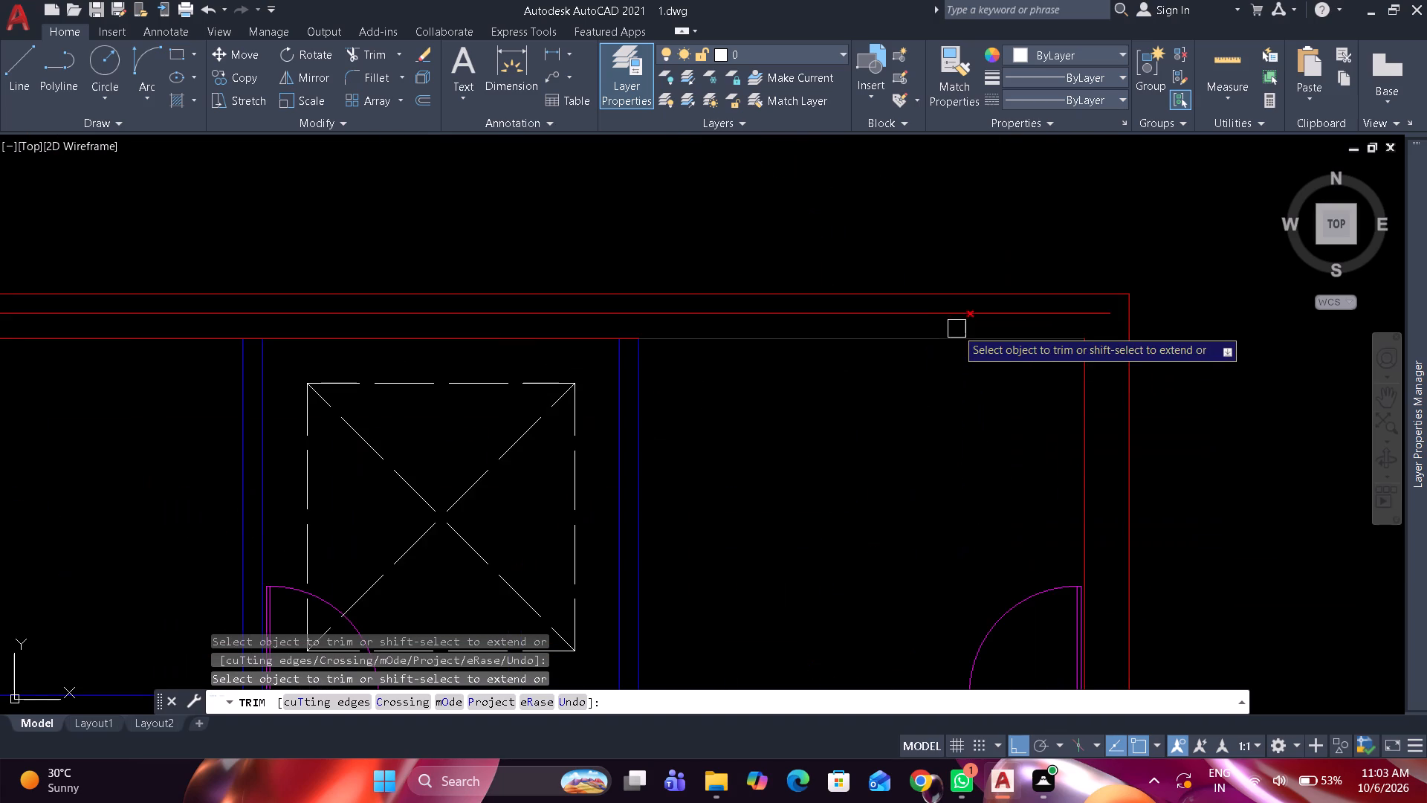
click(967, 309)
scroll(1029, 218, down, 5)
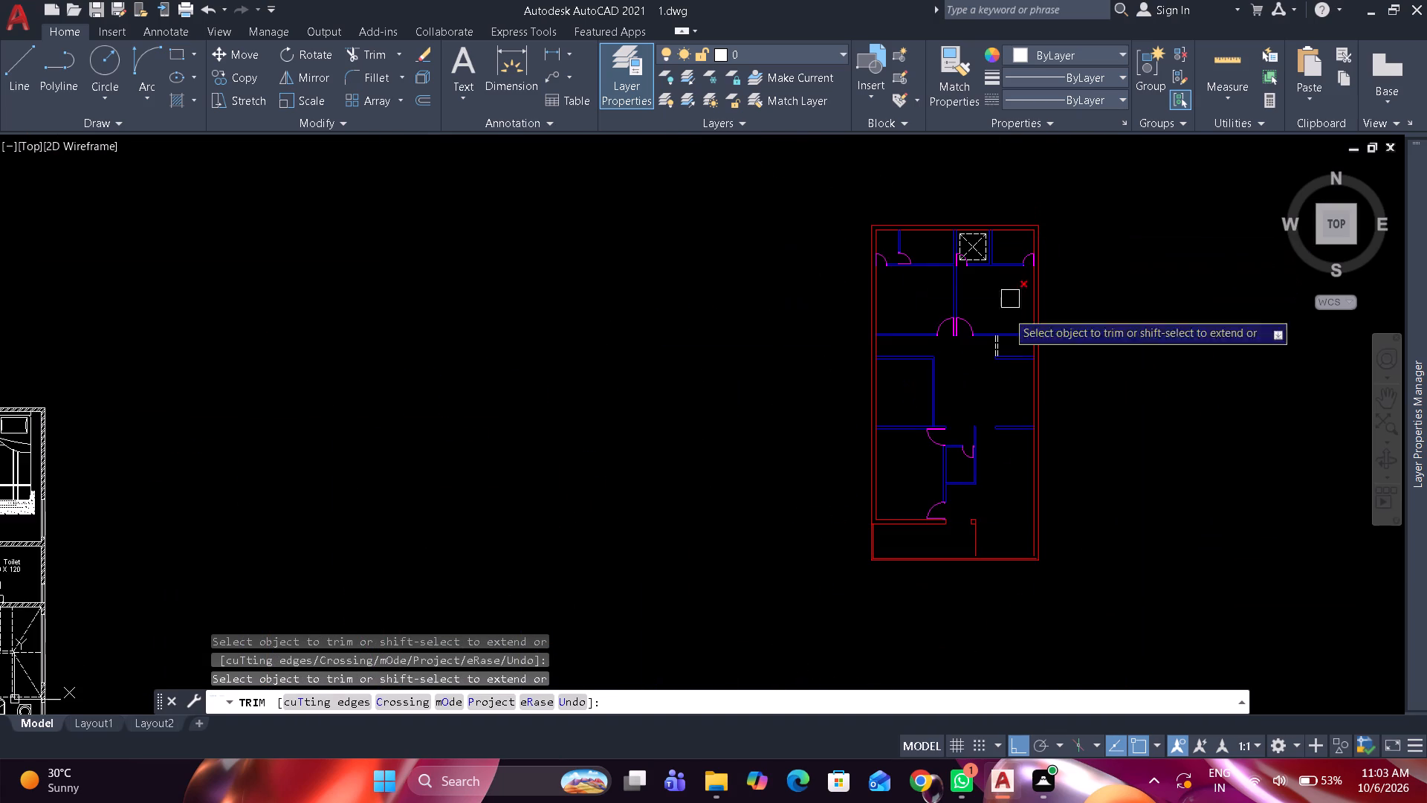
scroll(986, 571, up, 4)
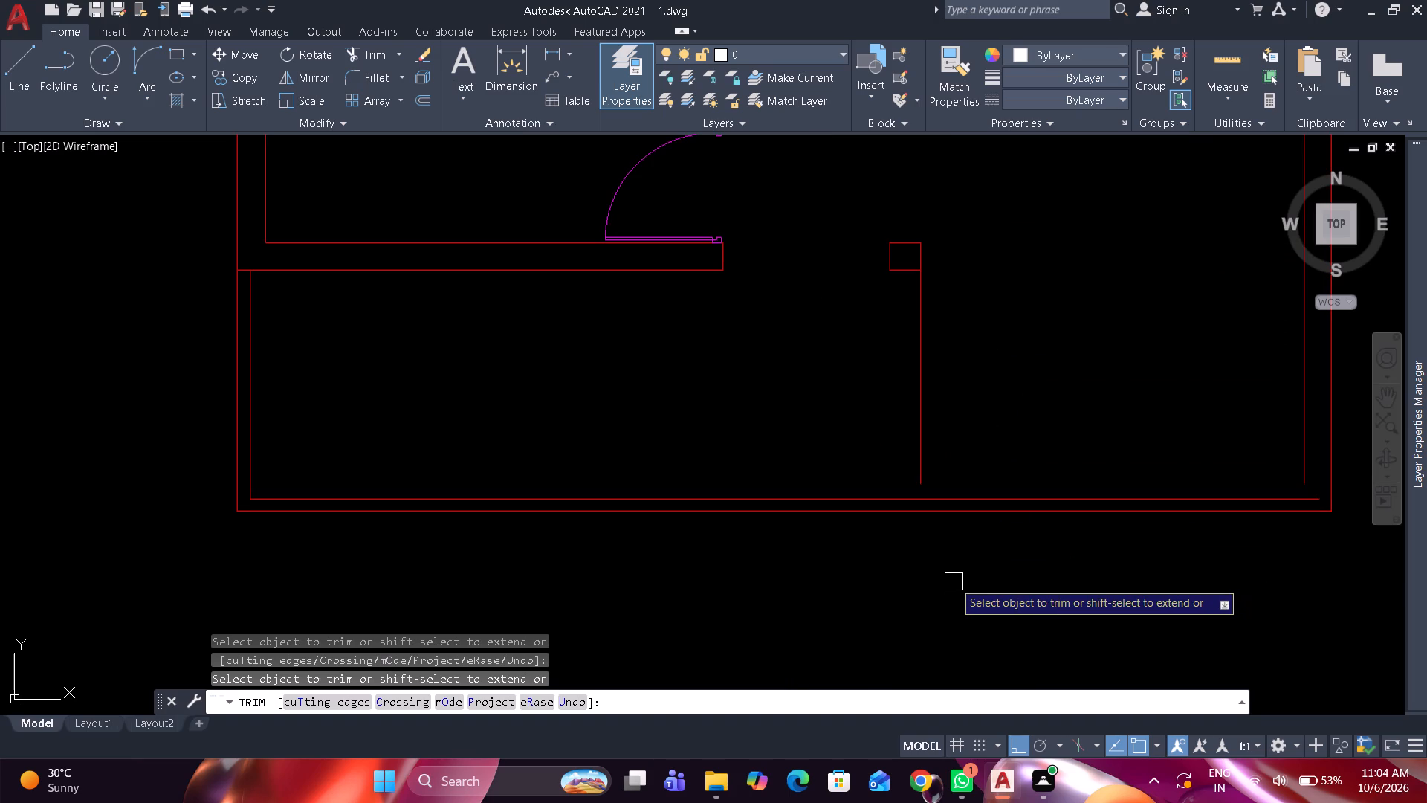
key(space)
Extend the line on the southwest room's east side south to the outermost line of the south wall.
text(ex)
key(space)
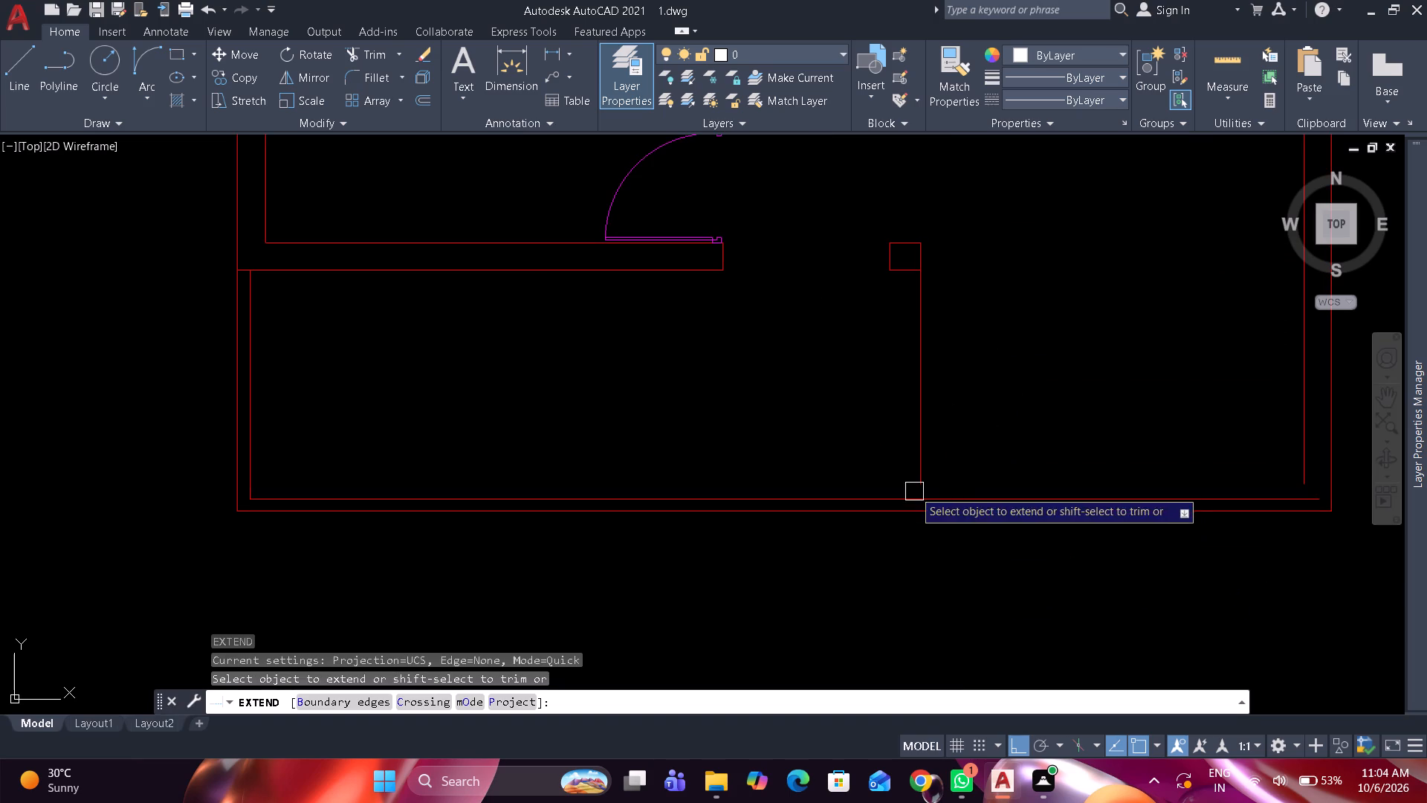
click(912, 454)
click(917, 464)
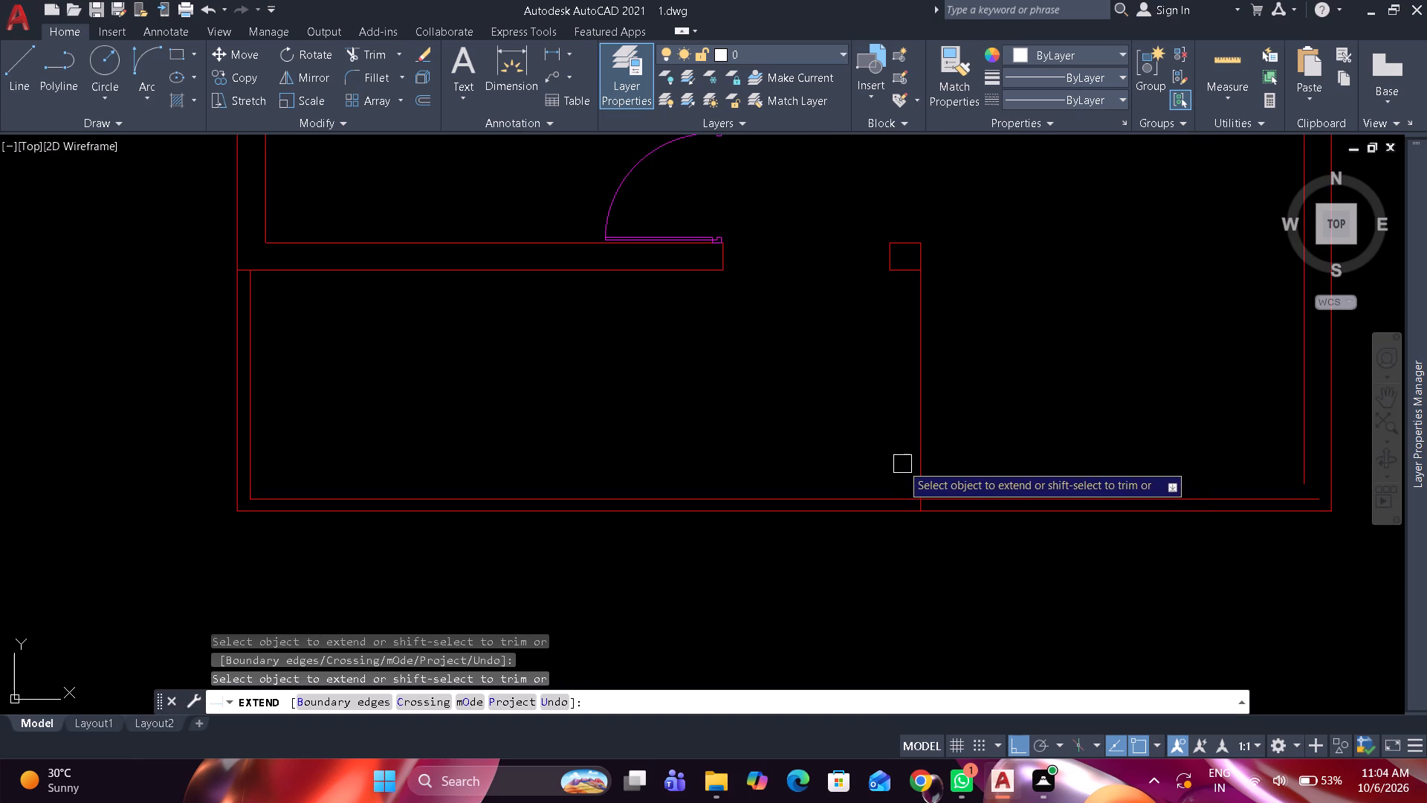
key(space)
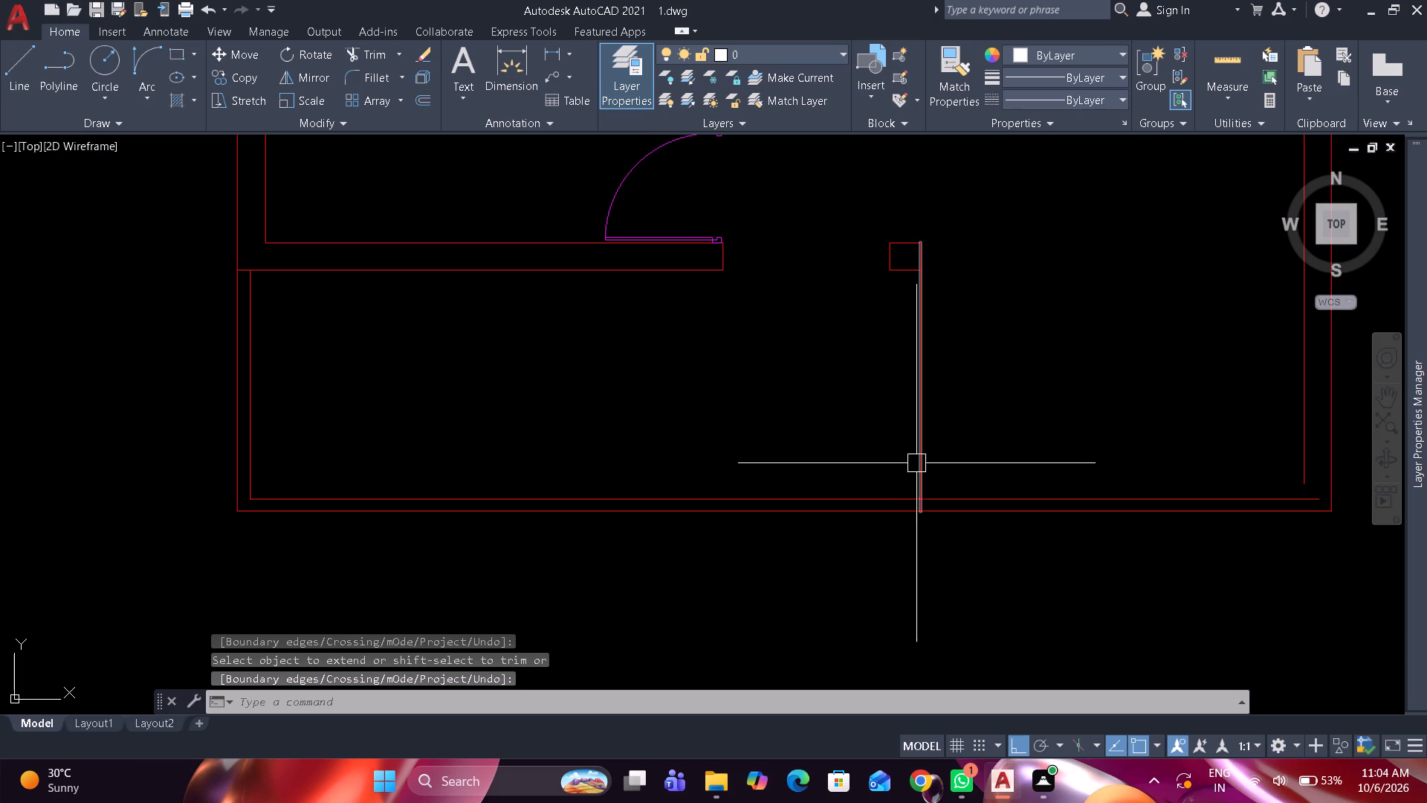
Copy the small square pier's outline from the southwest room's northeast corner to the south end of the room's east line.
scroll(946, 464, up, 1)
middle_drag(690, 568, 584, 620)
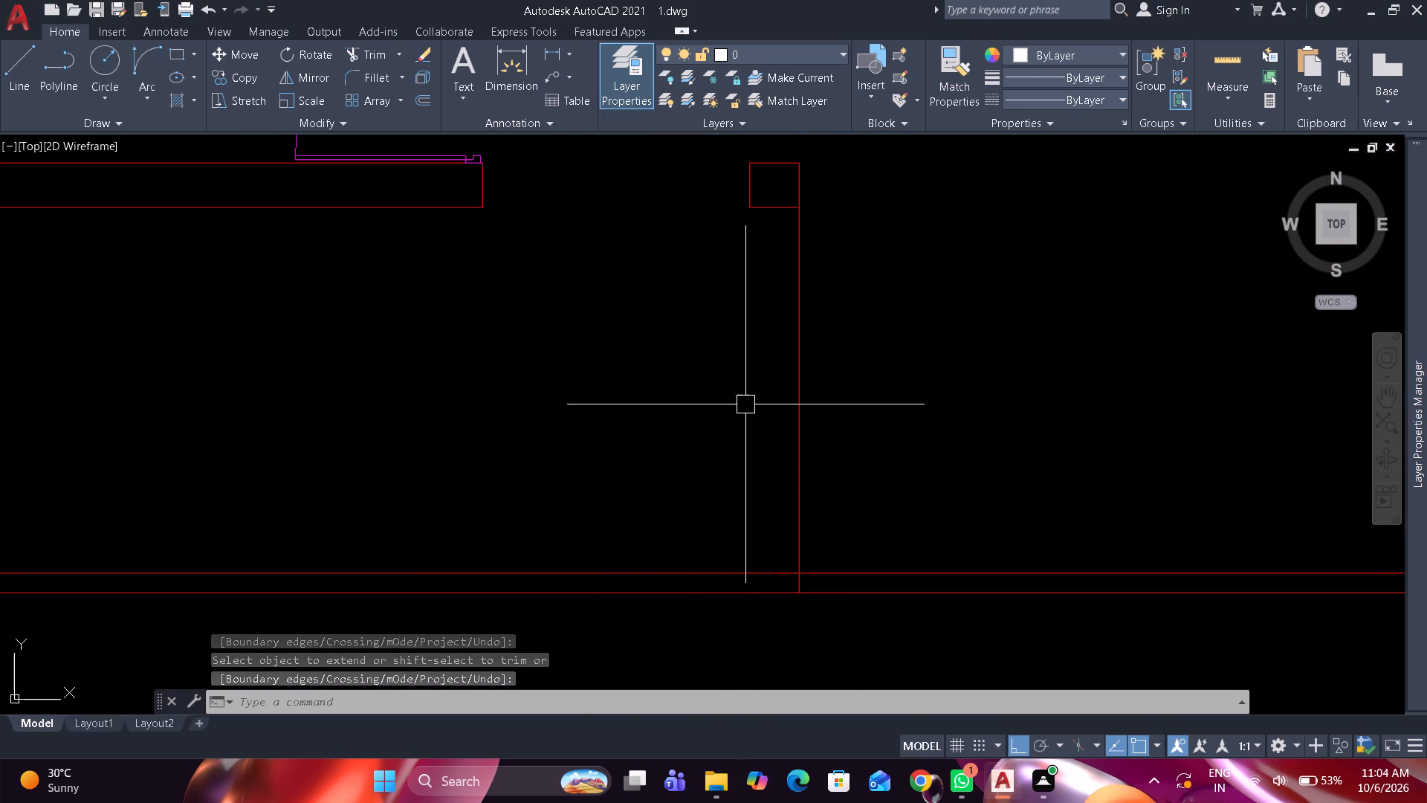
middle_drag(750, 417, 763, 527)
drag(733, 234, 749, 267)
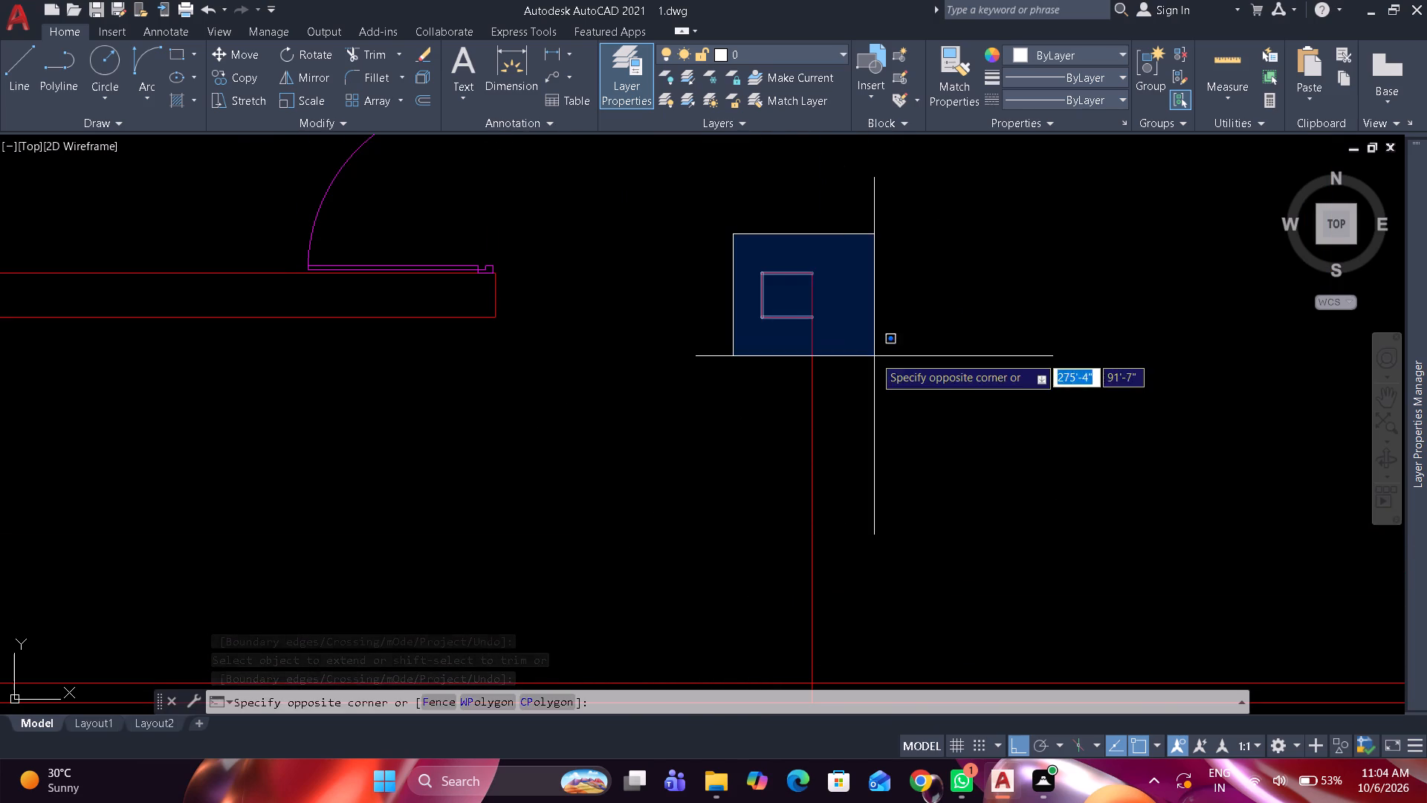
click(874, 356)
text(co)
key(space)
scroll(874, 356, down, 1)
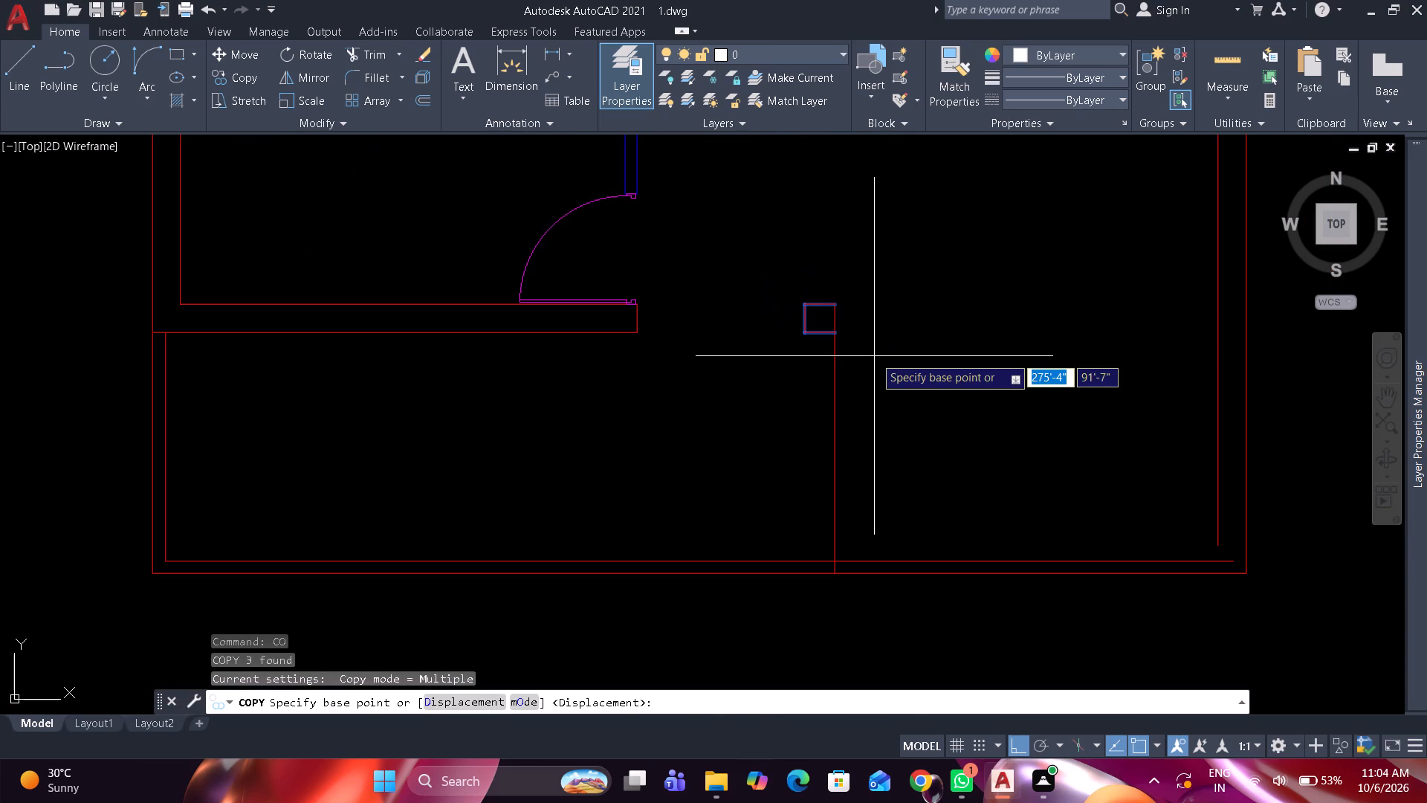
click(806, 337)
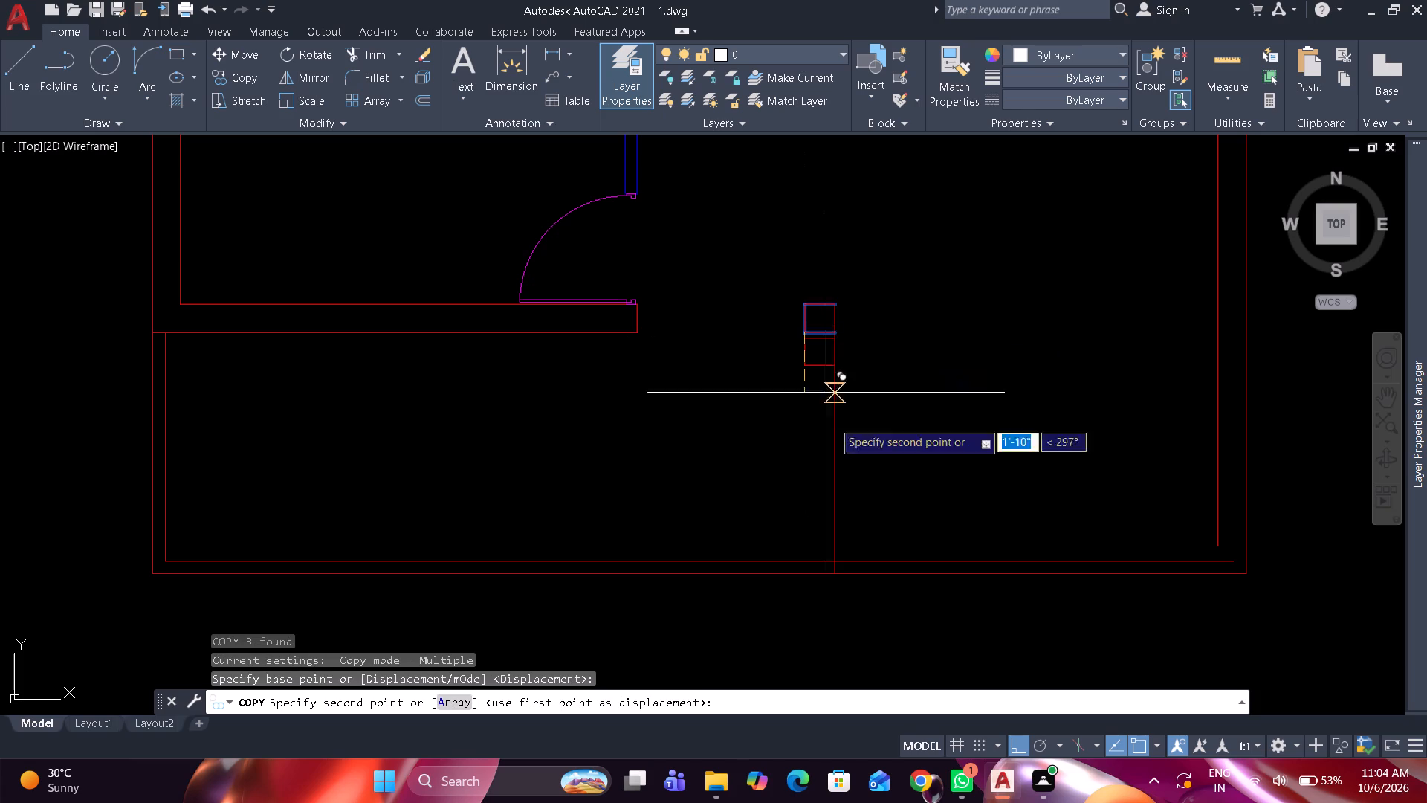
click(838, 576)
scroll(840, 564, up, 2)
key(space)
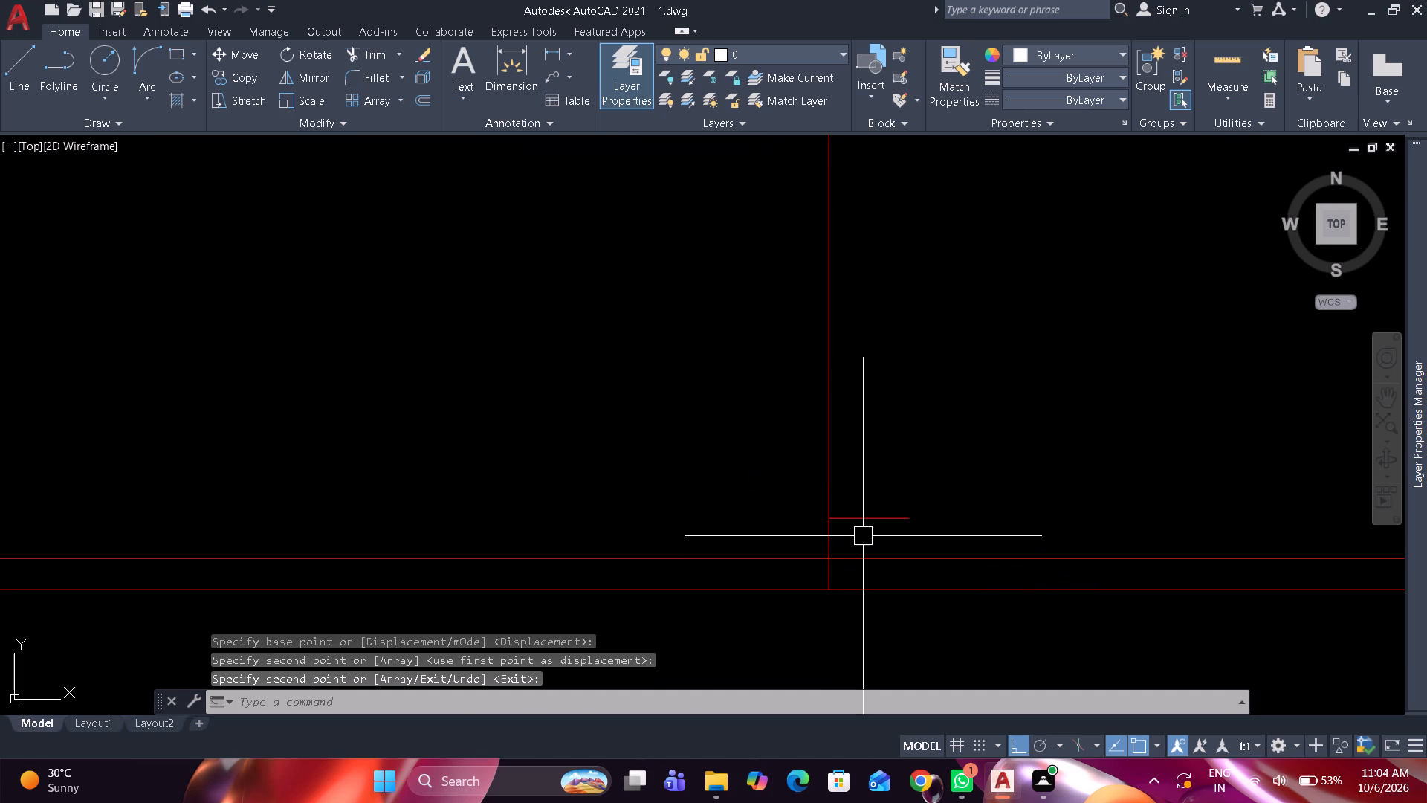
Move the copied south-wall pier's west edge 10" east to form its east side.
click(800, 497)
click(848, 663)
key(m)
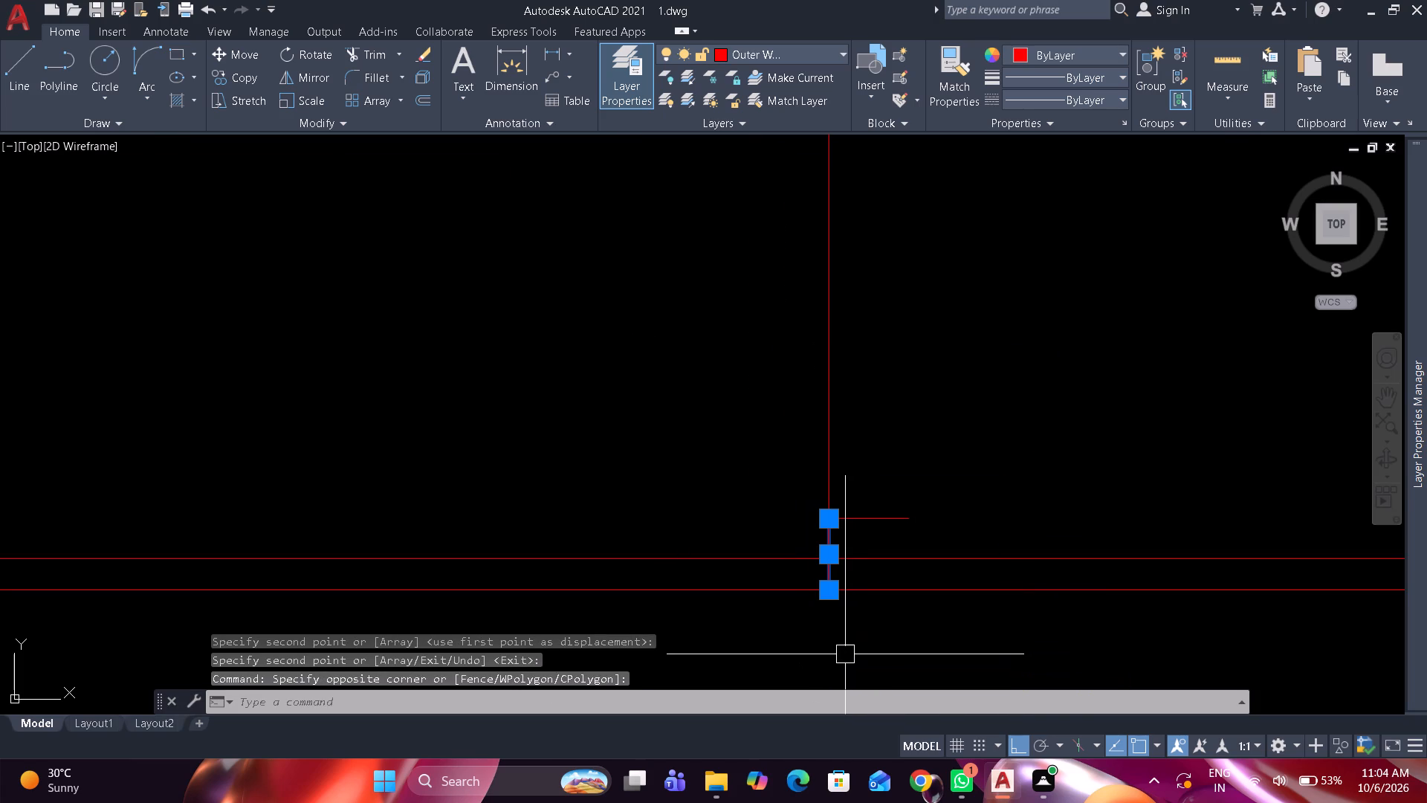
key(space)
click(836, 513)
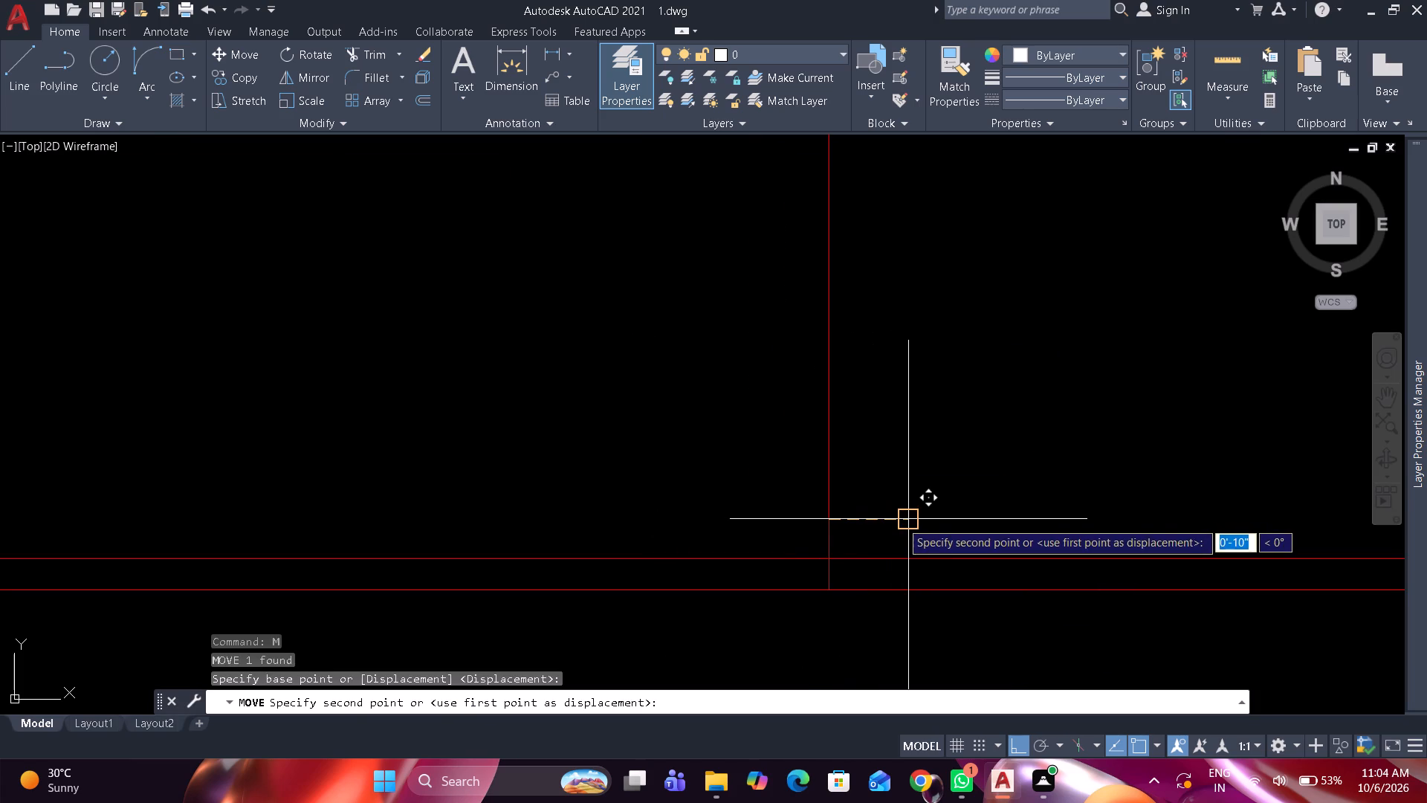
click(902, 522)
Trim the inner south wall line where it crosses the new pier.
key(t)
key(r)
key(space)
click(869, 562)
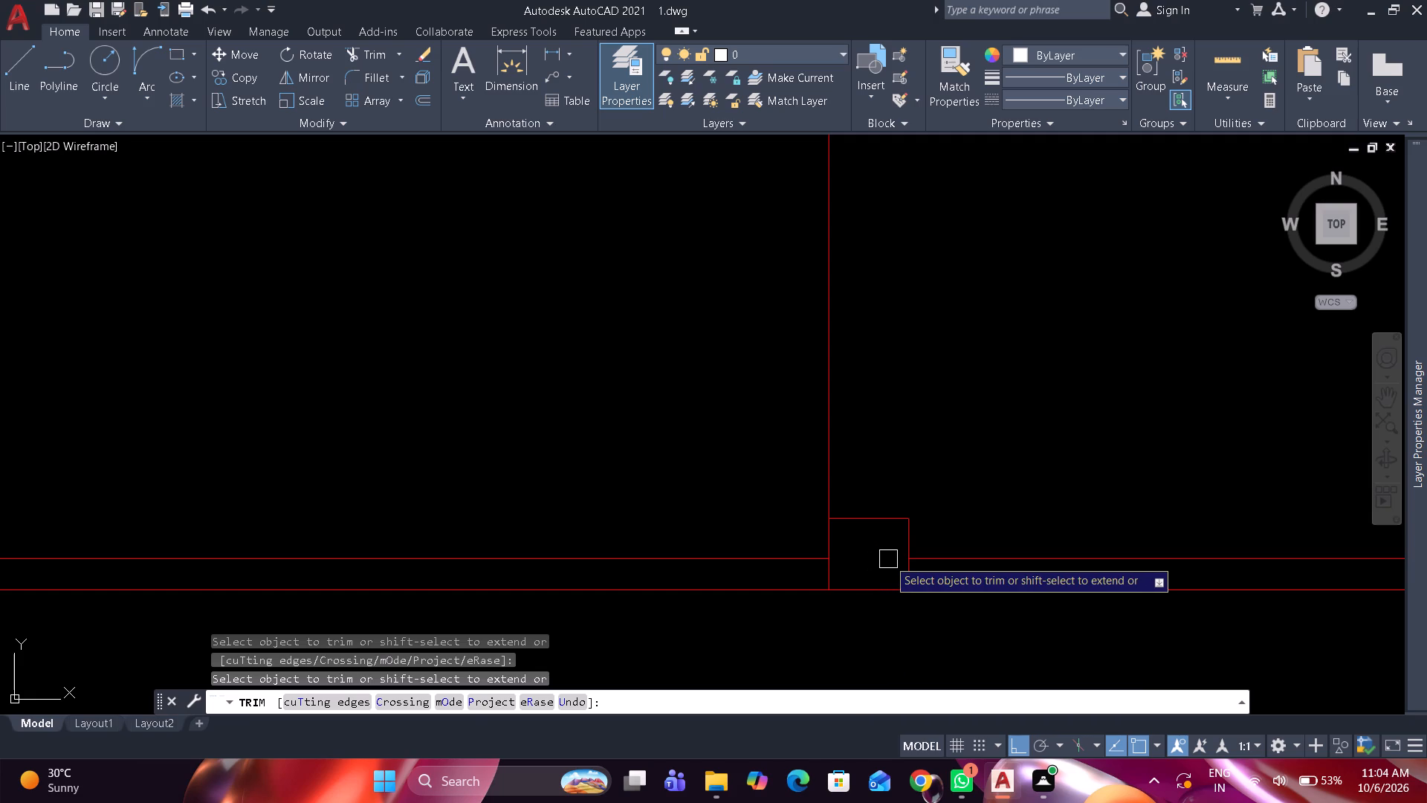
scroll(922, 411, down, 3)
middle_drag(861, 440, 673, 493)
scroll(798, 436, up, 1)
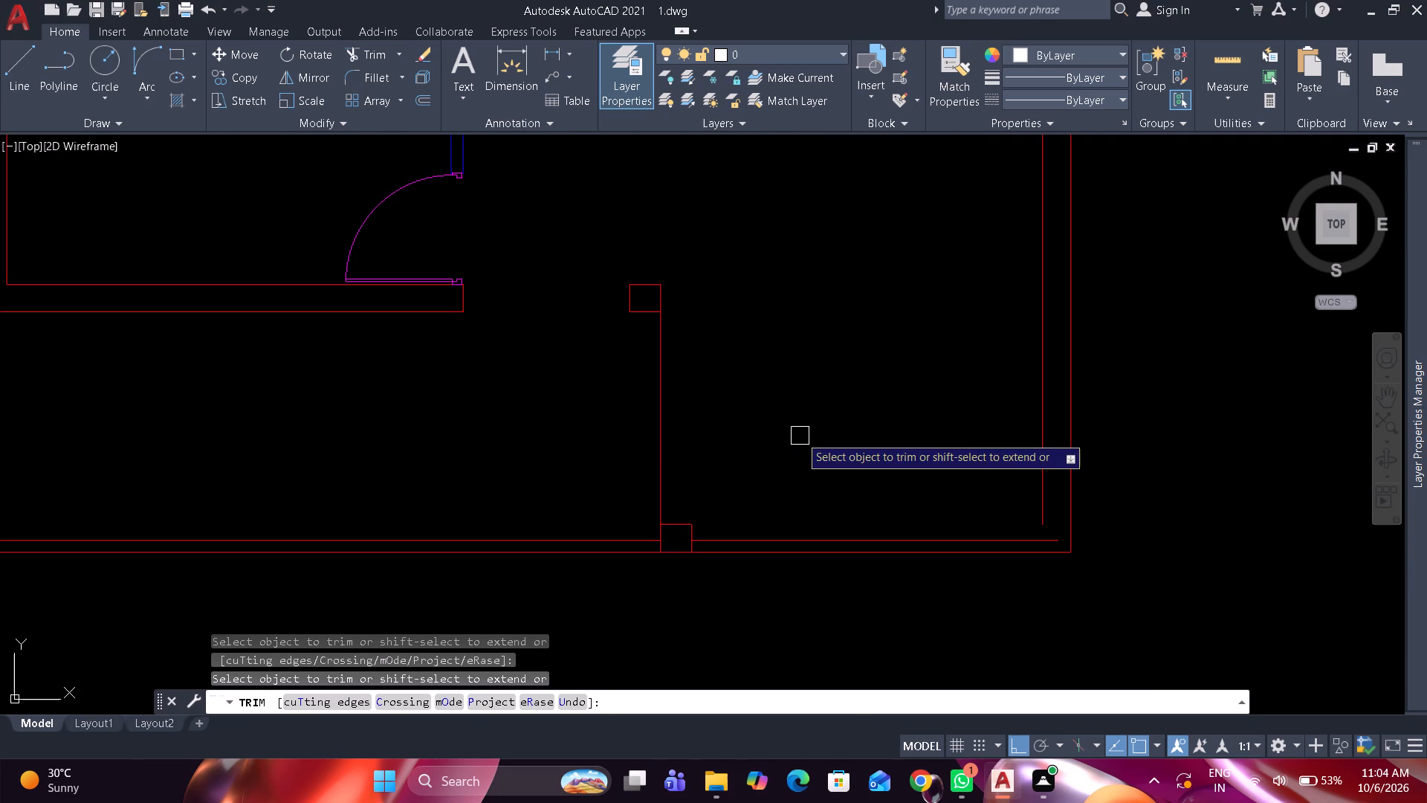
key(space)
Copy the south-wall pier to the outer southeast corner of the plan.
click(633, 506)
click(725, 570)
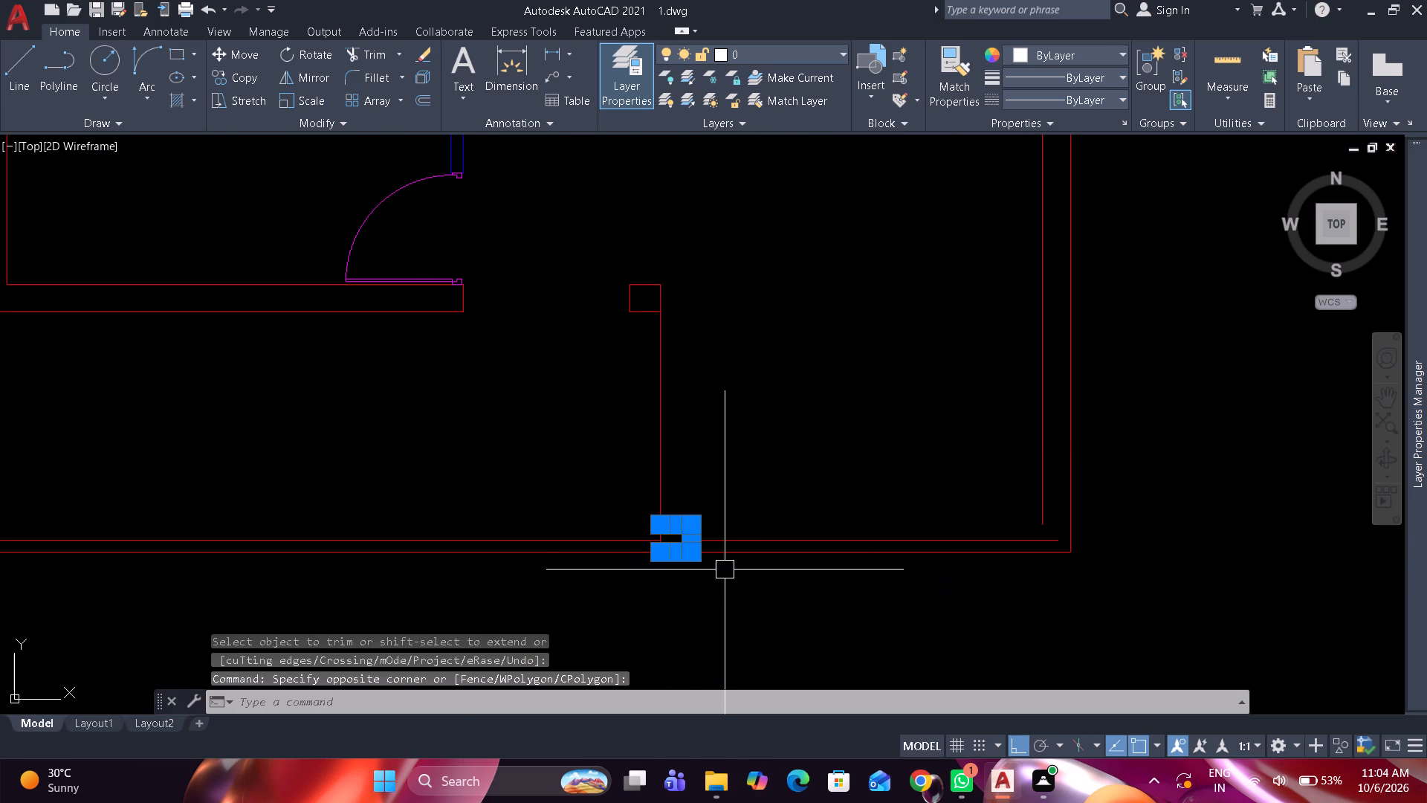
text(co)
key(space)
click(699, 560)
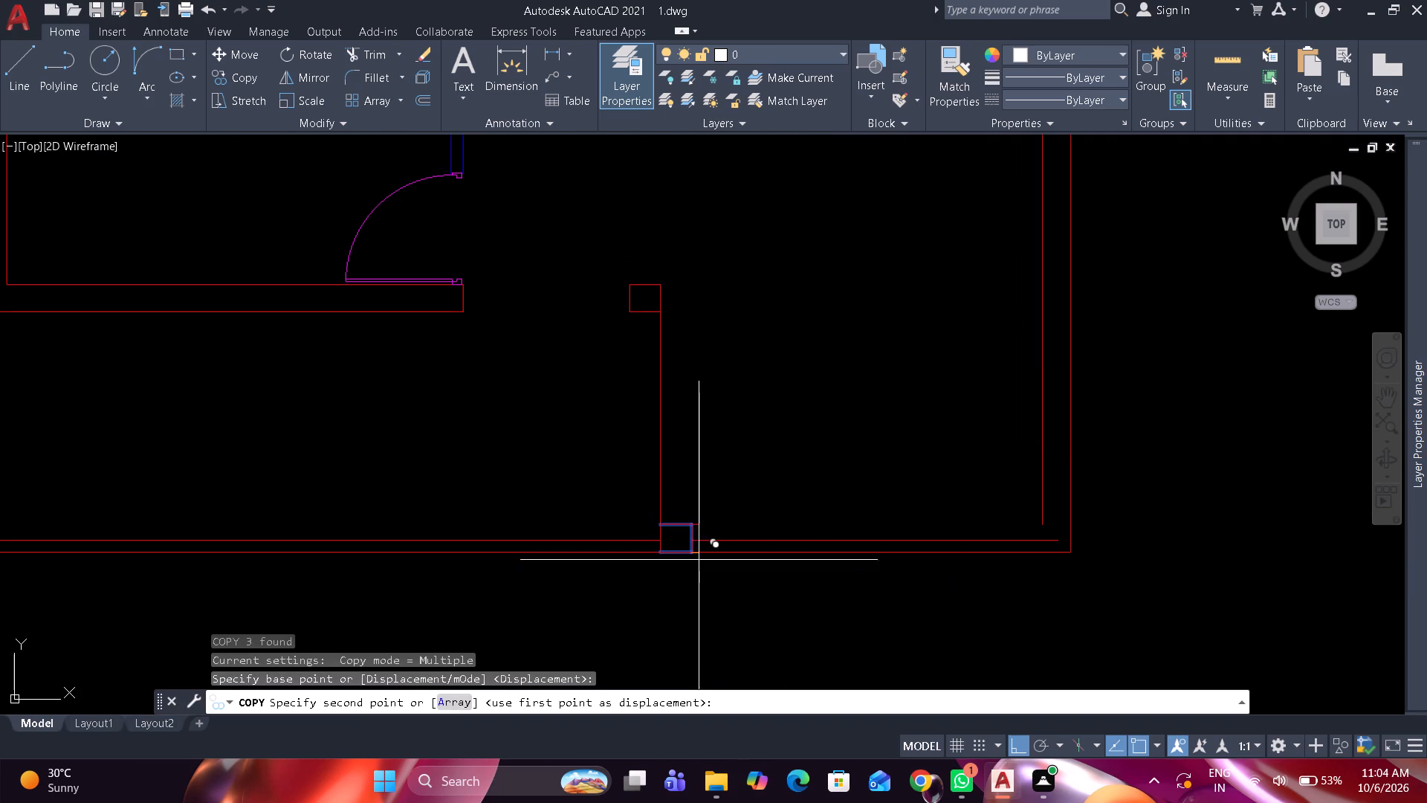
click(1067, 554)
scroll(1046, 546, up, 2)
key(space)
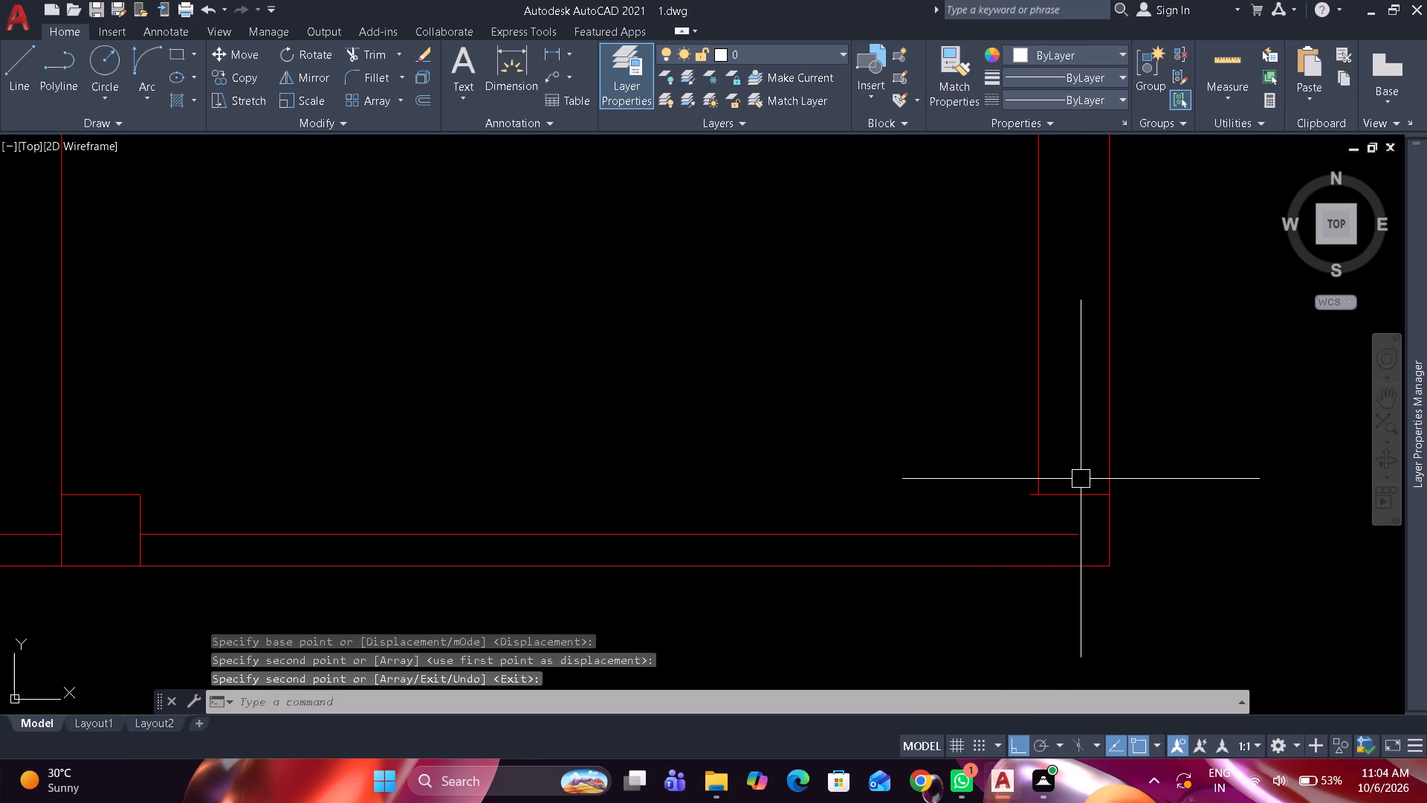
Move the southeast corner pier's east edge 10" west to form its west side.
click(1087, 471)
click(1136, 572)
key(m)
key(space)
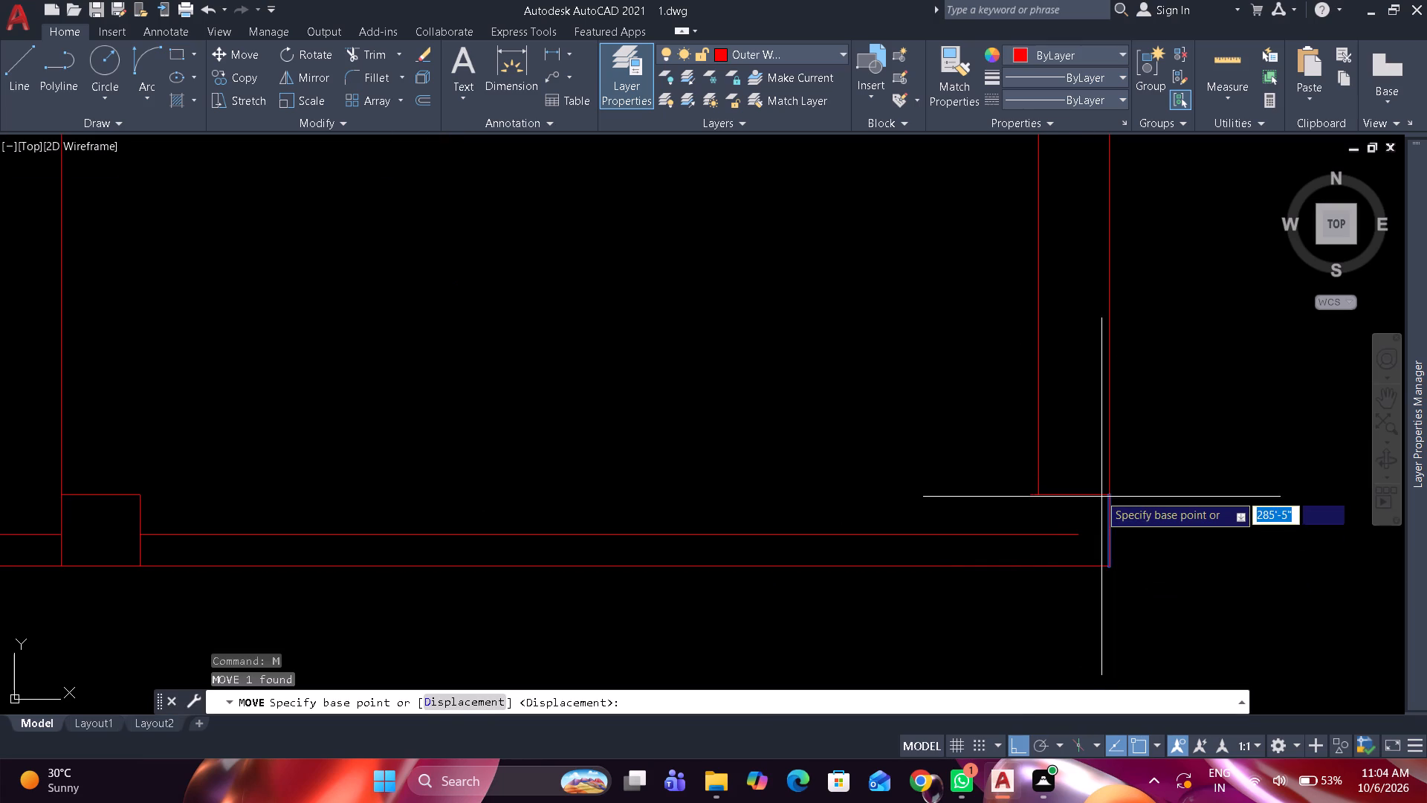
click(1112, 491)
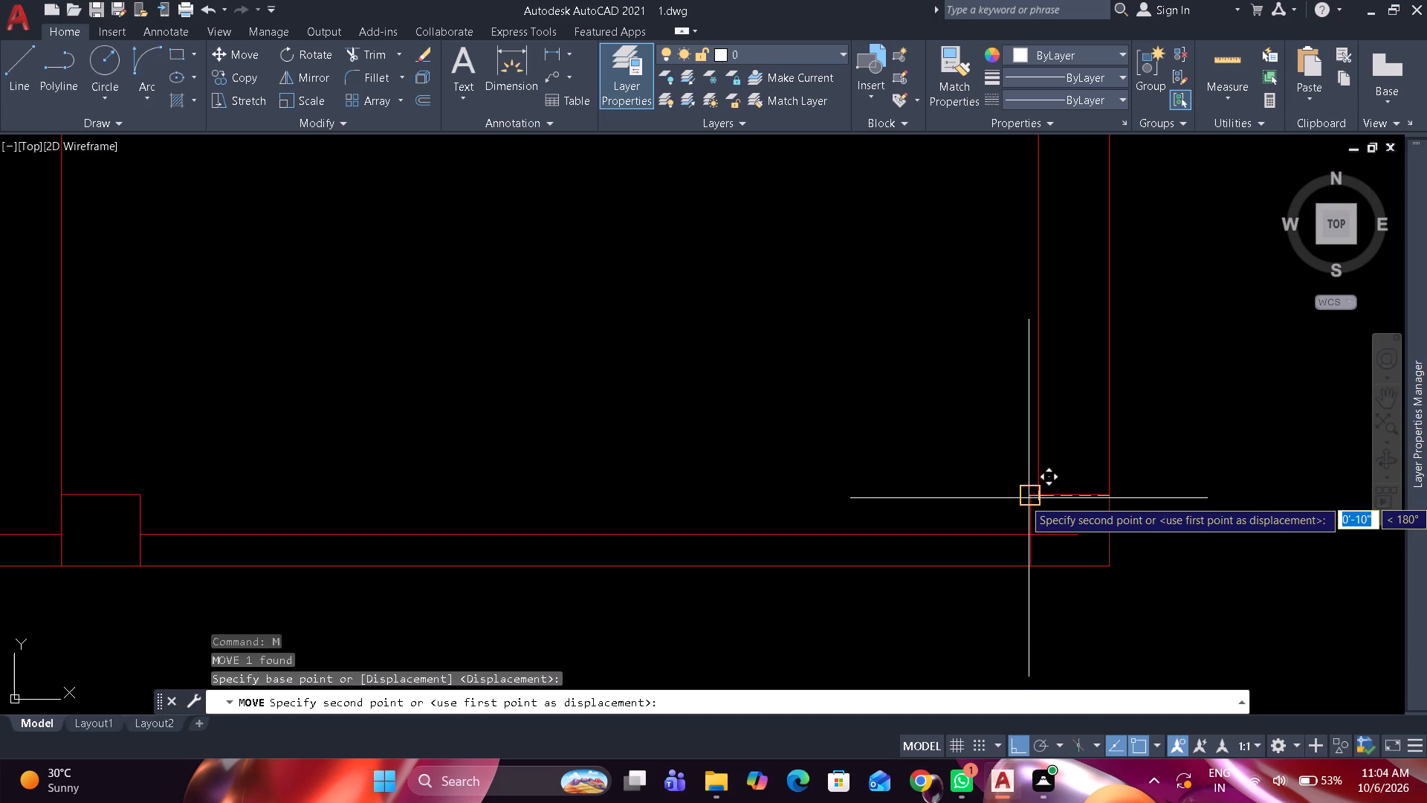
click(1024, 499)
Trim the wall line inside the southeast corner pier and both south wall lines between the two piers.
text(tr)
key(space)
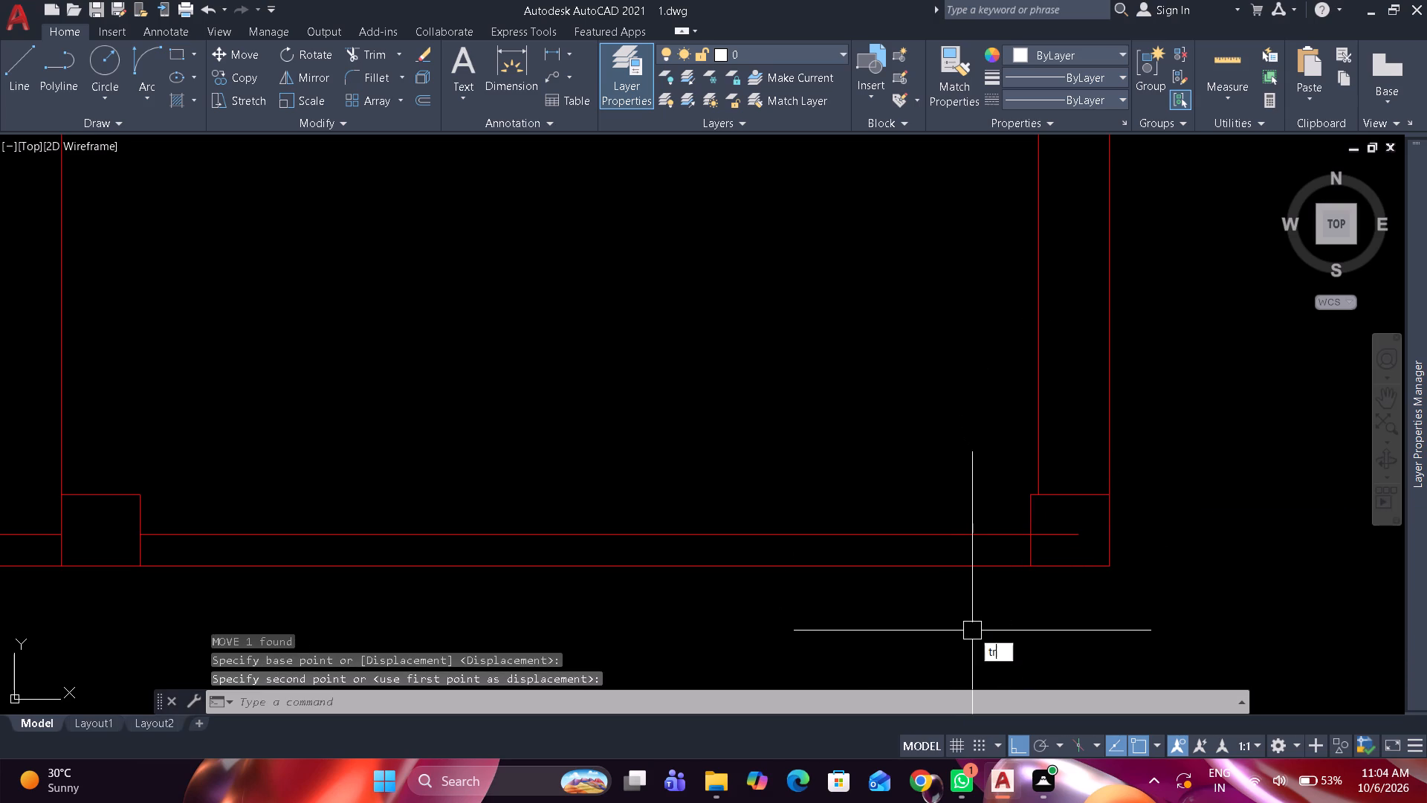
click(1055, 528)
click(854, 474)
click(849, 617)
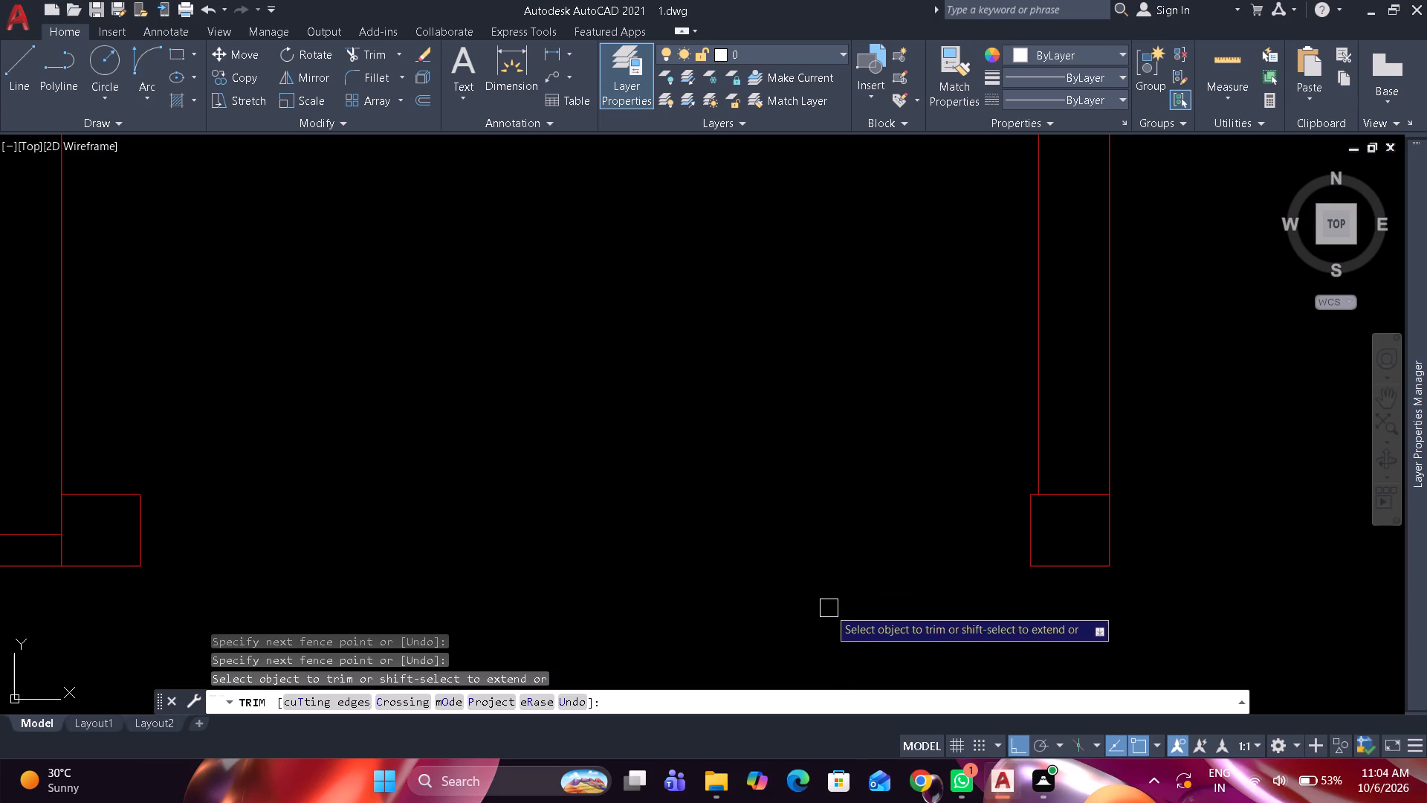
key(space)
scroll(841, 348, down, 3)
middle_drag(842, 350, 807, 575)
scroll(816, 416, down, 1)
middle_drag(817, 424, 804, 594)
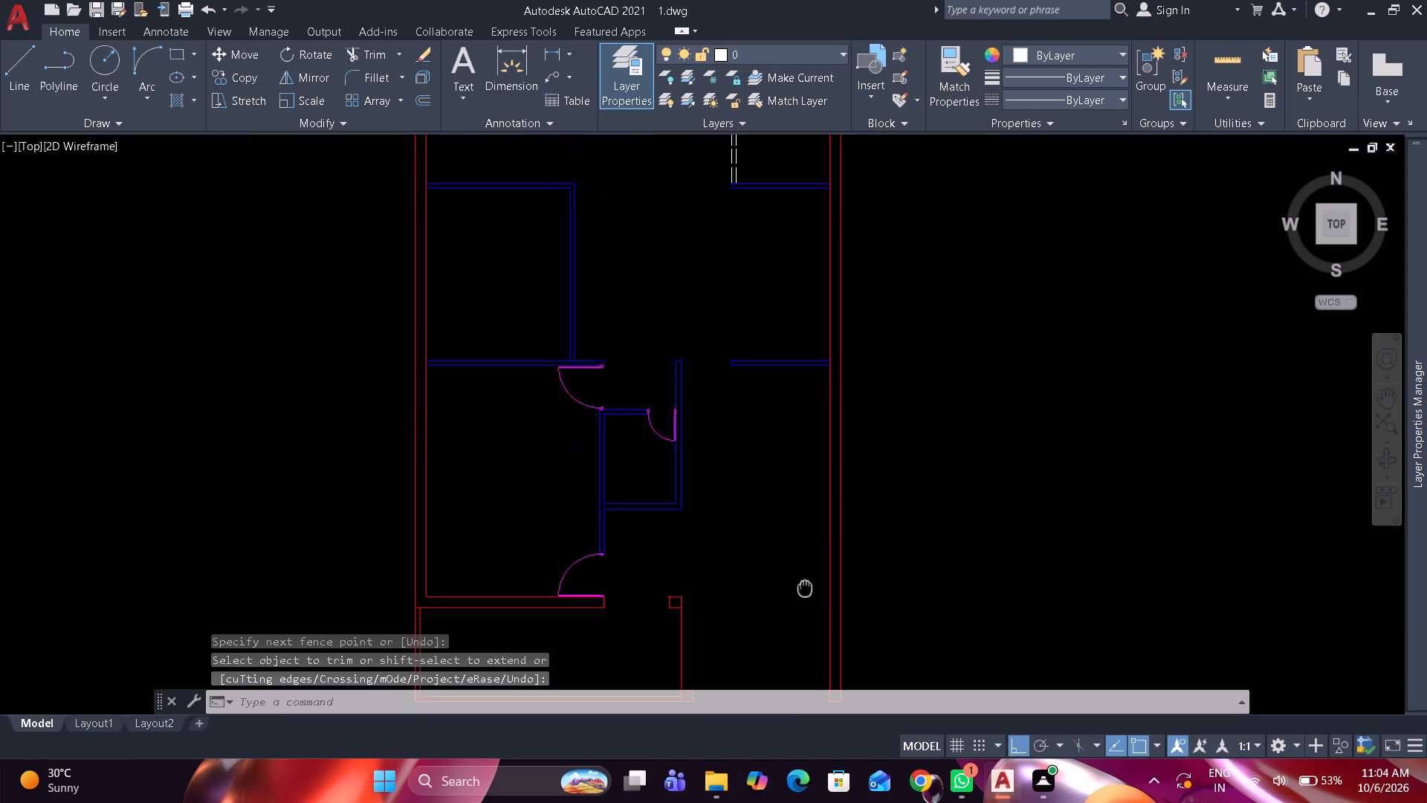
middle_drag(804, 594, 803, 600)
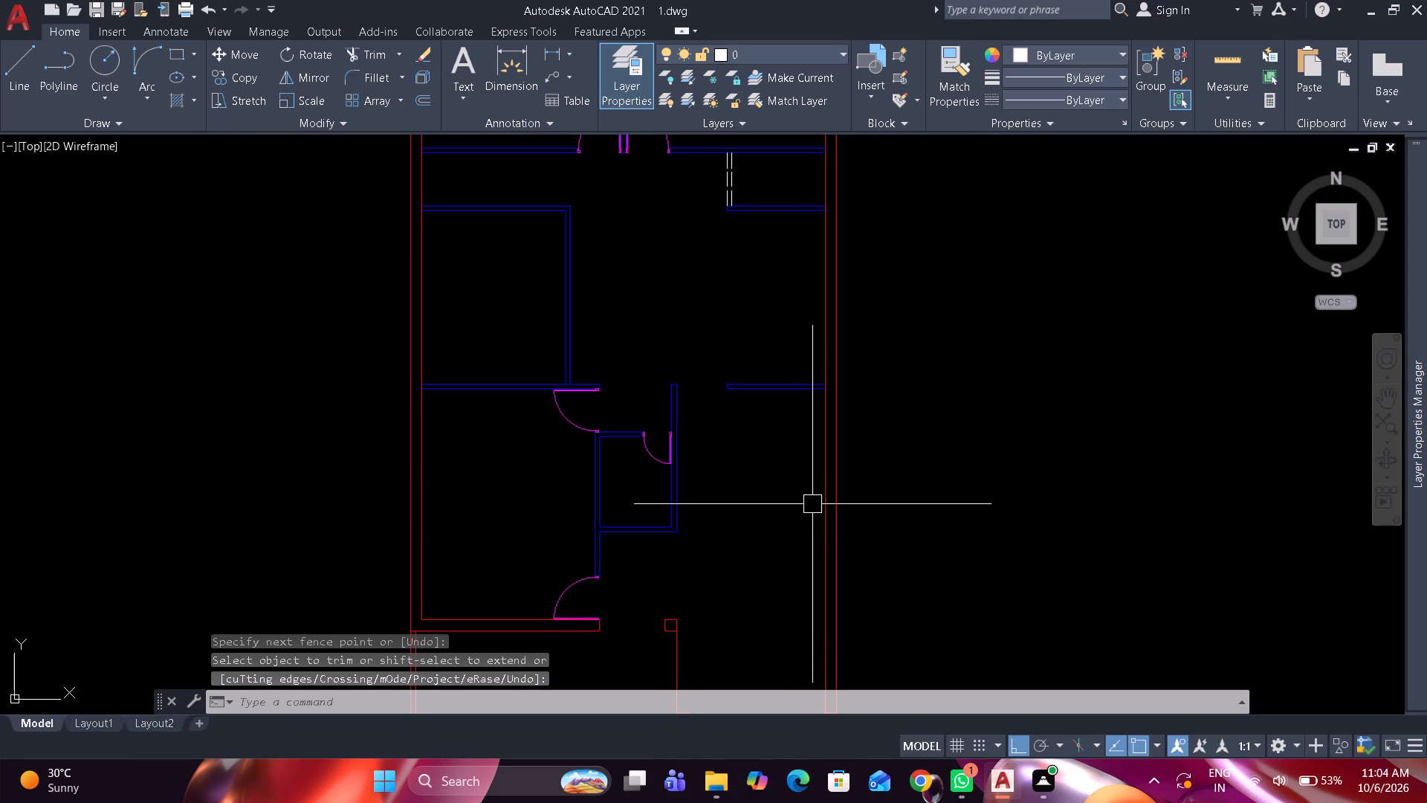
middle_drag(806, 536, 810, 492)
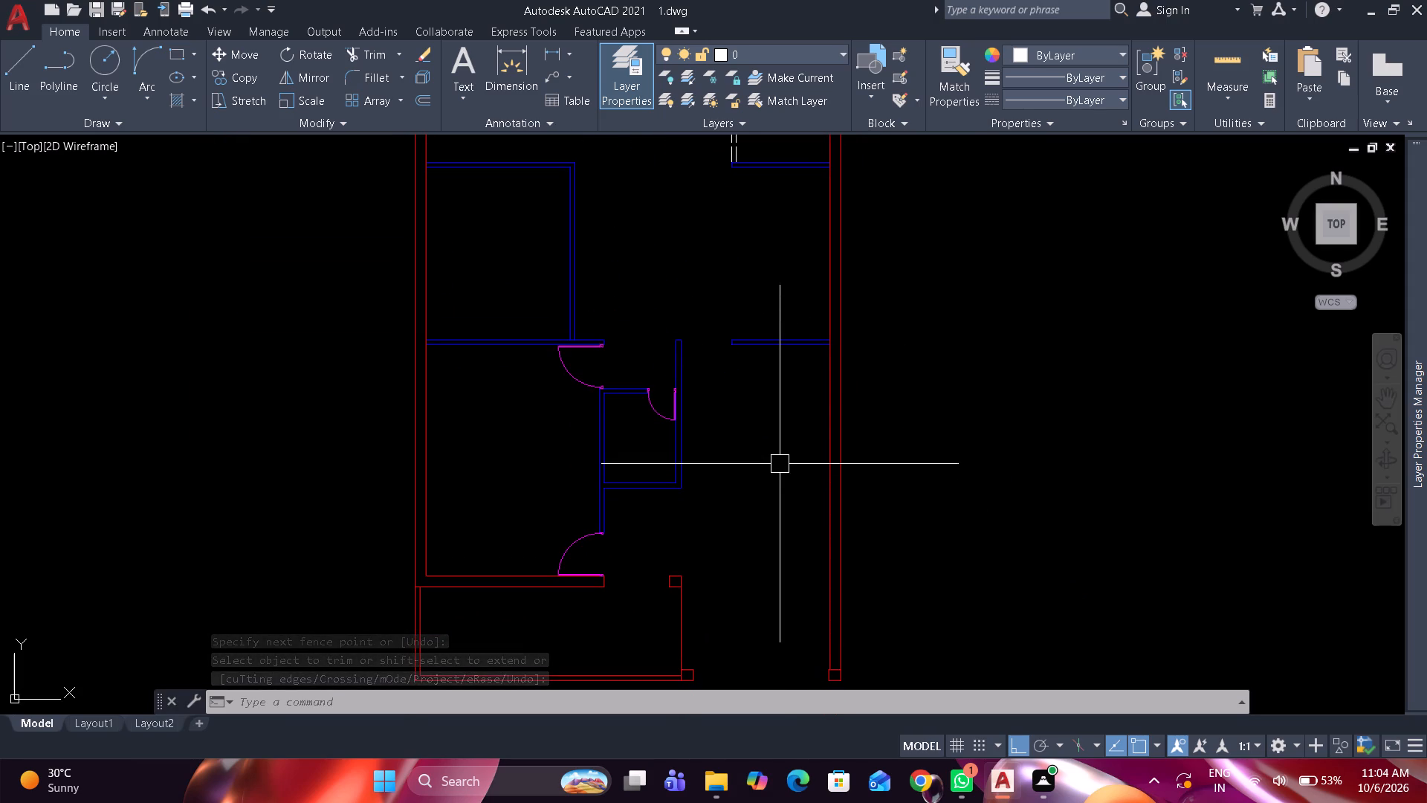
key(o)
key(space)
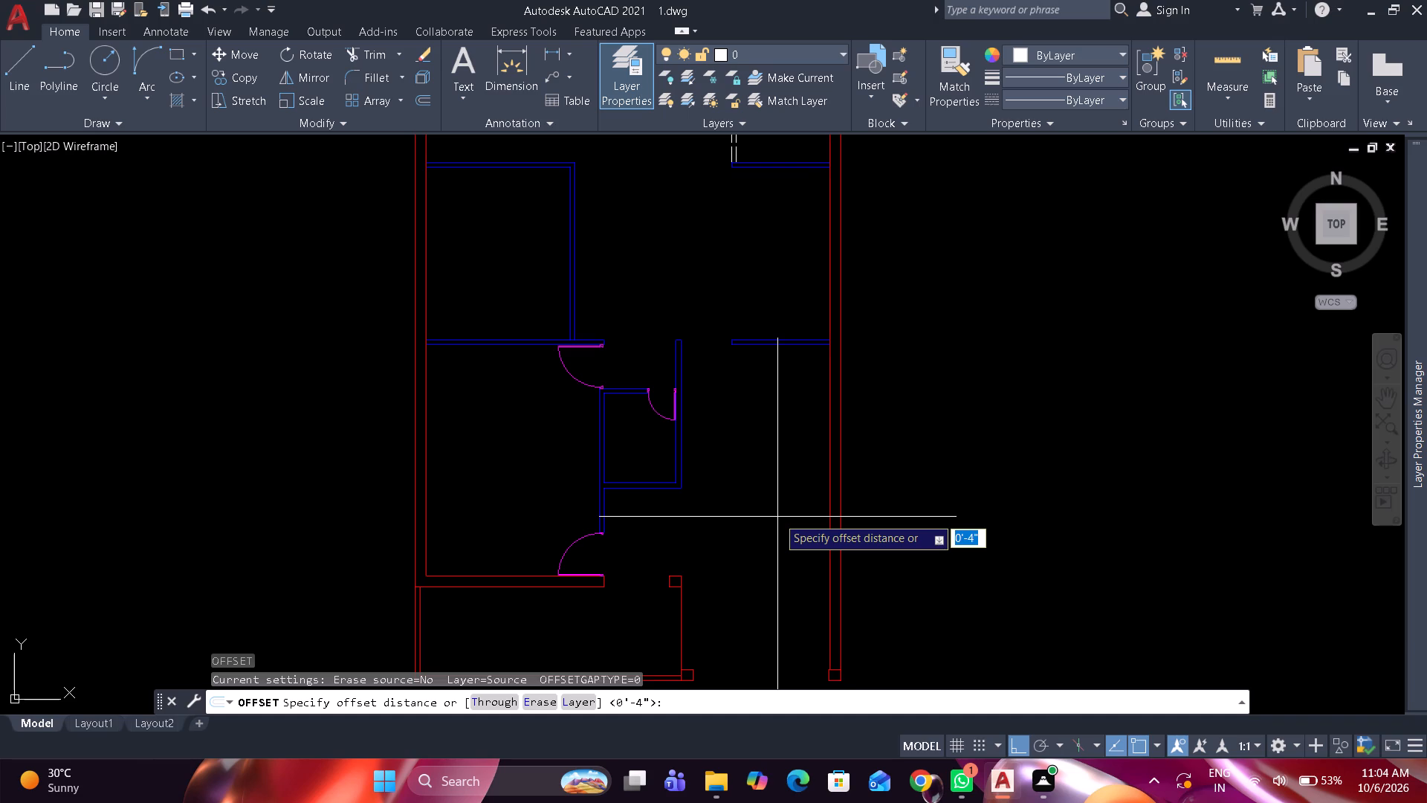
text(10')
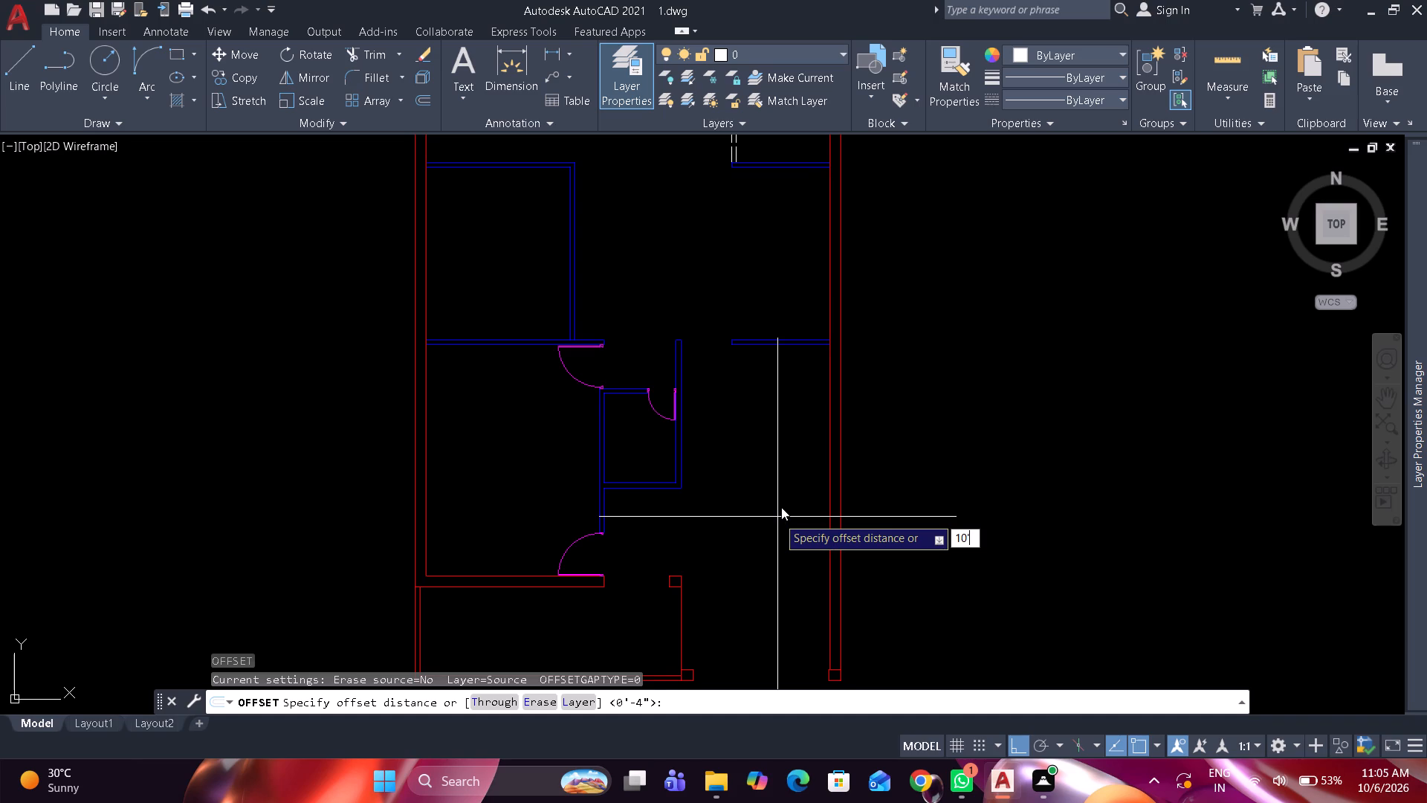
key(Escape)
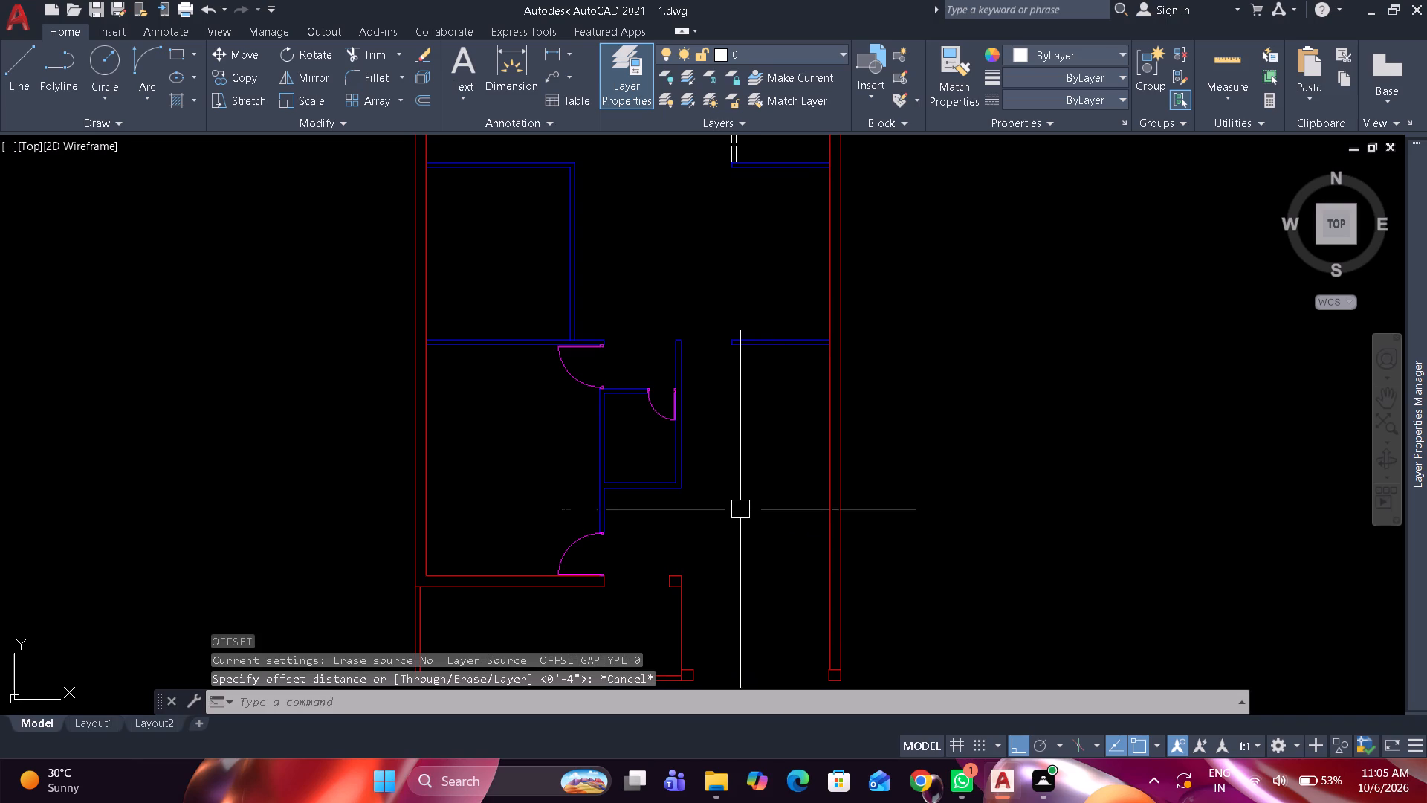
Draw a 10'-4" horizontal line from the small central room's southeast outer corner east to the east wall's inner face.
scroll(744, 473, up, 3)
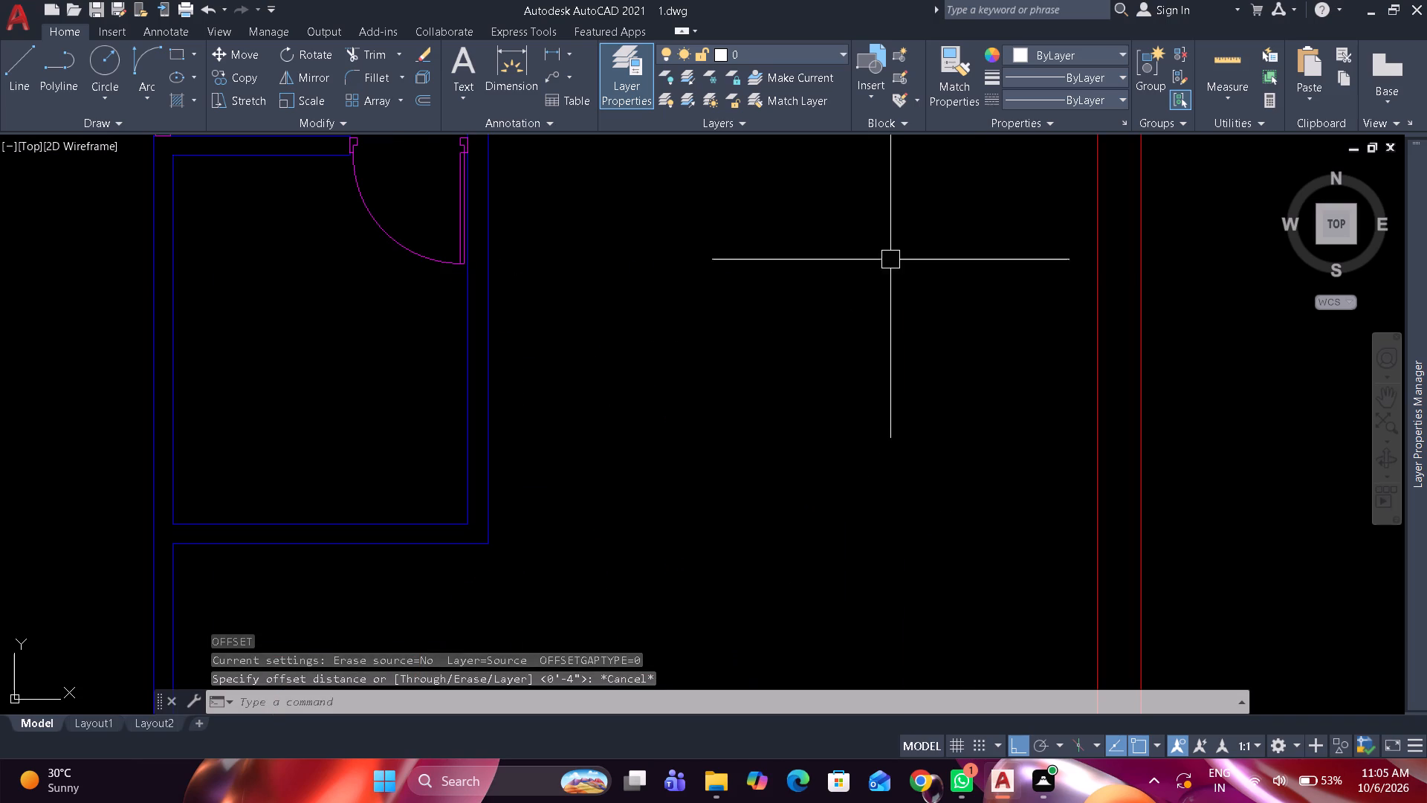
key(l)
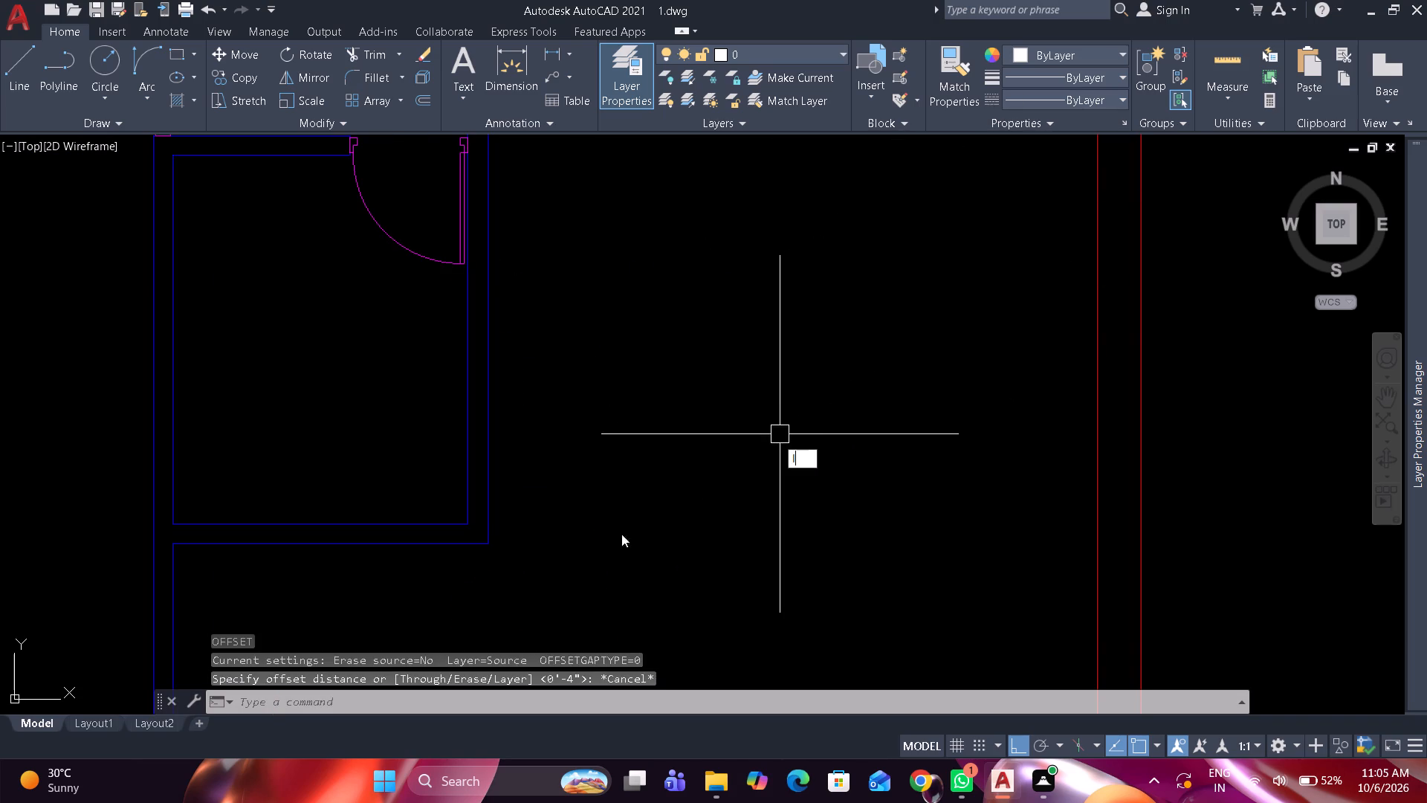
key(space)
drag(491, 544, 526, 534)
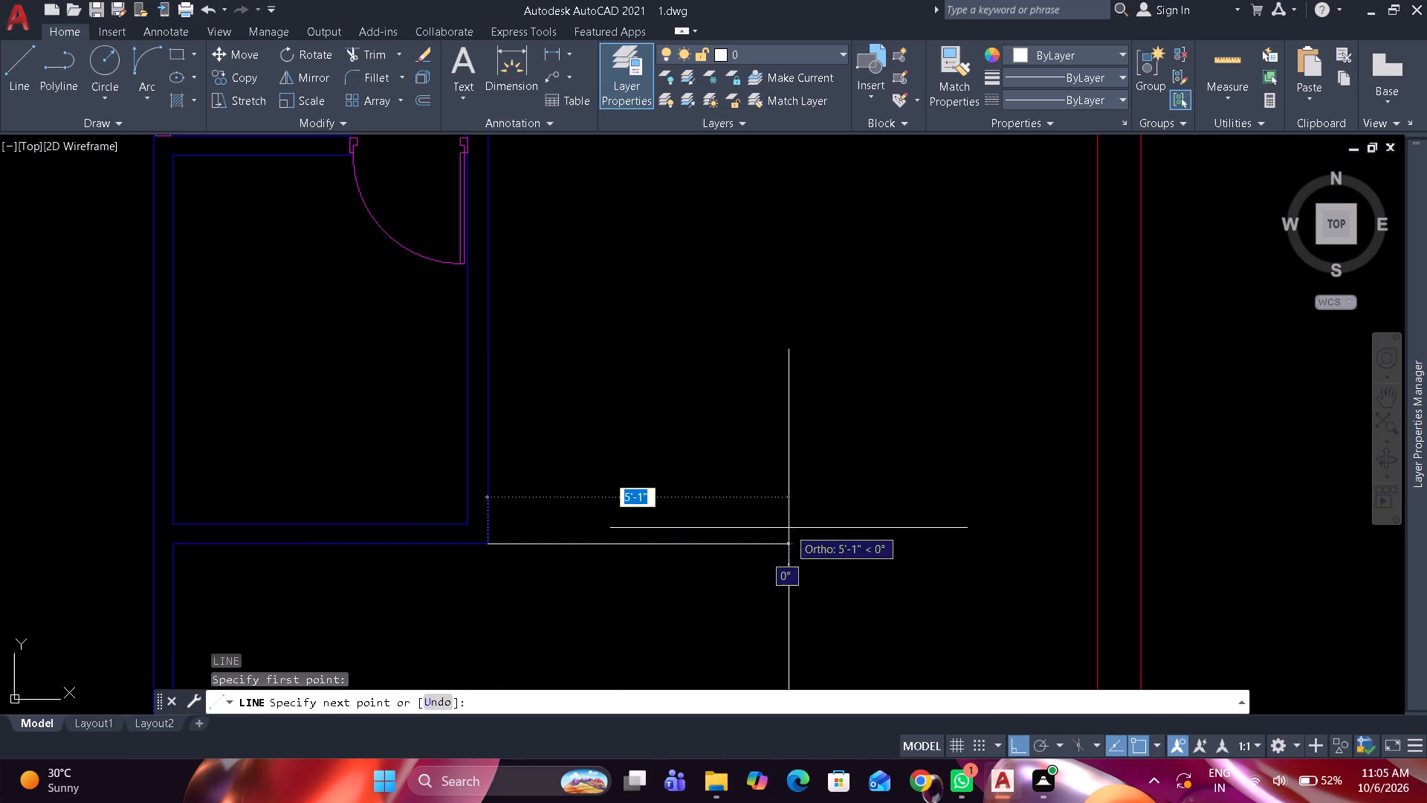
click(1099, 547)
key(space)
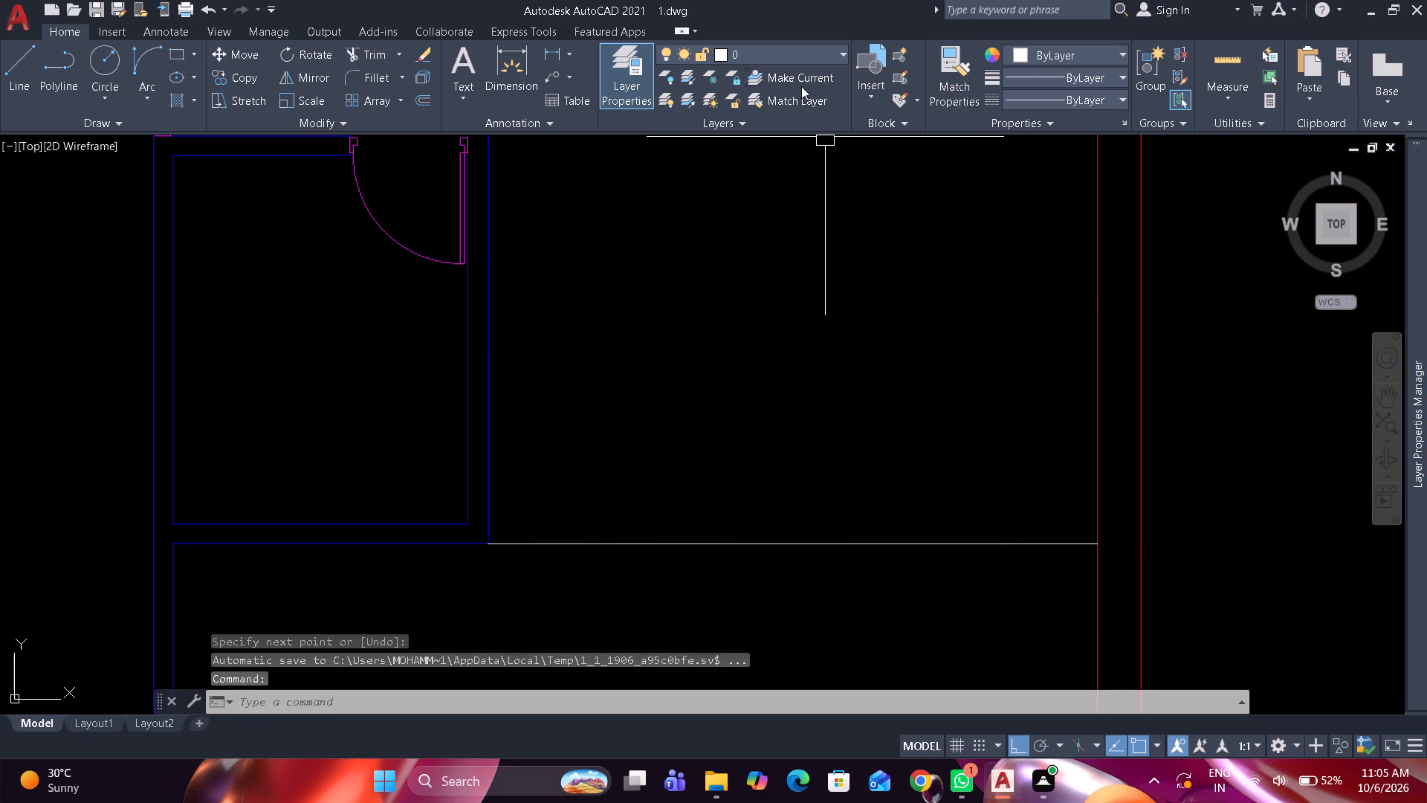
Make the Outer Wall layer current and draw a short line across the east wall, continuing the new horizontal line.
click(794, 57)
click(786, 142)
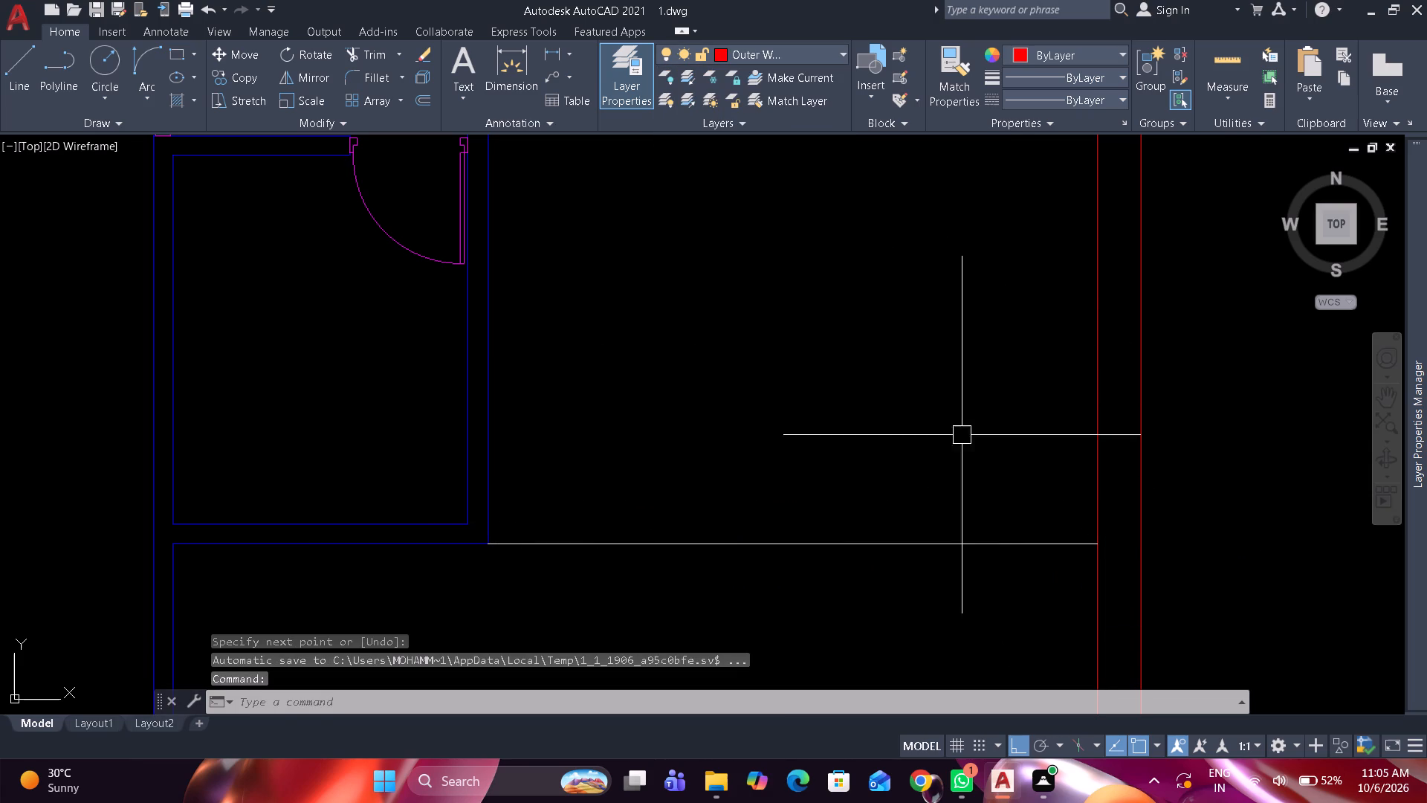
key(l)
key(space)
click(1104, 544)
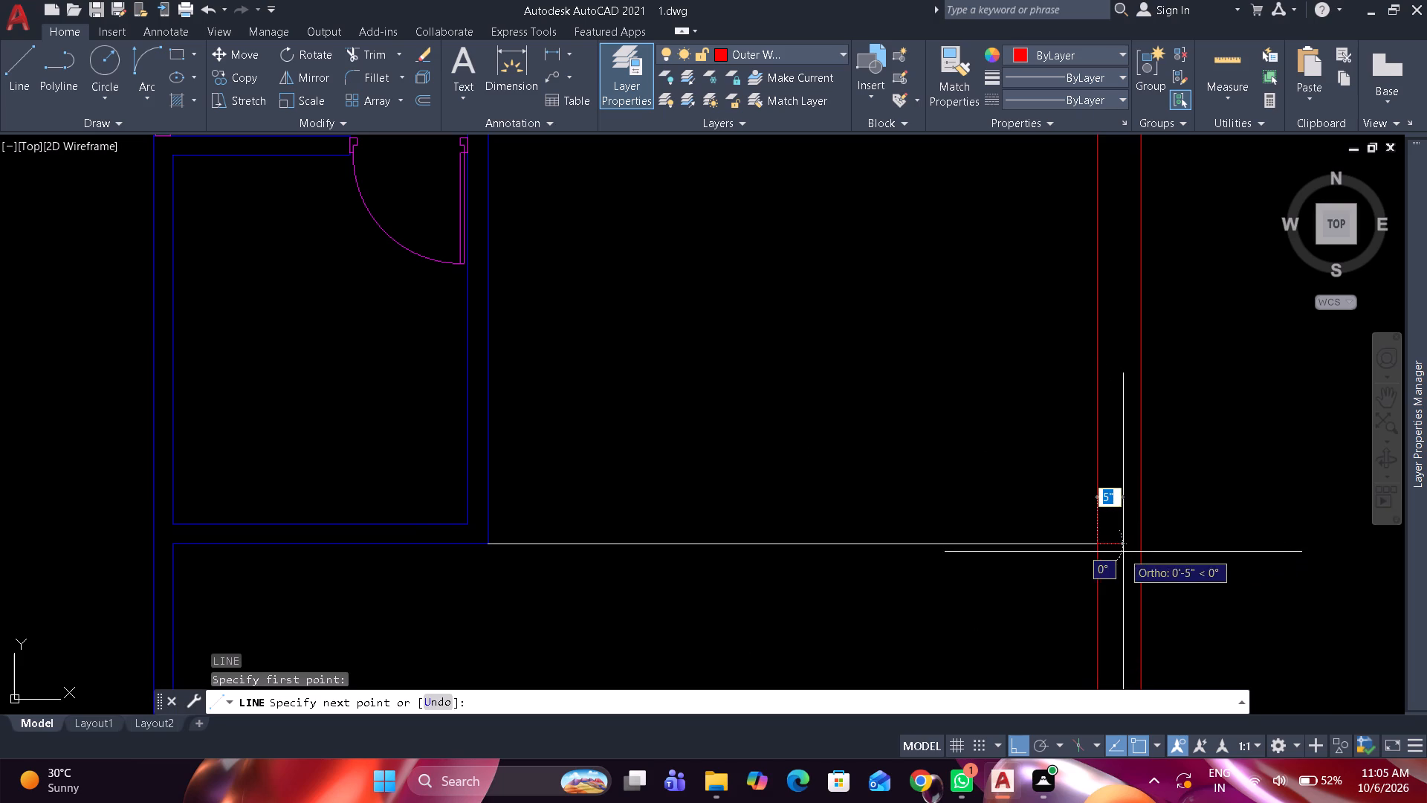
click(1138, 543)
key(space)
Explode the plan's outermost wall polyline into separate lines.
middle_drag(1032, 548, 856, 428)
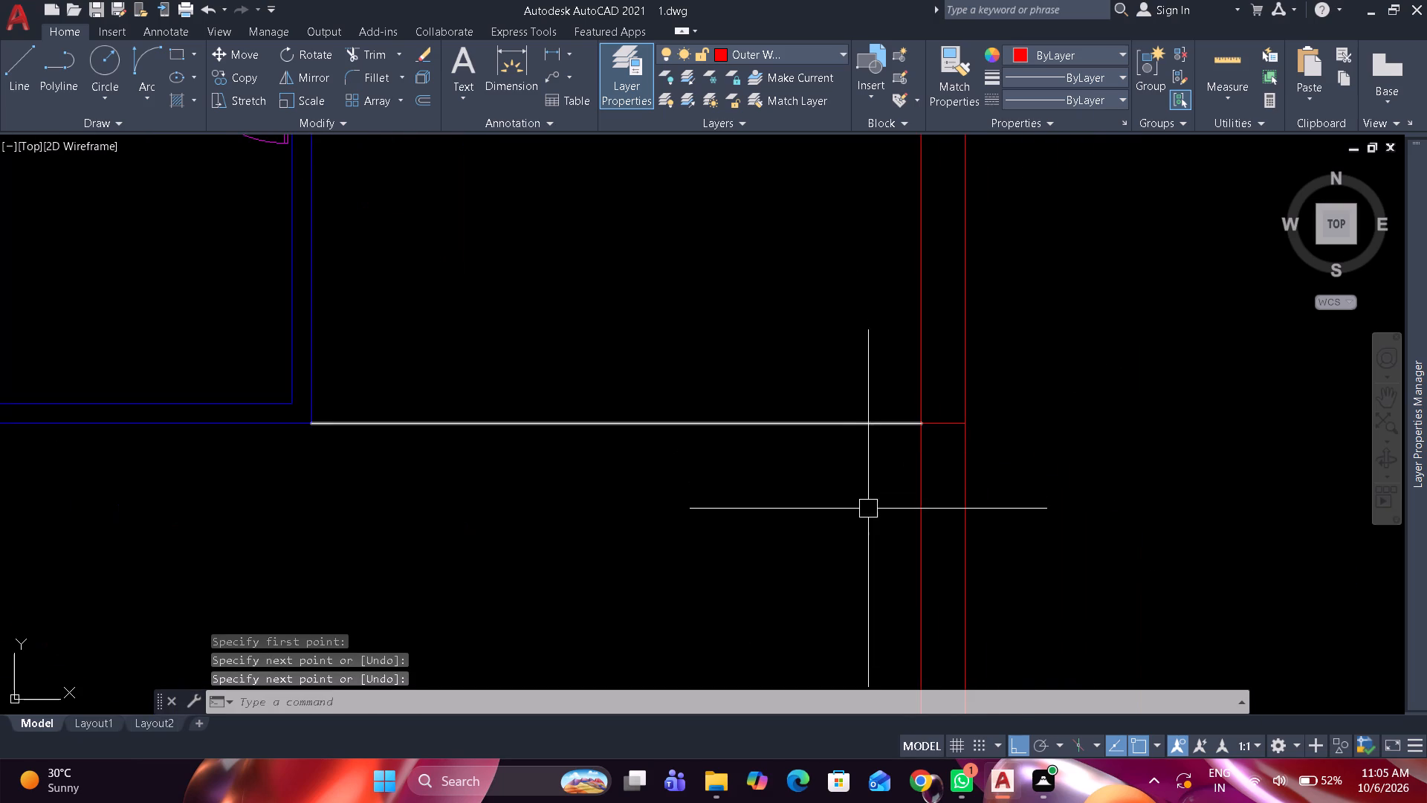
scroll(873, 534, up, 1)
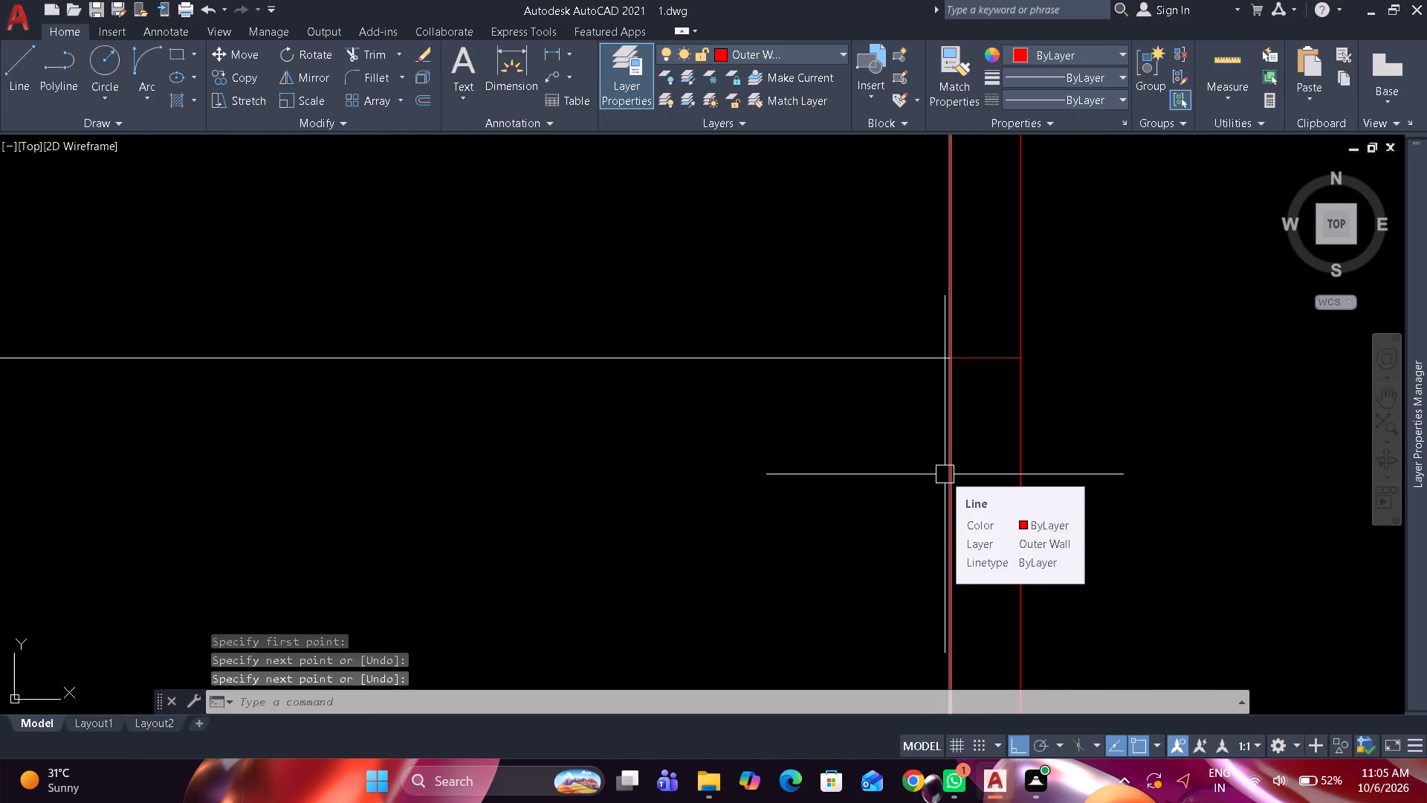
click(1024, 462)
scroll(1073, 381, down, 6)
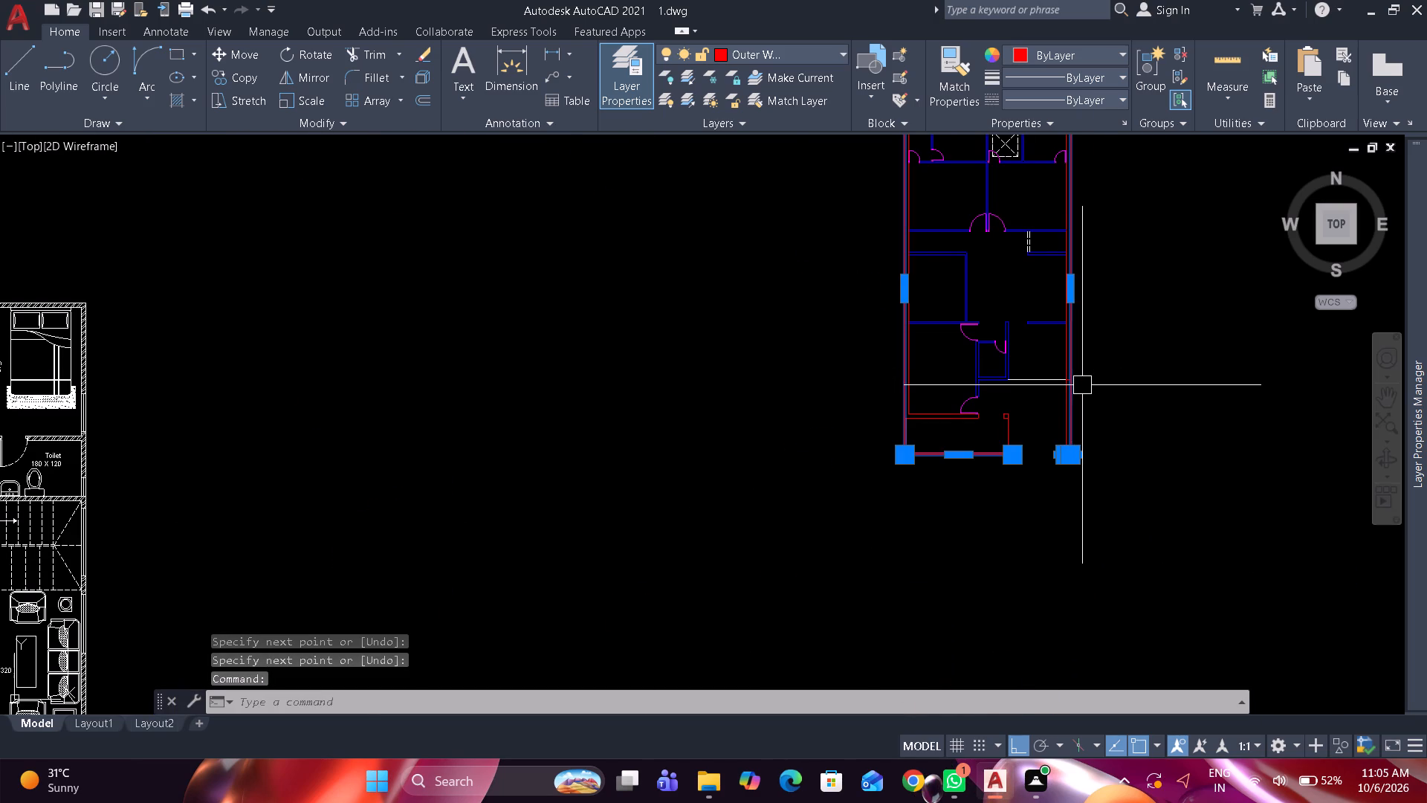
text(x)
key(space)
scroll(1082, 385, up, 3)
scroll(1029, 437, up, 2)
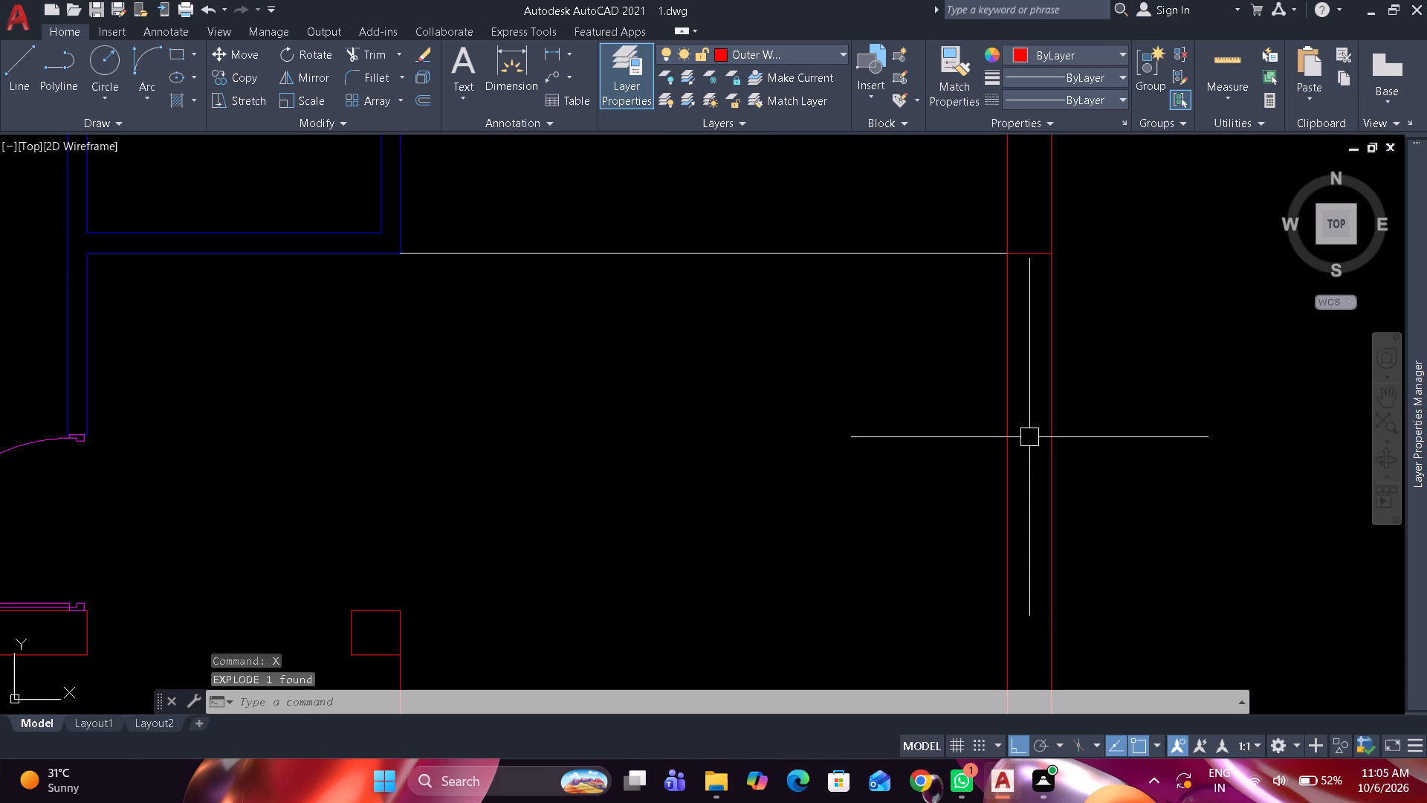
Offset the east wall's outermost line 4" inward.
text(o 4")
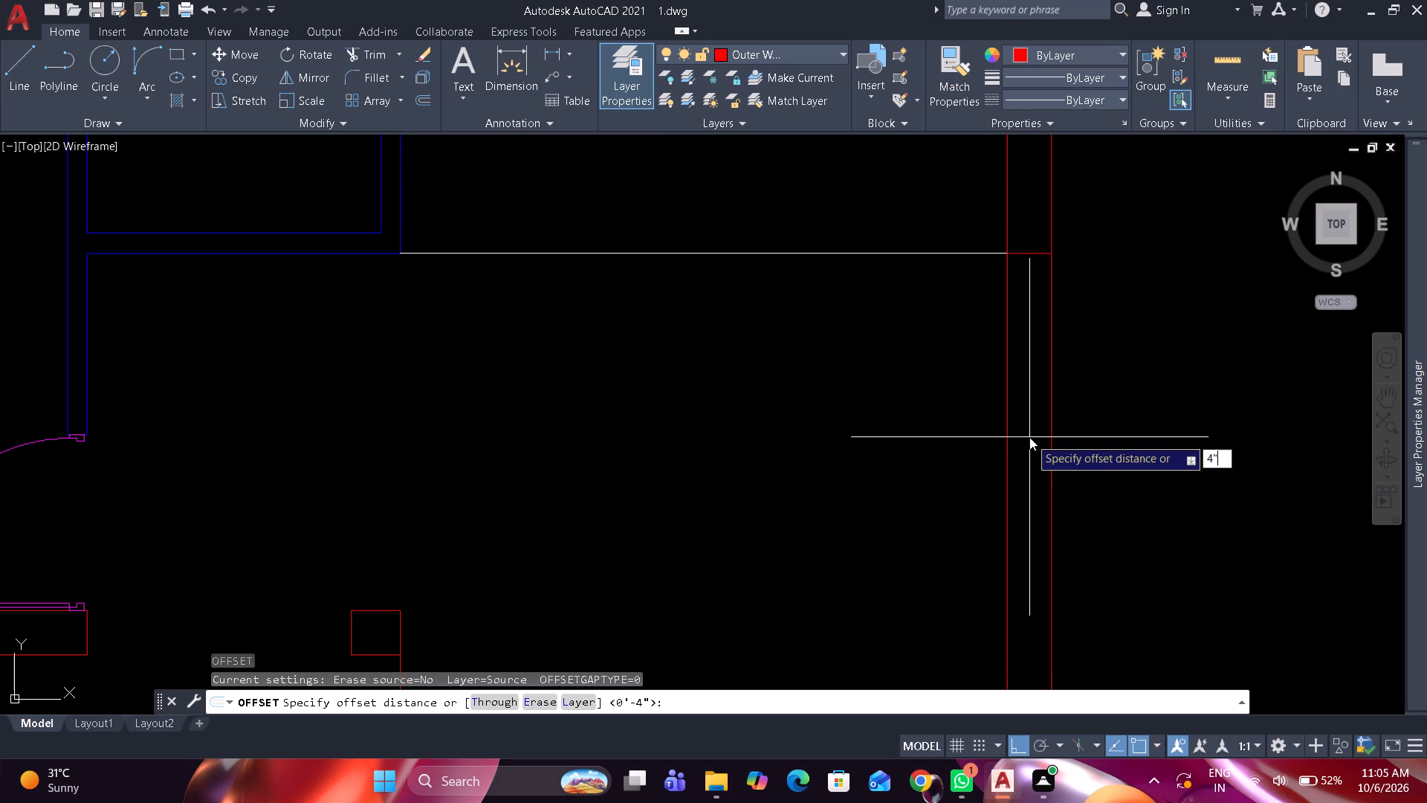
key(space)
click(1047, 419)
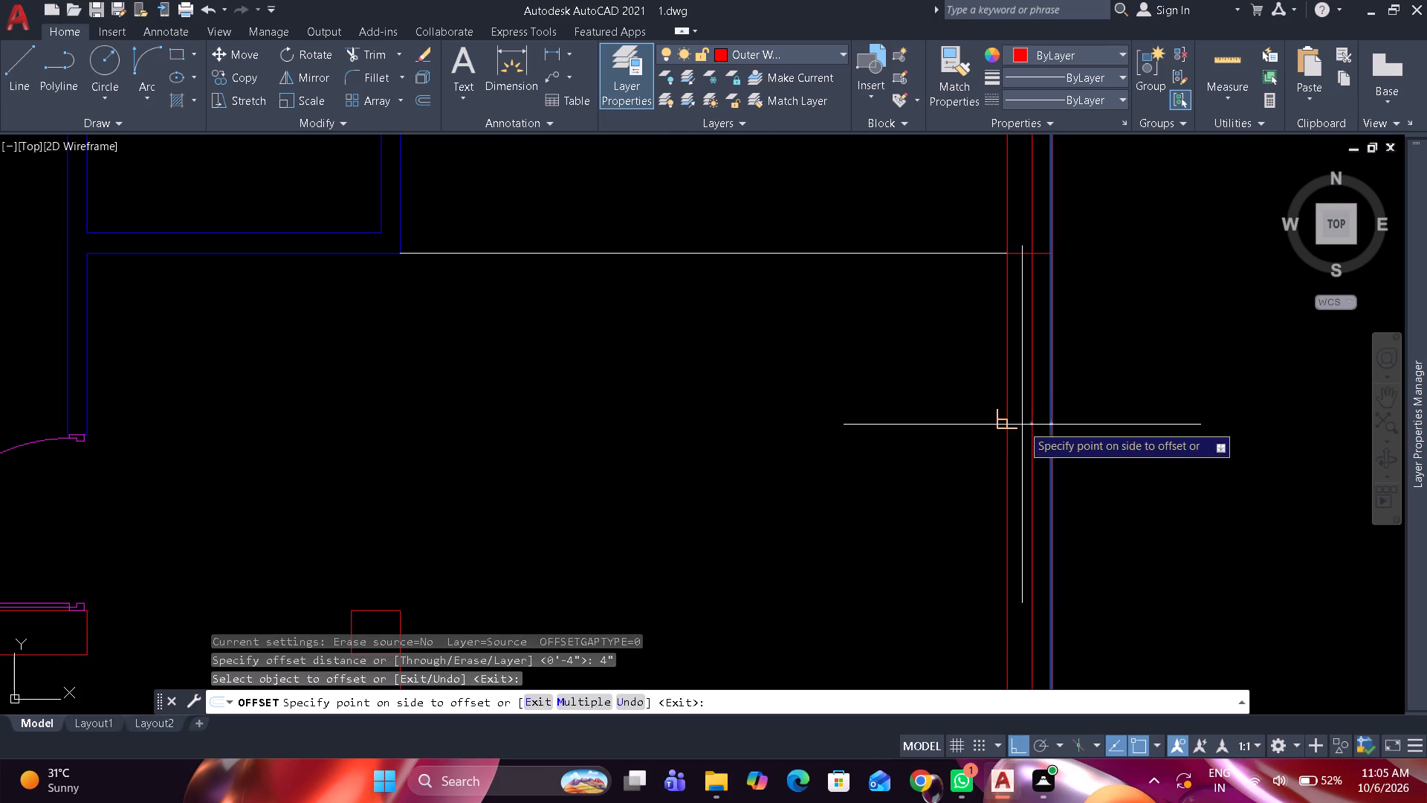
click(1022, 425)
key(space)
Trim the southeast wall to 4" by removing the new line north of the short cross line, the old inner face south of it, and the excess inside the pier.
text(tr)
key(space)
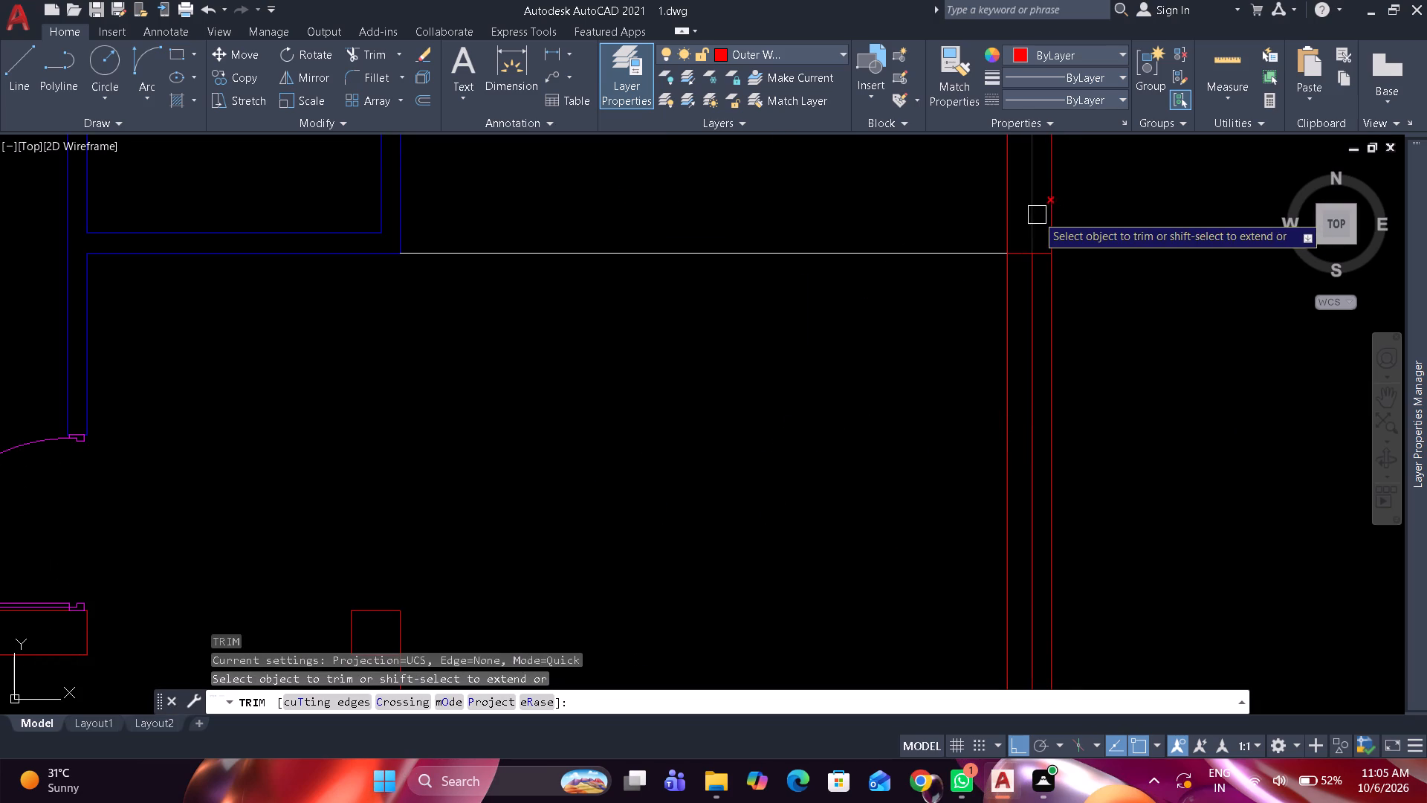
click(1037, 215)
click(1007, 297)
scroll(932, 307, down, 3)
scroll(928, 446, up, 1)
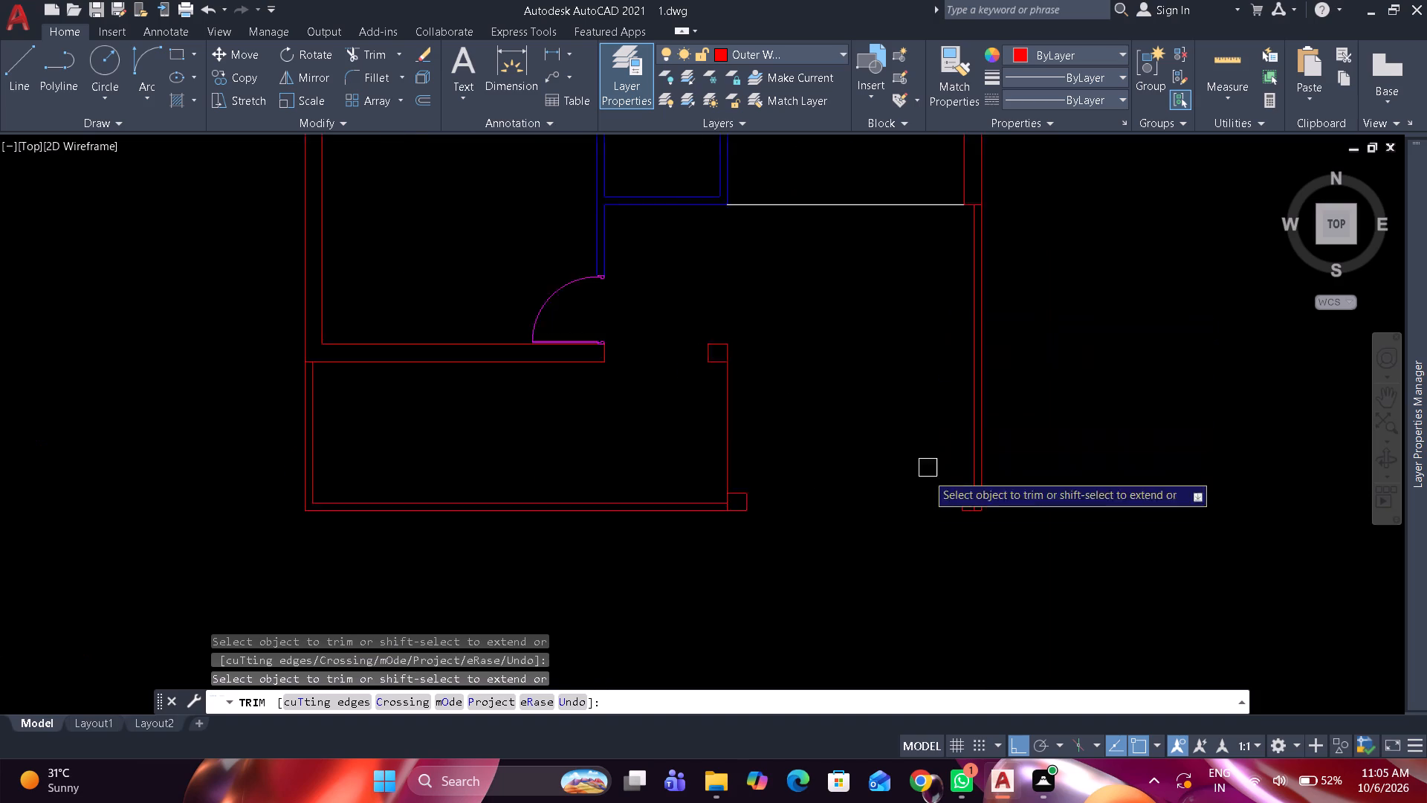
scroll(927, 480, up, 3)
click(1084, 501)
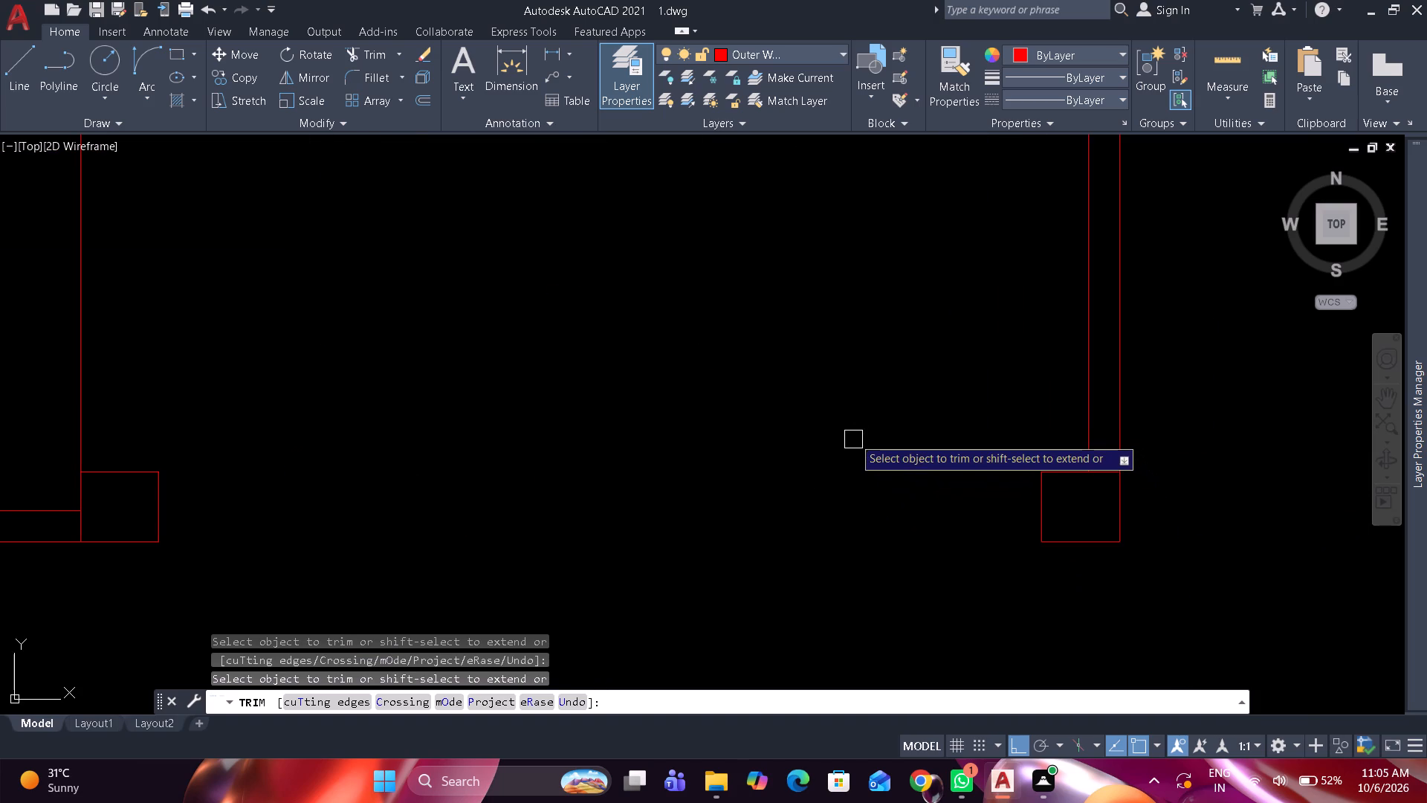
scroll(861, 401, down, 4)
middle_drag(867, 410, 873, 580)
scroll(821, 501, up, 1)
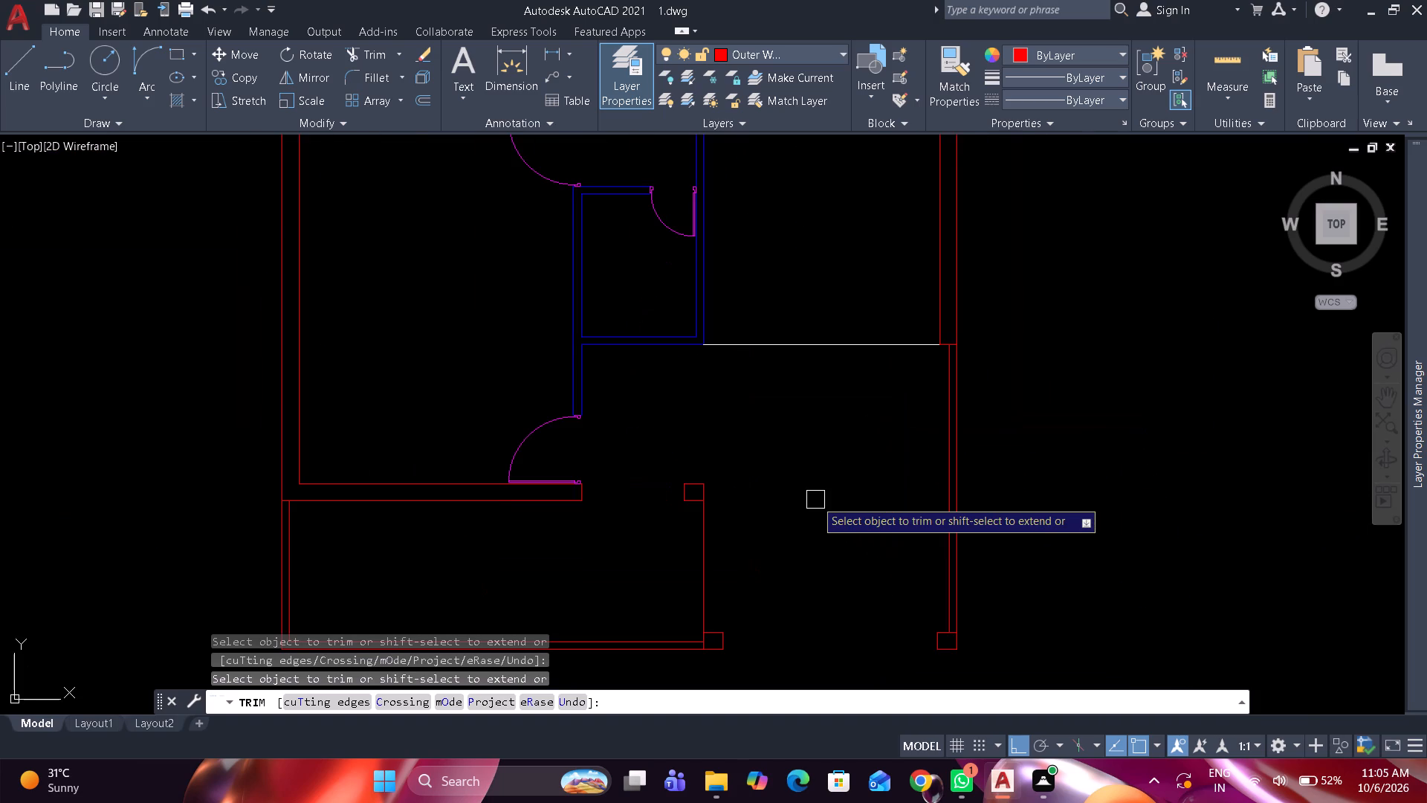
key(space)
Stretch the south room's east line north to the small central room's southeast outer corner.
drag(706, 535, 708, 527)
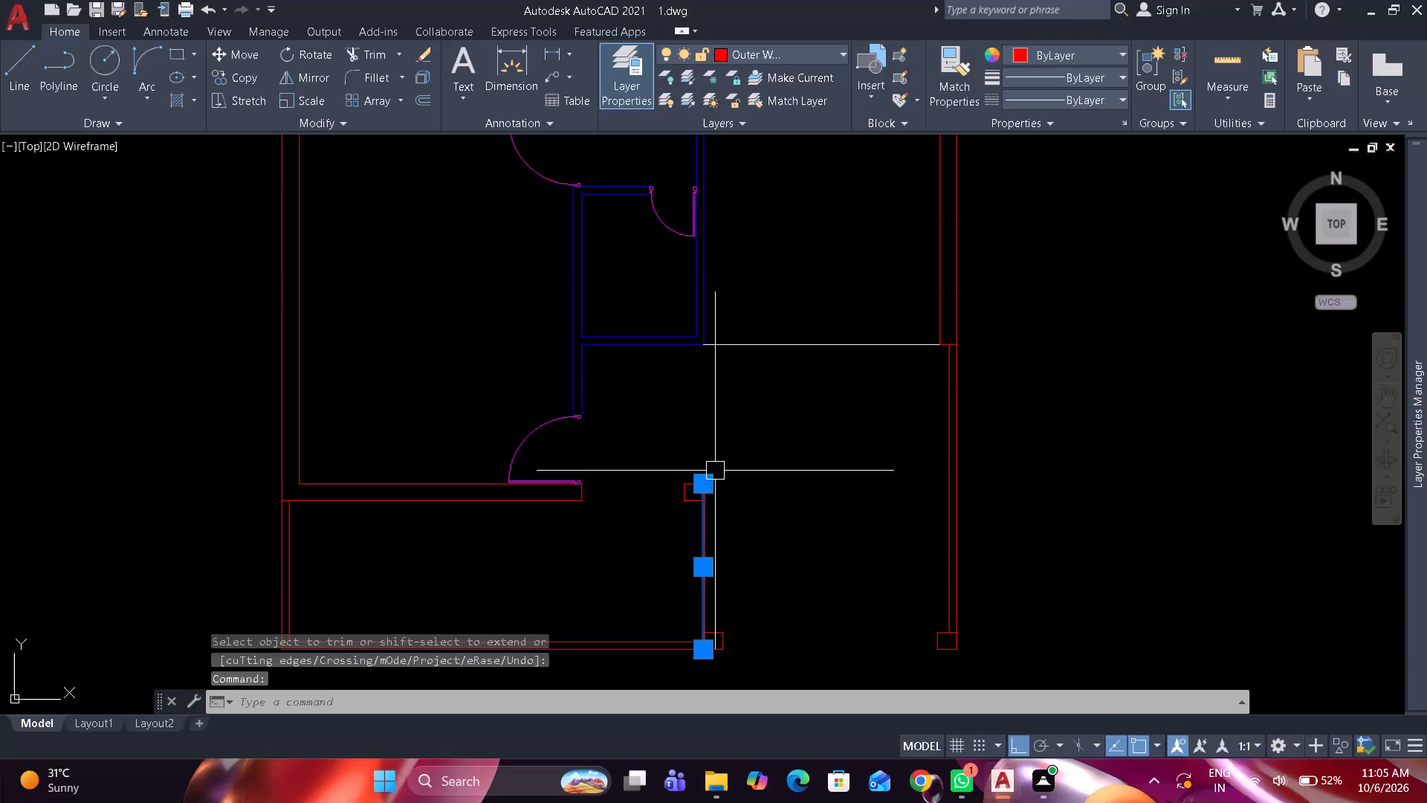
drag(708, 484, 708, 468)
click(707, 352)
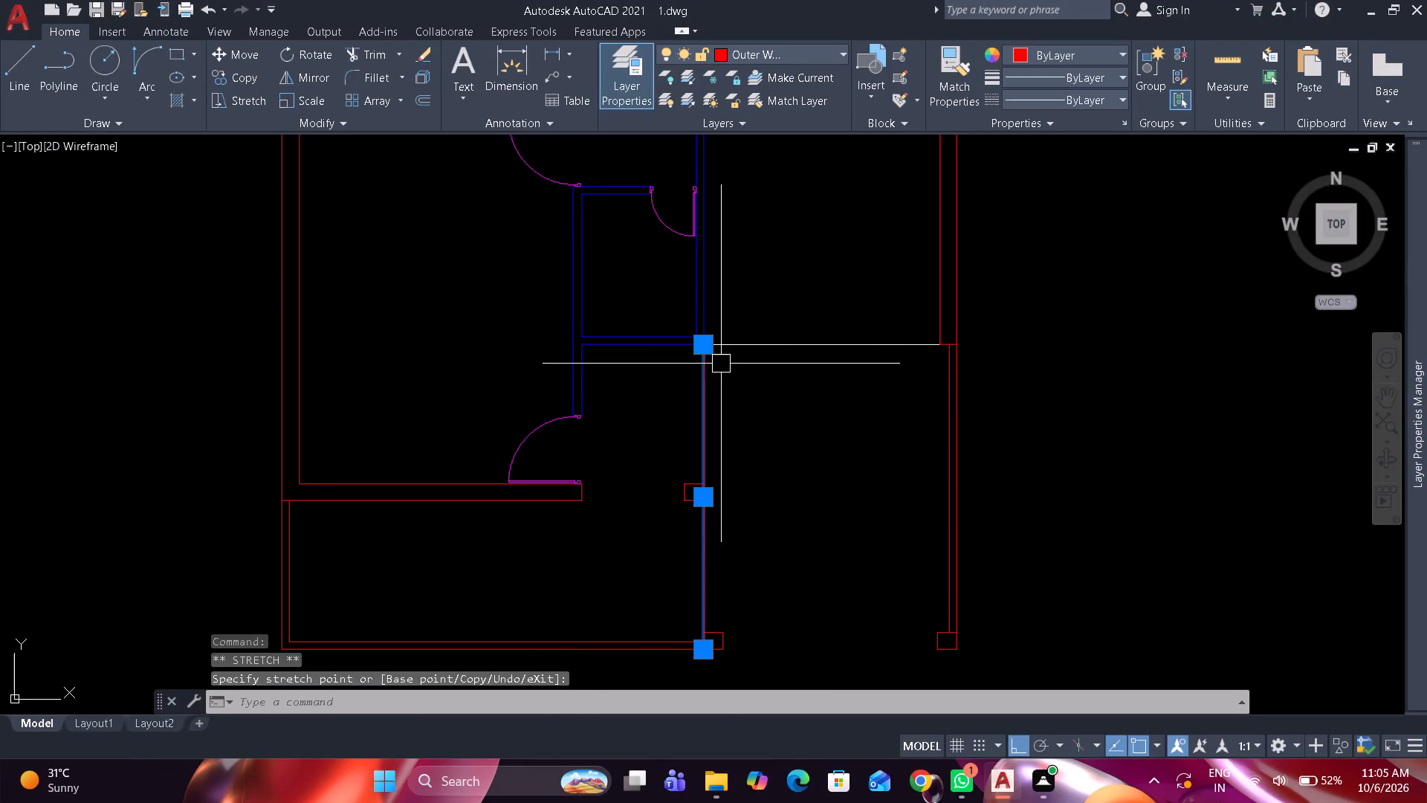
key(Escape)
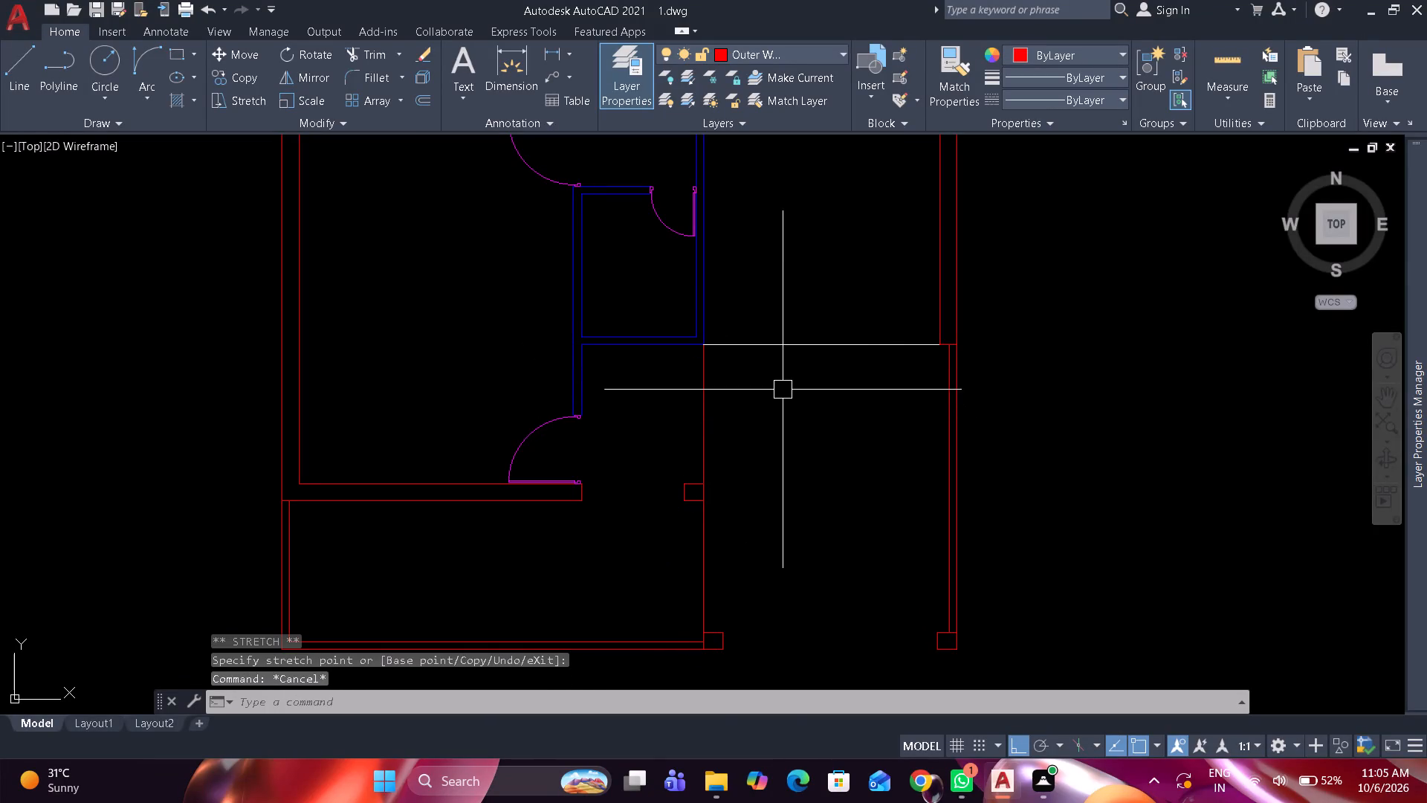
Review the whole floor plan and the open area along the east wall between the two short partitions.
scroll(779, 370, down, 2)
middle_drag(779, 370, 790, 483)
scroll(795, 425, up, 1)
scroll(795, 425, down, 1)
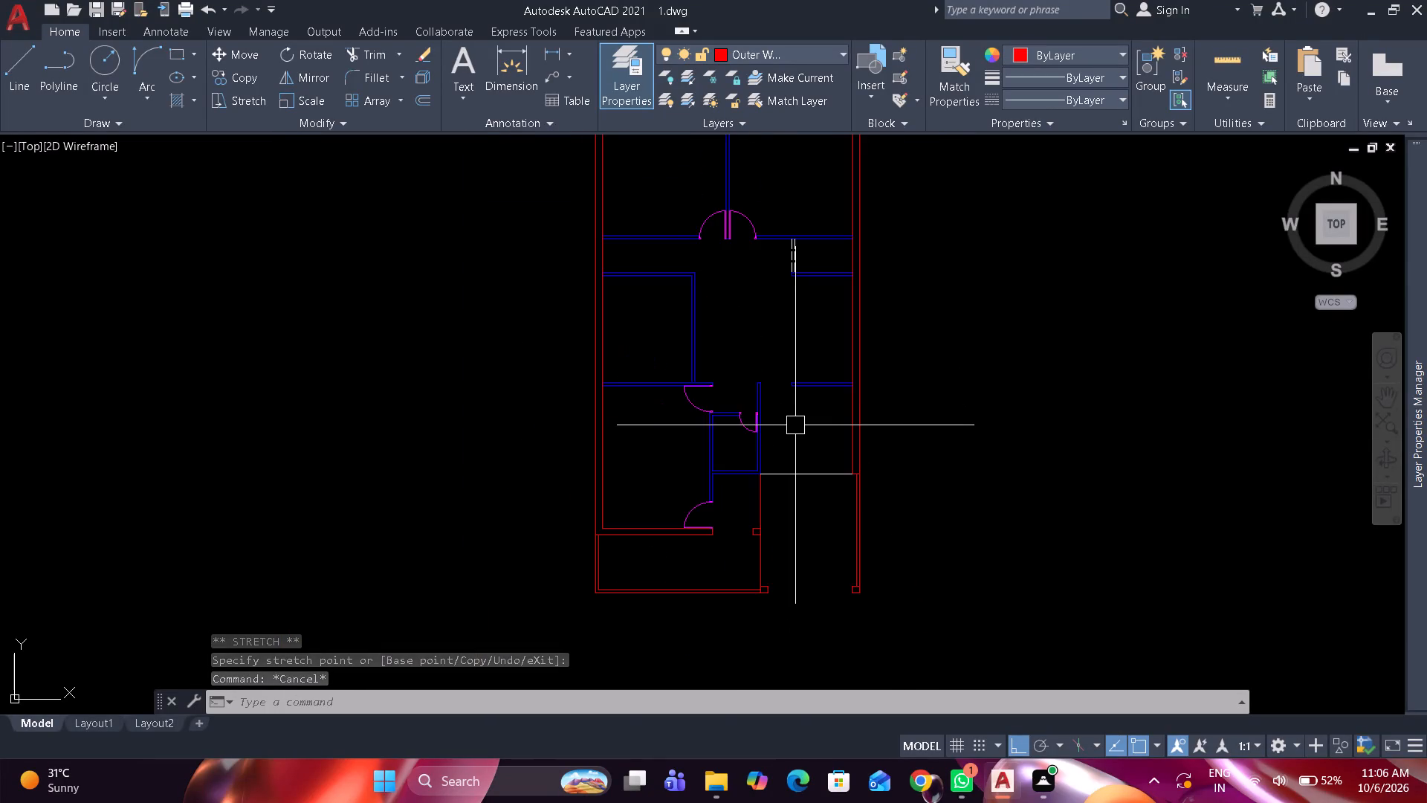
scroll(795, 425, down, 1)
middle_drag(795, 430, 785, 584)
middle_drag(780, 548, 780, 466)
scroll(778, 465, up, 1)
key(F7)
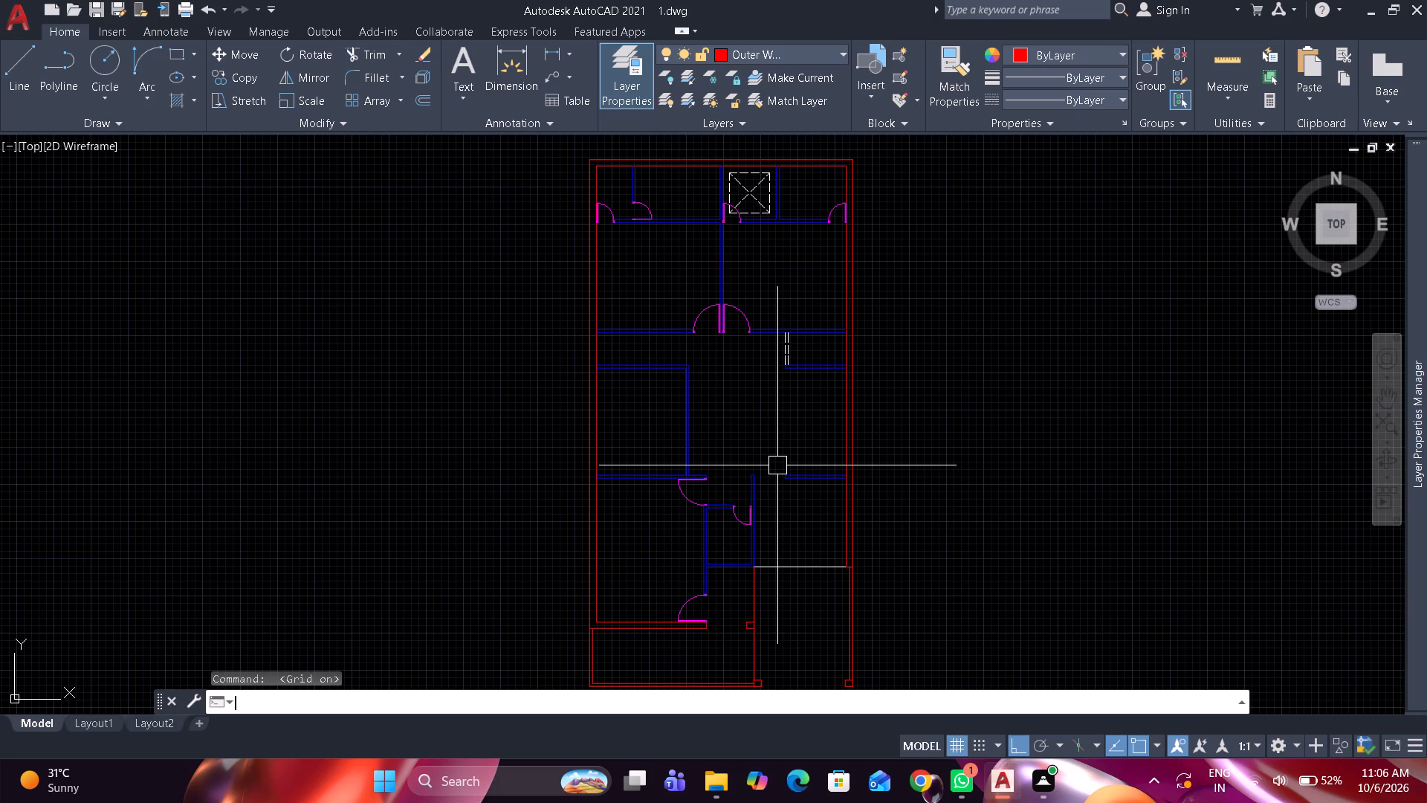
key(F7)
scroll(774, 408, down, 1)
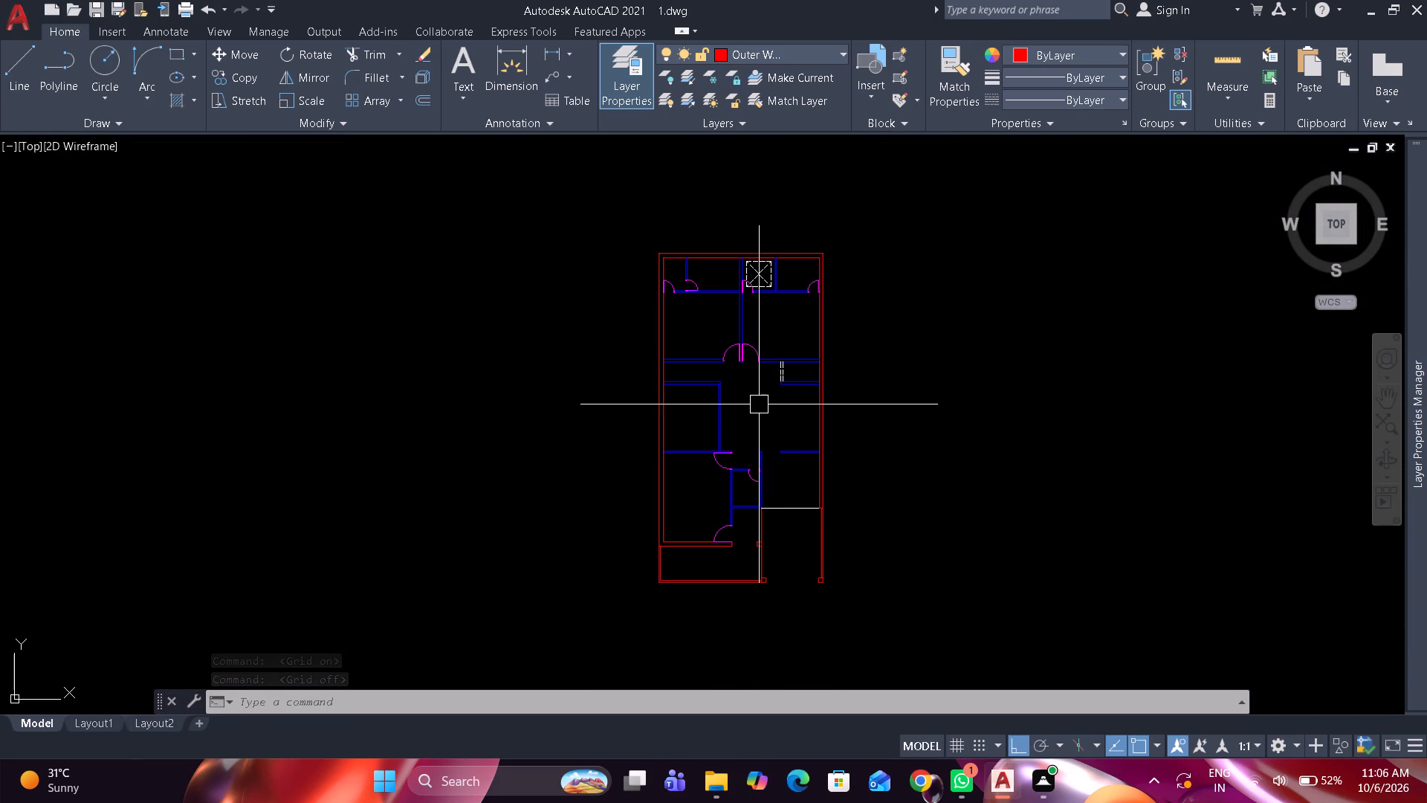
middle_drag(760, 405, 774, 405)
middle_drag(775, 422, 780, 410)
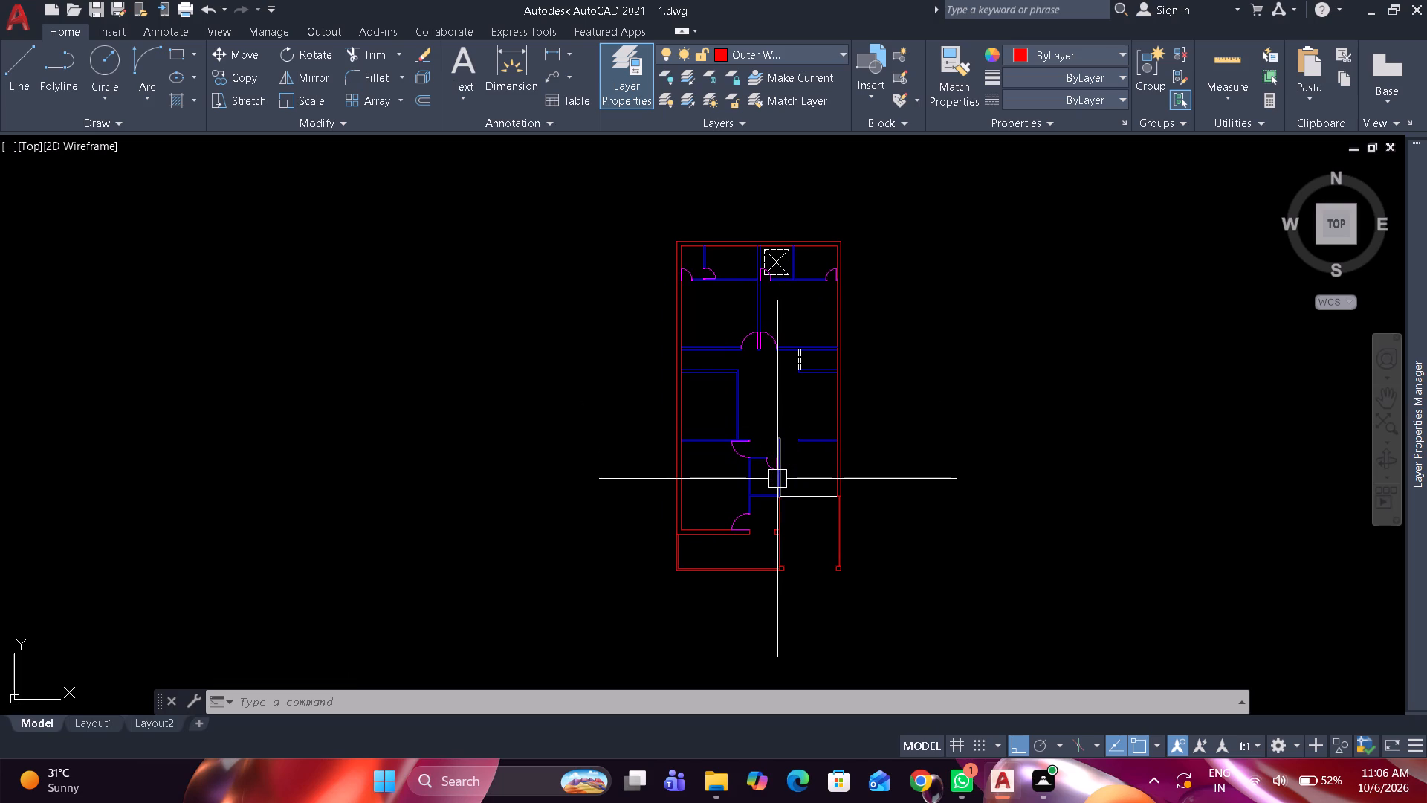
scroll(777, 477, up, 1)
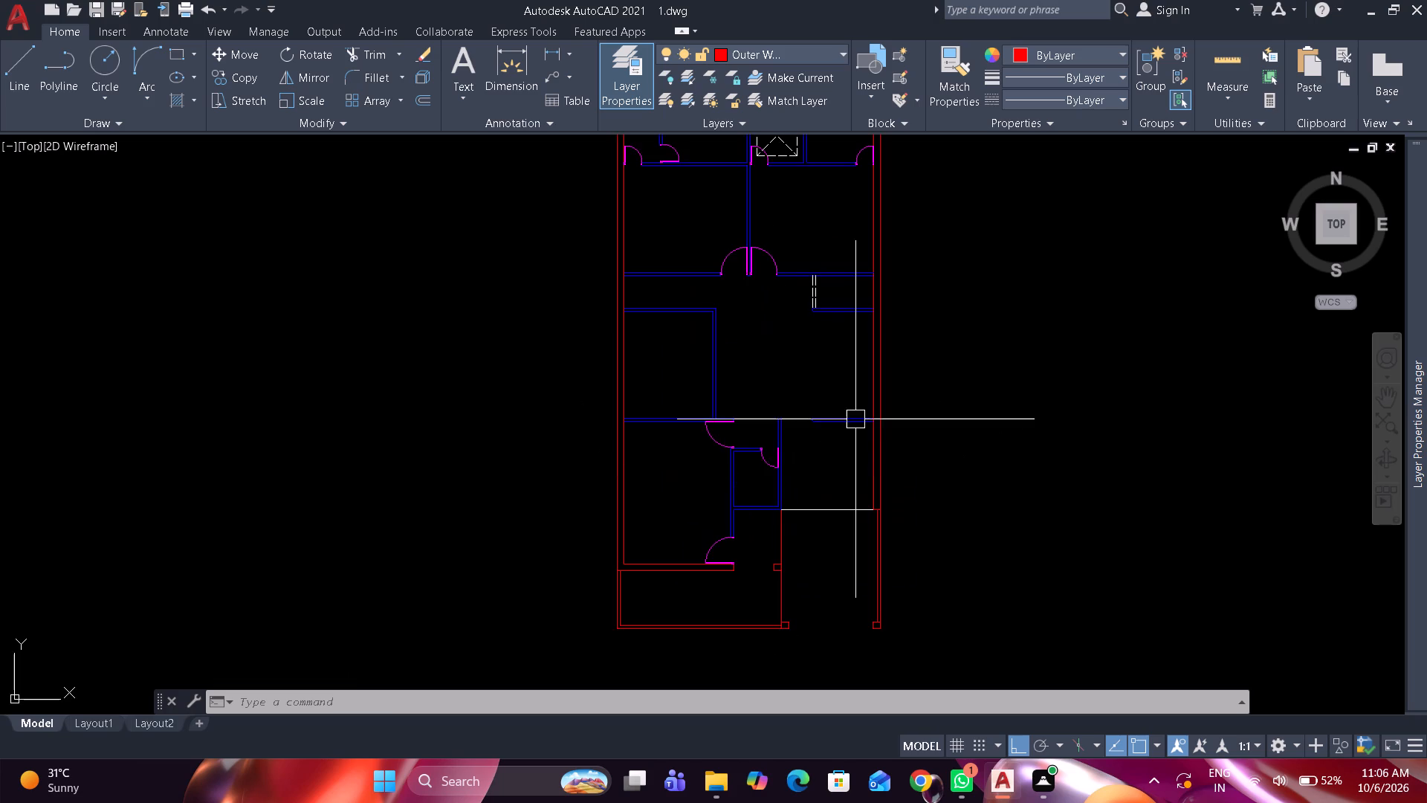
middle_drag(855, 419, 791, 500)
scroll(792, 448, up, 1)
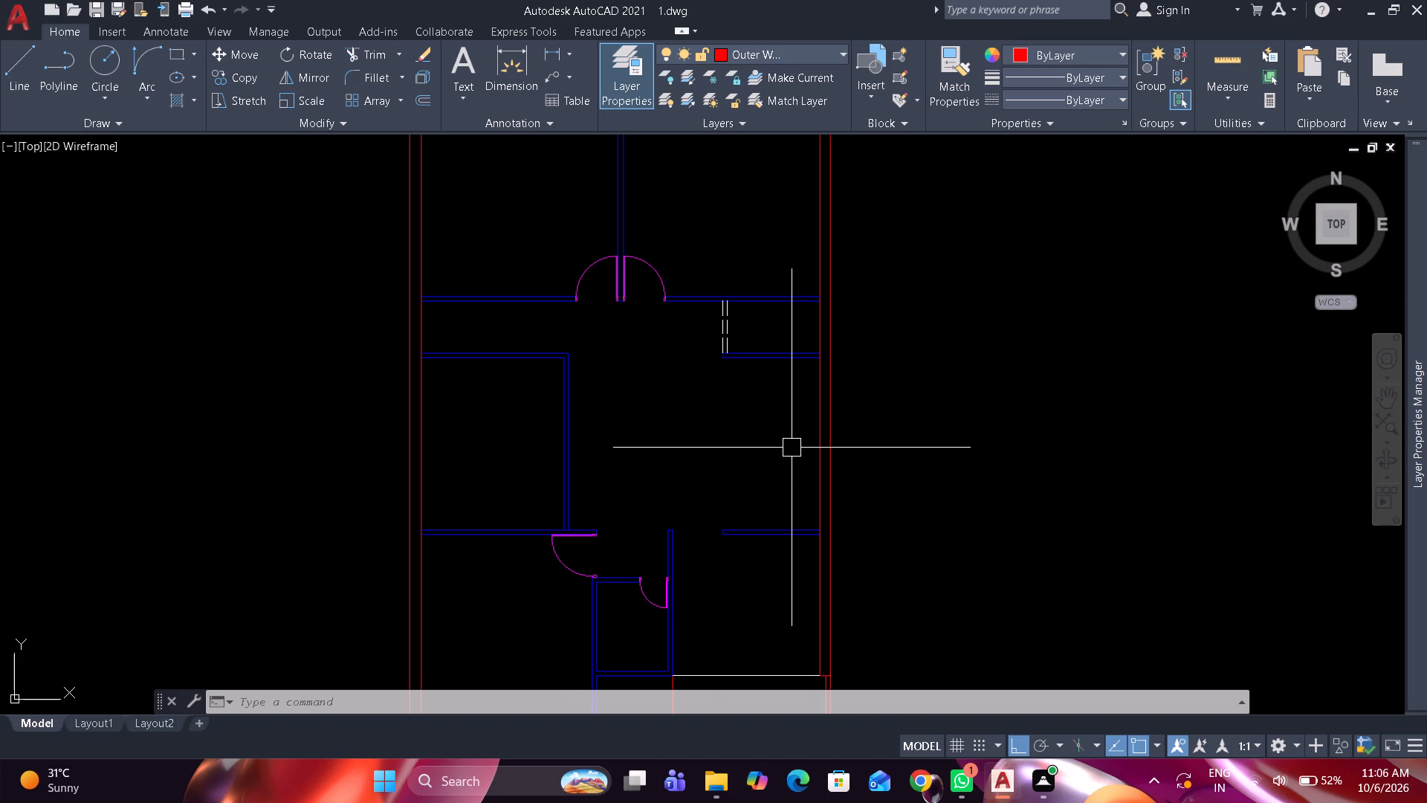
scroll(792, 448, up, 1)
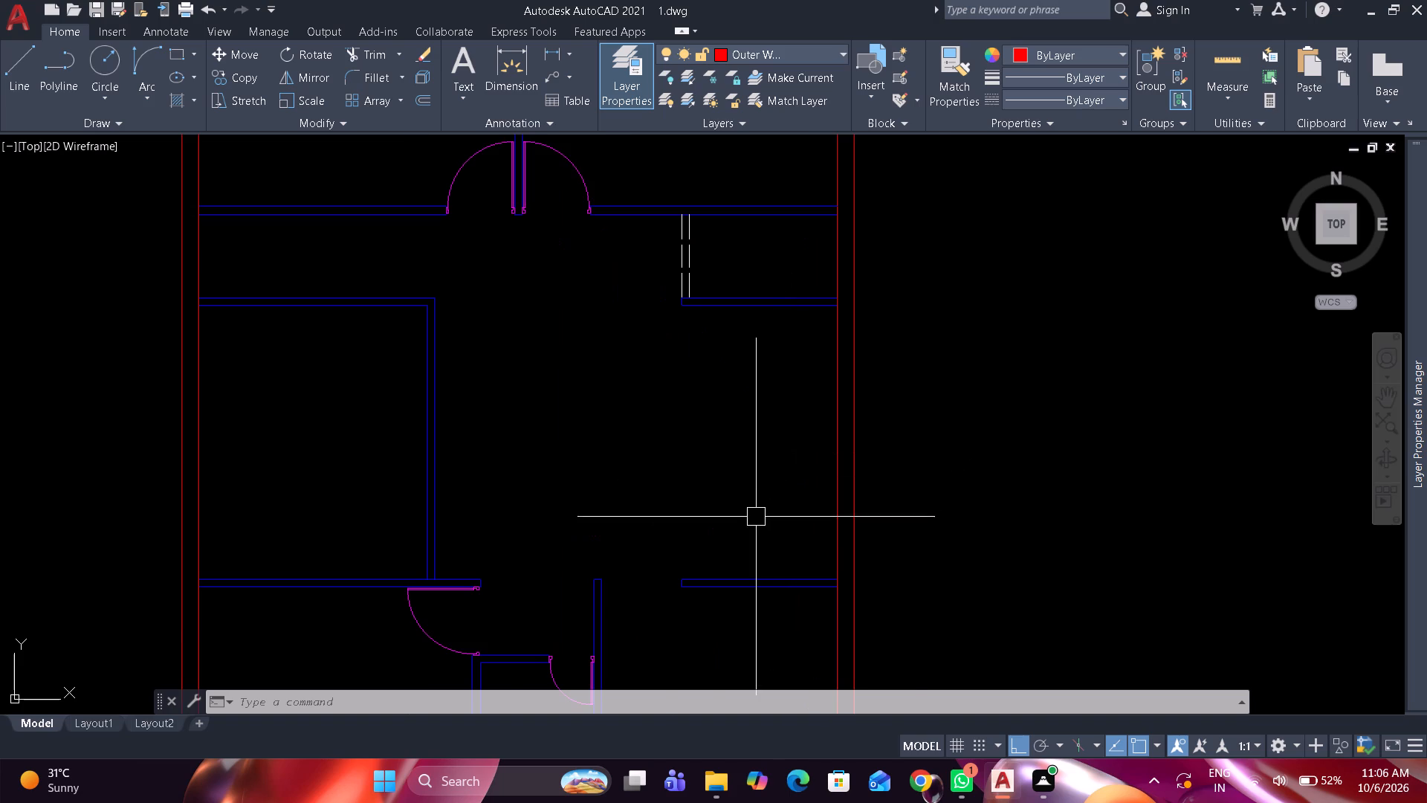
scroll(755, 517, up, 1)
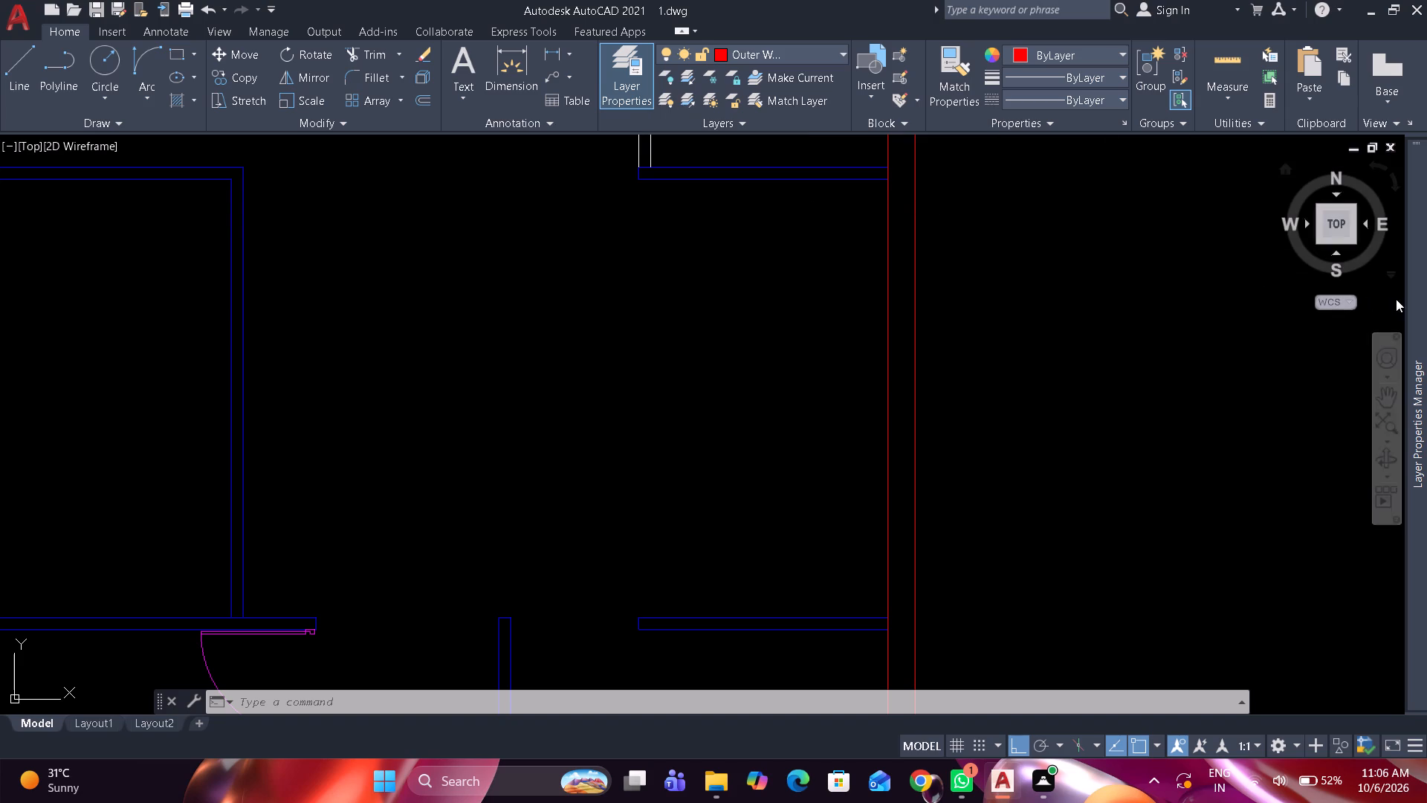
Create a green layer named Kitchen and make it current.
click(1425, 303)
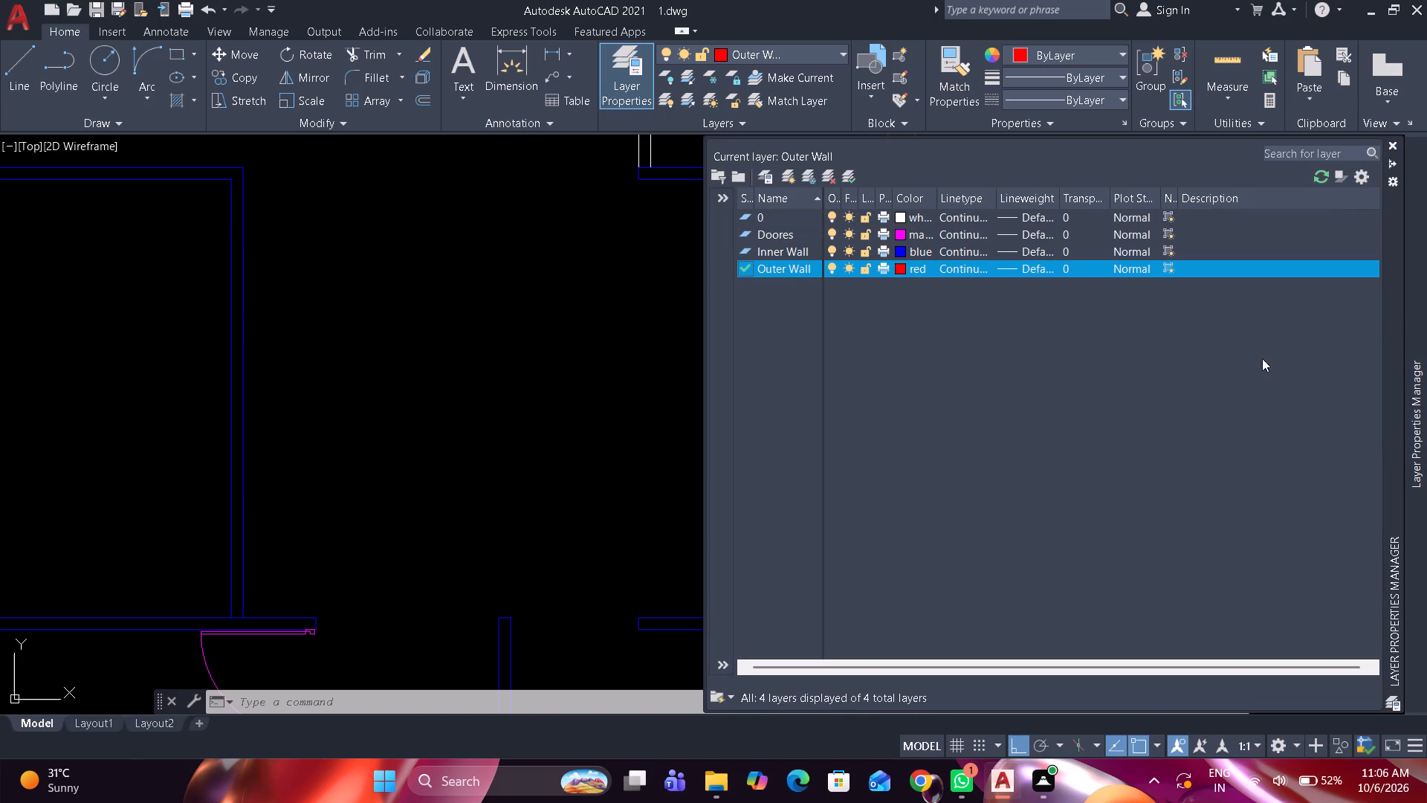
click(789, 179)
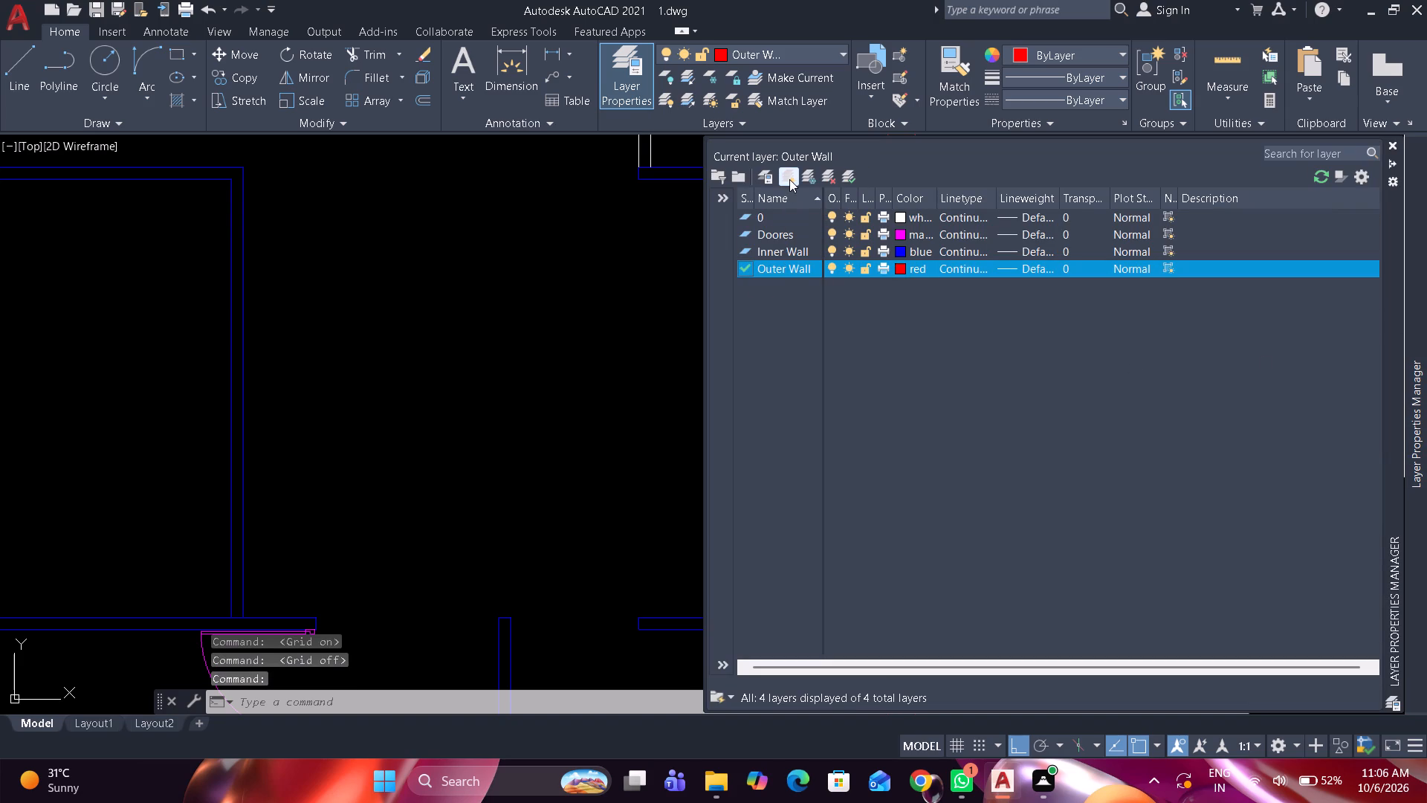
text(Kitchen)
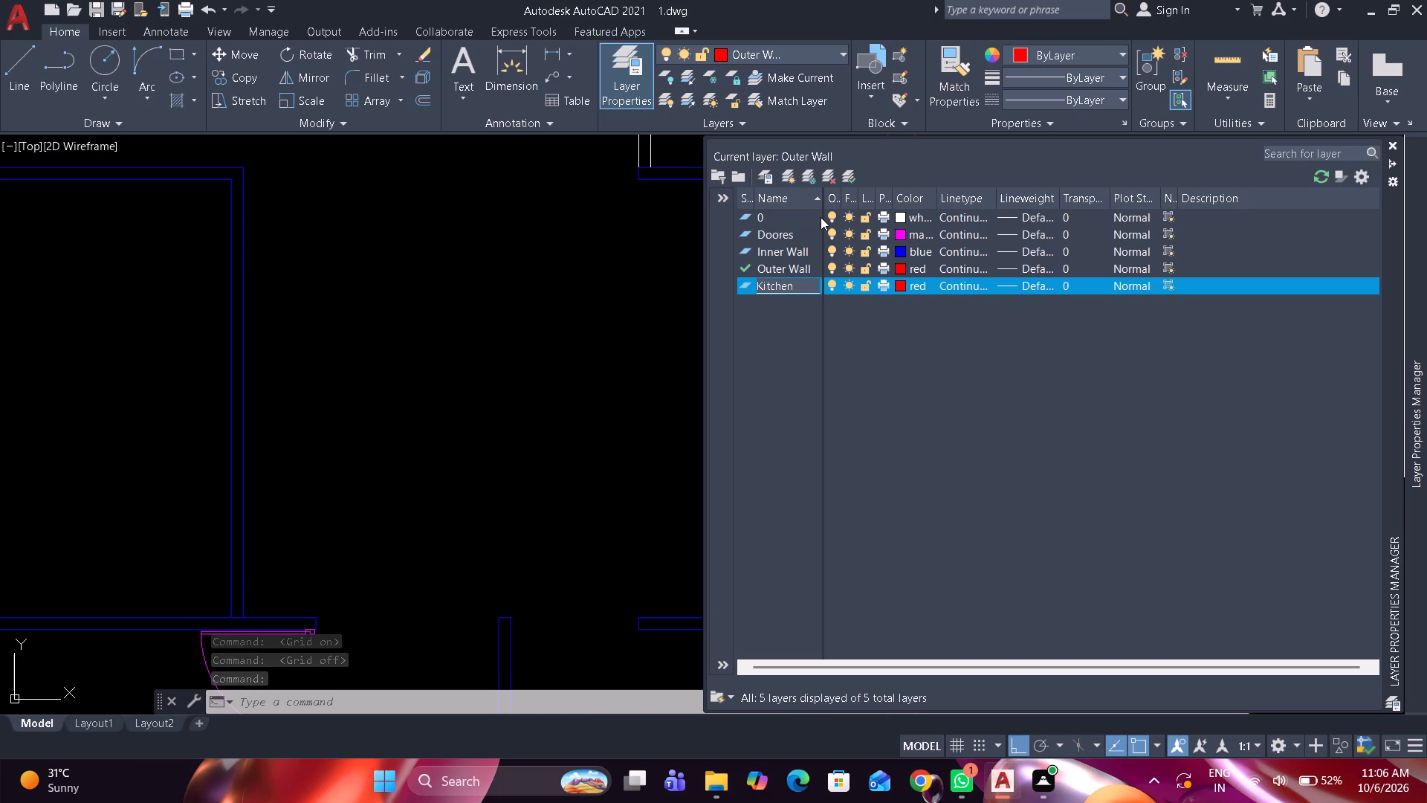
drag(768, 395, 790, 381)
click(904, 286)
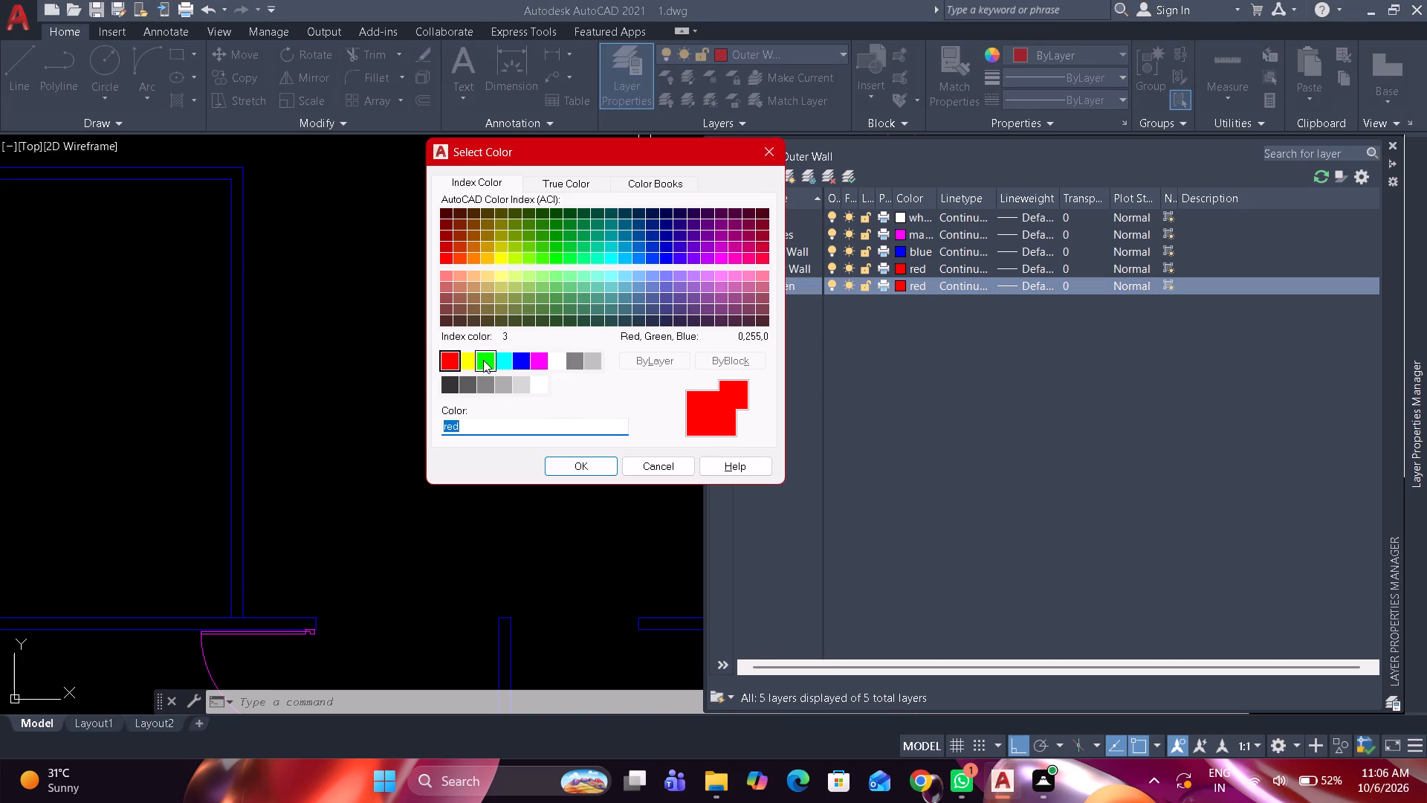
click(483, 360)
click(594, 460)
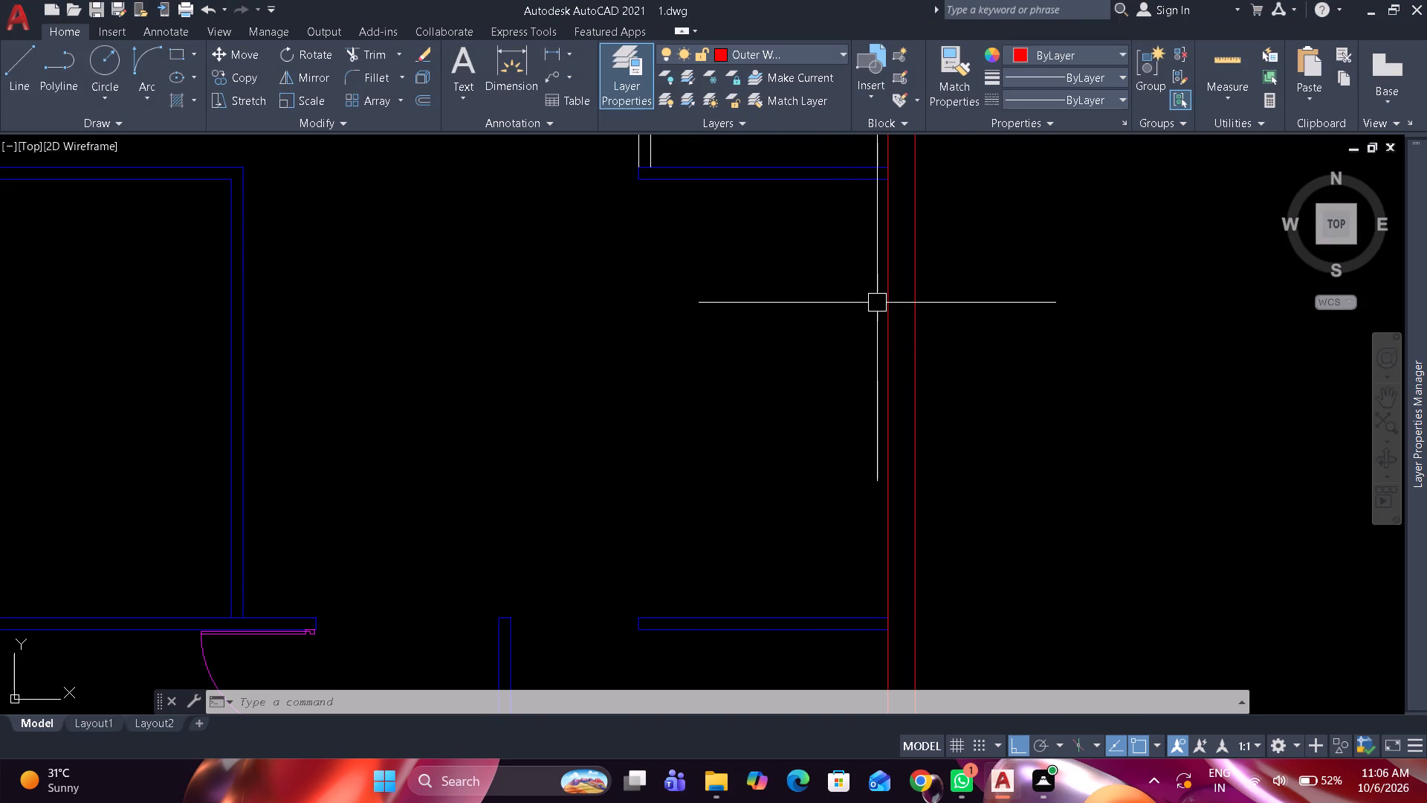
click(792, 51)
click(774, 145)
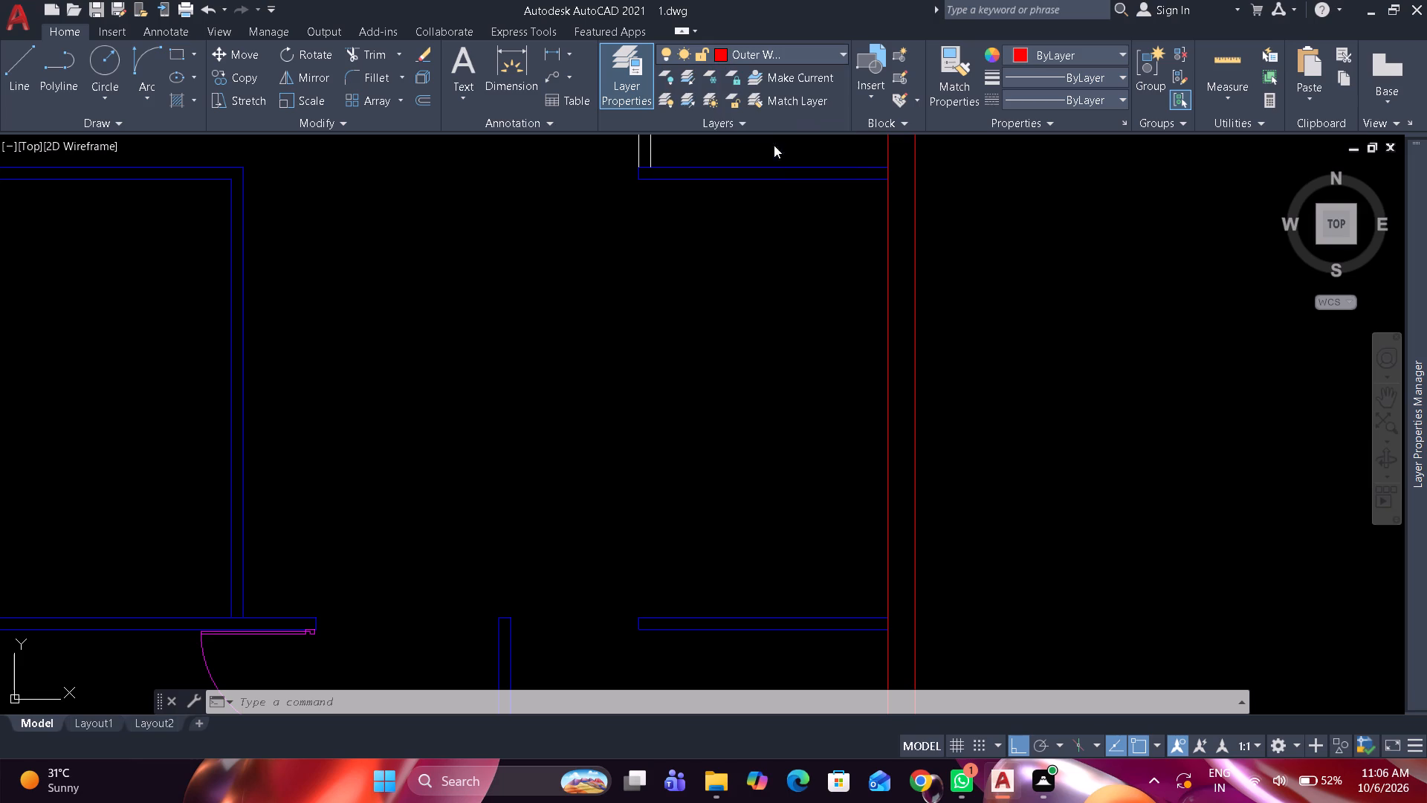
Offset the kitchen's north partition face, east wall inner face and south partition face 2' into the room.
text(o 2')
key(space)
drag(809, 184, 809, 202)
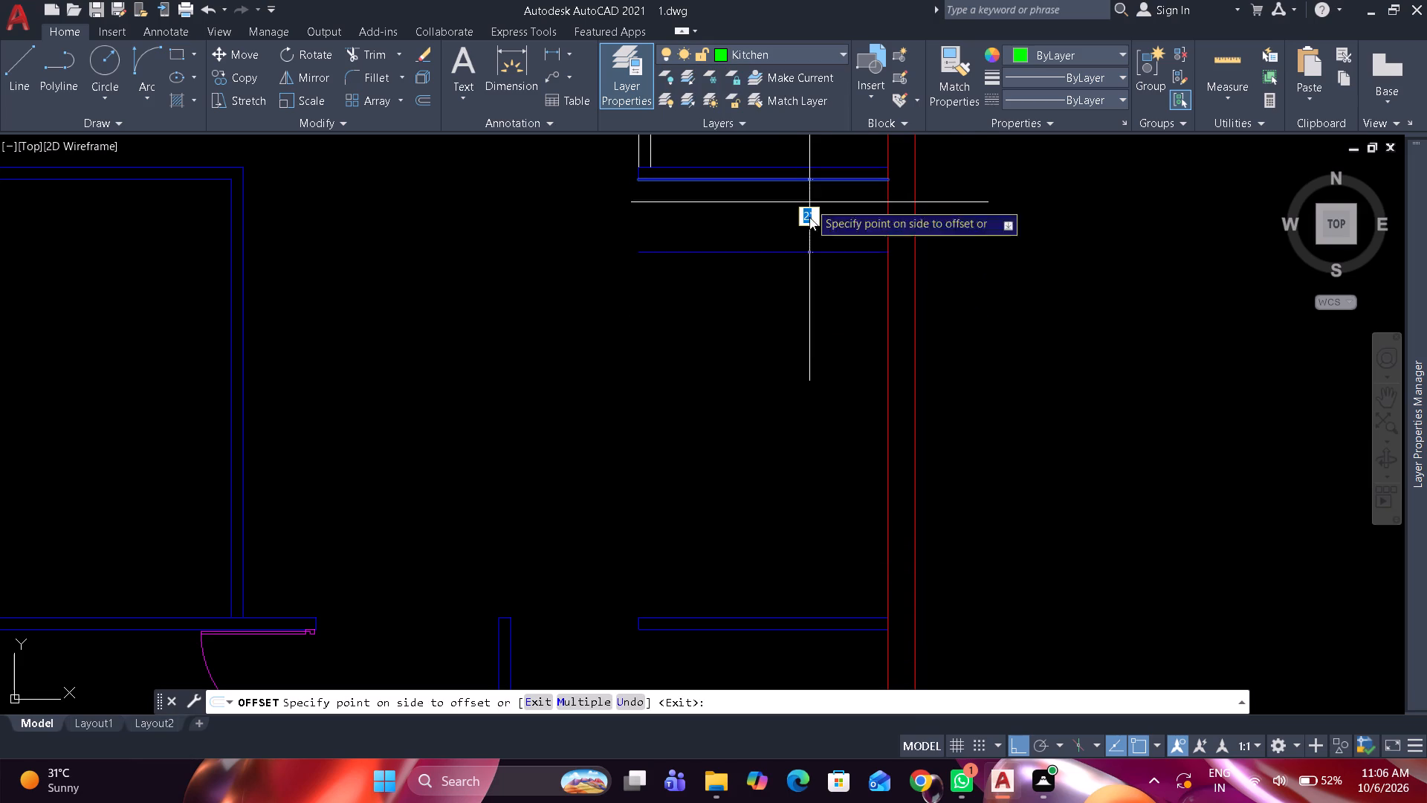
drag(804, 307, 800, 300)
key(space)
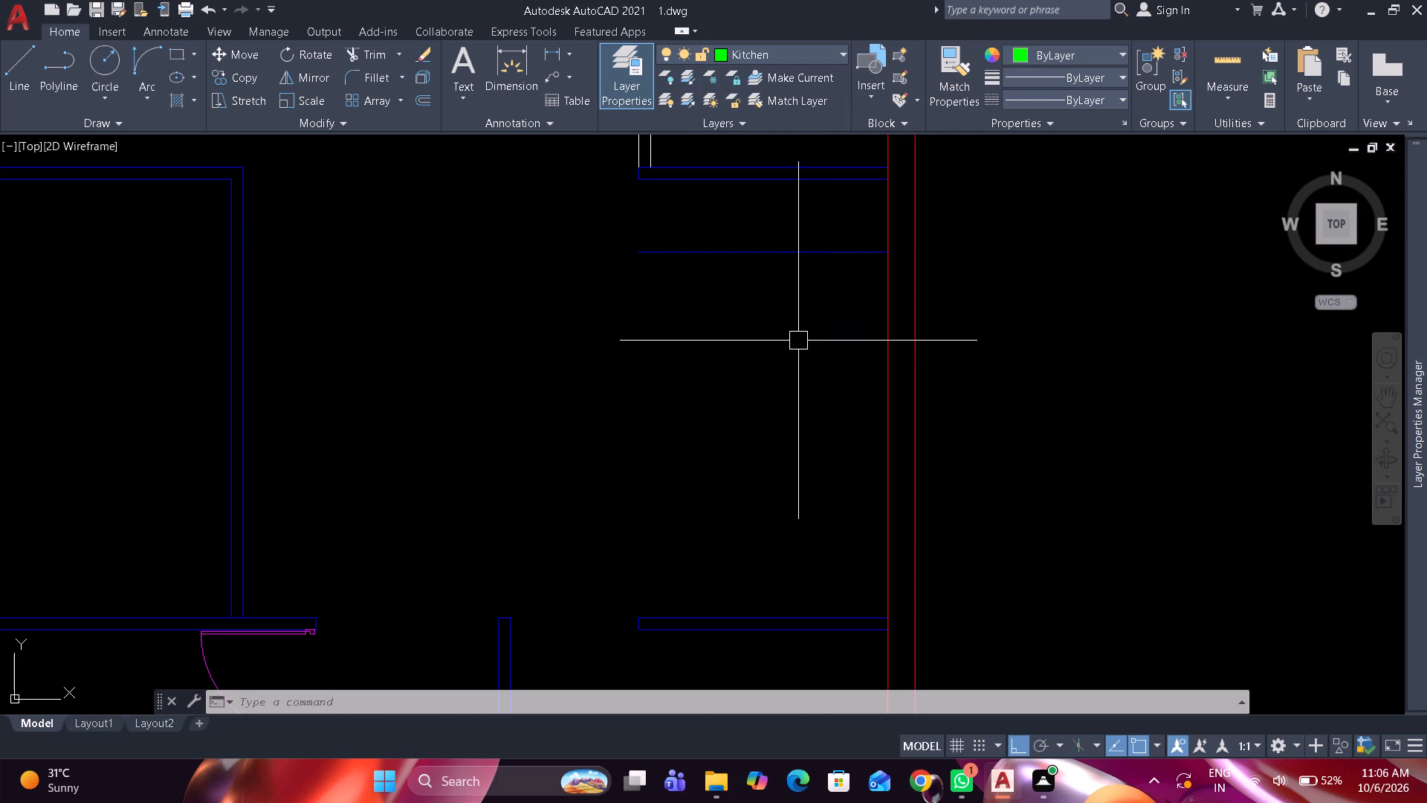
key(space)
key(space)
click(881, 335)
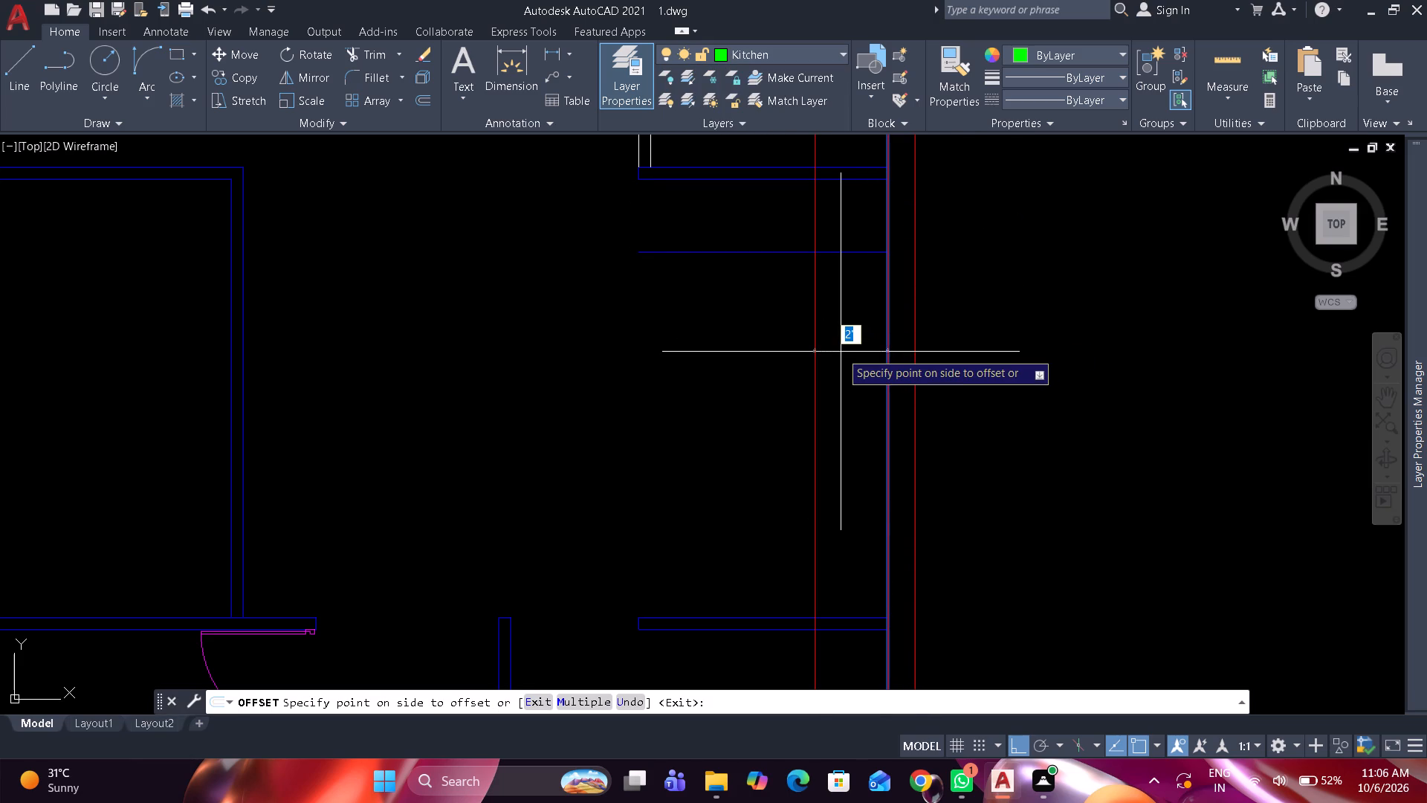
click(841, 352)
drag(742, 610, 739, 590)
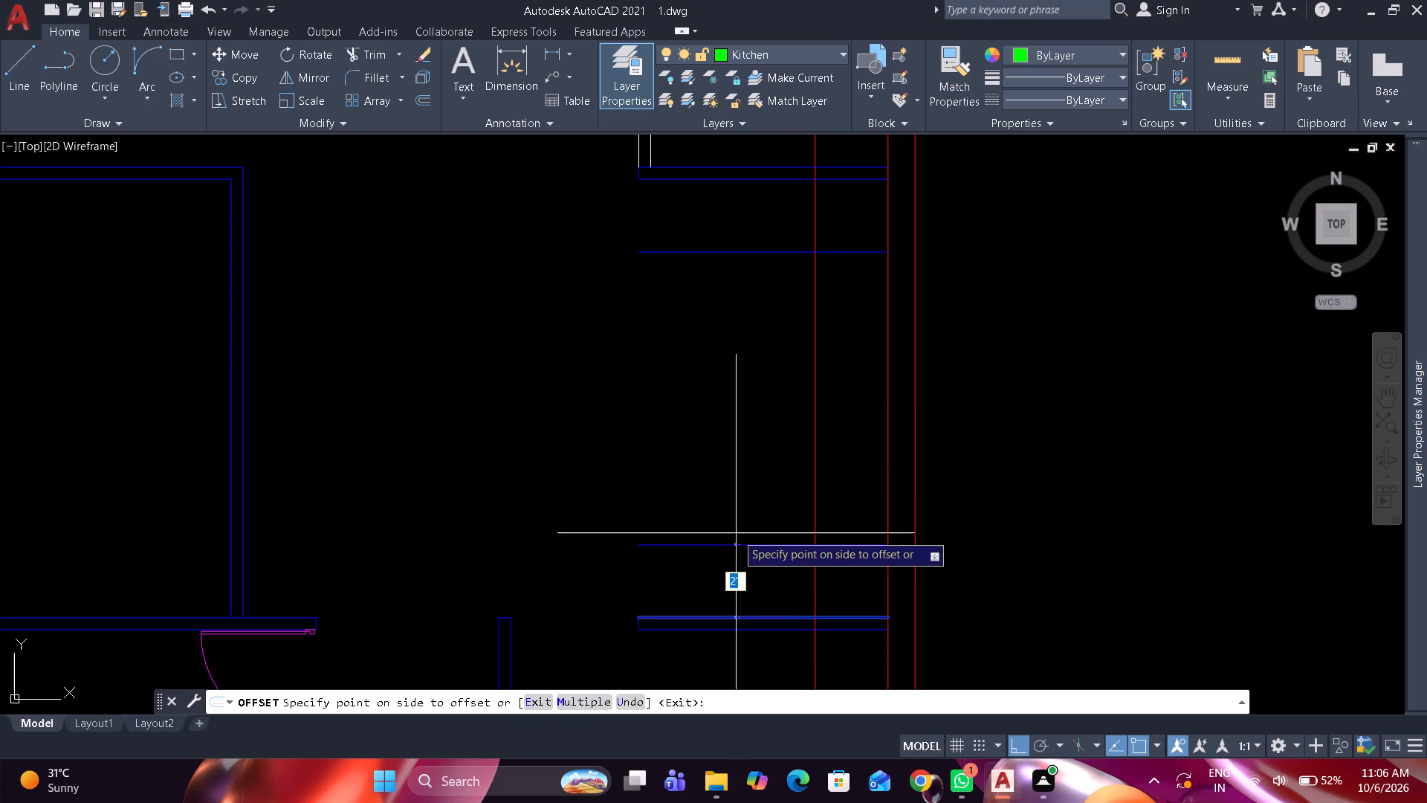
click(736, 533)
key(space)
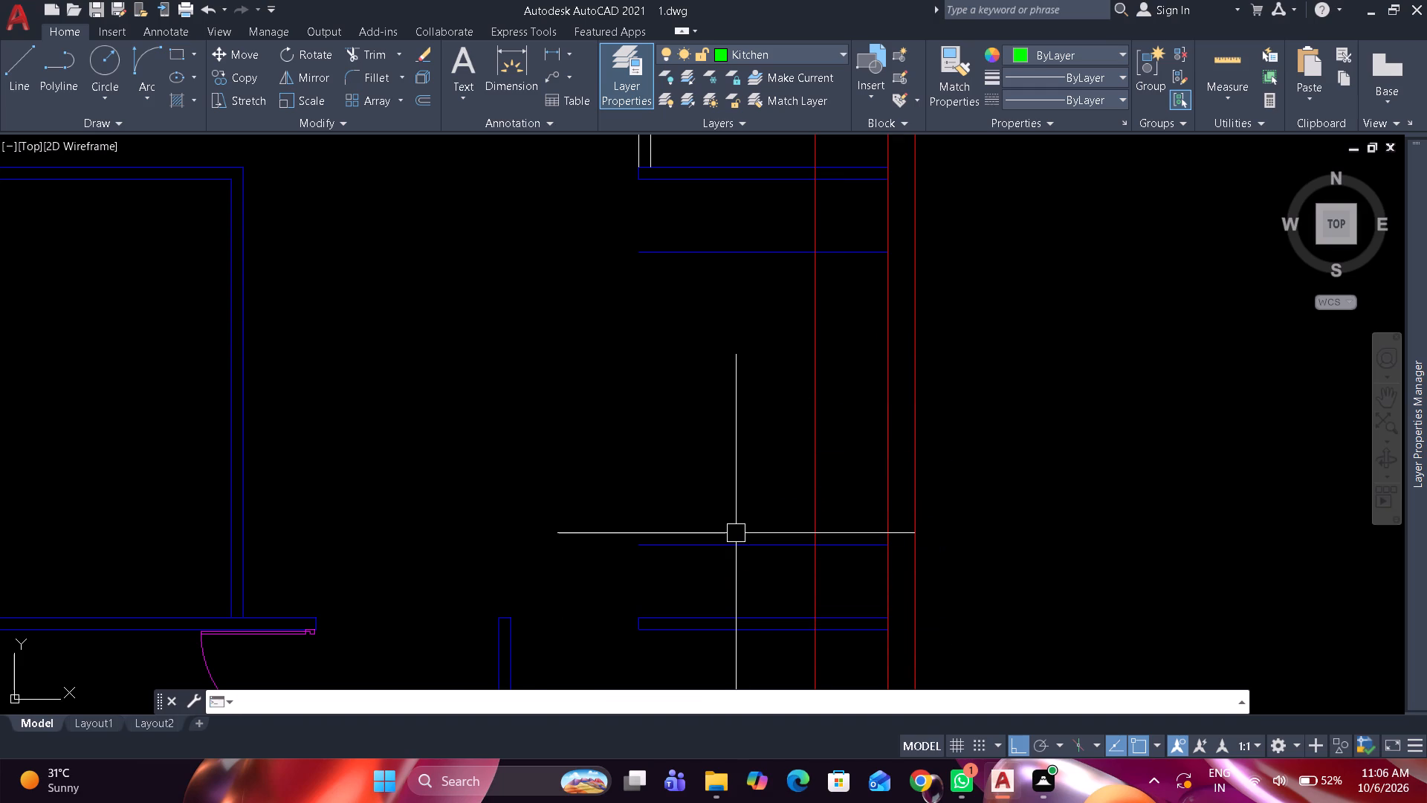
Move the three offset counter lines to the Kitchen layer.
drag(851, 229, 806, 276)
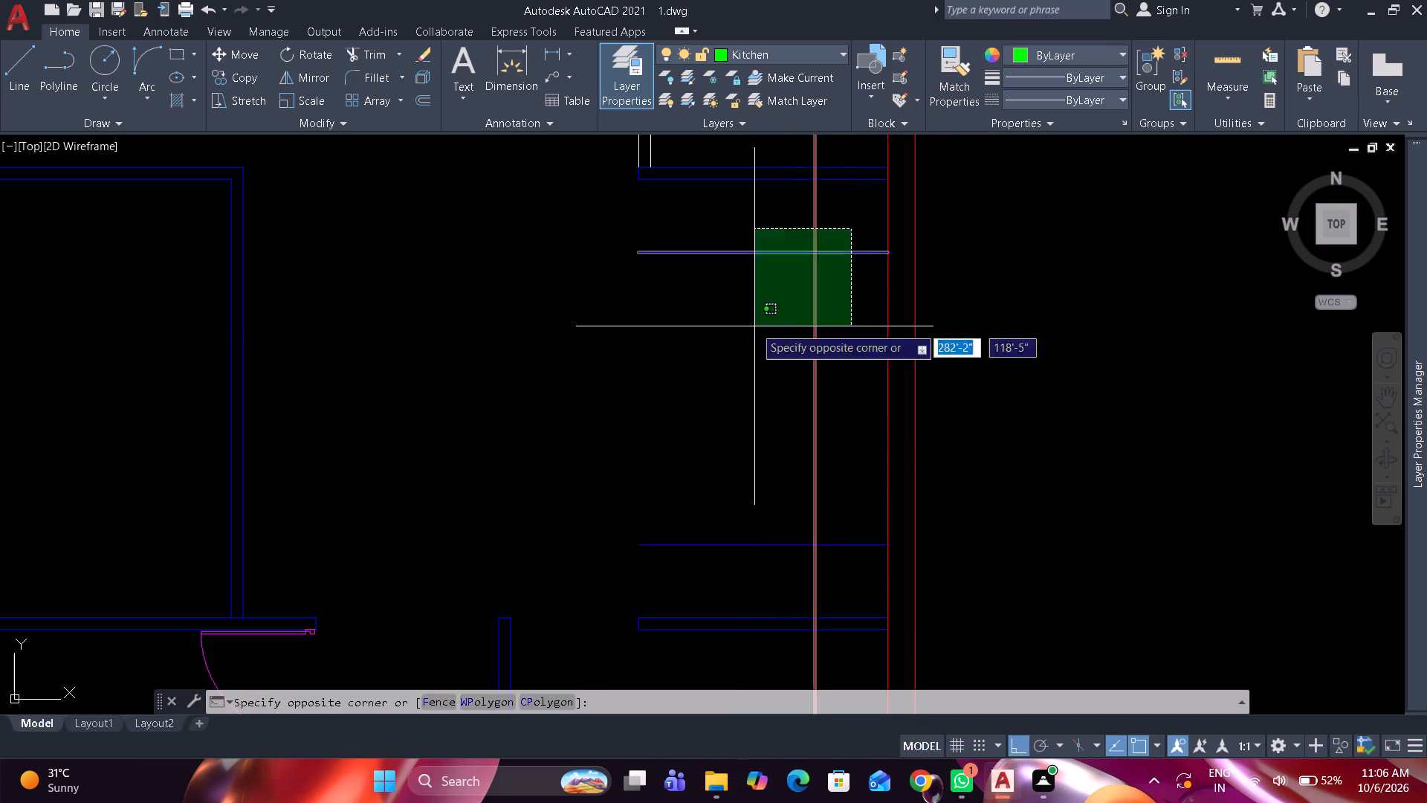
click(754, 326)
drag(844, 567, 798, 505)
click(786, 486)
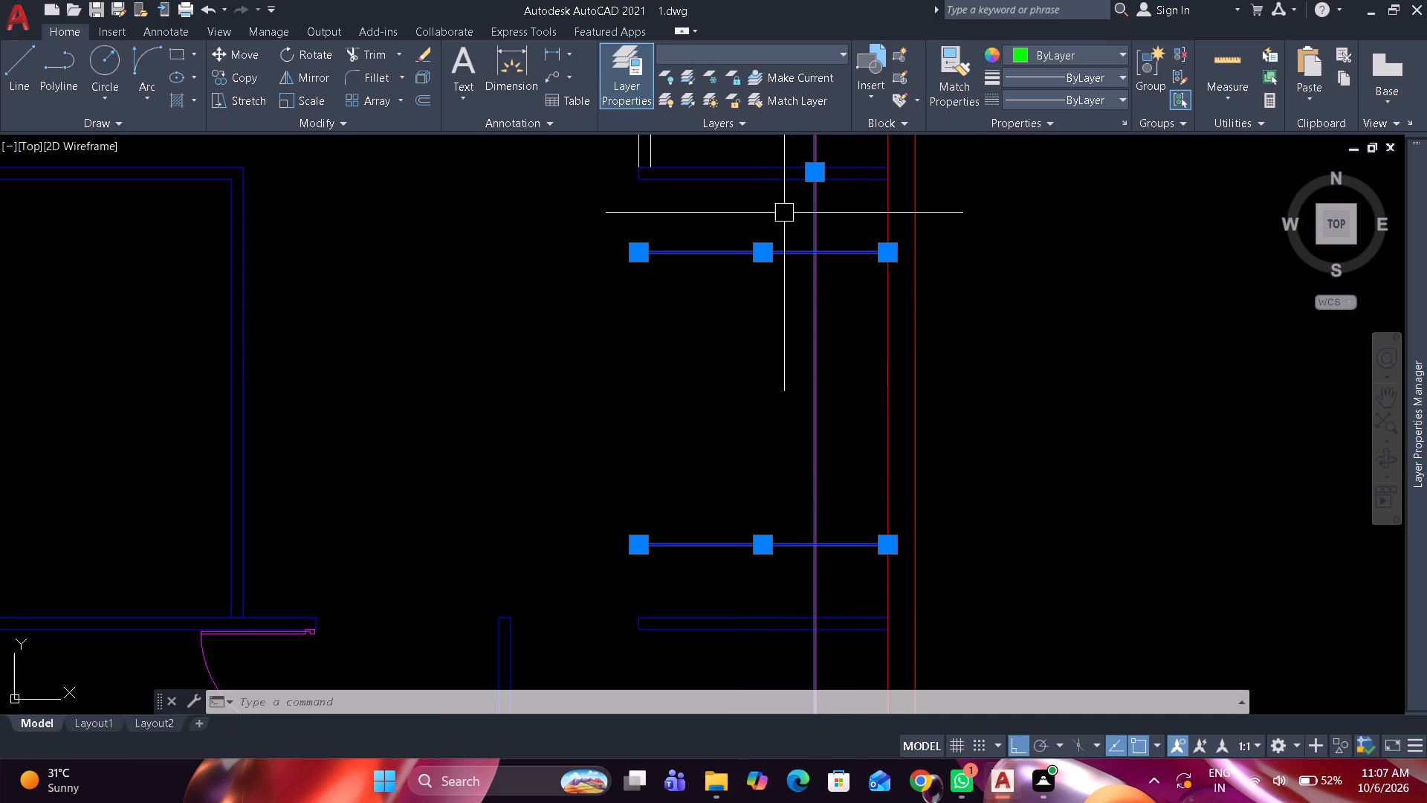
click(809, 53)
click(777, 145)
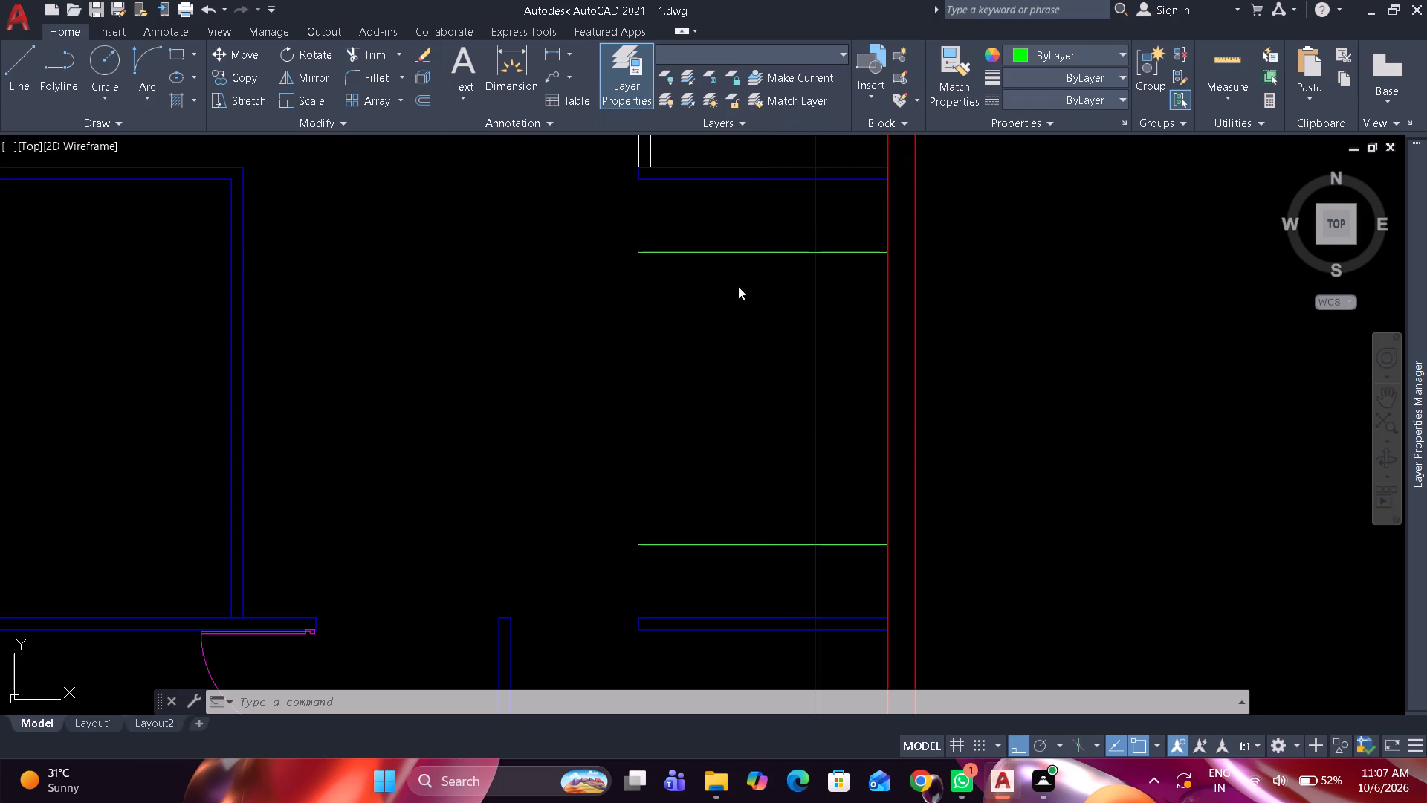
key(Escape)
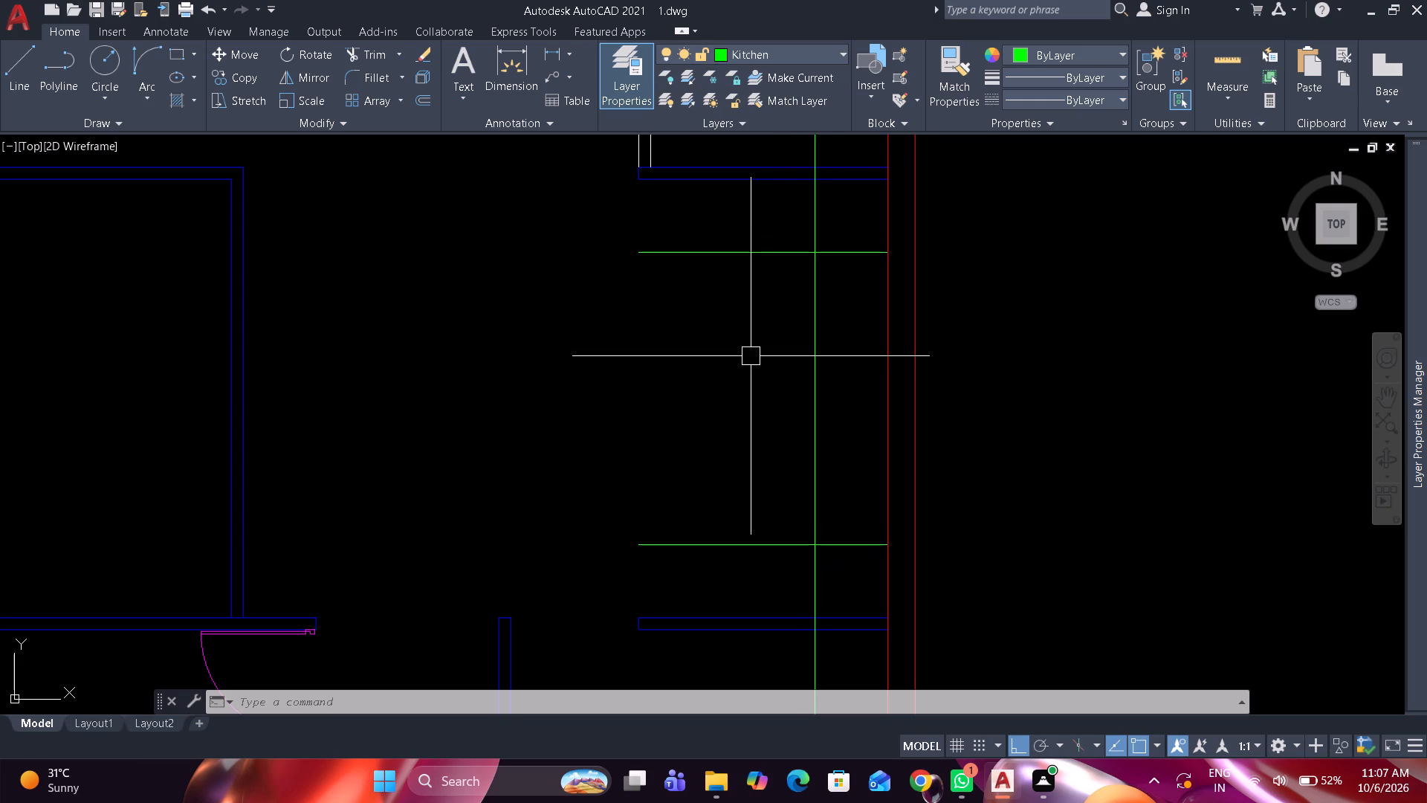
Trim the kitchen lines at their crossings and beyond the partitions to form a U-shaped counter edge.
text(tr)
key(space)
scroll(840, 145, up, 3)
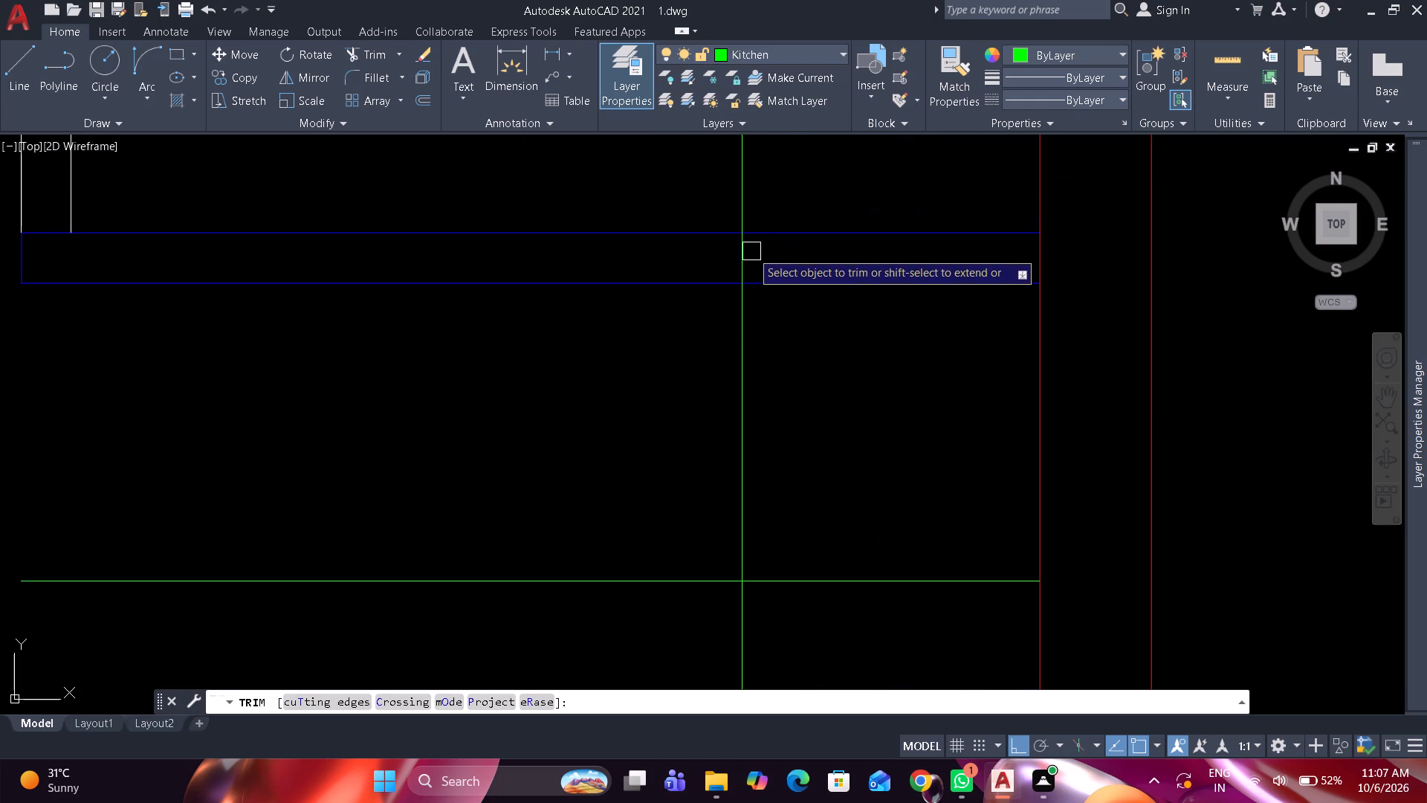
click(748, 253)
click(743, 194)
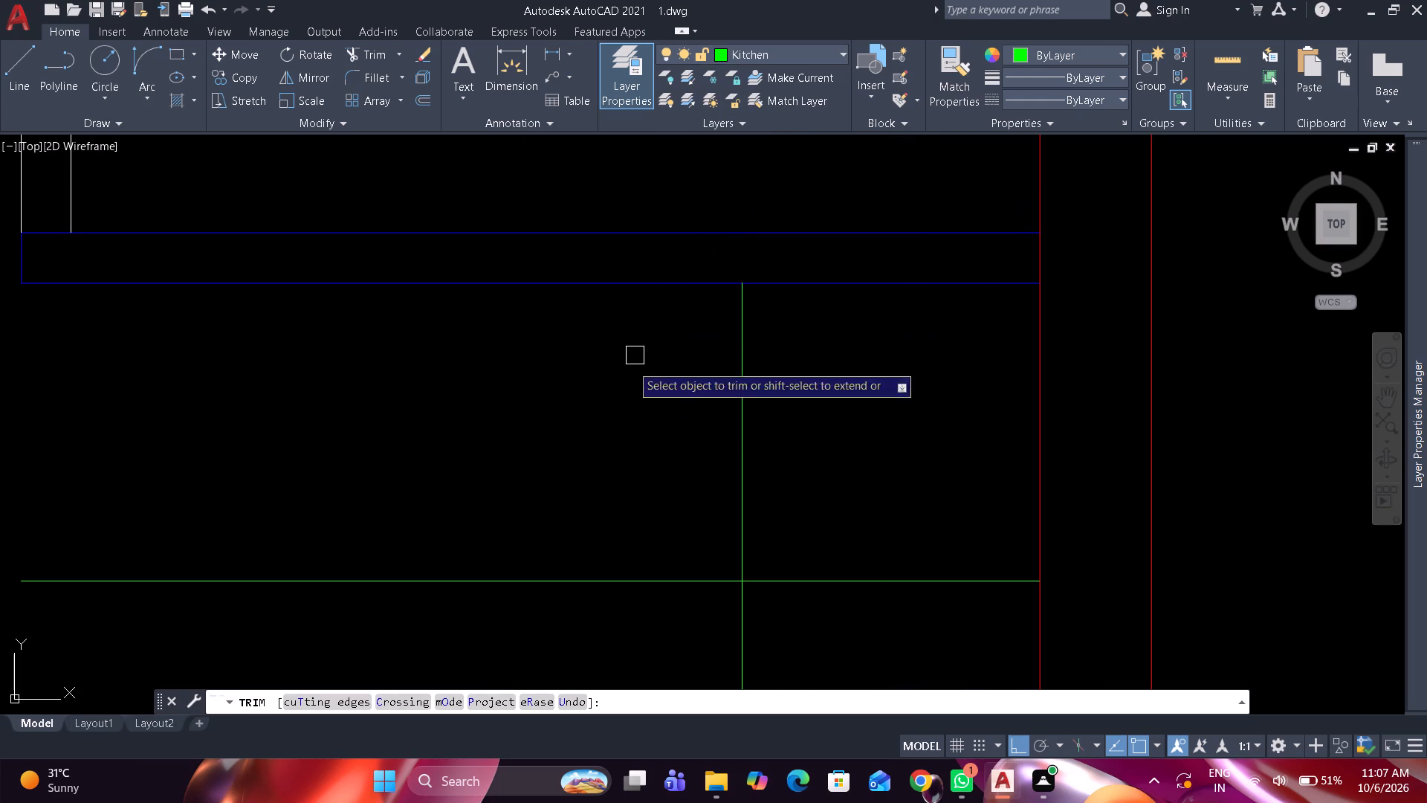
drag(619, 402, 824, 592)
scroll(822, 427, down, 5)
scroll(832, 593, up, 2)
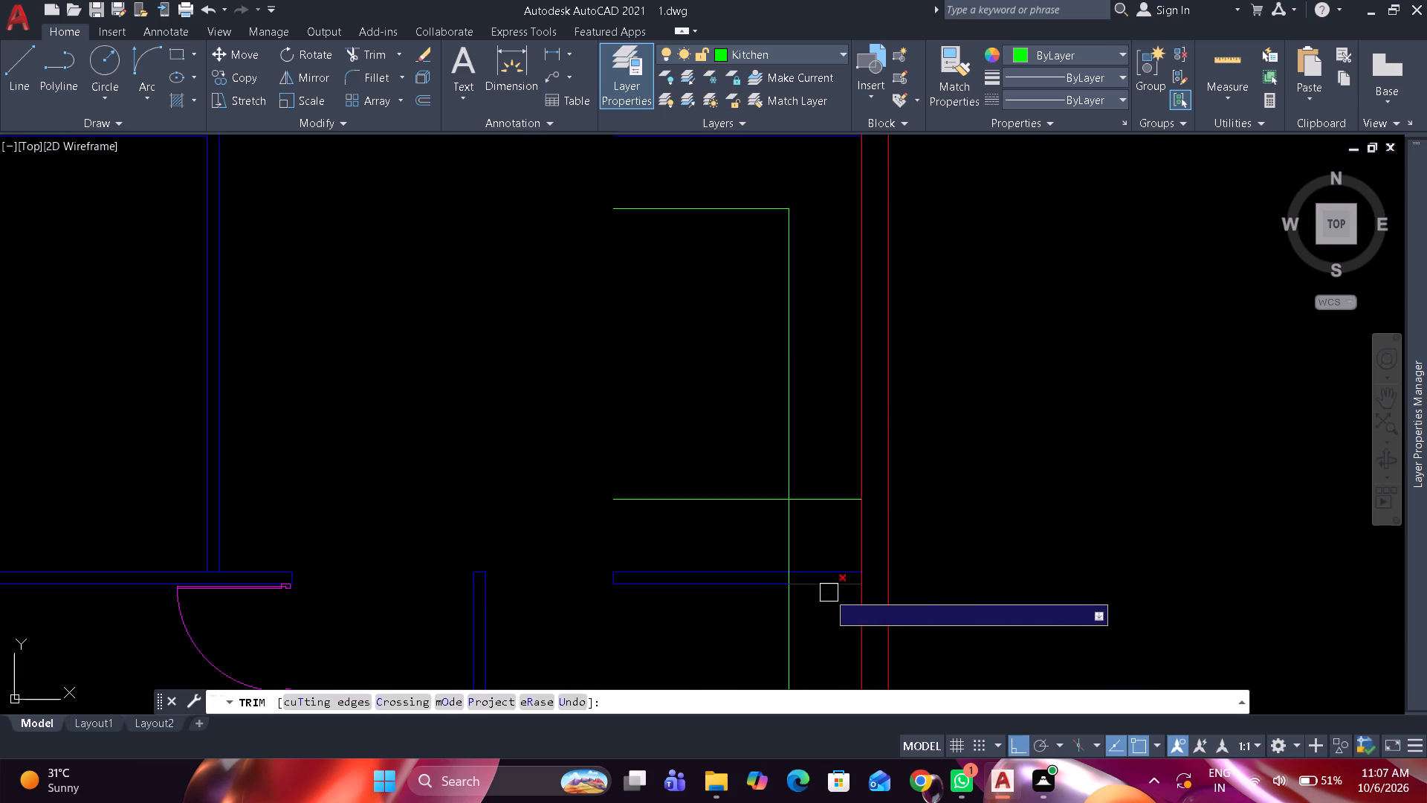
scroll(767, 590, up, 3)
click(855, 542)
click(850, 591)
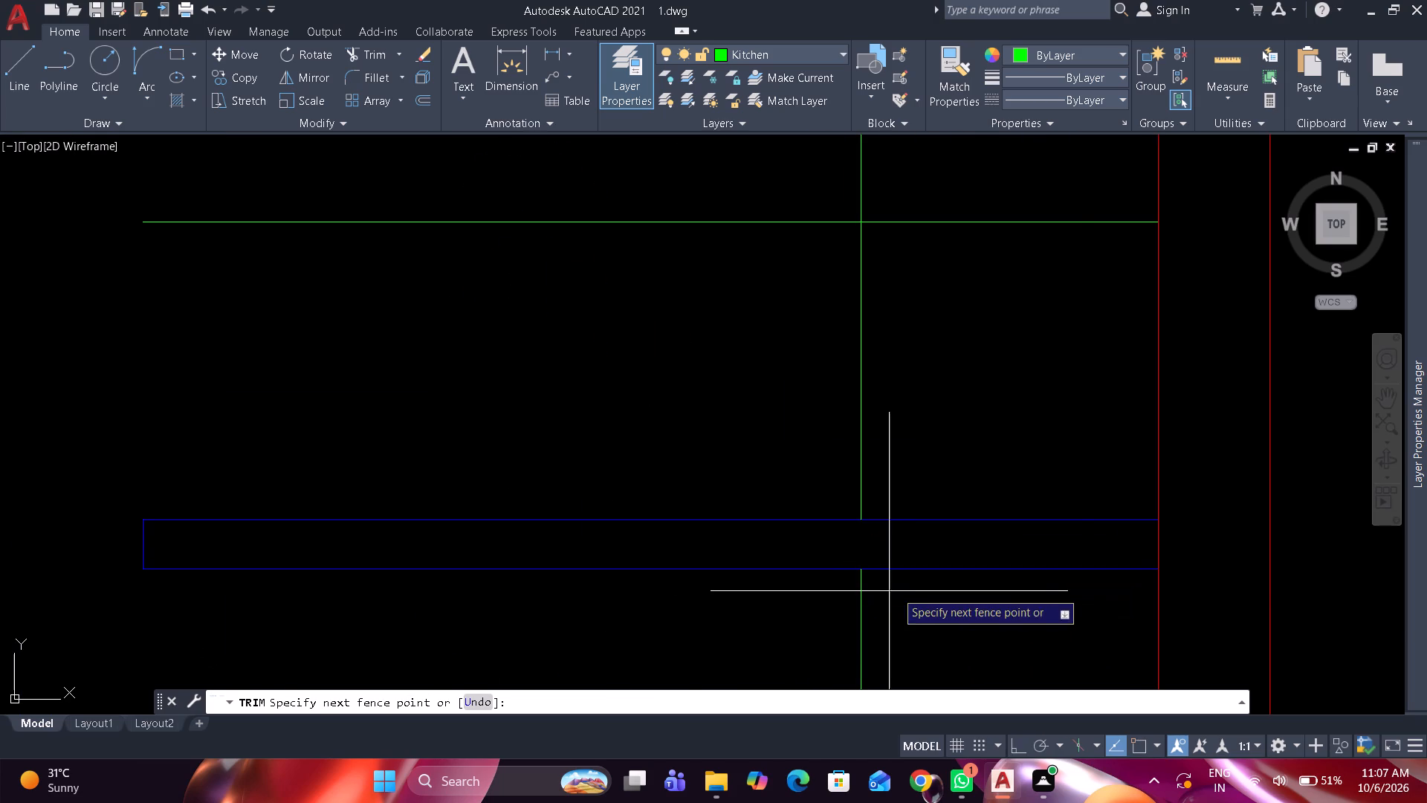
click(902, 591)
drag(791, 358, 954, 181)
key(space)
scroll(954, 181, down, 2)
middle_drag(954, 198, 954, 210)
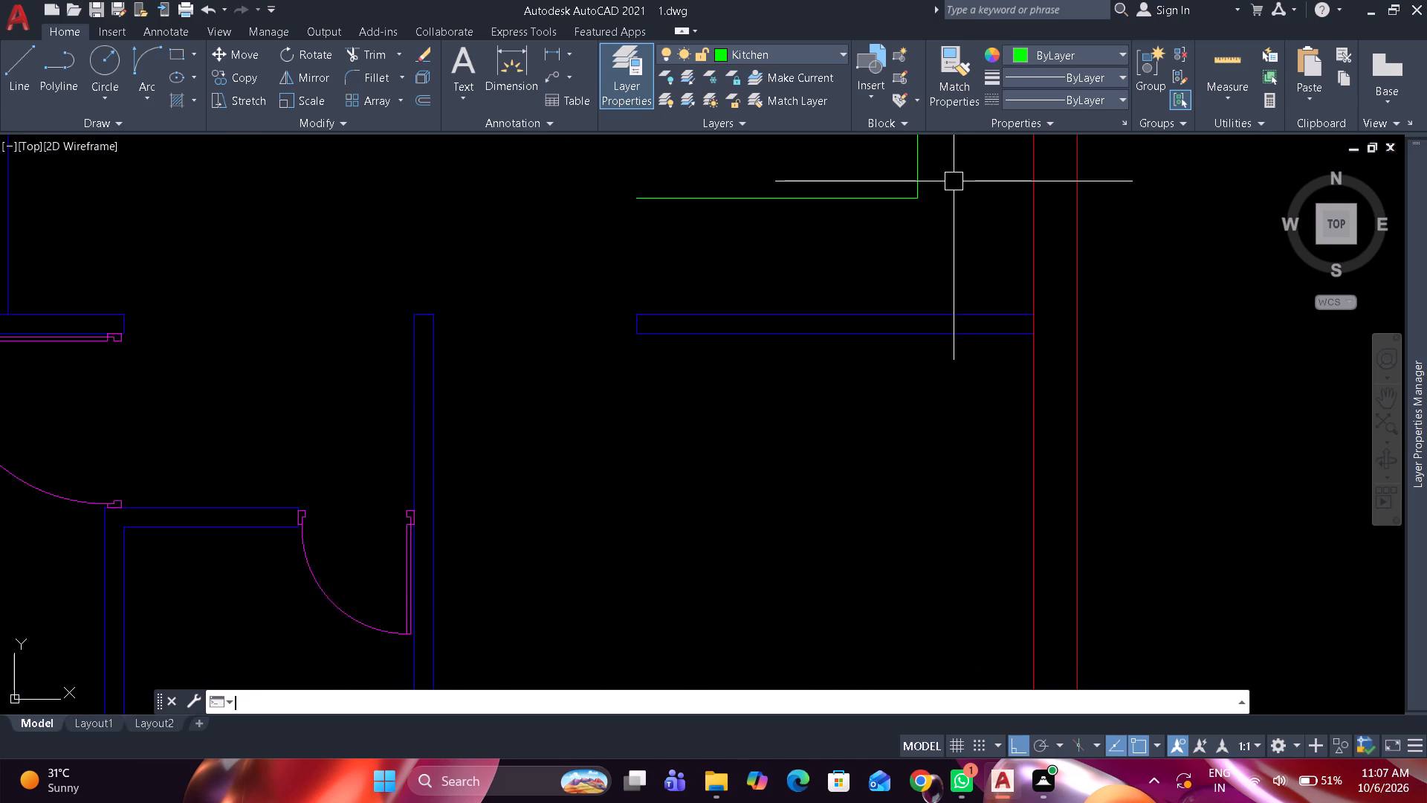
Draw short vertical lines closing the west ends of the counter's south and north arms up to the kitchen partitions.
middle_drag(954, 210, 957, 455)
key(l)
key(space)
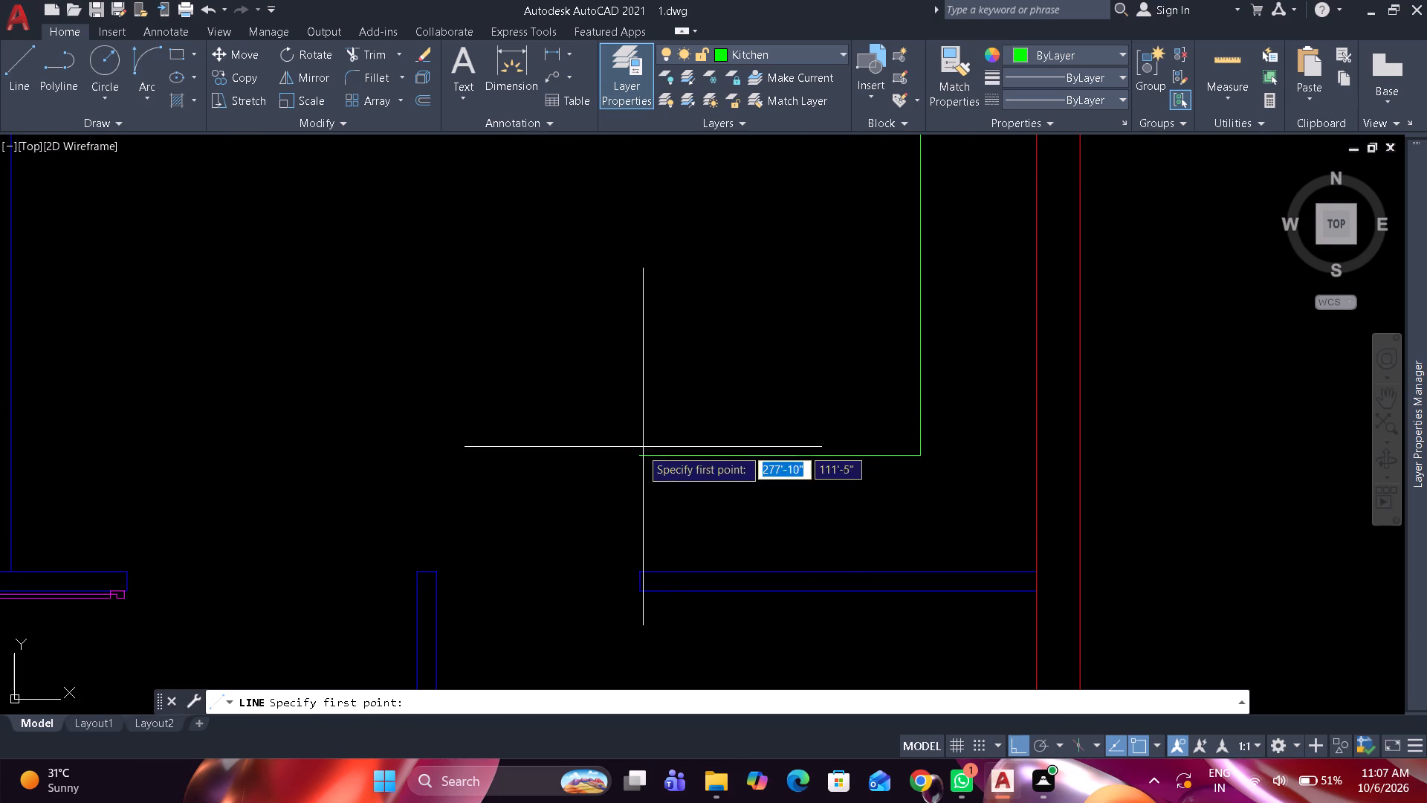
click(641, 448)
click(635, 562)
key(space)
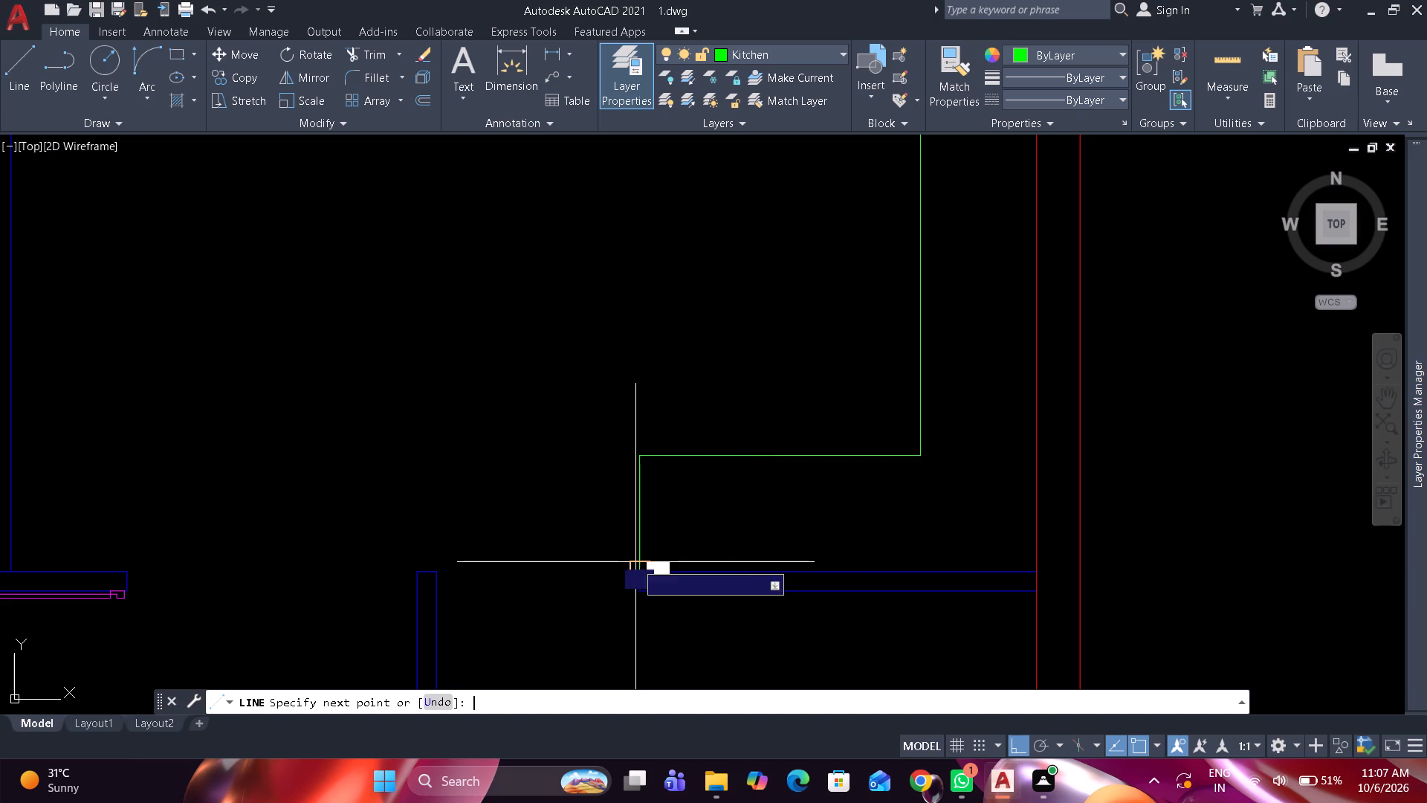
scroll(664, 394, down, 2)
middle_drag(667, 414, 679, 575)
scroll(666, 428, up, 1)
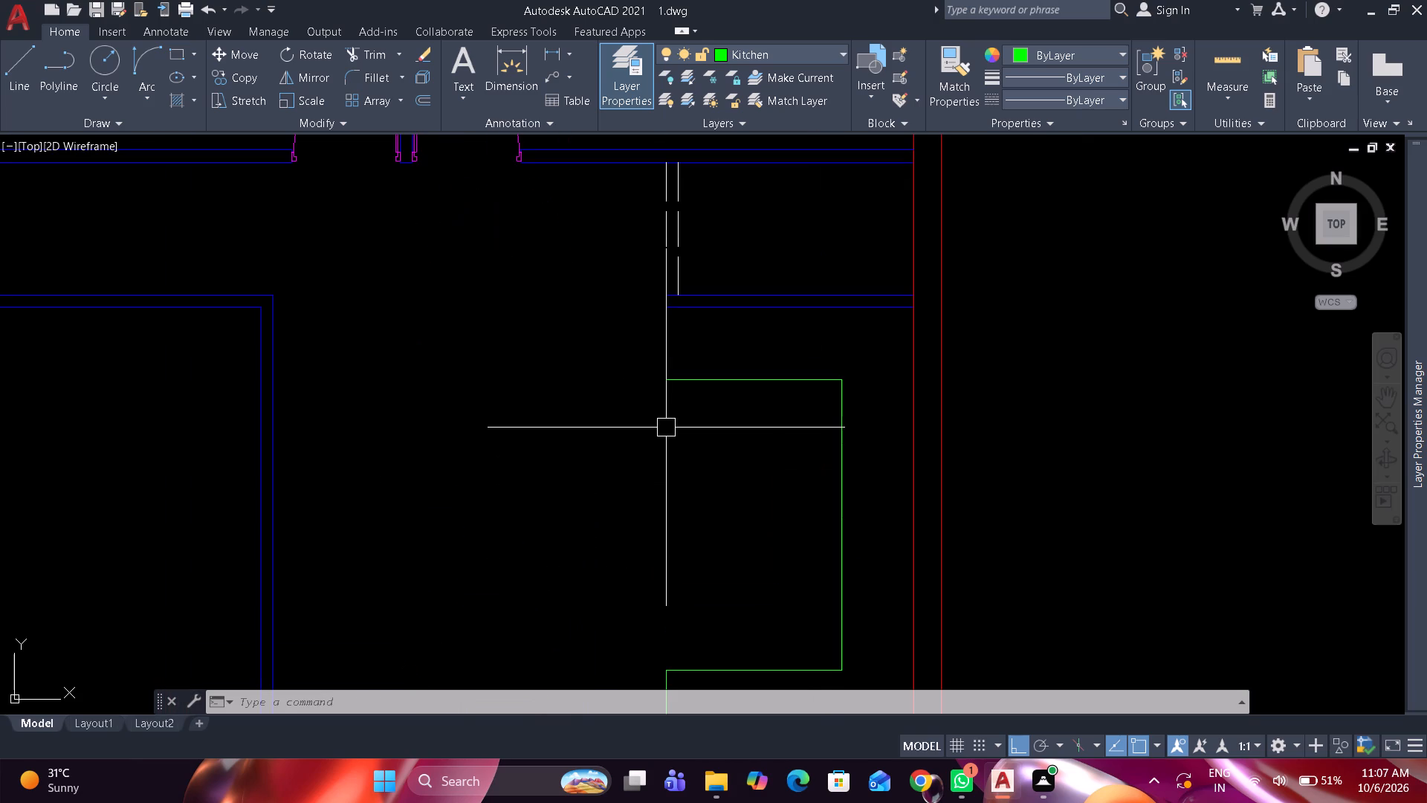
key(space)
click(664, 376)
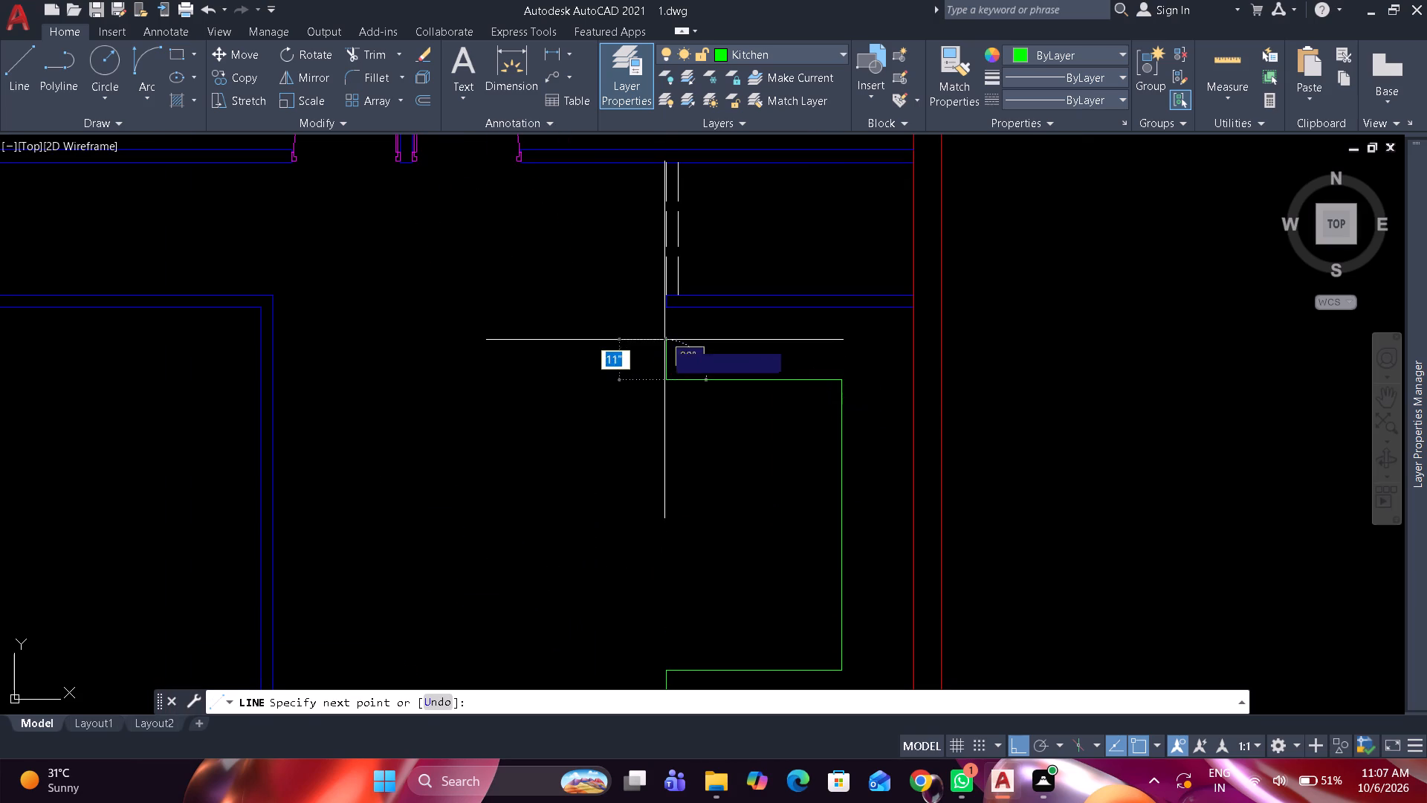
click(667, 314)
key(space)
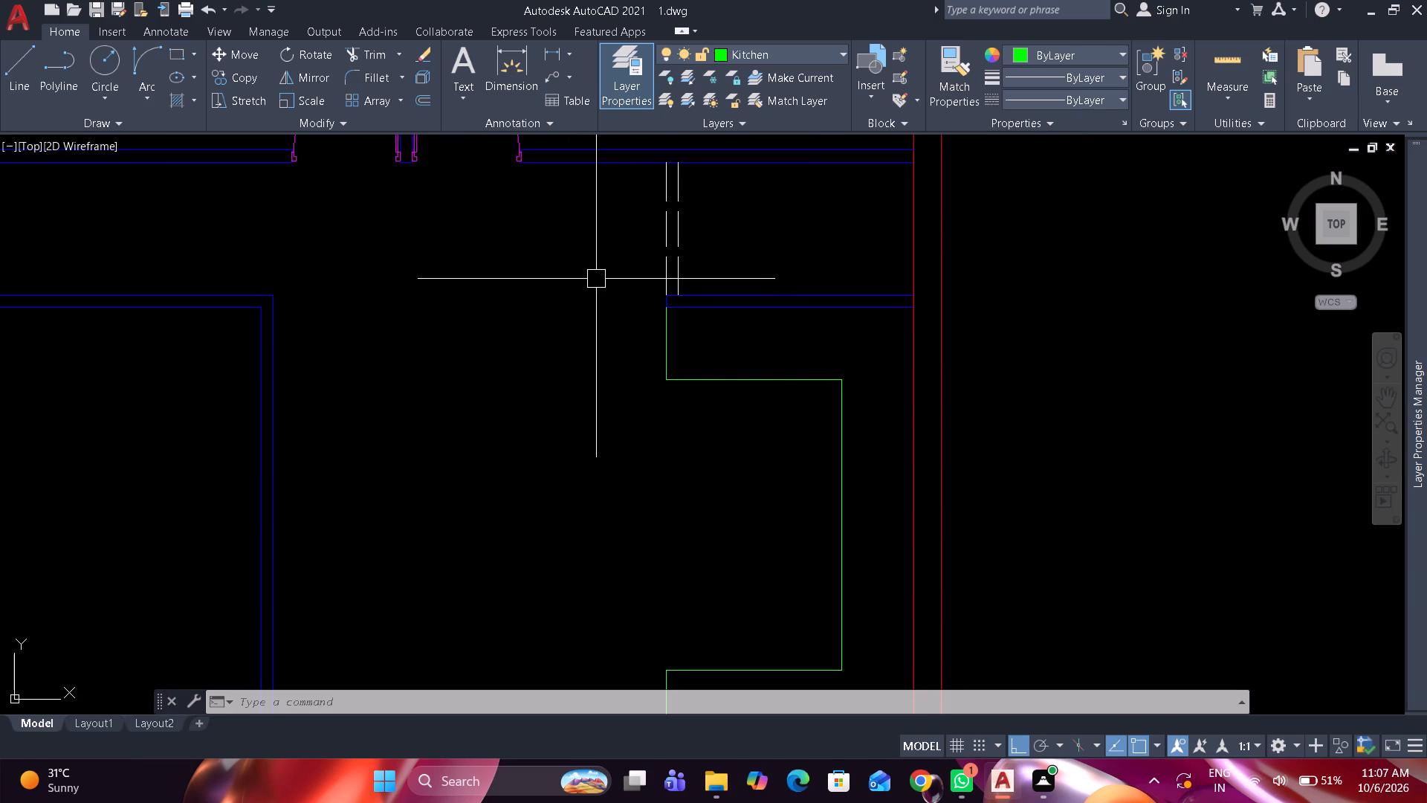
Draw the counter's outer edge along the kitchen's north partition, east wall and south partition inner faces.
scroll(563, 278, down, 2)
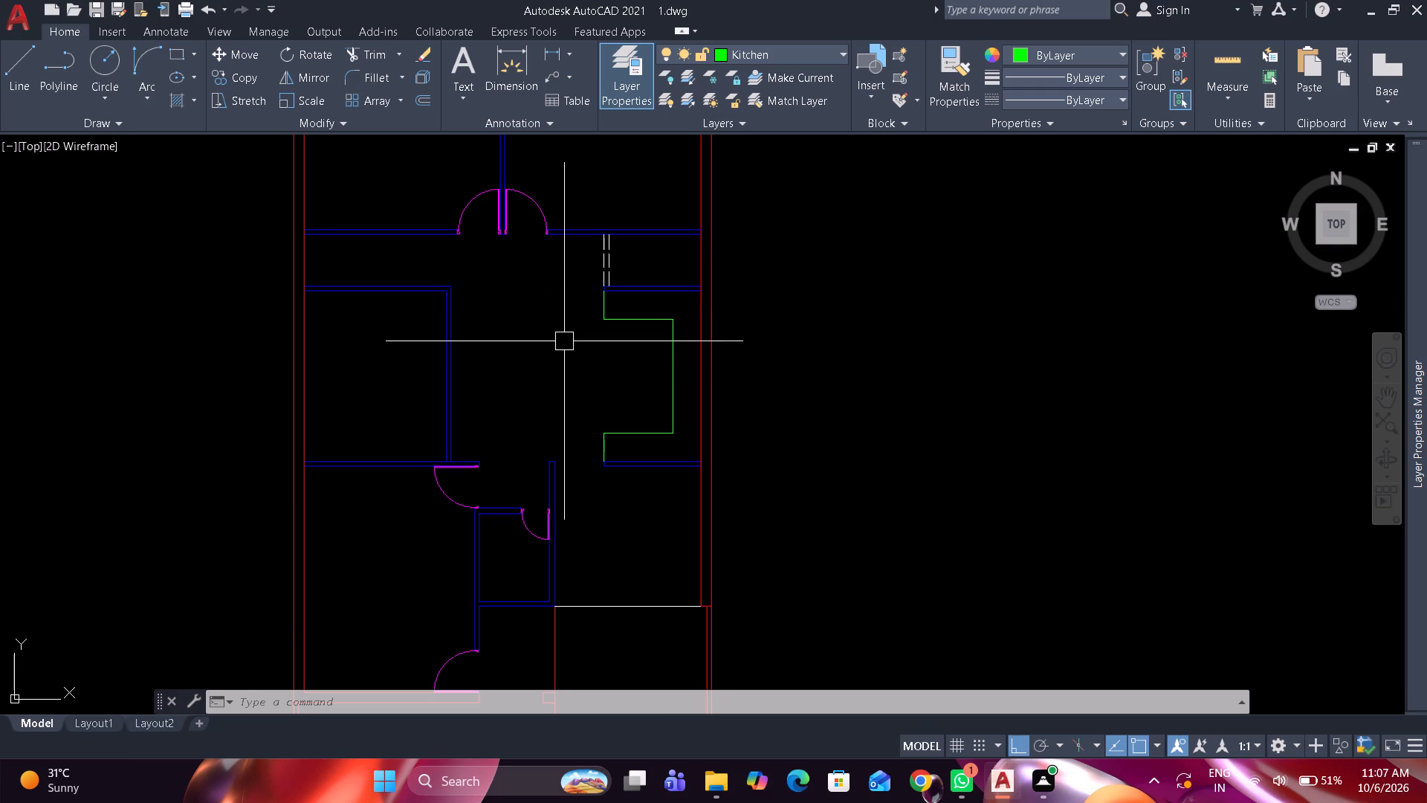
scroll(615, 309, up, 1)
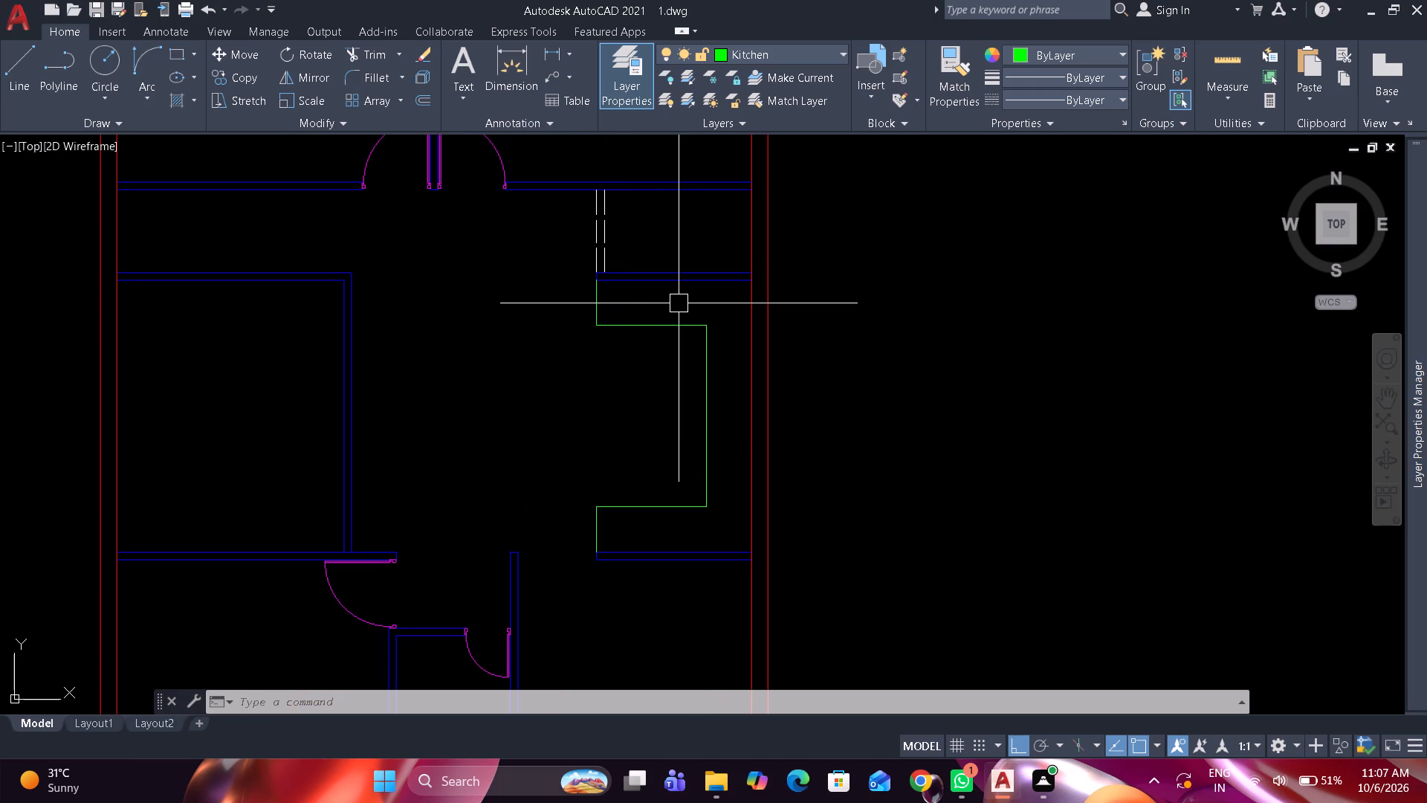
key(l)
key(space)
scroll(620, 293, up, 1)
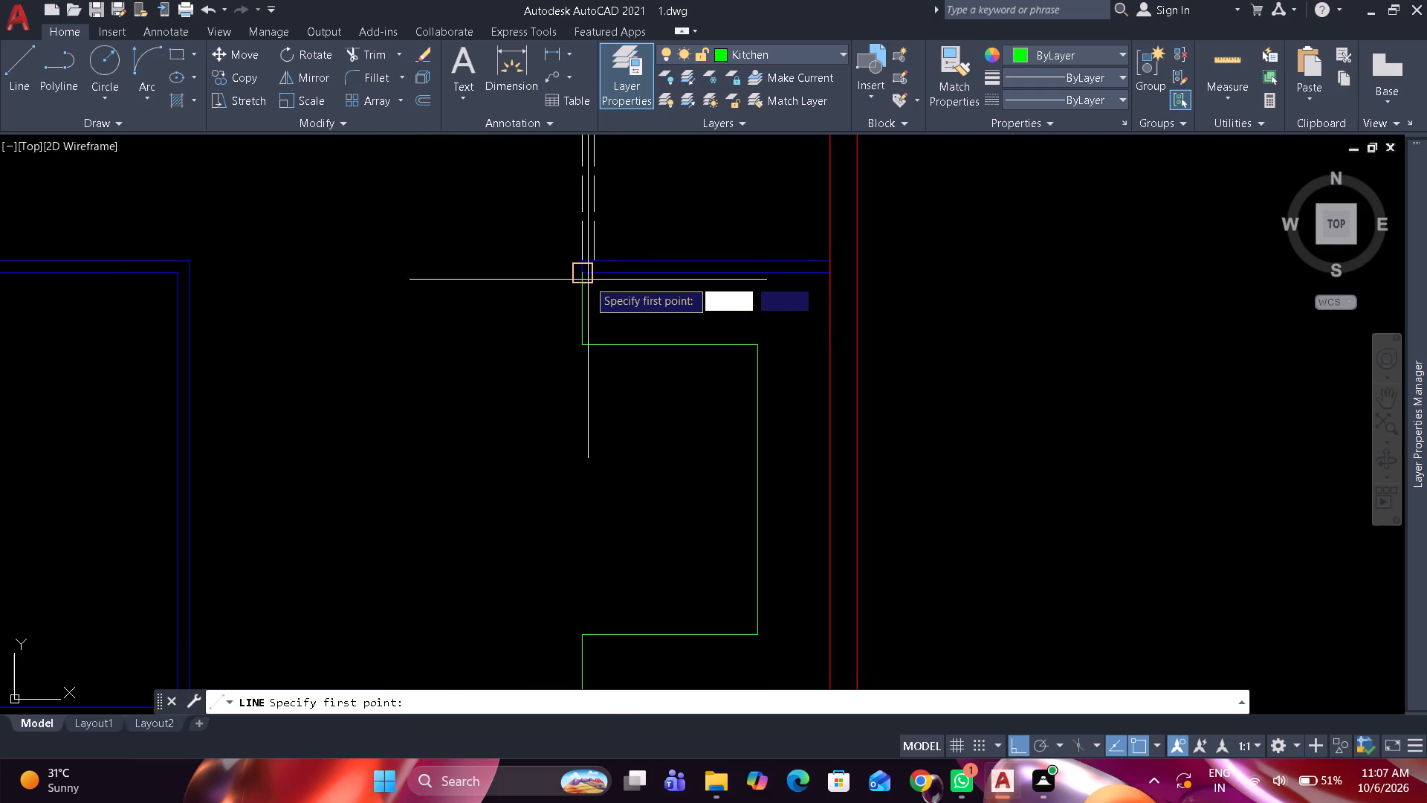
drag(587, 280, 602, 278)
click(832, 274)
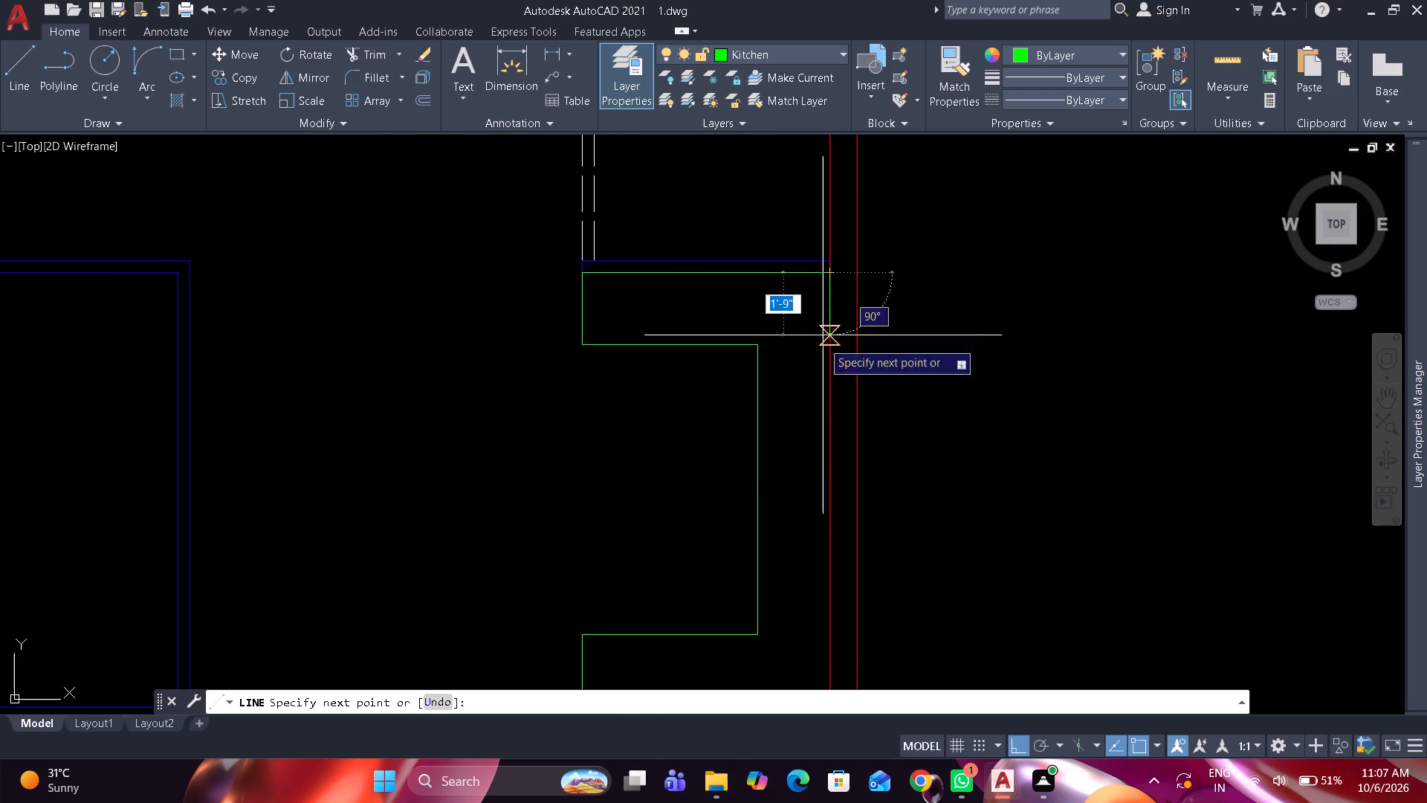
middle_drag(821, 486, 821, 372)
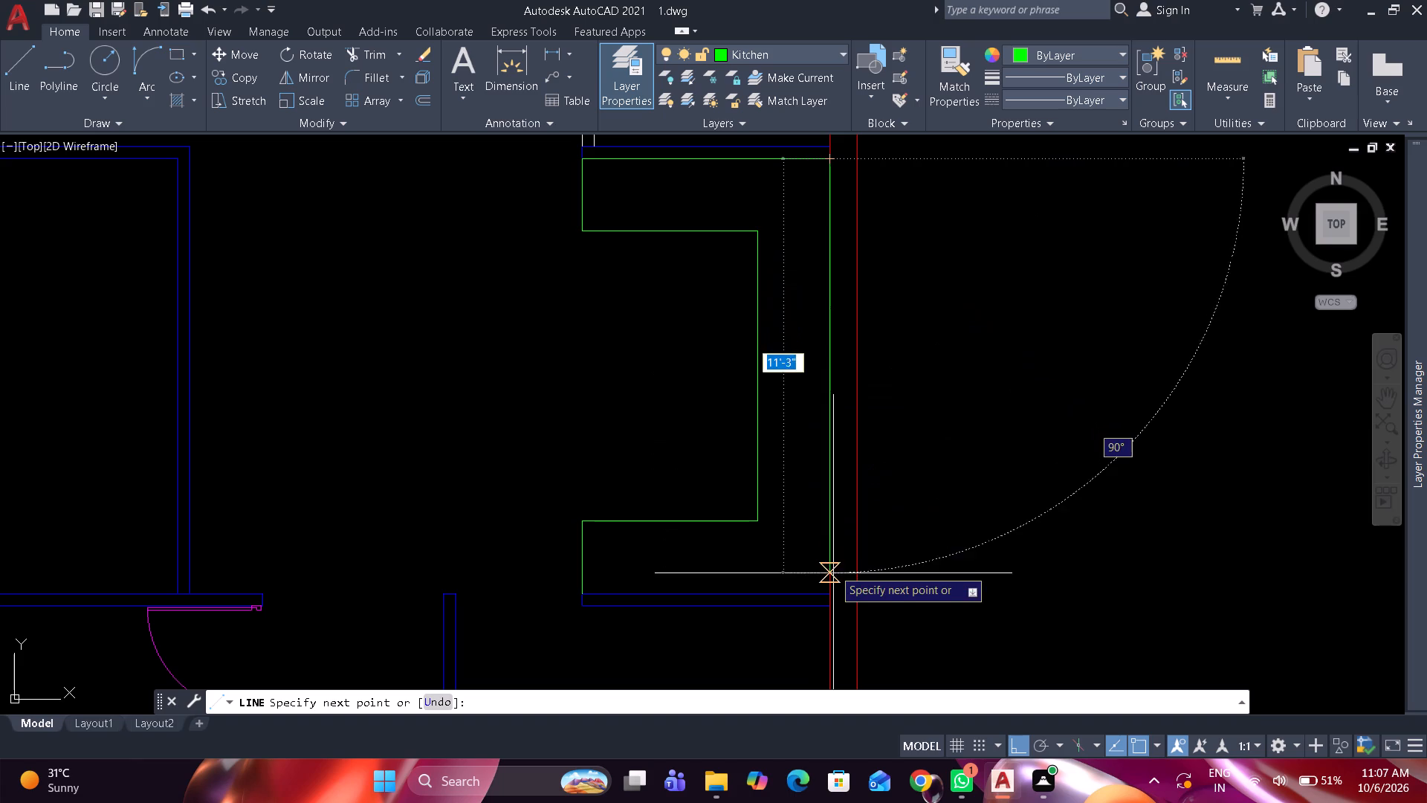
click(833, 586)
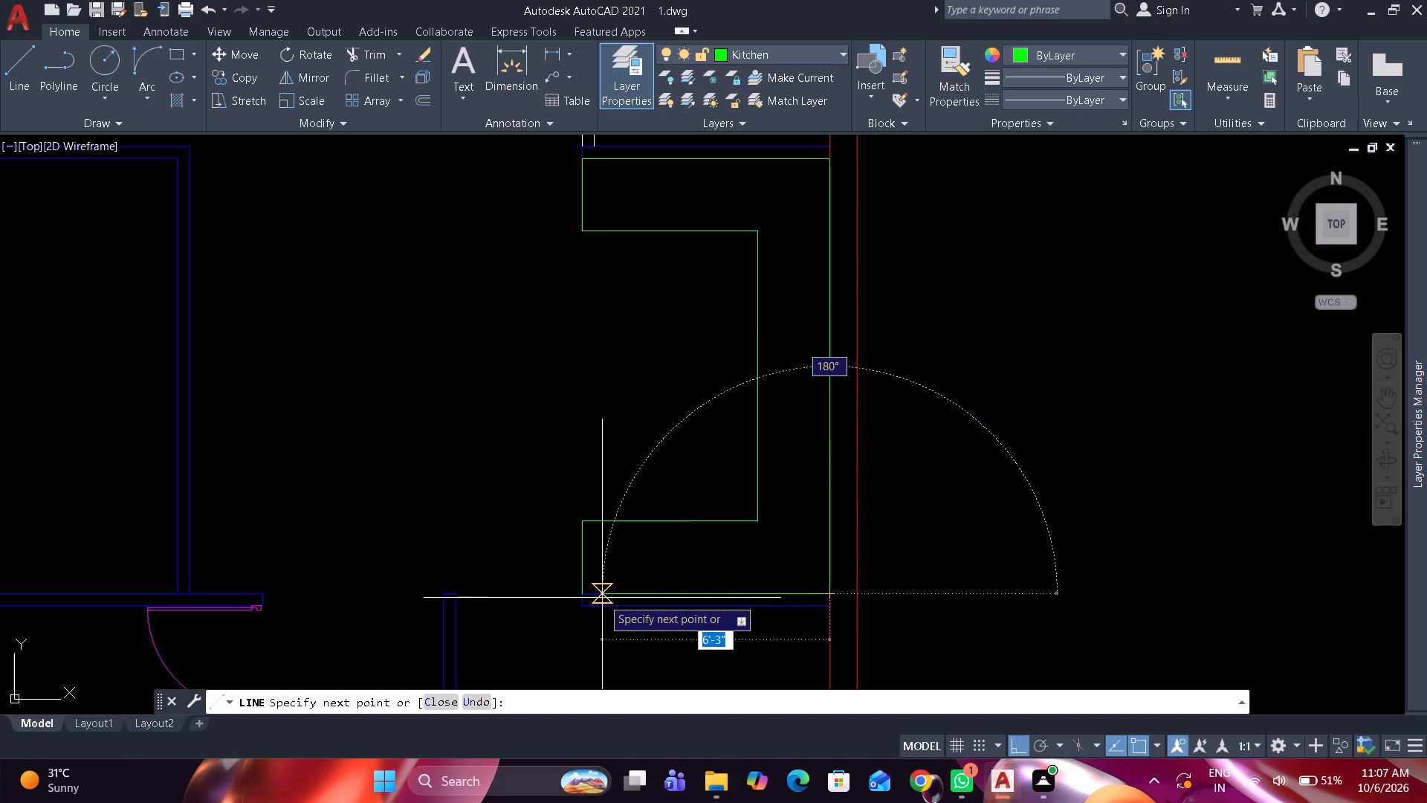
scroll(584, 598, up, 4)
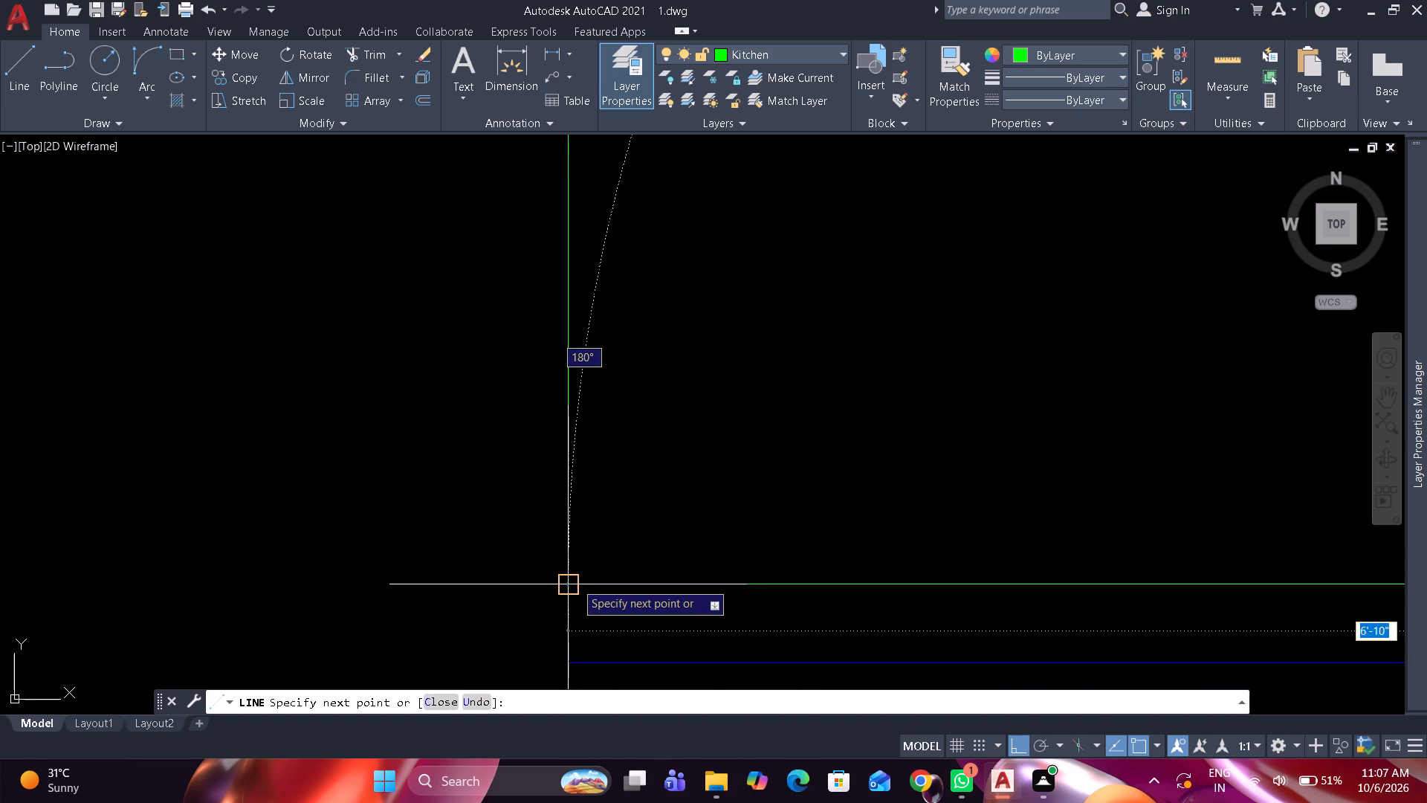
click(575, 582)
key(space)
scroll(731, 318, down, 6)
scroll(786, 555, down, 1)
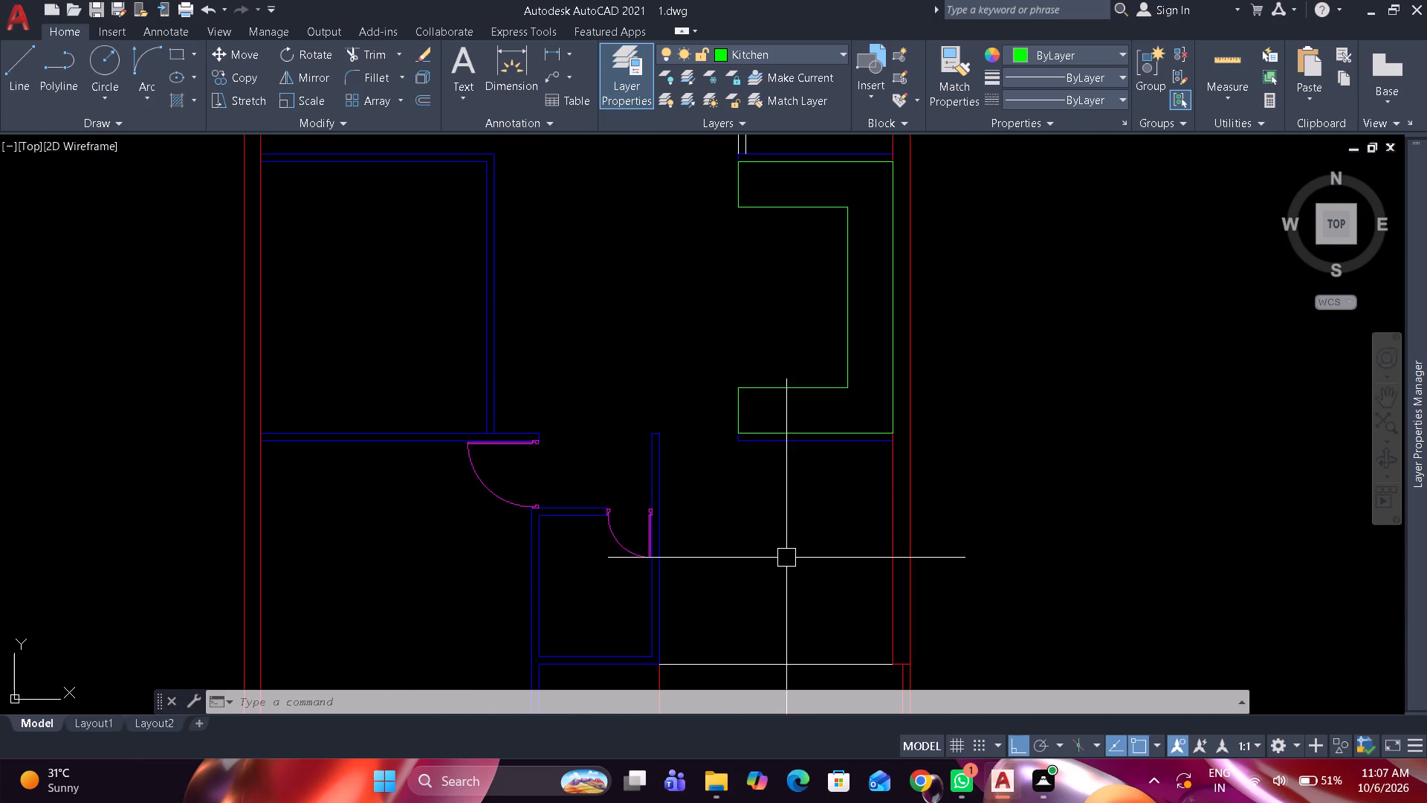
Offset the upper face of the west room's south partition 3' north into the room.
scroll(728, 499, down, 1)
middle_drag(711, 413, 756, 406)
scroll(745, 387, up, 1)
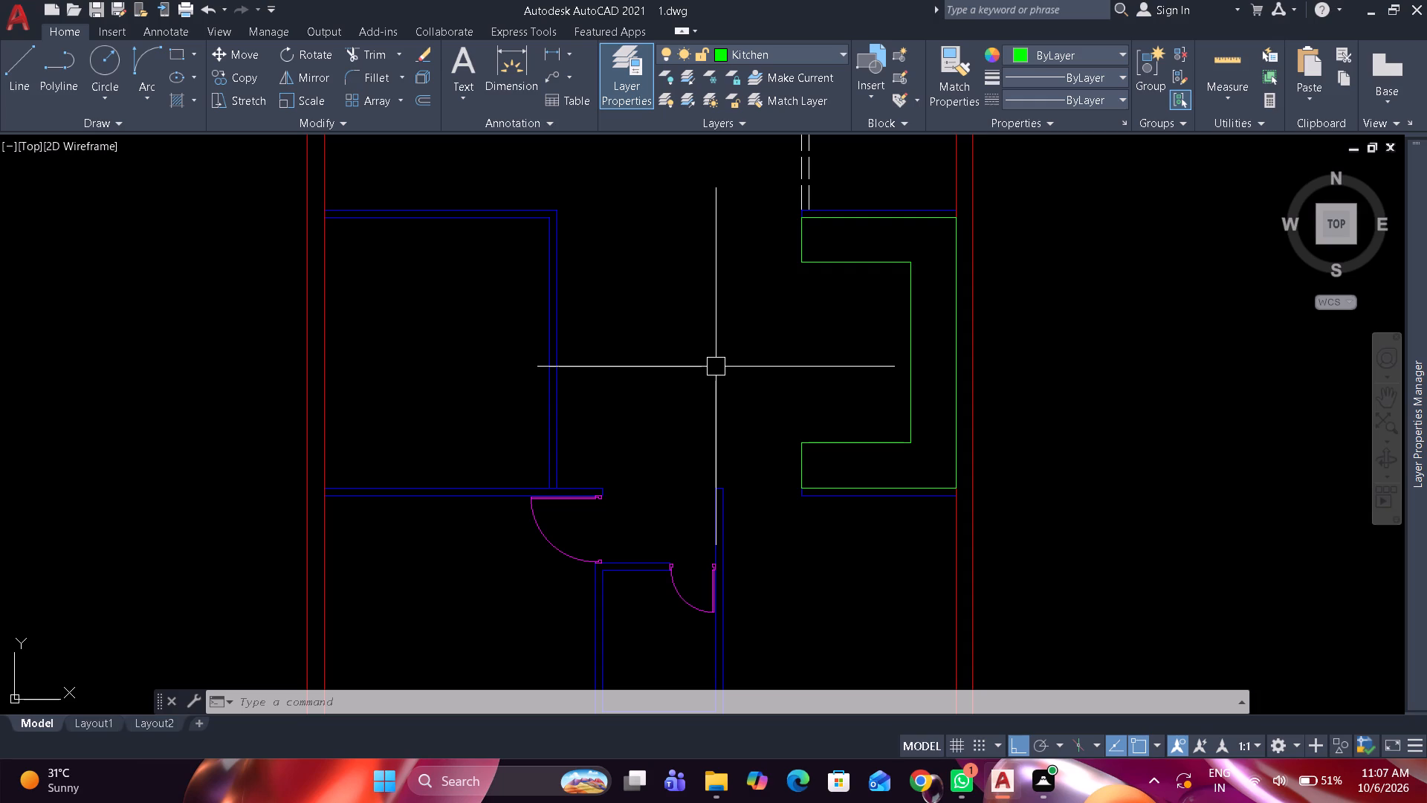
scroll(724, 325, down, 2)
middle_drag(724, 325, 710, 352)
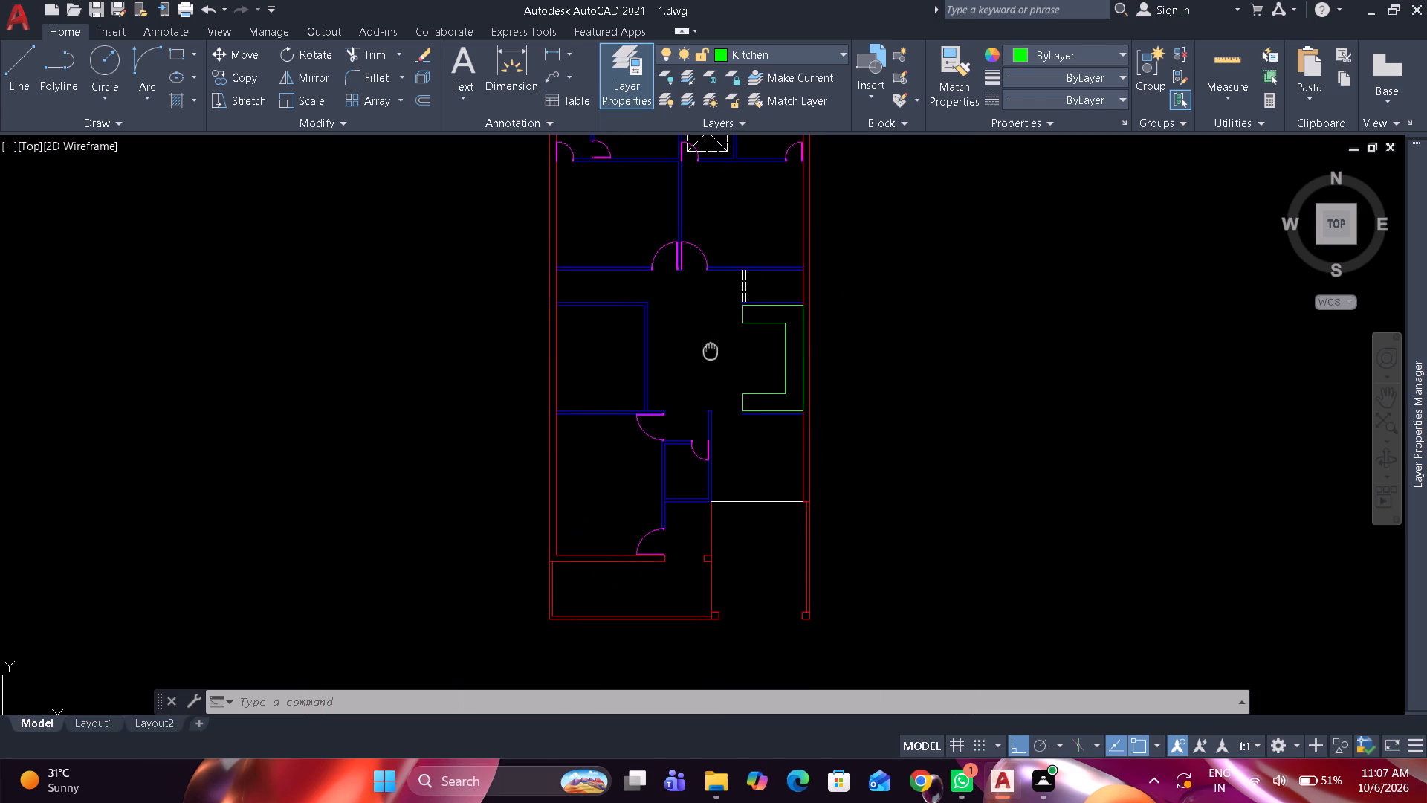
middle_drag(710, 352, 695, 409)
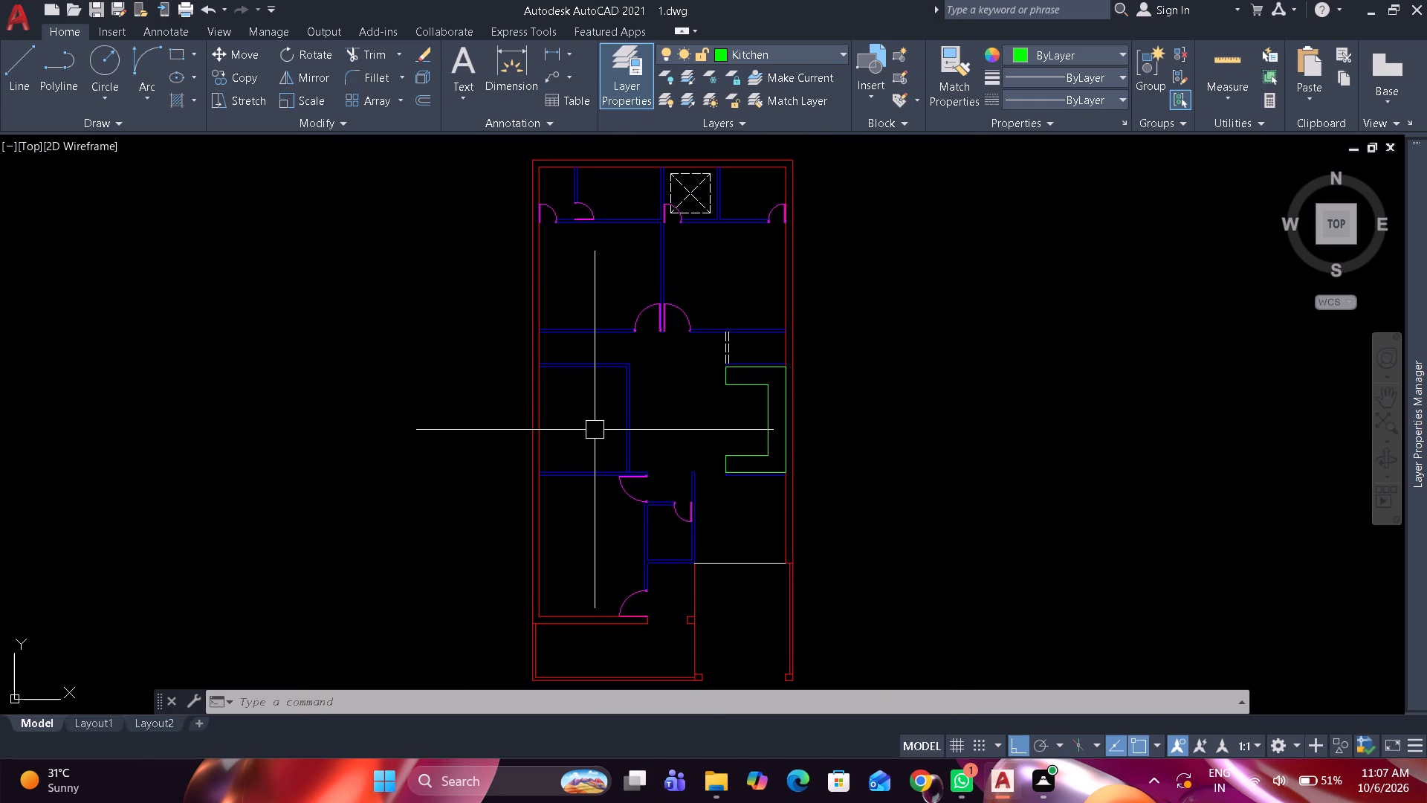
scroll(594, 430, up, 1)
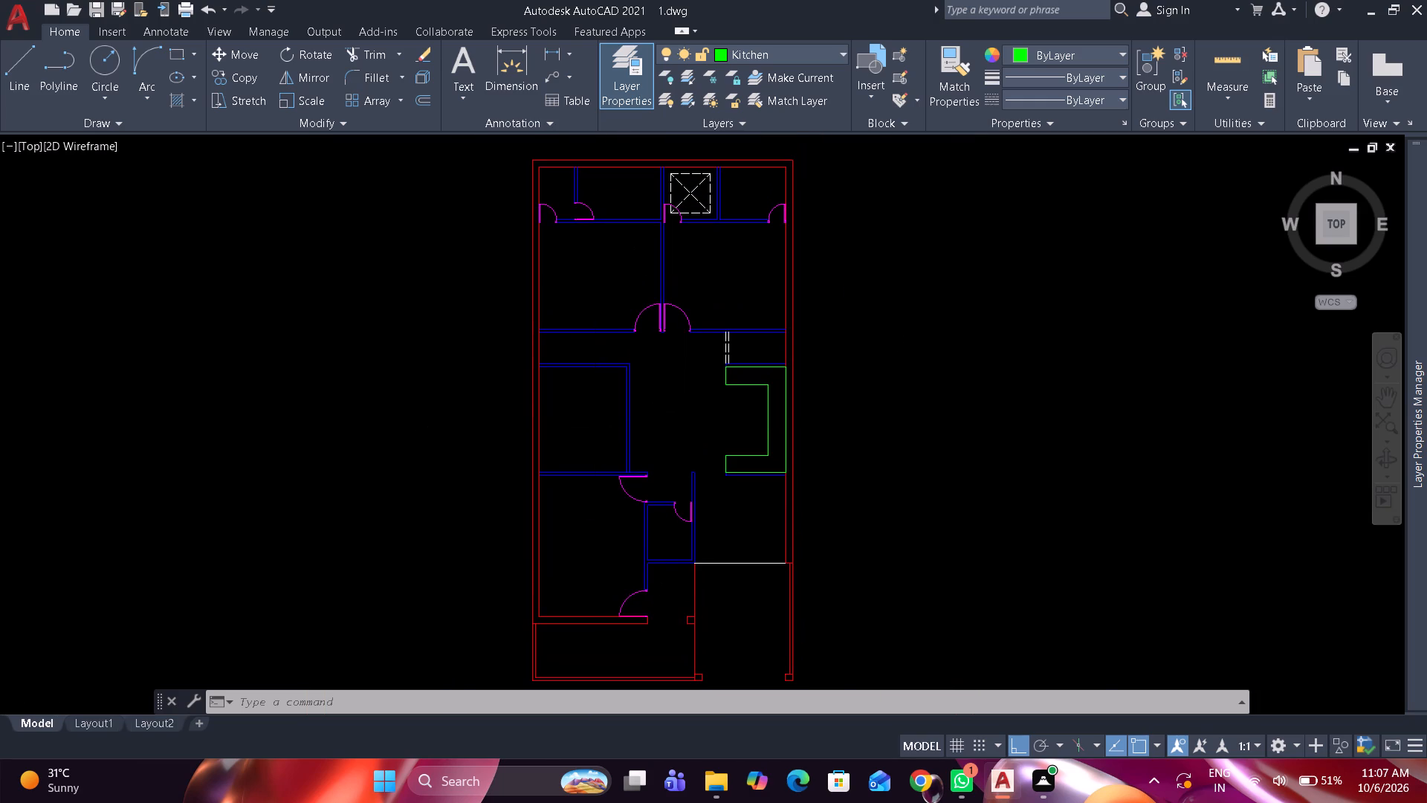
scroll(594, 430, up, 1)
middle_drag(593, 439, 592, 517)
scroll(638, 613, up, 1)
scroll(624, 671, up, 1)
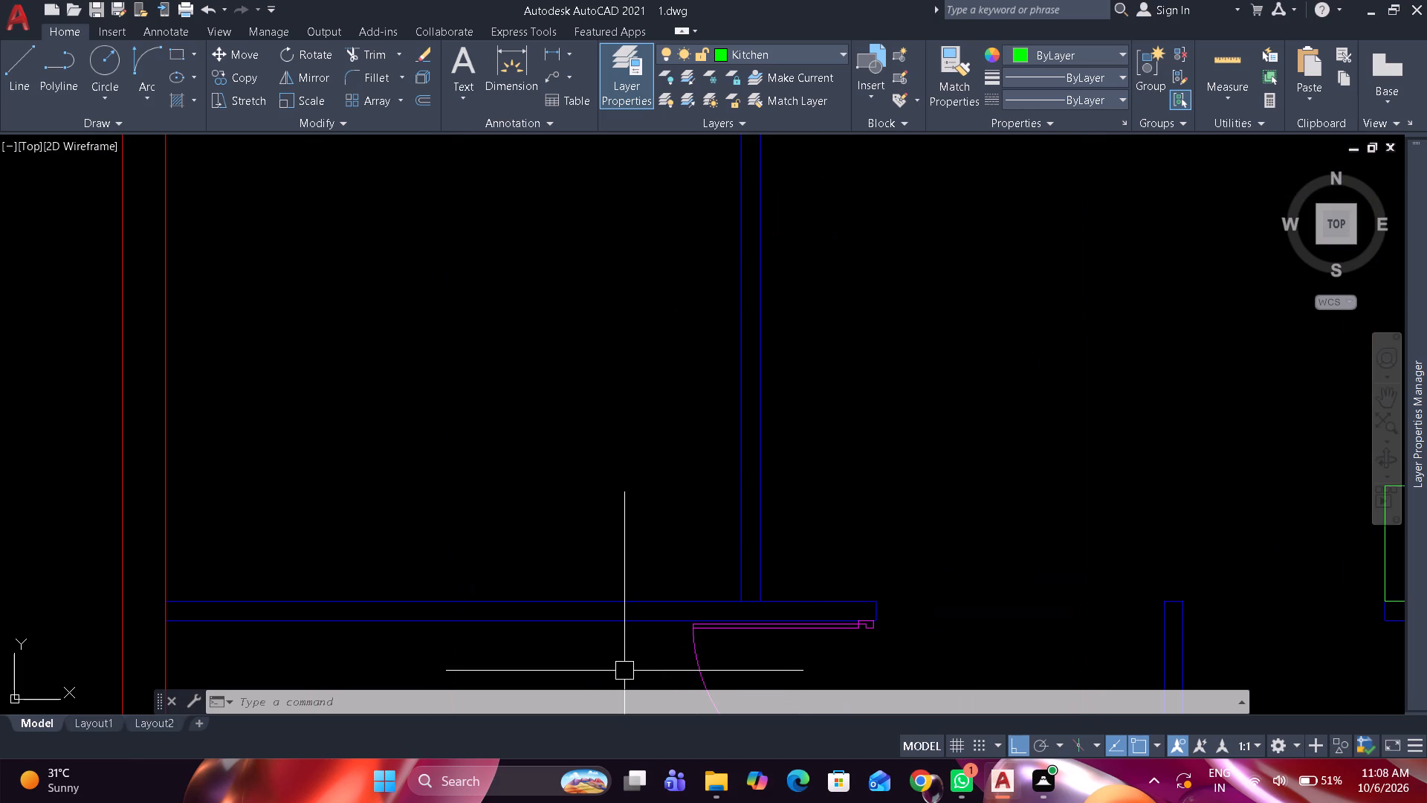
key(o)
key(space)
key(3)
key(apostrophe)
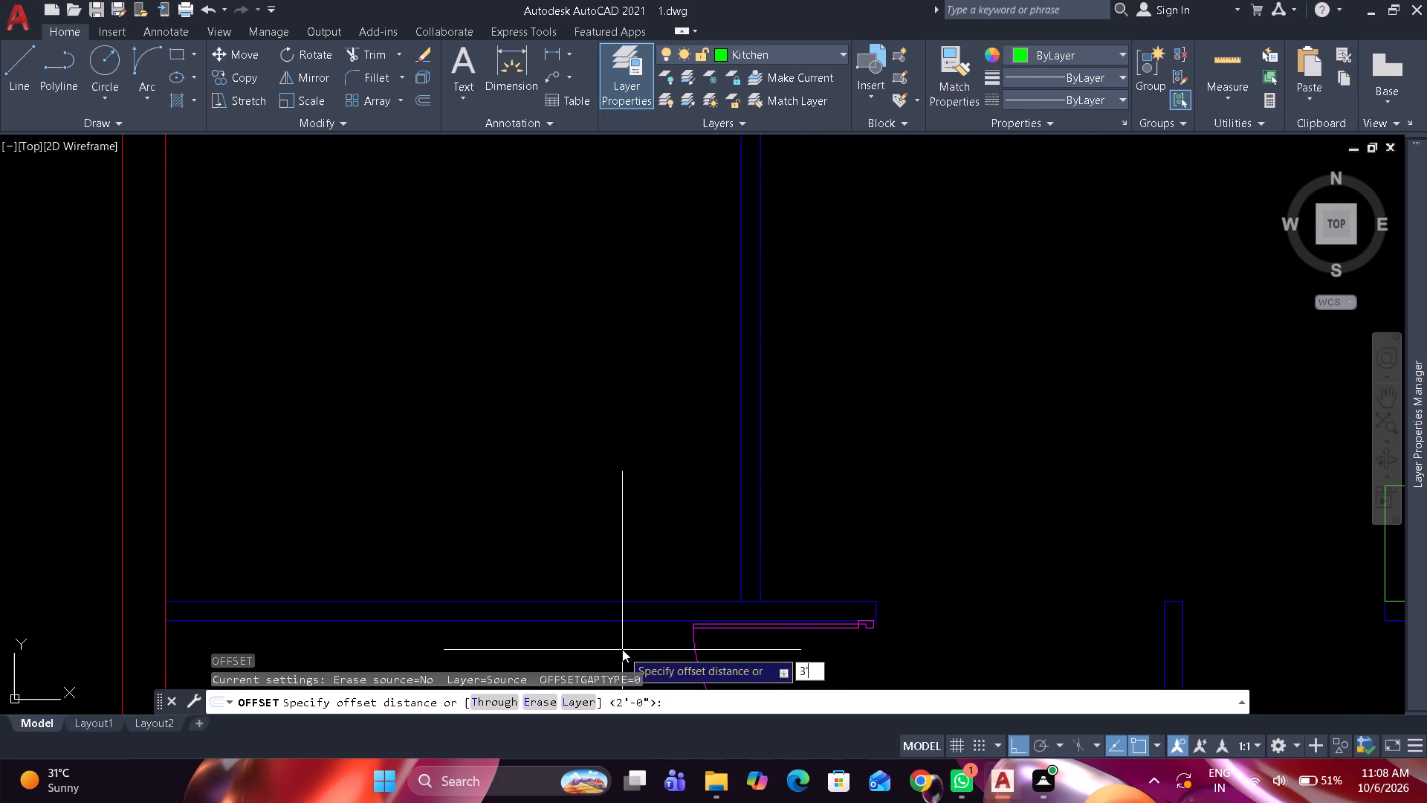
key(space)
drag(633, 596, 633, 585)
click(641, 499)
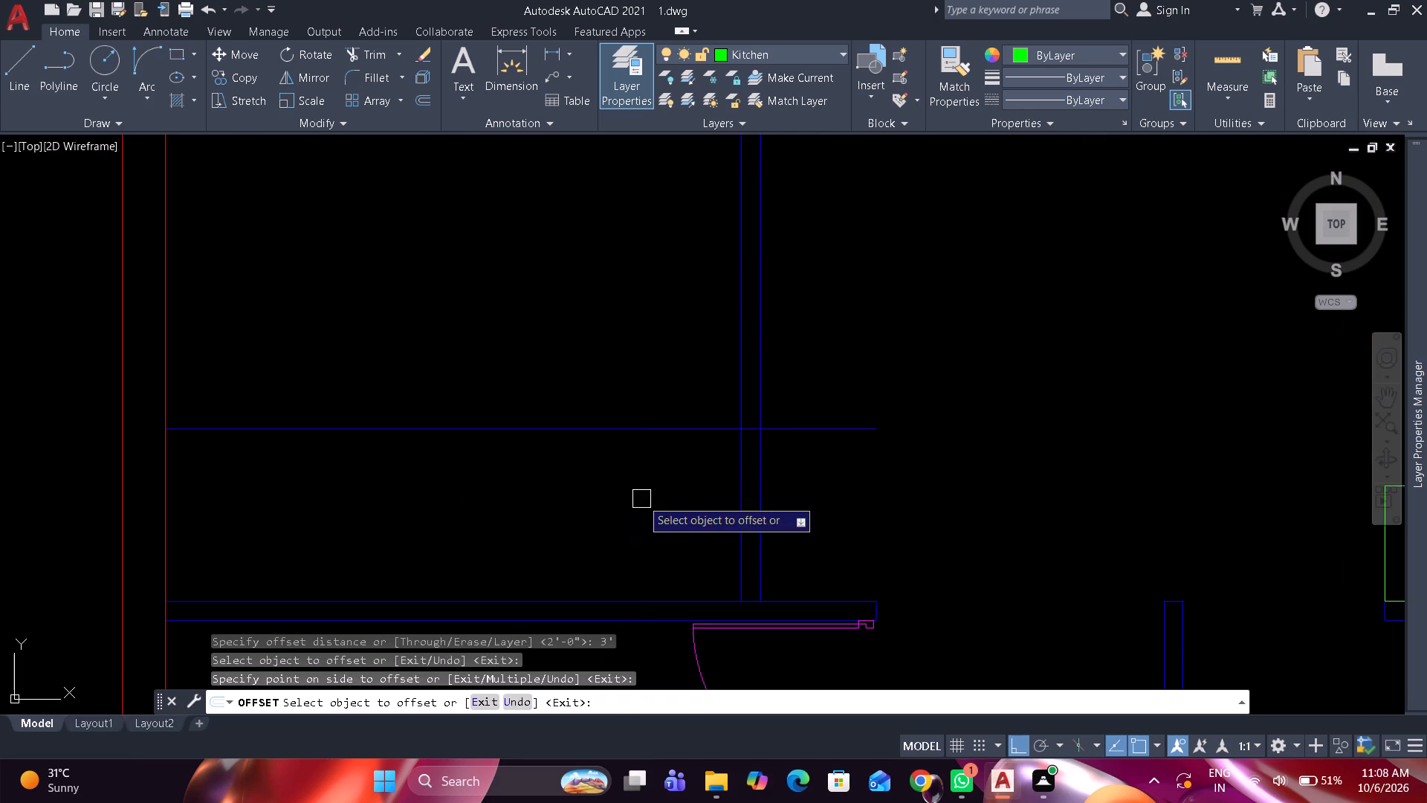
key(space)
Trim the offset line and the west room's east partition to leave a 3' door opening at the partition's south end.
text(tr)
key(space)
drag(672, 381, 718, 495)
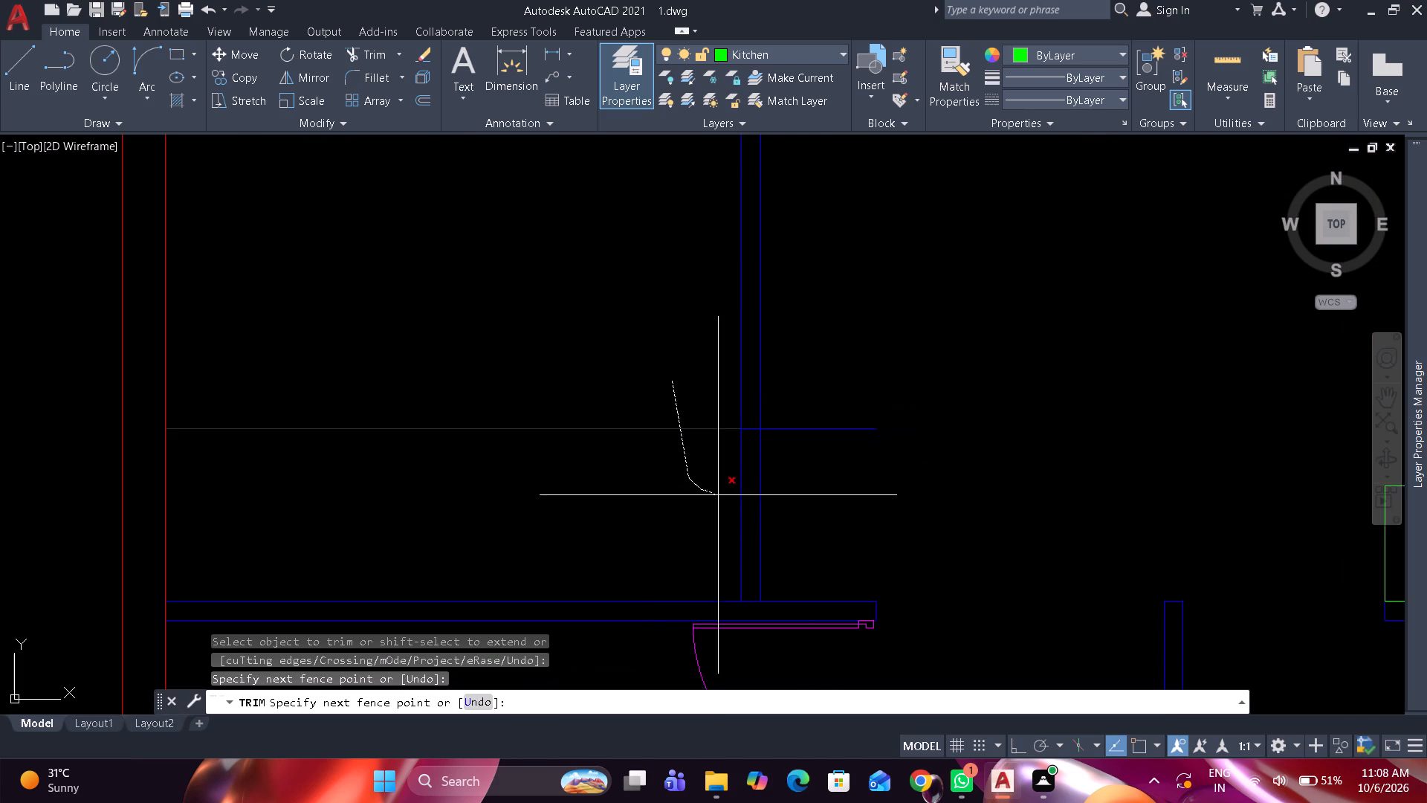
drag(718, 495, 841, 392)
key(space)
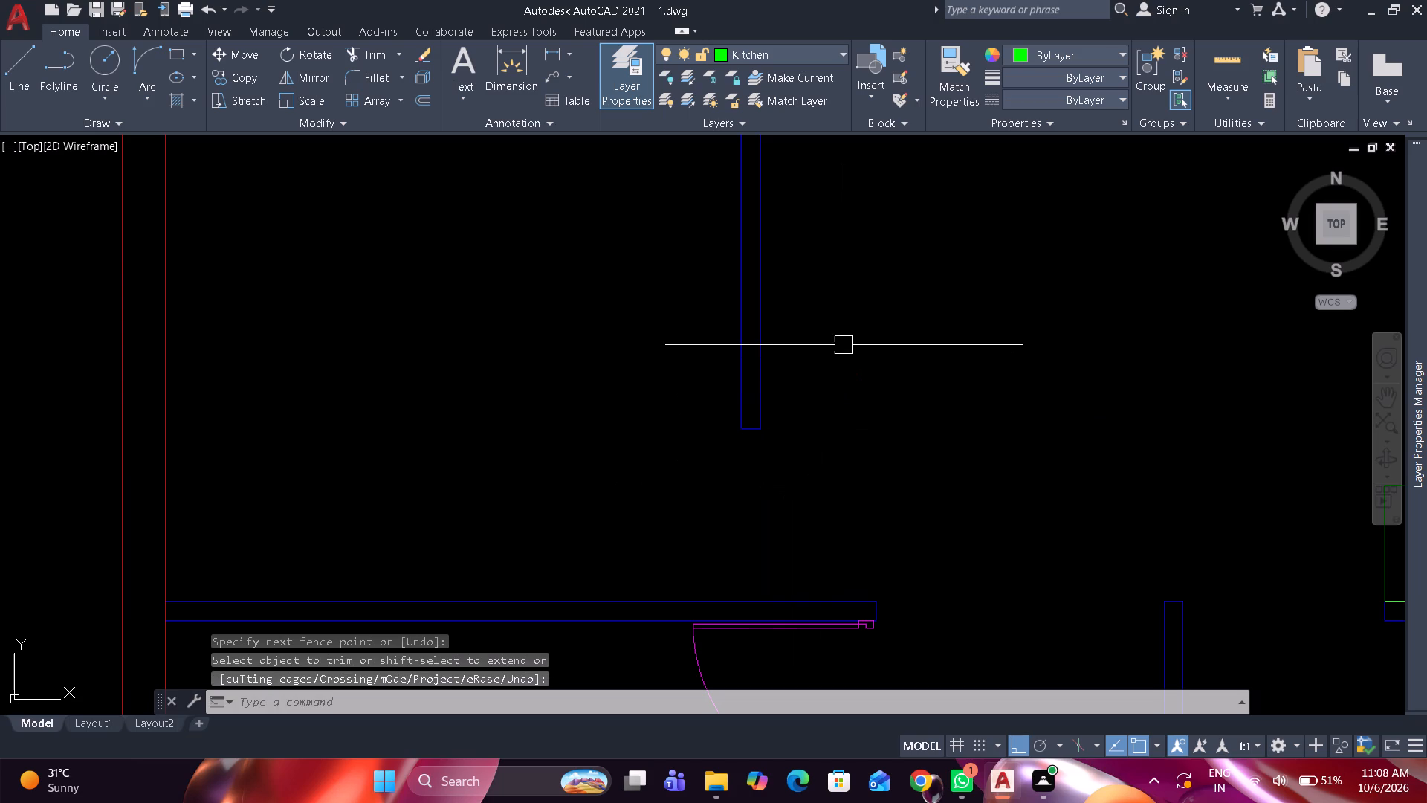
Copy the southwest room's lower door with both jambs into the west room's new opening, from jamb midpoint to partition-end midpoint.
scroll(844, 345, down, 4)
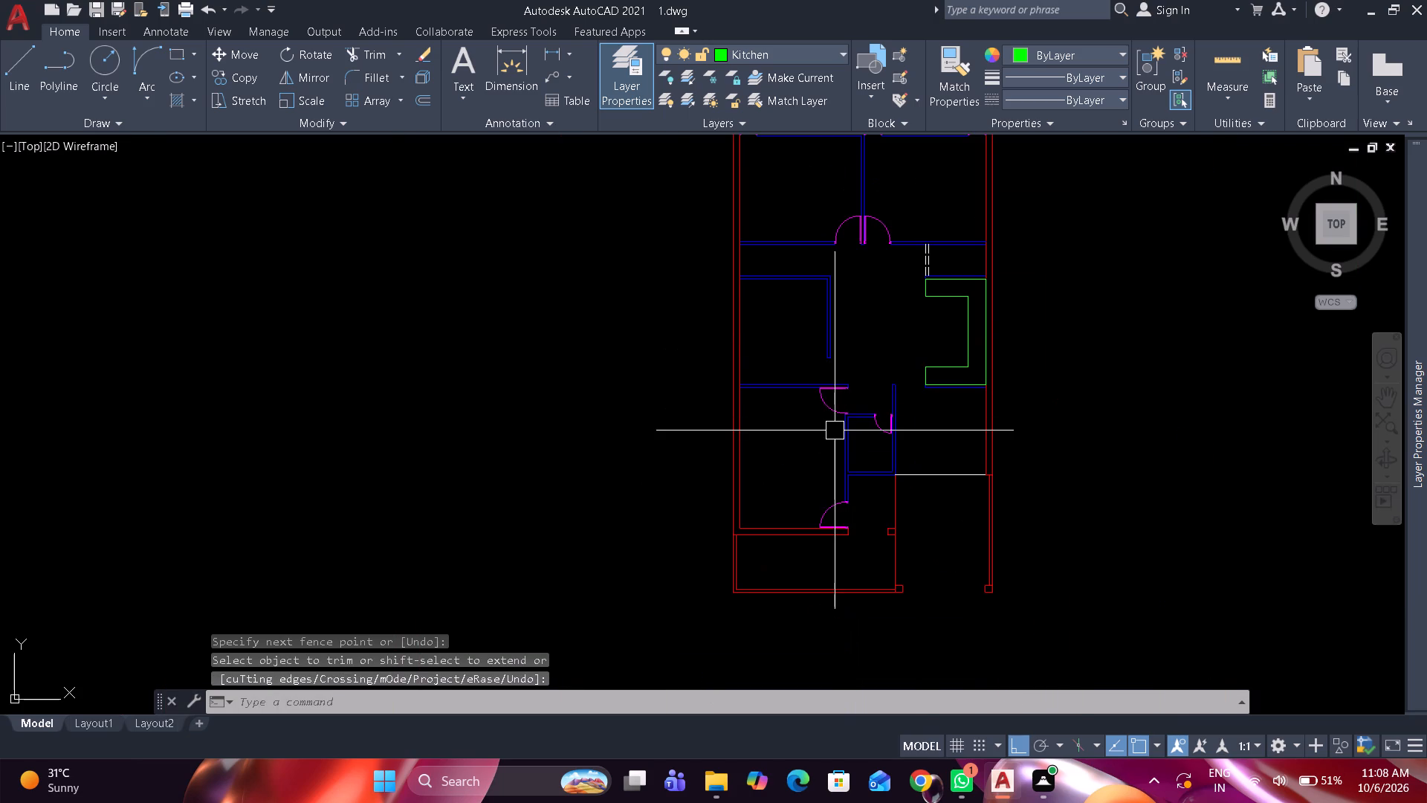
scroll(849, 532, up, 5)
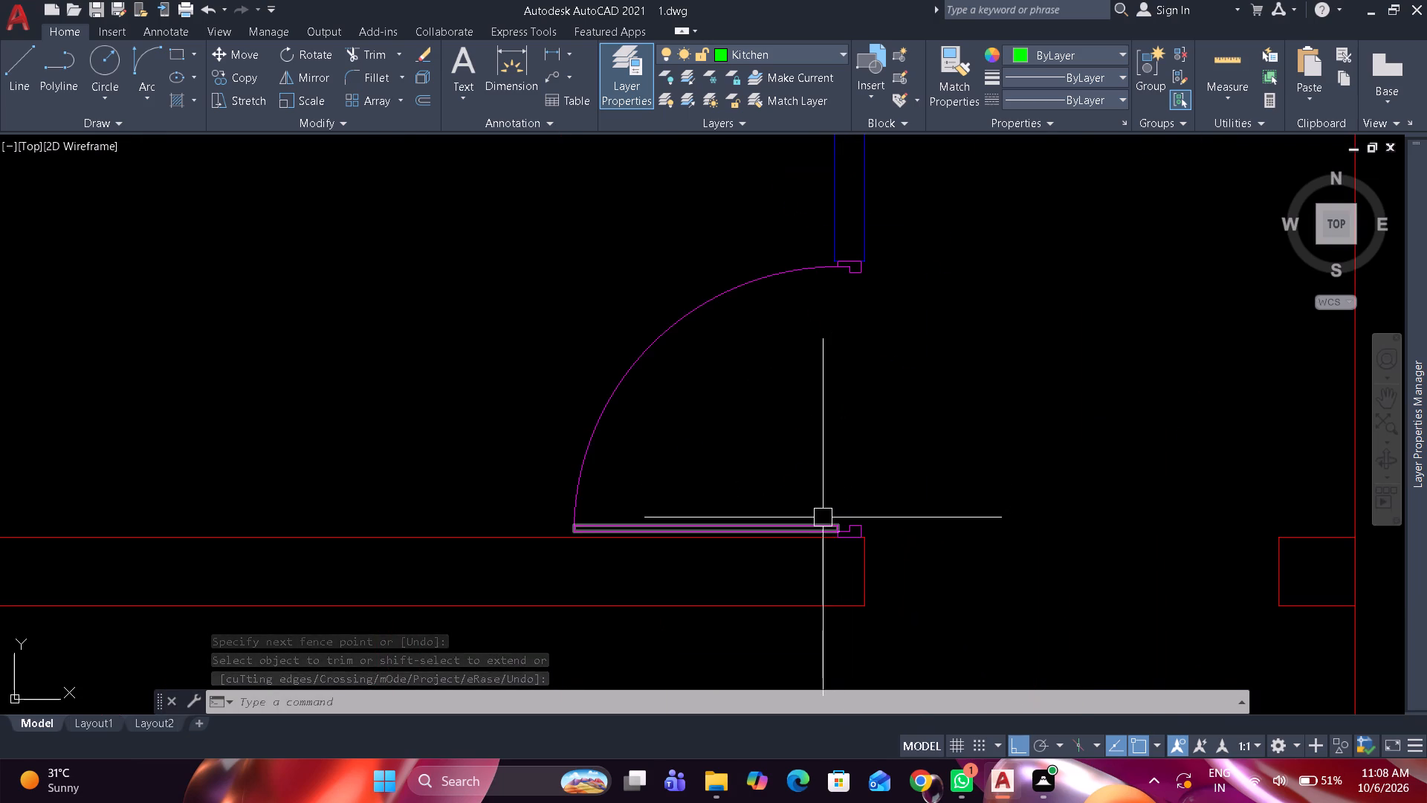
click(823, 517)
click(865, 518)
drag(698, 309, 722, 309)
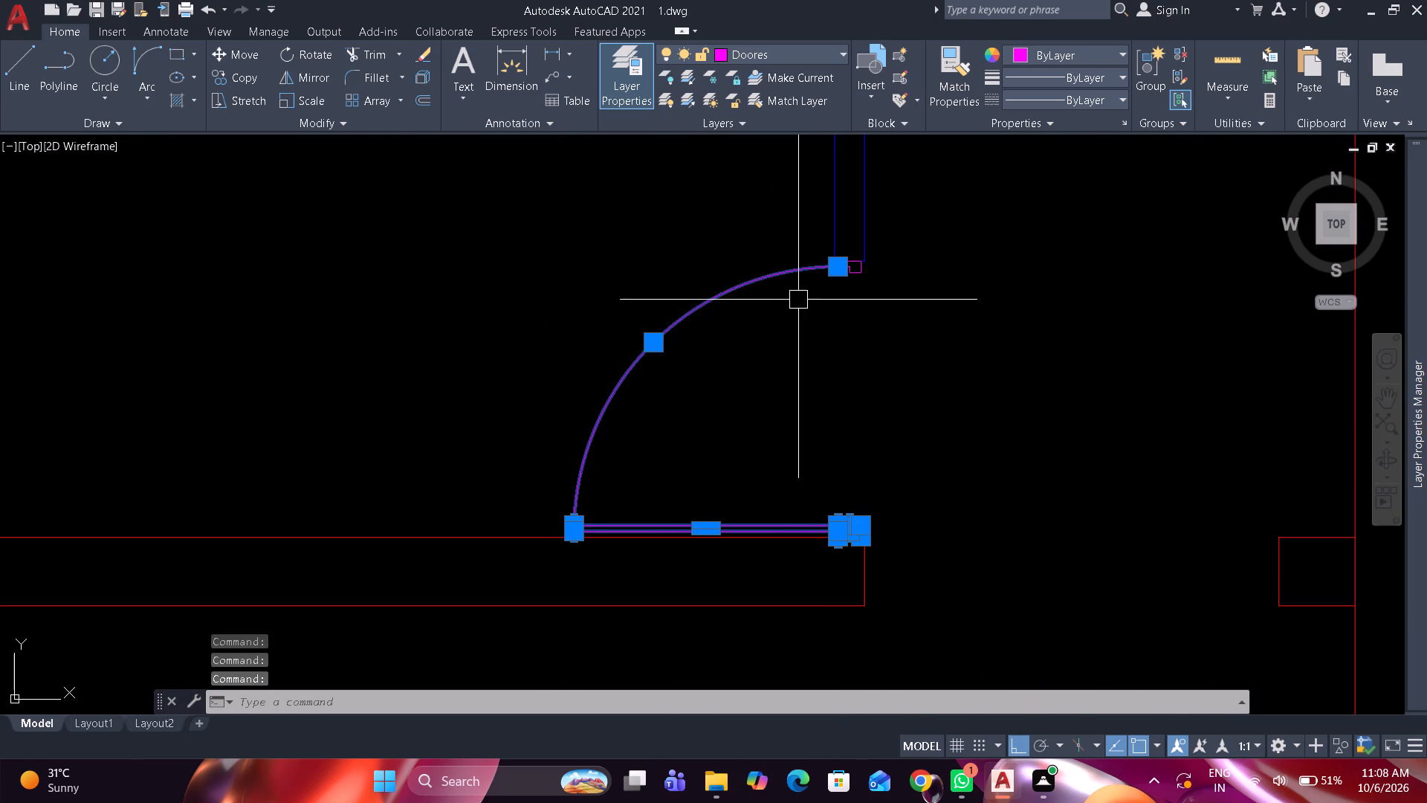
click(862, 277)
text(co)
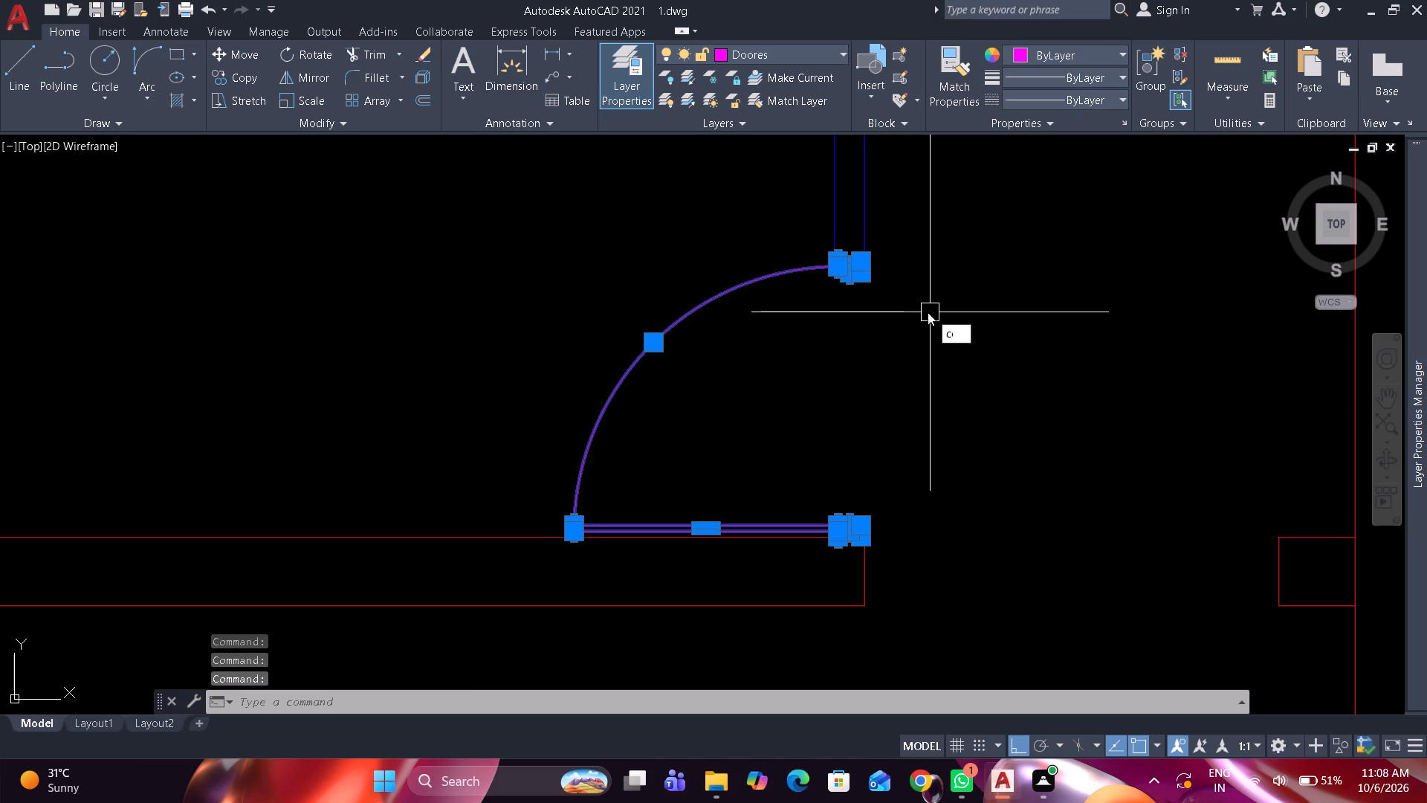
key(space)
scroll(848, 213, up, 3)
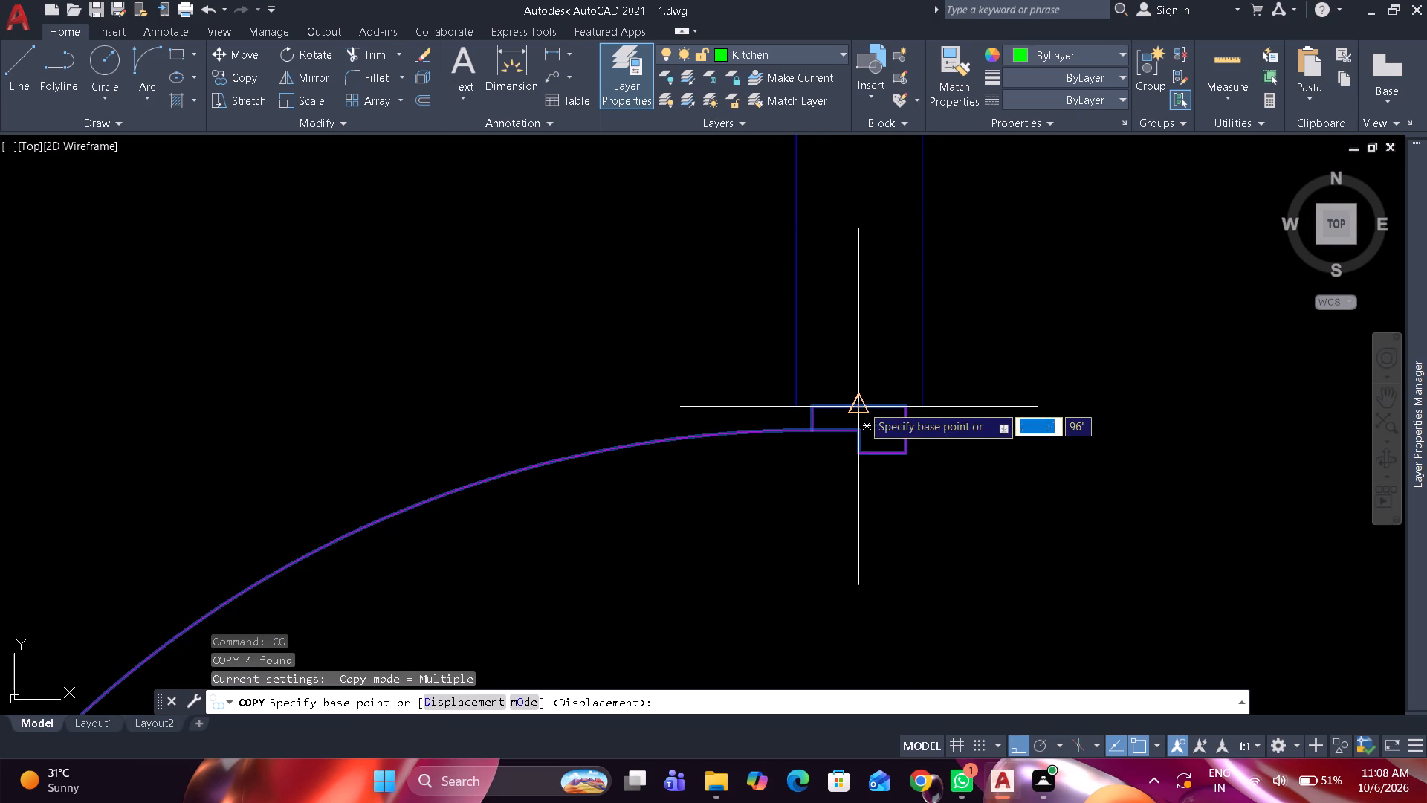
click(862, 405)
scroll(860, 404, down, 10)
middle_drag(851, 414, 849, 575)
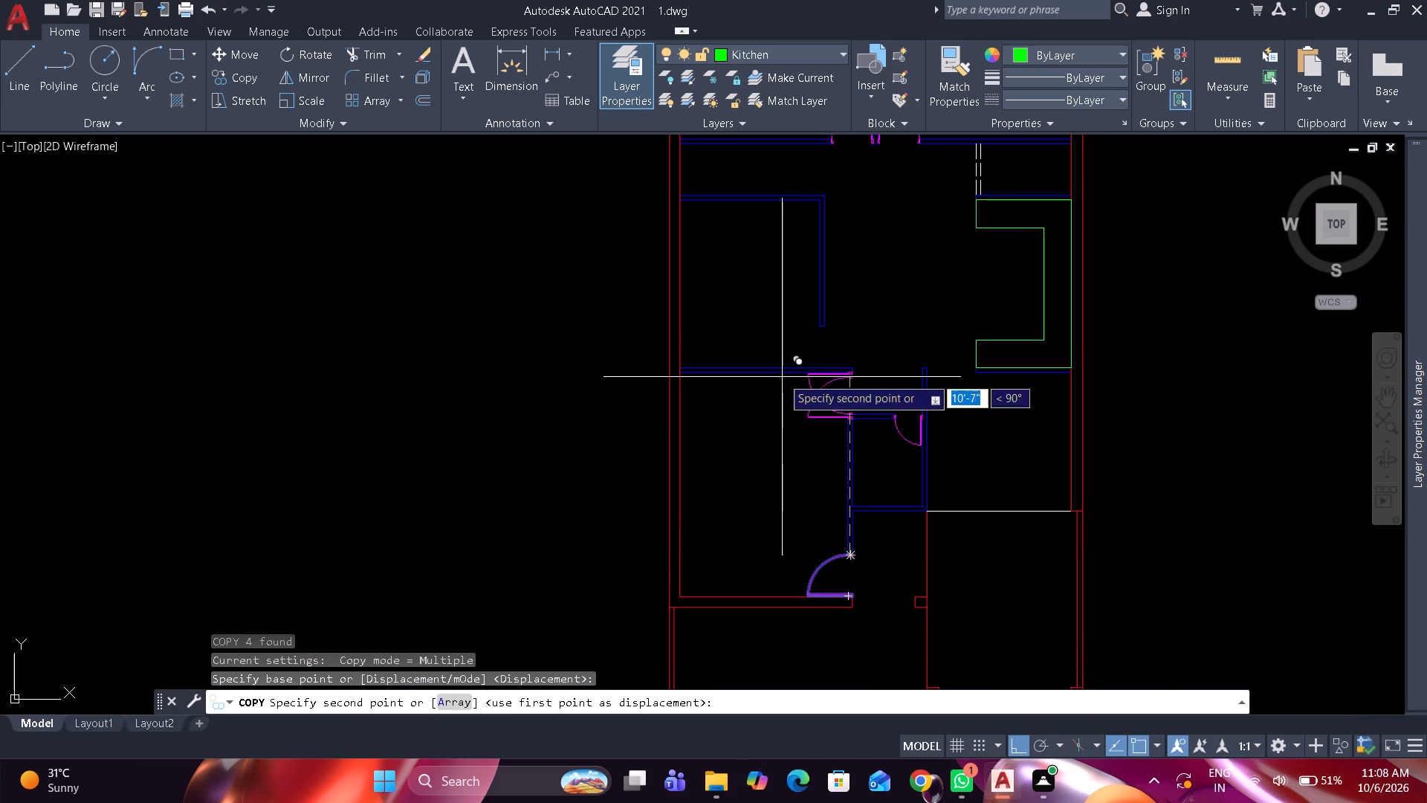
scroll(780, 373, up, 3)
click(951, 184)
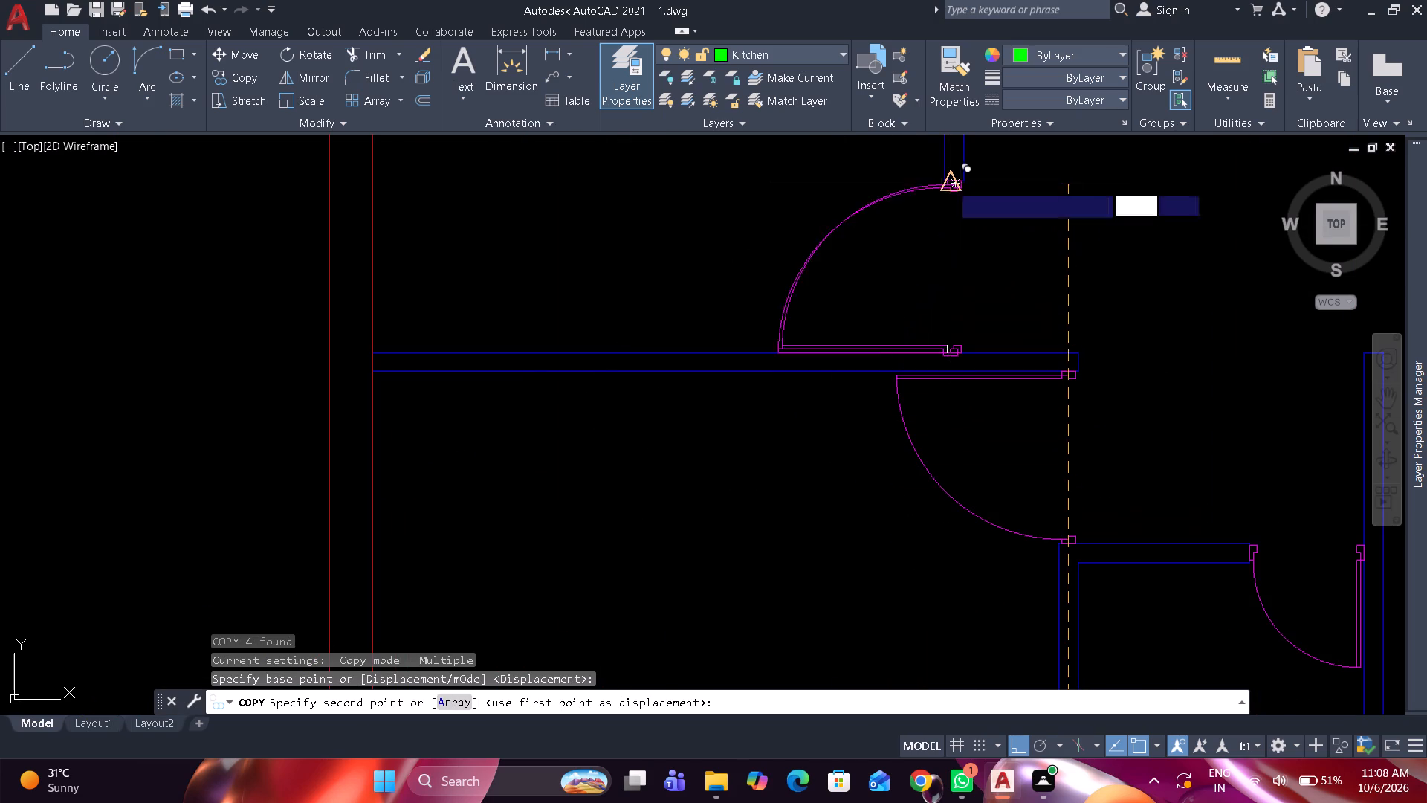
key(space)
Make layer 0 current and set the current linetype to ACAD_ISO02W100.
middle_drag(896, 251, 865, 357)
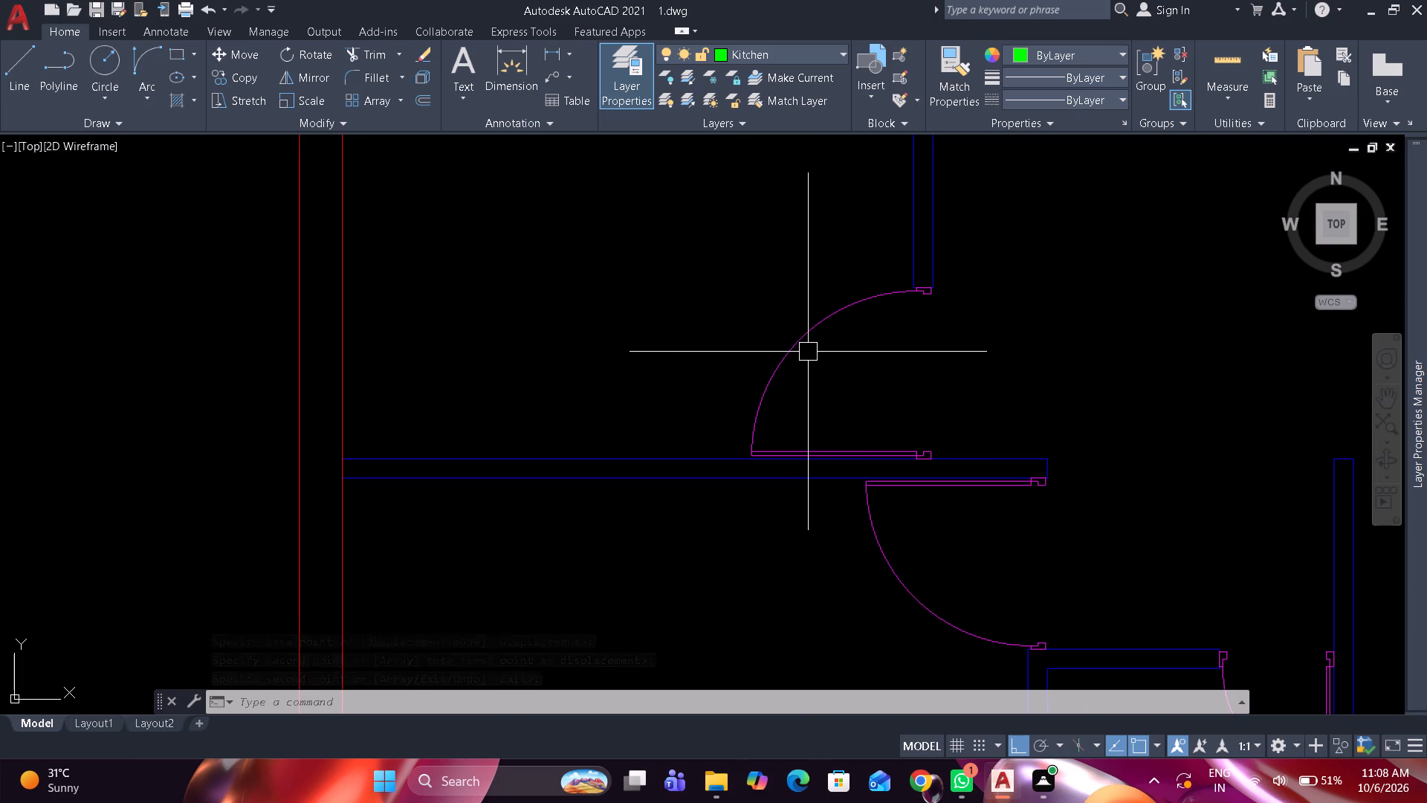
scroll(808, 352, down, 4)
middle_drag(808, 351, 805, 449)
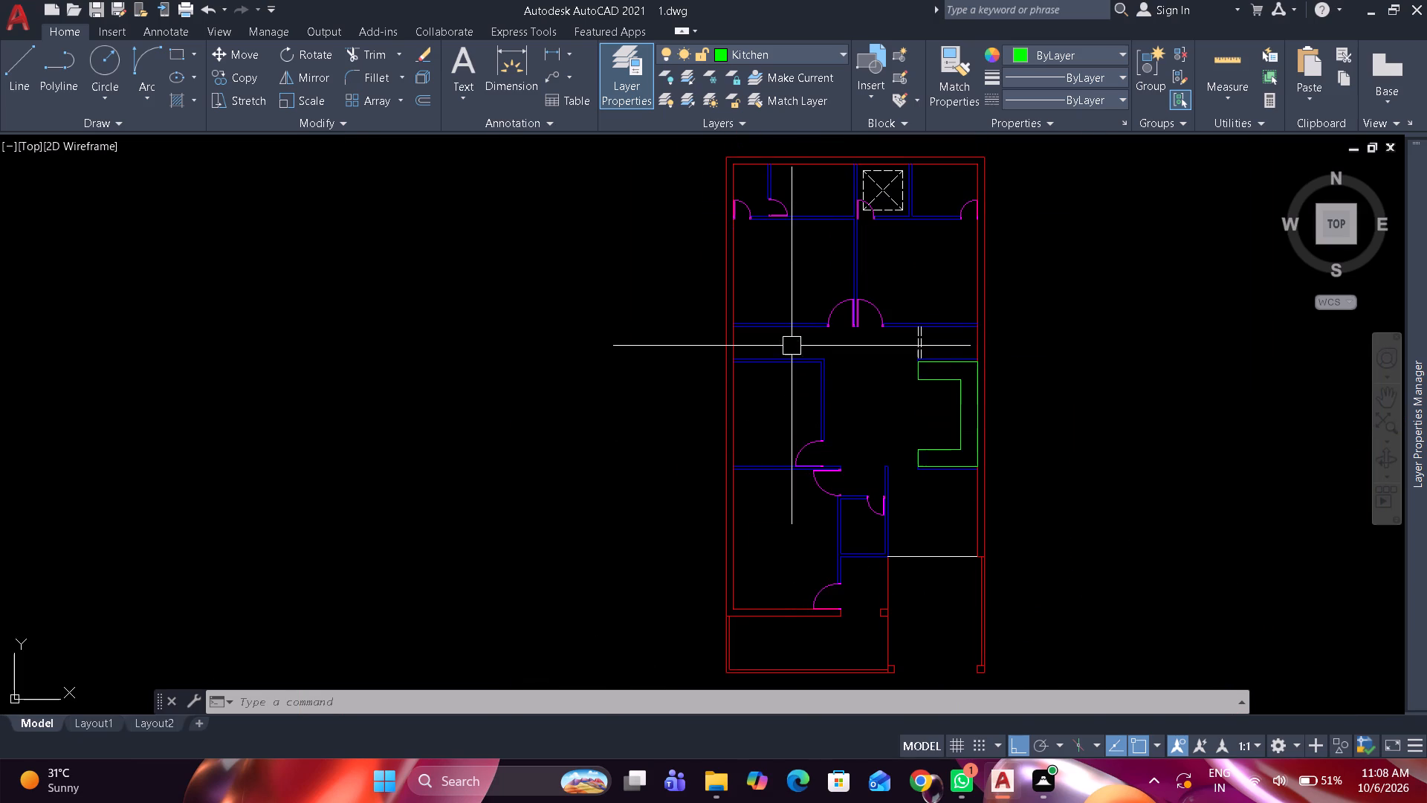
scroll(786, 314, up, 3)
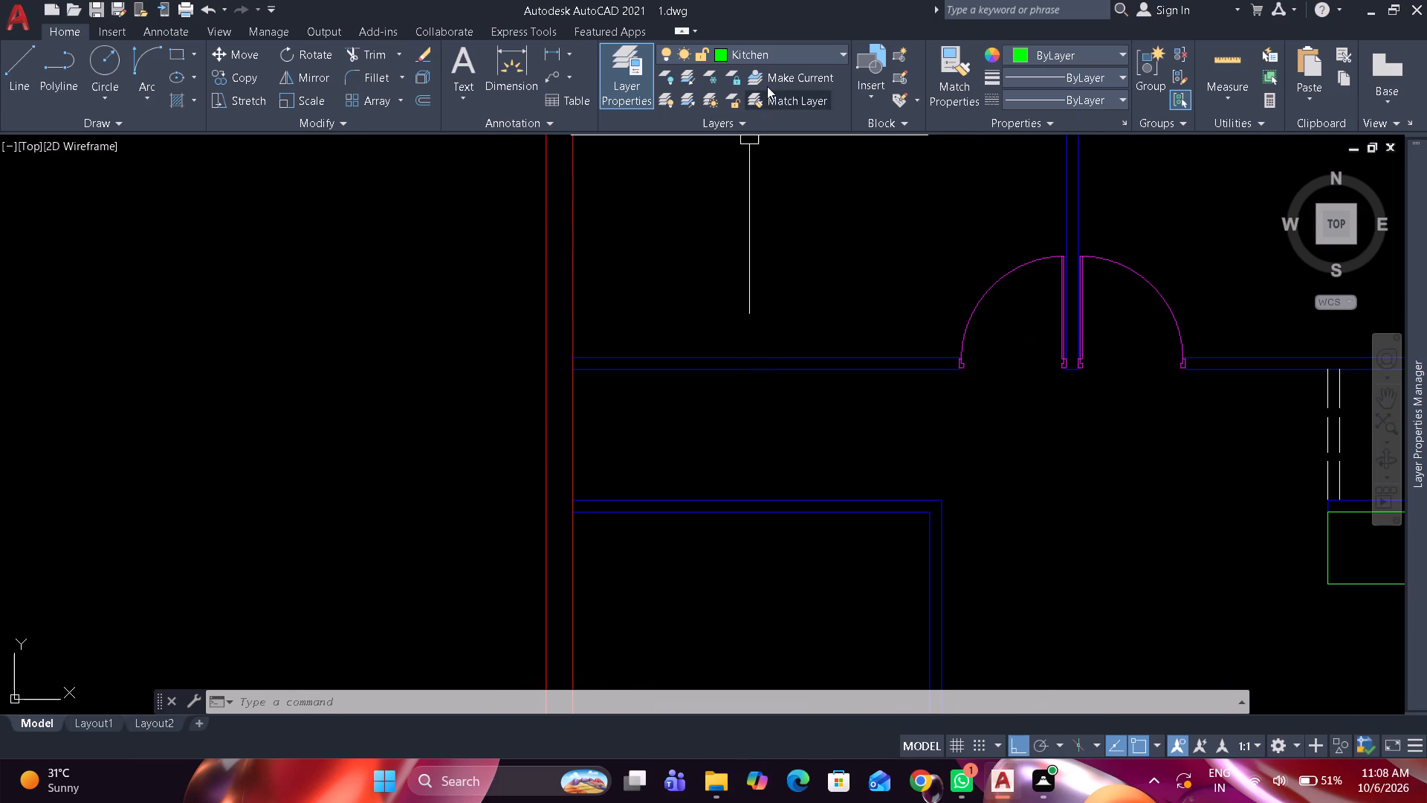
click(785, 57)
click(776, 79)
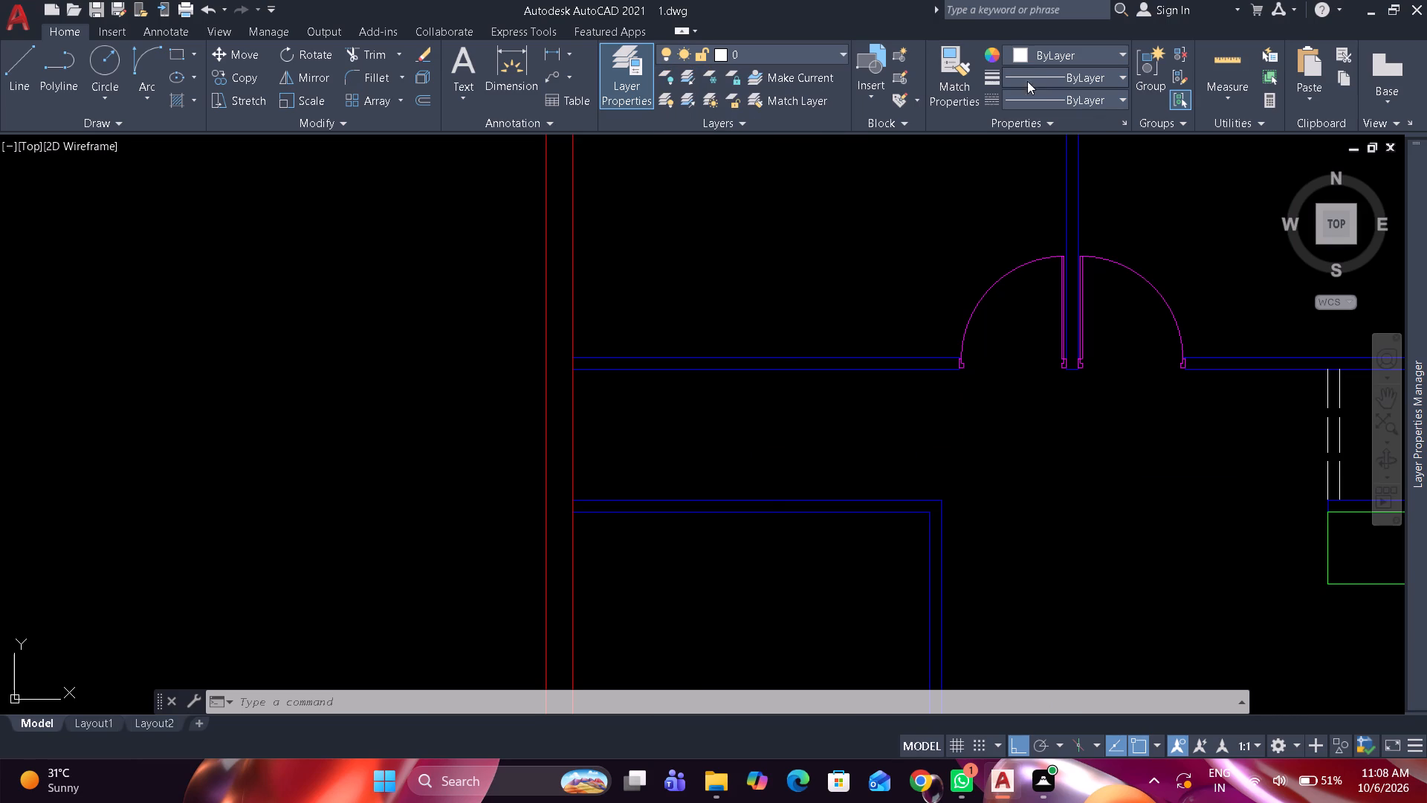
click(1038, 93)
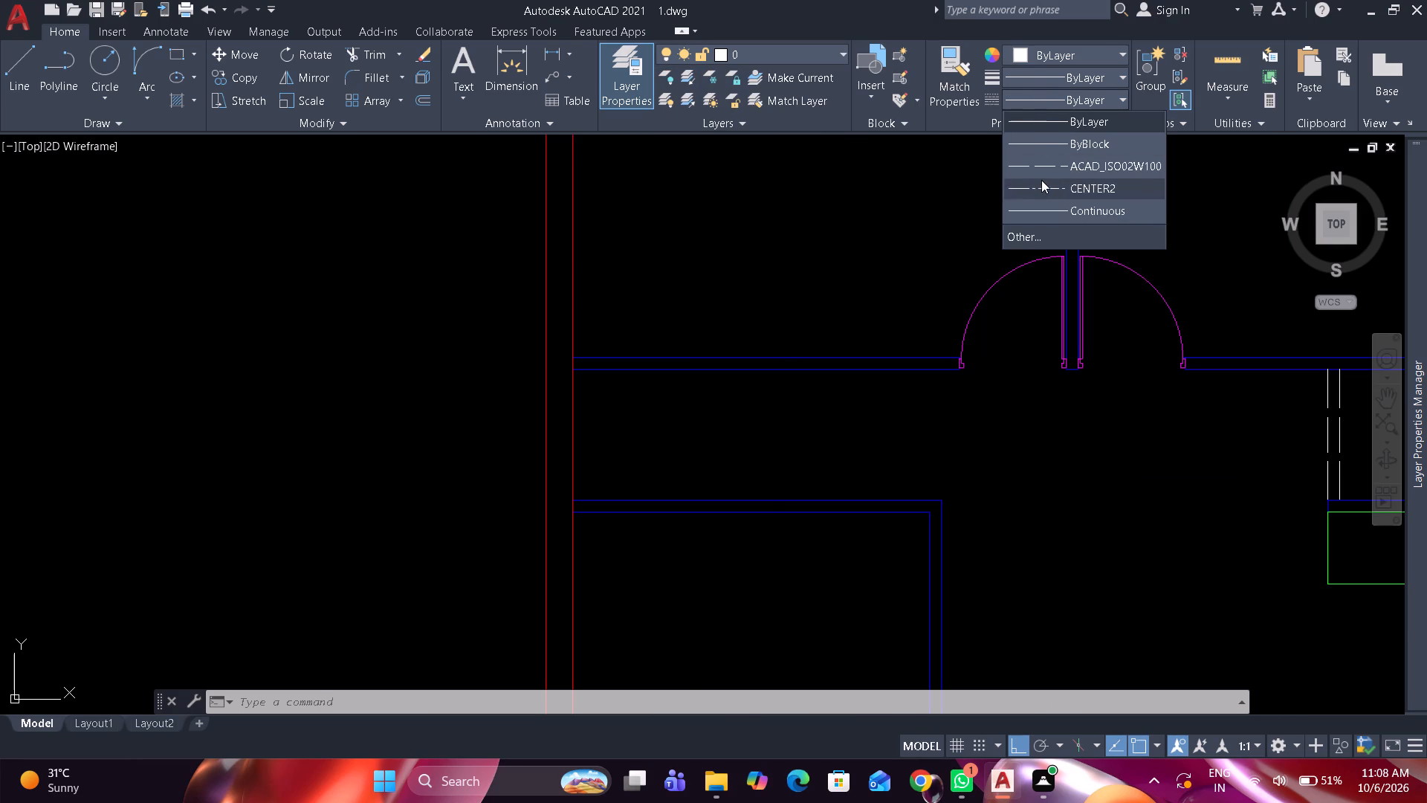
click(1041, 175)
scroll(601, 457, up, 1)
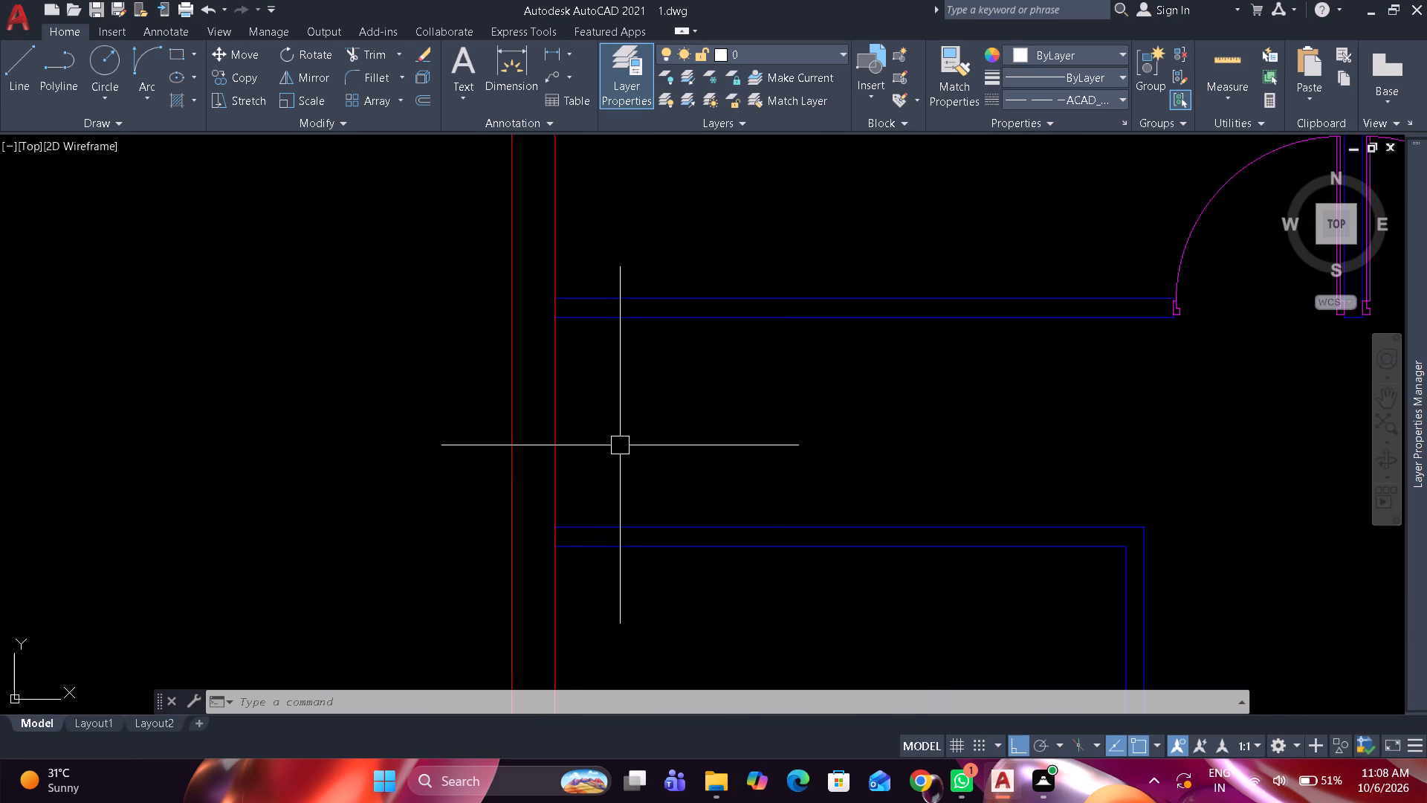
Draw a dashed north-south line about 3'-8" long between the two west partitions, near the west outer wall.
text(l)
key(space)
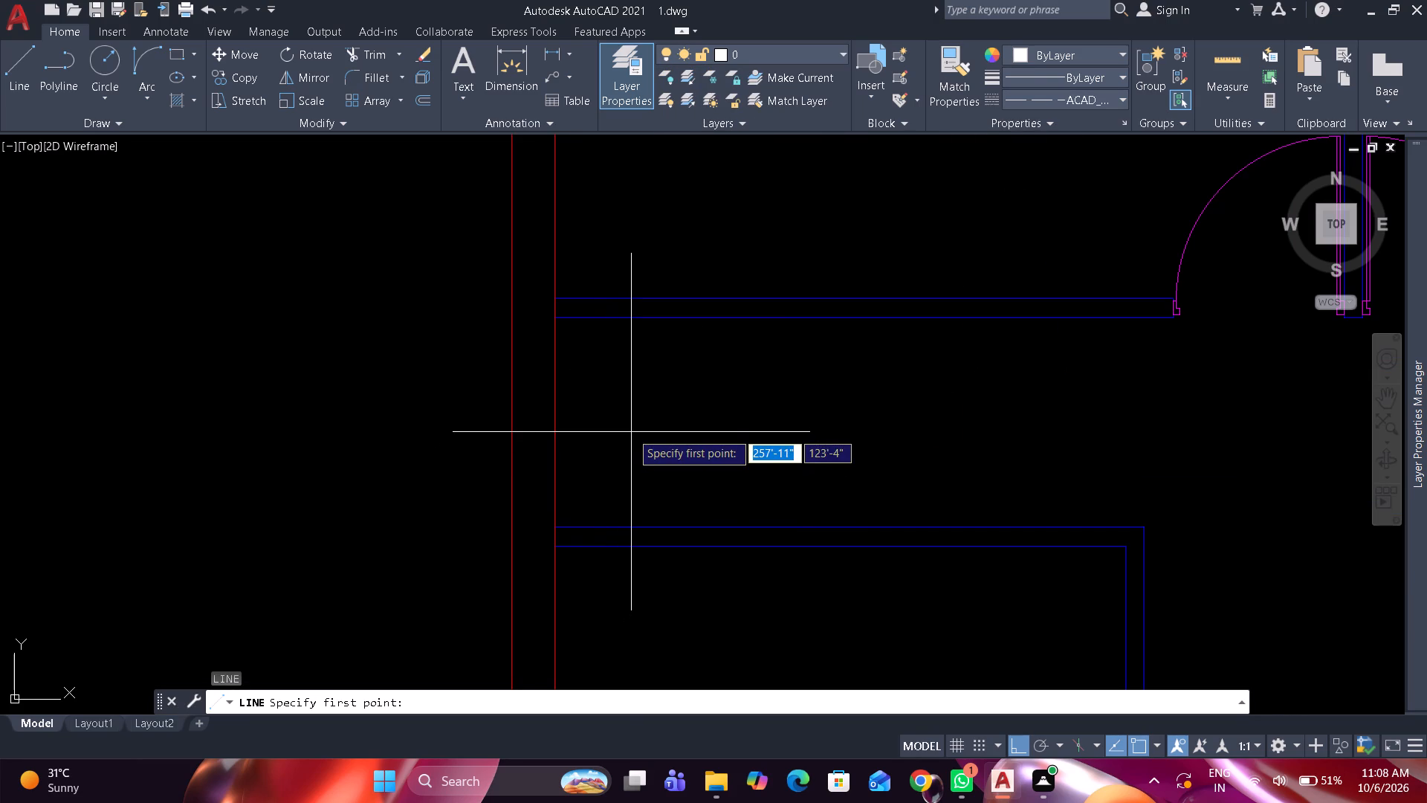
click(629, 315)
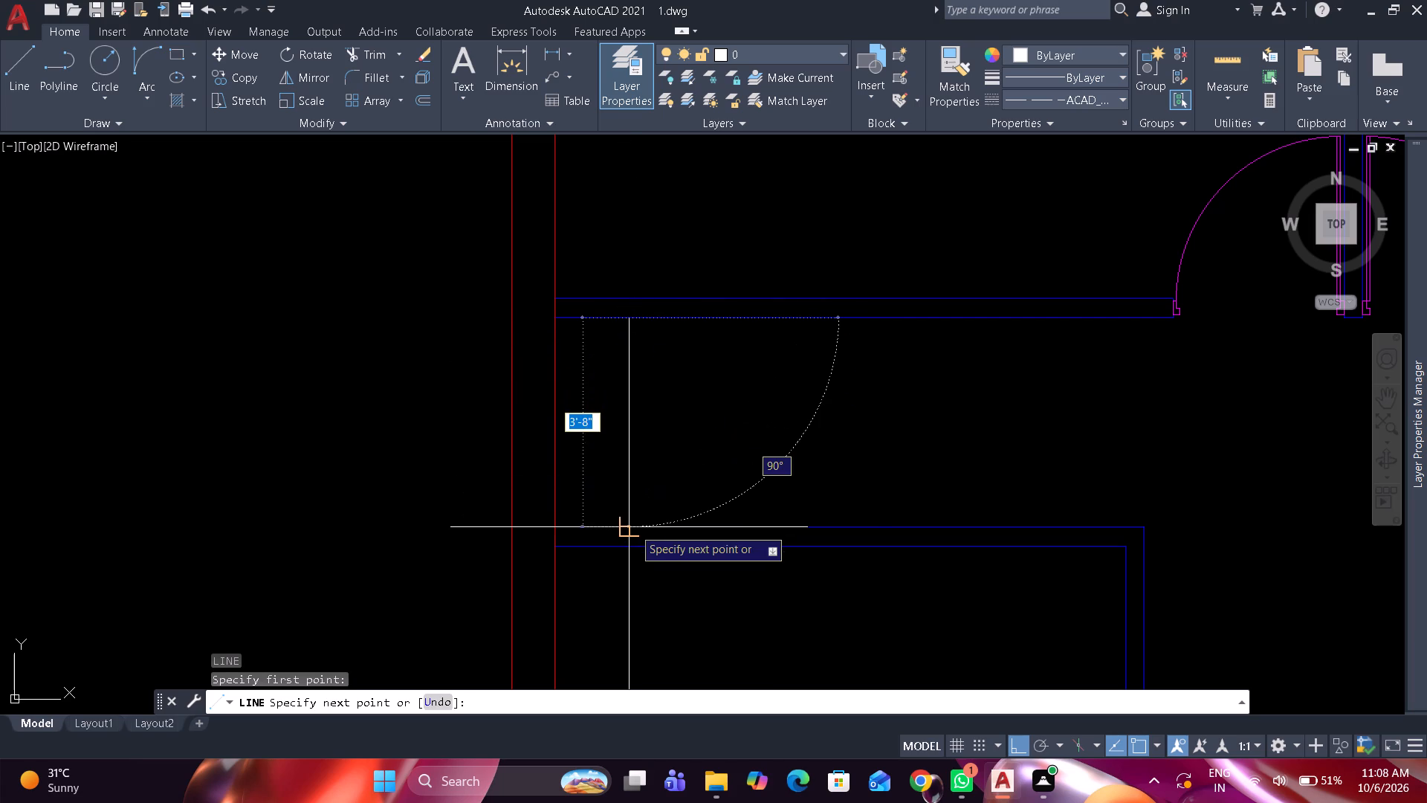
click(633, 528)
key(space)
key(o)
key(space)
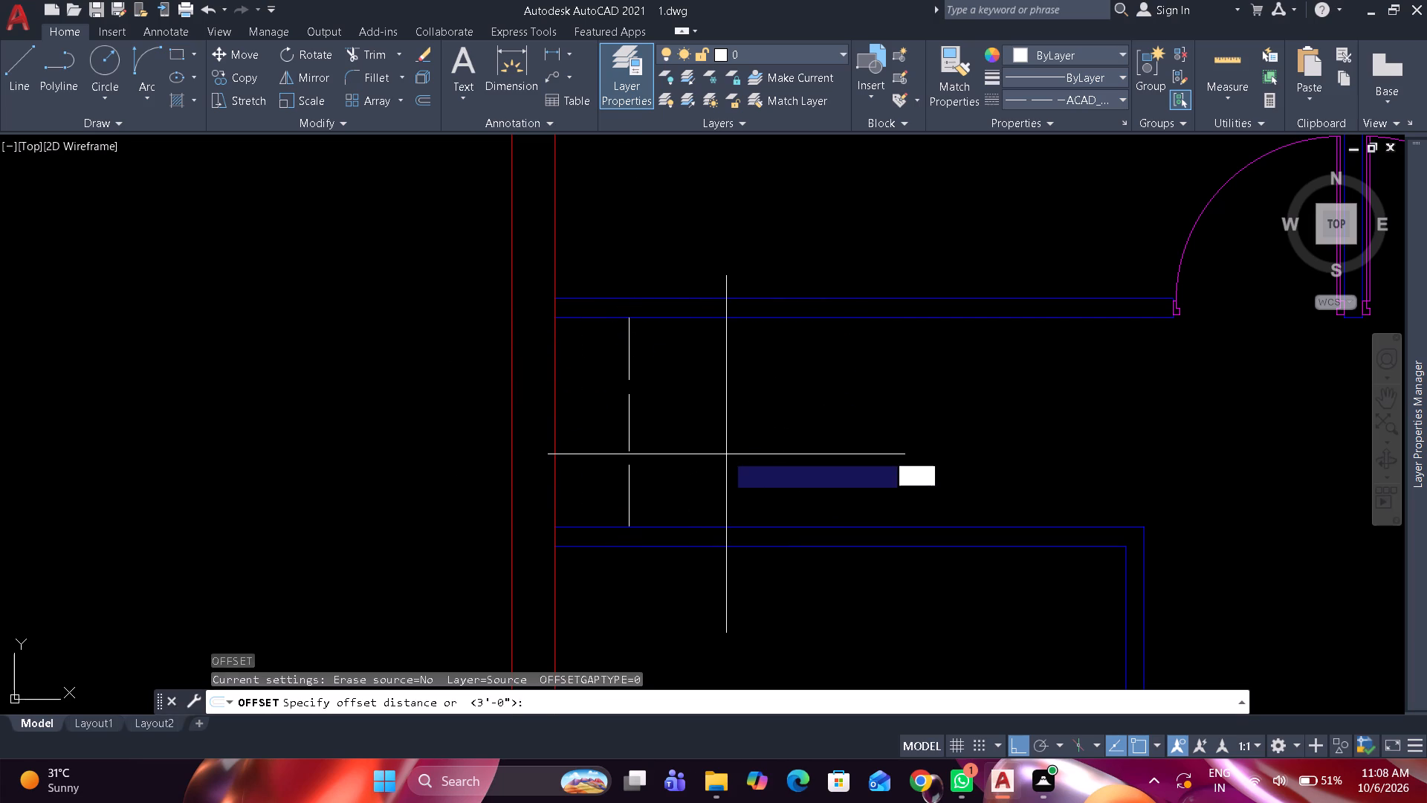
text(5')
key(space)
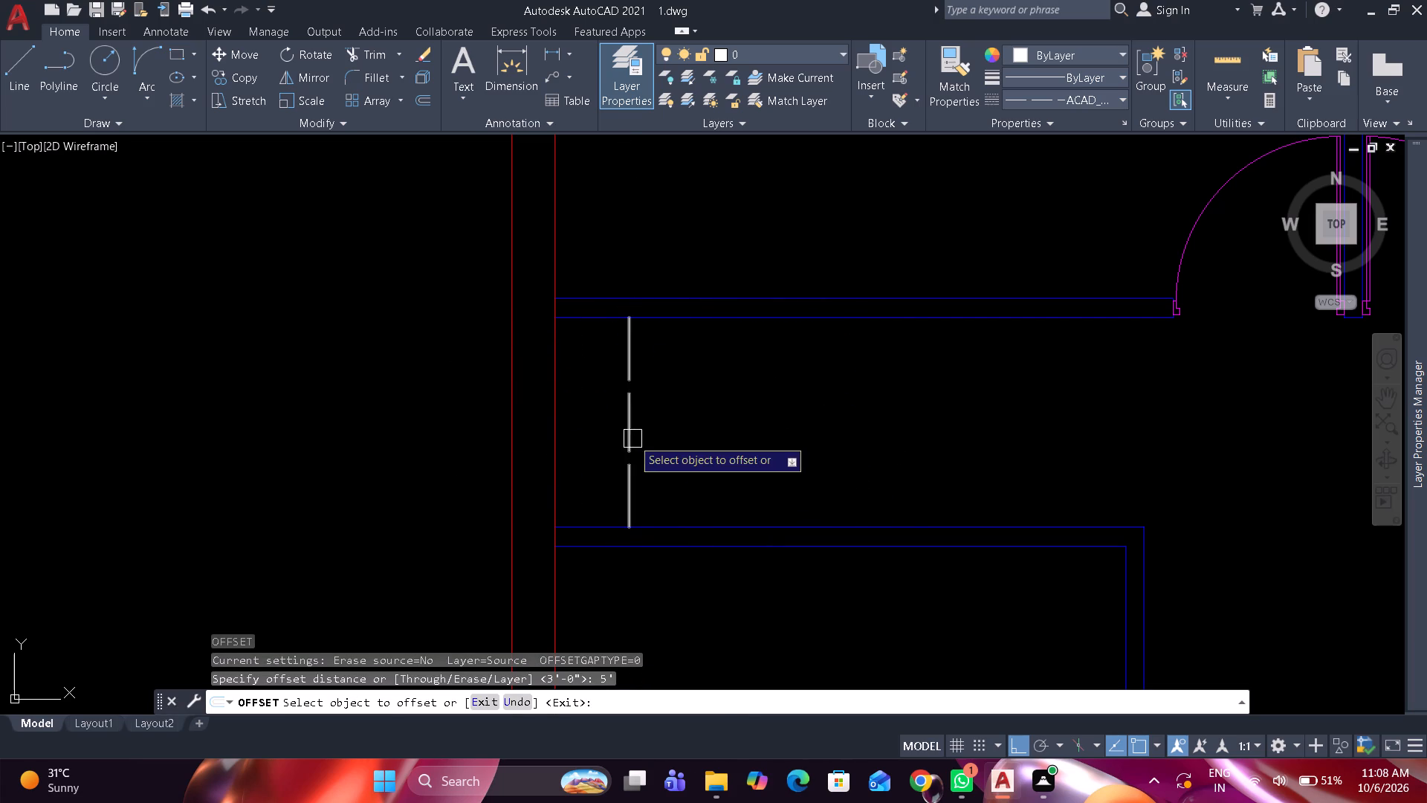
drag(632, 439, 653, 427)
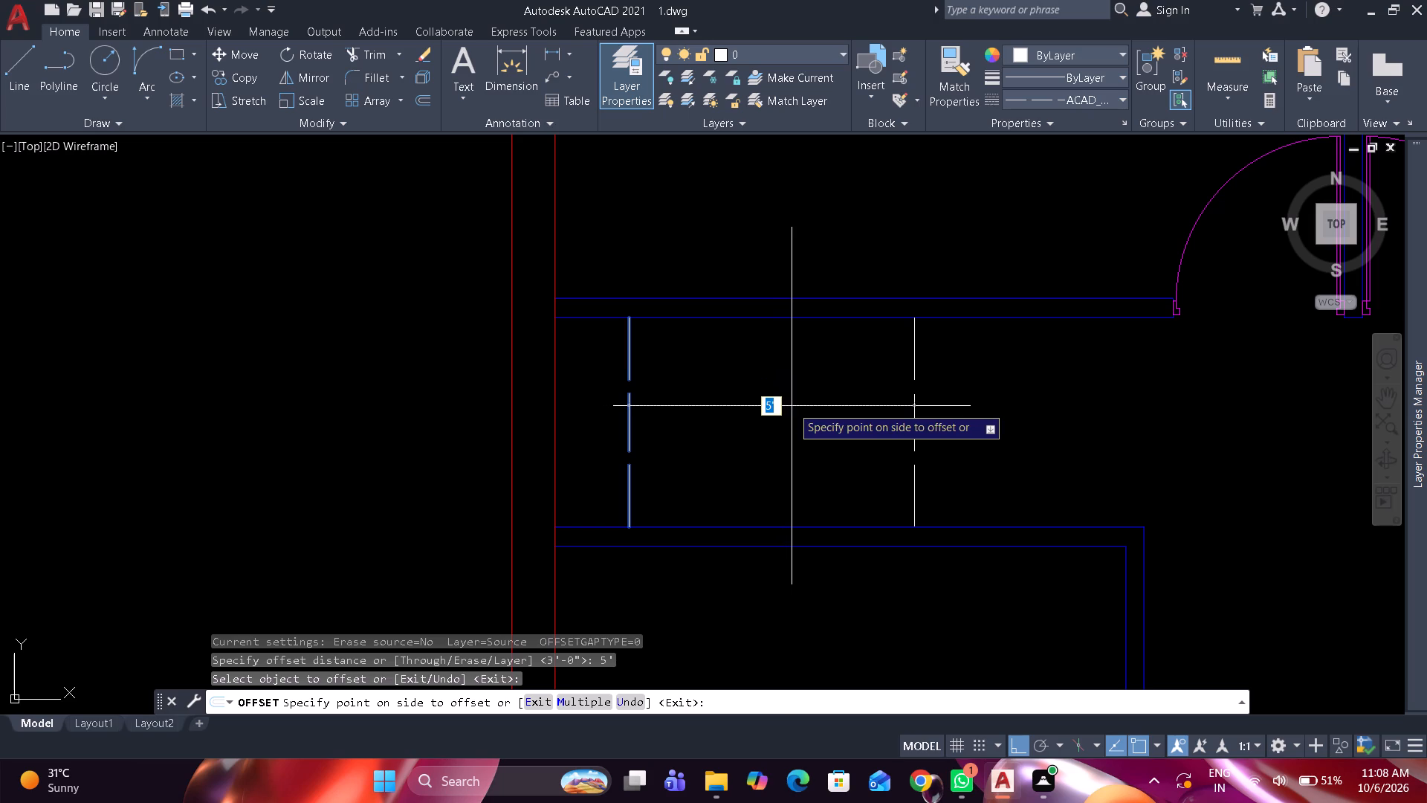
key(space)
Offset the dashed line 5'6" to the east.
key(space)
key(5)
text('6")
key(space)
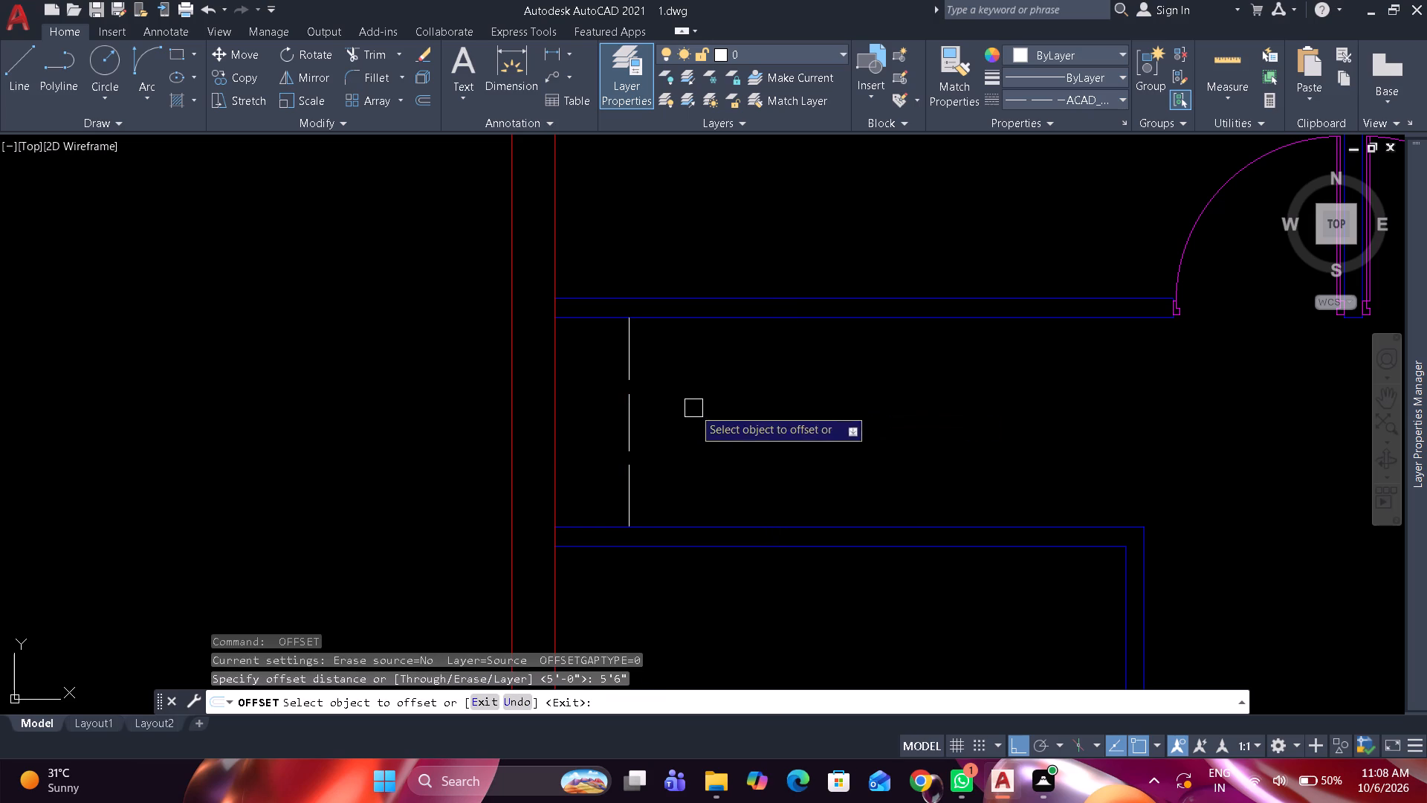
drag(630, 419, 649, 417)
click(798, 409)
key(space)
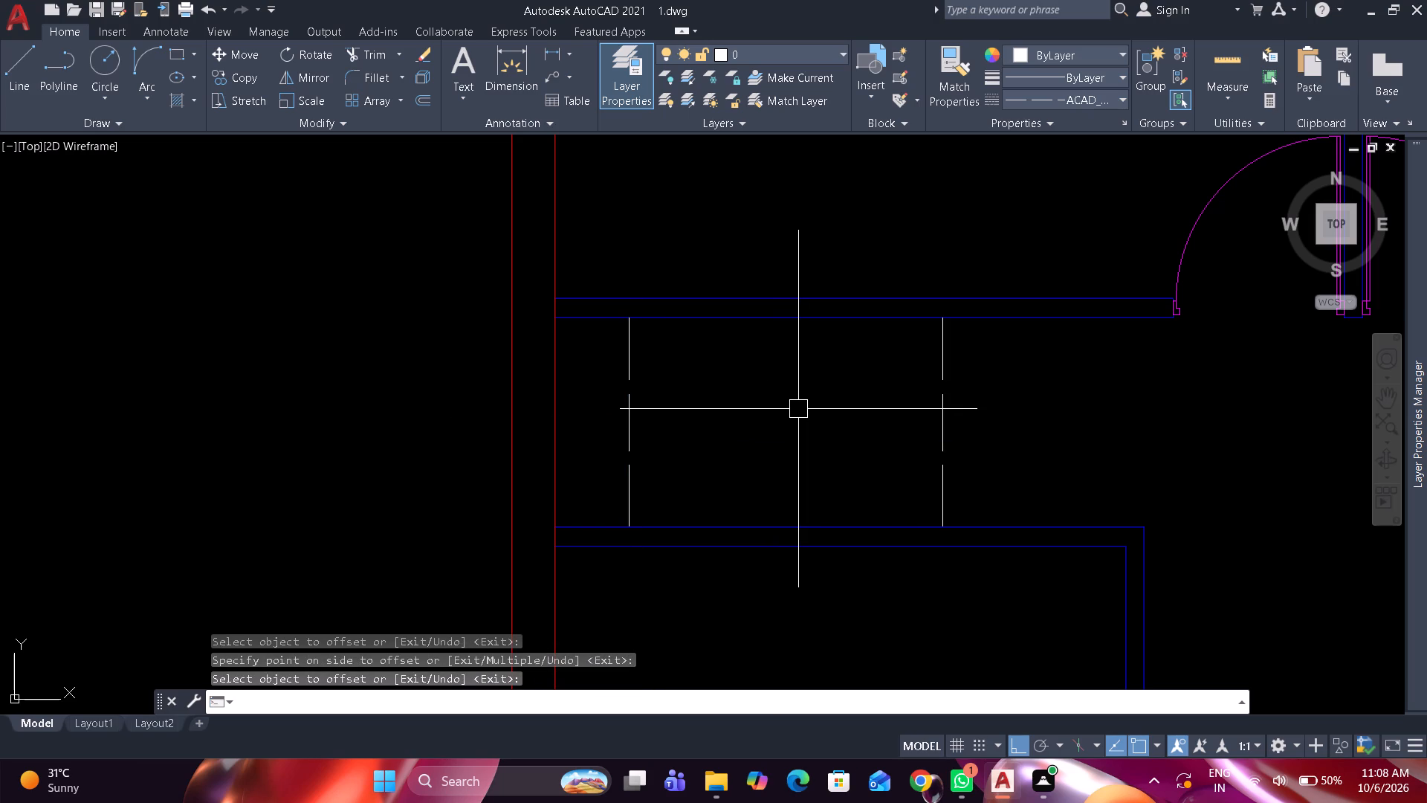
Draw both diagonals and the north and south sides between the two dashed lines, forming a crossed rectangle.
text(l)
key(space)
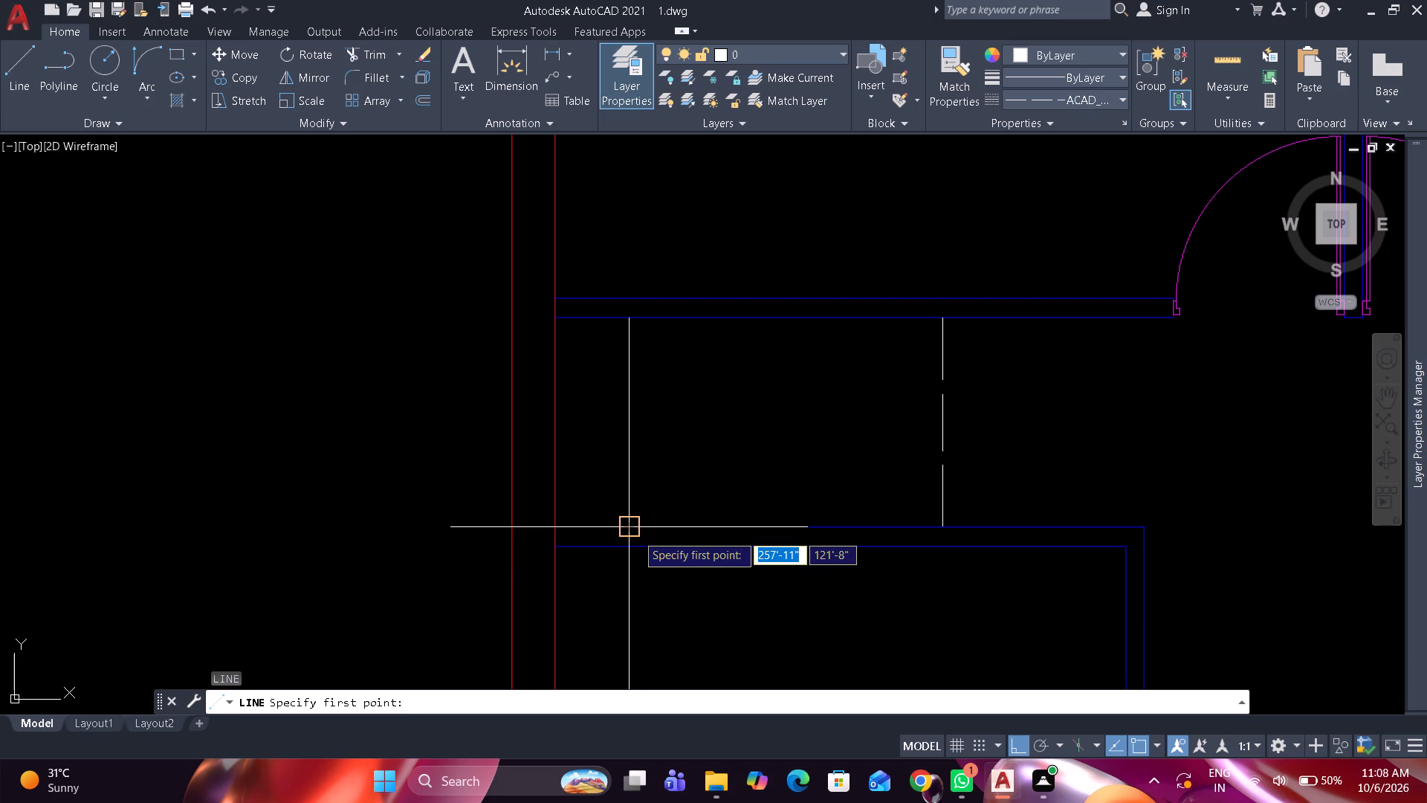
click(636, 534)
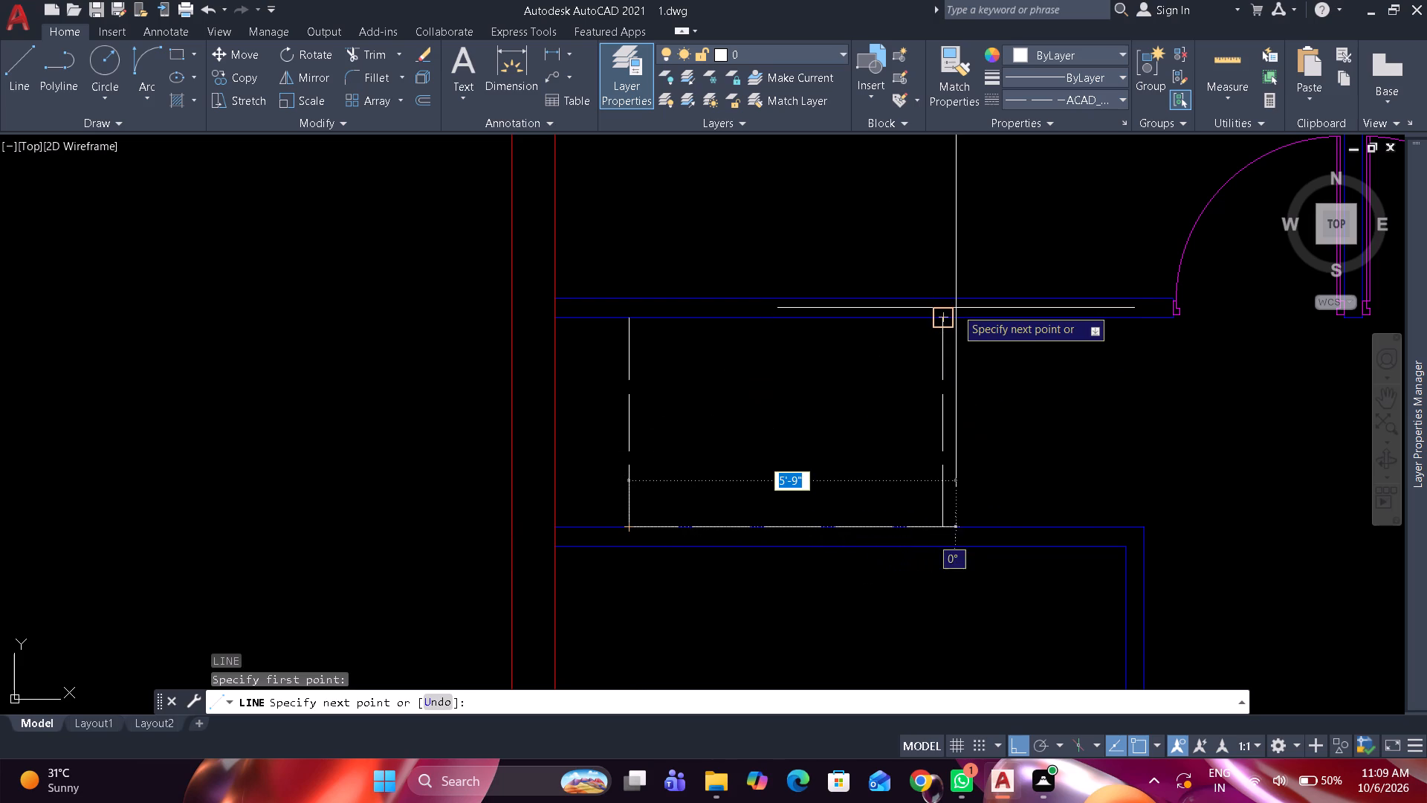
click(954, 308)
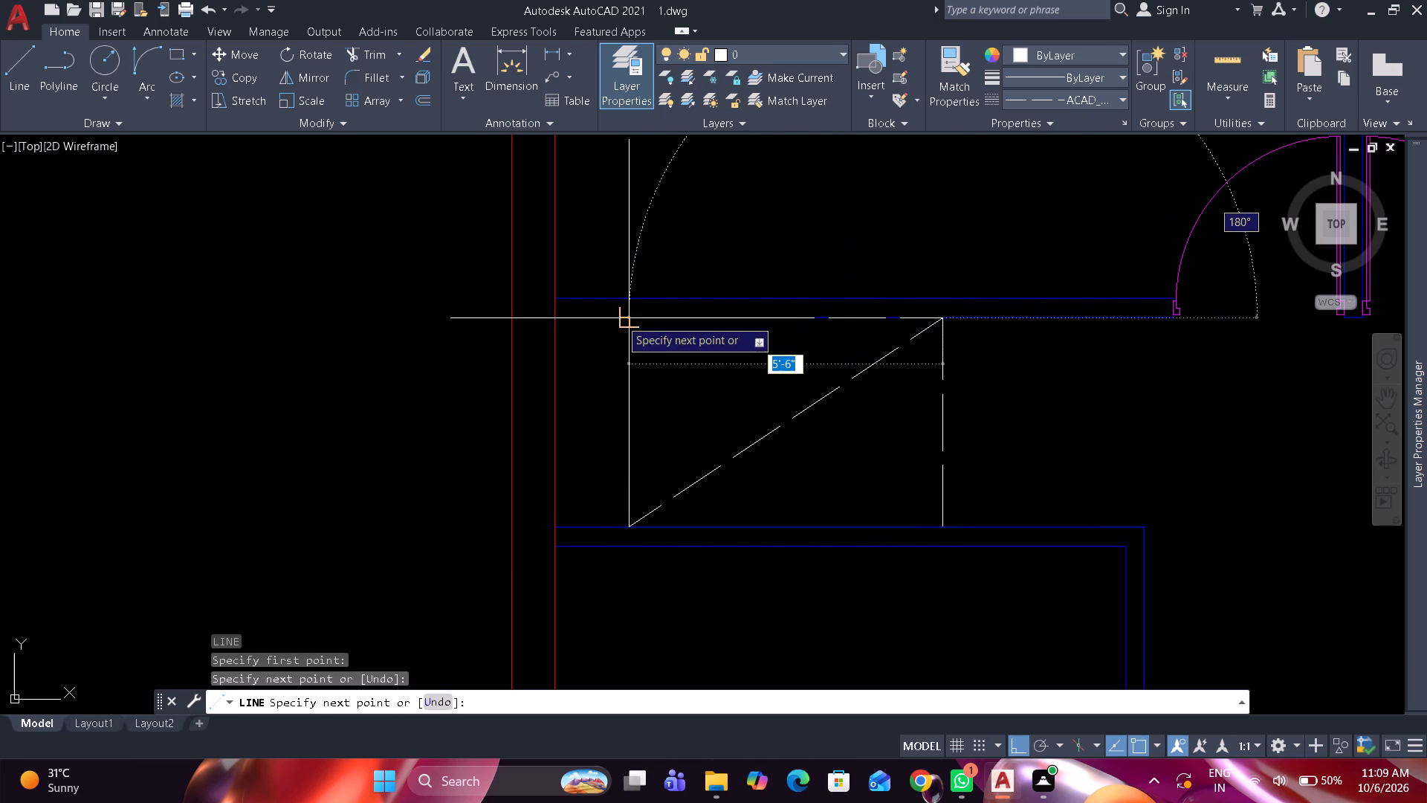
click(620, 319)
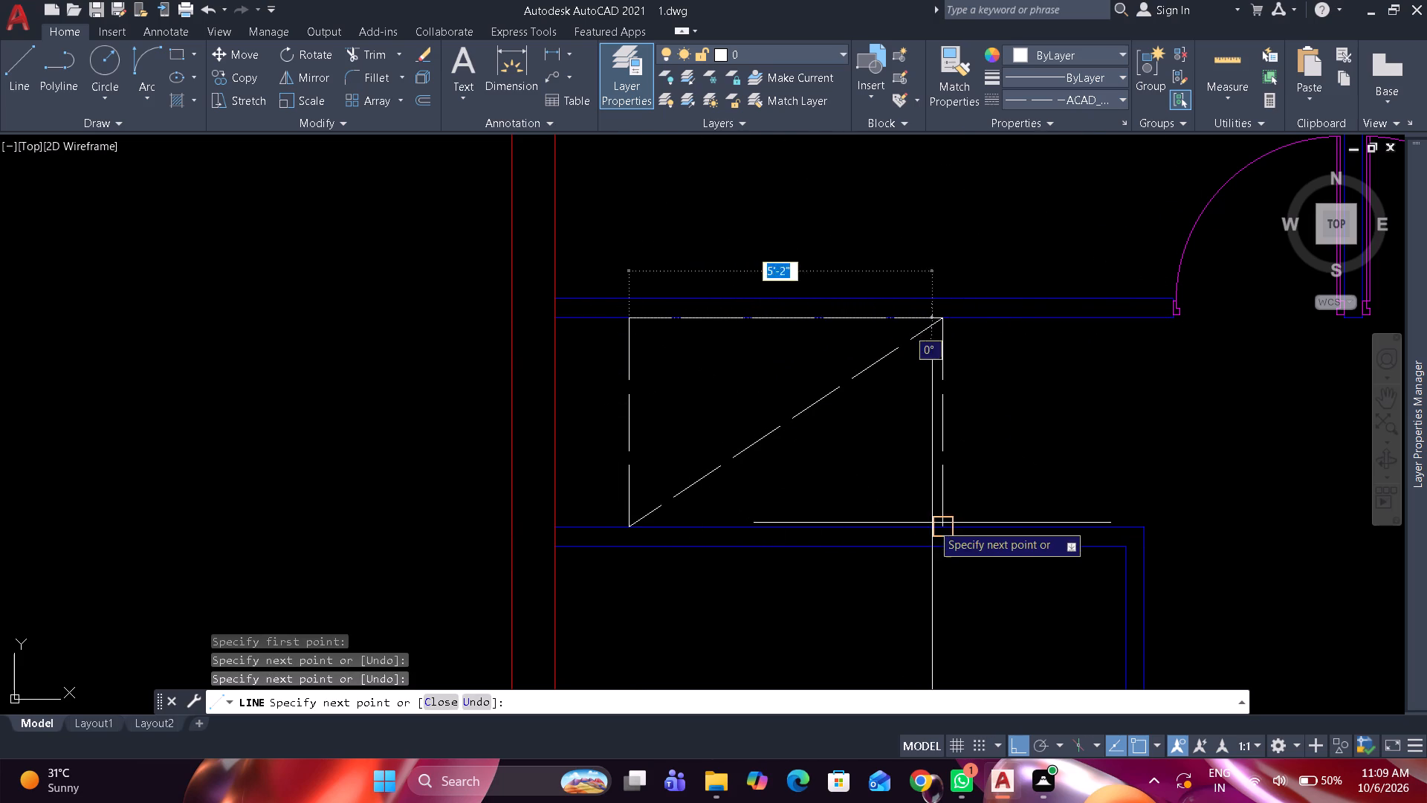
click(937, 528)
click(620, 532)
key(space)
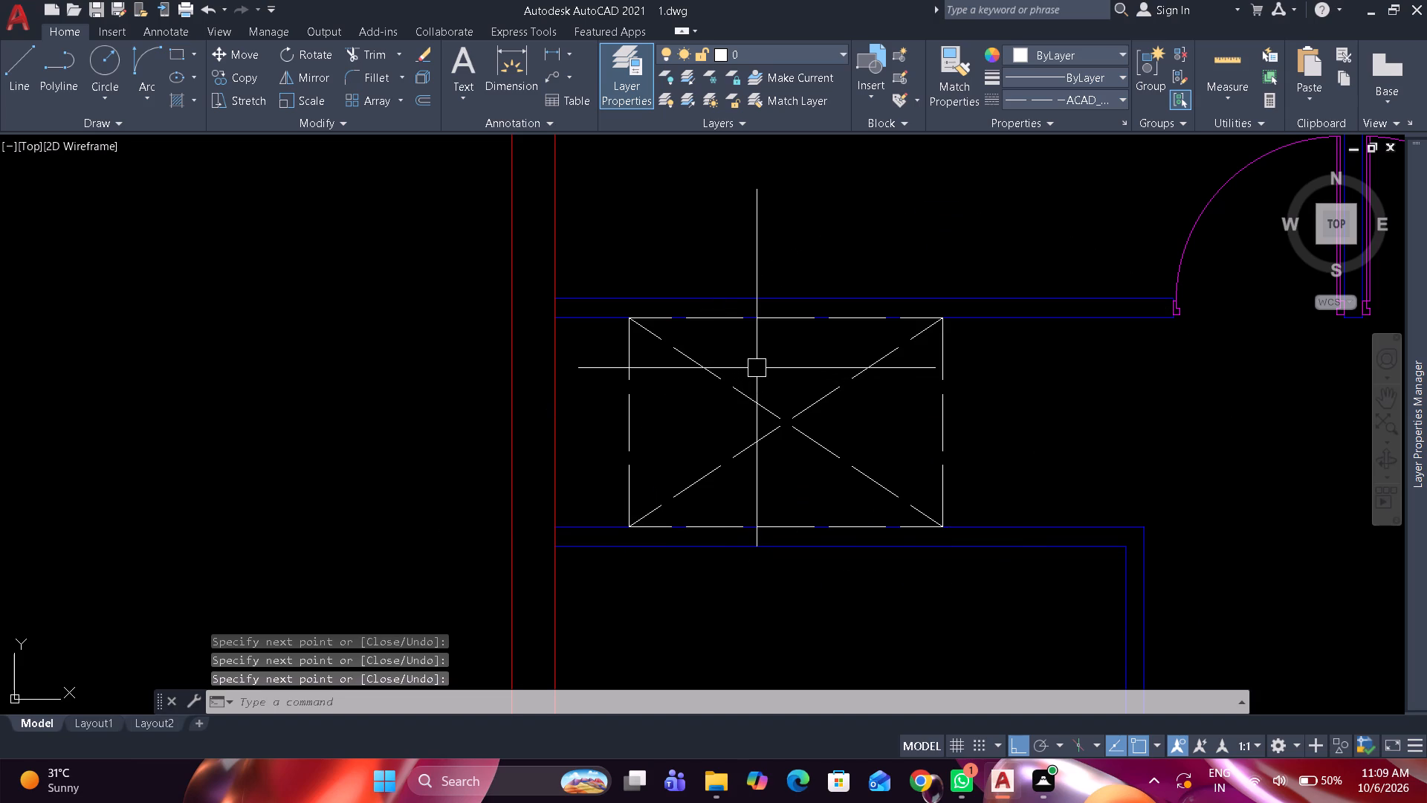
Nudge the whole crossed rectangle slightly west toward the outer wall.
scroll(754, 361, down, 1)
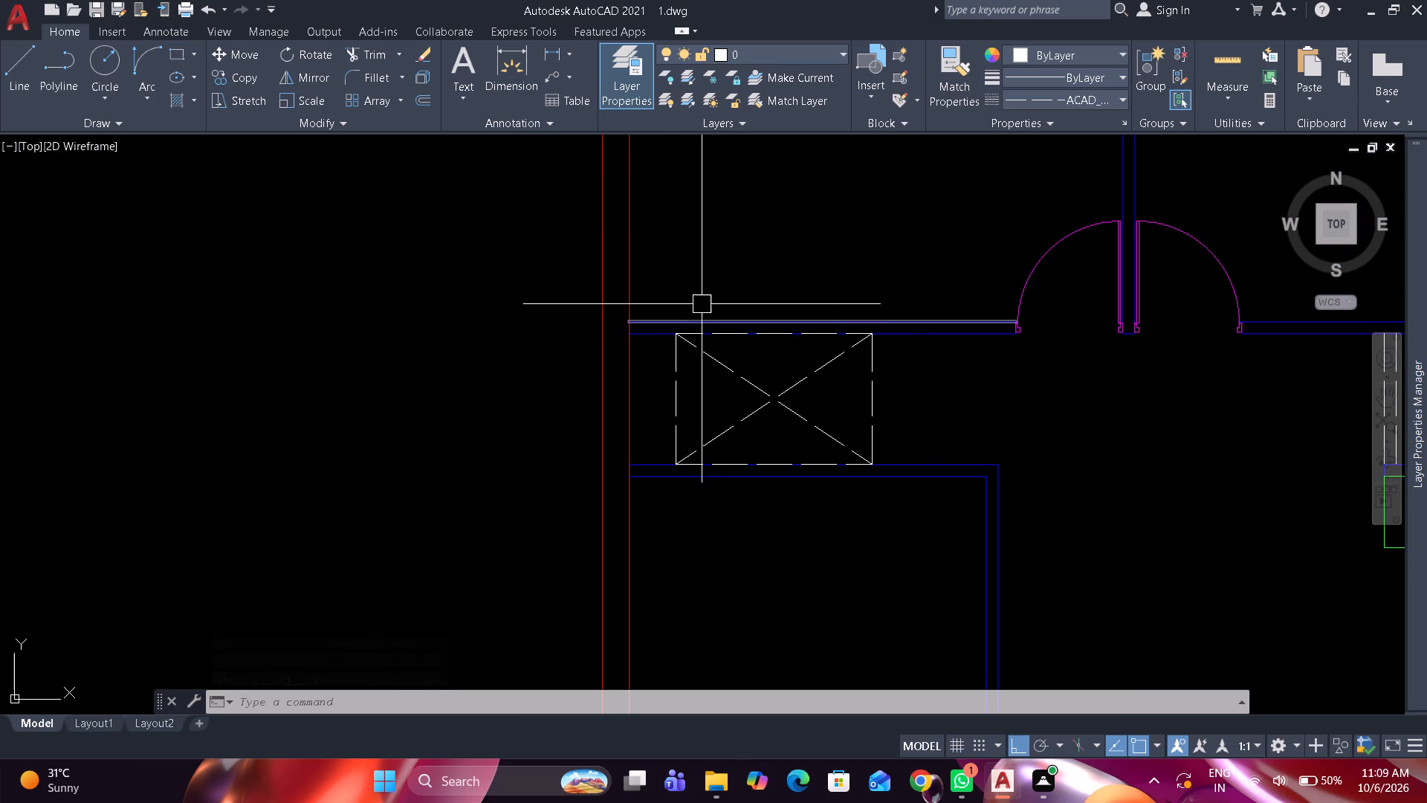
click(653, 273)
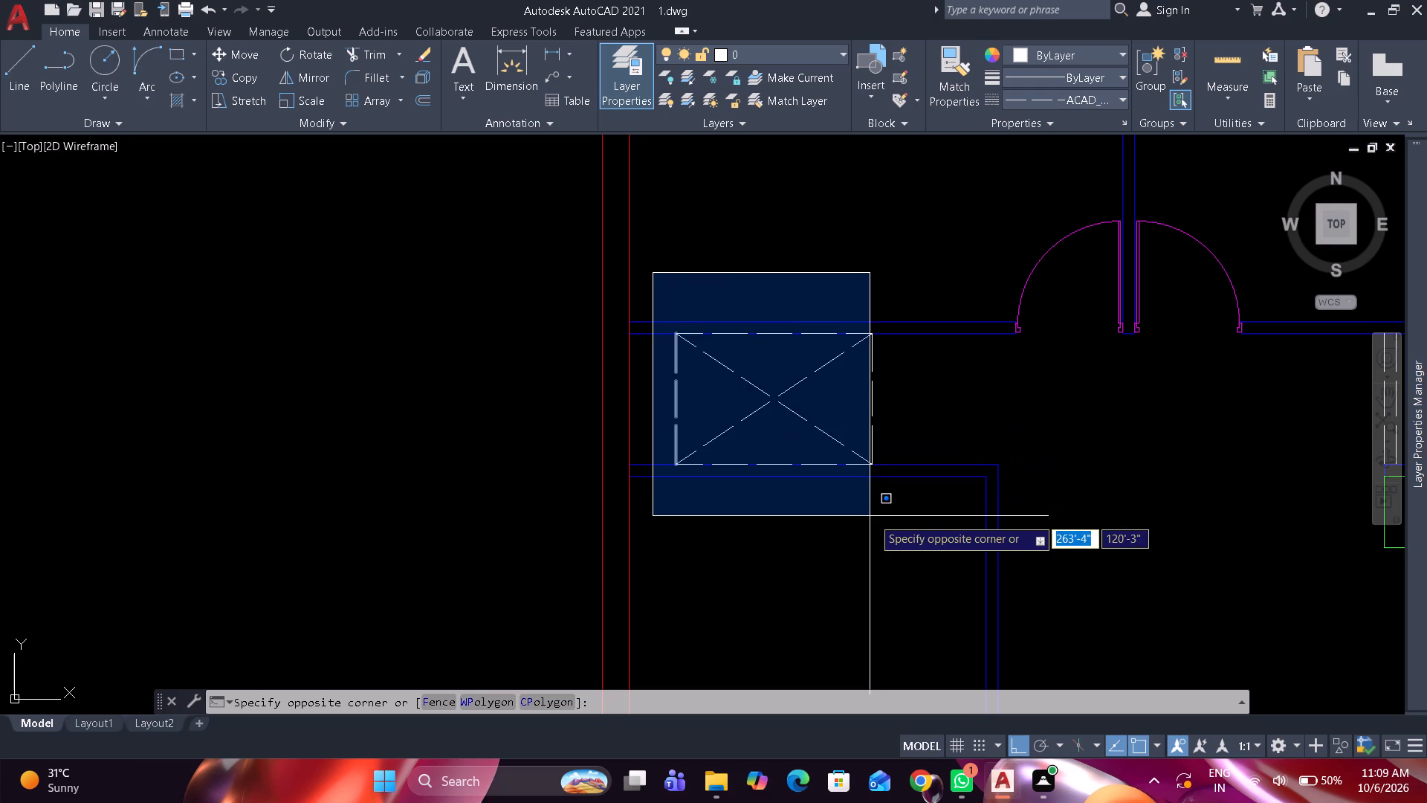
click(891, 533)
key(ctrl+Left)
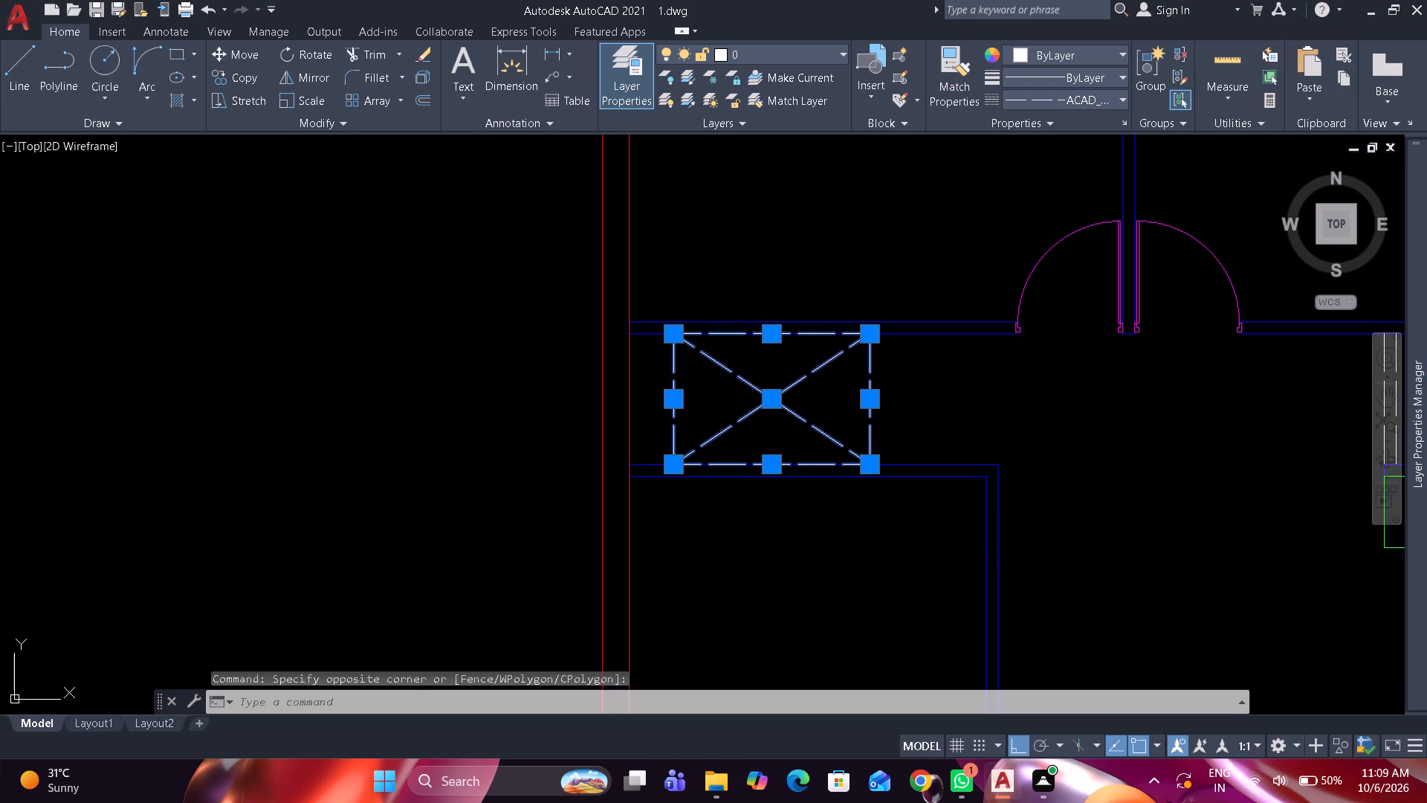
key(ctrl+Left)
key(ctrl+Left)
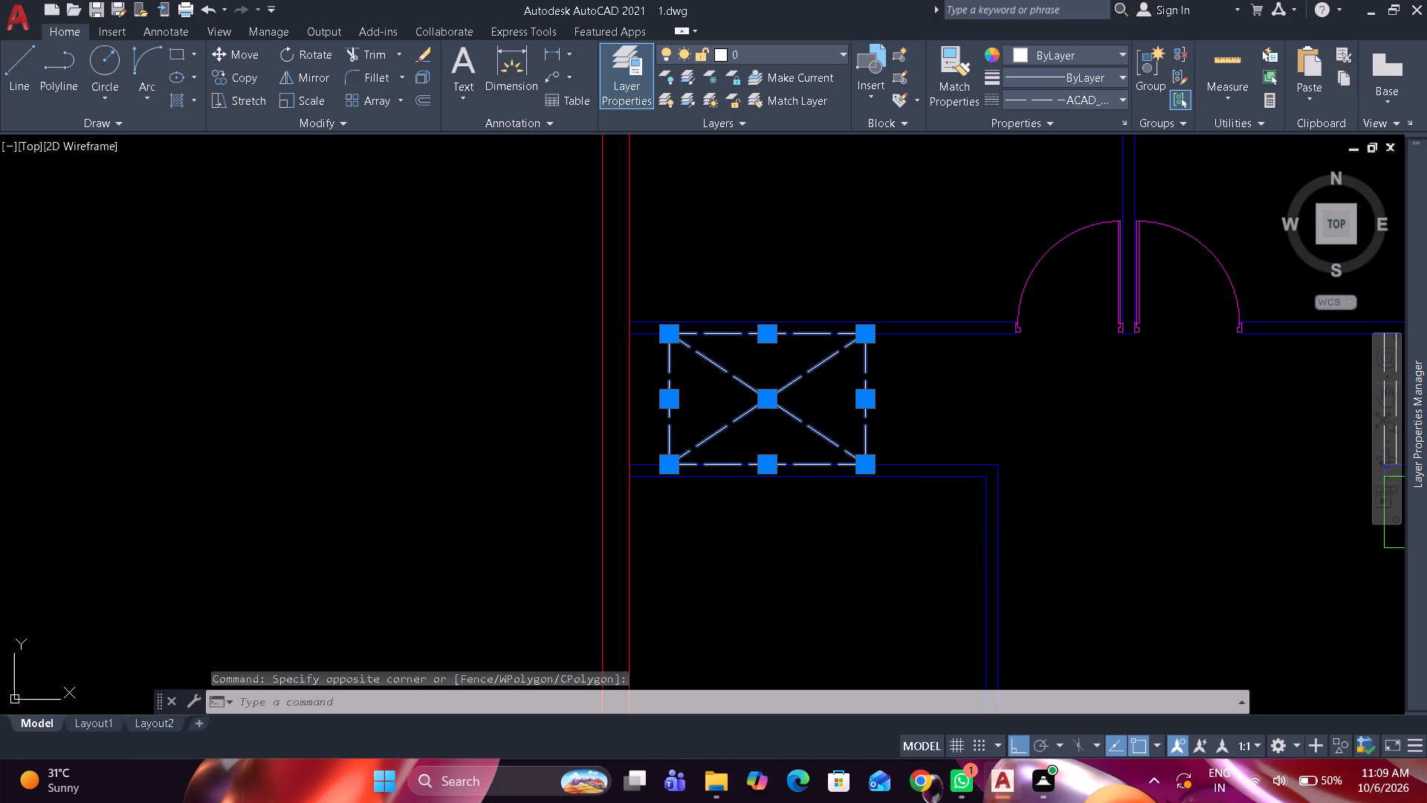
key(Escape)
Offset the crossed rectangle's west side 1' west toward the outer wall.
scroll(719, 419, up, 2)
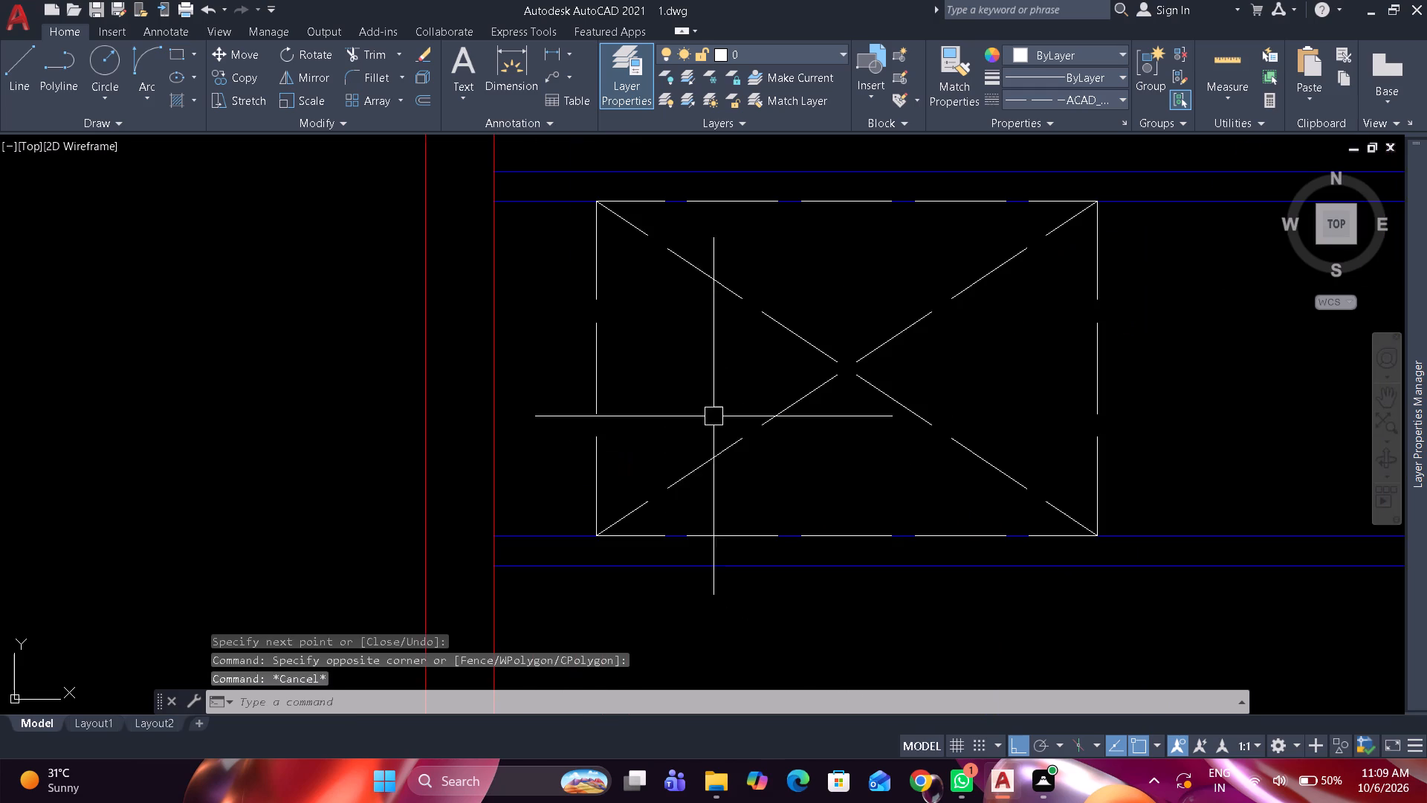
text(o 1')
key(space)
click(602, 393)
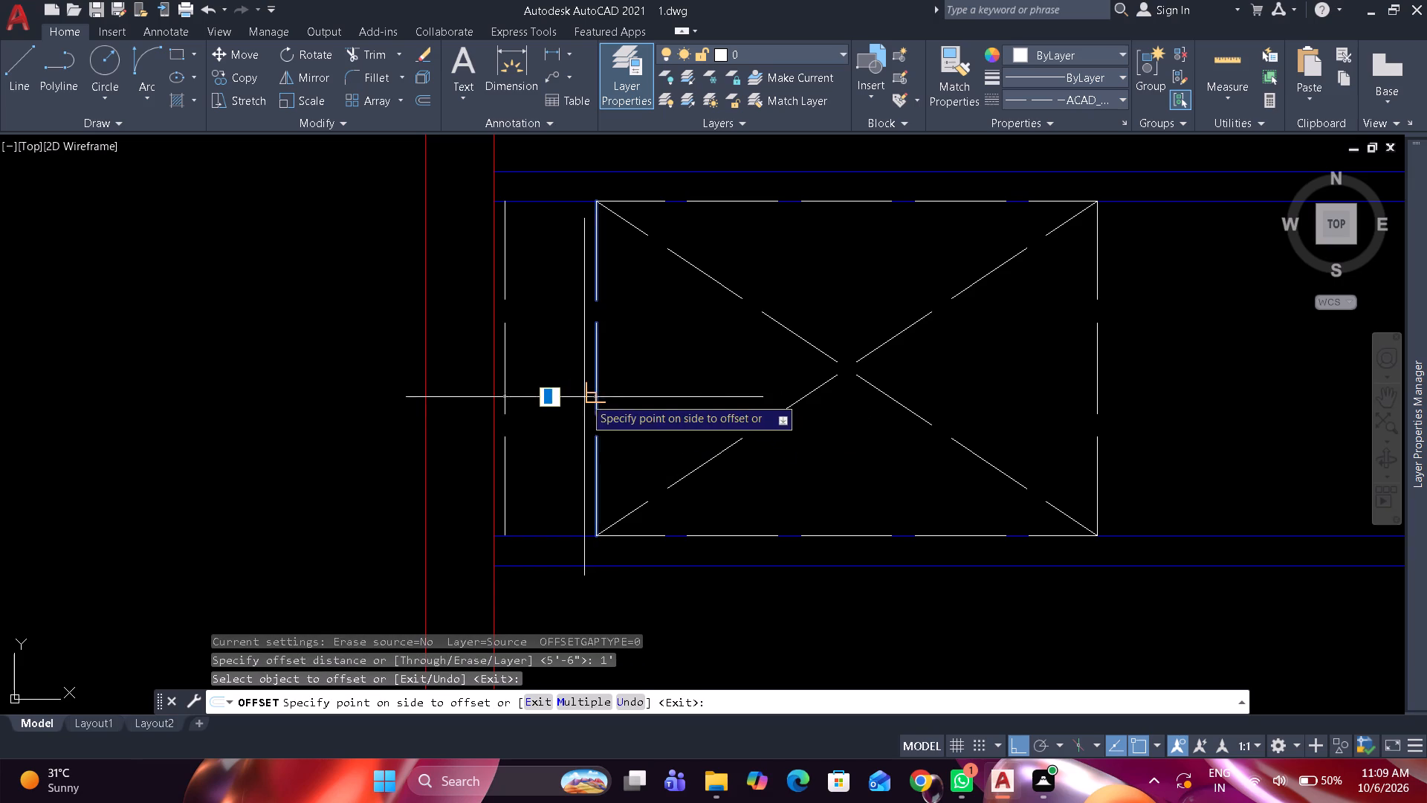
click(549, 419)
key(space)
Move the crossed rectangle and its offset line west, placing the offset line on the outer wall's inner face.
scroll(549, 419, down, 1)
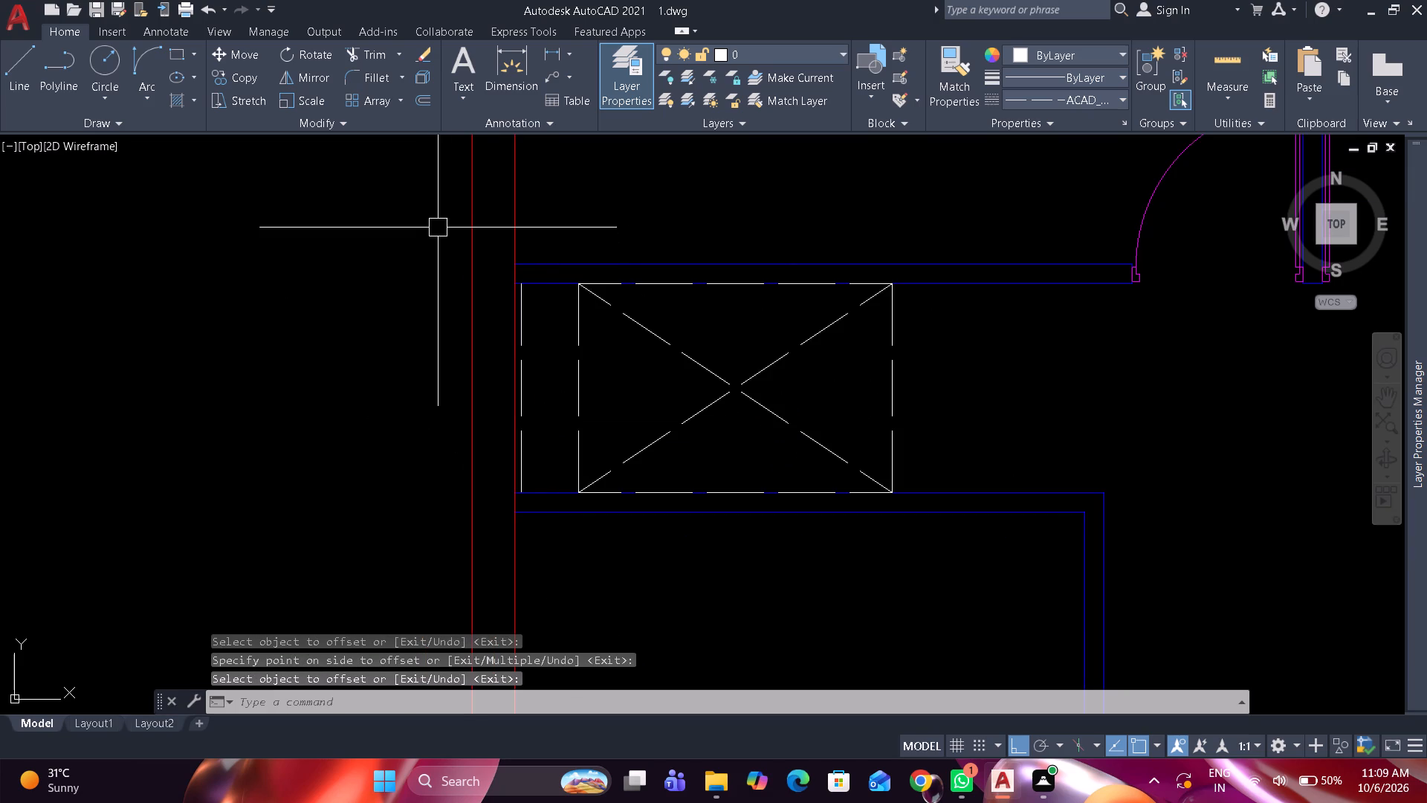
drag(438, 228, 446, 233)
click(937, 567)
key(m)
key(space)
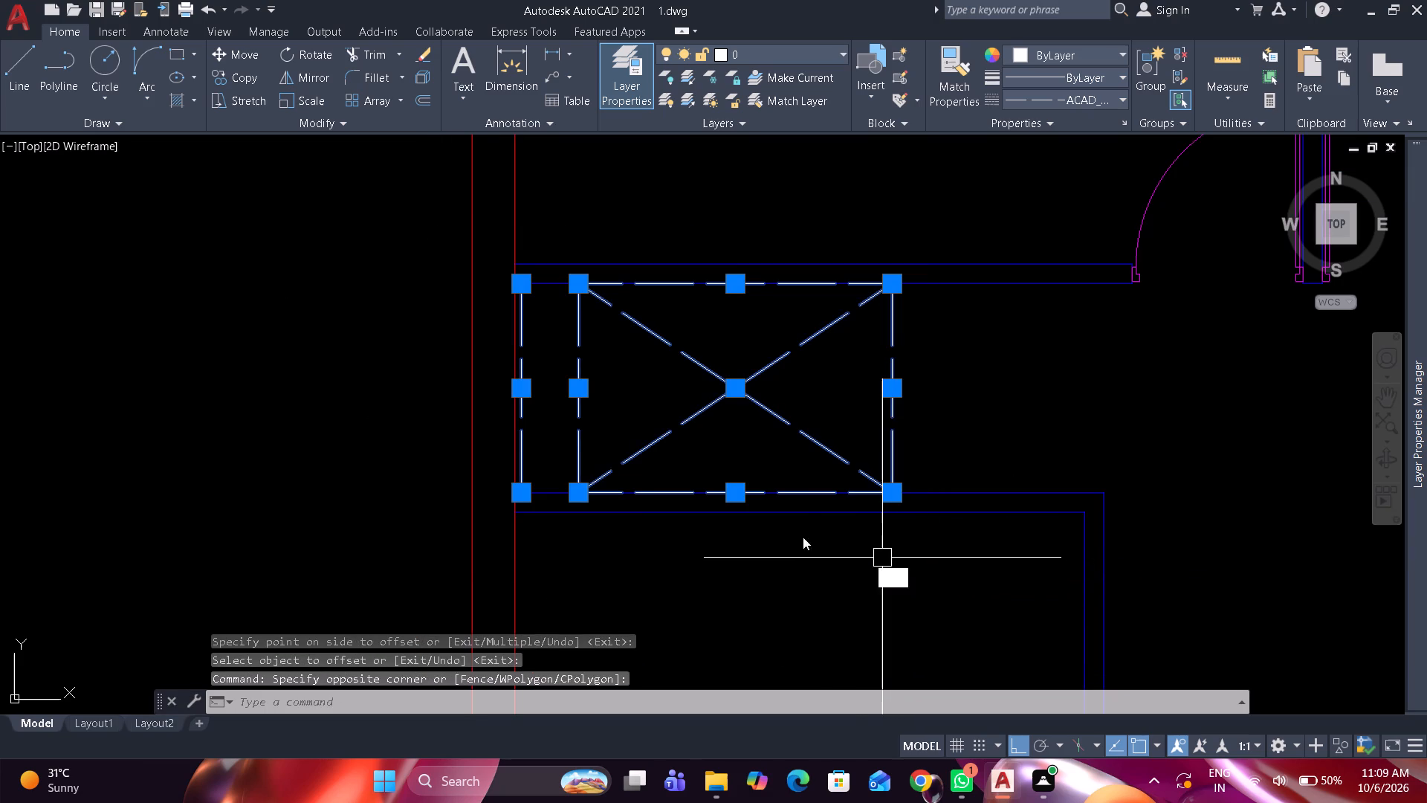
click(525, 494)
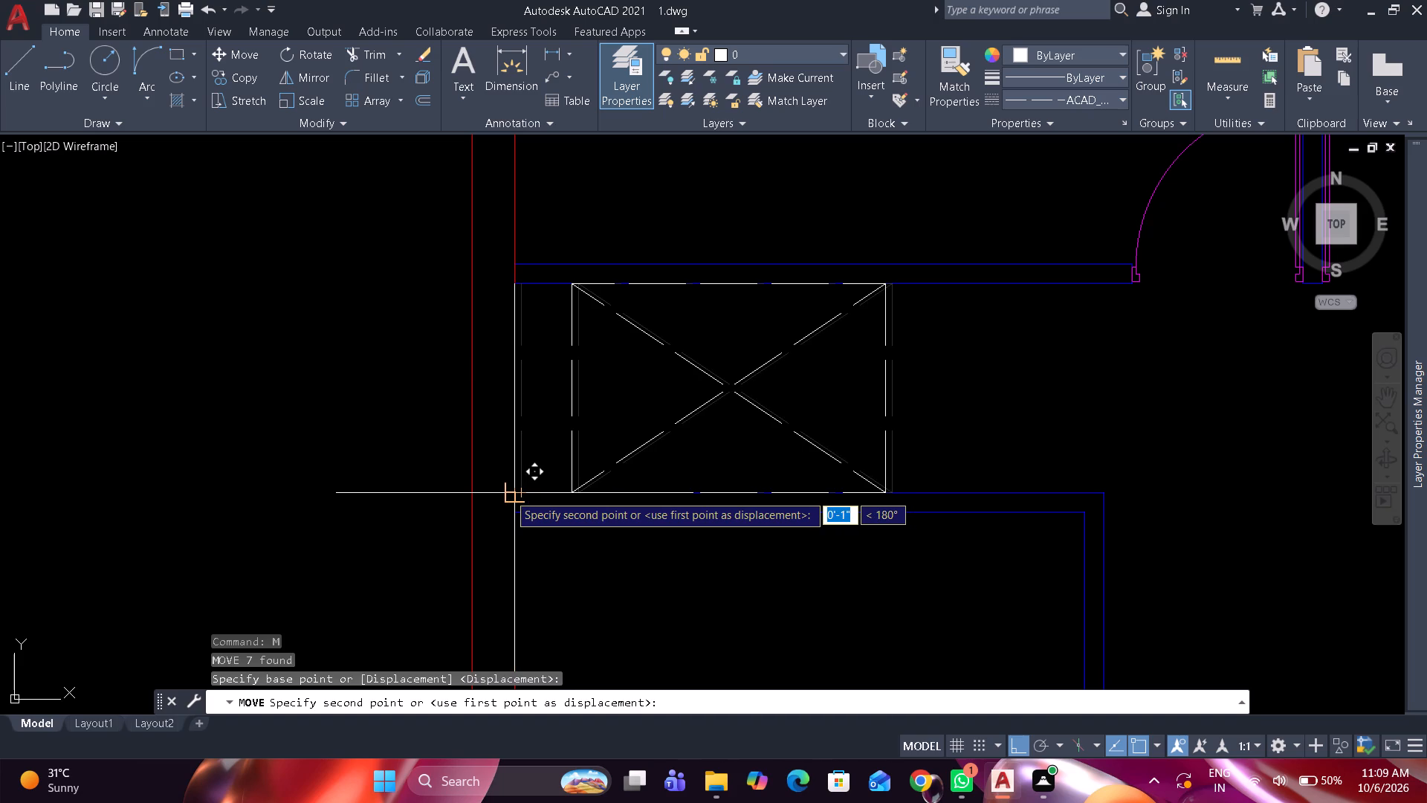
click(509, 494)
Erase the dashed offset line lying on the west outer wall's inner face.
click(510, 474)
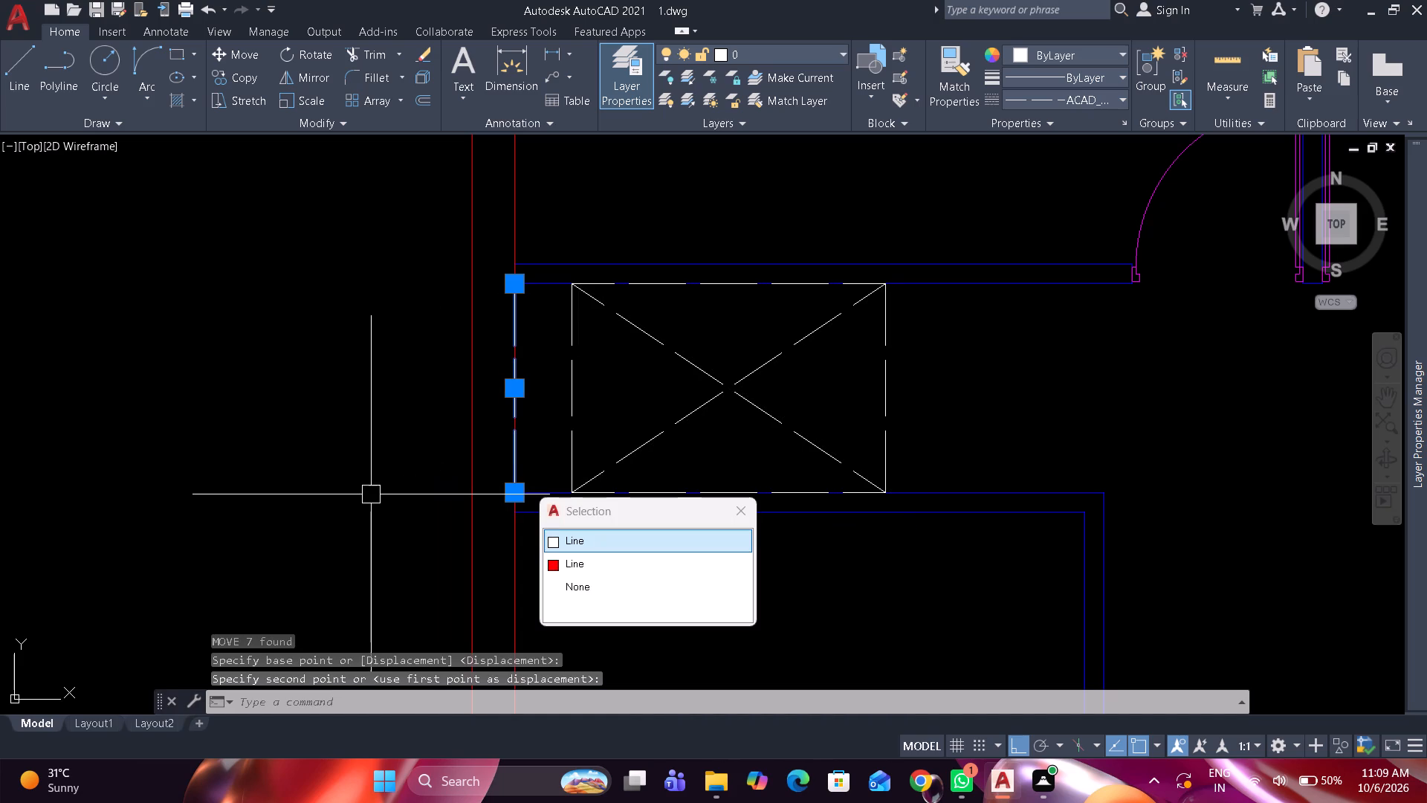
key(space)
text(e)
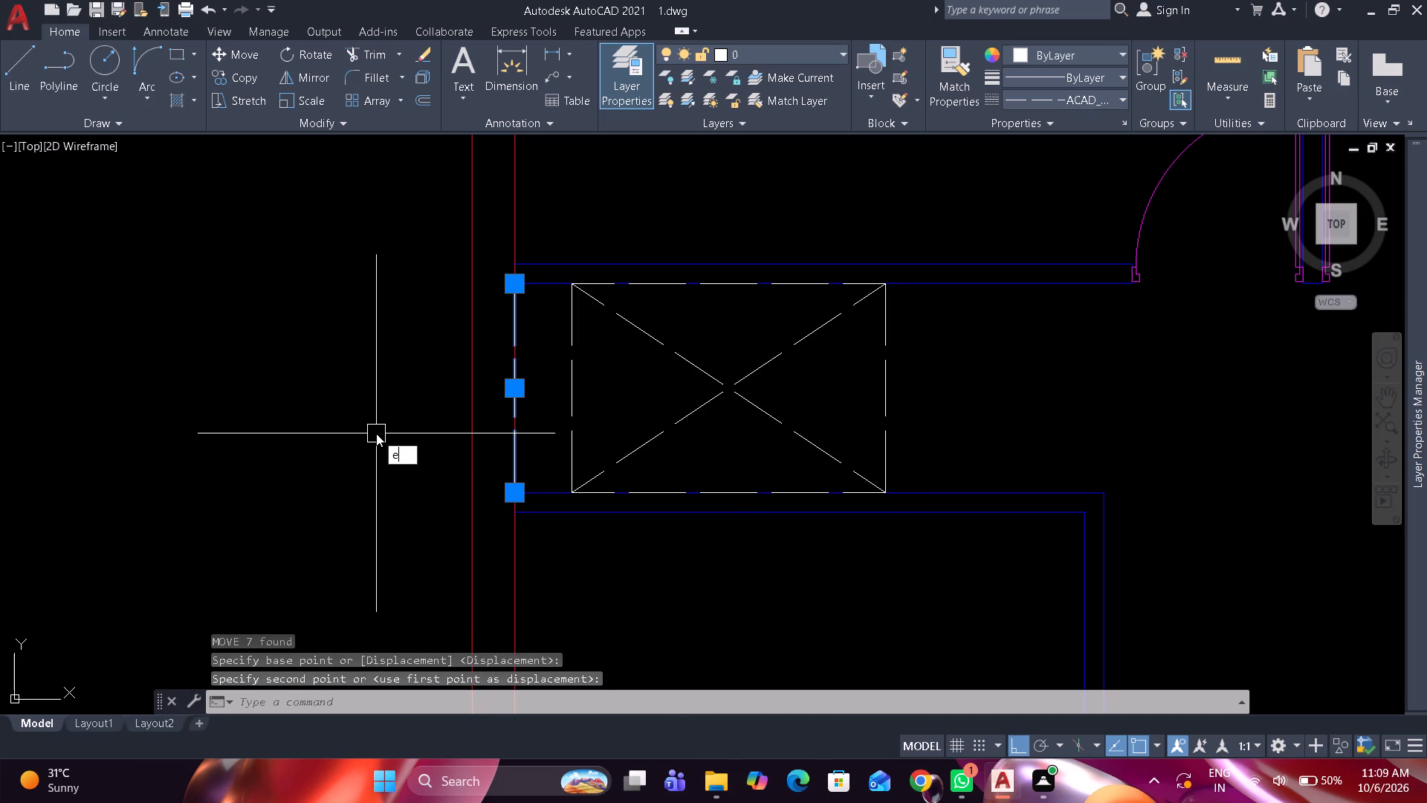
key(space)
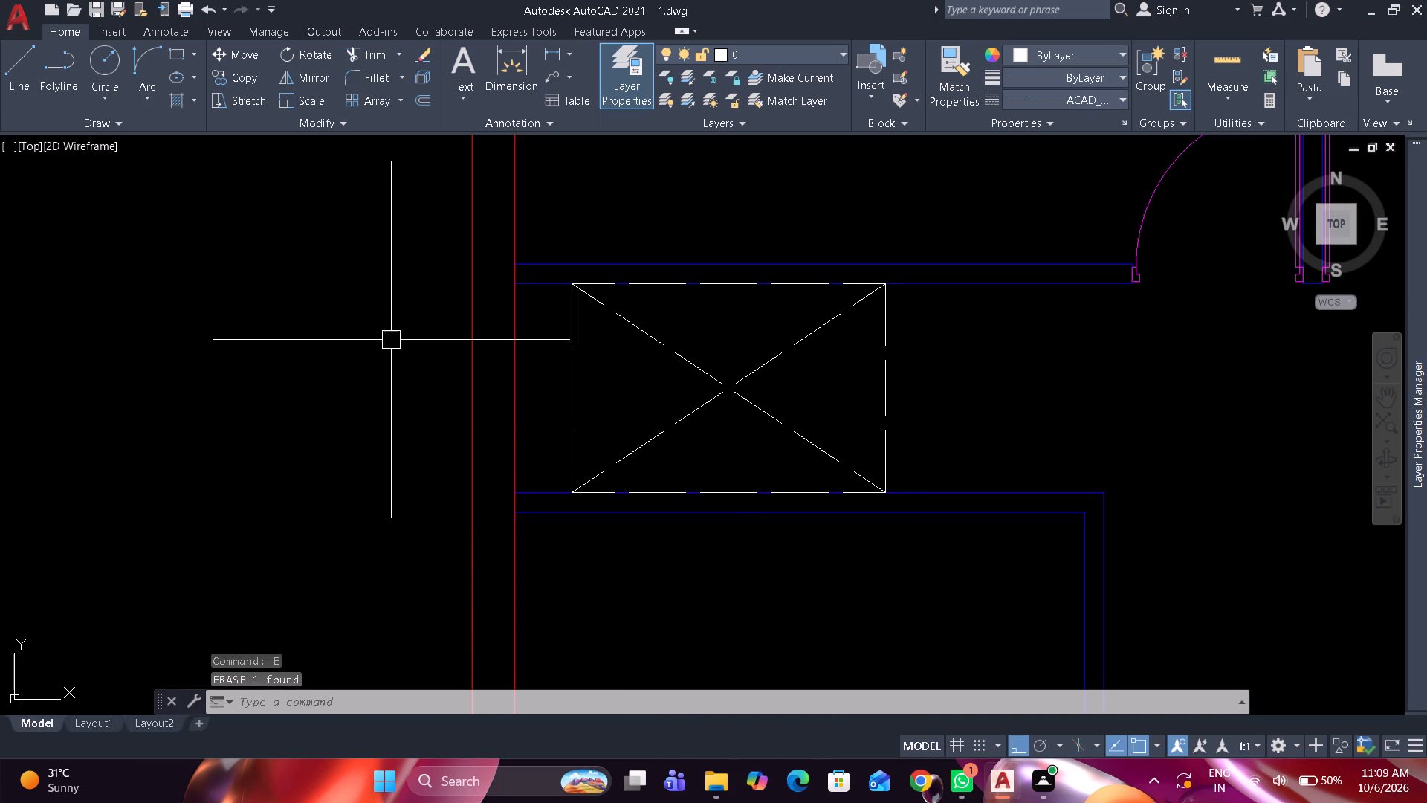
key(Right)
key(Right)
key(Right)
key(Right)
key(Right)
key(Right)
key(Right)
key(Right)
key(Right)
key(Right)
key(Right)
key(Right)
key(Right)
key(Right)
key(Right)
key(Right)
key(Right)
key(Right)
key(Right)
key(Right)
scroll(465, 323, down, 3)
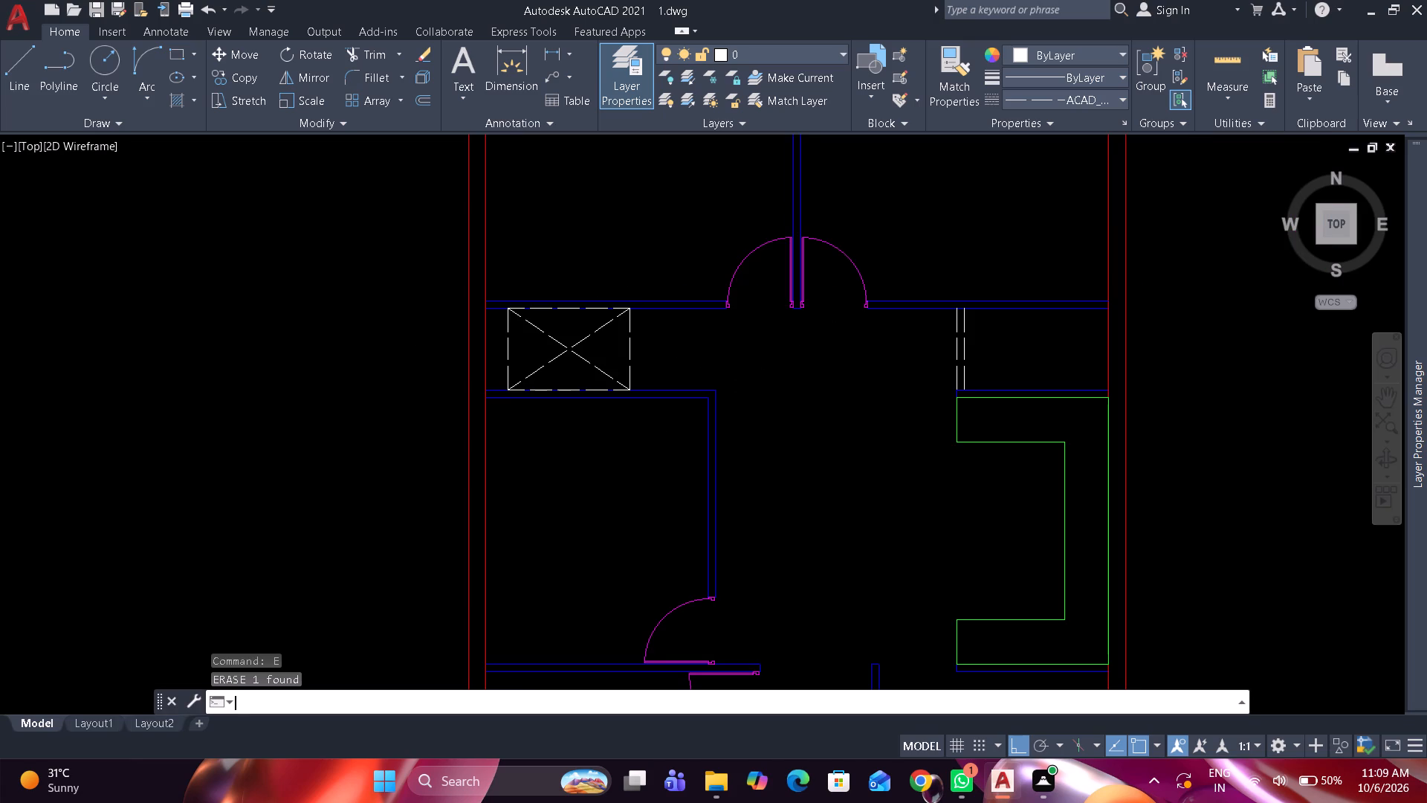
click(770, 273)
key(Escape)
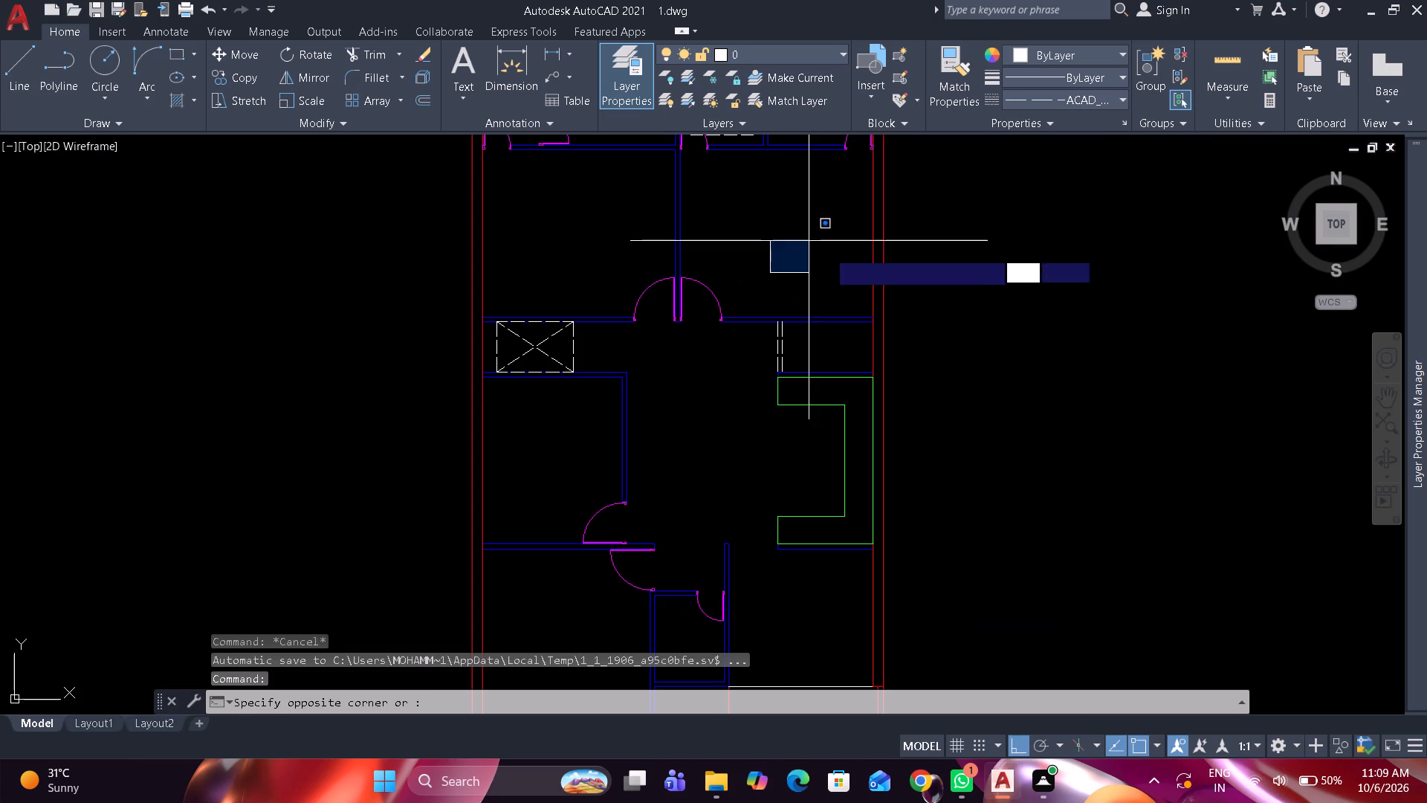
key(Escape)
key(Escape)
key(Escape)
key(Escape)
Make Outer Wall the current layer for the linework at the front entrance.
scroll(792, 254, down, 1)
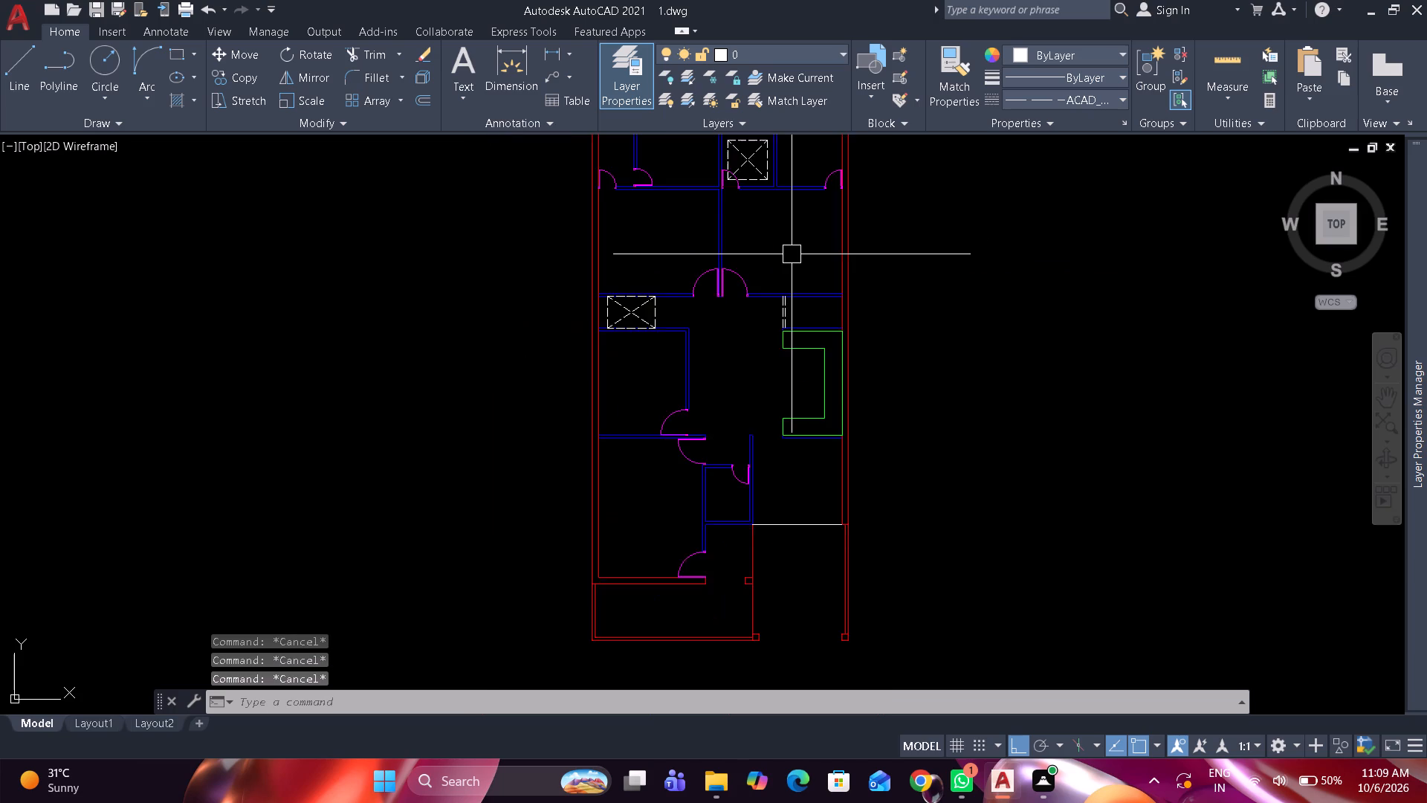
scroll(792, 254, down, 1)
middle_drag(792, 254, 790, 297)
scroll(763, 331, up, 1)
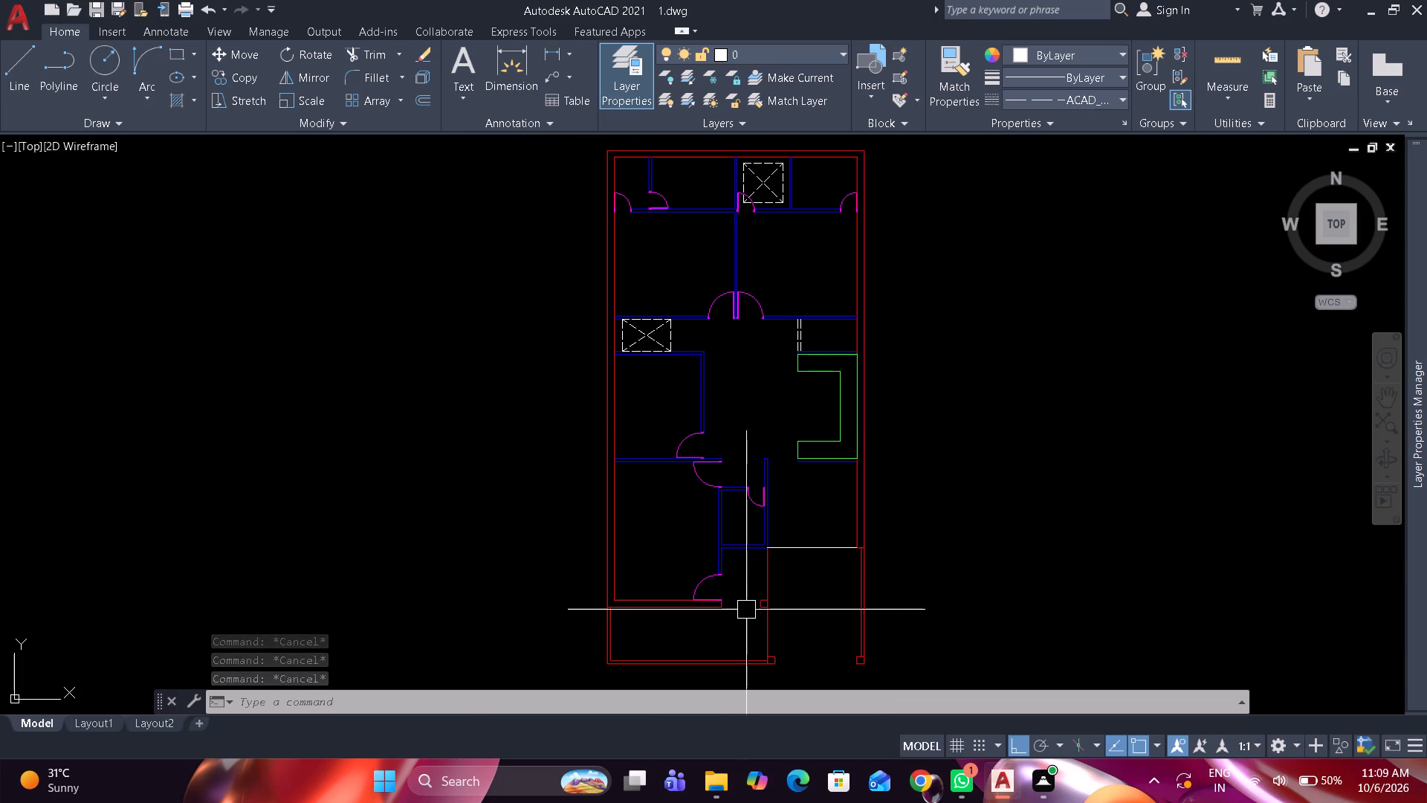
middle_drag(759, 536, 764, 500)
scroll(748, 602, up, 1)
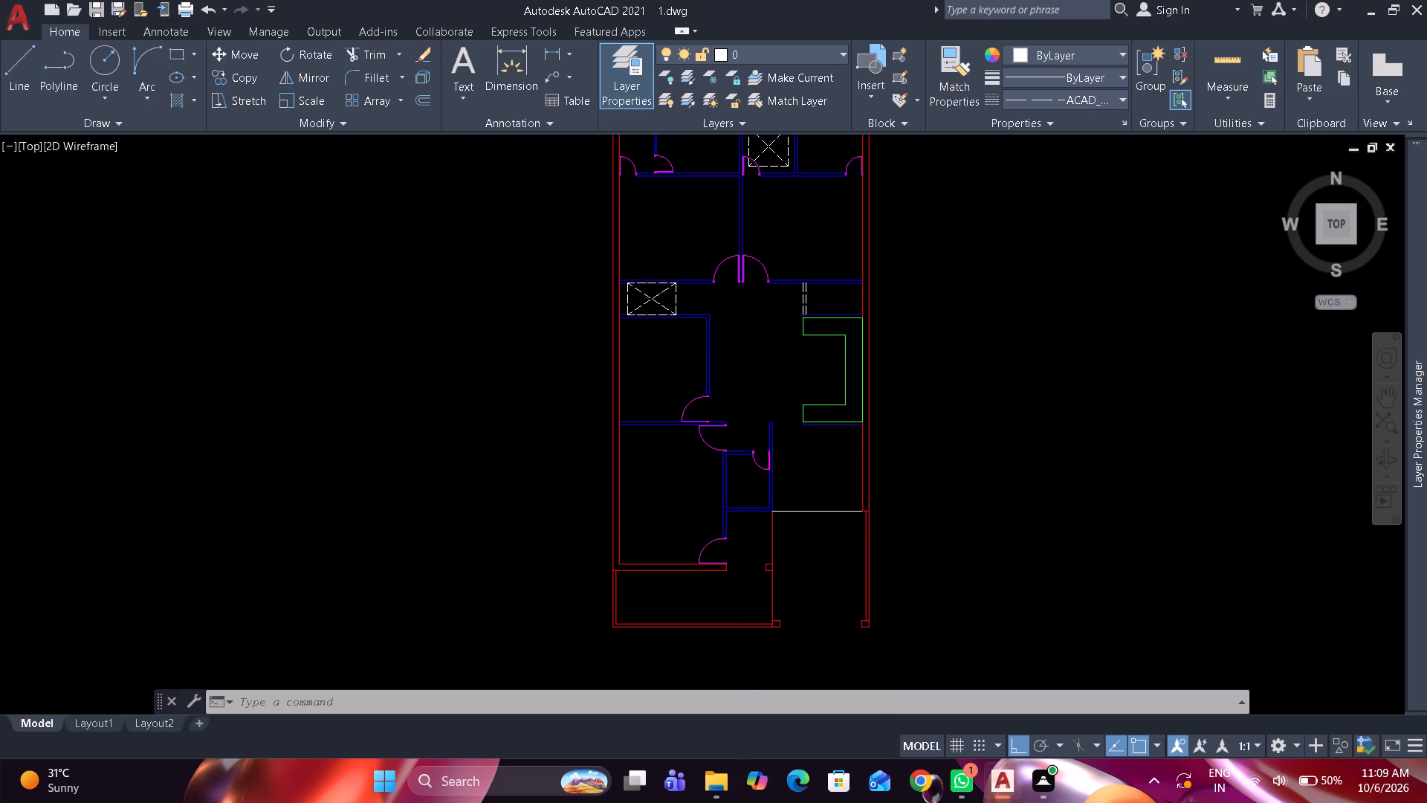
scroll(742, 621, up, 2)
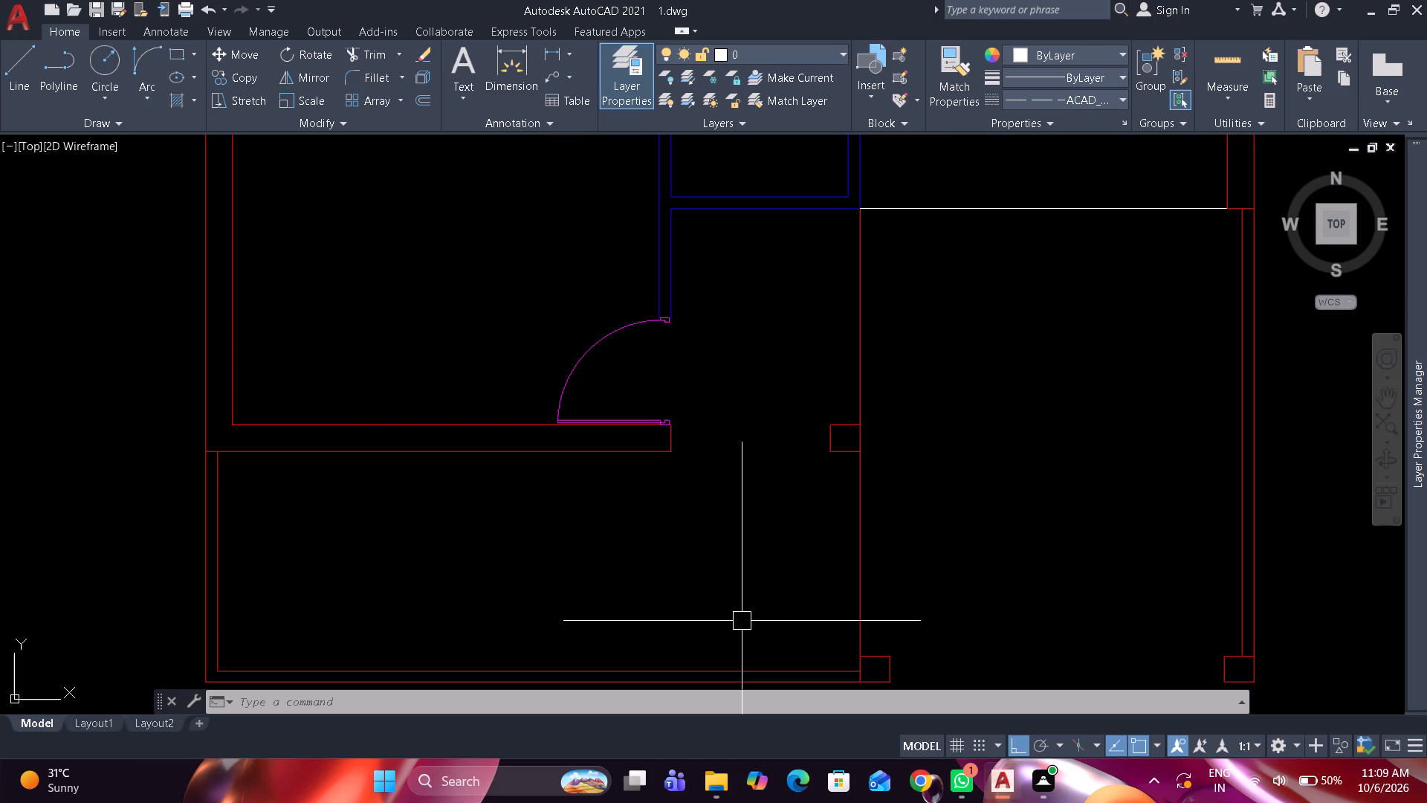
middle_drag(733, 604, 728, 511)
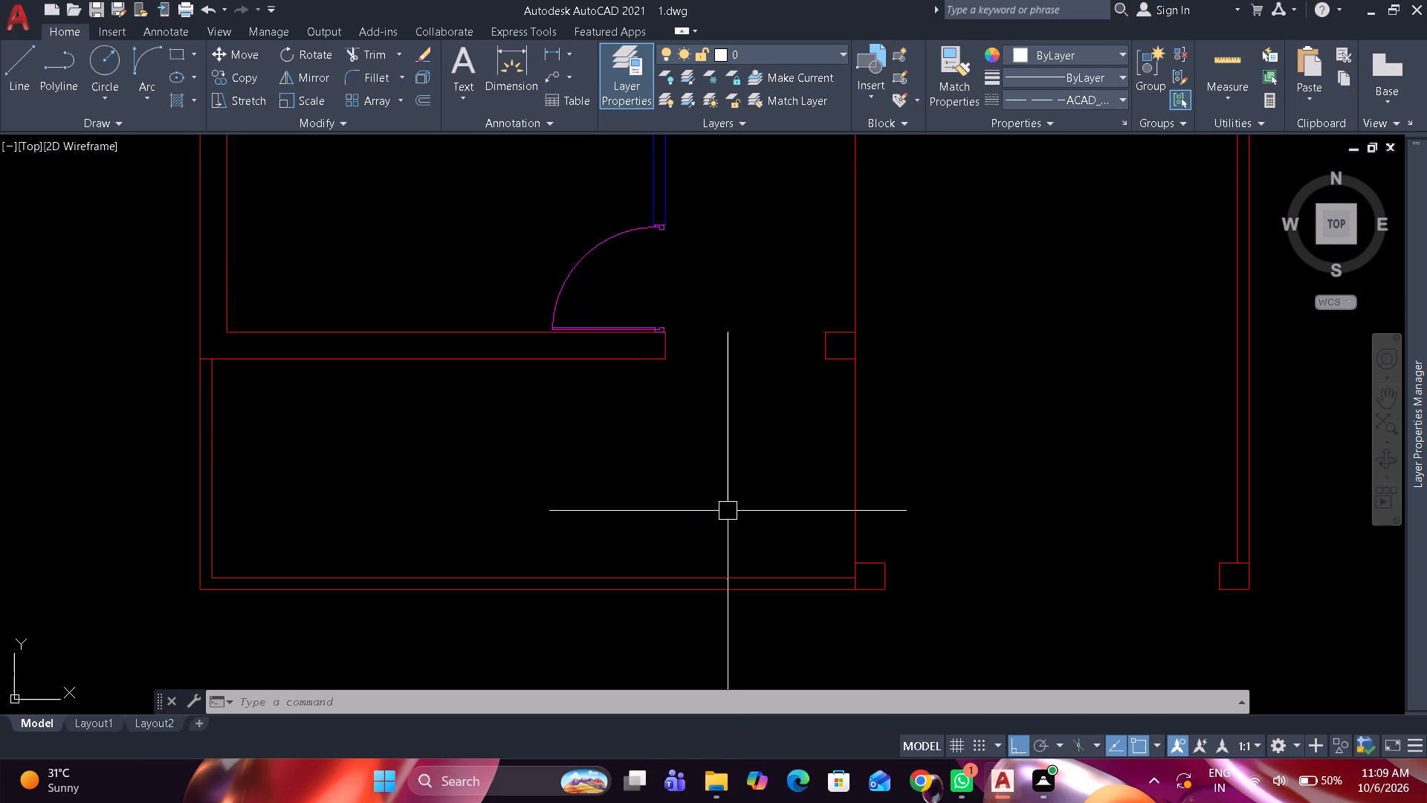
click(815, 54)
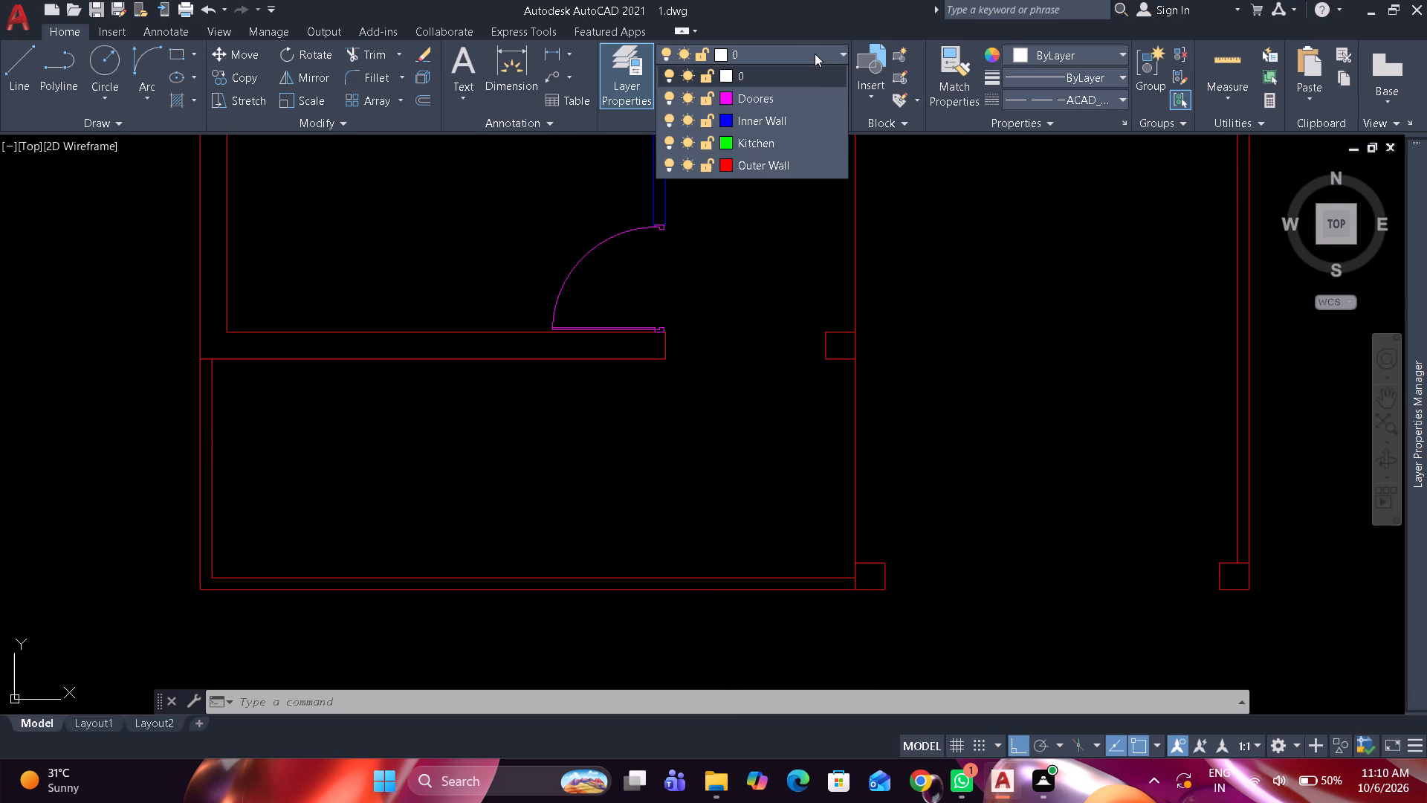
click(795, 161)
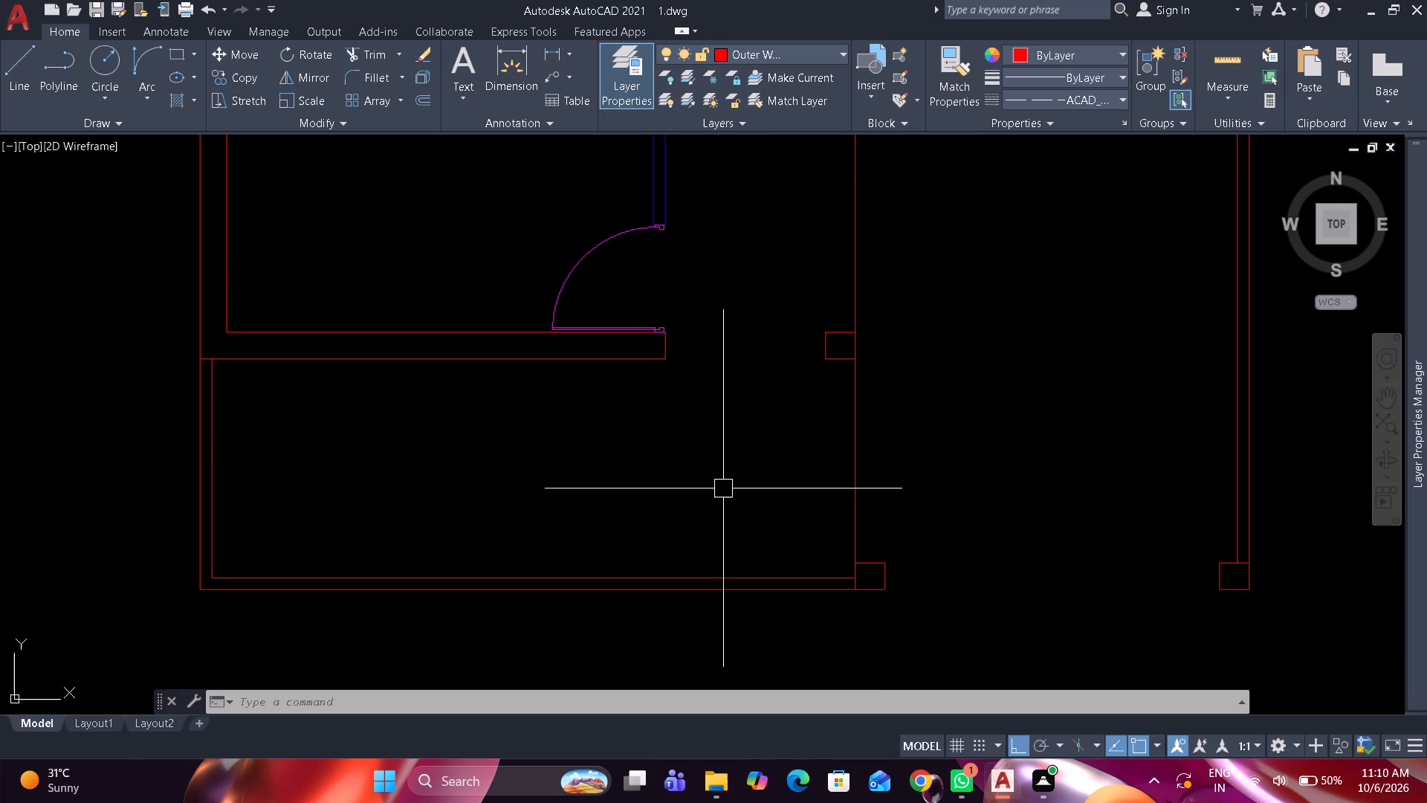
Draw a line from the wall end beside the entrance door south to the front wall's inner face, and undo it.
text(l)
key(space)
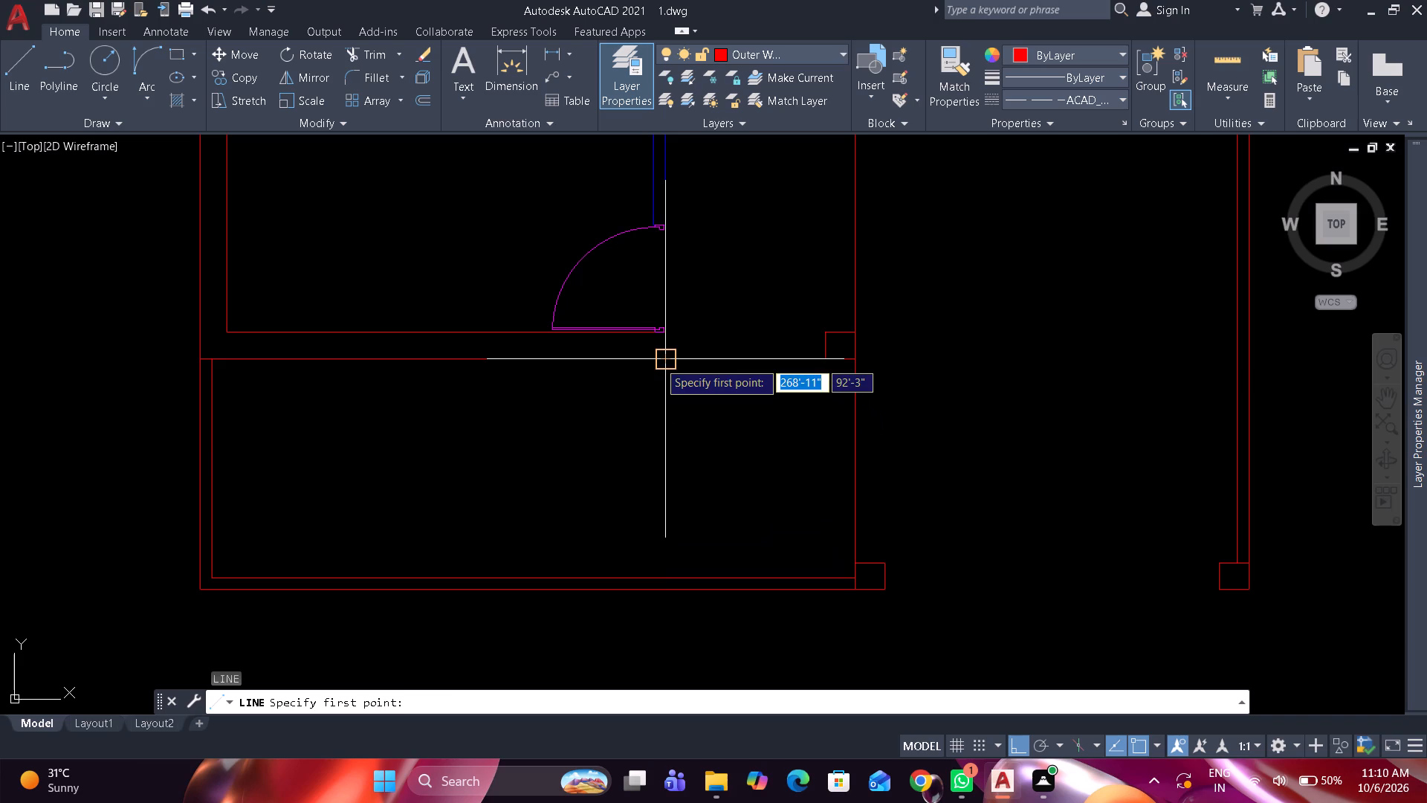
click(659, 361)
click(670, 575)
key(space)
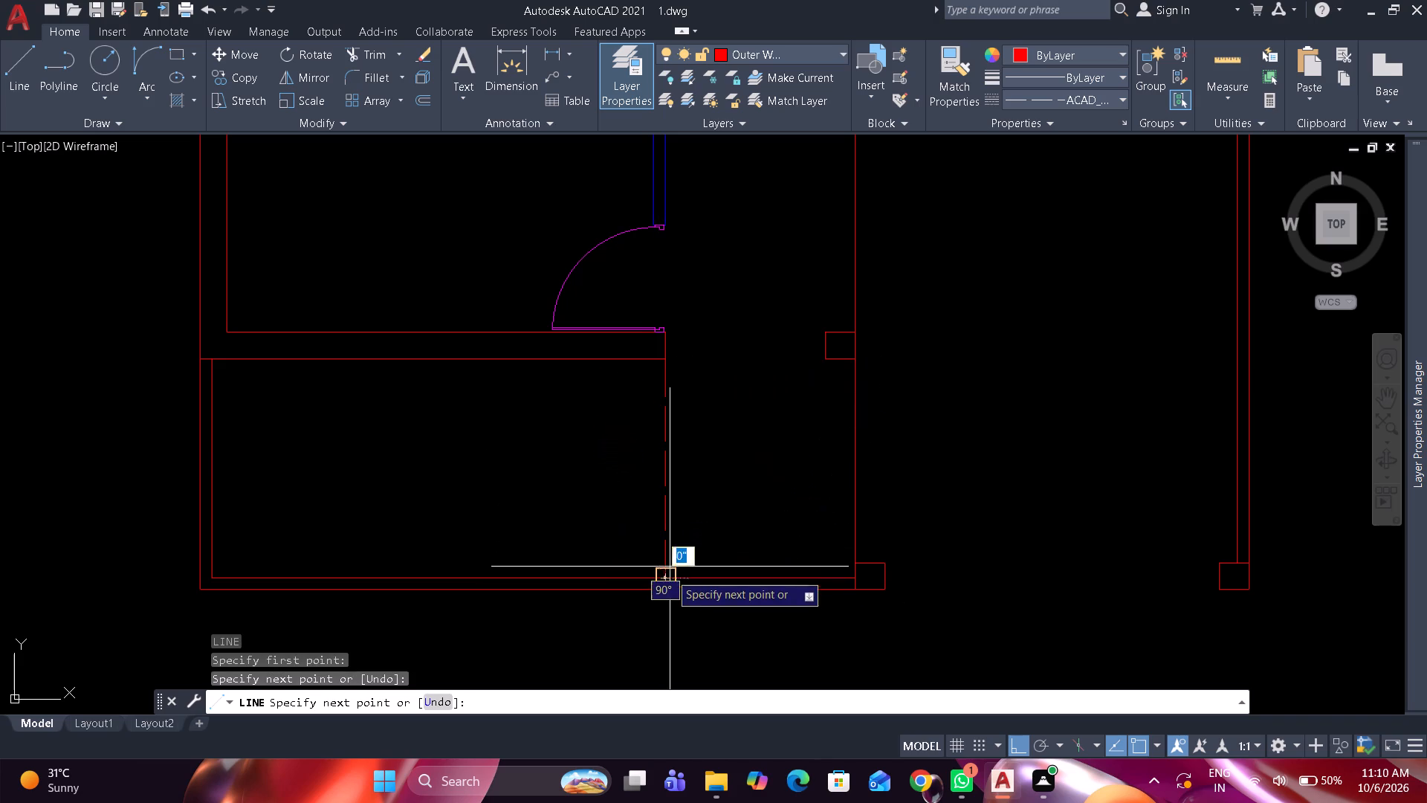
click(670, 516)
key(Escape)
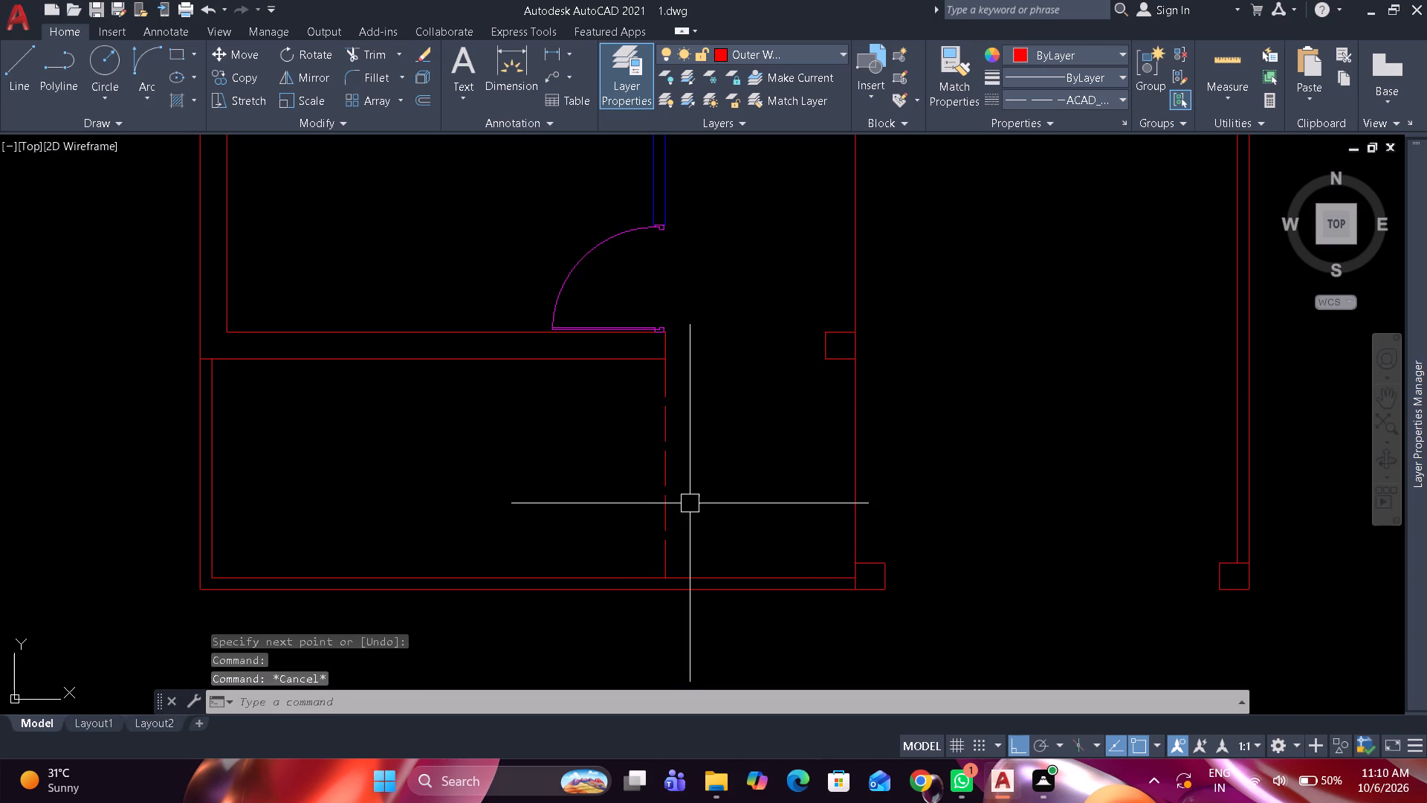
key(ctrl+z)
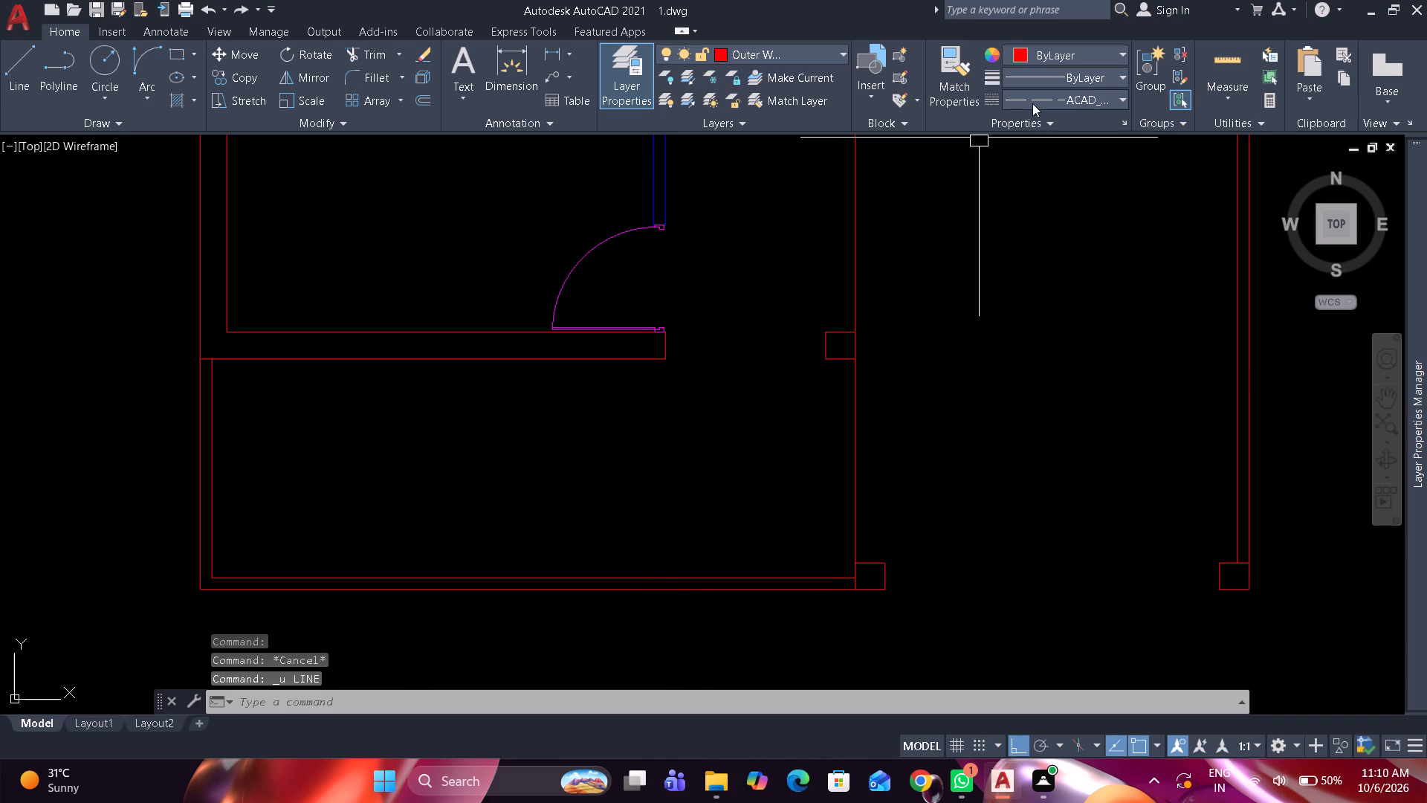
With the linetype set to ByLayer, draw a 6'-2" line from the entrance wall's end south to the front wall's inner face.
click(1032, 103)
click(1032, 115)
key(Escape)
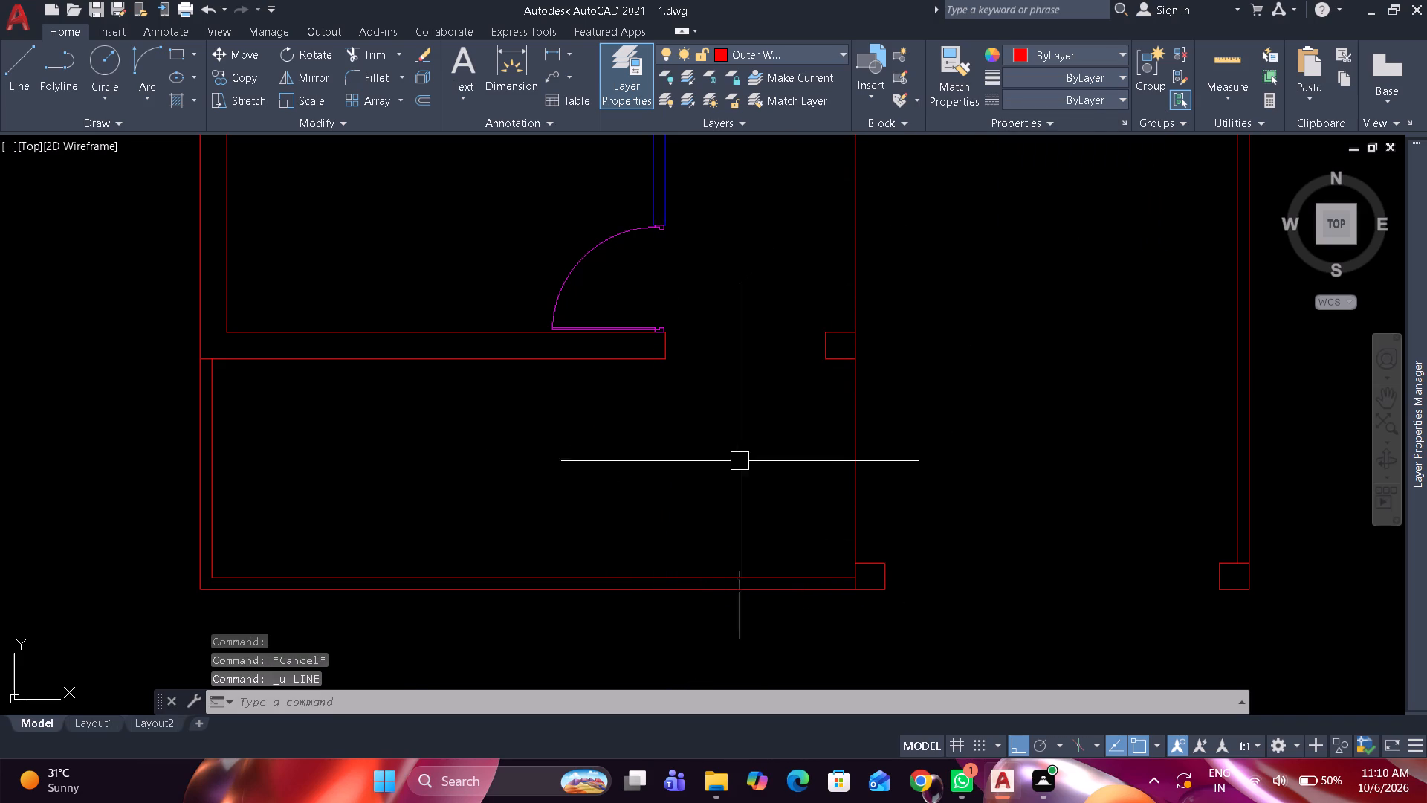
key(l)
key(space)
click(663, 353)
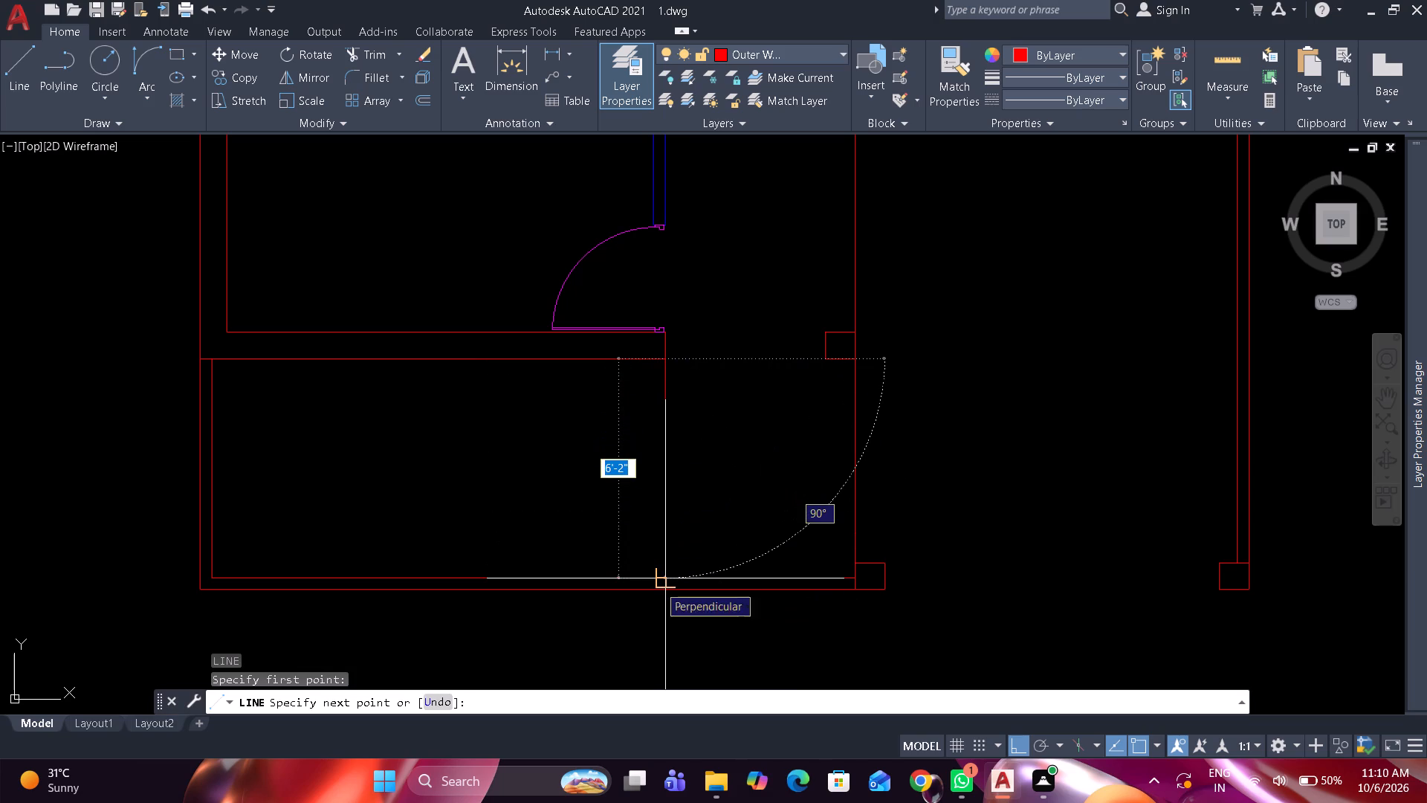
click(659, 585)
key(space)
Draw a line across the entrance opening from the wall end's south corner to the small pillar on the east.
key(space)
click(663, 367)
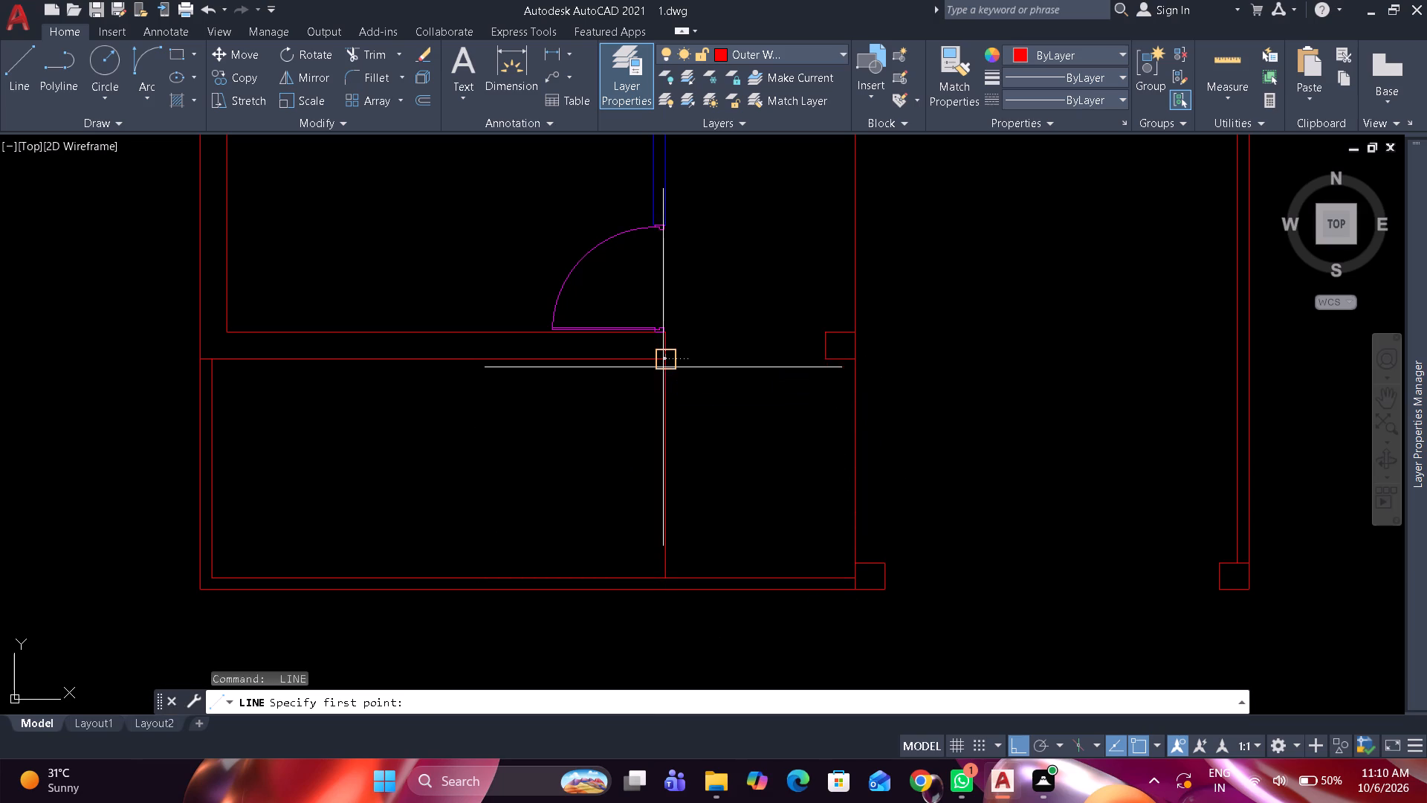
click(822, 360)
key(space)
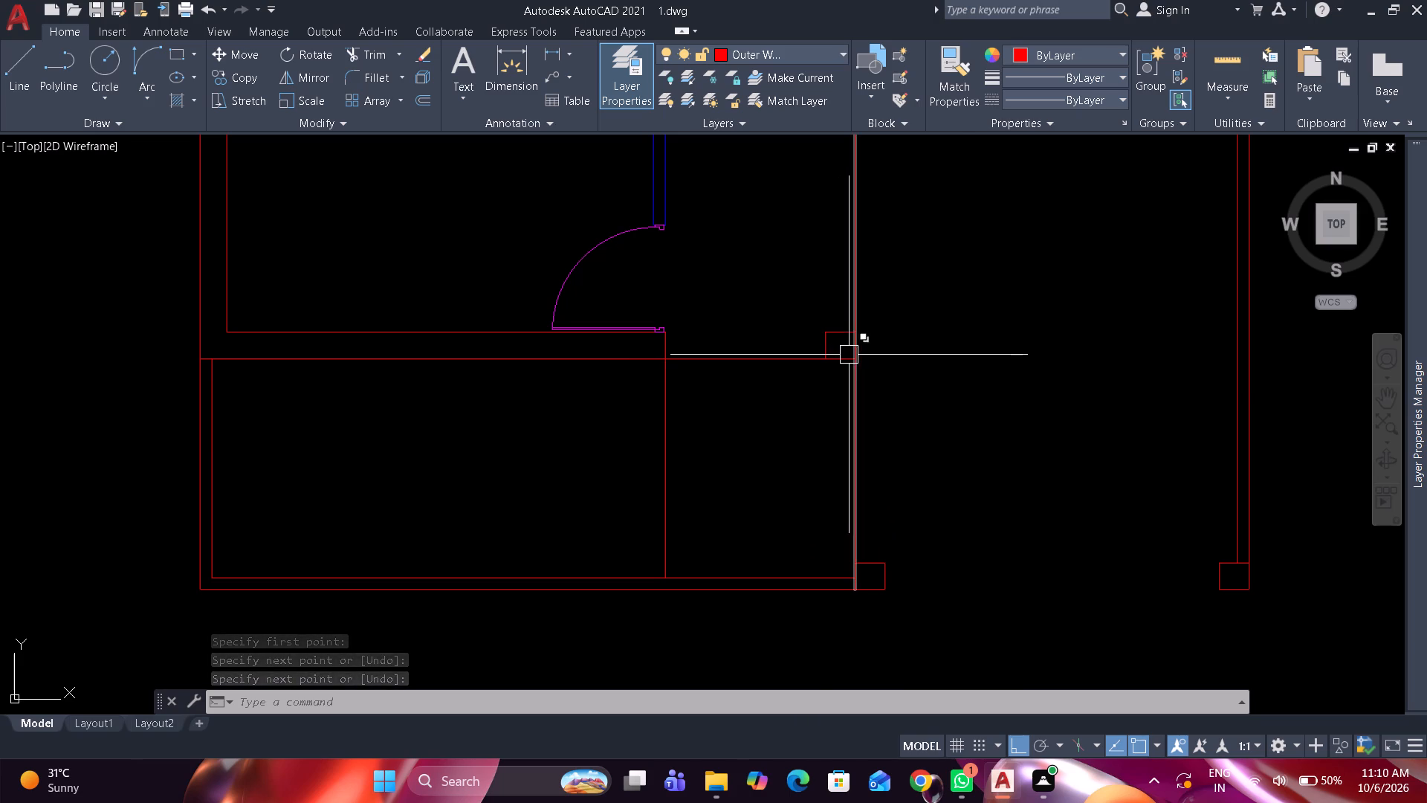
Join the line across the entrance opening with the small pillar's south edge into one line.
drag(842, 356, 833, 358)
click(794, 360)
text(j)
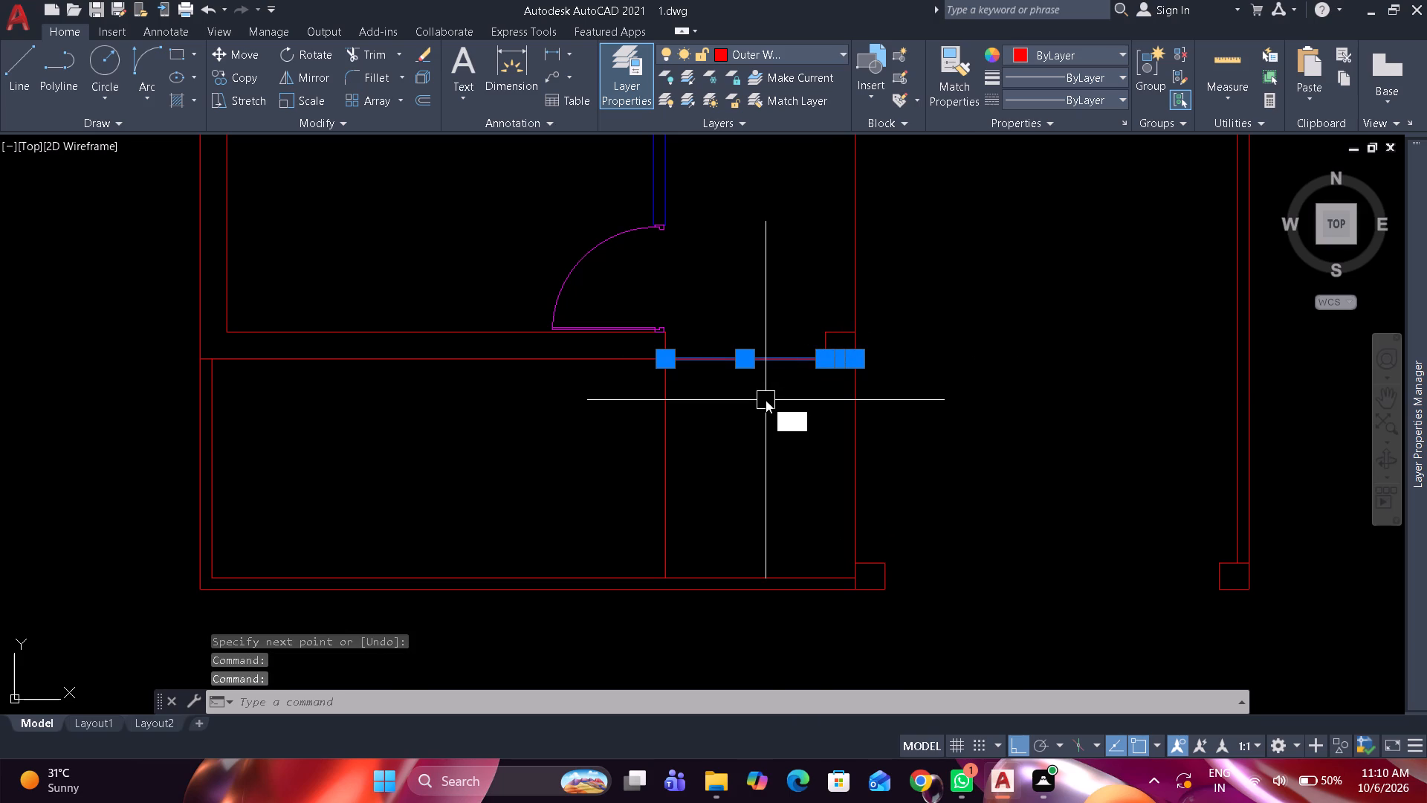
key(space)
drag(780, 341, 786, 351)
click(951, 392)
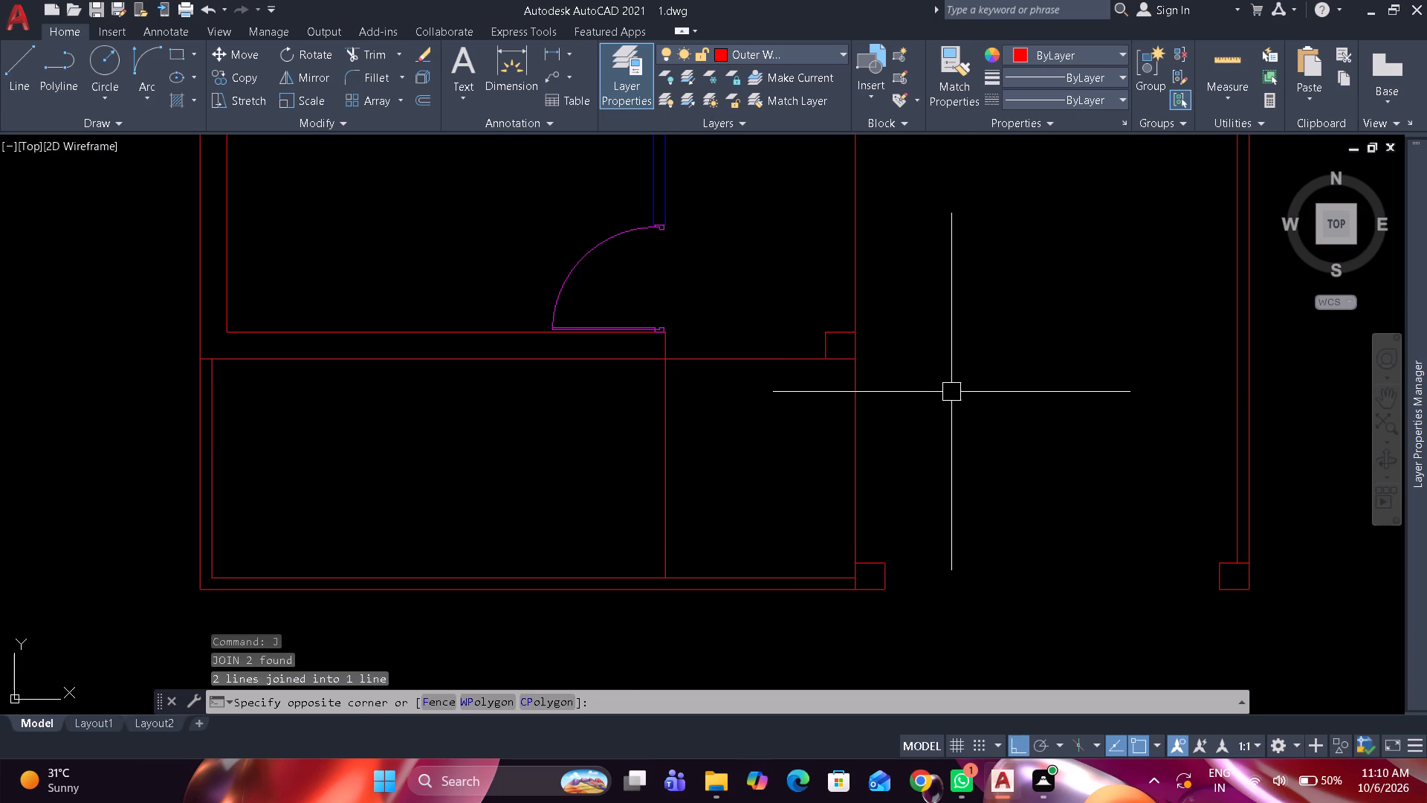
Join the new north-south line with the short end edge of the entrance wall into one line.
click(669, 380)
click(664, 346)
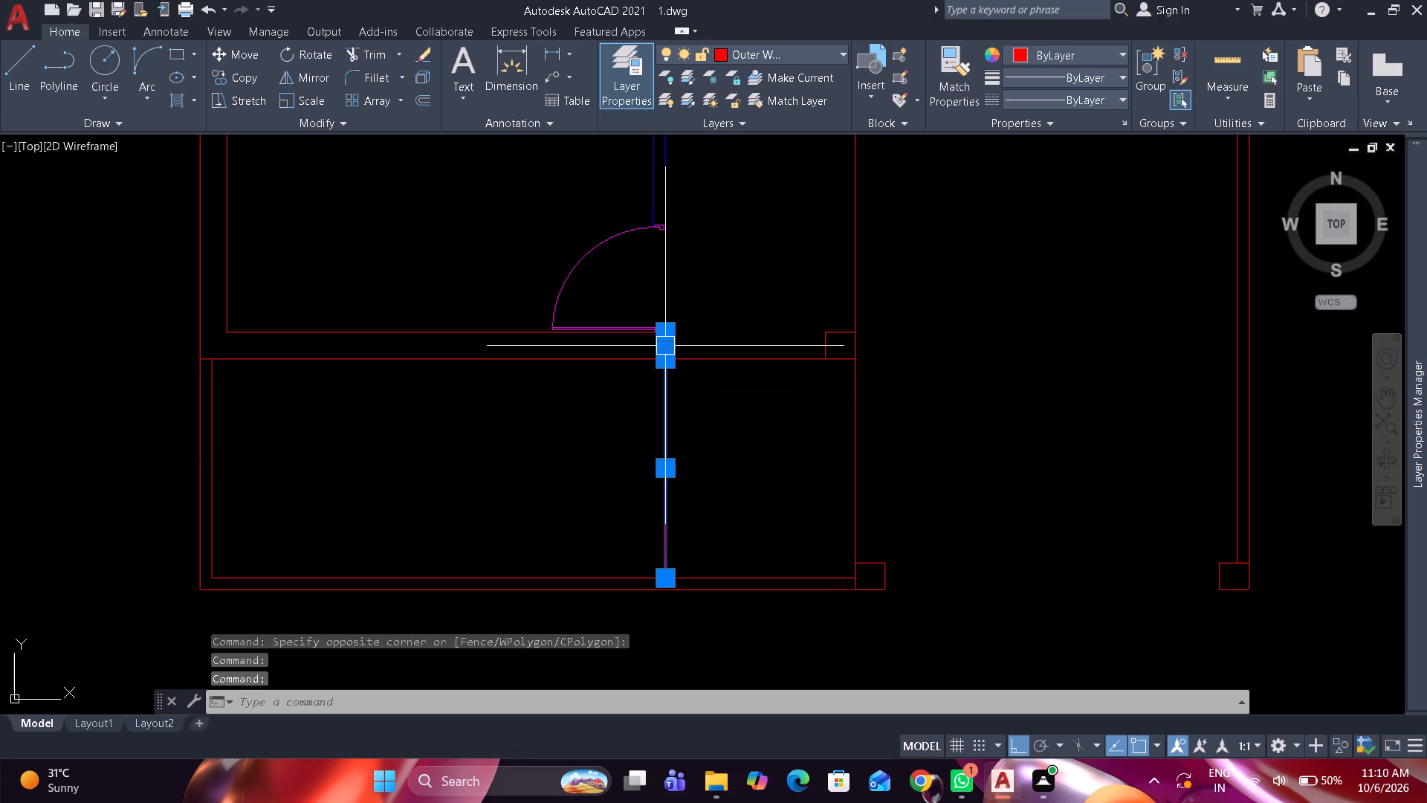
key(space)
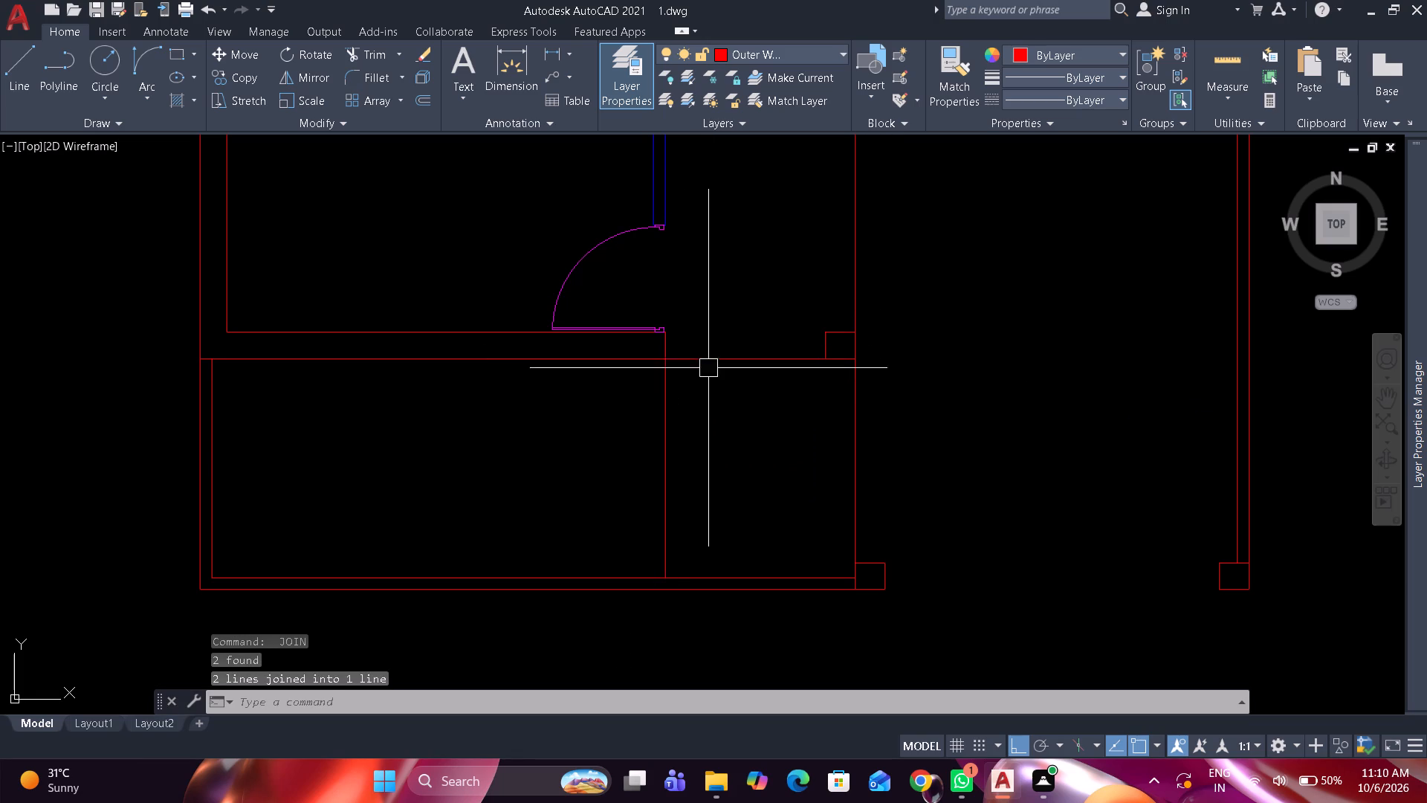
Join the front wall's outer line with the south edge of the pillar at its east end.
scroll(718, 312, down, 2)
middle_drag(718, 311, 711, 364)
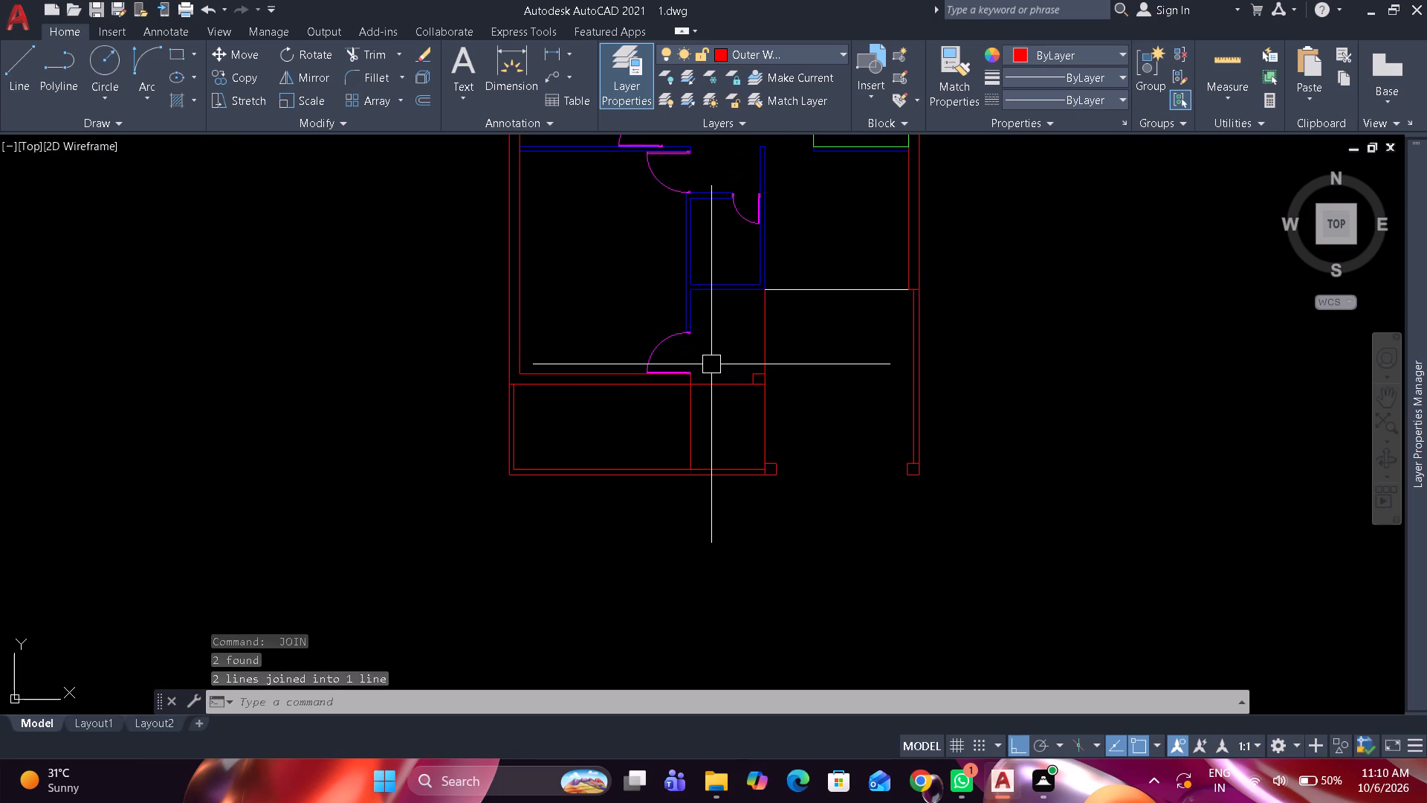
scroll(711, 364, down, 1)
middle_drag(705, 397, 699, 429)
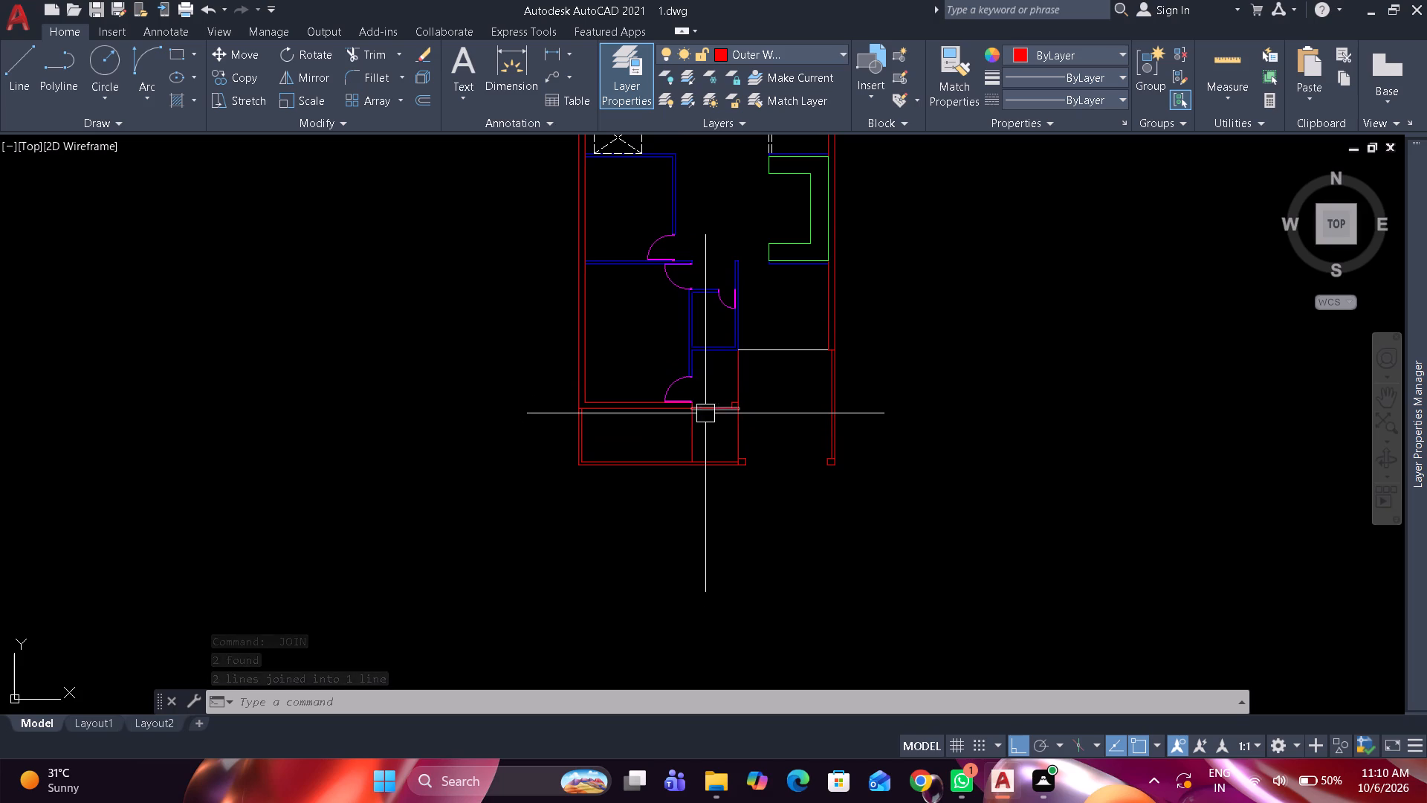
scroll(731, 399, up, 4)
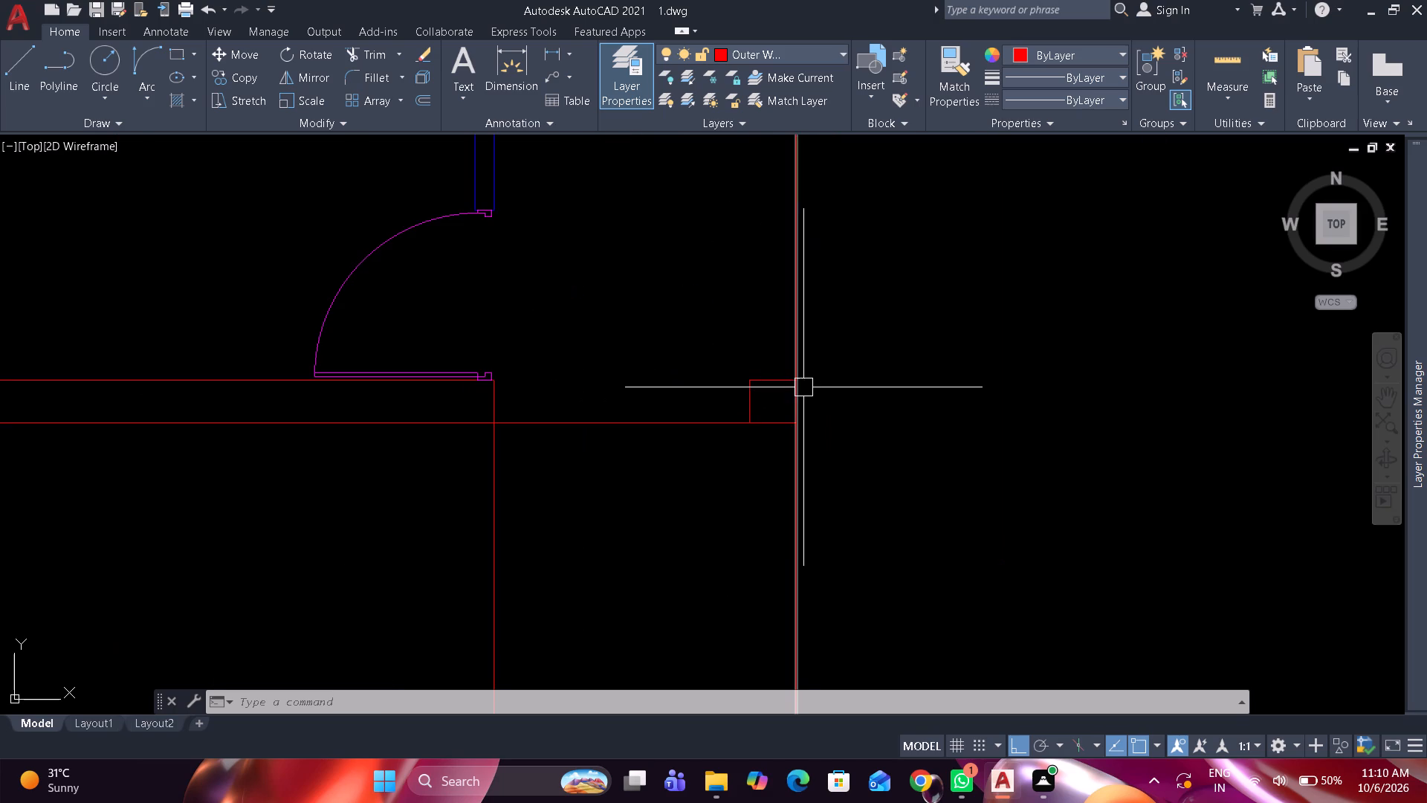
drag(779, 351, 786, 379)
drag(826, 475, 828, 445)
scroll(824, 324, down, 3)
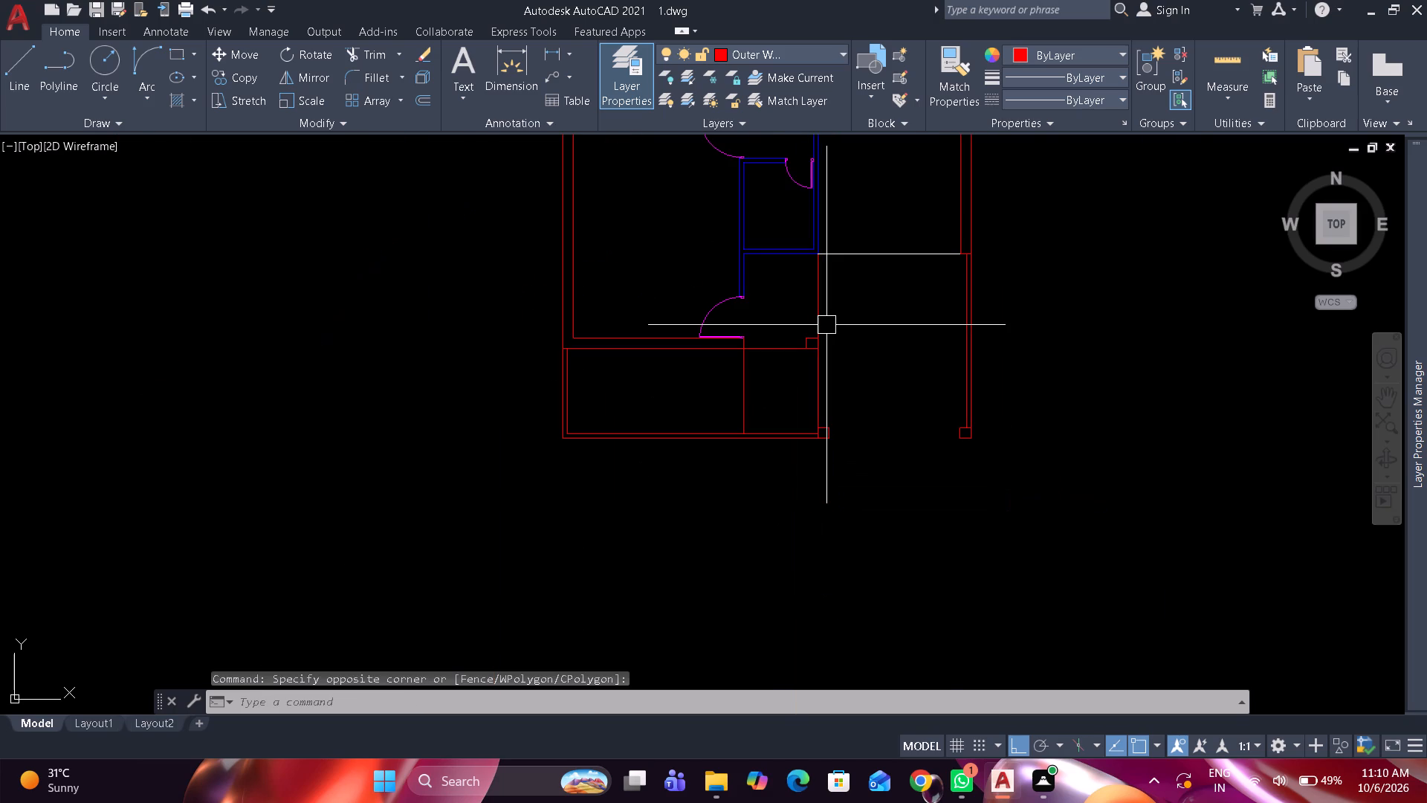
scroll(809, 410, up, 3)
click(824, 428)
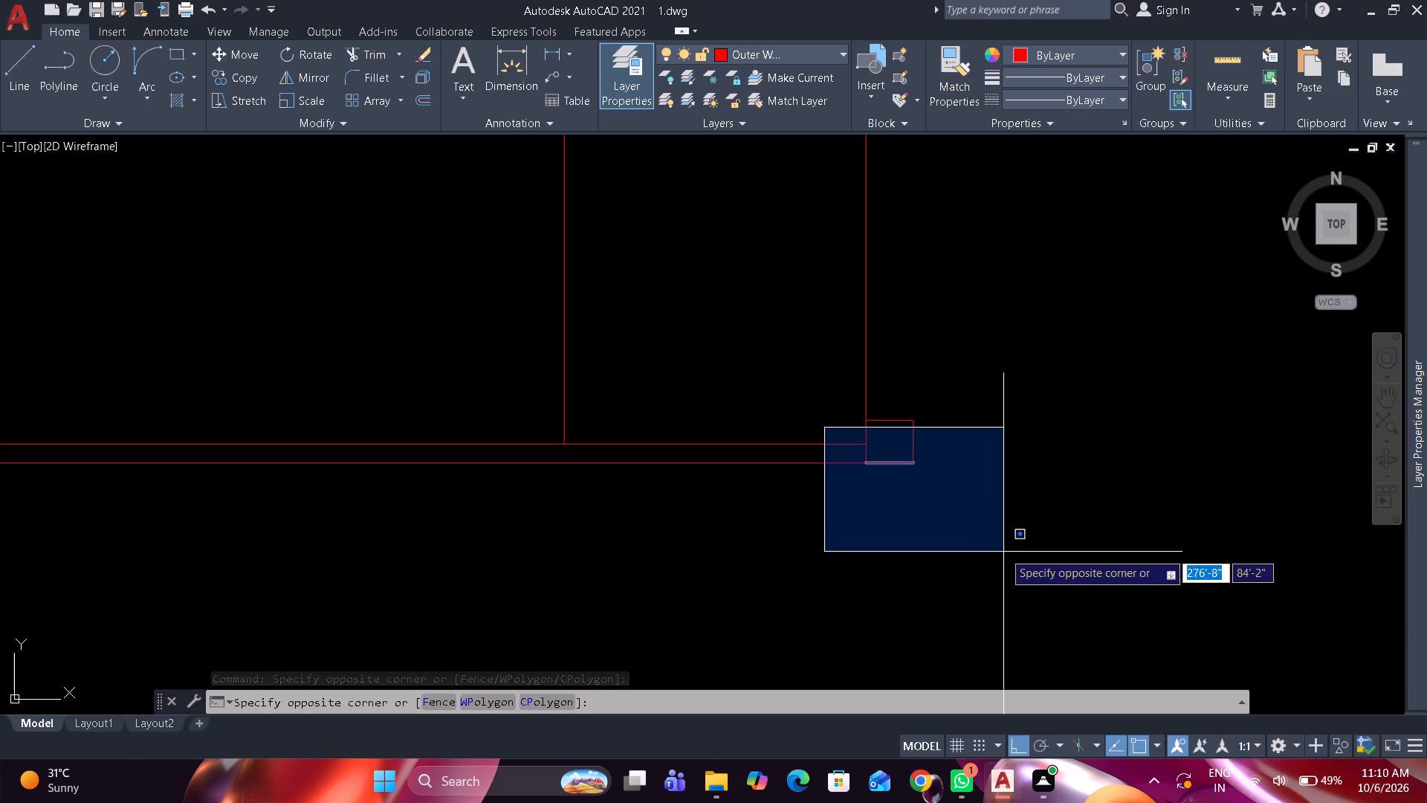
click(1003, 552)
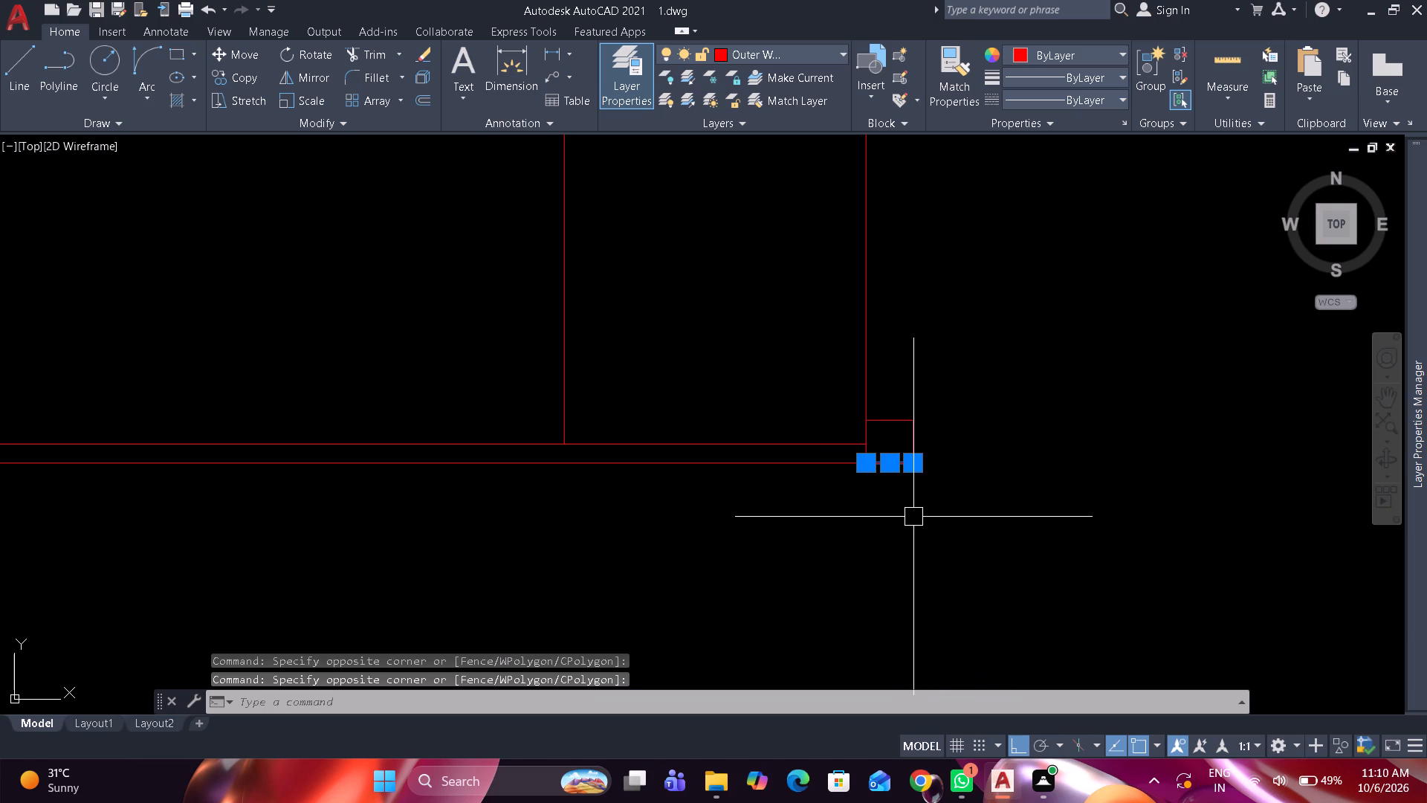
click(803, 465)
text(j)
key(space)
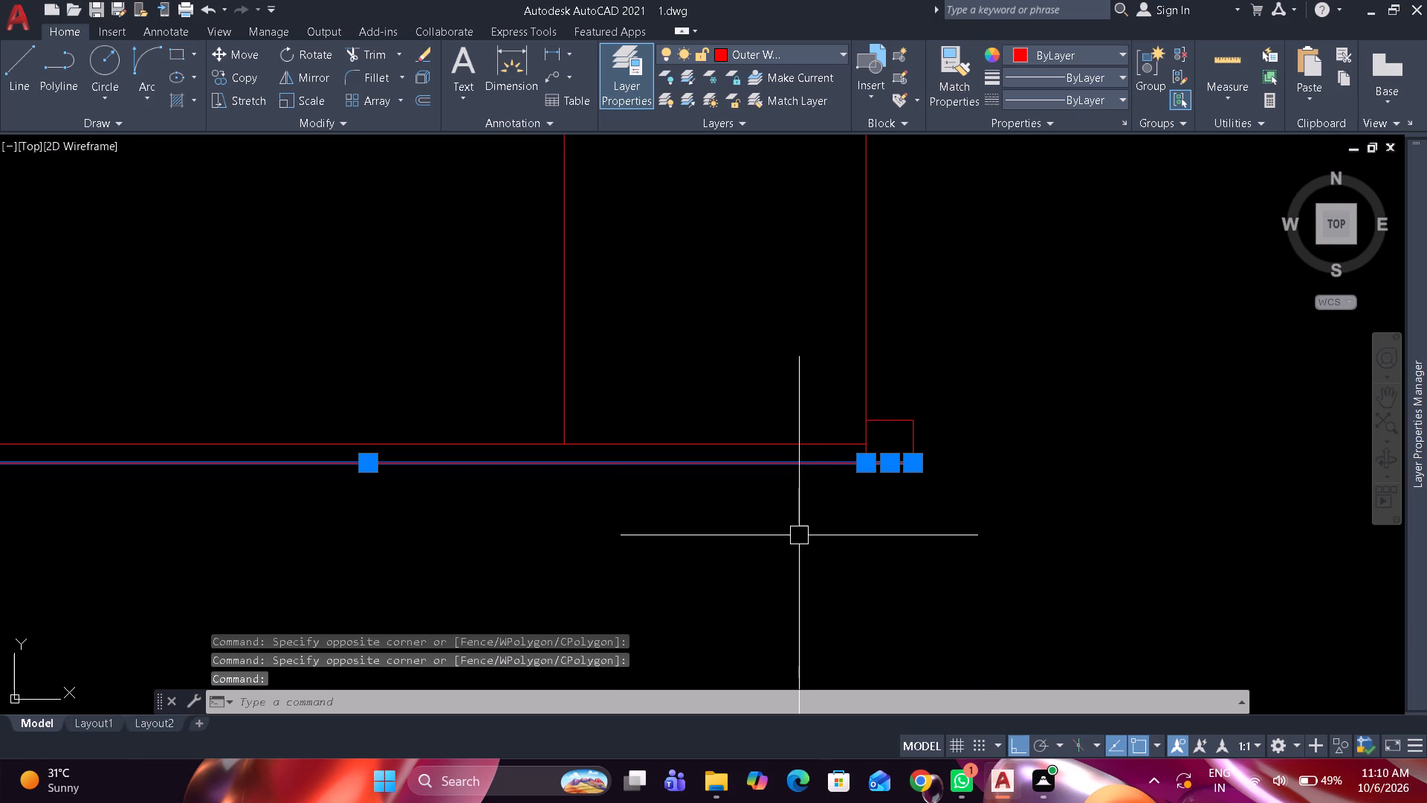
Examine the line segments at the two front pillars and the passage area south of the kitchen.
drag(771, 434, 780, 434)
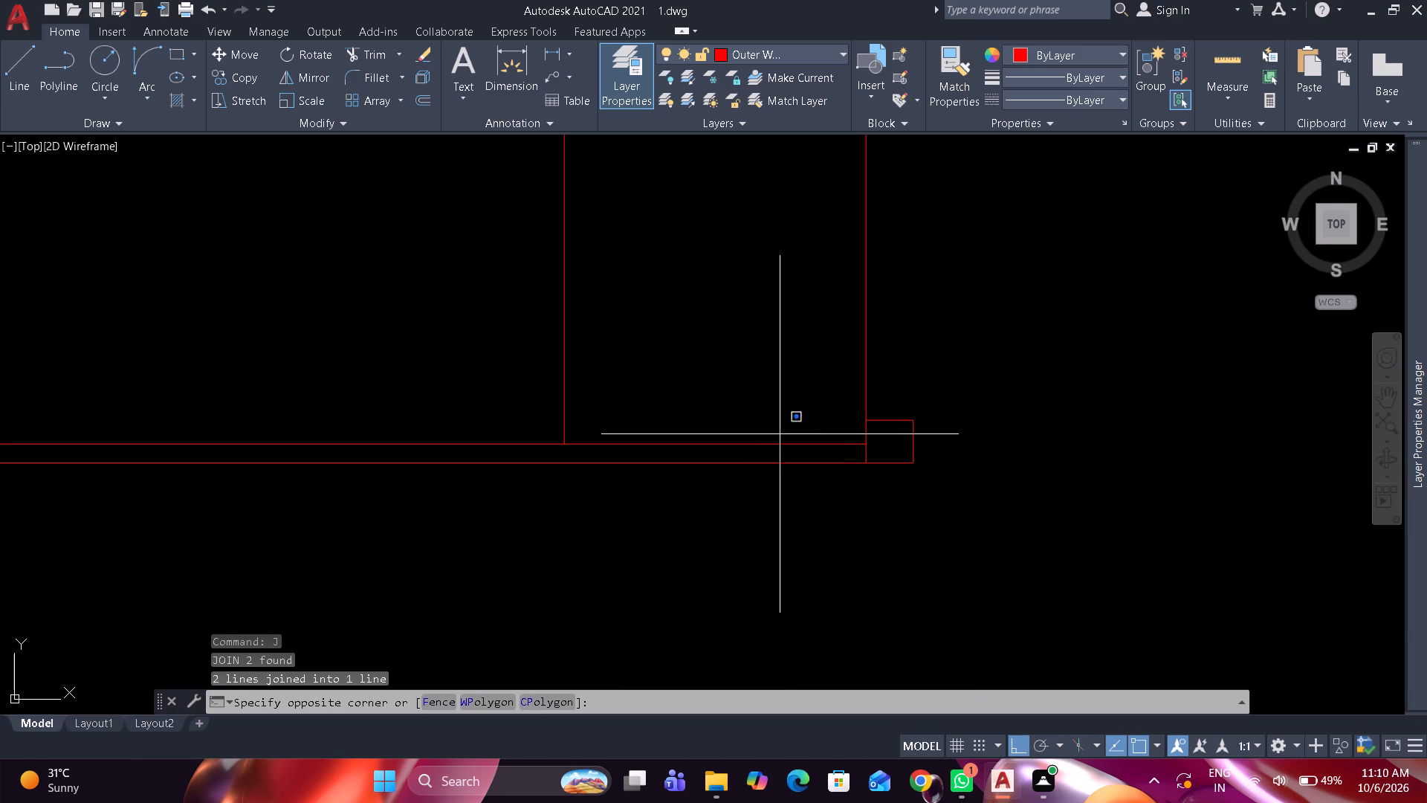
click(1080, 538)
click(801, 364)
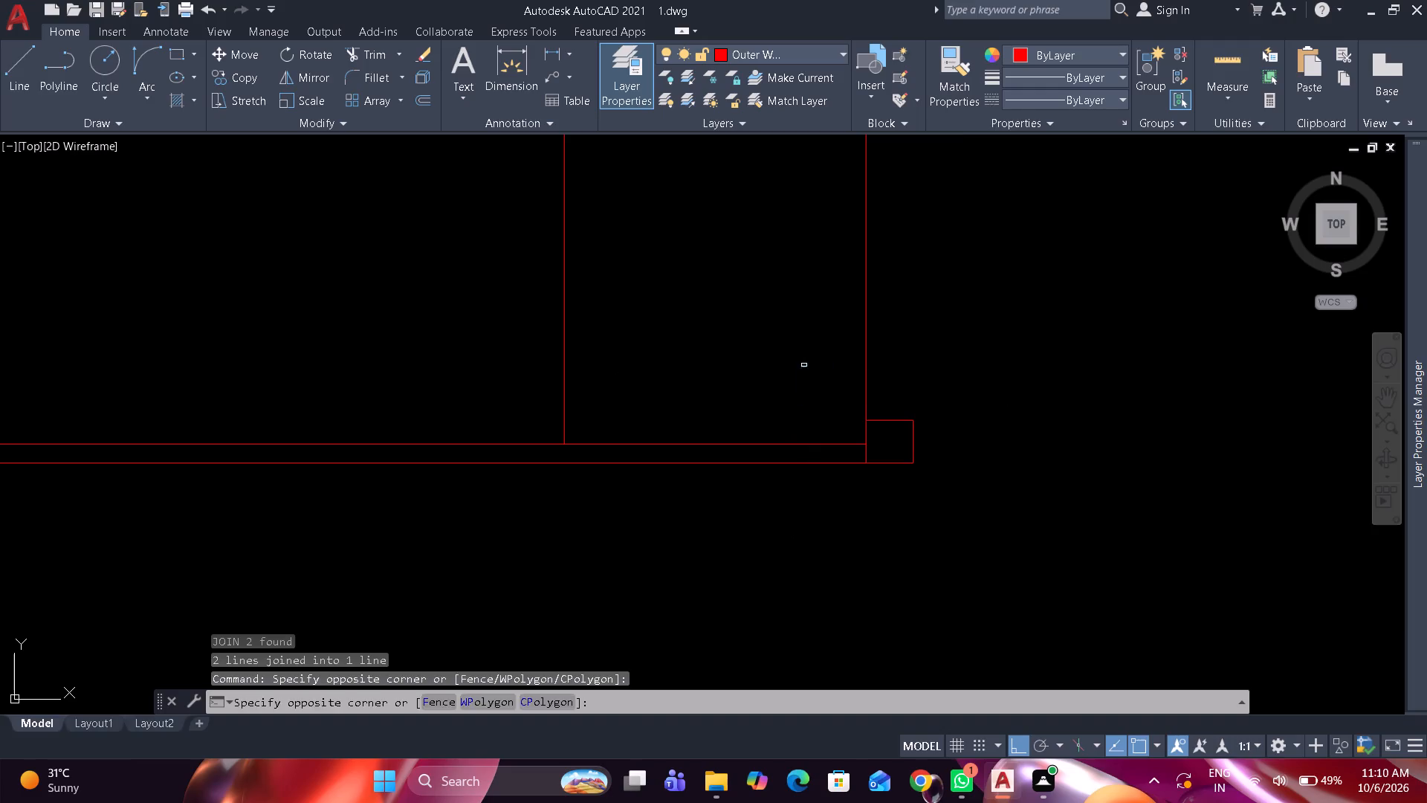
click(896, 548)
scroll(907, 376, down, 3)
middle_drag(888, 379, 745, 414)
scroll(922, 413, up, 1)
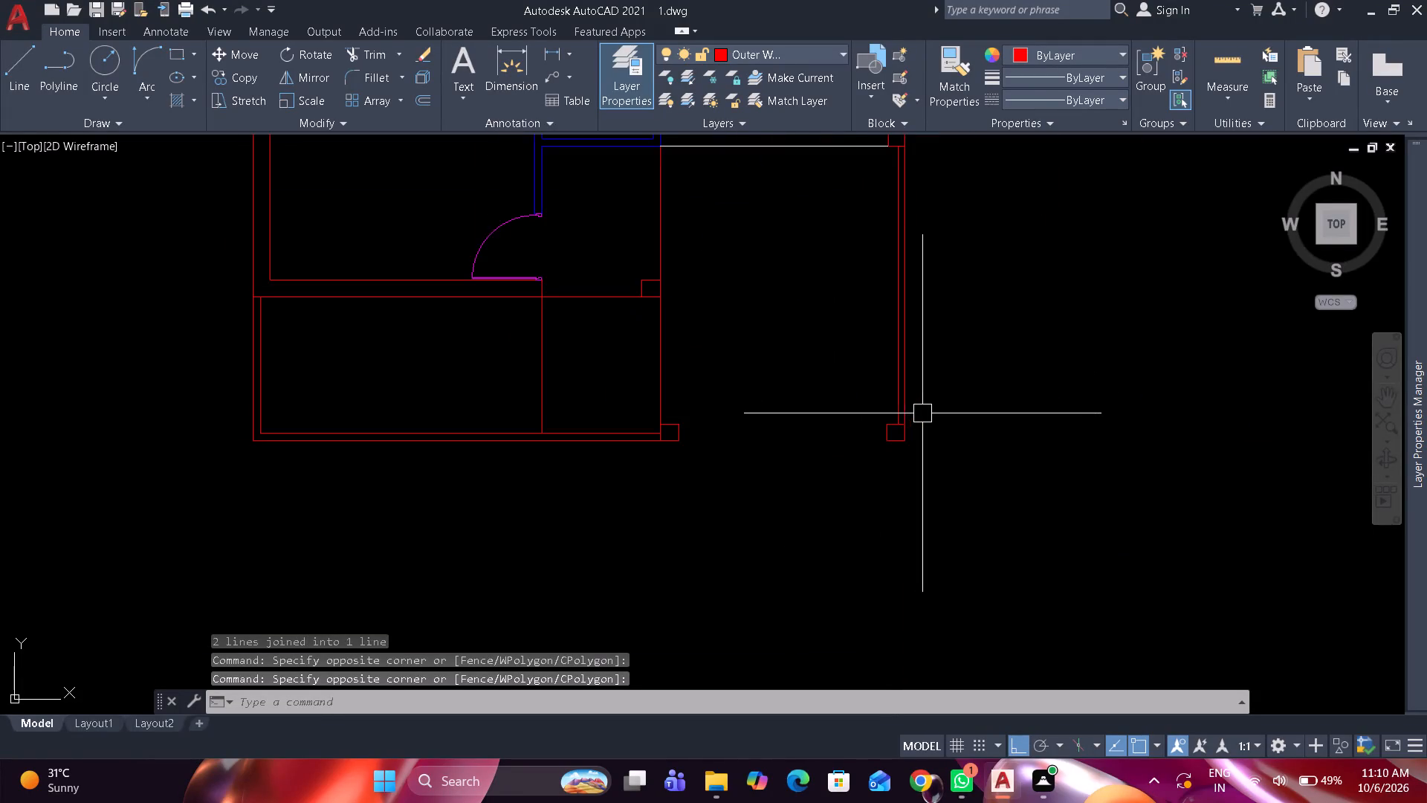
scroll(922, 413, up, 1)
click(873, 392)
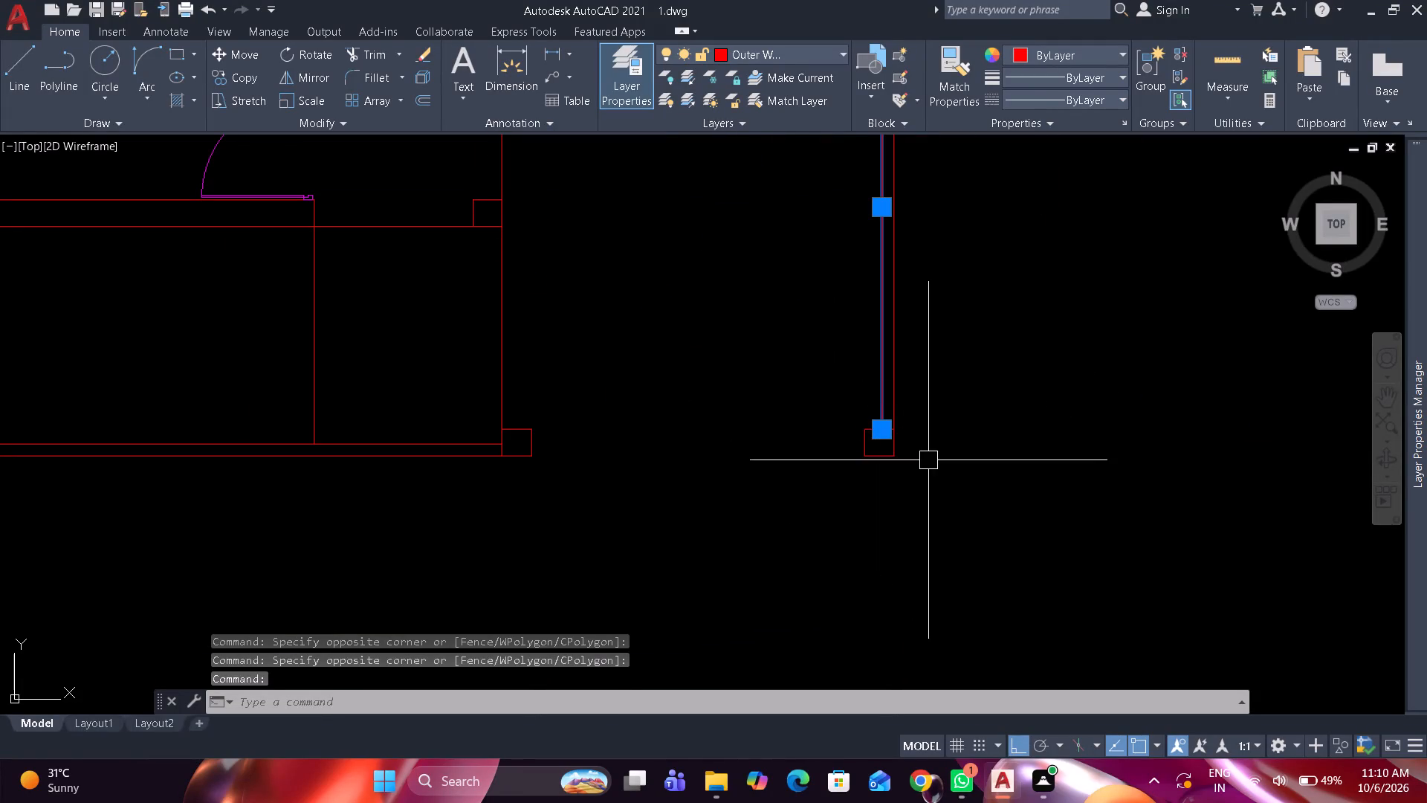
key(Escape)
click(865, 397)
click(945, 531)
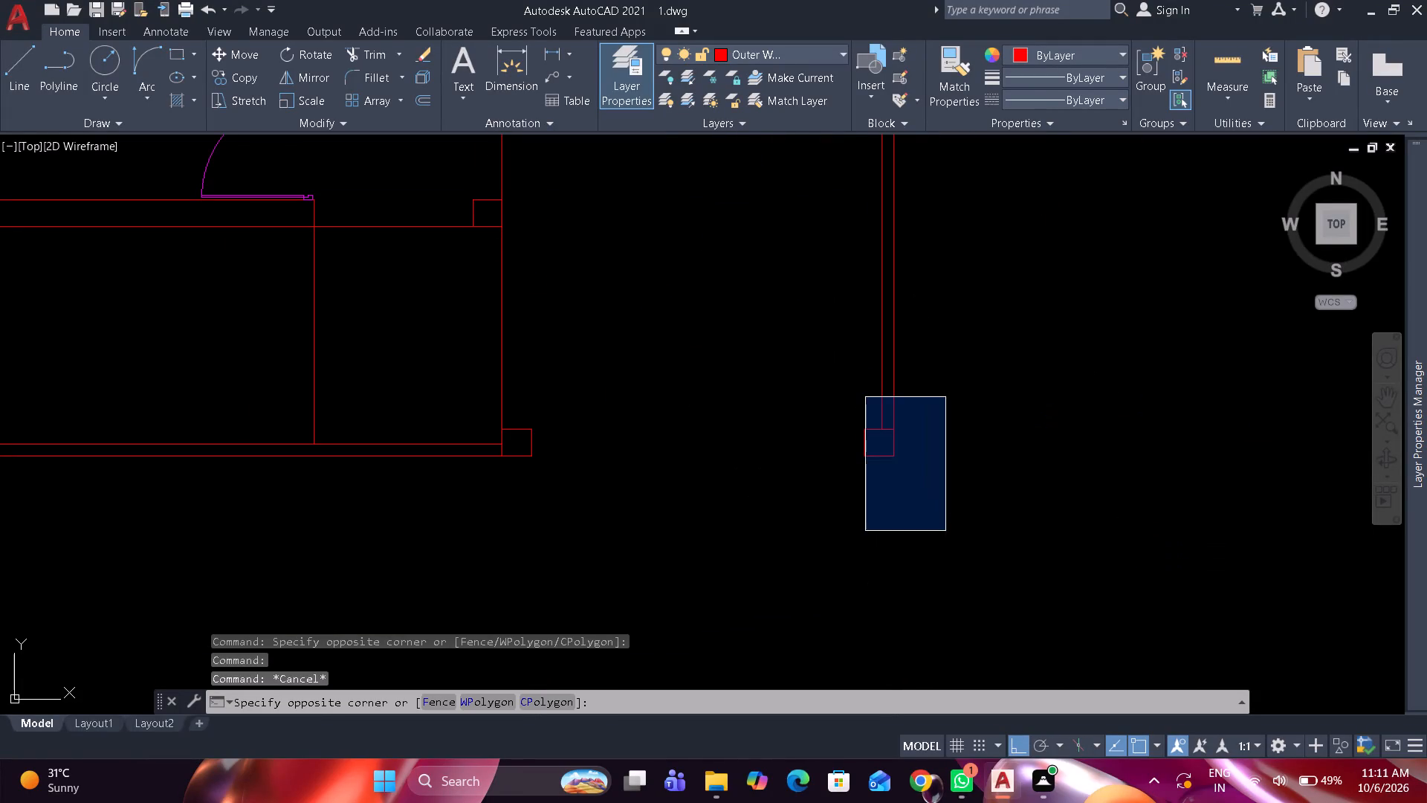
scroll(806, 494, down, 2)
middle_drag(809, 498, 823, 518)
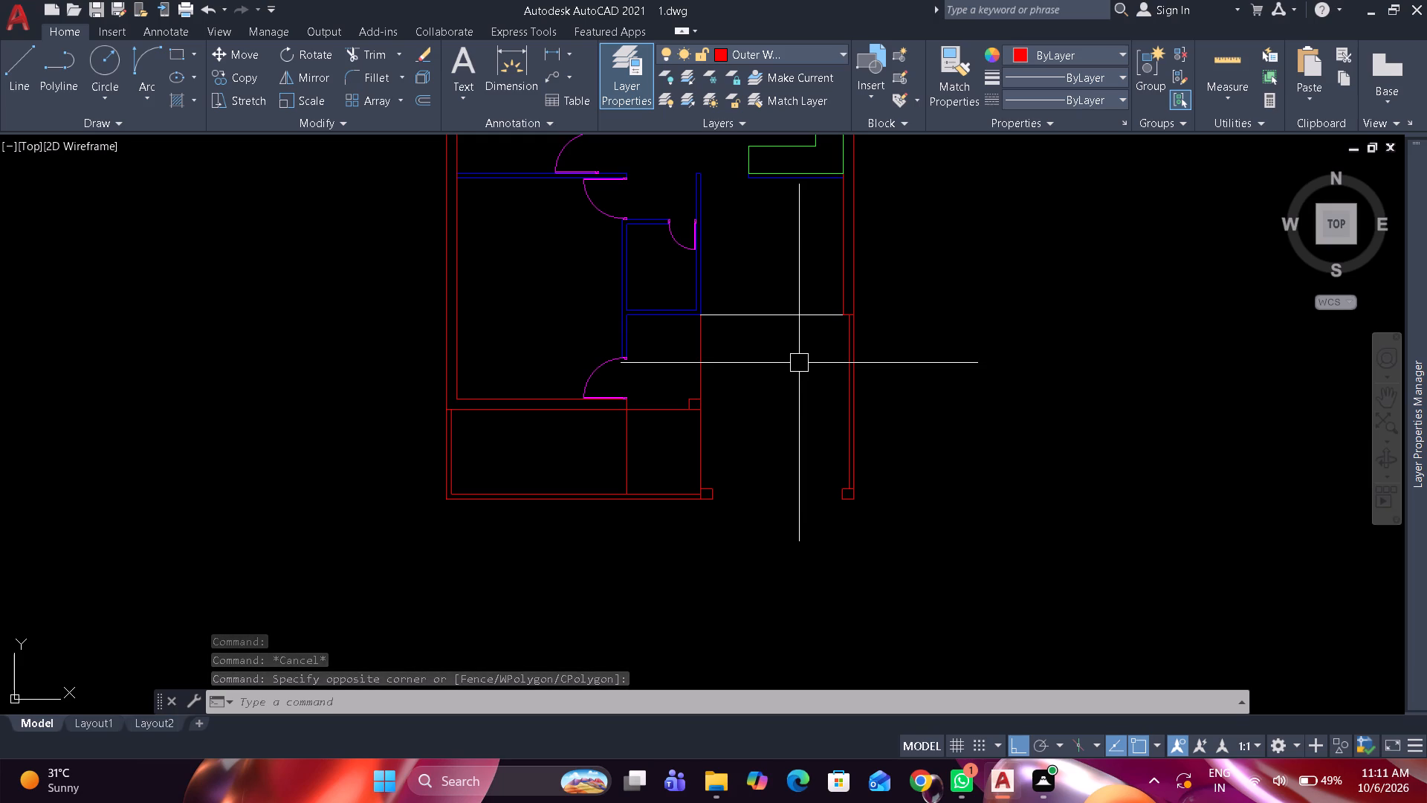
scroll(789, 384, down, 1)
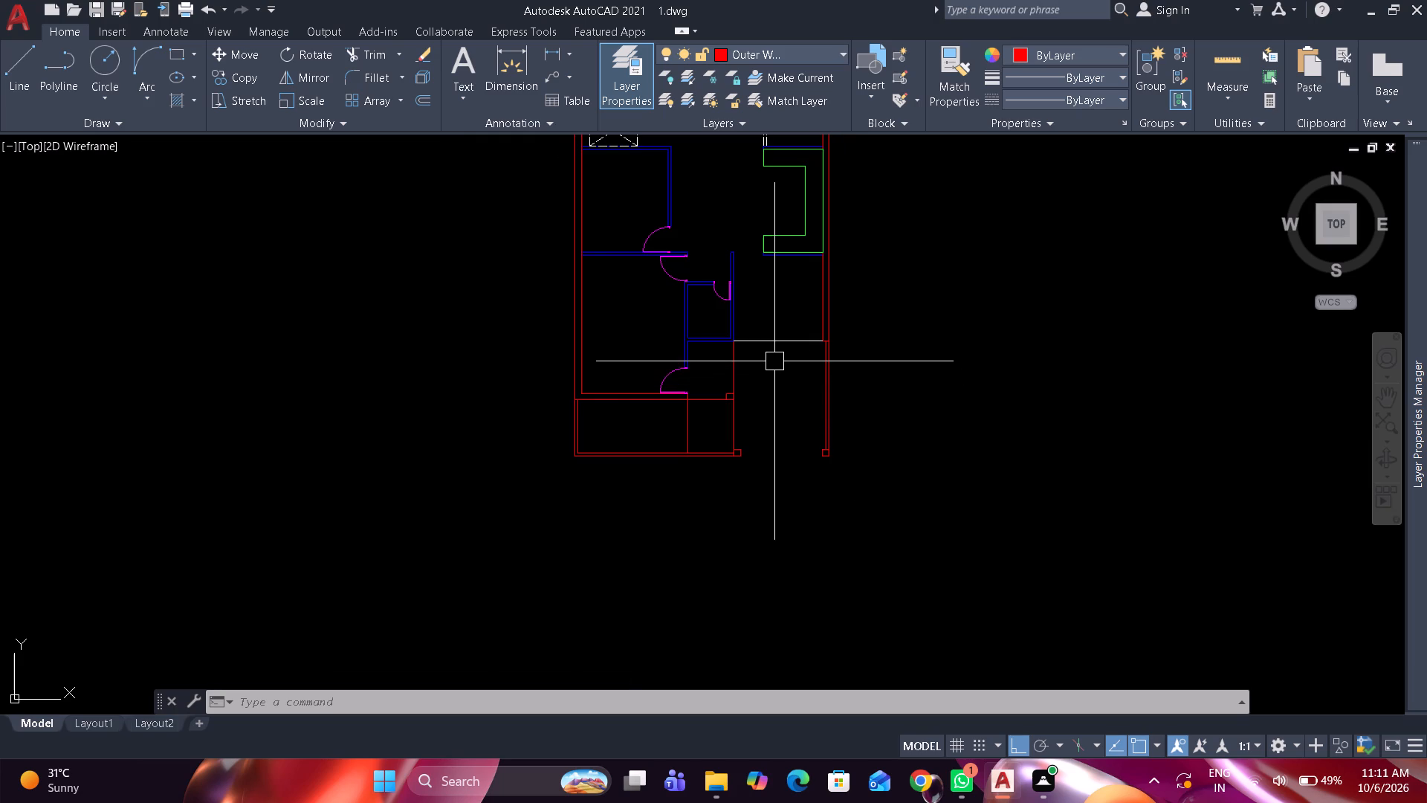
middle_drag(748, 366, 751, 445)
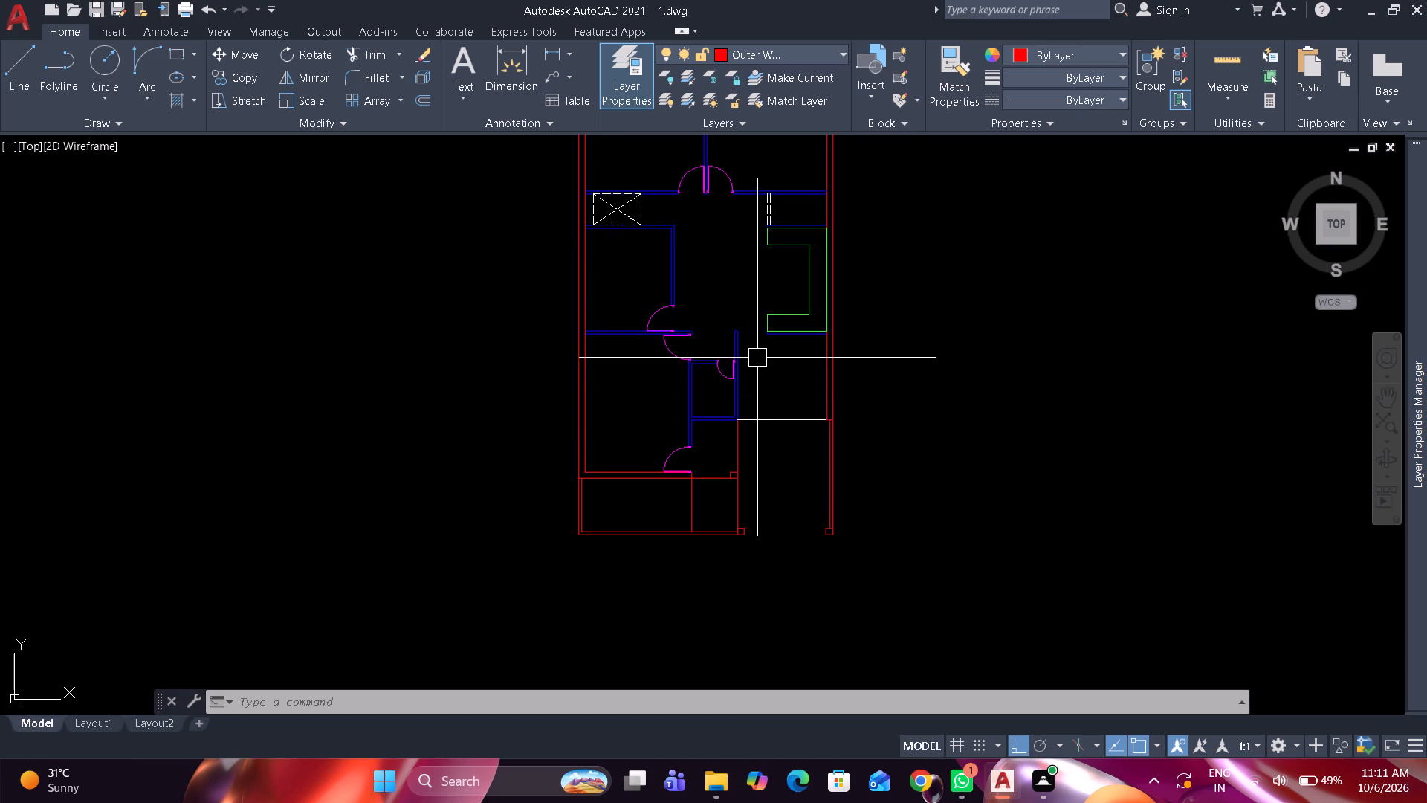
scroll(760, 339, up, 5)
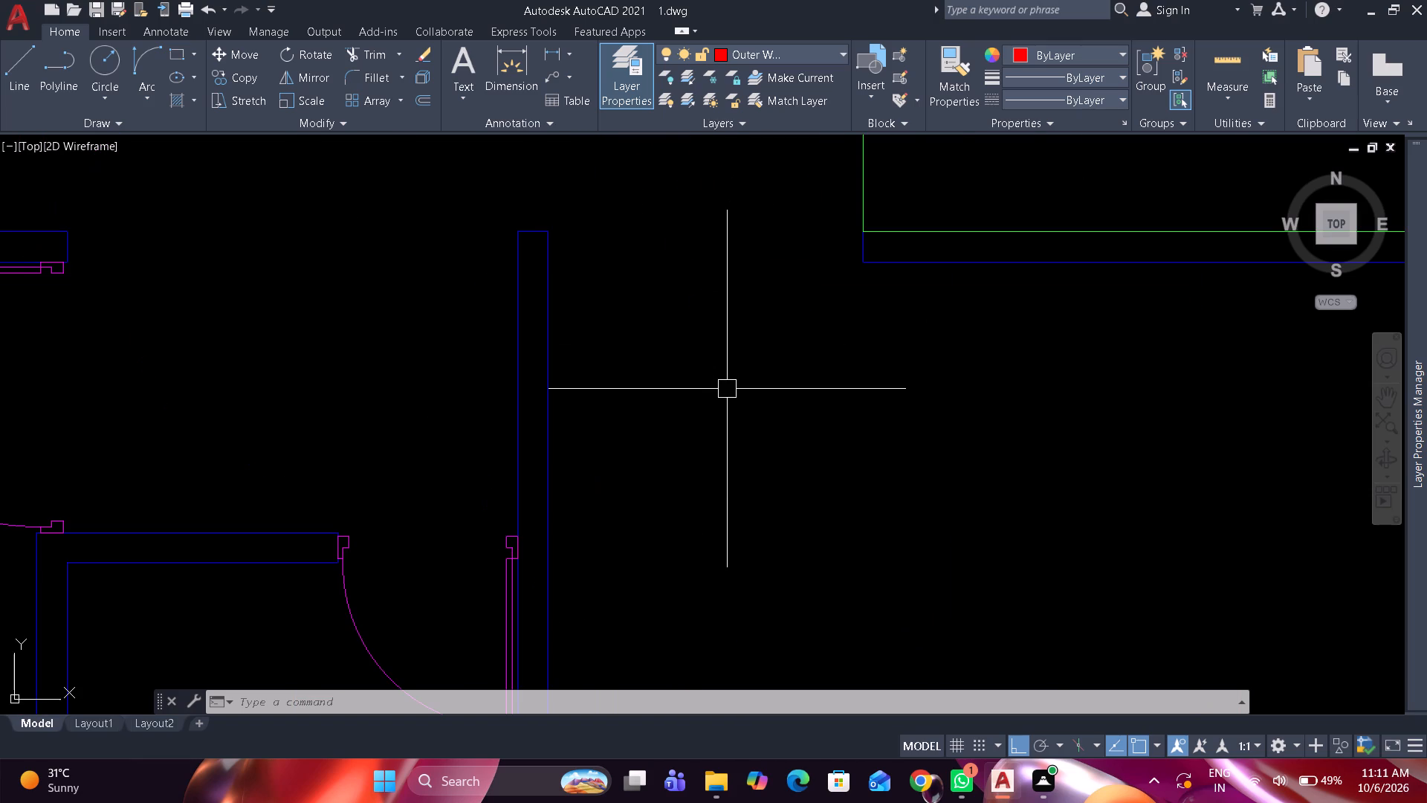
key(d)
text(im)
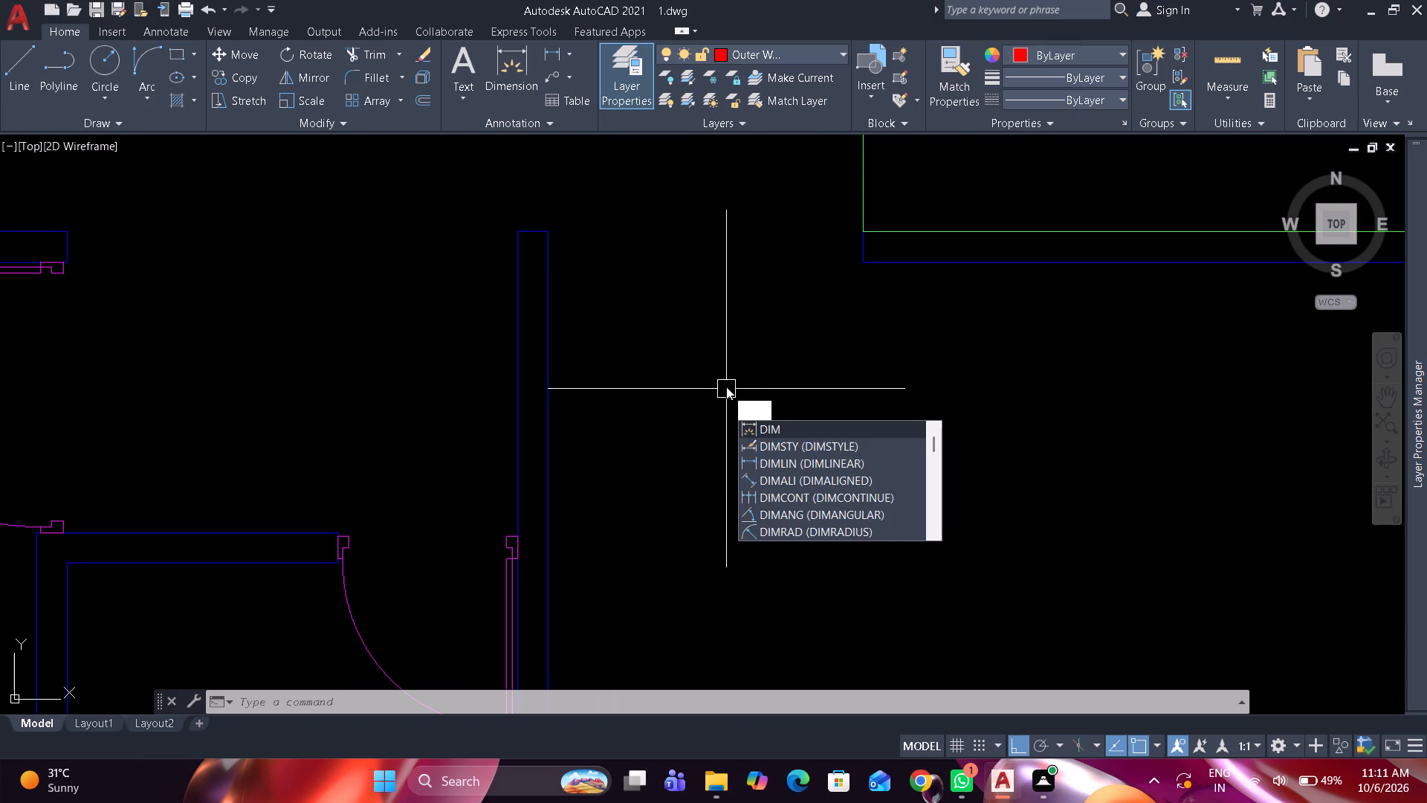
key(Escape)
Make the Standard dimension style current and set its primary units to Engineering with 0'-0" precision.
text(d)
key(space)
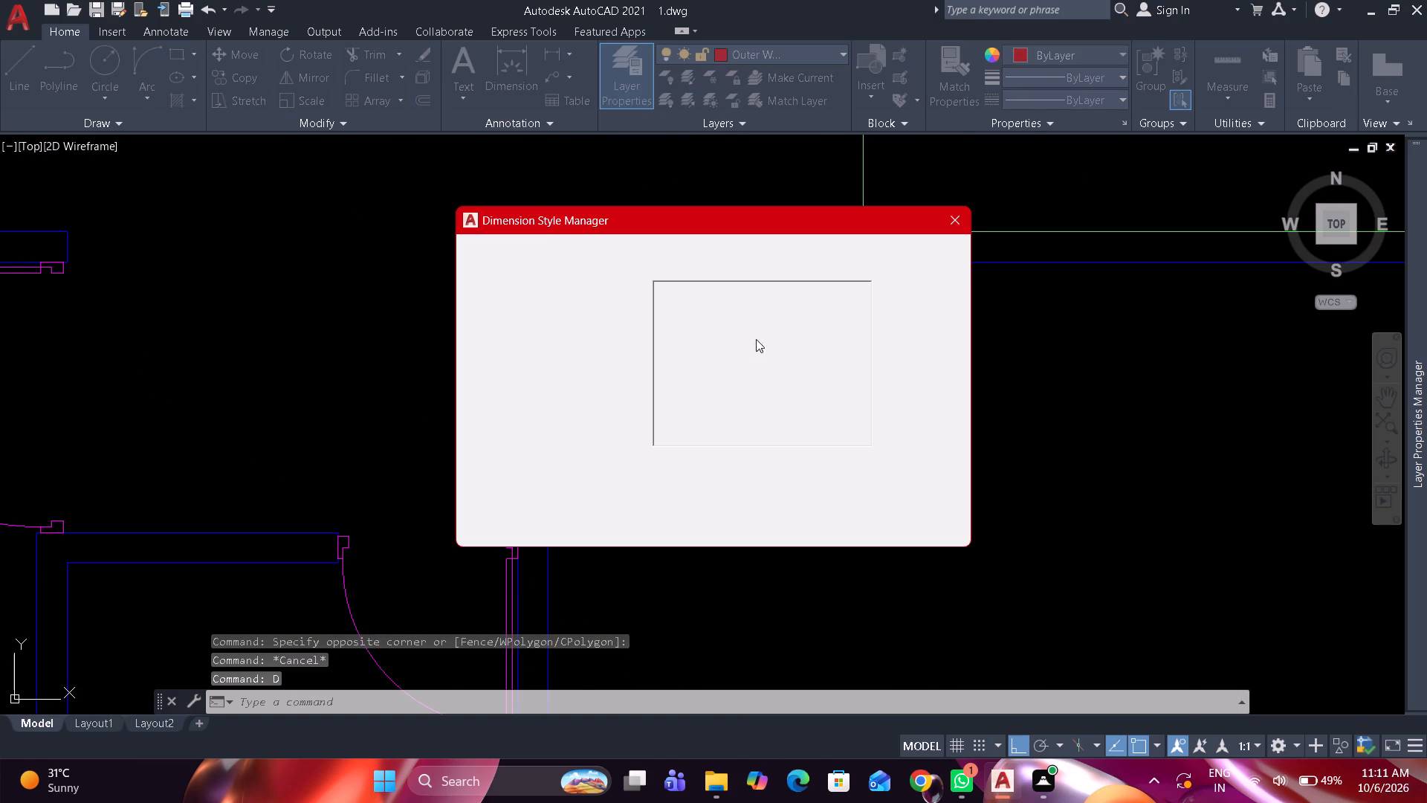
click(525, 320)
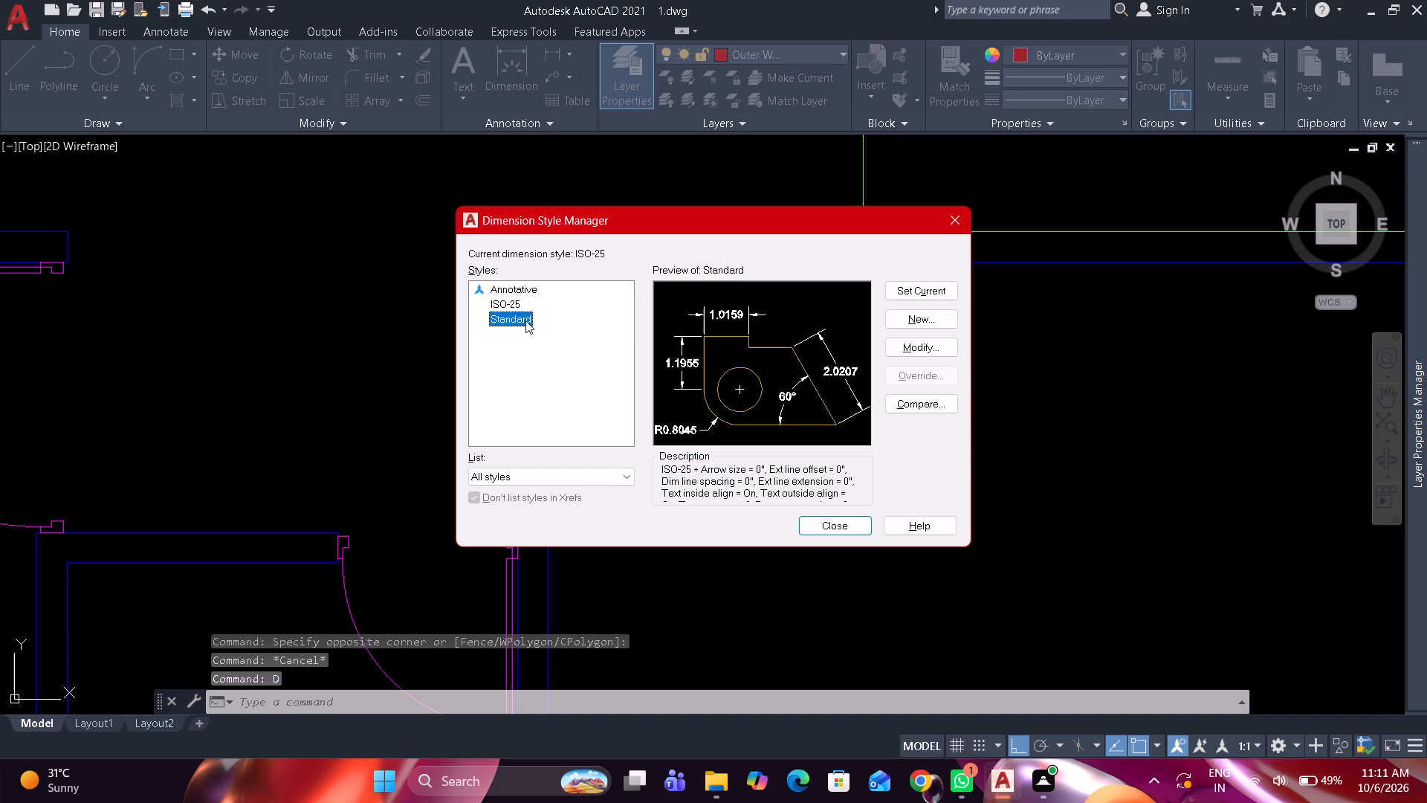
click(913, 282)
click(915, 344)
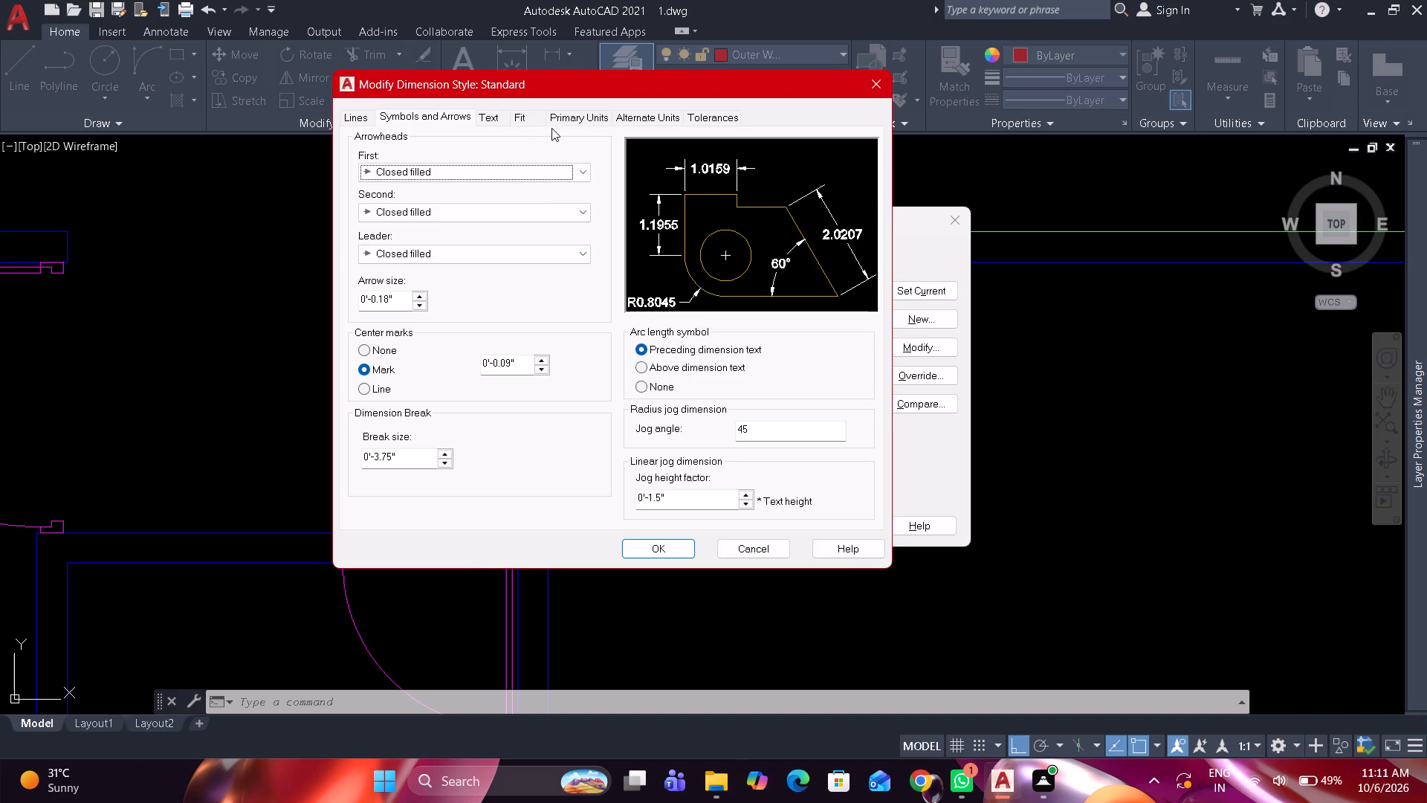
click(558, 120)
click(515, 164)
click(519, 159)
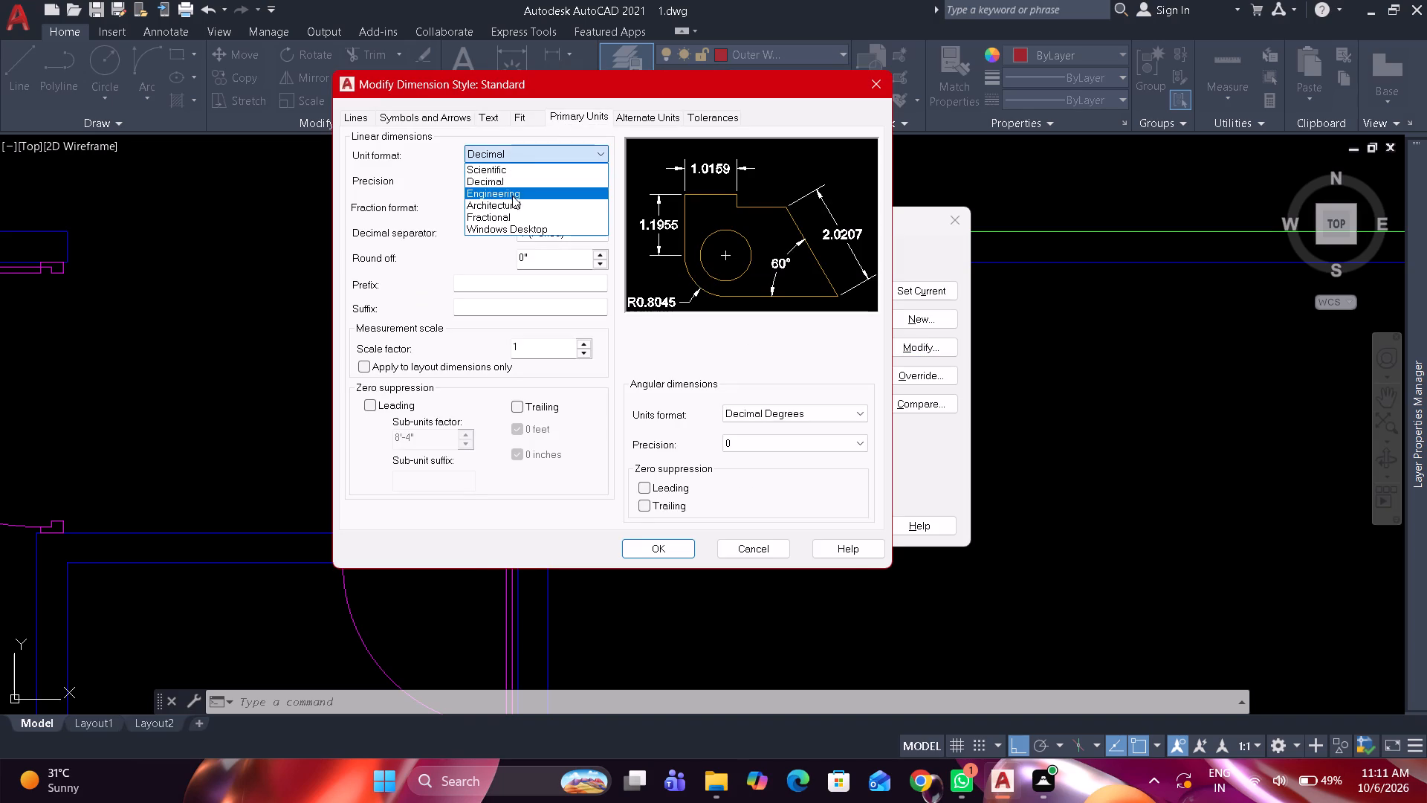
click(511, 193)
click(505, 183)
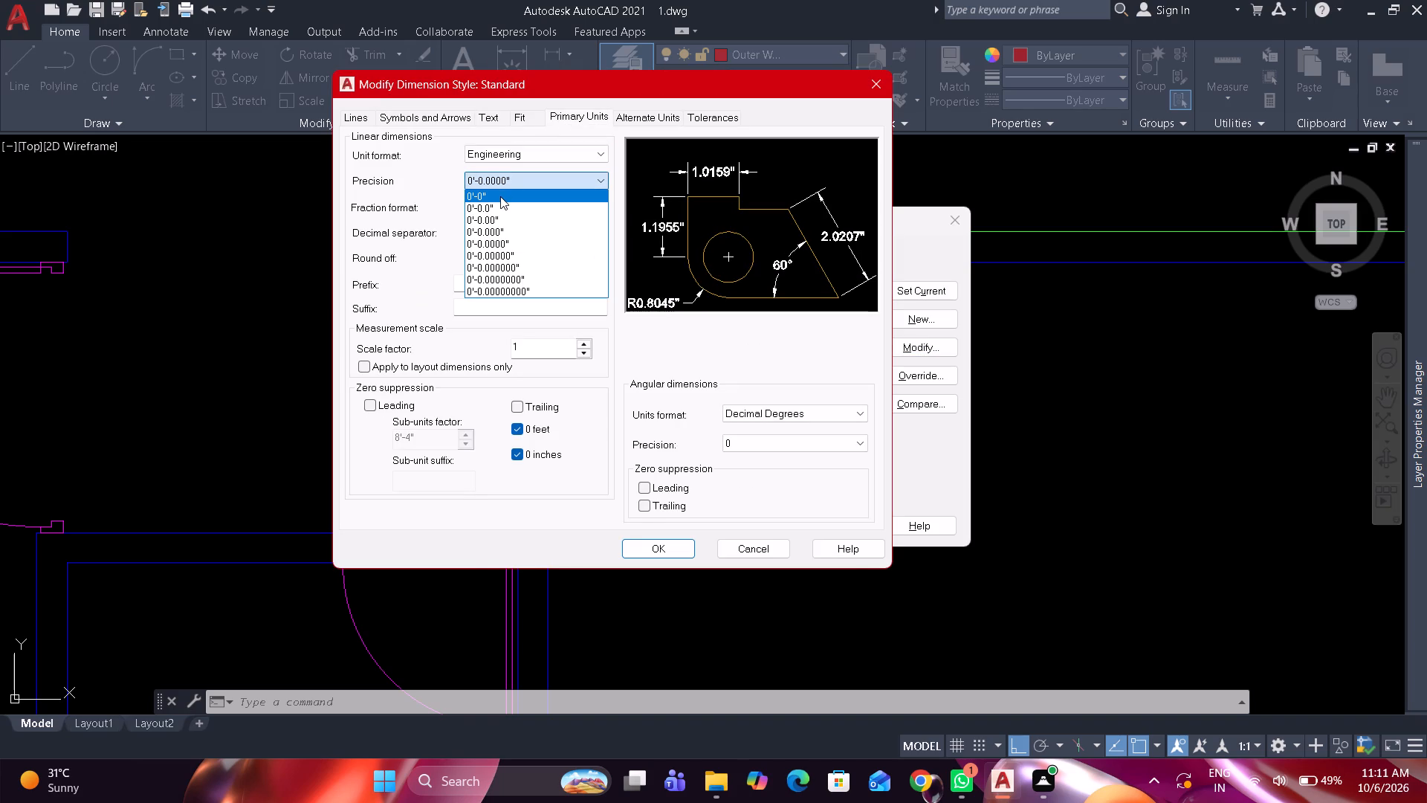
click(500, 196)
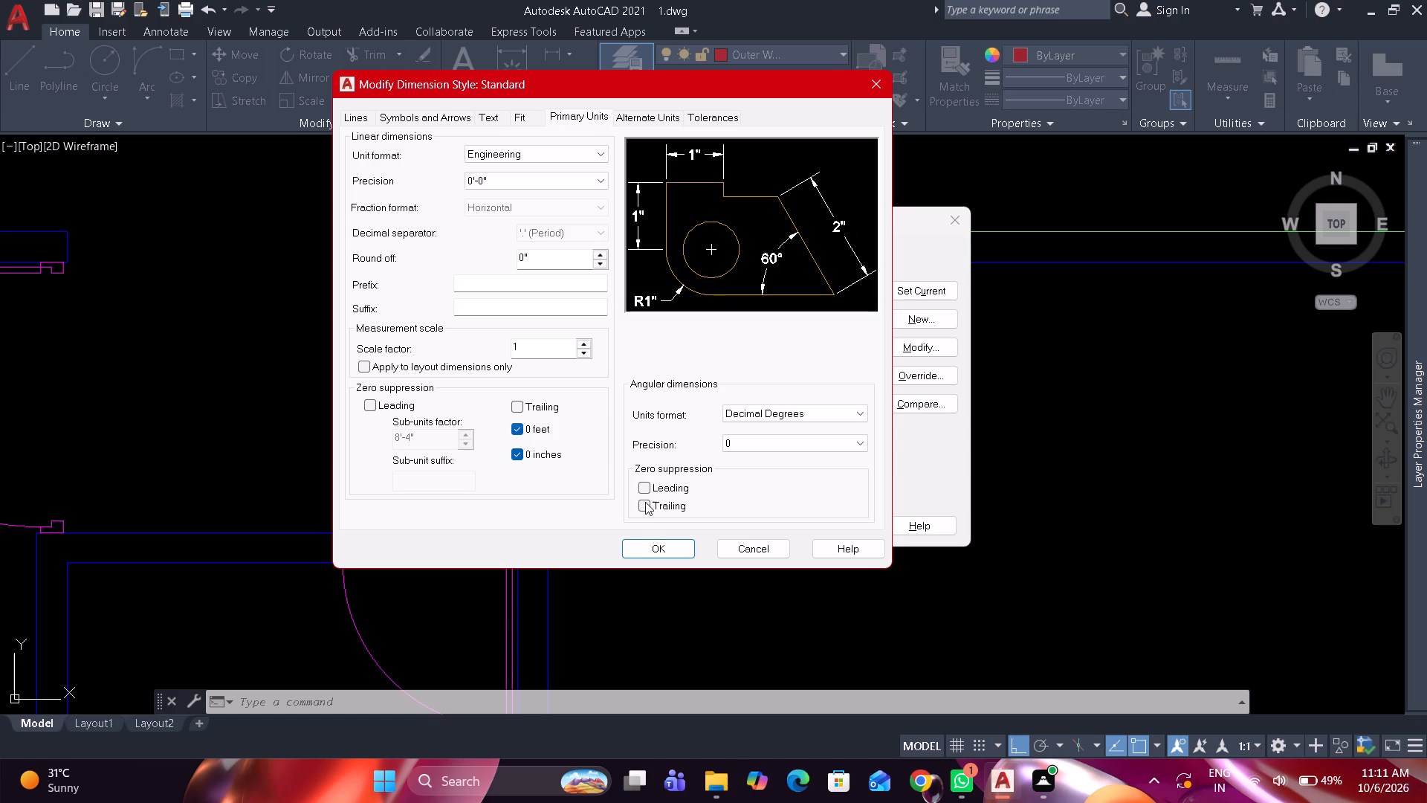
click(659, 545)
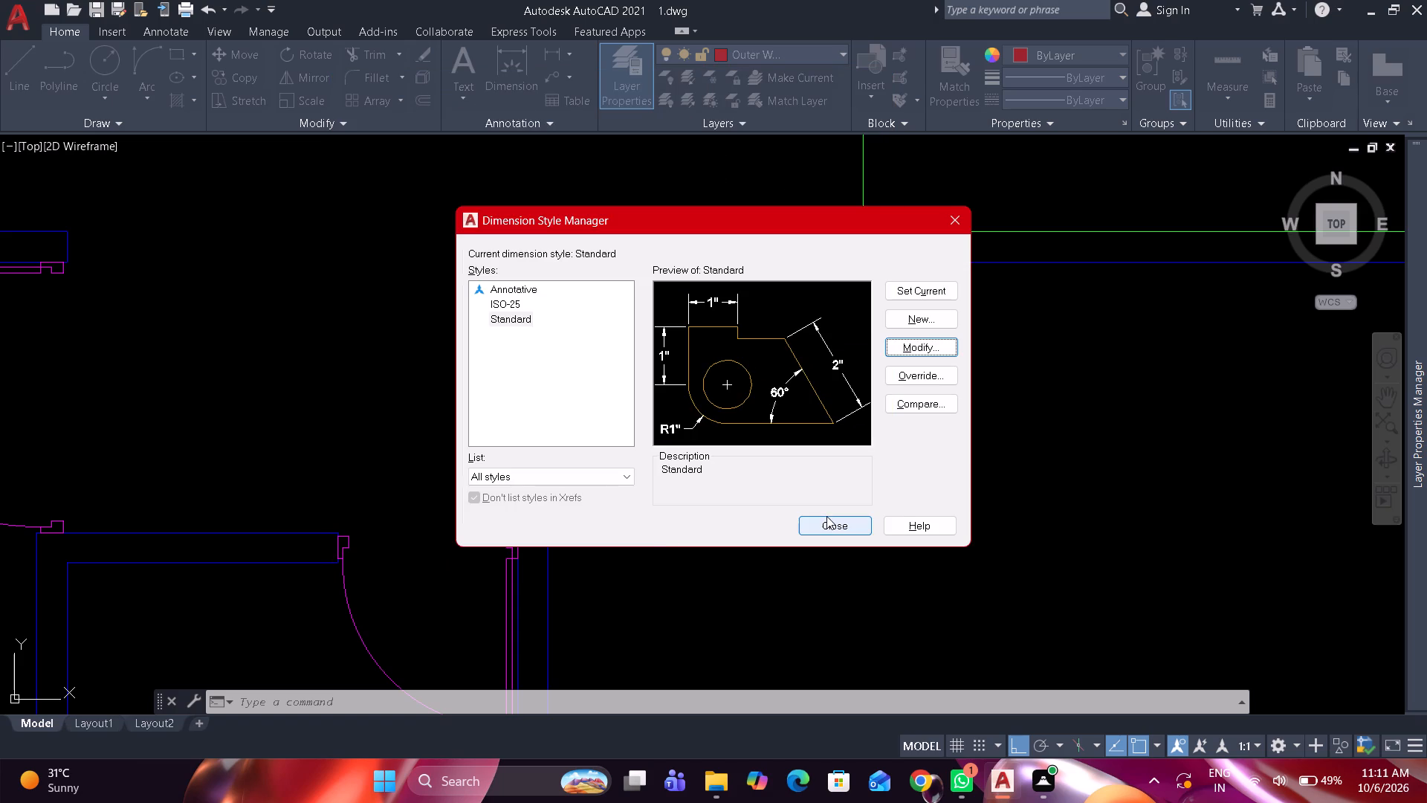
click(826, 516)
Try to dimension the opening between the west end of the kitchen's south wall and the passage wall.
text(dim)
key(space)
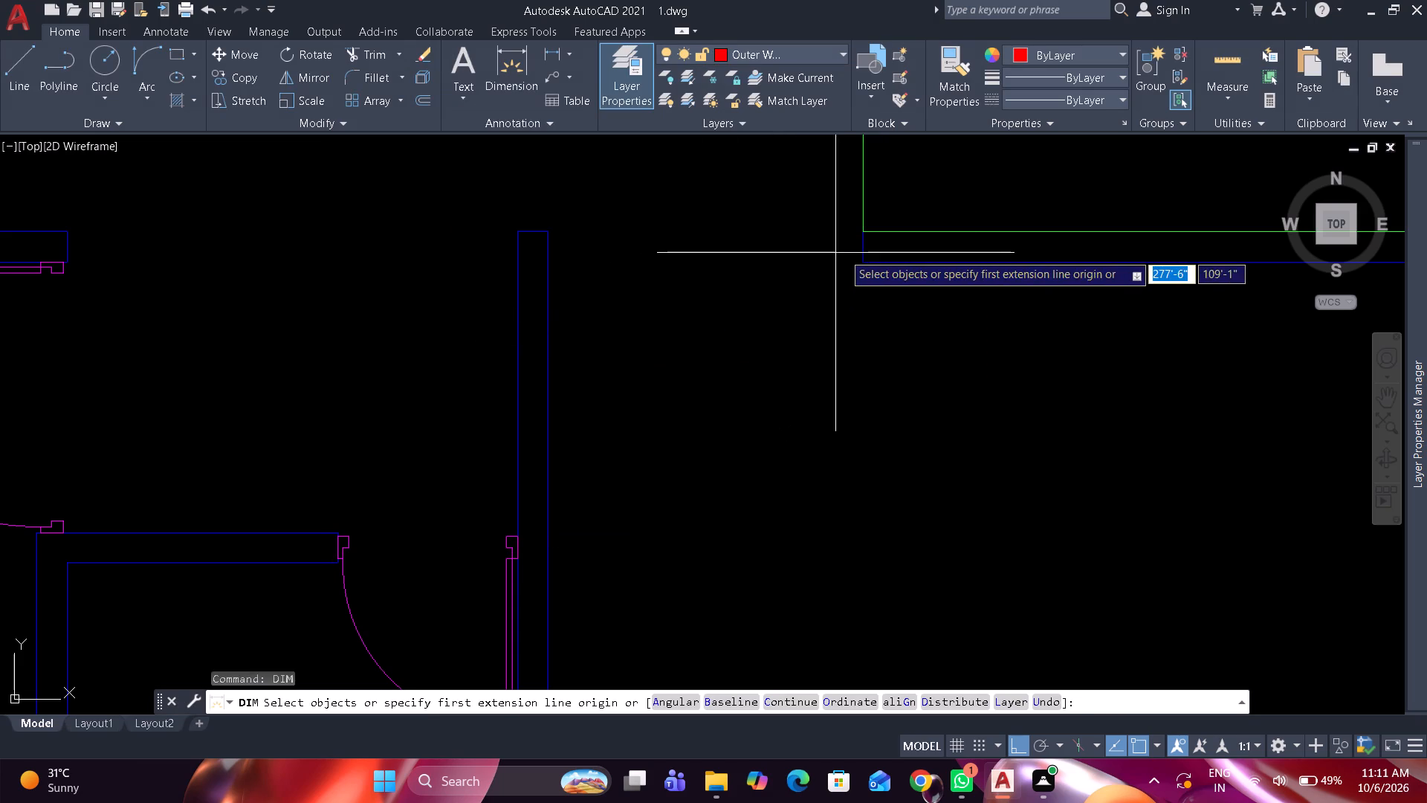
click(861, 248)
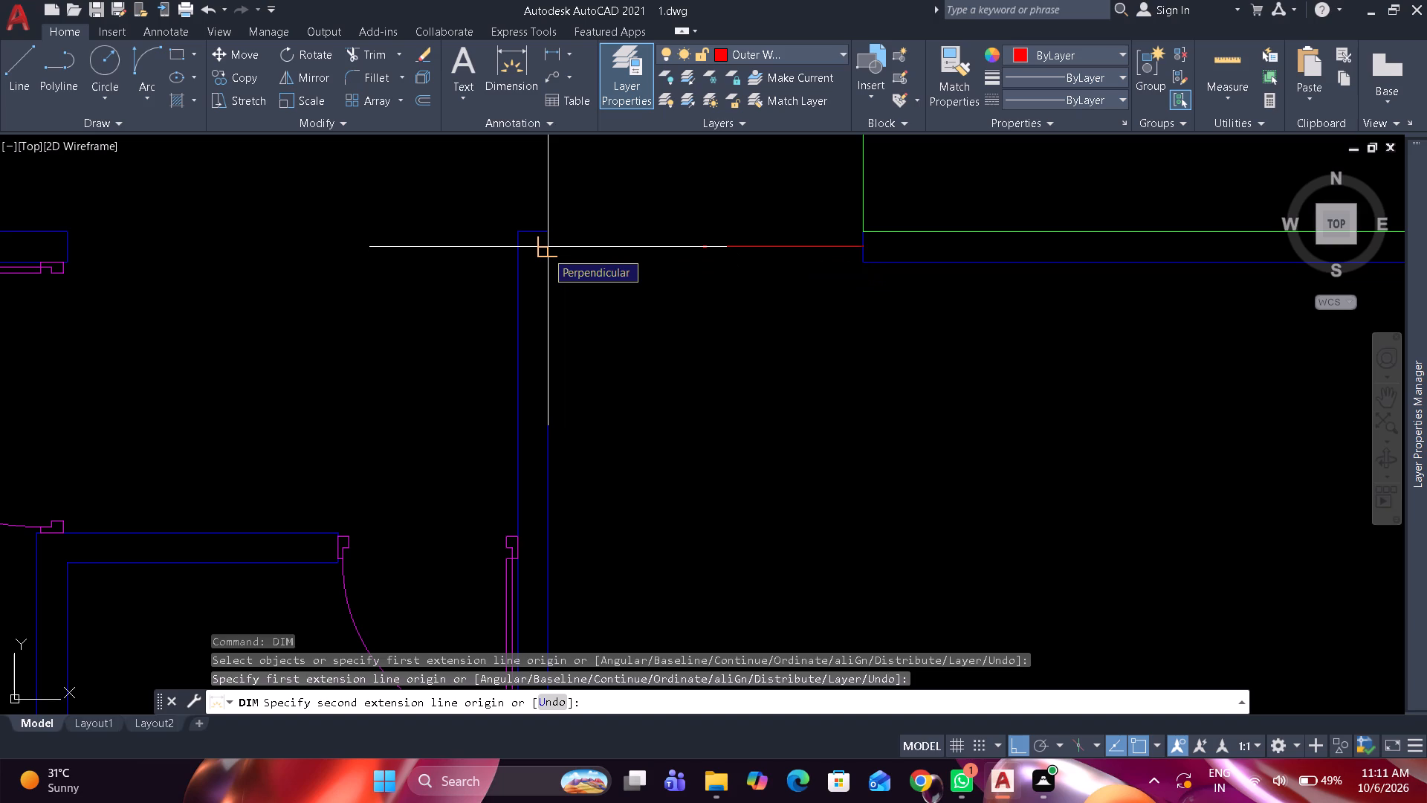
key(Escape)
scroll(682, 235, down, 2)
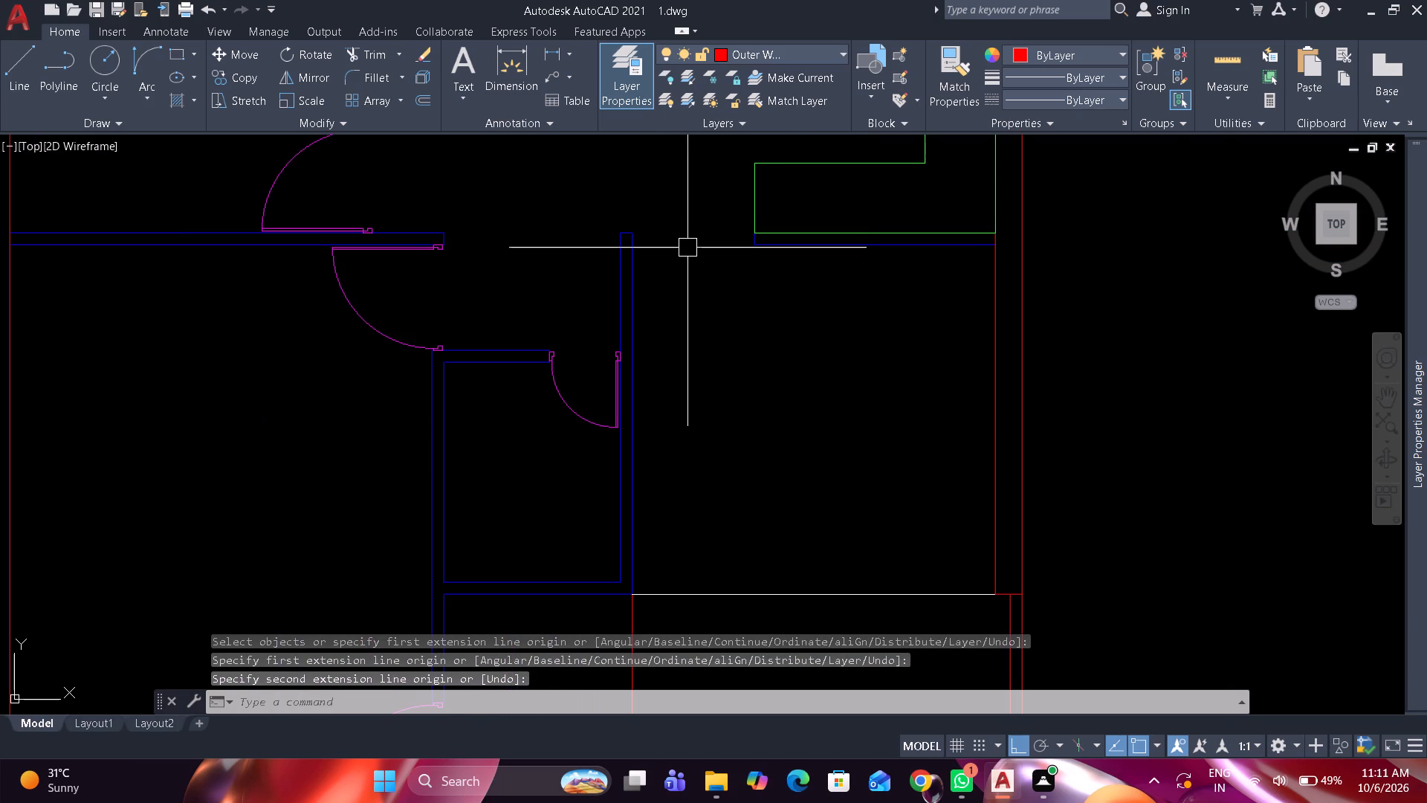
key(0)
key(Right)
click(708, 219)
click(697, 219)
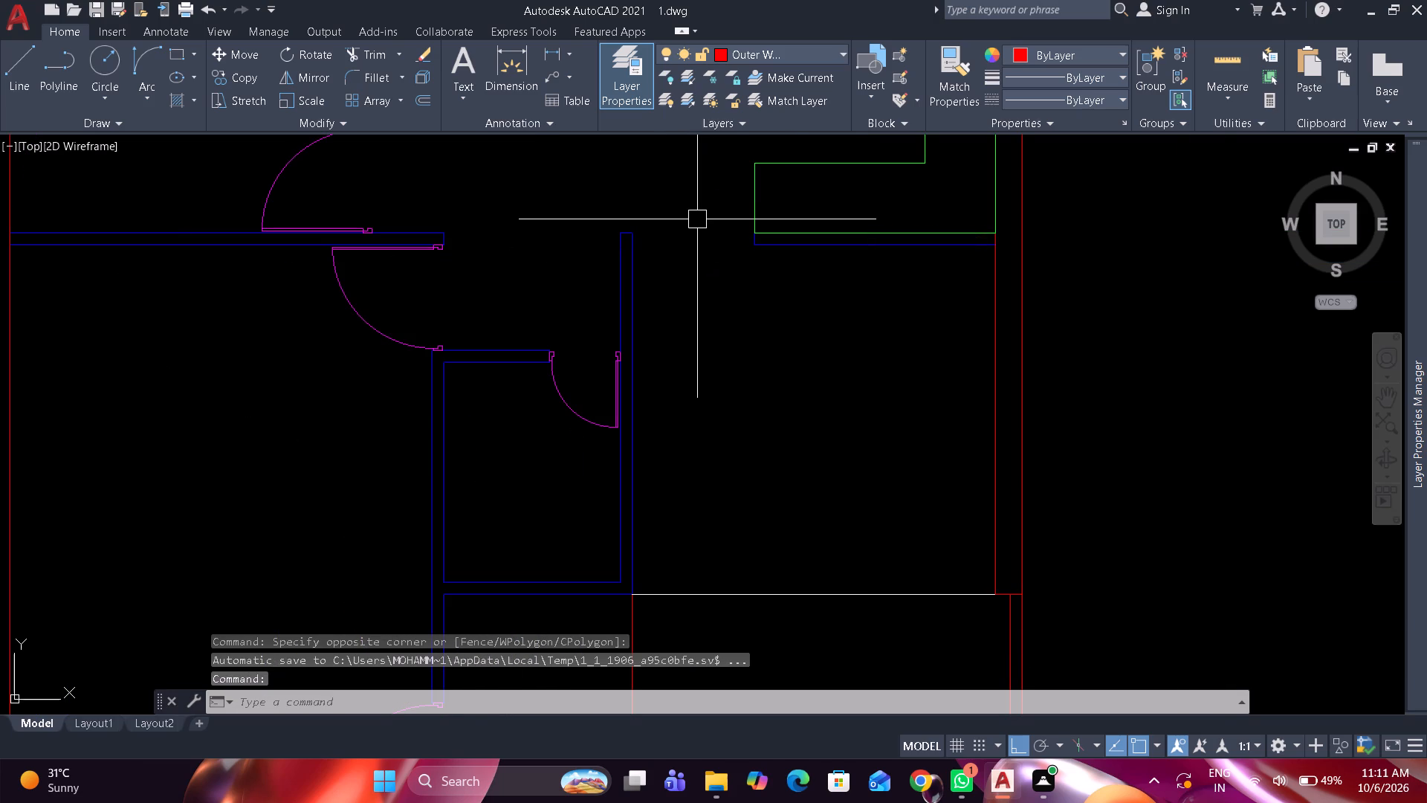
Save the drawing.
scroll(696, 227, down, 2)
middle_drag(701, 229, 711, 289)
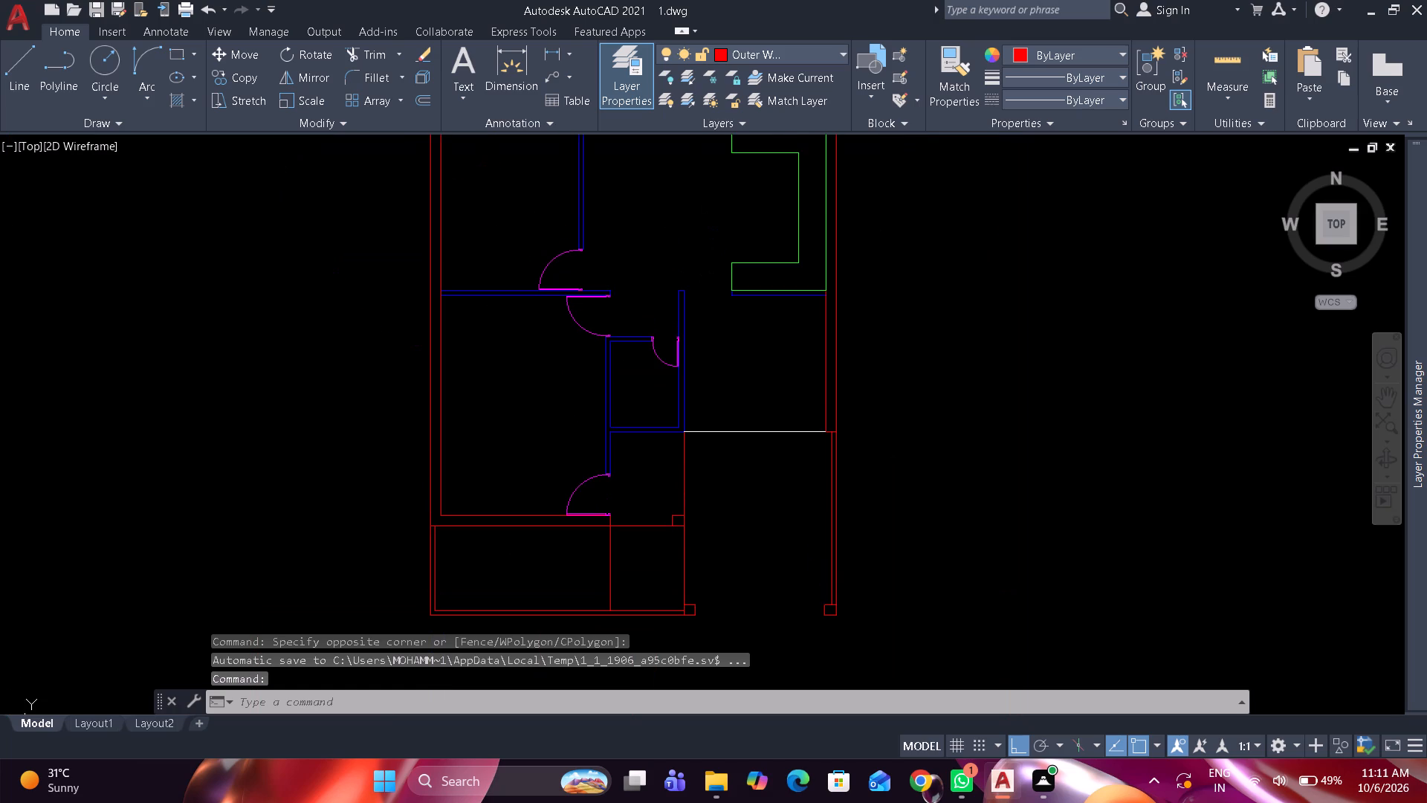
key(ctrl+s)
Look over the whole floor plan, from the front entrance up to the rear rooms and double doors.
scroll(718, 288, down, 1)
middle_drag(725, 343, 725, 354)
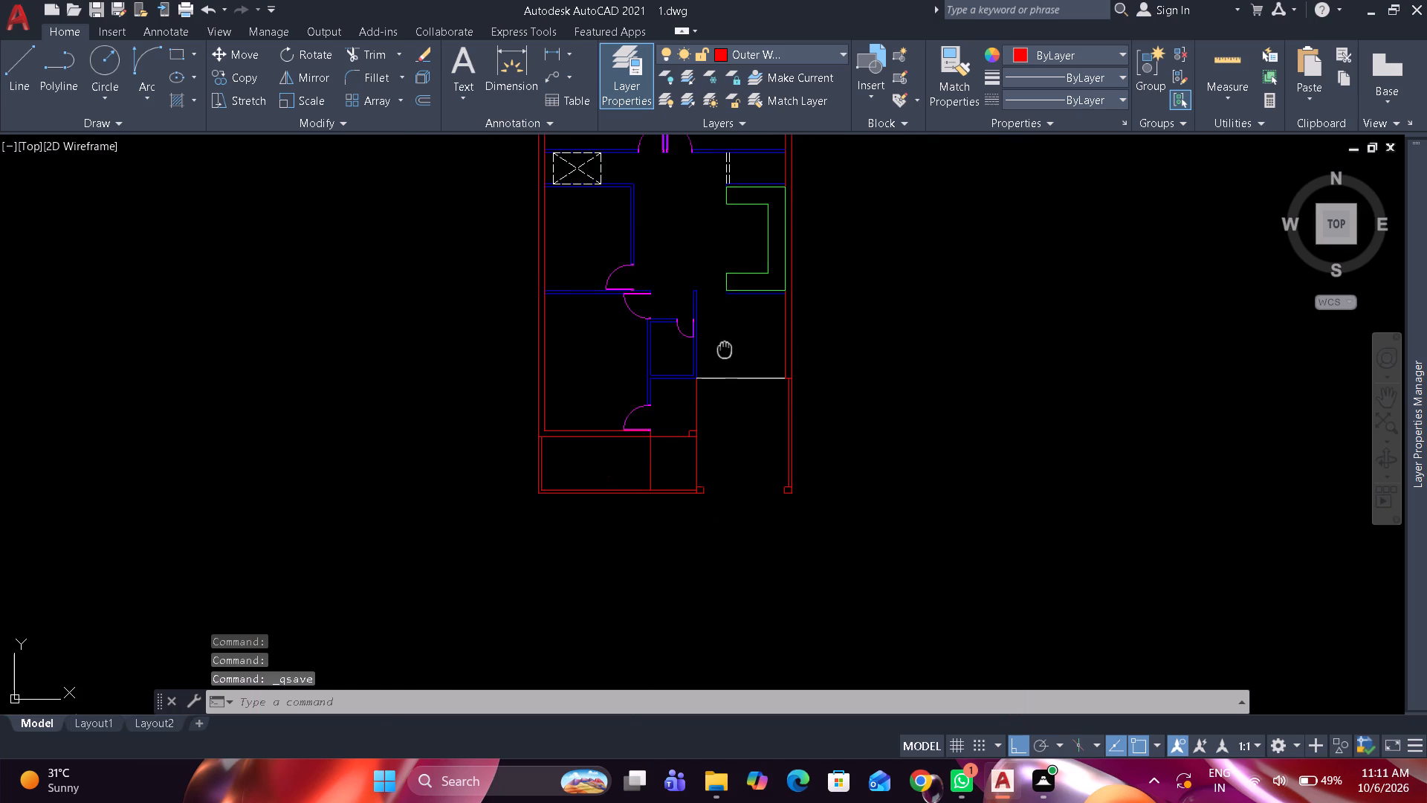
middle_drag(725, 354, 733, 445)
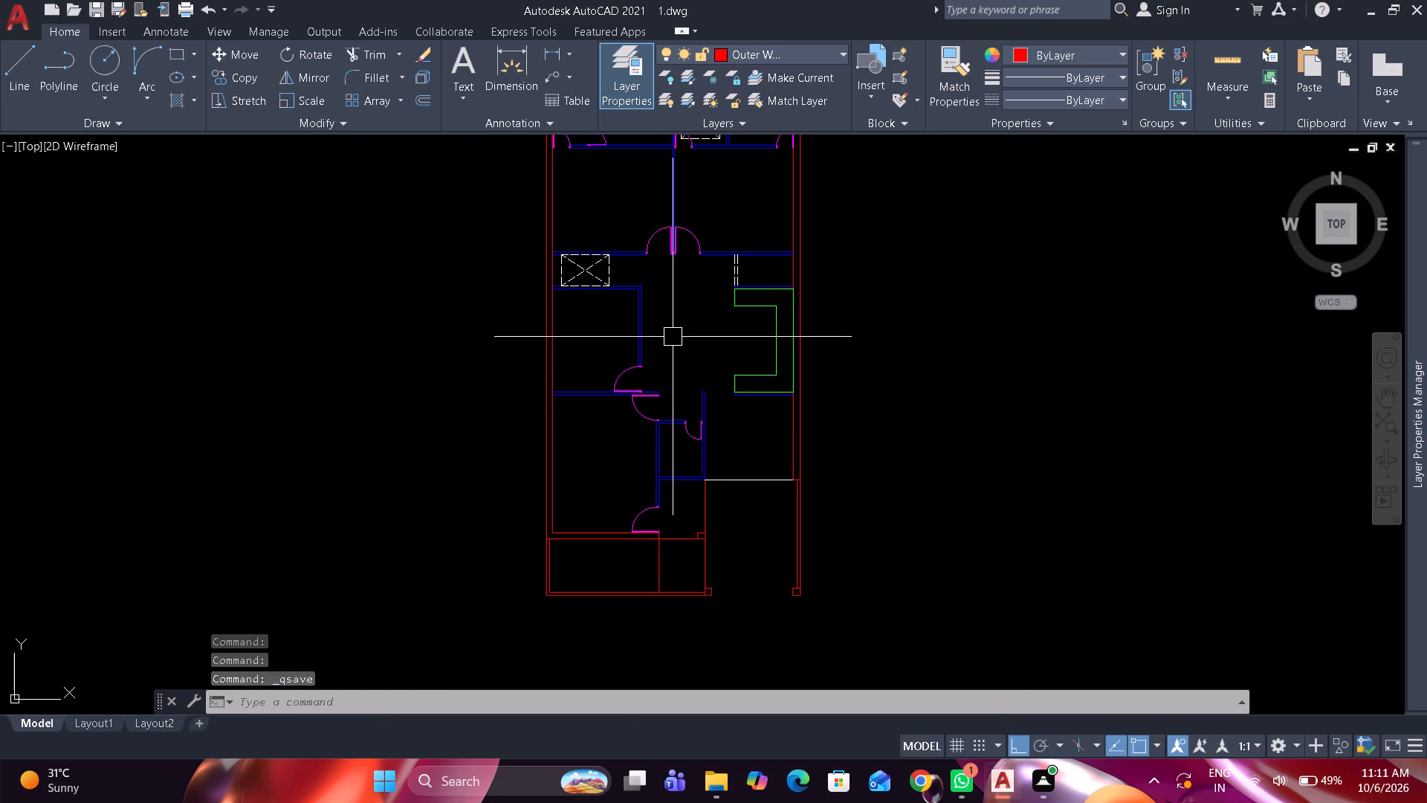
middle_drag(656, 315, 678, 370)
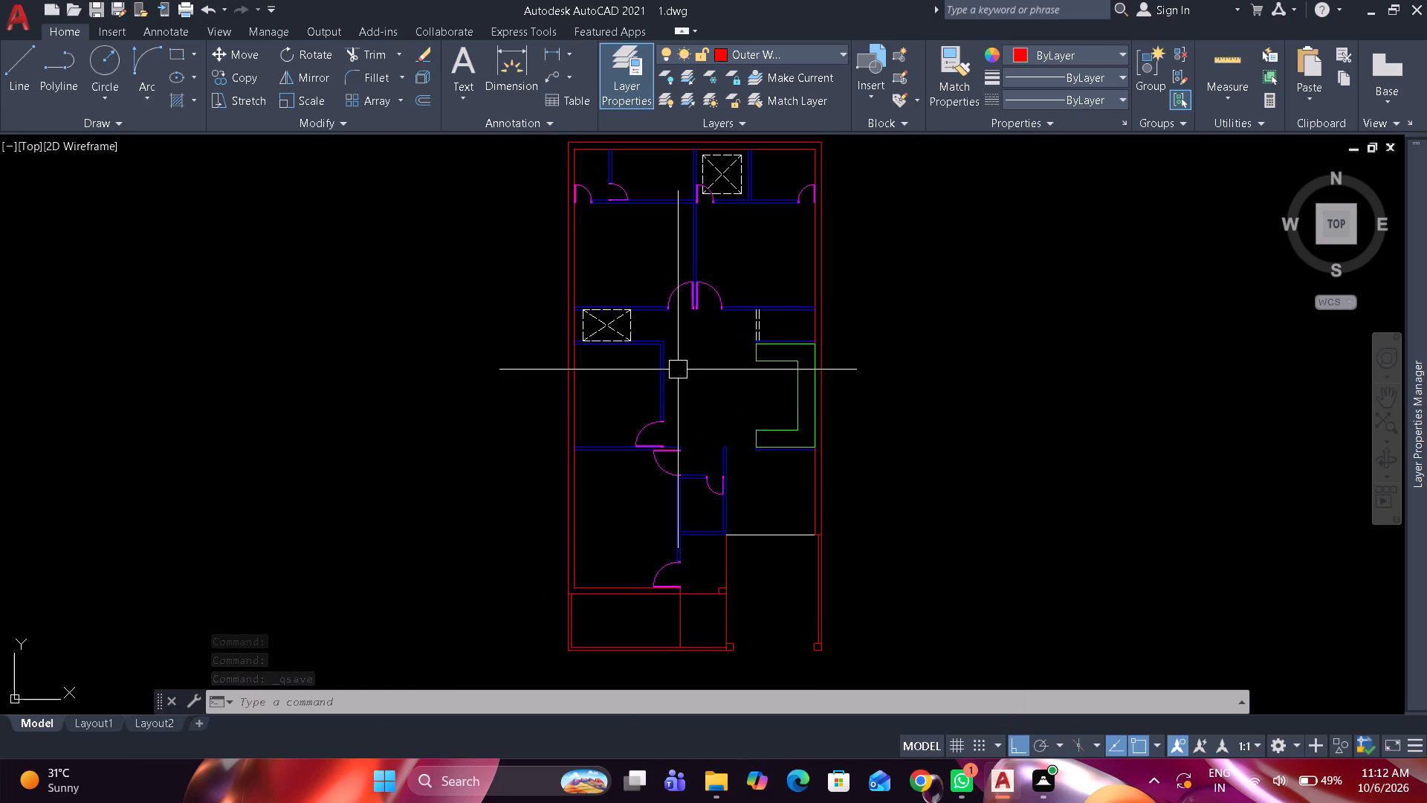
scroll(678, 370, down, 1)
scroll(678, 370, up, 1)
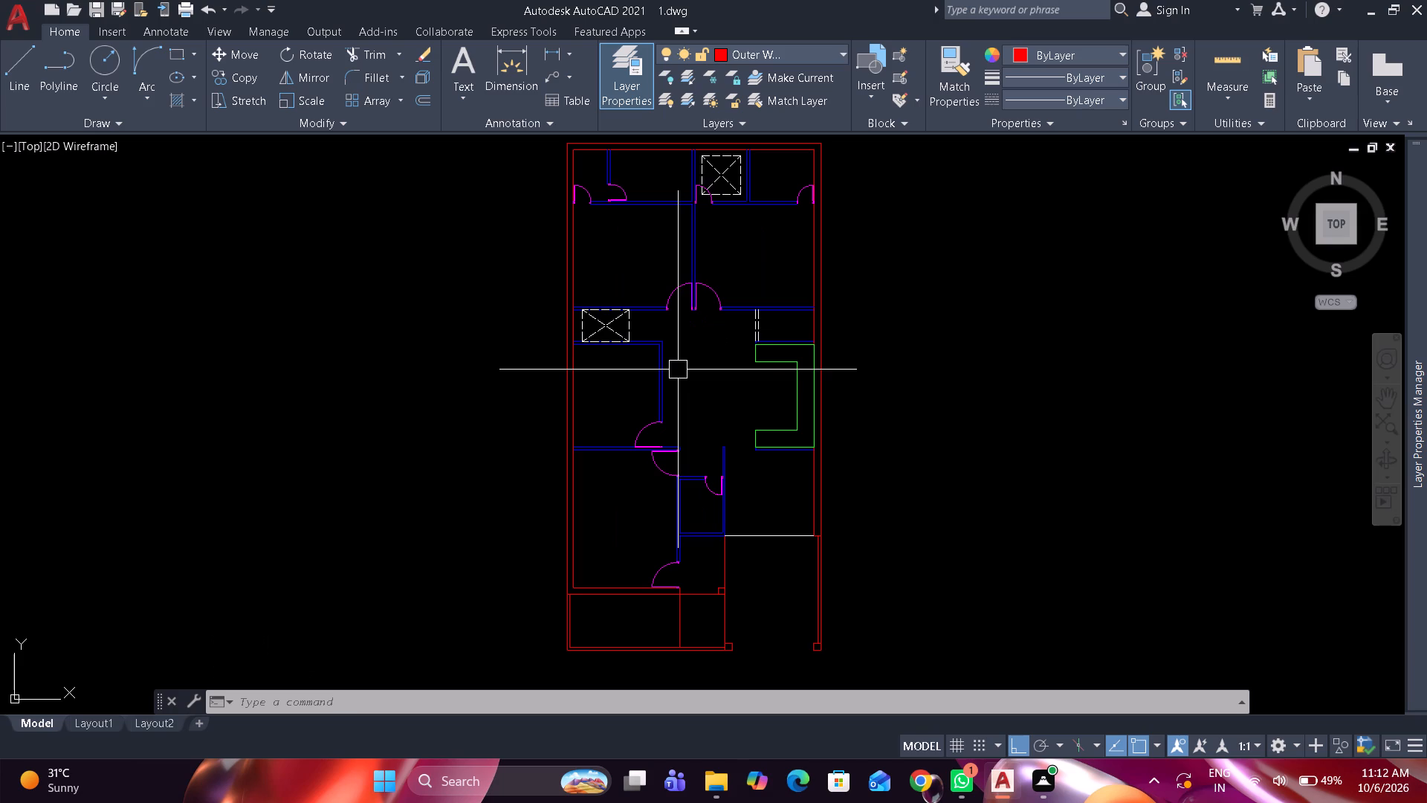
scroll(678, 370, down, 1)
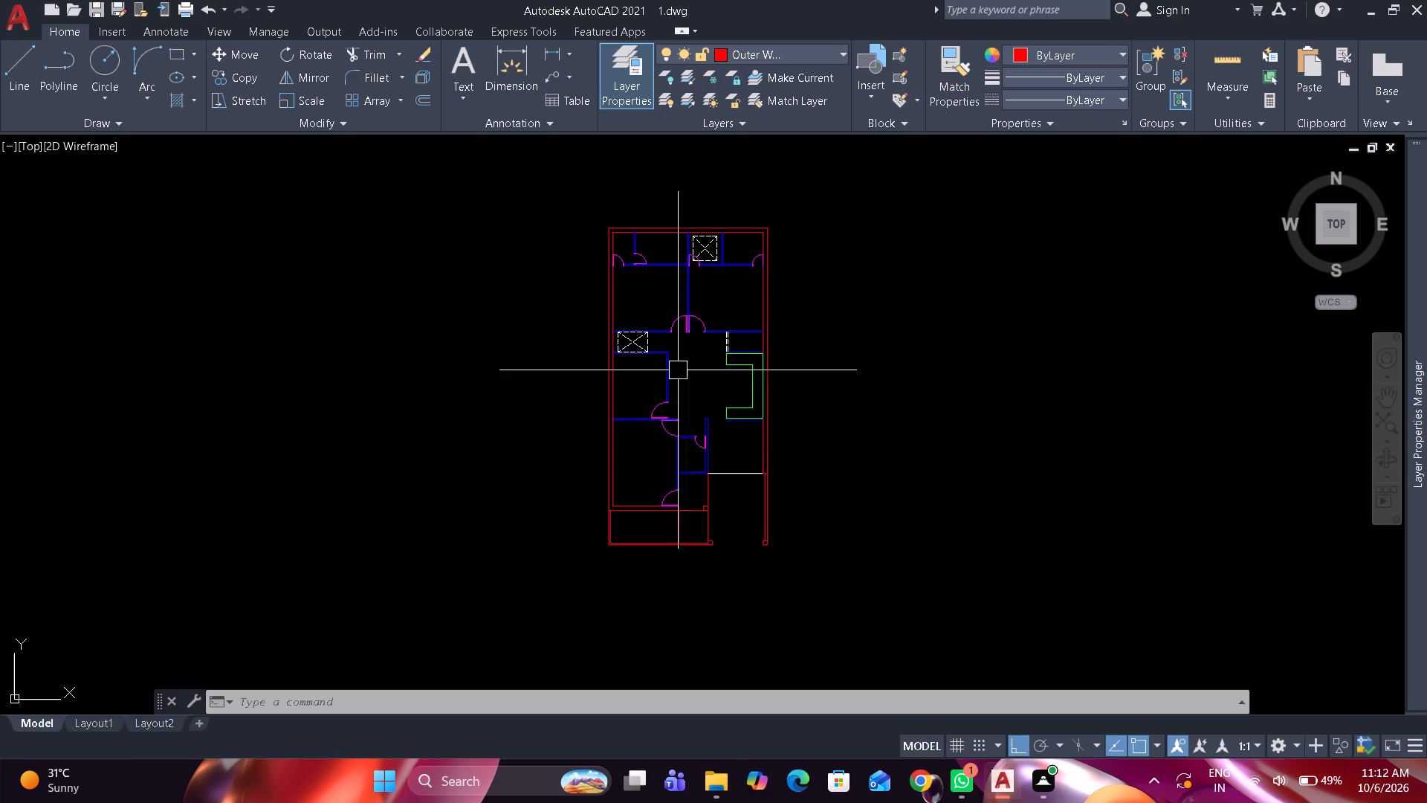
middle_drag(682, 380, 684, 361)
scroll(684, 361, up, 1)
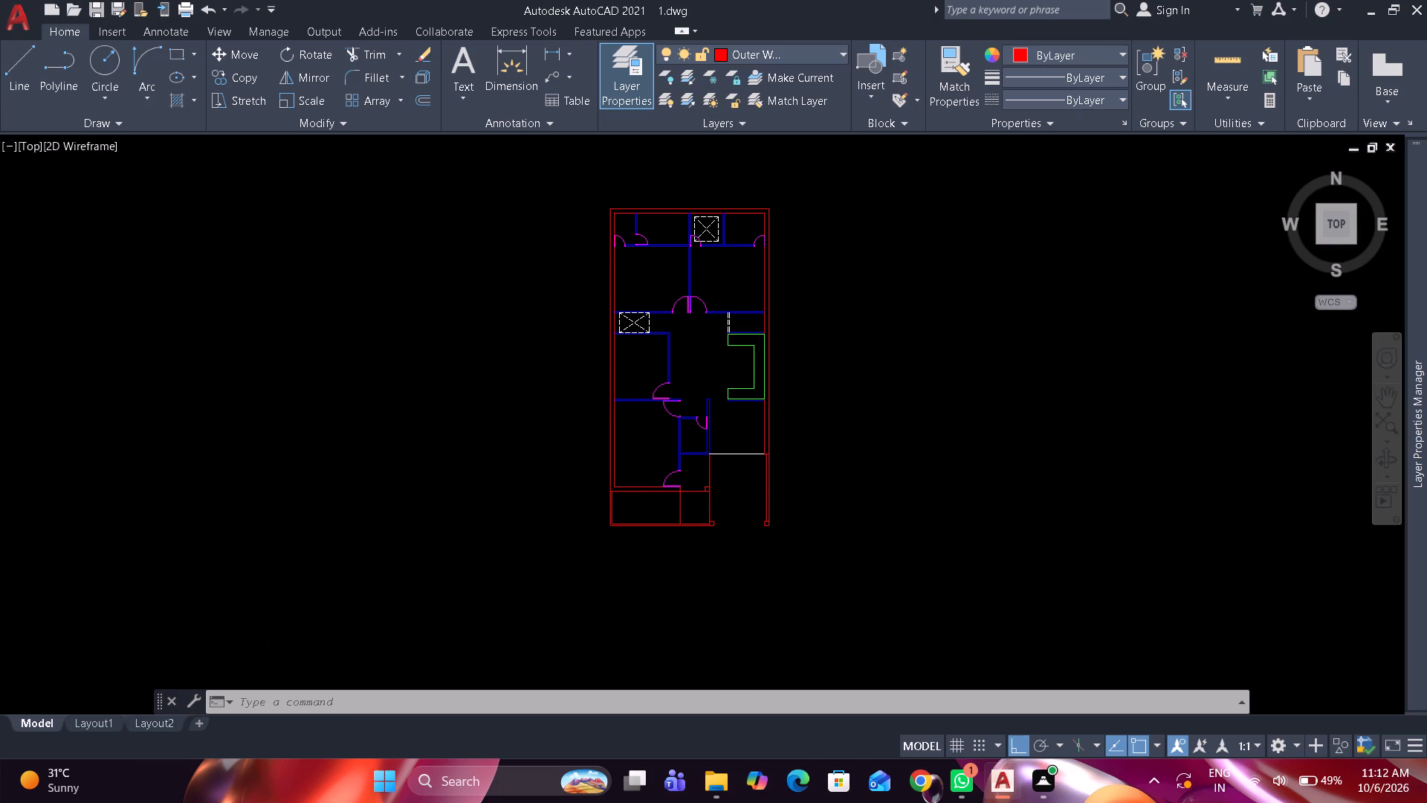
middle_drag(684, 361, 684, 367)
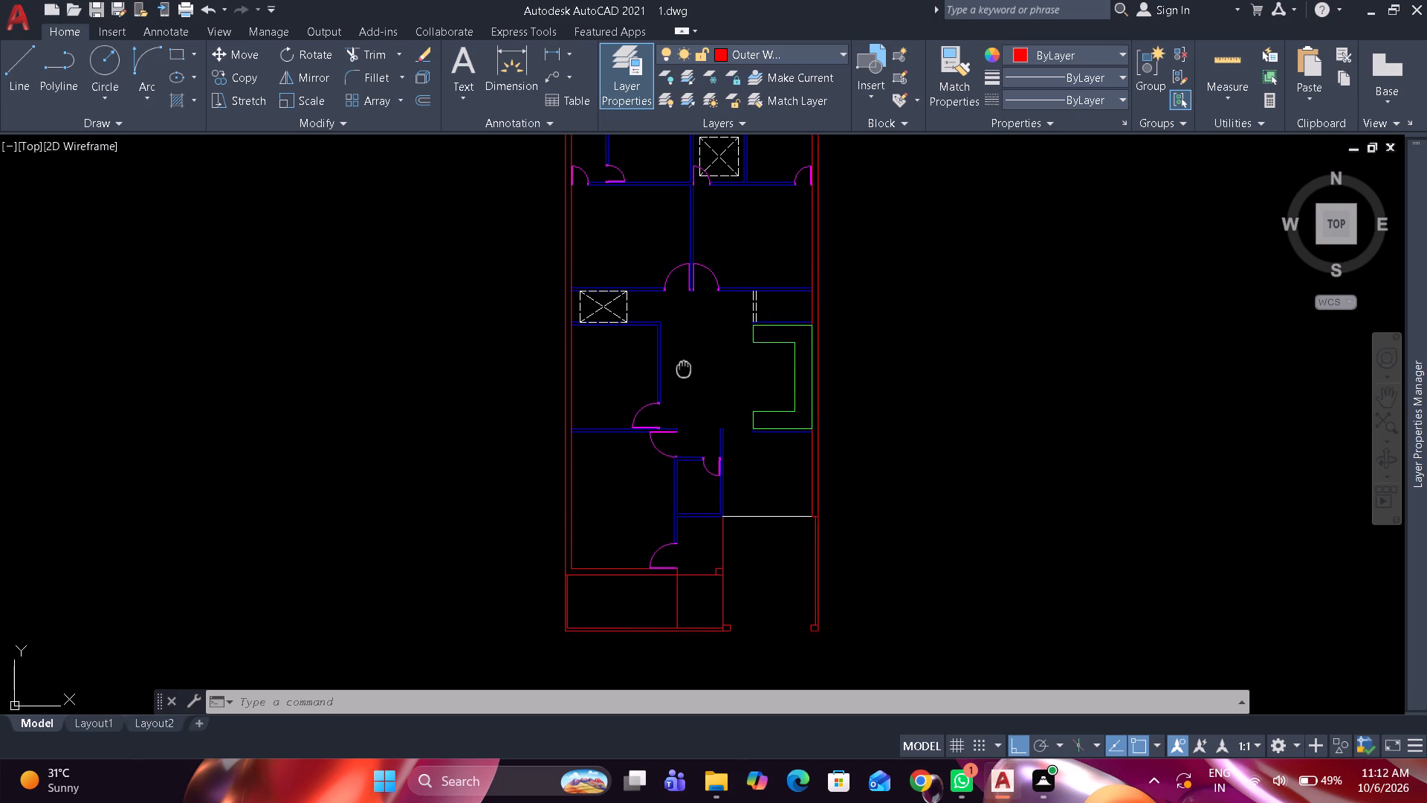
middle_drag(684, 367, 693, 401)
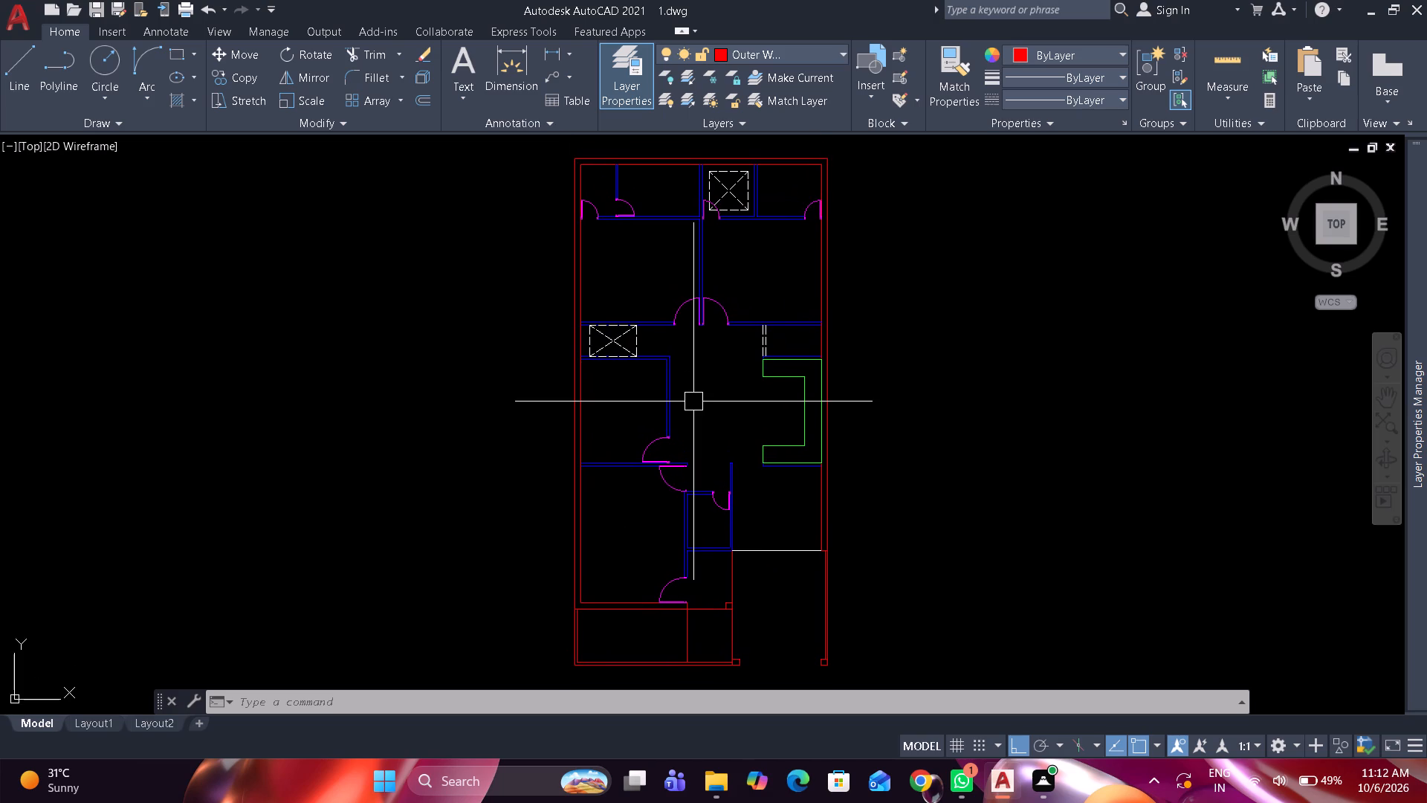
middle_drag(693, 401, 709, 470)
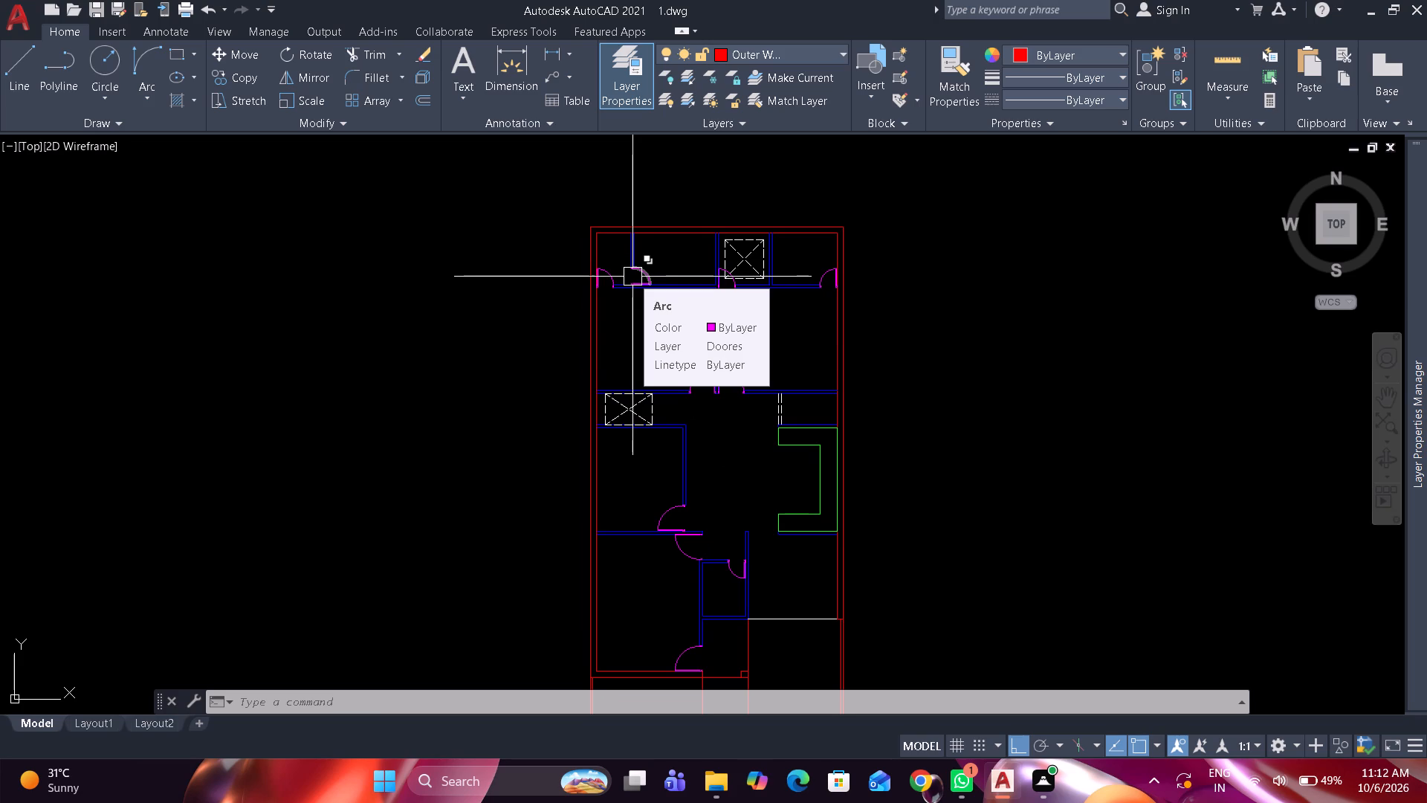
scroll(828, 347, up, 1)
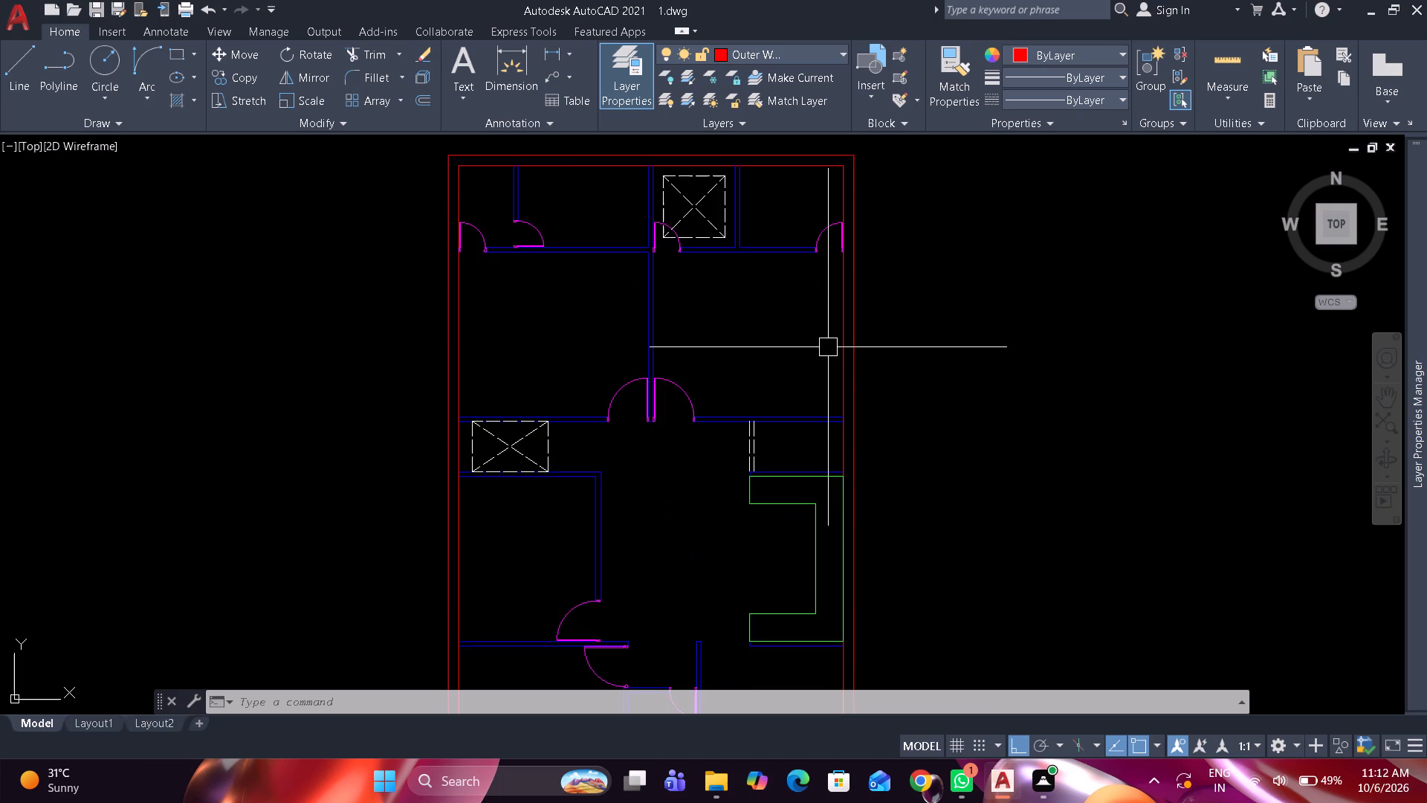
scroll(828, 347, up, 2)
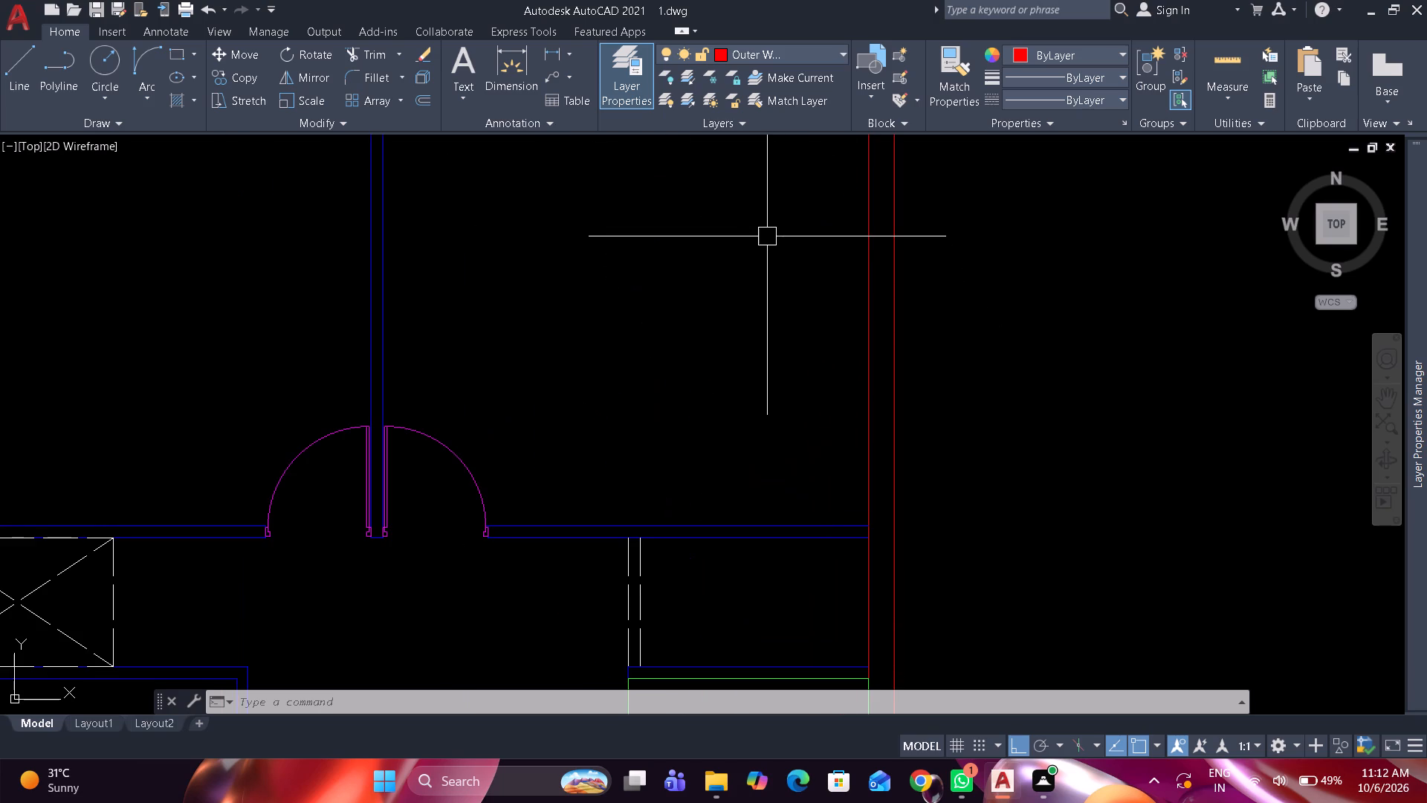
Create a new layer named Furniture.
click(1423, 254)
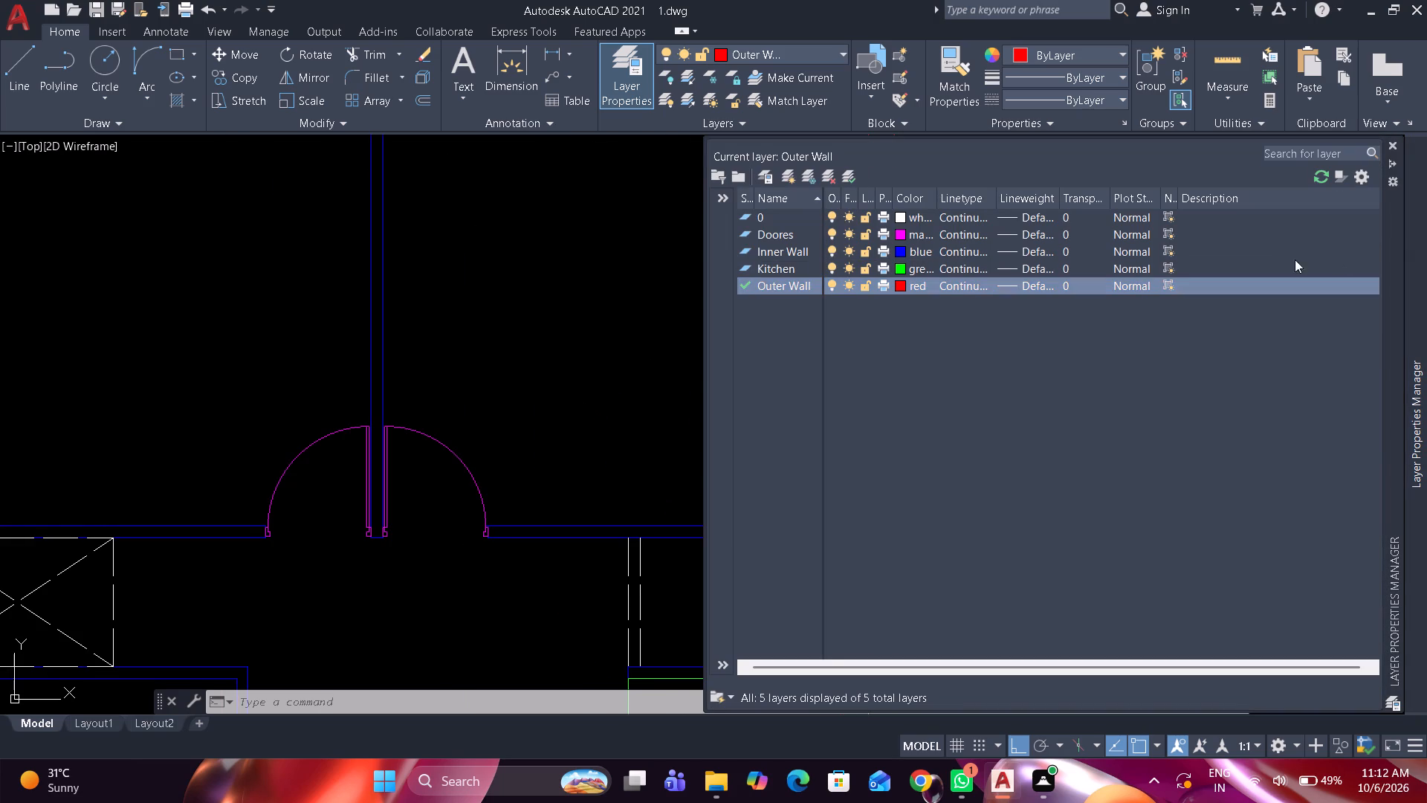
click(789, 177)
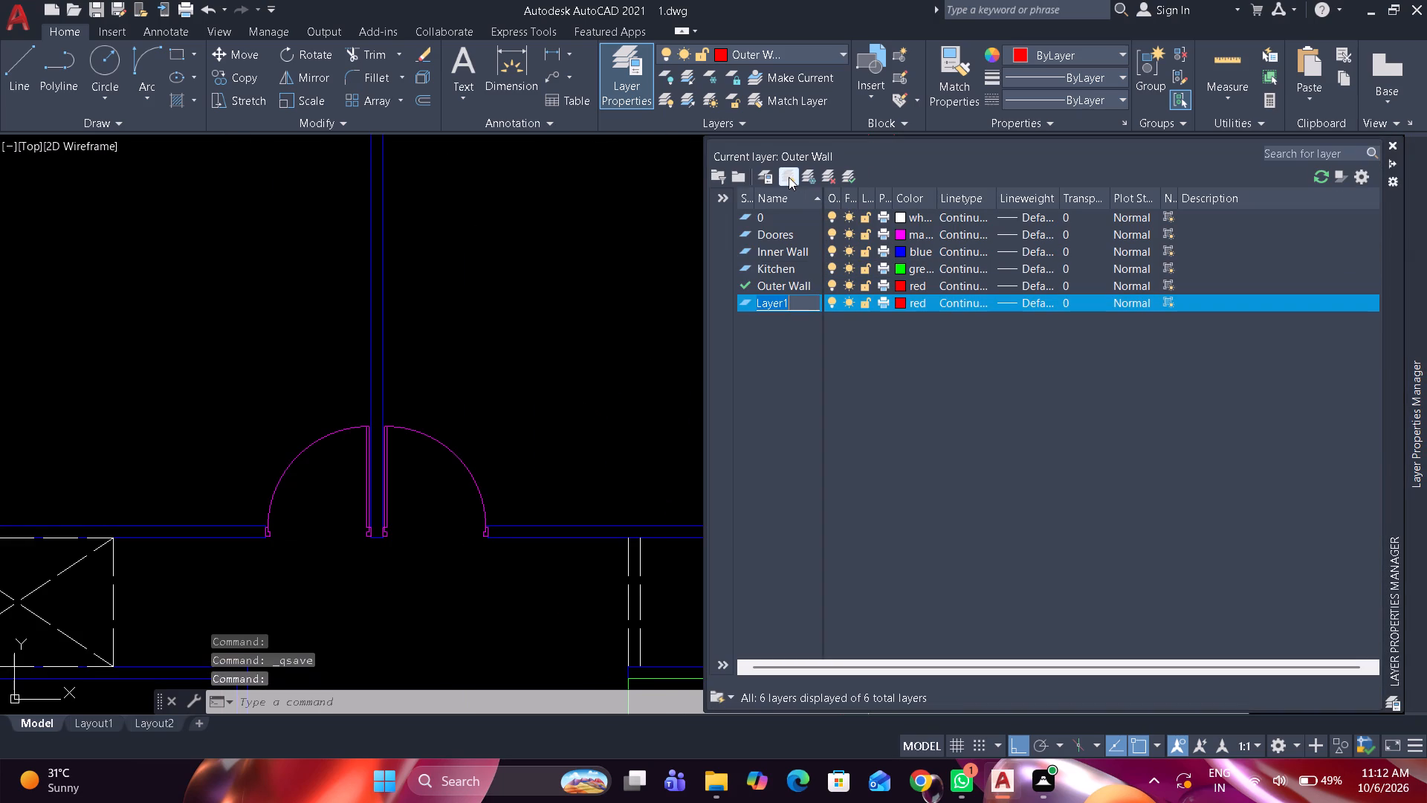
key(shift+f)
text(urniture)
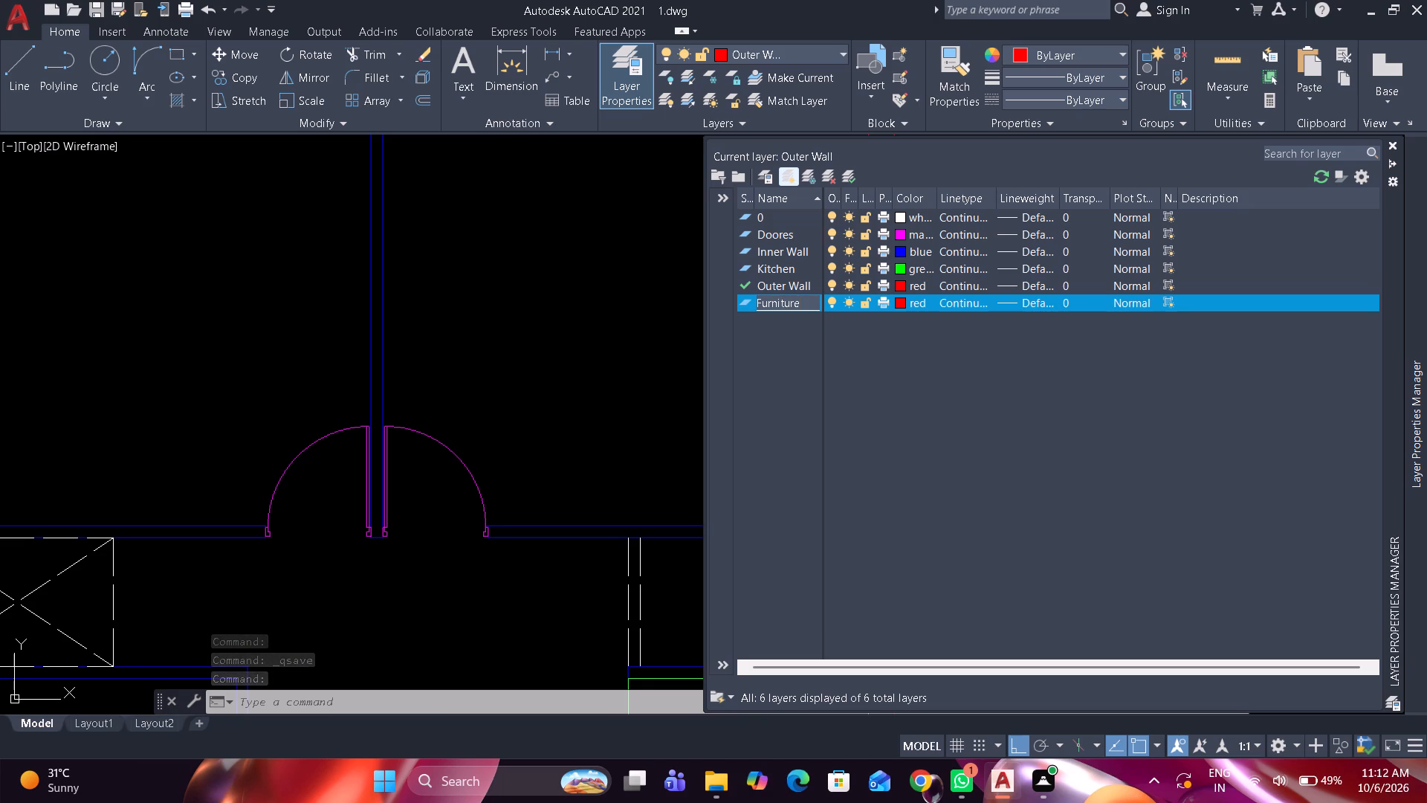
click(808, 356)
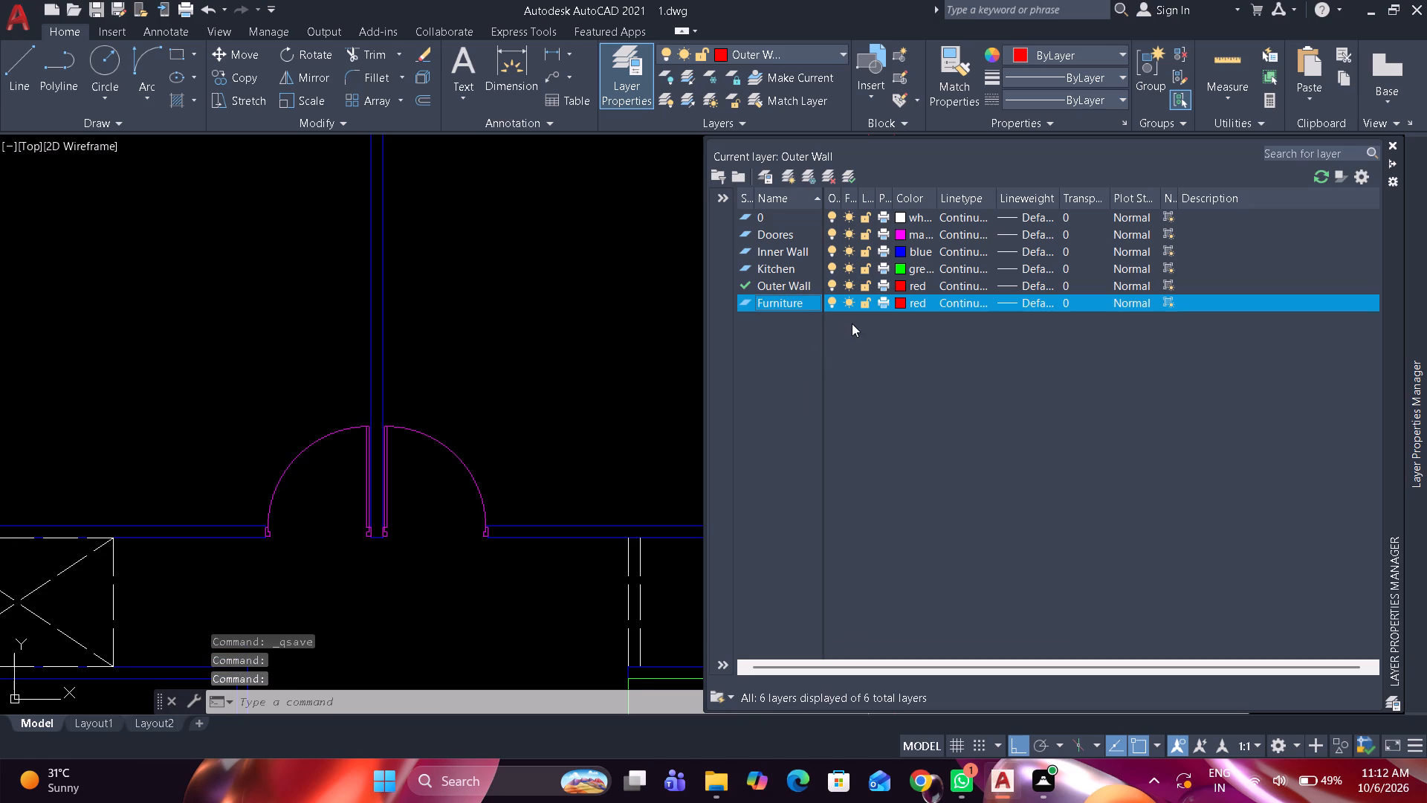
Set the Furniture layer's colour to DIC 570 from the DIC Color Guide colour book.
click(897, 303)
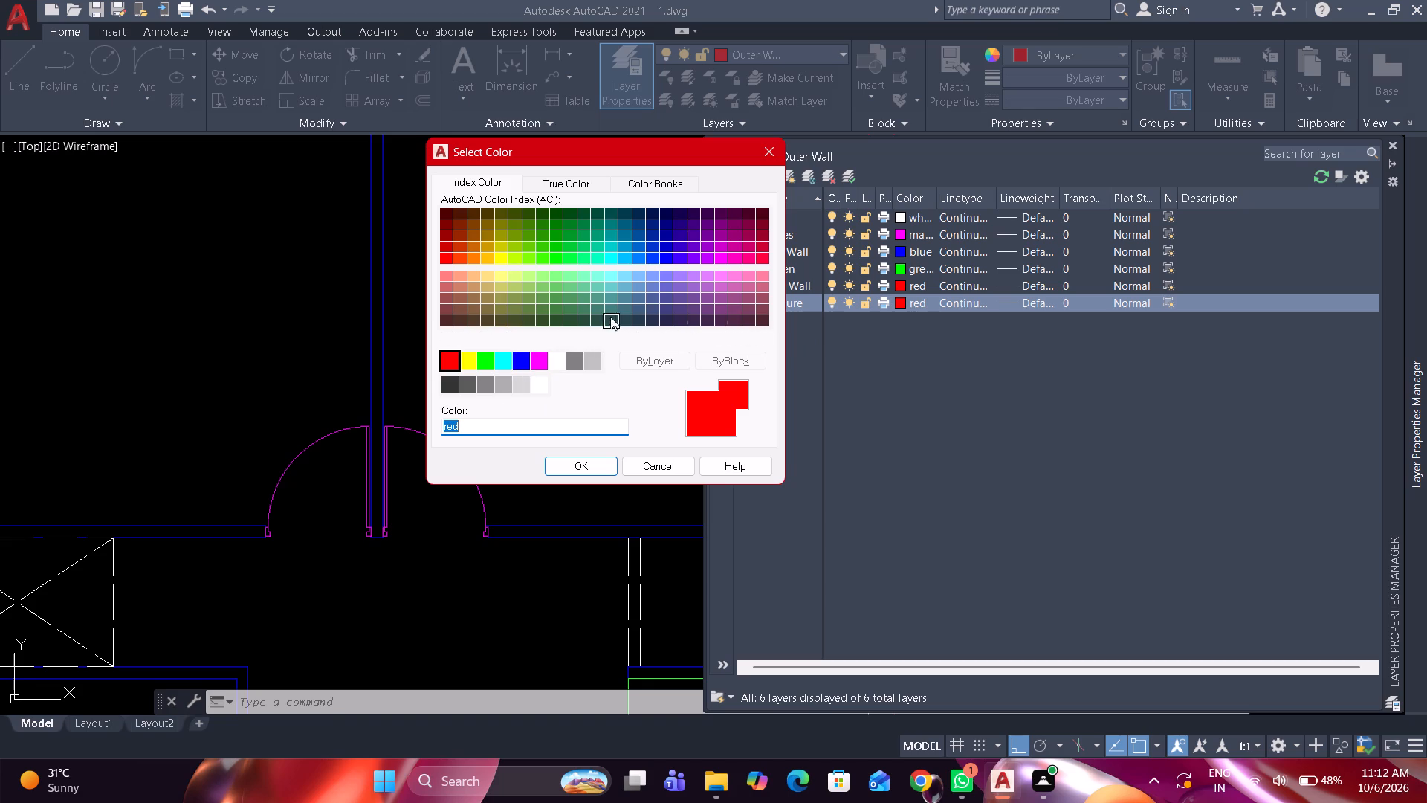
click(565, 180)
click(624, 181)
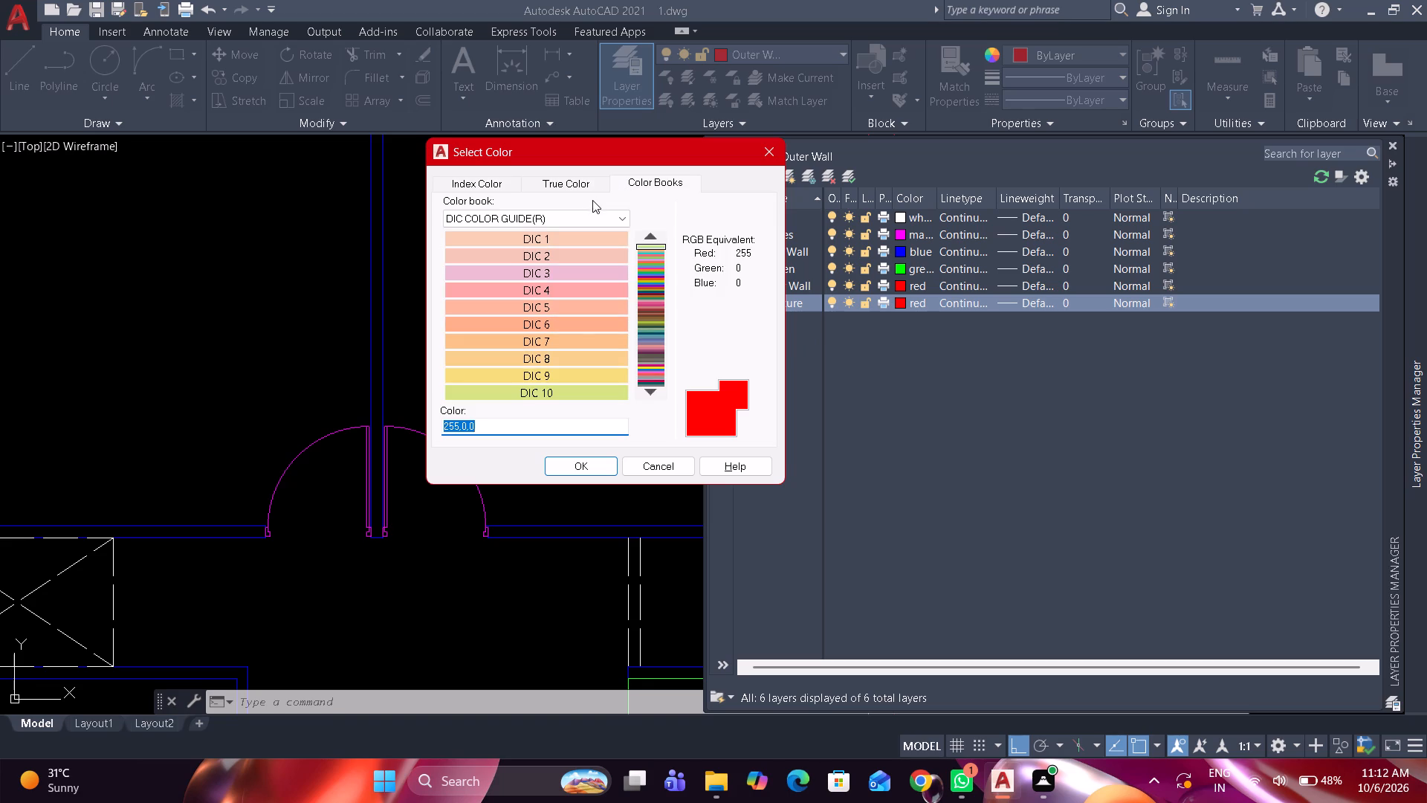
click(649, 353)
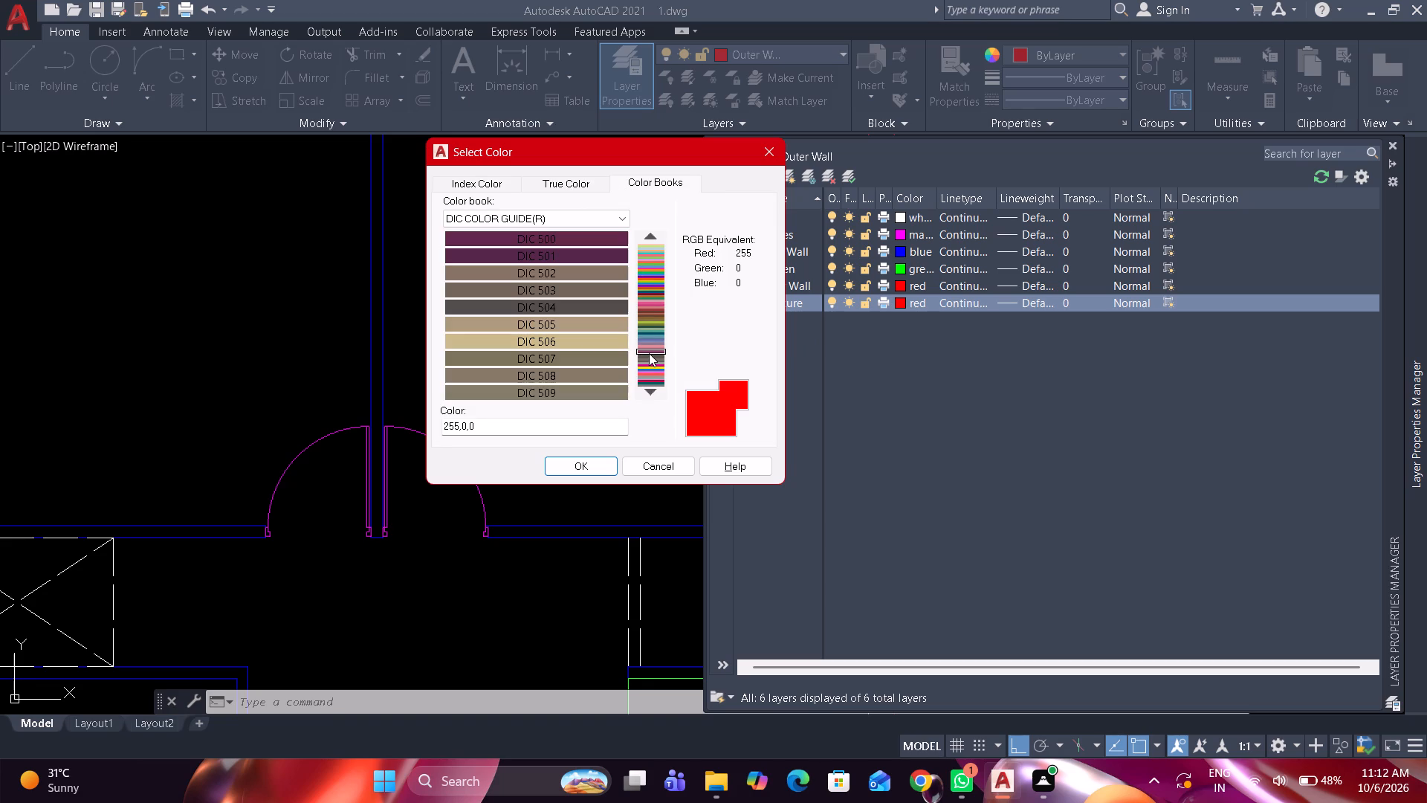
click(646, 348)
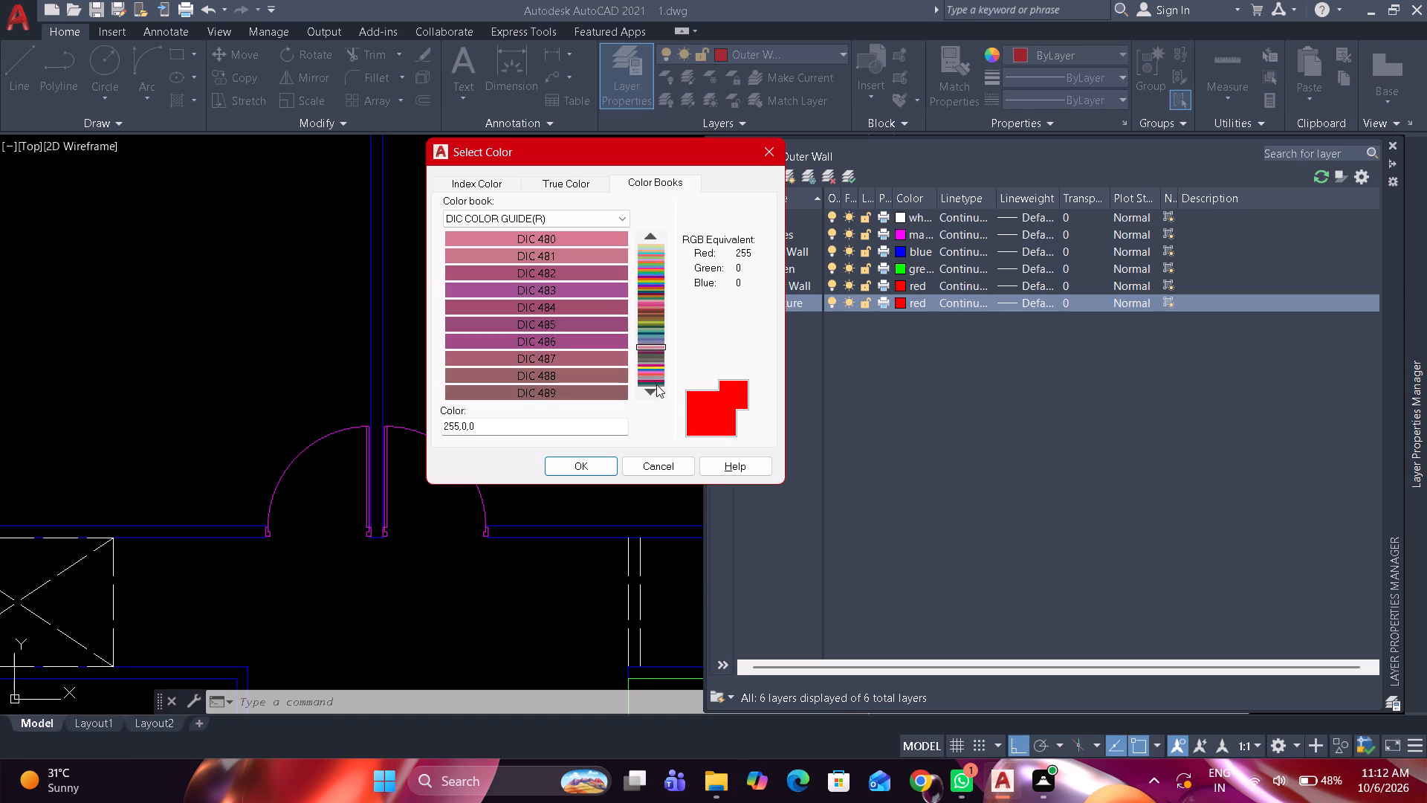
double_click(655, 396)
click(655, 396)
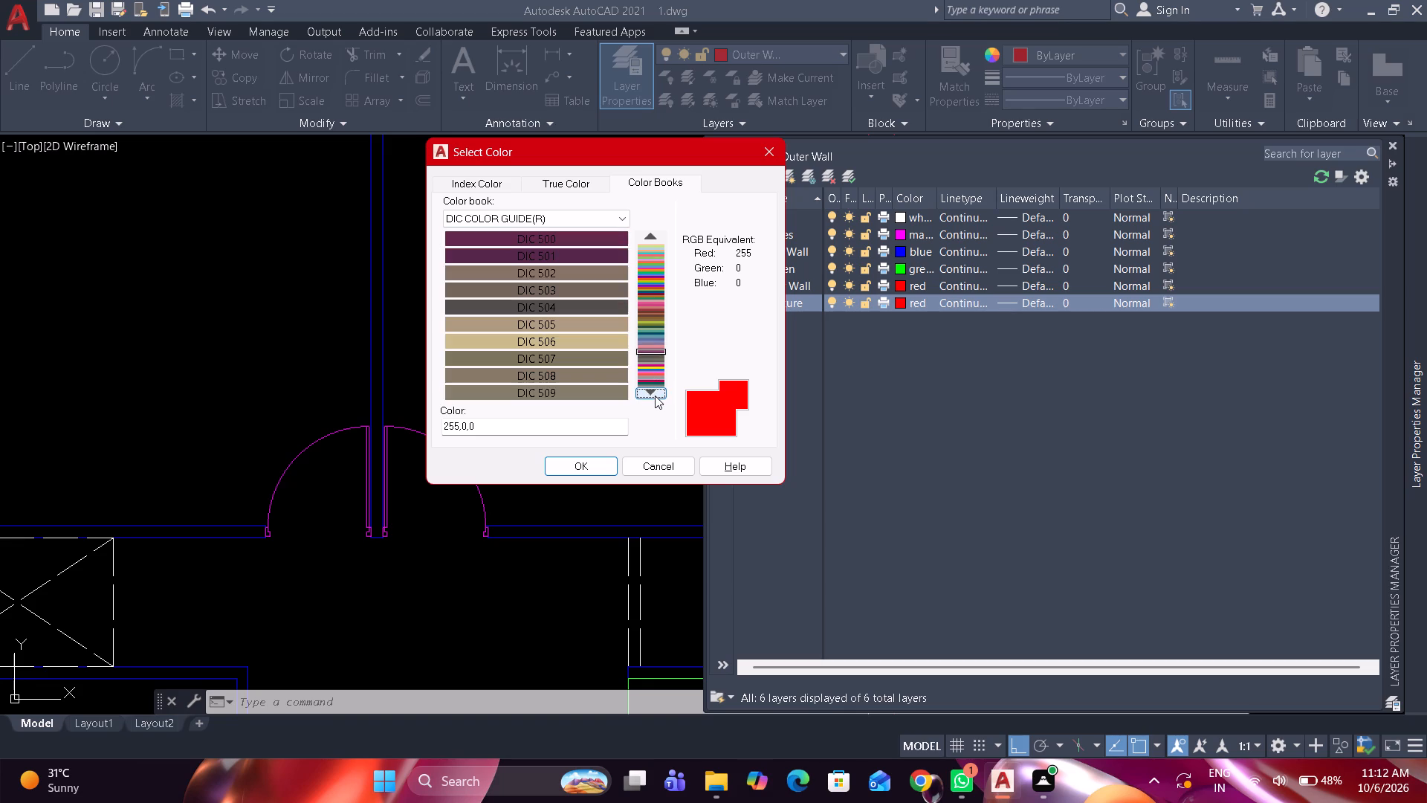
click(647, 234)
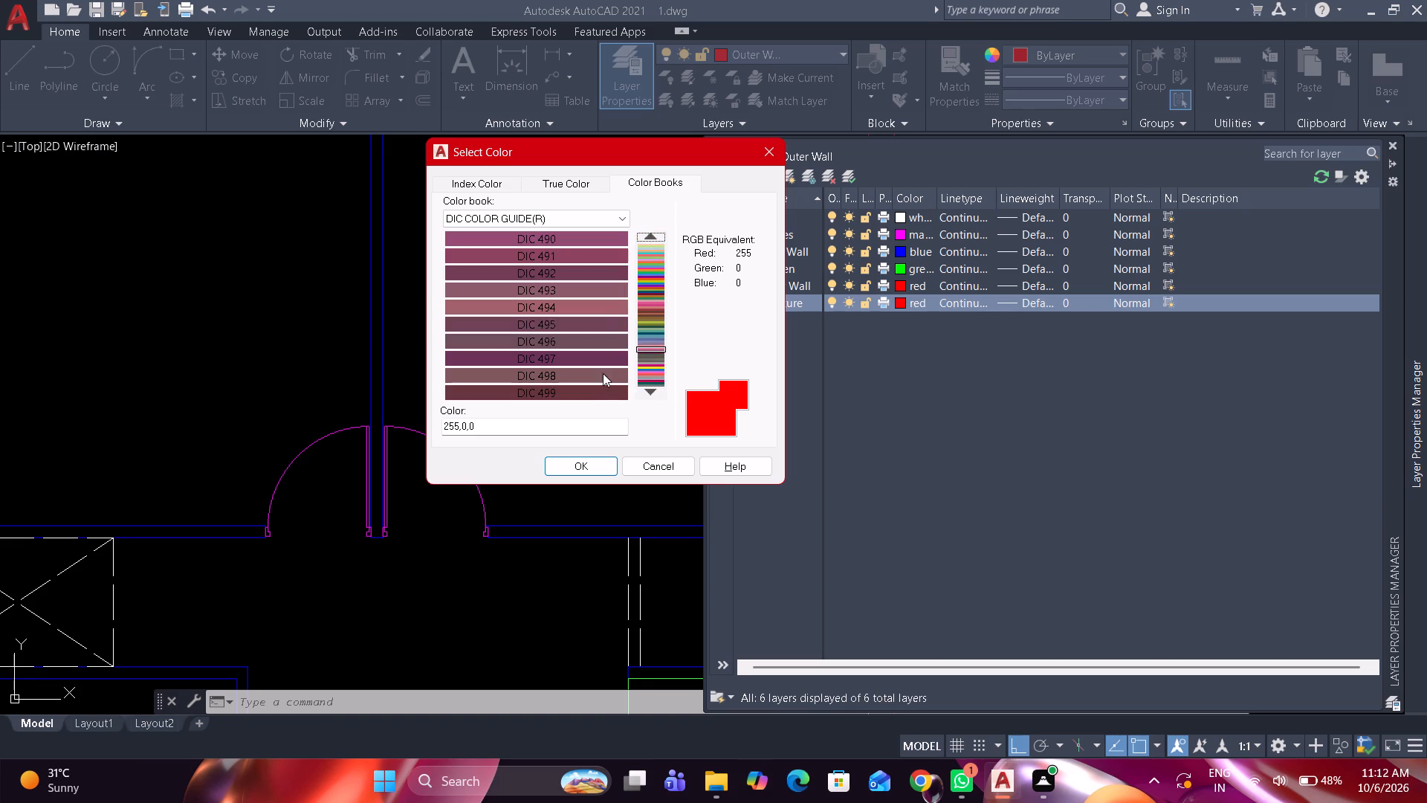
click(647, 392)
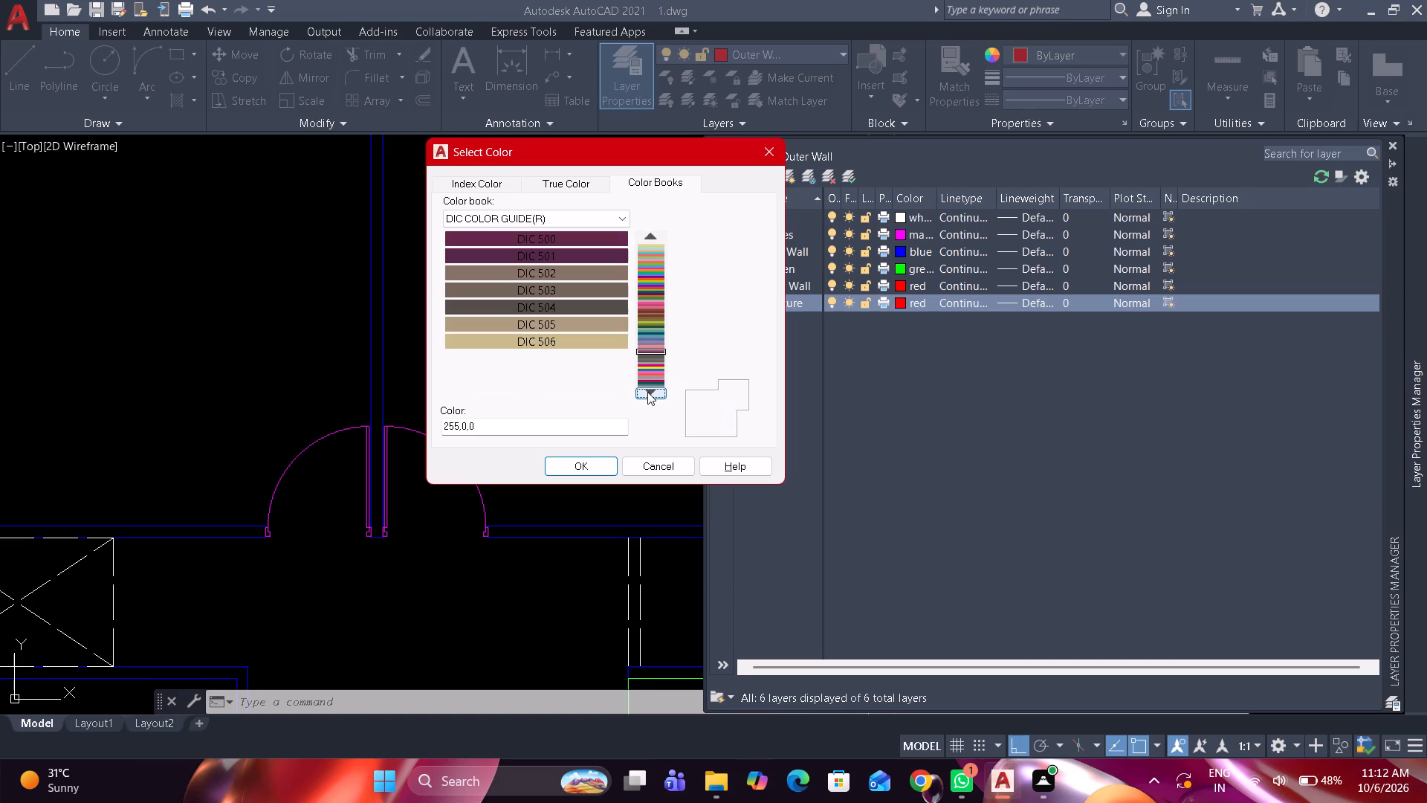
click(647, 392)
click(647, 392)
click(647, 392)
right_click(647, 392)
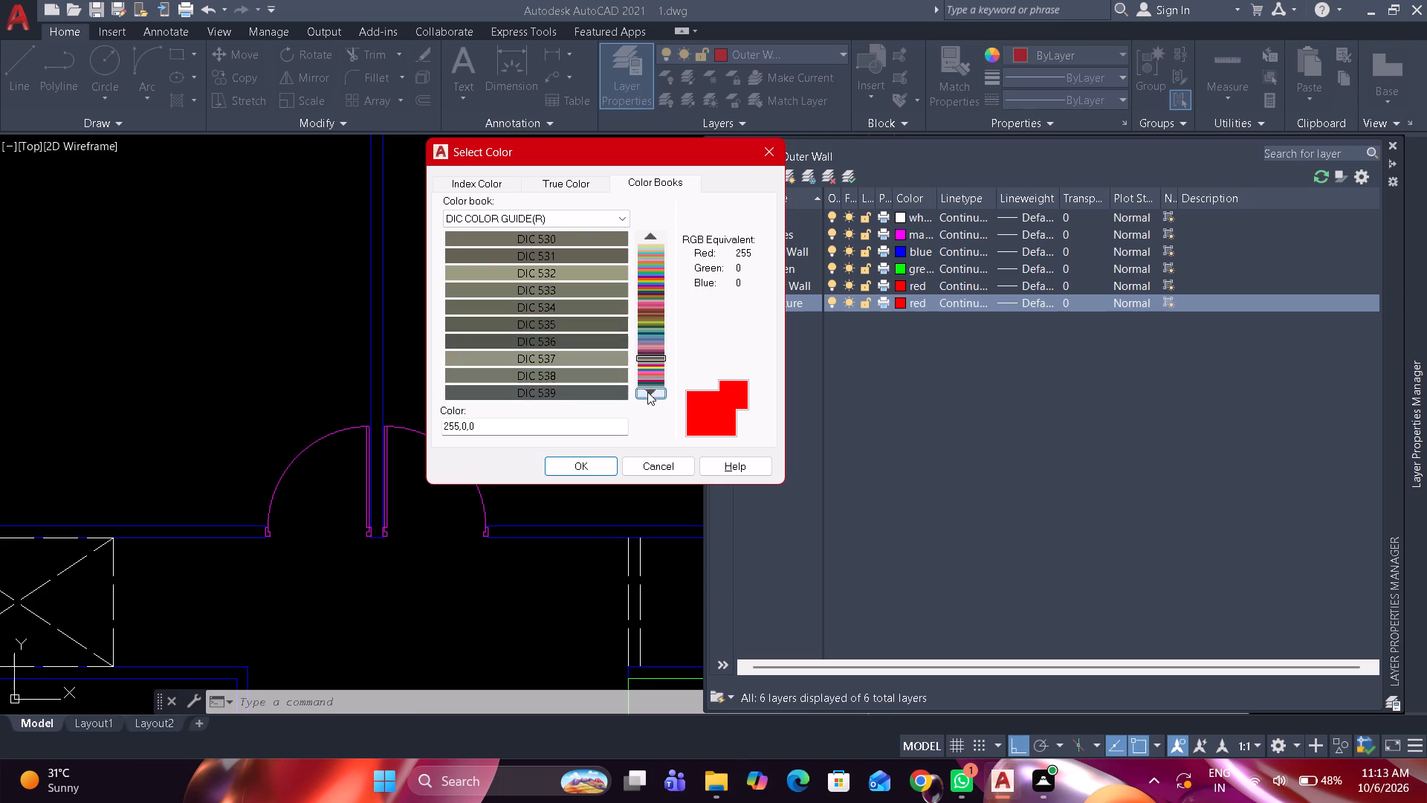
click(647, 392)
click(647, 392)
click(650, 392)
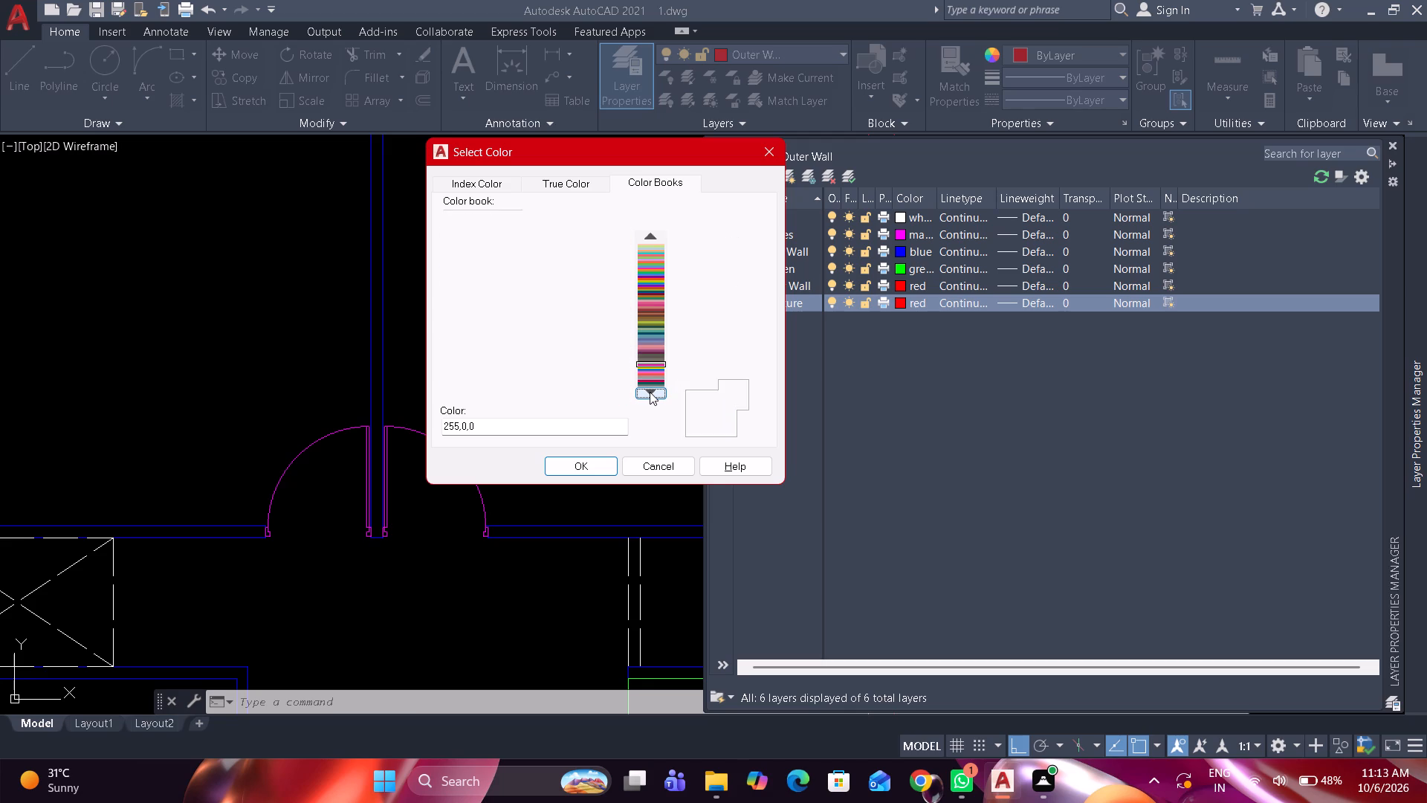
click(650, 392)
click(650, 392)
click(650, 392)
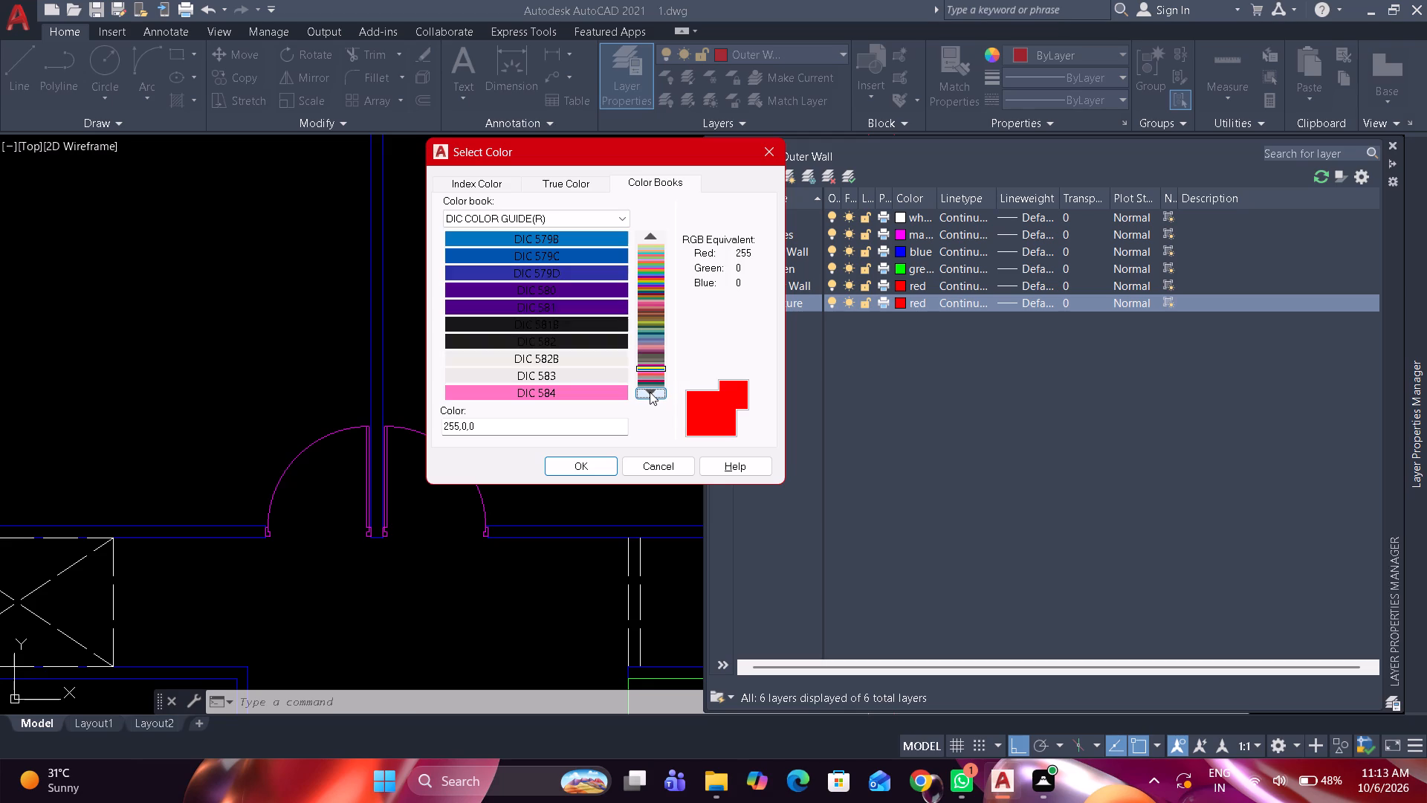
click(645, 240)
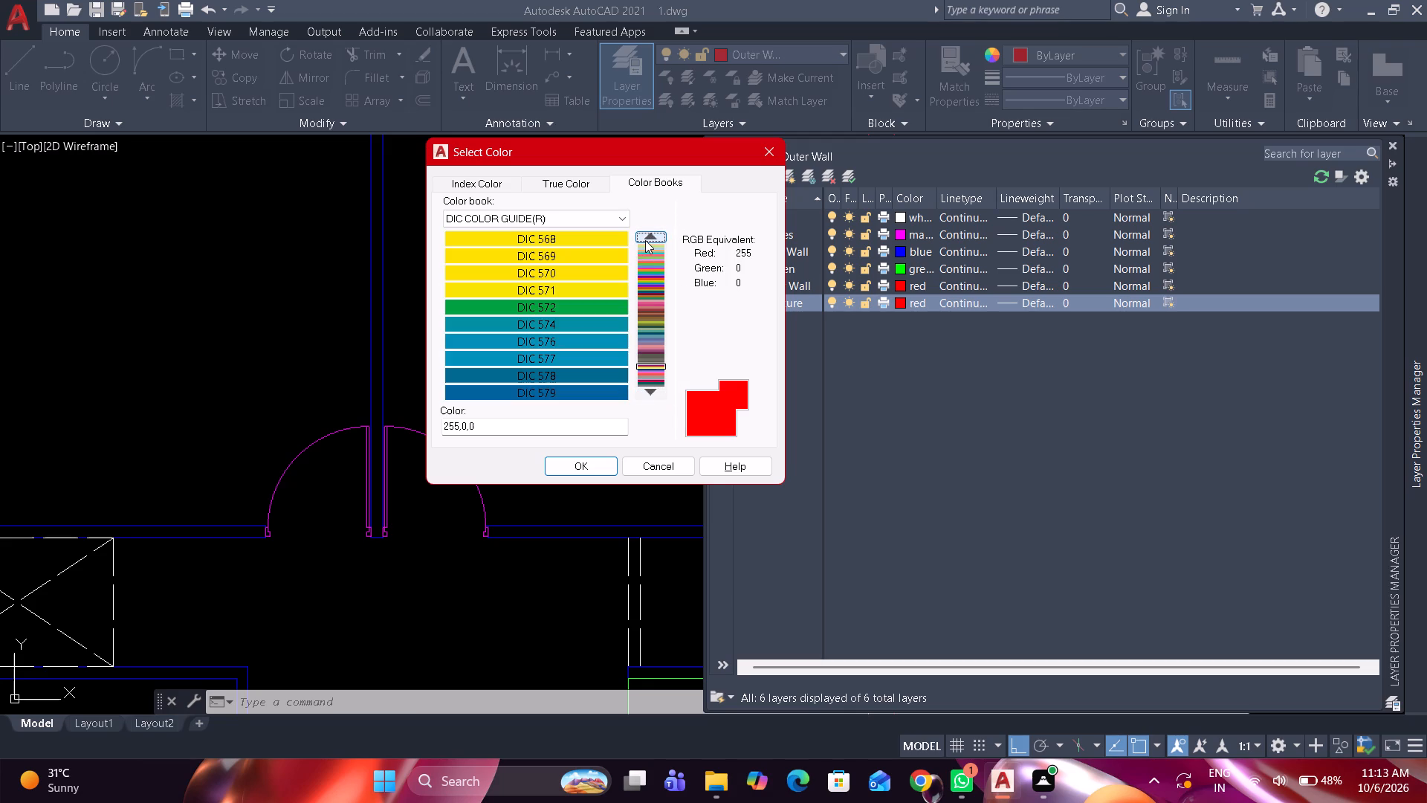
click(645, 240)
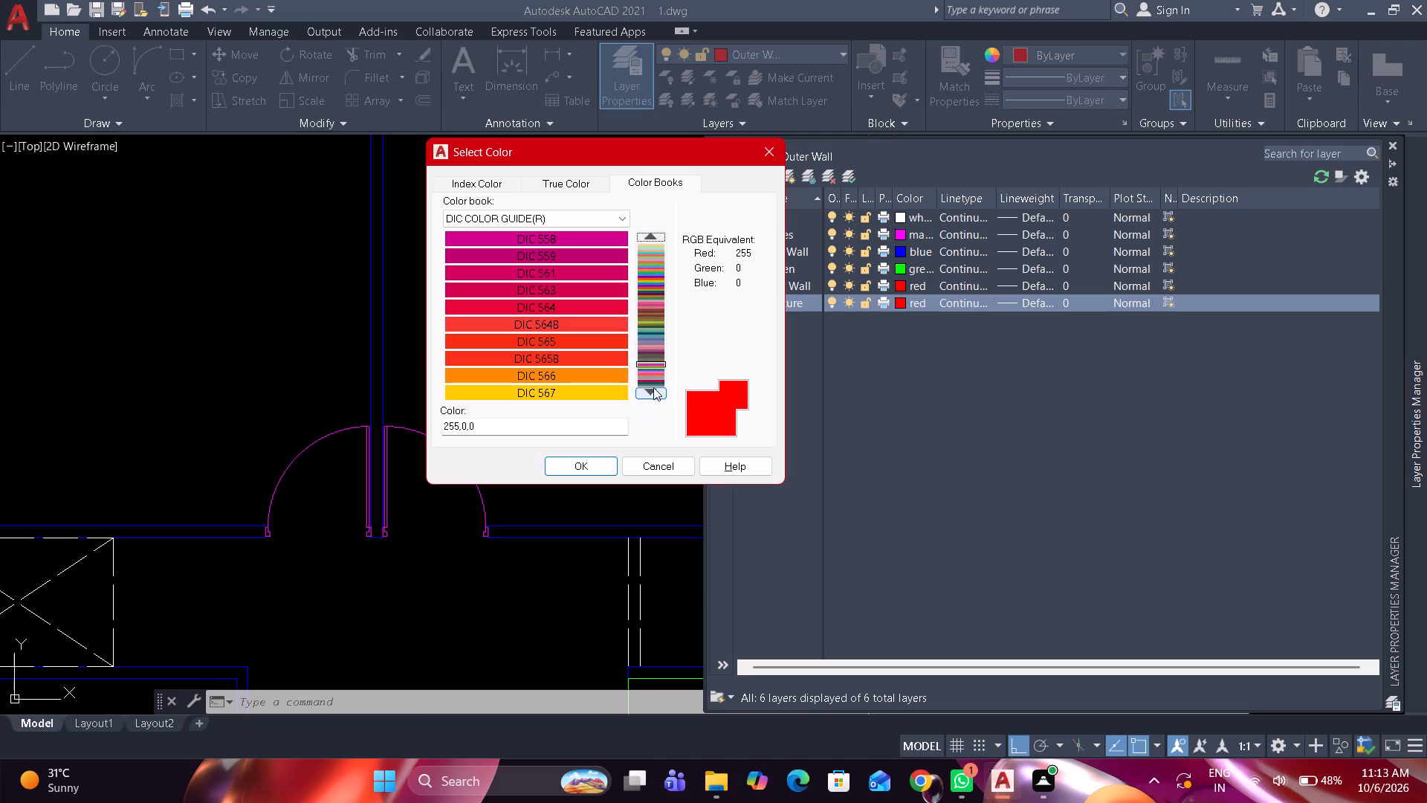
click(653, 387)
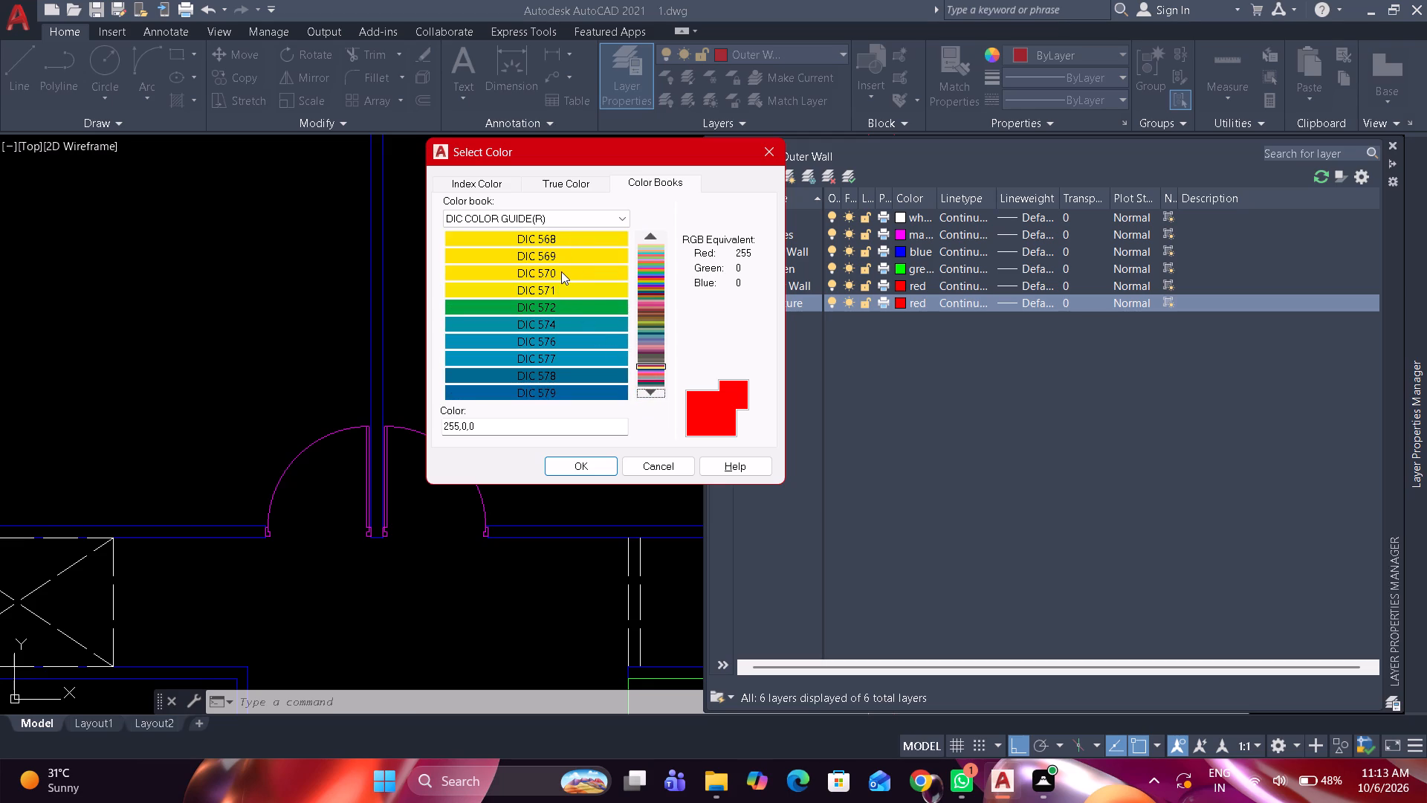
click(561, 271)
click(582, 468)
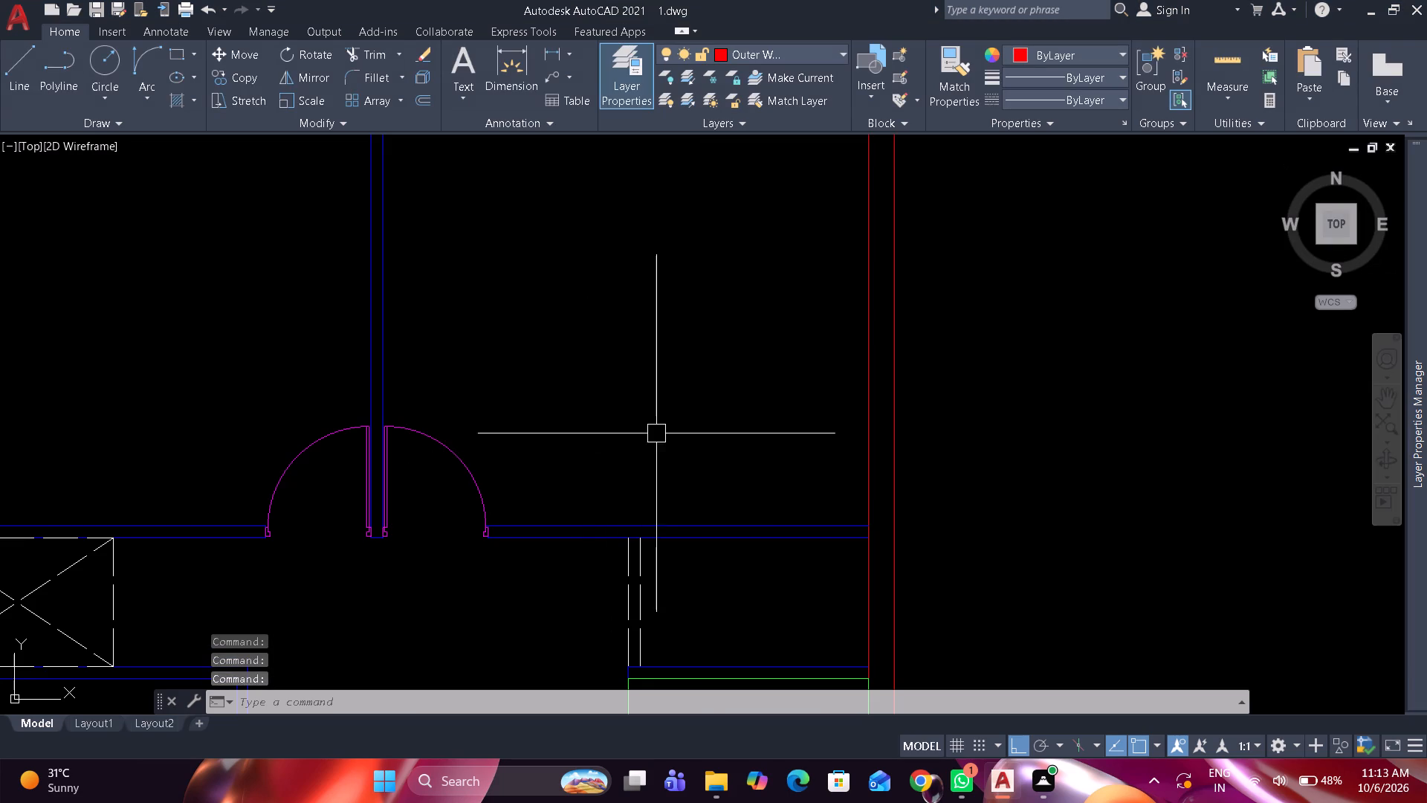
Make Furniture the current layer.
click(806, 55)
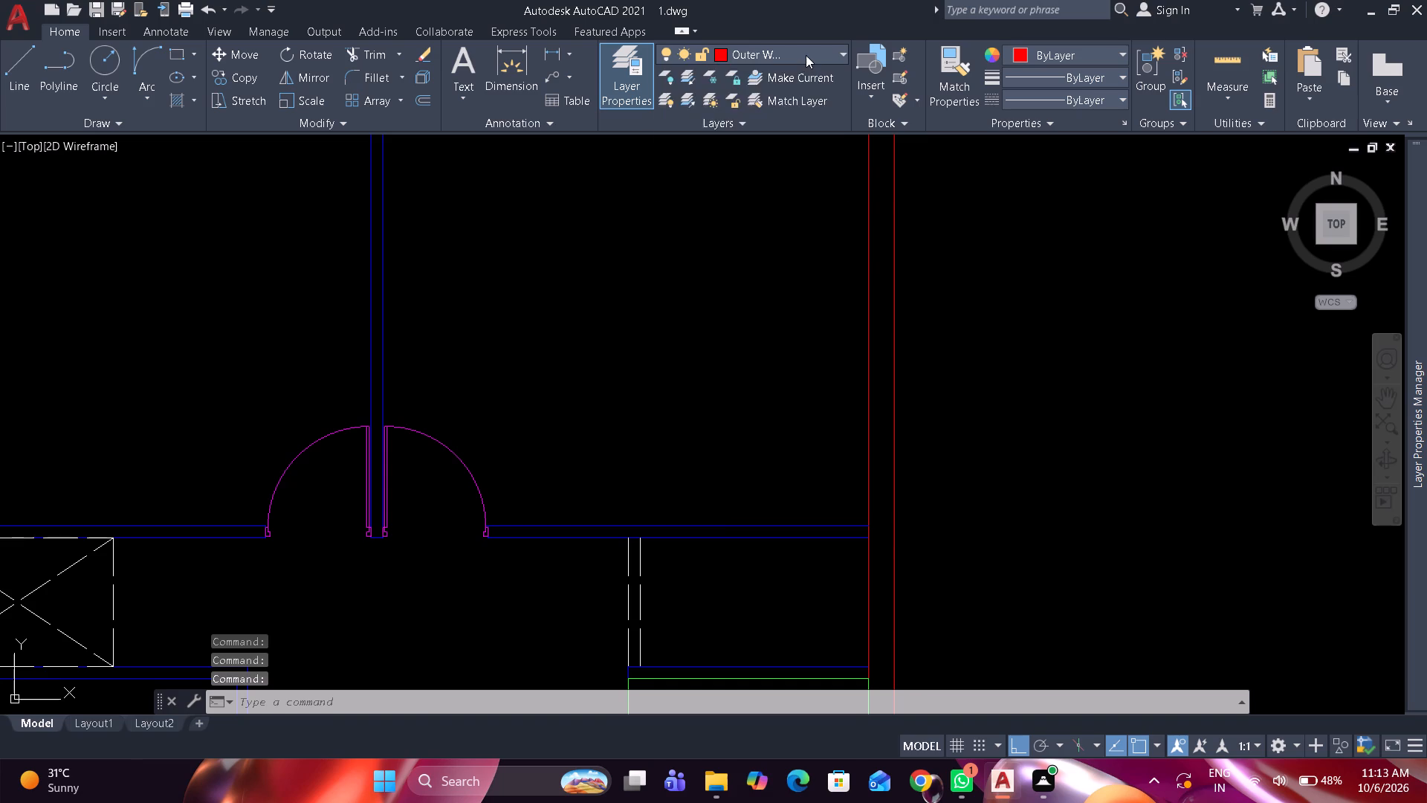
click(785, 119)
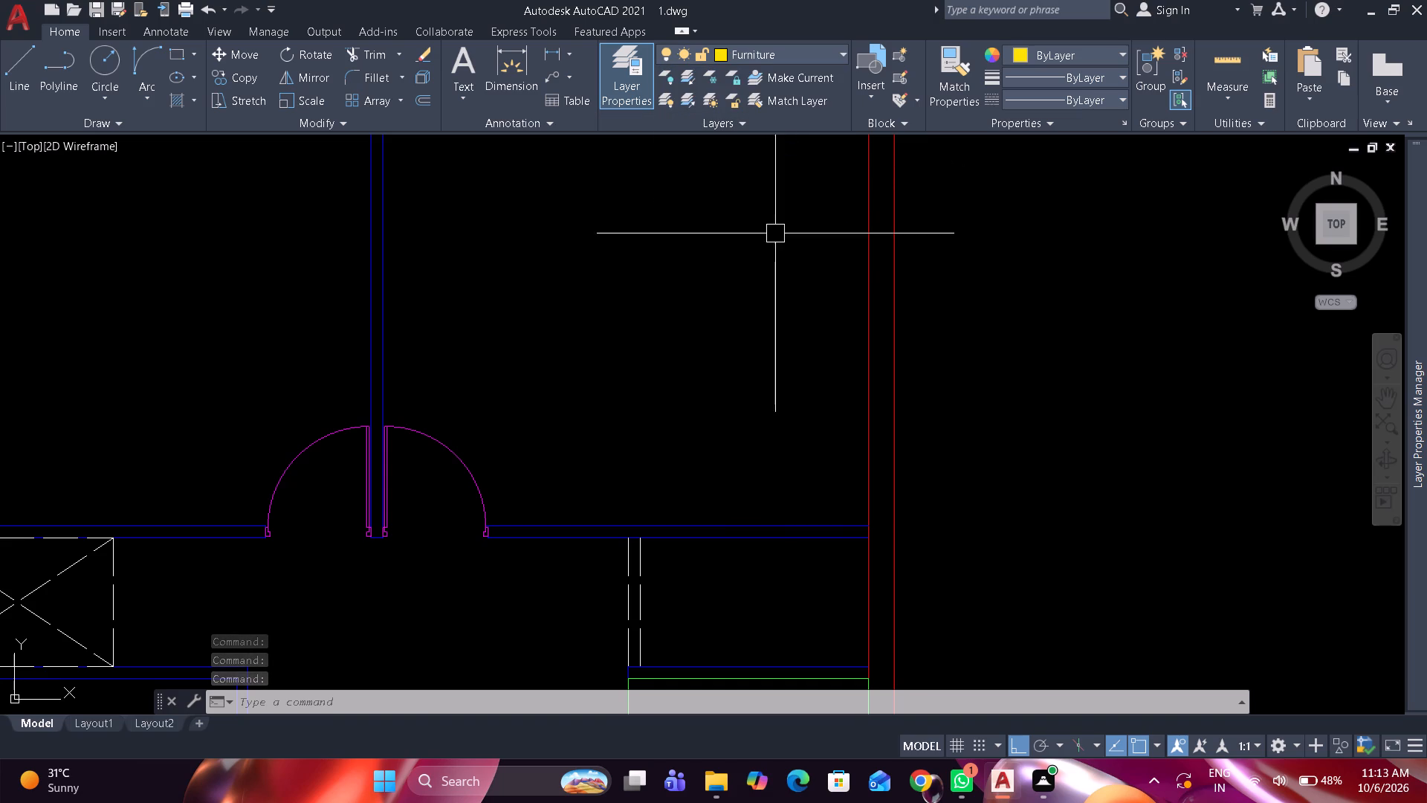
Offset the inner line of the east outer wall 2' into the room north of the kitchen.
scroll(773, 242, down, 2)
middle_drag(773, 254, 773, 367)
scroll(769, 396, up, 2)
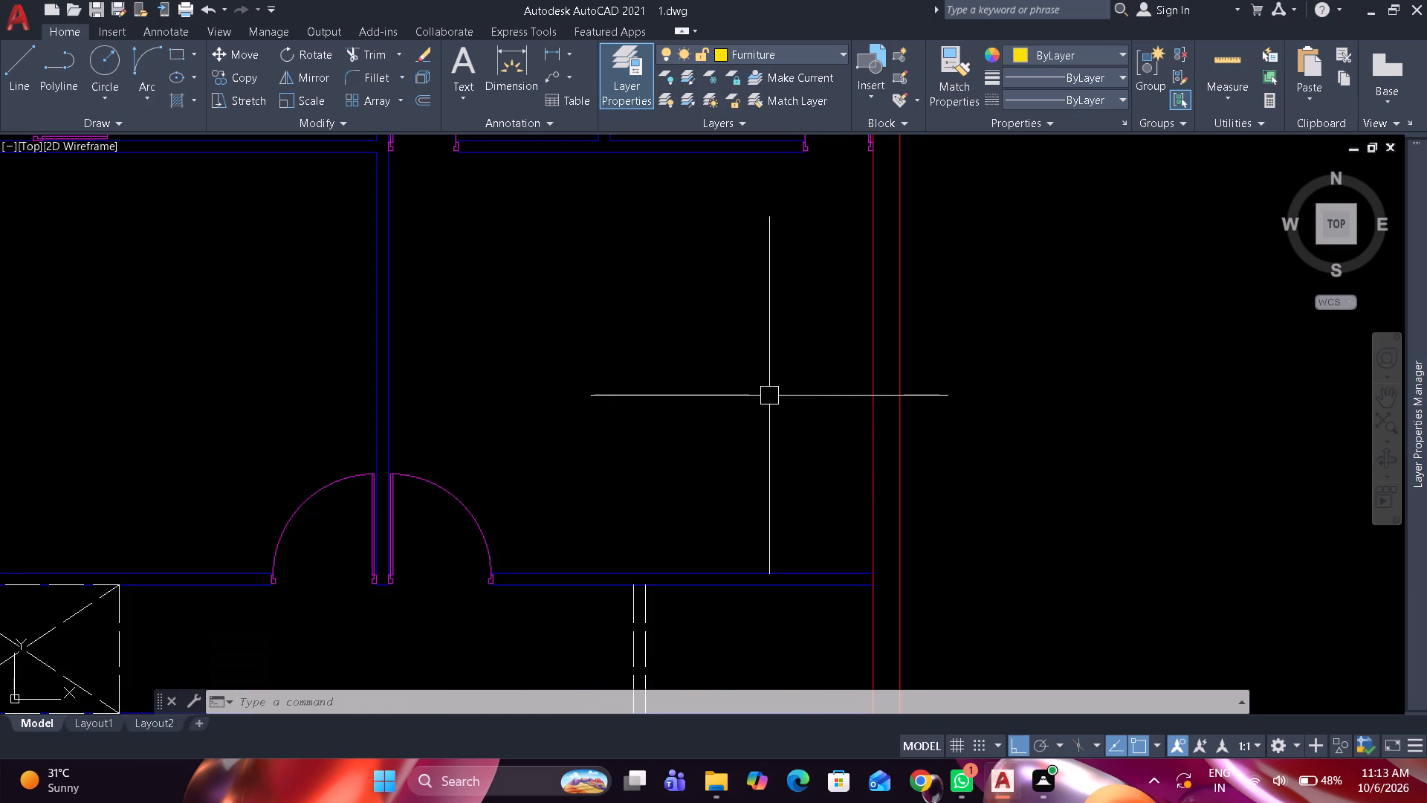
text(o)
key(space)
key(2)
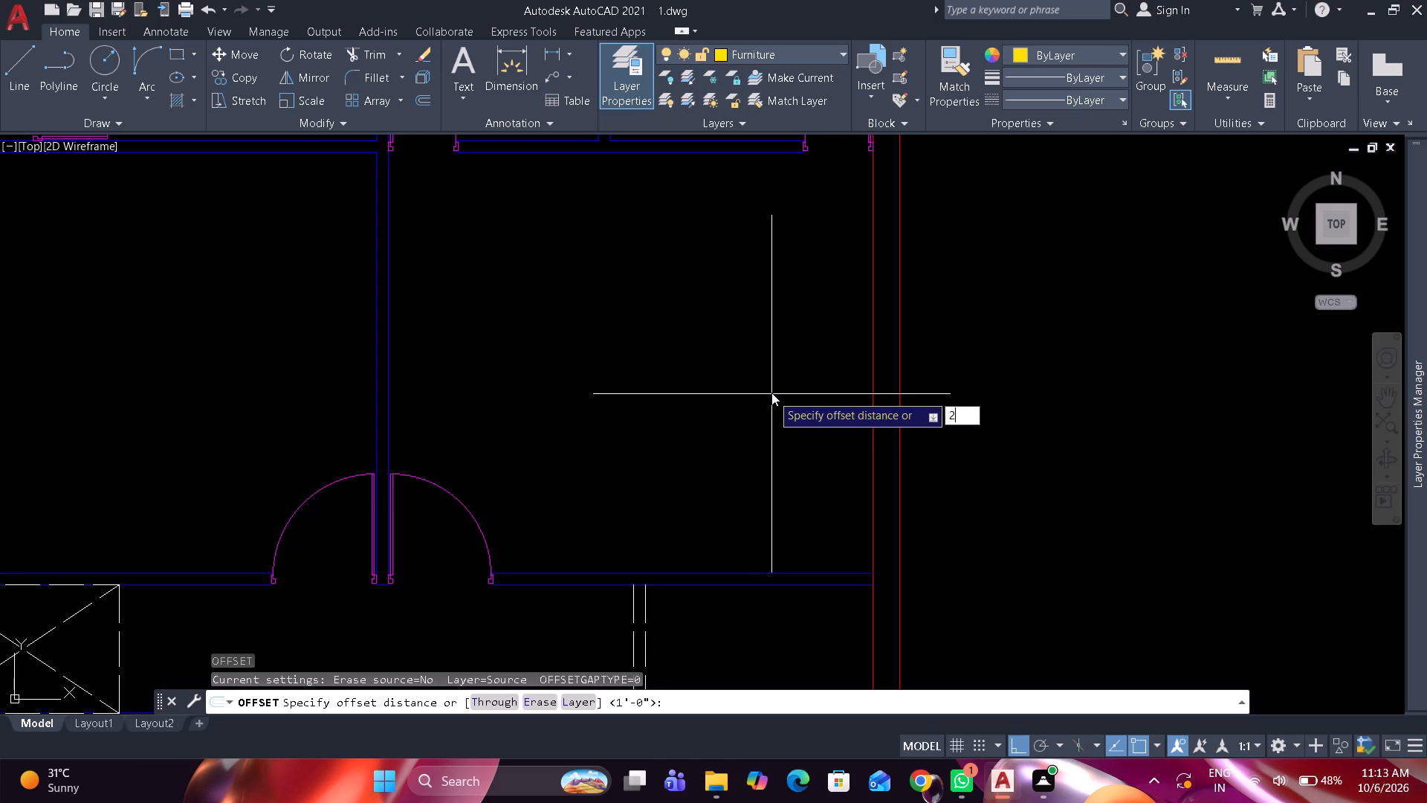
key(apostrophe)
key(space)
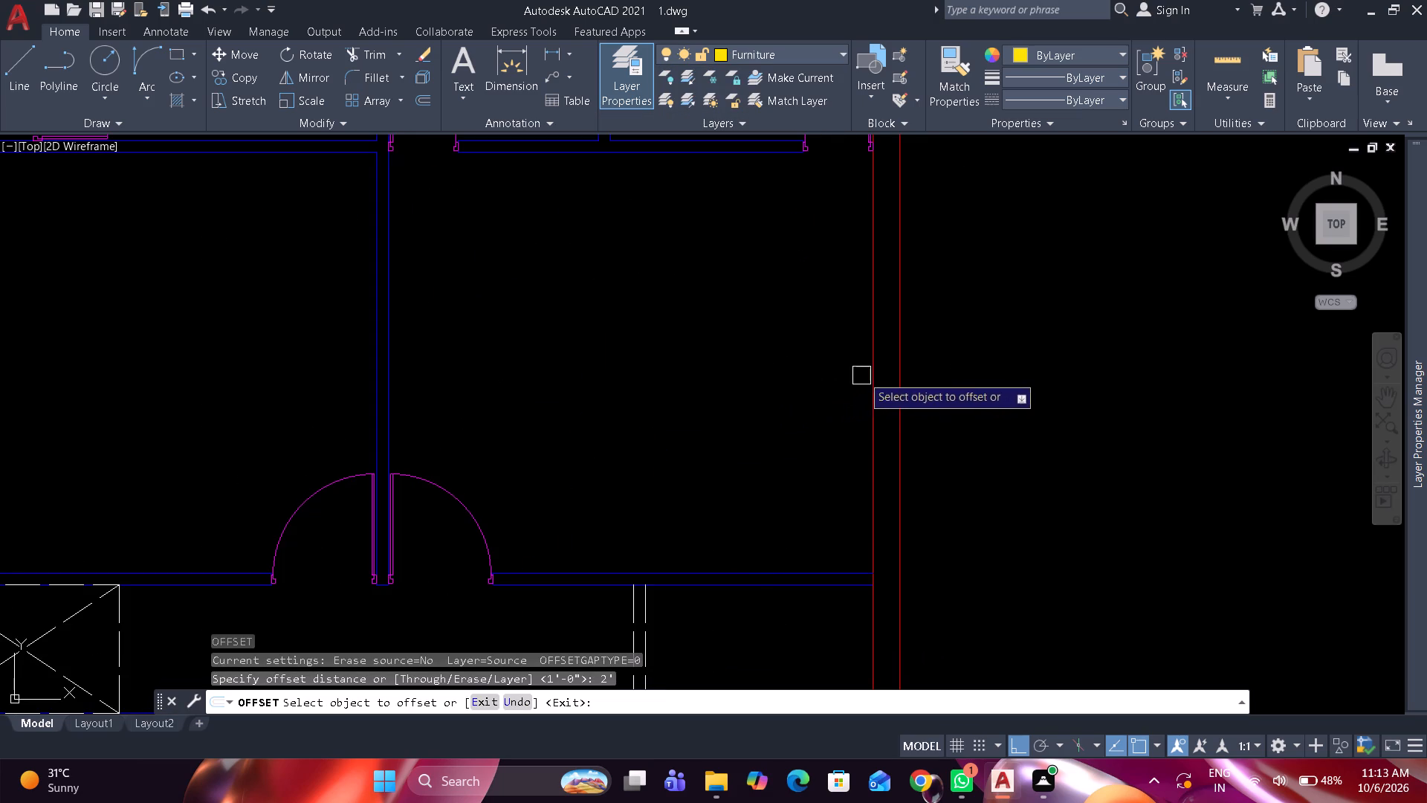
click(865, 373)
click(845, 378)
key(space)
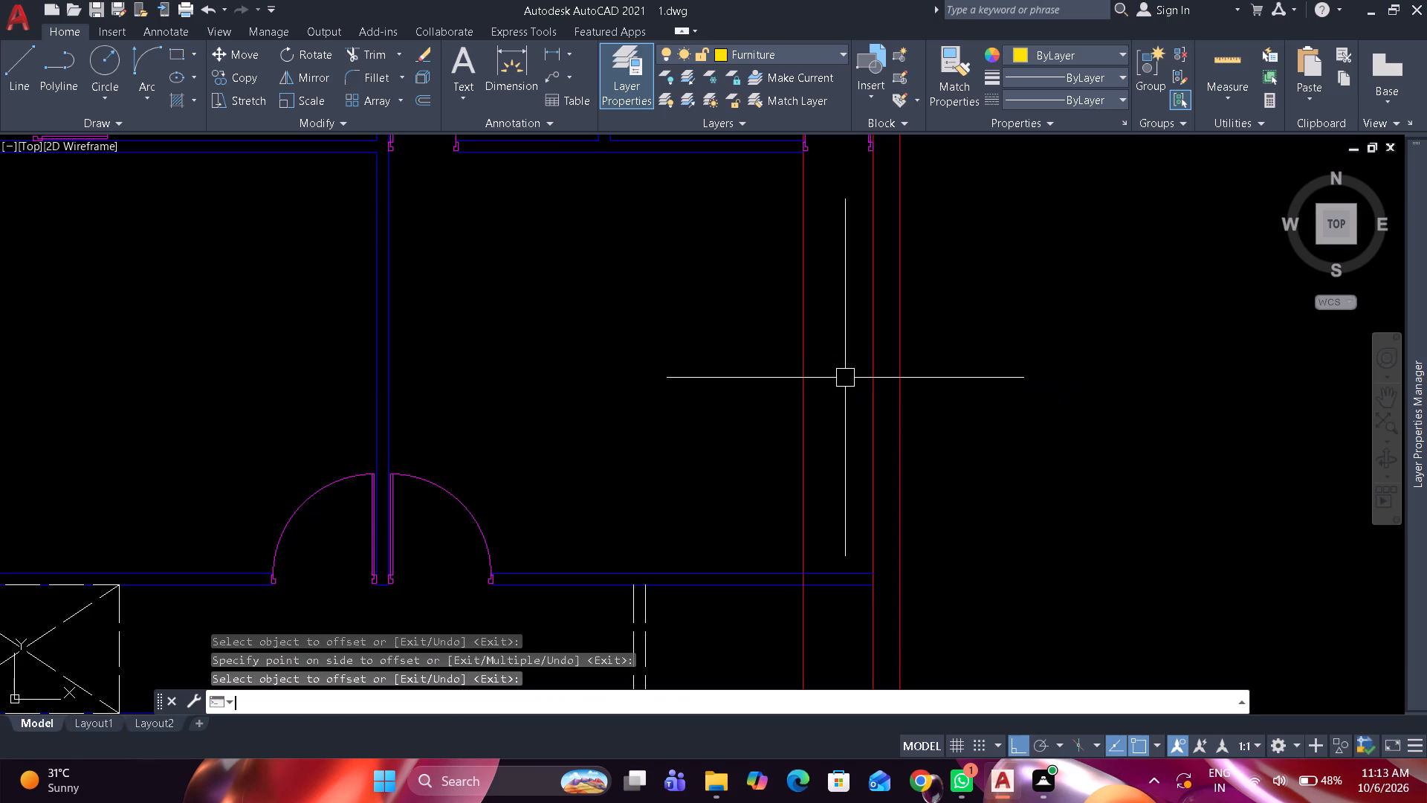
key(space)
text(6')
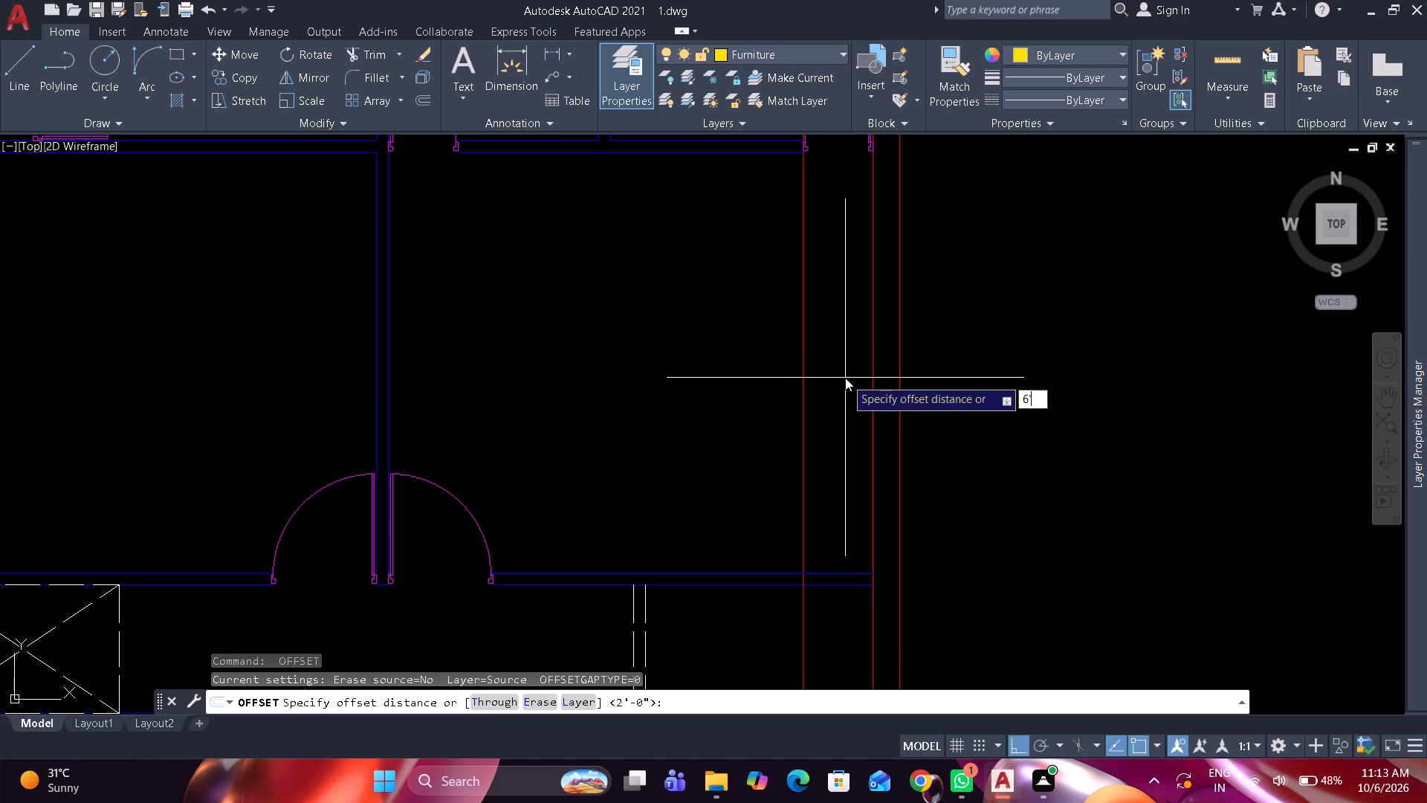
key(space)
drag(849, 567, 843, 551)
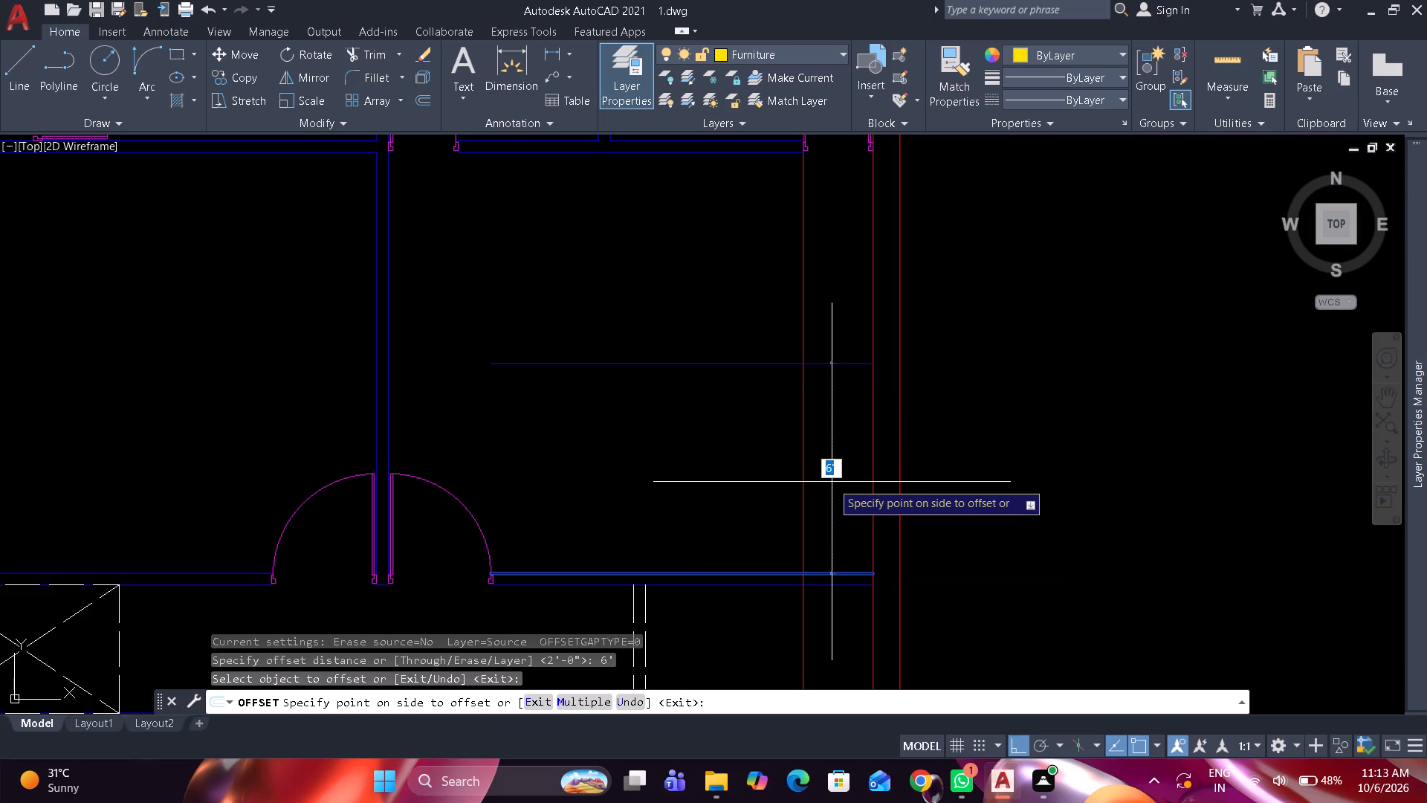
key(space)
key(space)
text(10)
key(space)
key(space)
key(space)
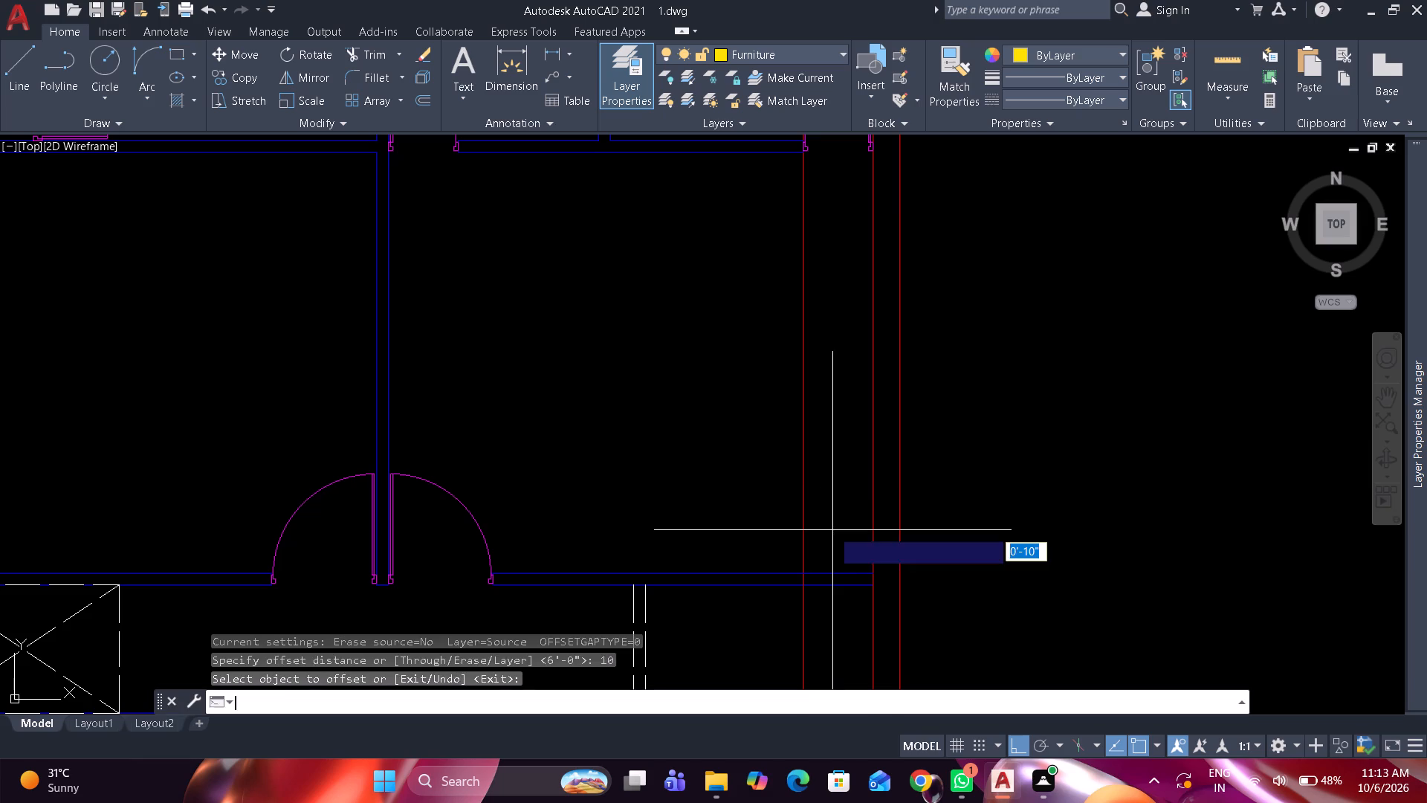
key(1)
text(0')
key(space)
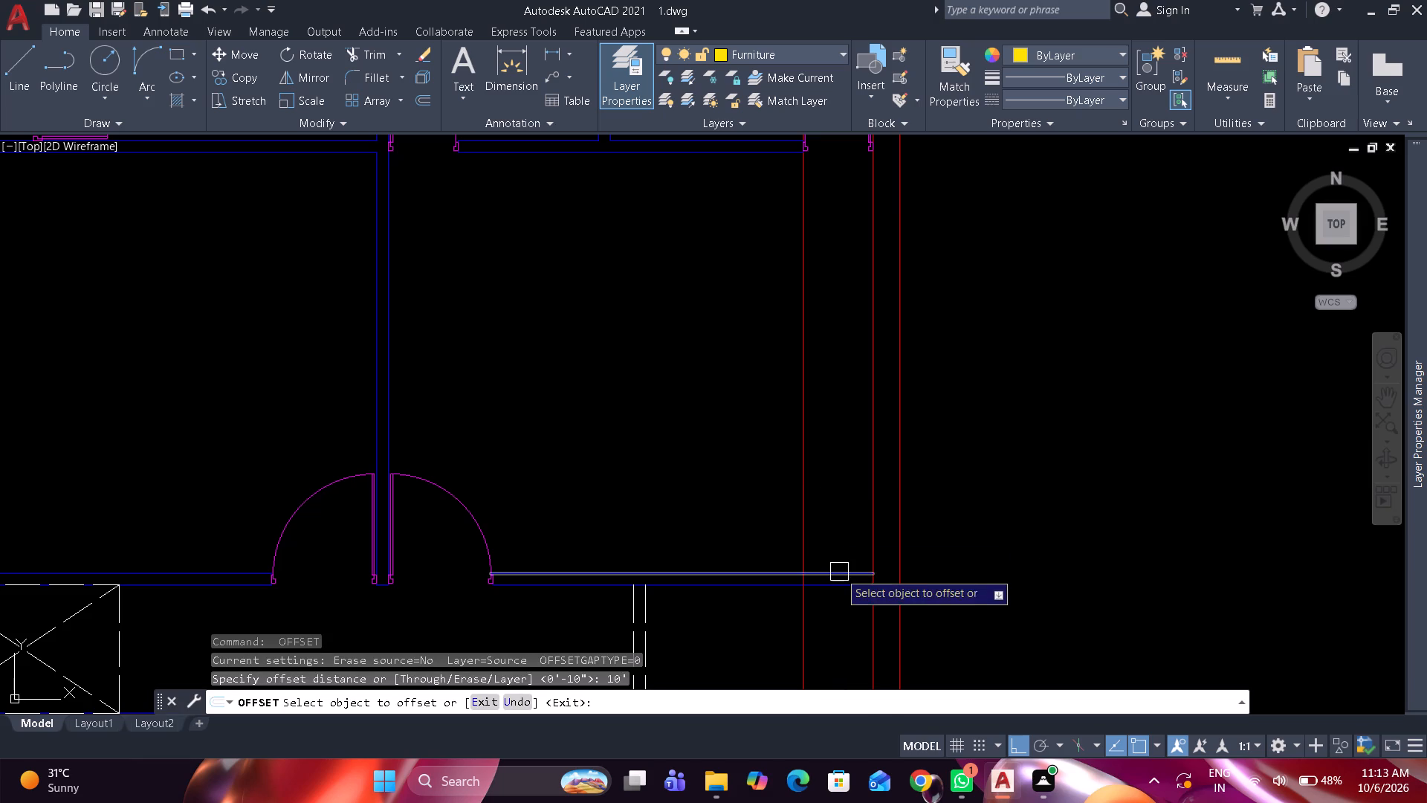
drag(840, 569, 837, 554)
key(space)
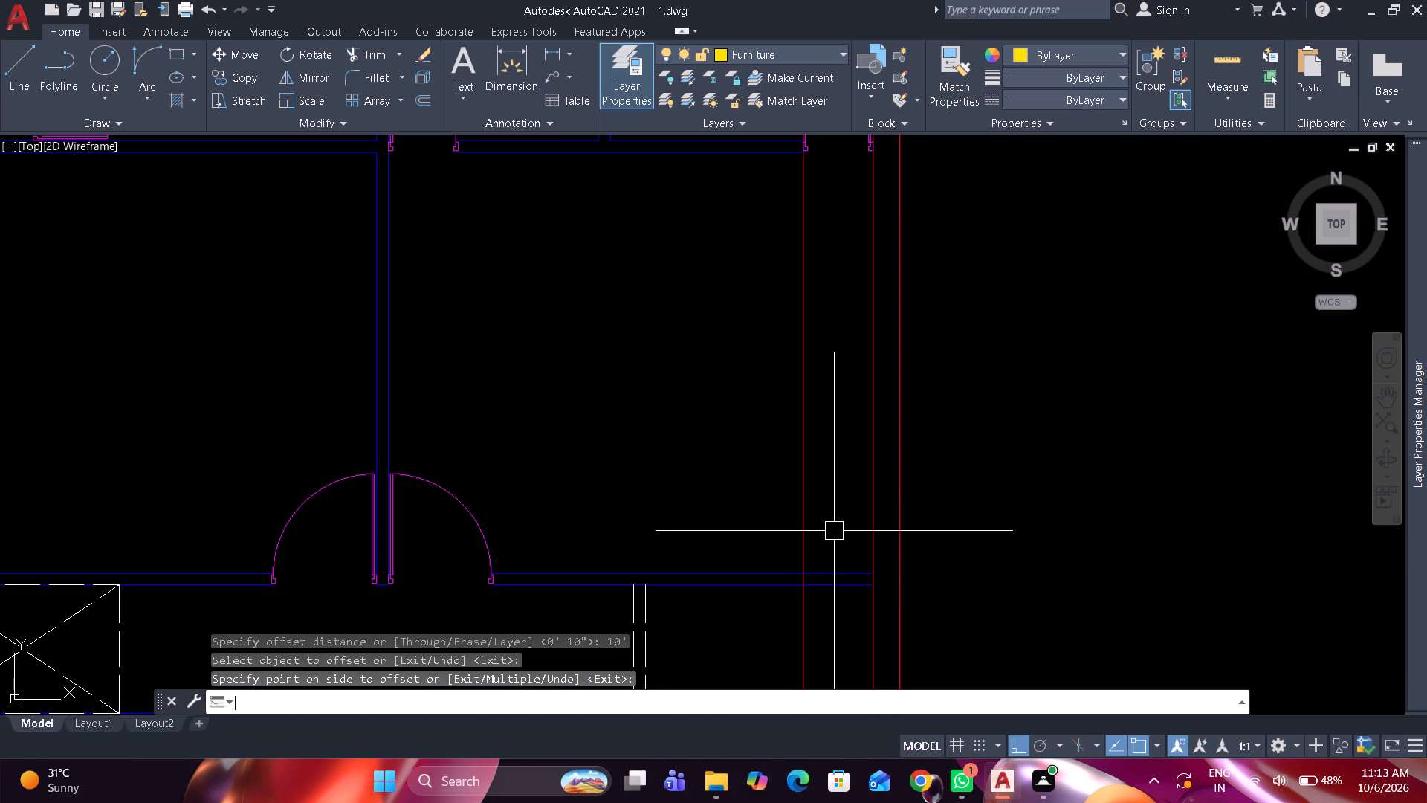
Offset the upper line of that room's south wall 8' northward into the room.
key(space)
text(8')
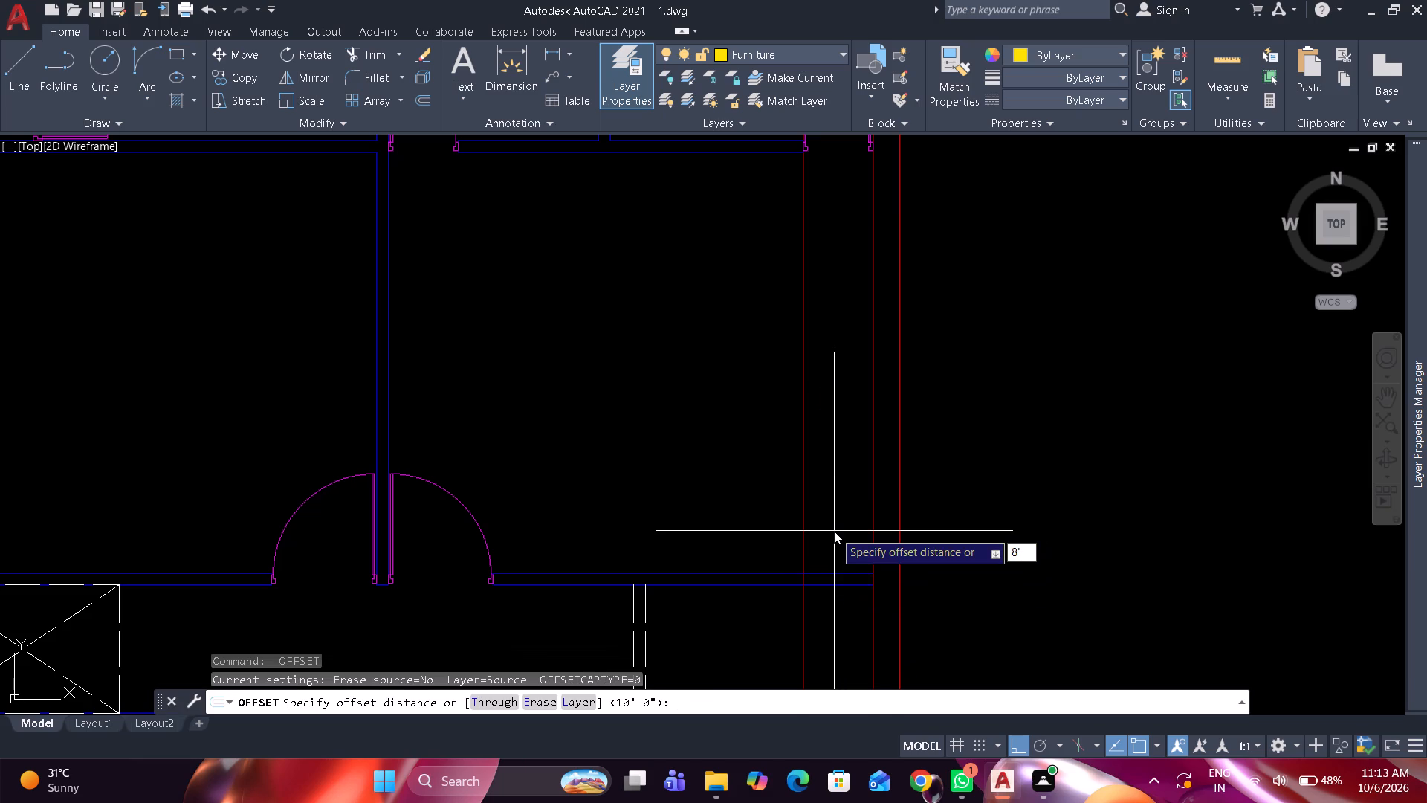
key(space)
drag(844, 565, 843, 555)
click(841, 530)
key(space)
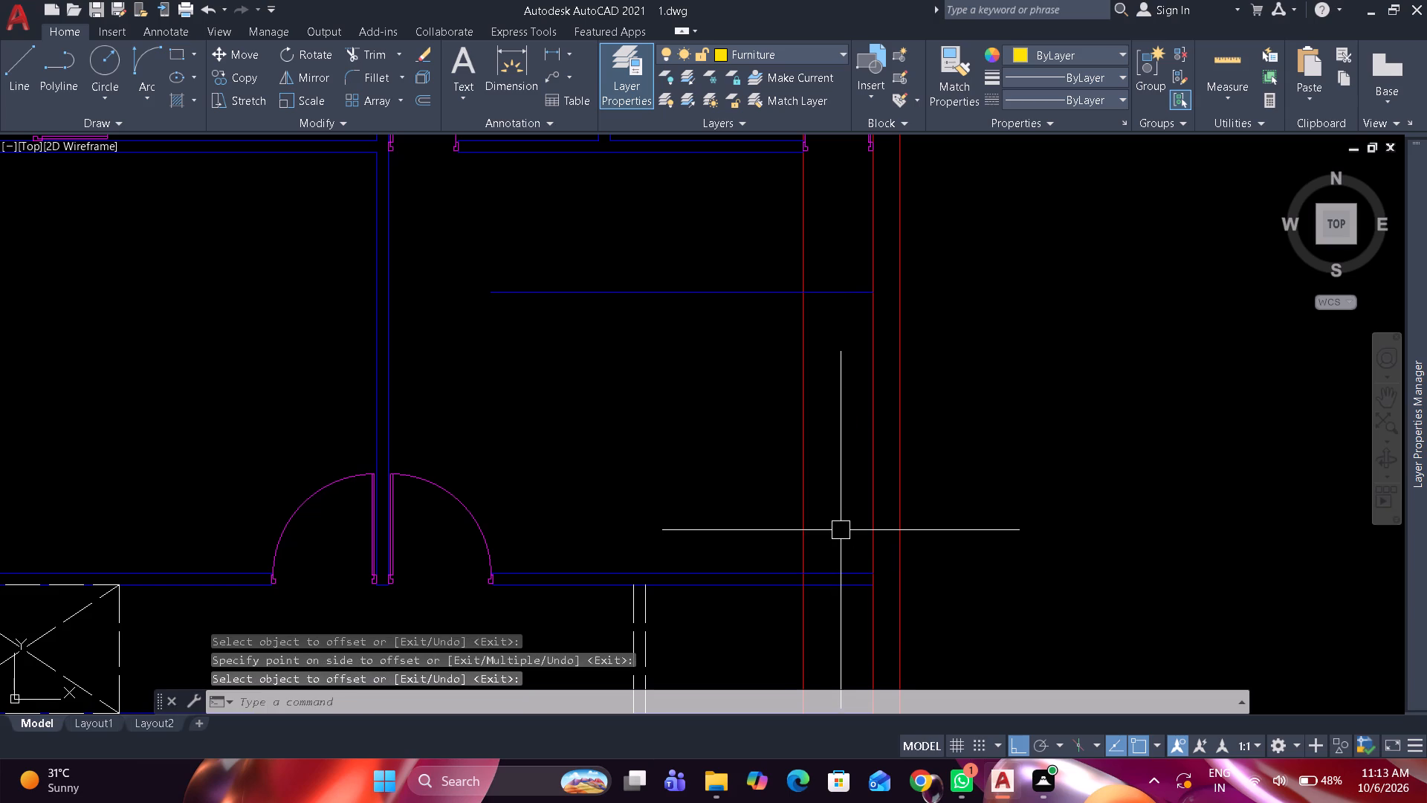
Trim the two offset lines to a 2' by 8' outline in the room's southeast corner, removing the pieces crossing and below the south wall.
key(t)
key(r)
key(space)
scroll(844, 259, up, 1)
drag(810, 256, 773, 274)
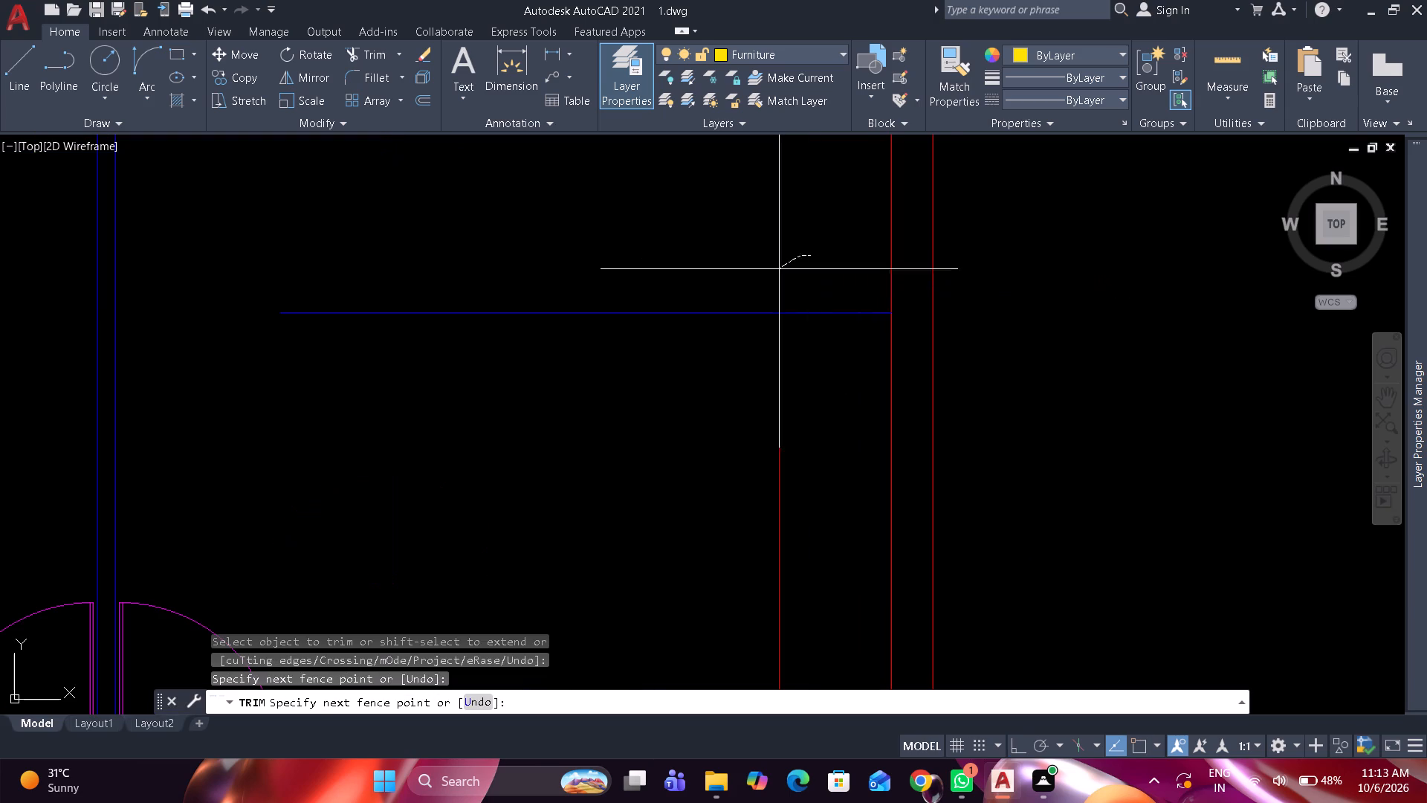
drag(773, 274, 733, 370)
scroll(733, 370, down, 2)
scroll(733, 517, up, 4)
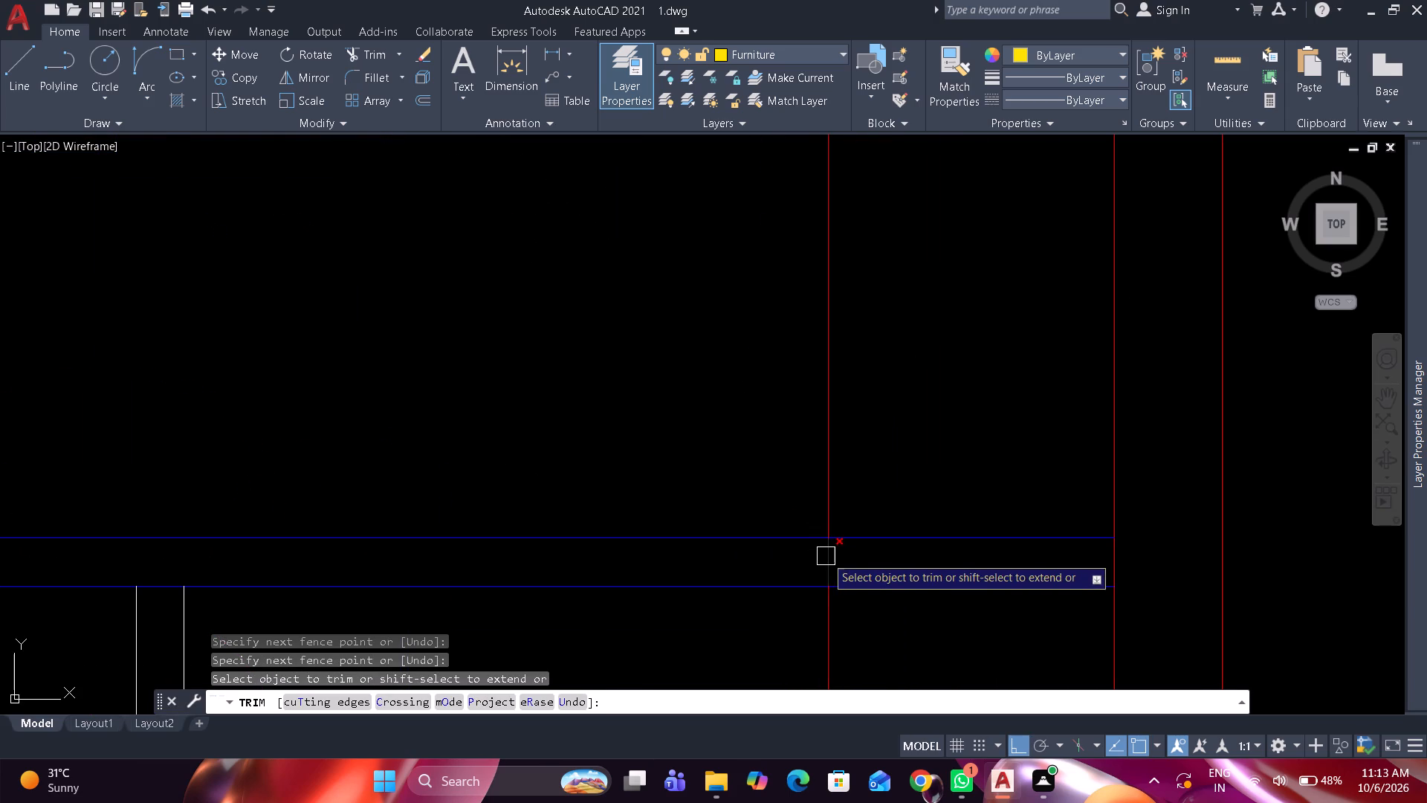
click(826, 556)
click(829, 601)
key(space)
Move the outline's west and north lines to the Furniture layer.
scroll(874, 453, down, 3)
middle_drag(874, 451, 874, 462)
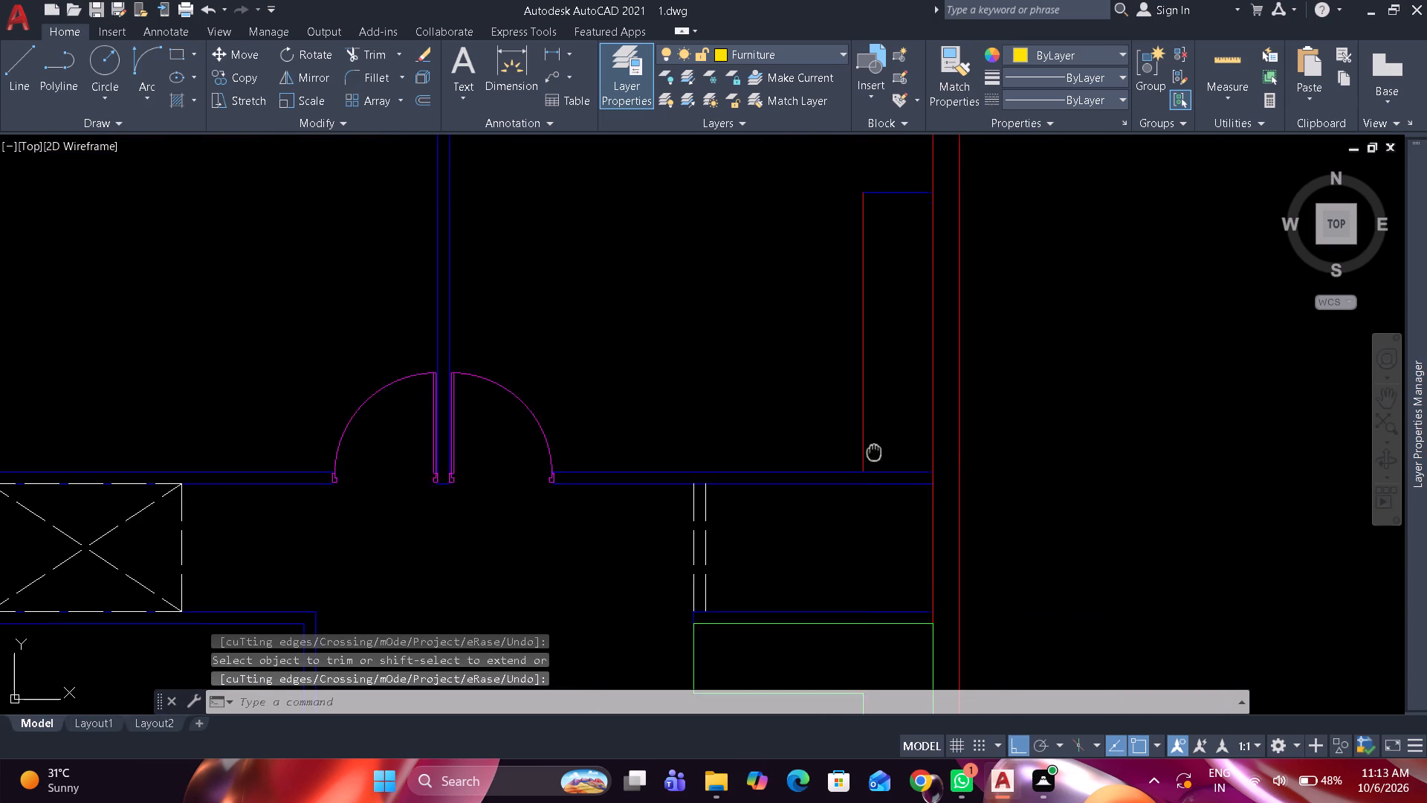
middle_drag(874, 462, 864, 565)
drag(870, 367, 846, 294)
click(838, 271)
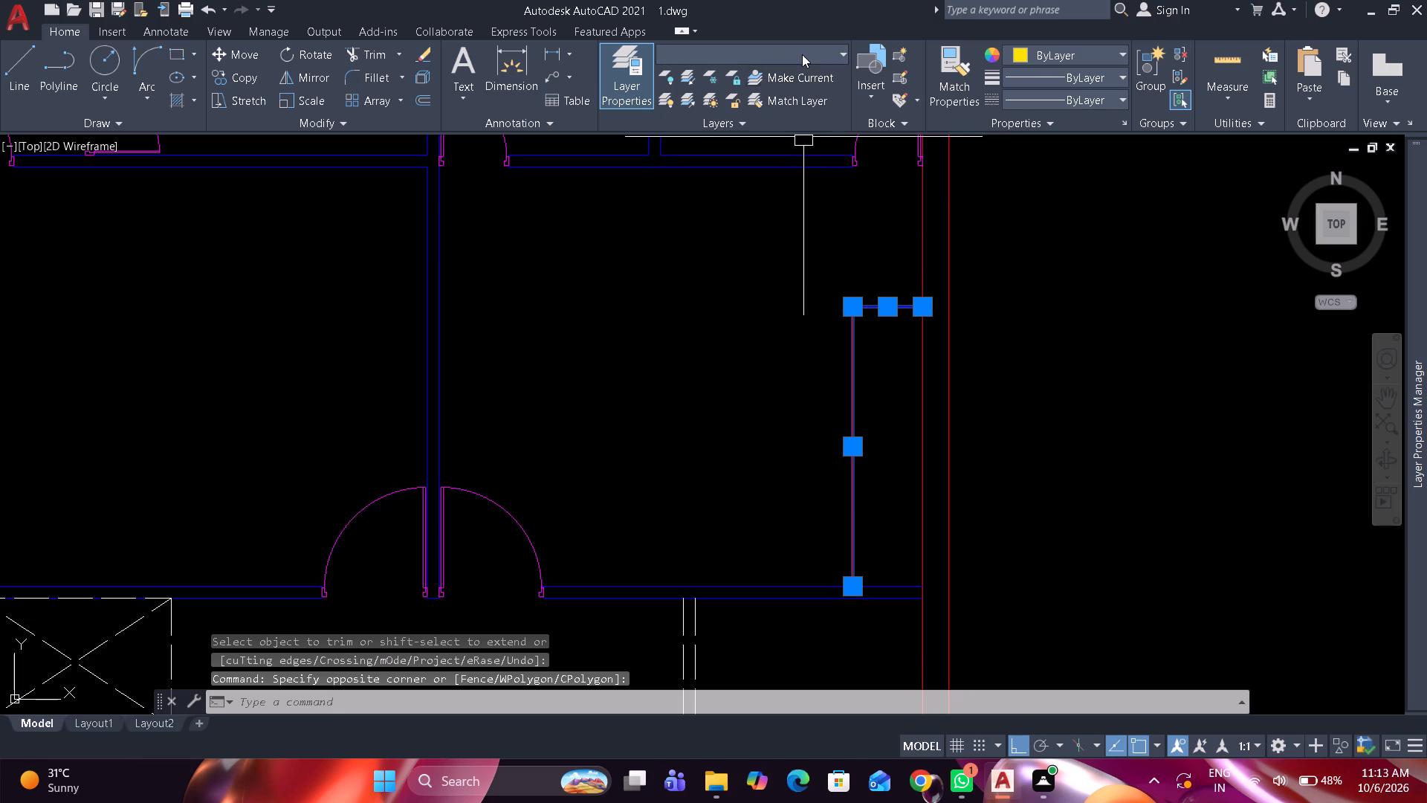
click(802, 54)
click(800, 122)
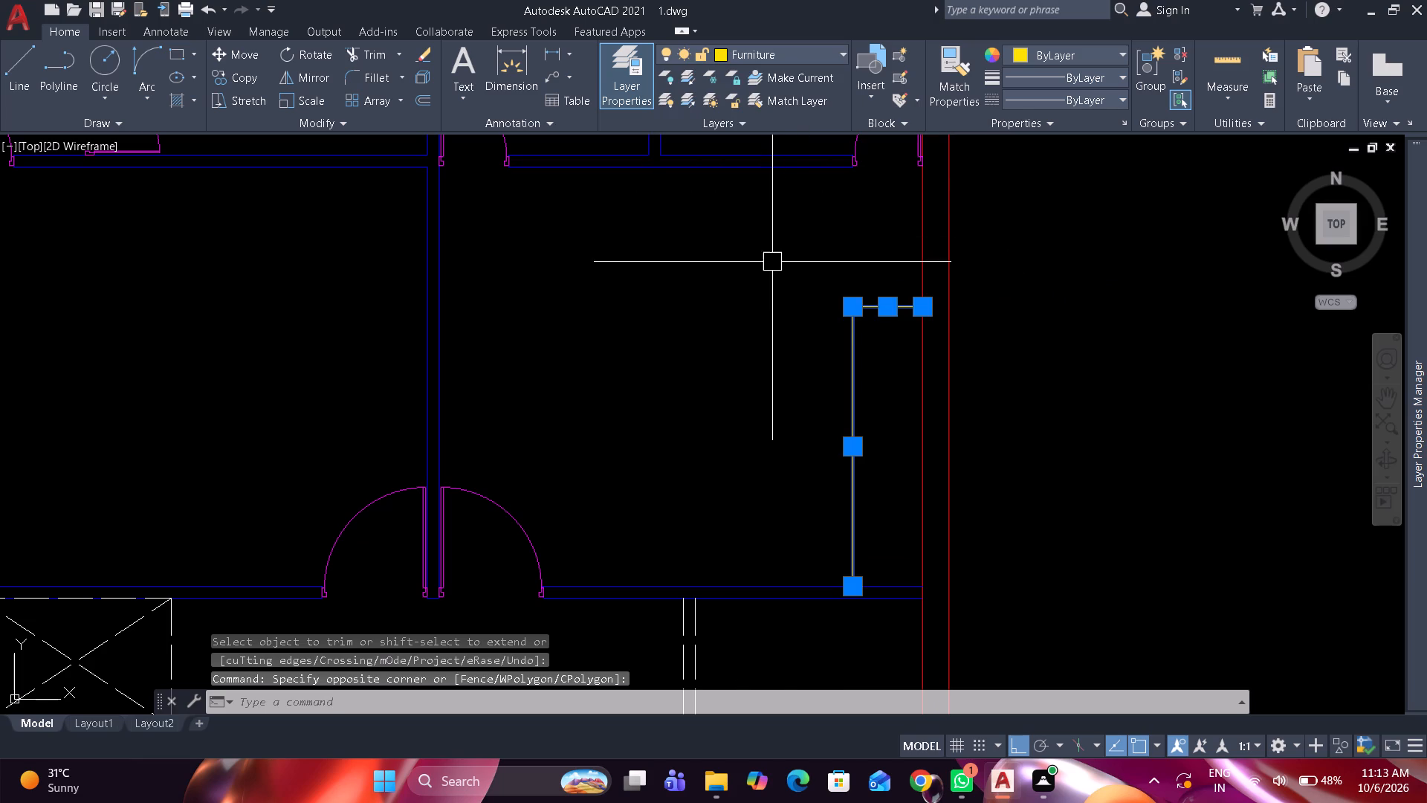
key(Escape)
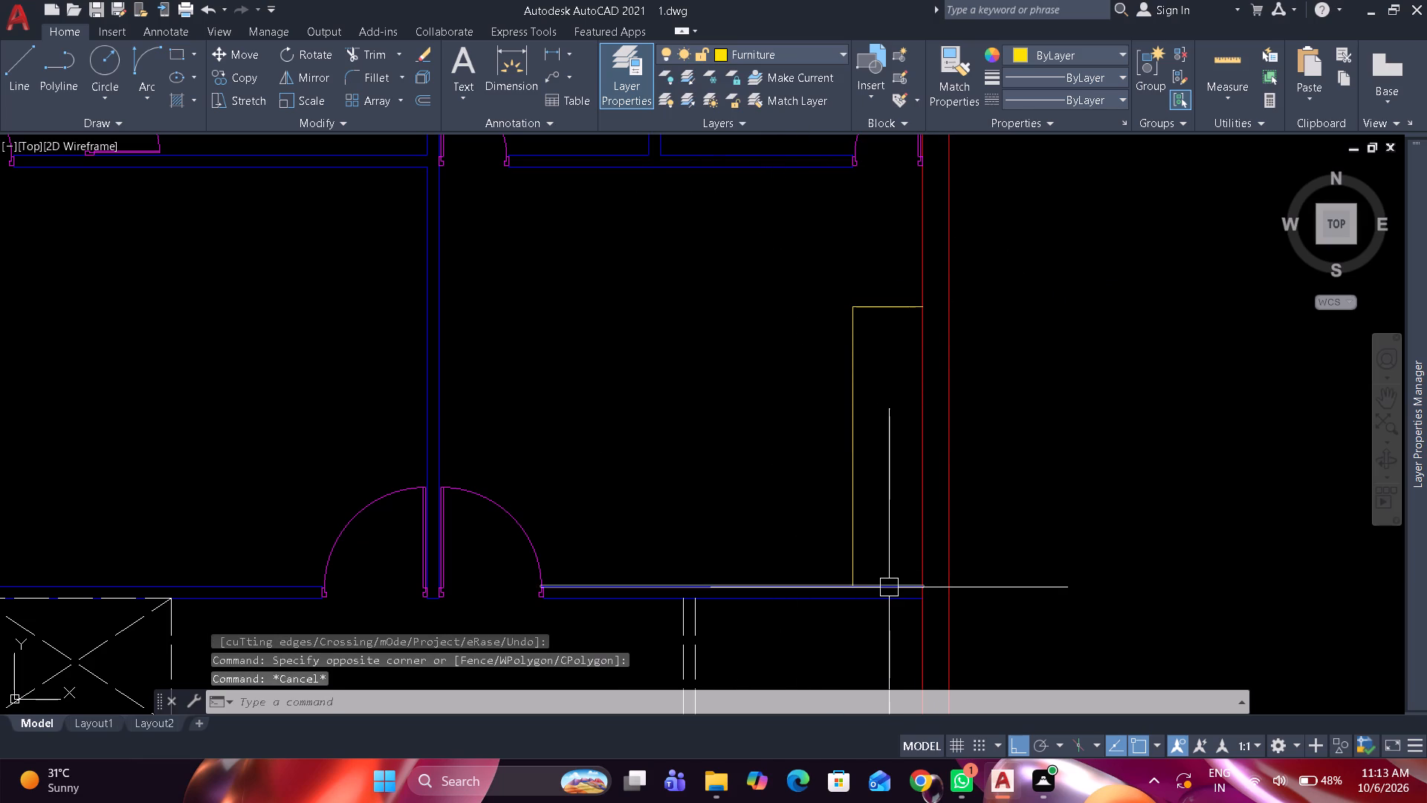
Draw lines along the south and east sides of the 2' by 8' outline to close it on the Furniture layer.
scroll(891, 587, up, 1)
text(l)
key(space)
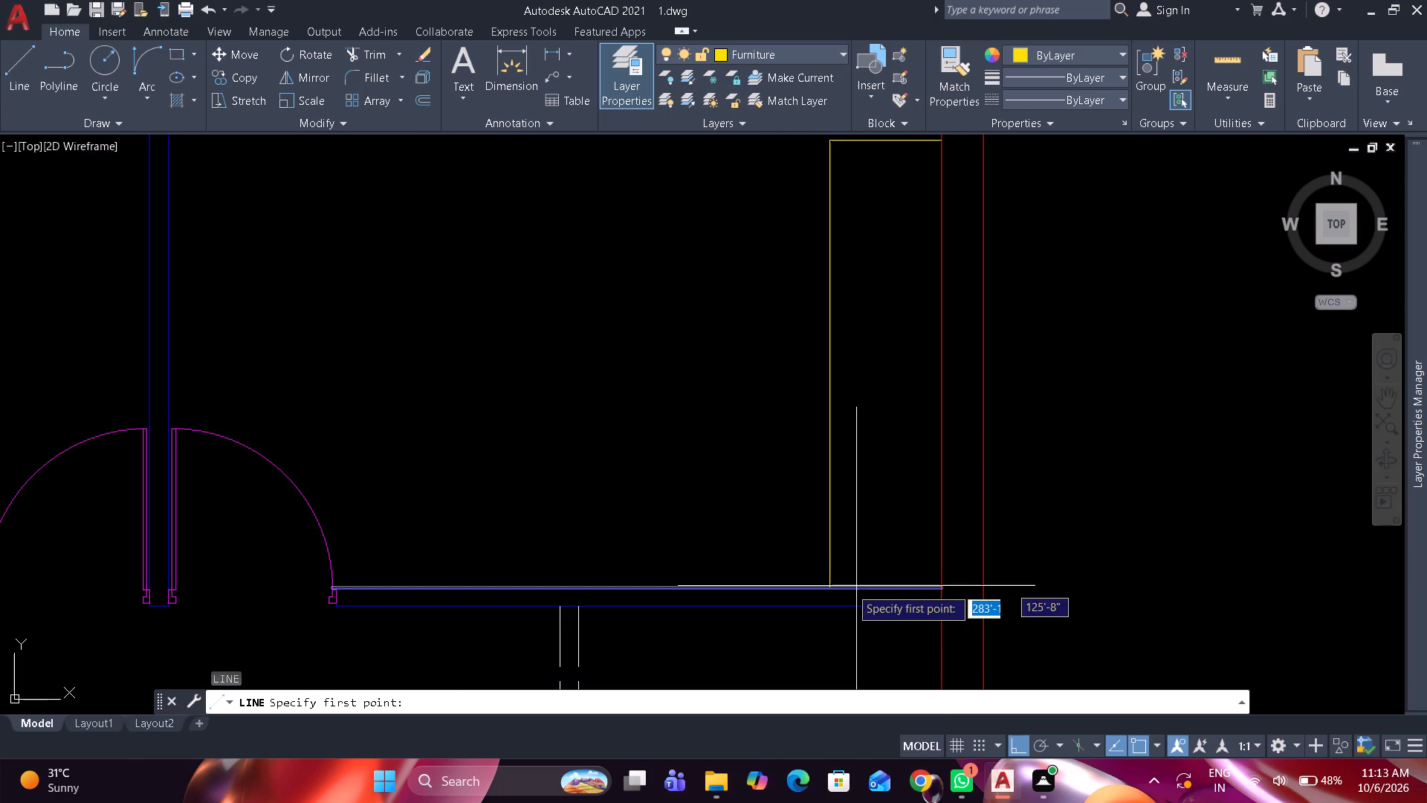
click(839, 593)
click(944, 585)
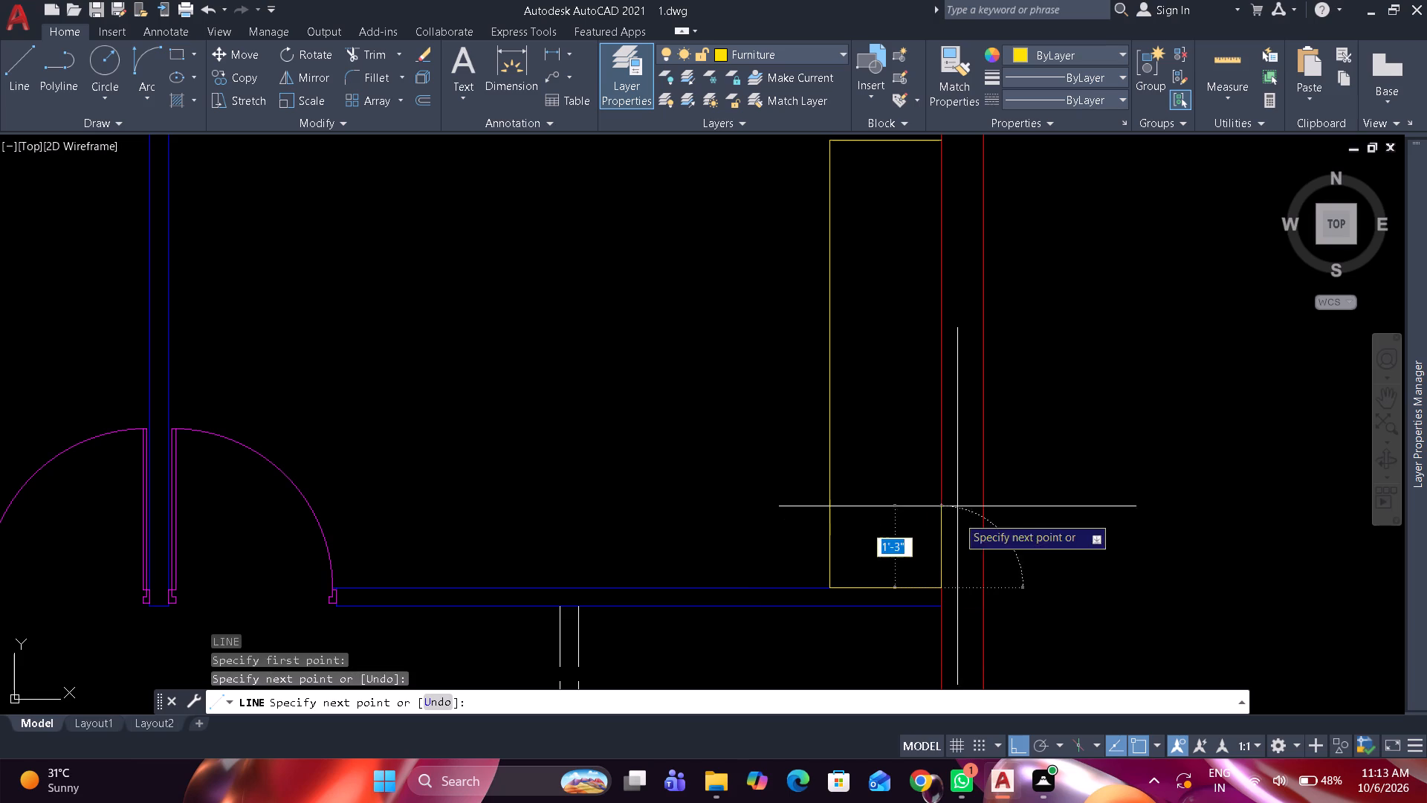
click(945, 146)
key(space)
Join the four sides of the 2' by 8' furniture outline into a single polyline.
middle_drag(884, 253, 880, 279)
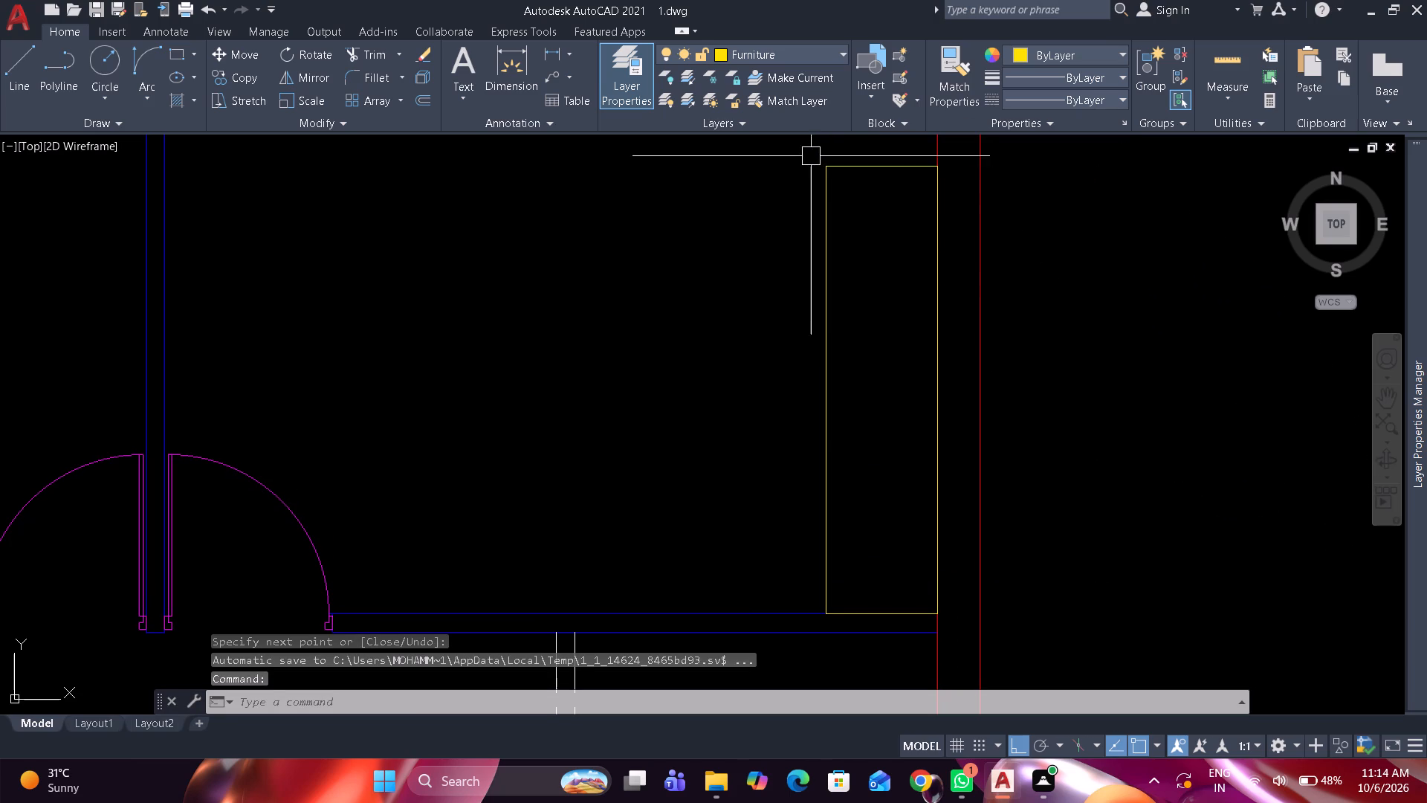
click(811, 152)
click(1053, 649)
text(j)
key(space)
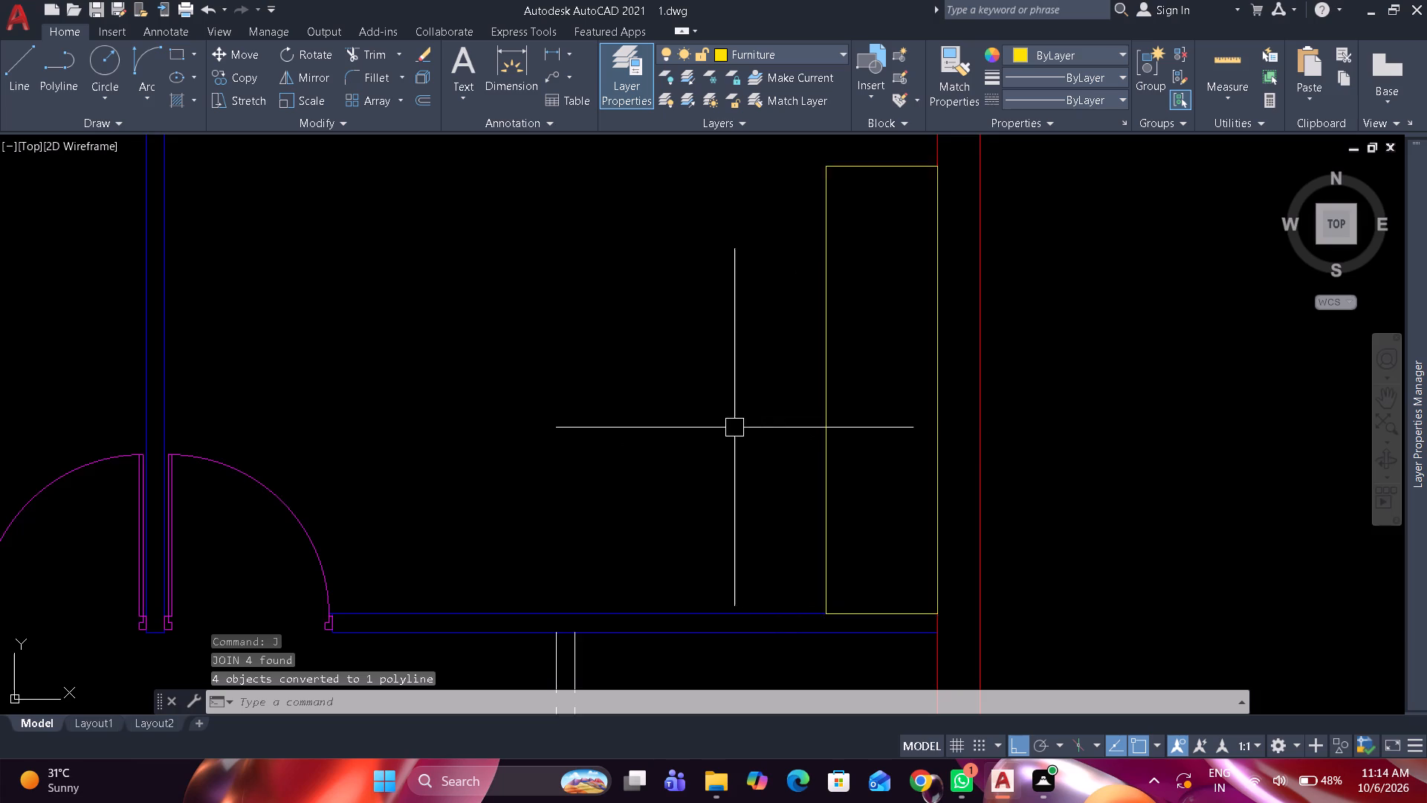
Offset the inner line of the north outer wall 2' southward into the small northwest corner room.
scroll(734, 428, down, 3)
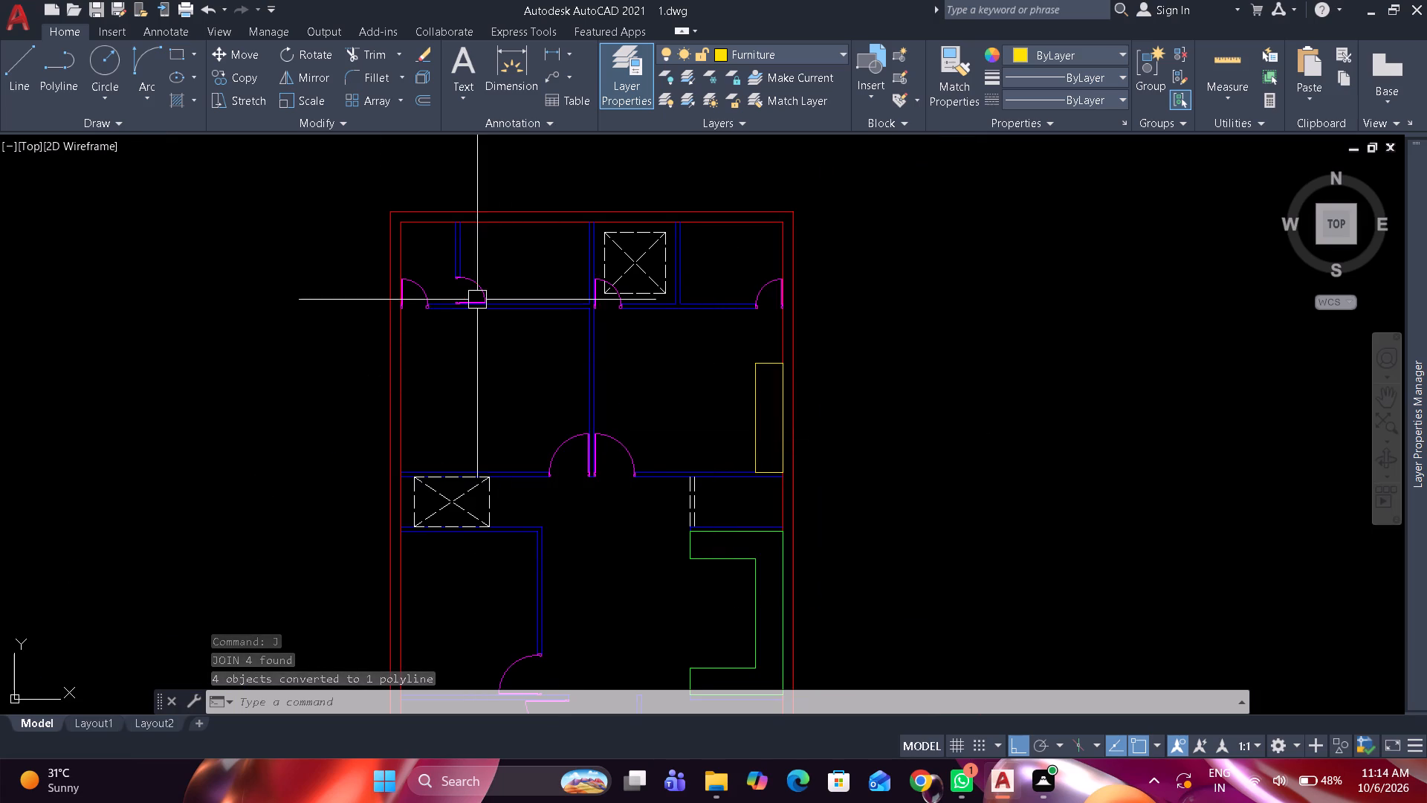
scroll(436, 242, up, 3)
middle_drag(452, 251, 492, 301)
text(o)
key(space)
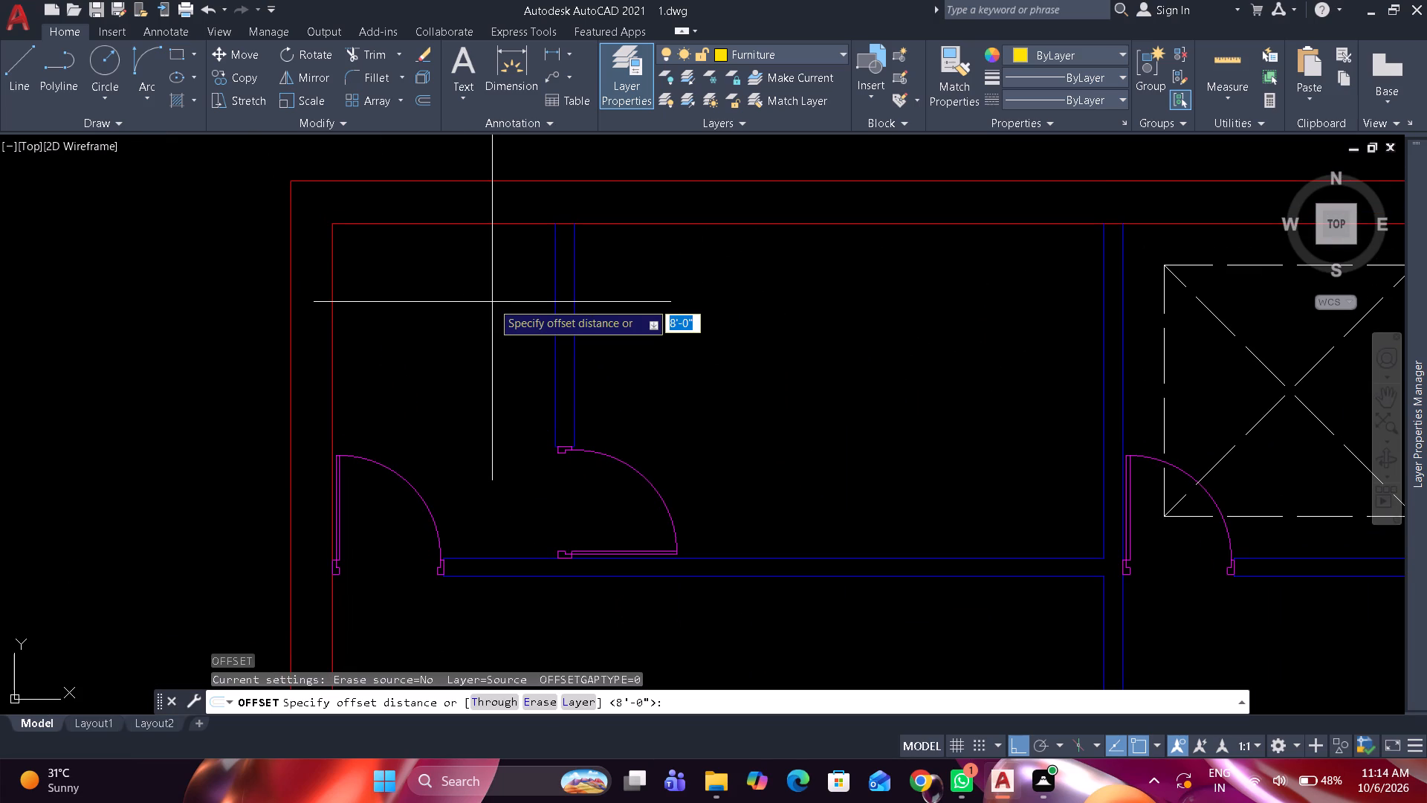
text(2')
key(space)
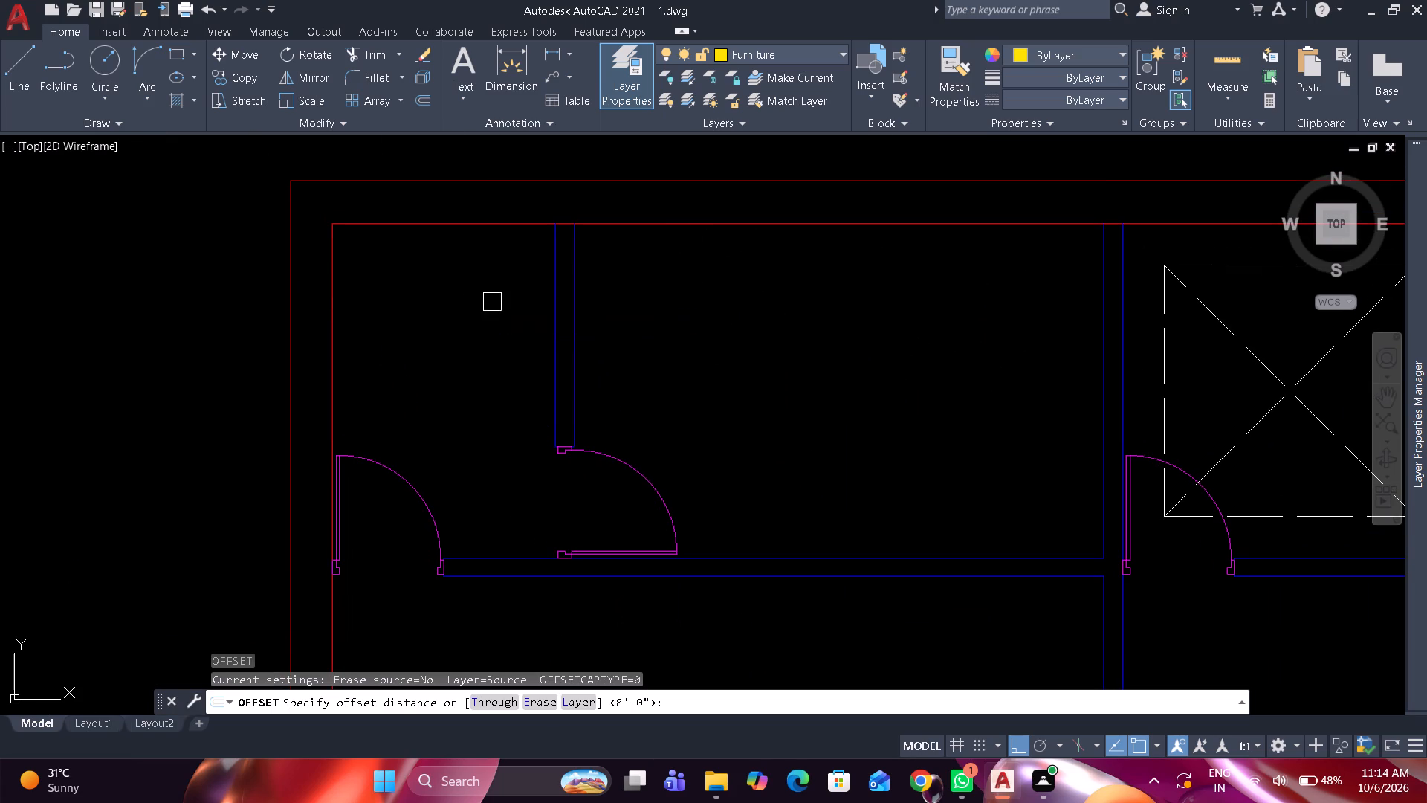
click(450, 227)
click(443, 292)
key(space)
Trim the offset line where it crosses and runs east of the corner room's partition.
scroll(453, 281, up, 2)
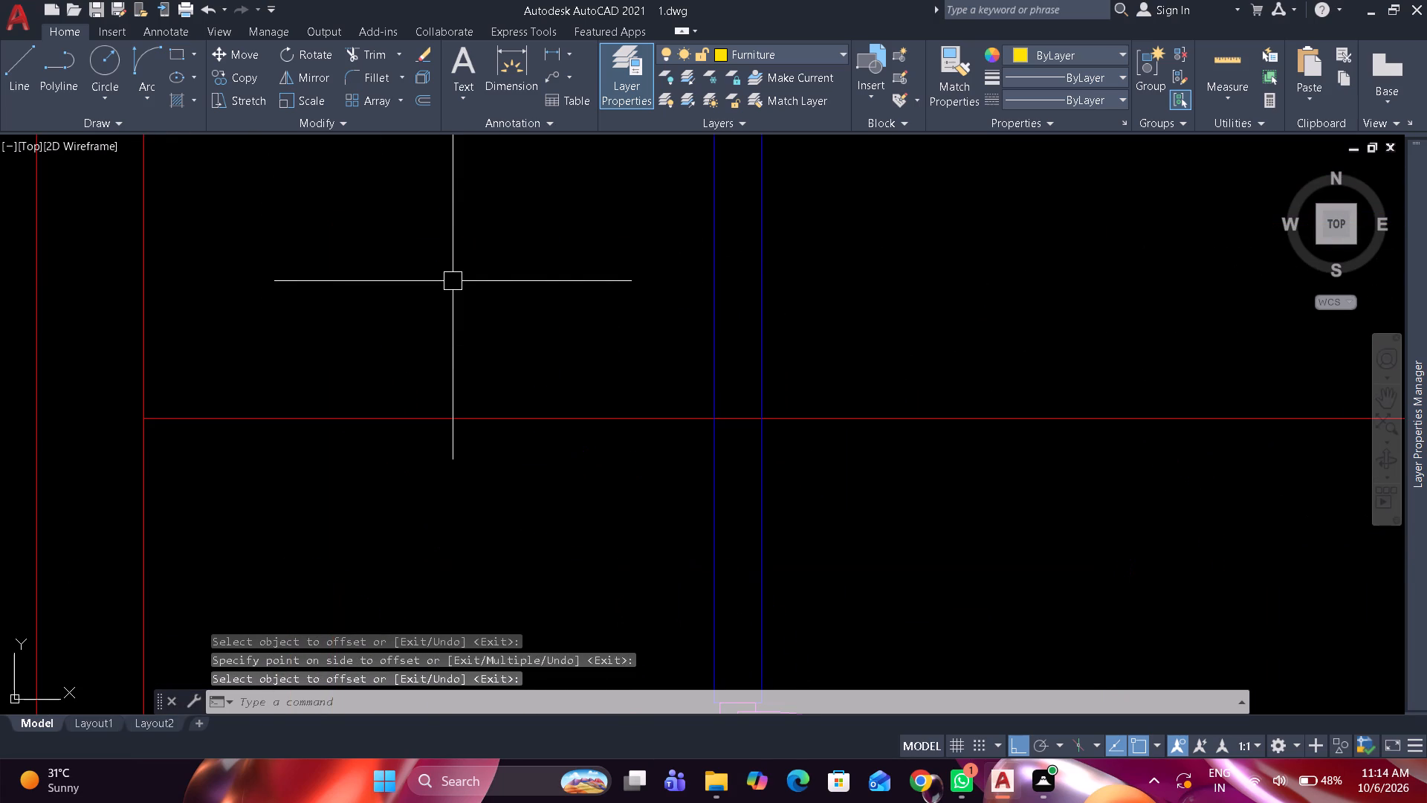
text(tr)
key(space)
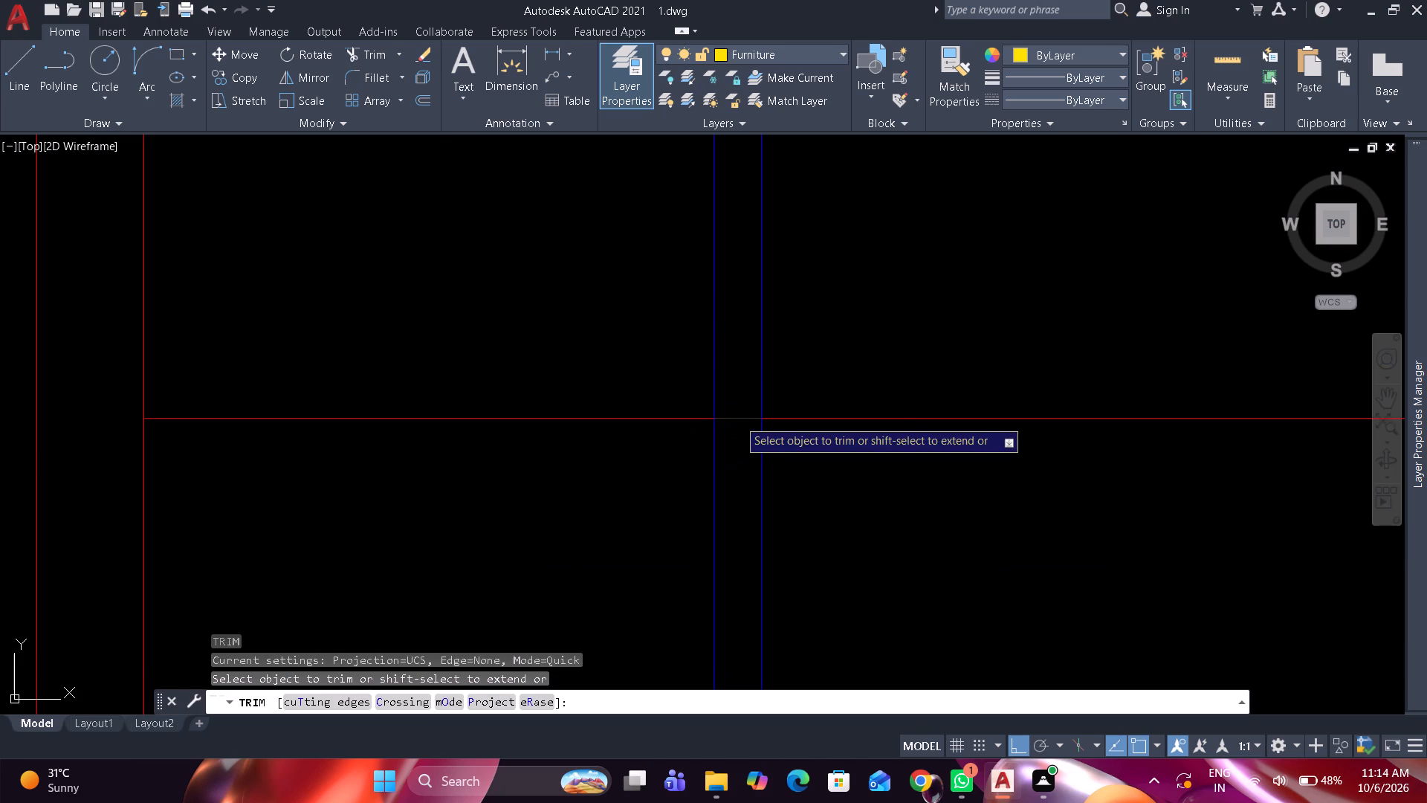
click(738, 419)
click(814, 422)
key(space)
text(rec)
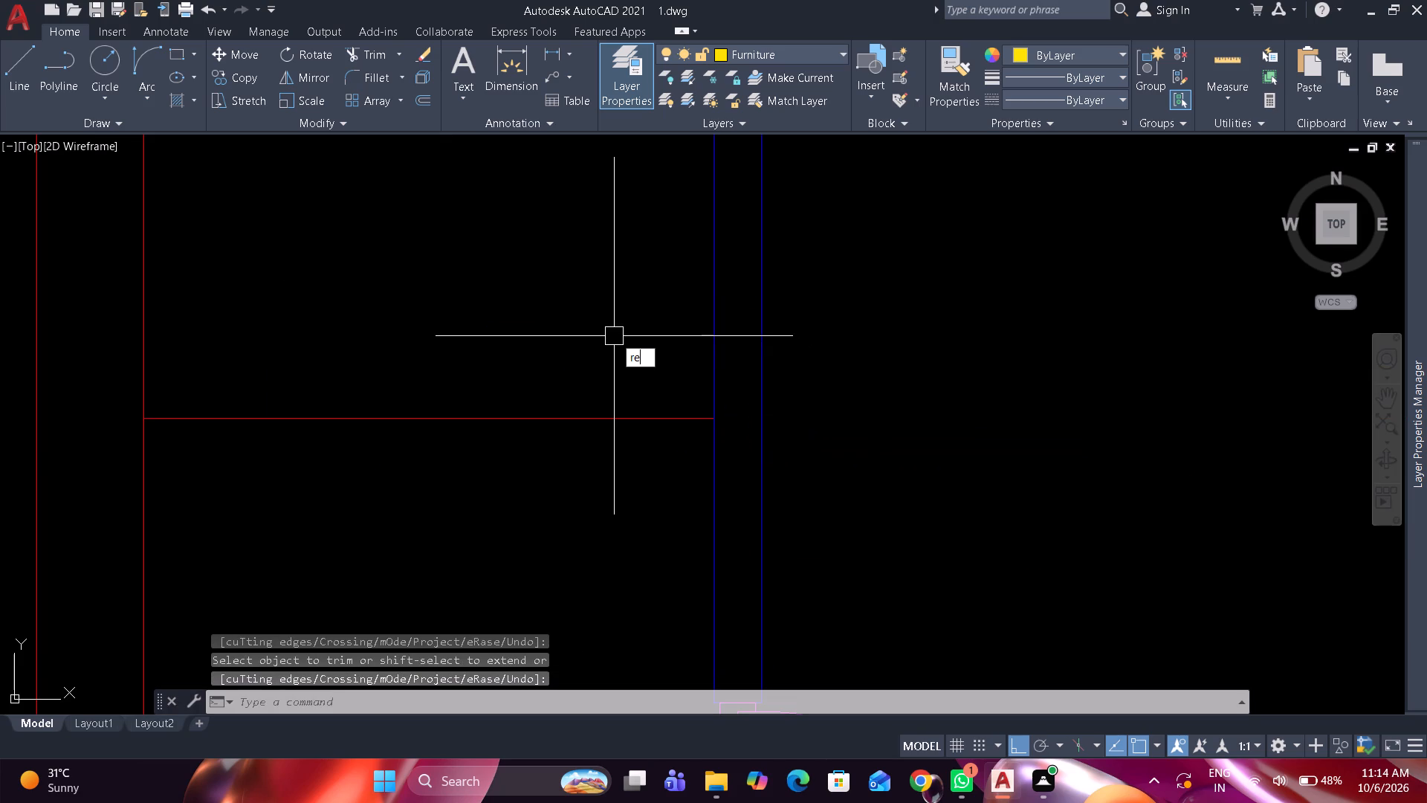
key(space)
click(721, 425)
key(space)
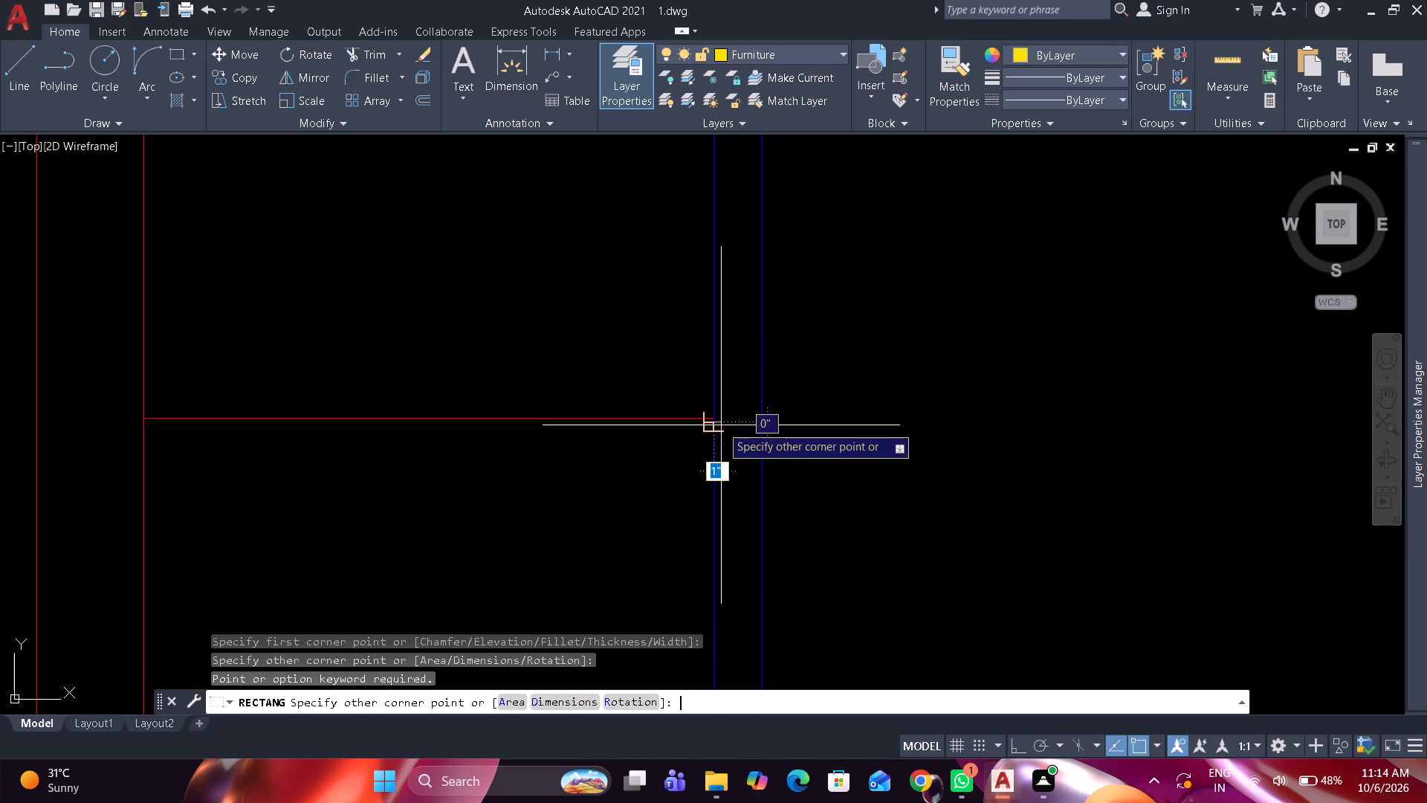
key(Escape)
Draw a 4' by 2' furniture rectangle from the room's northwest corner to the offset line's east end at the partition.
scroll(641, 373, down, 1)
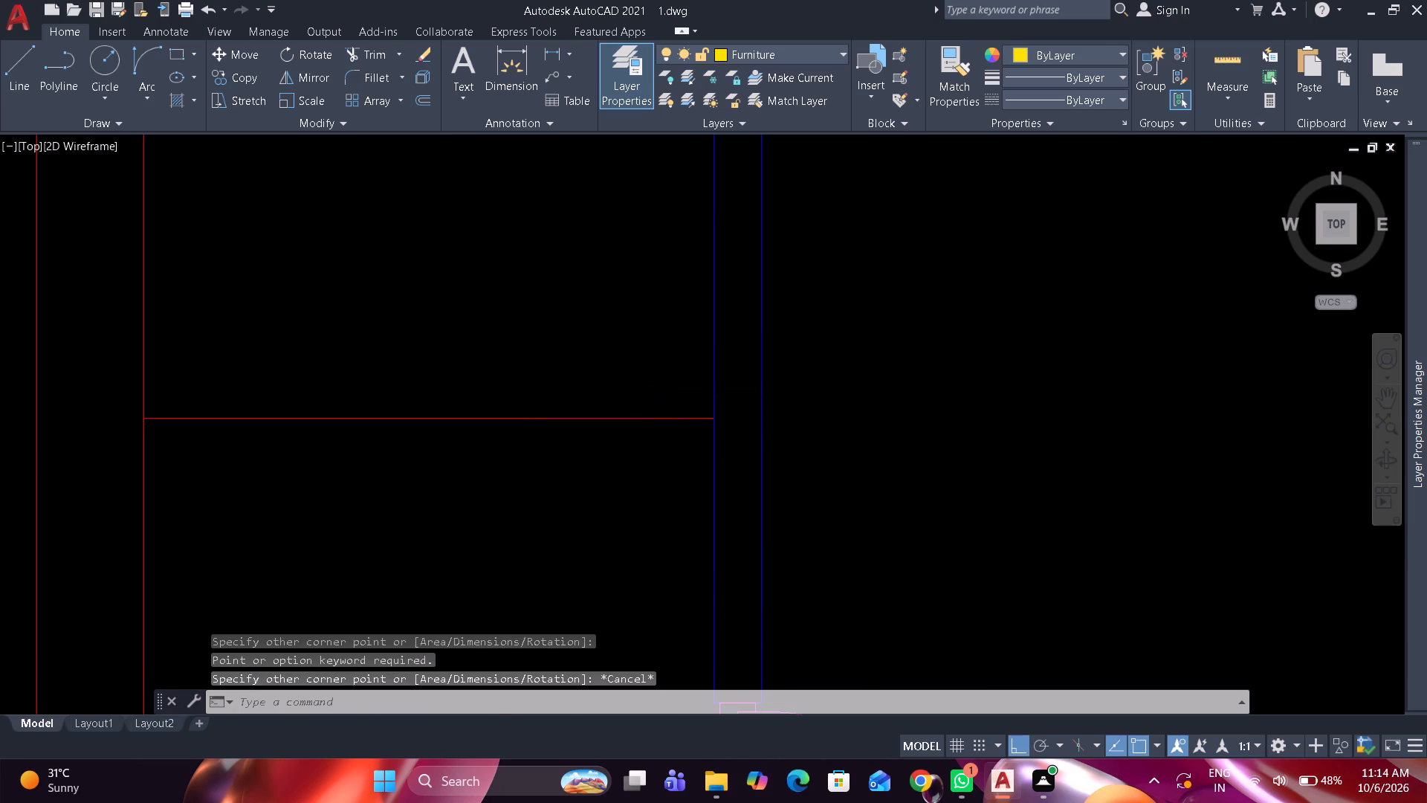
key(space)
drag(326, 219, 336, 225)
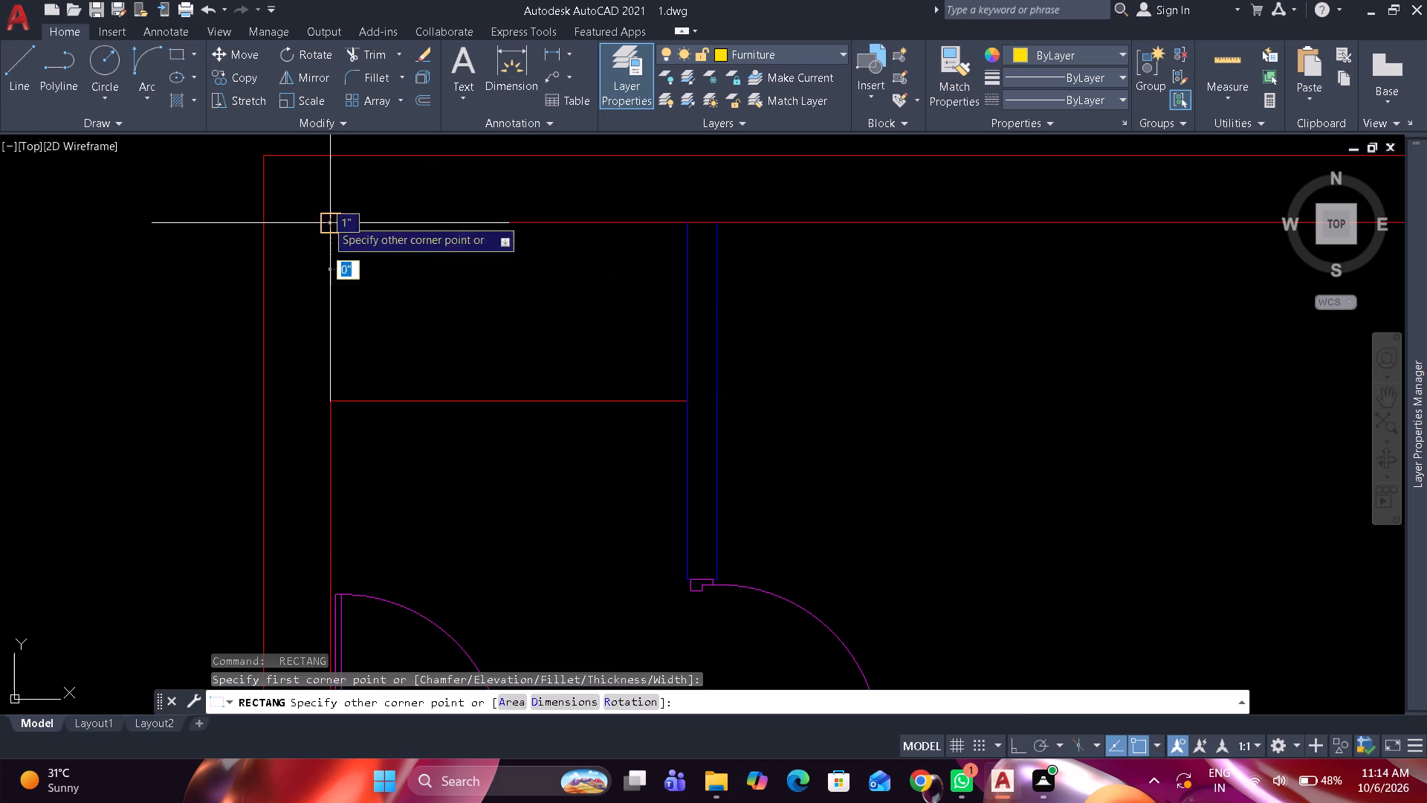
drag(336, 225, 334, 223)
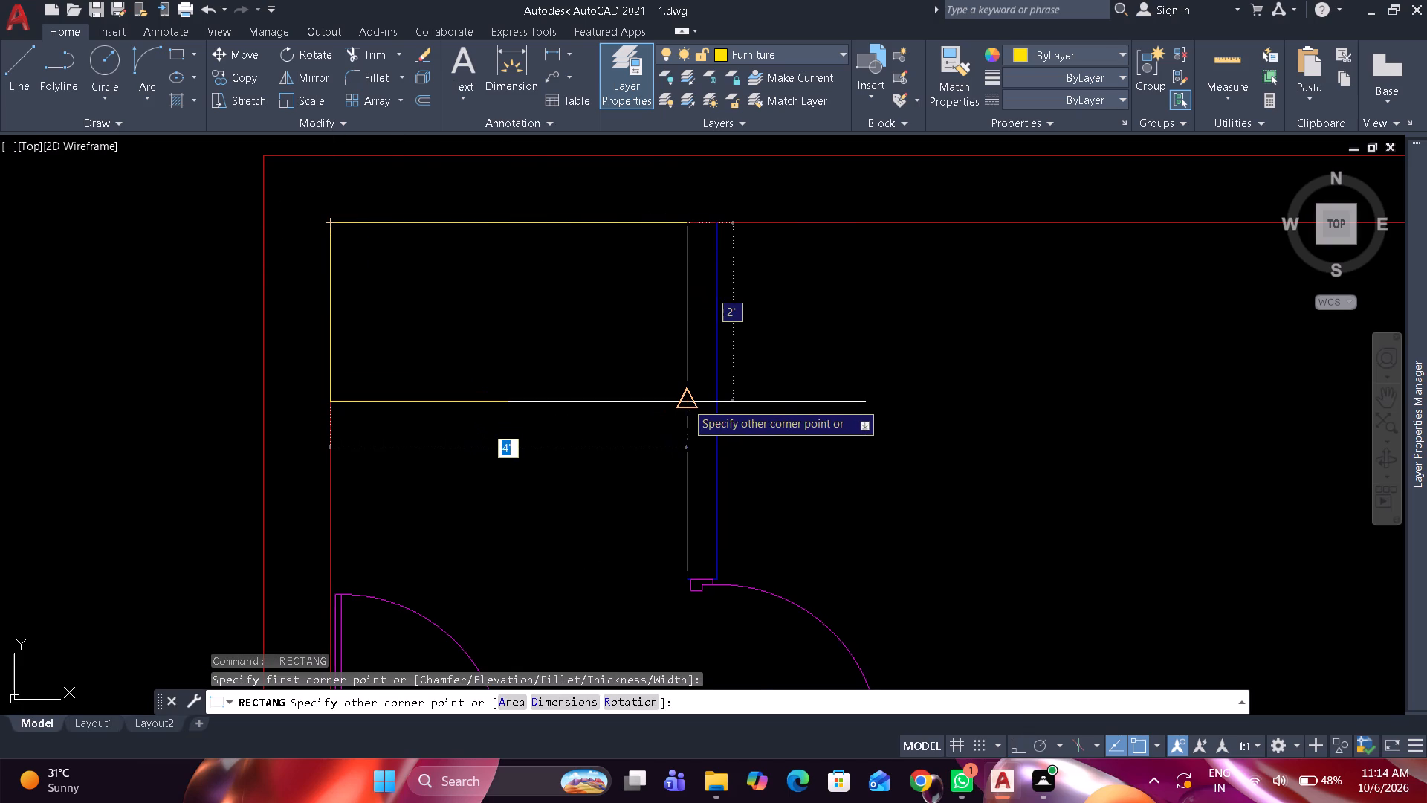
scroll(686, 402, up, 5)
click(688, 396)
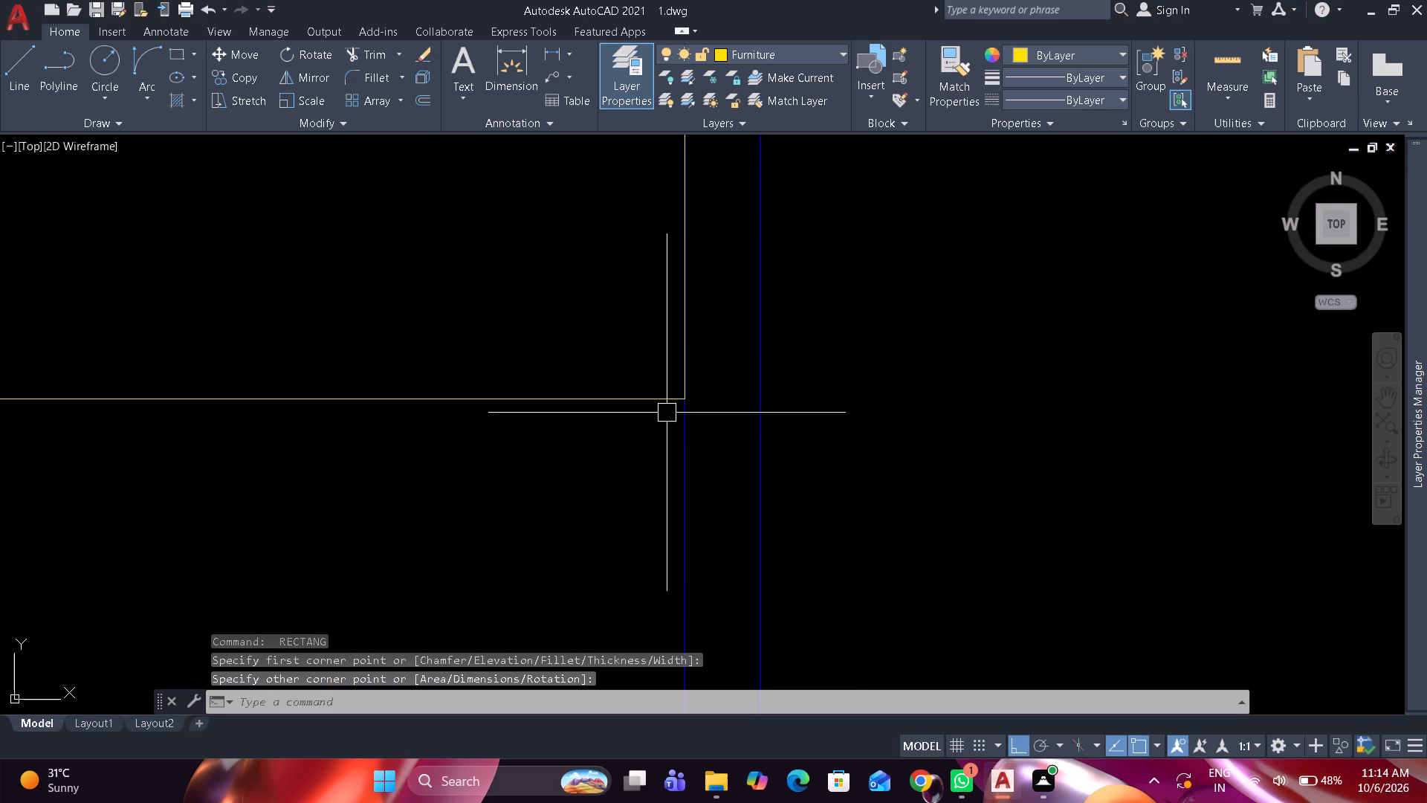
Erase the red offset construction line beneath the new rectangle's south side.
scroll(512, 428, down, 1)
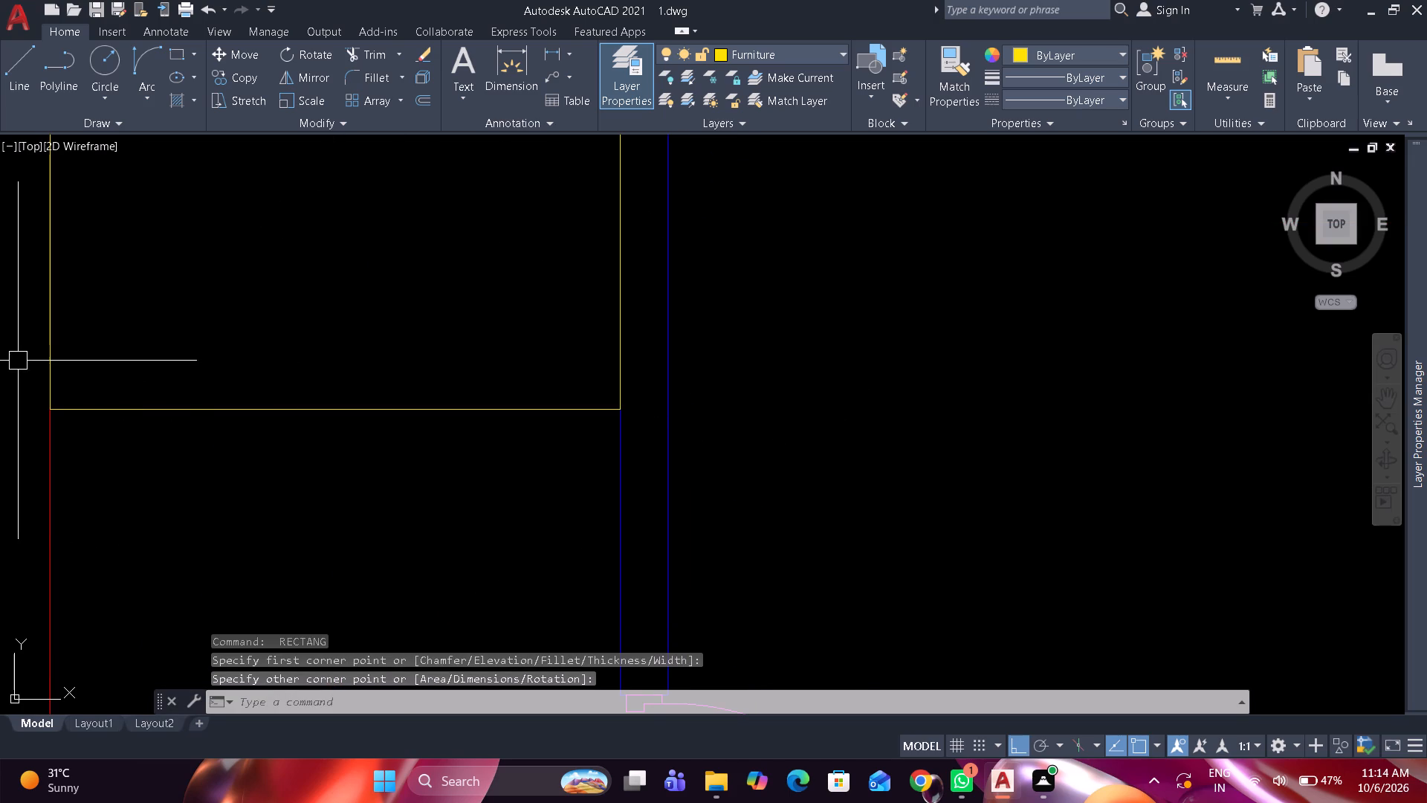
click(21, 359)
click(867, 523)
key(e)
key(space)
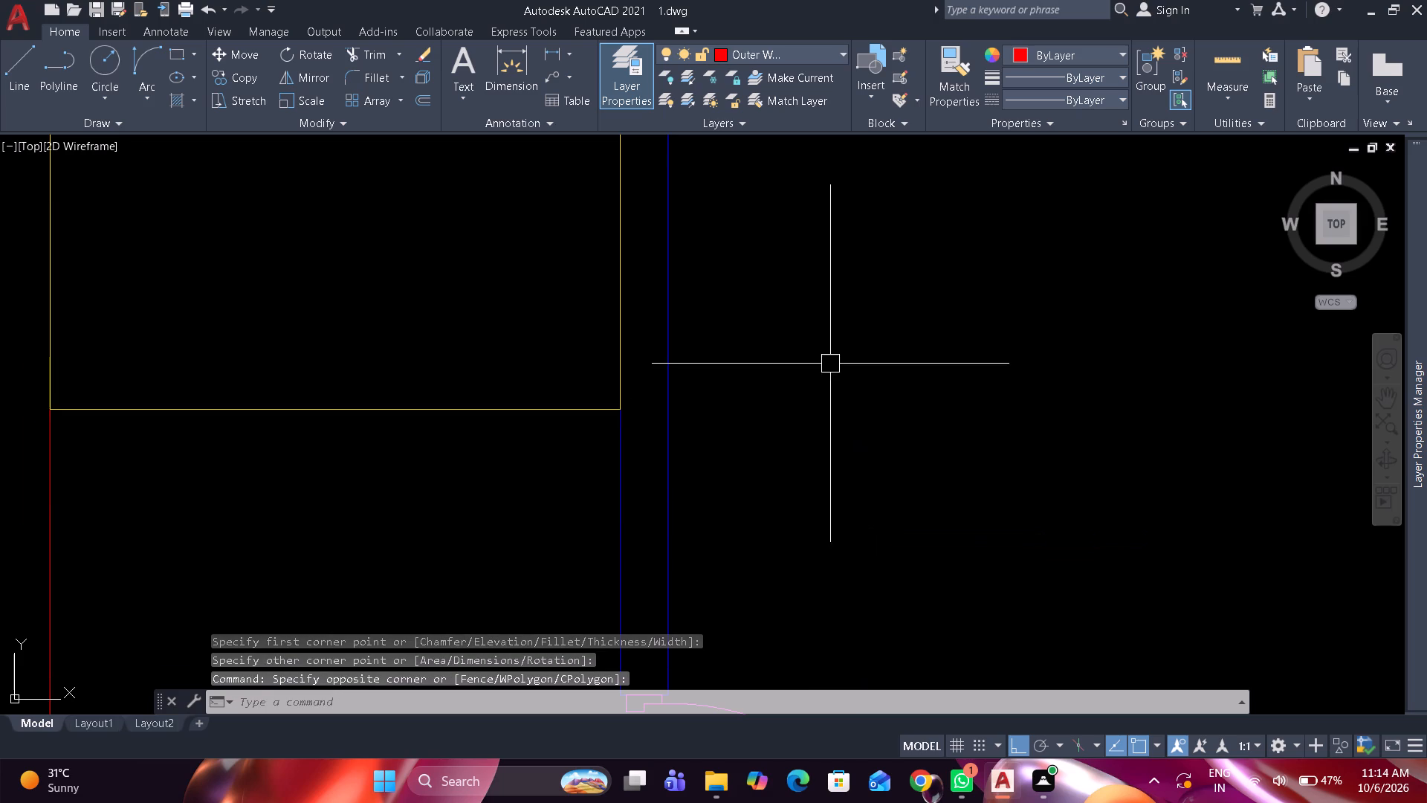
Offset the lower line of the north wall 2' southward in the room west of the kitchen.
scroll(800, 324, down, 4)
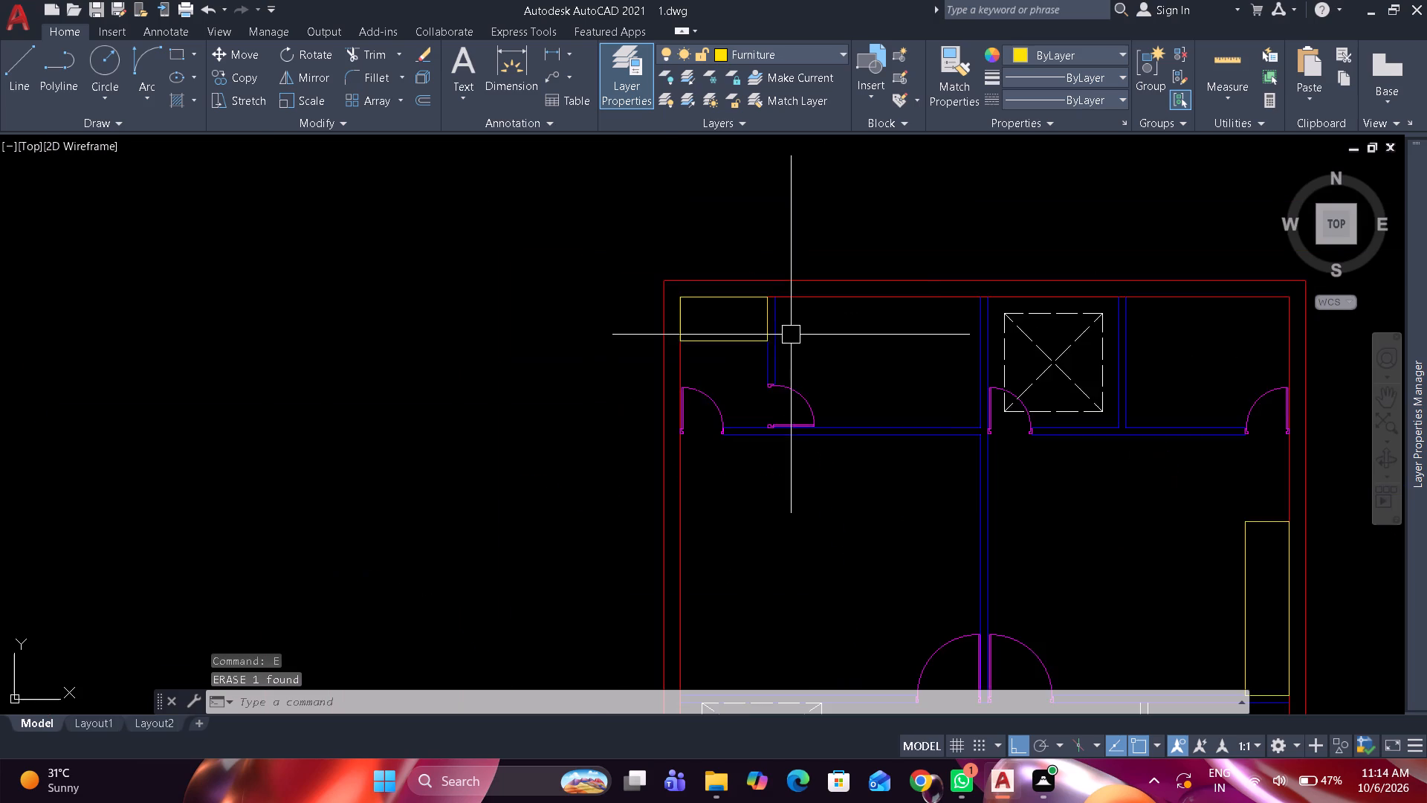
scroll(760, 430, down, 1)
middle_drag(782, 534, 746, 493)
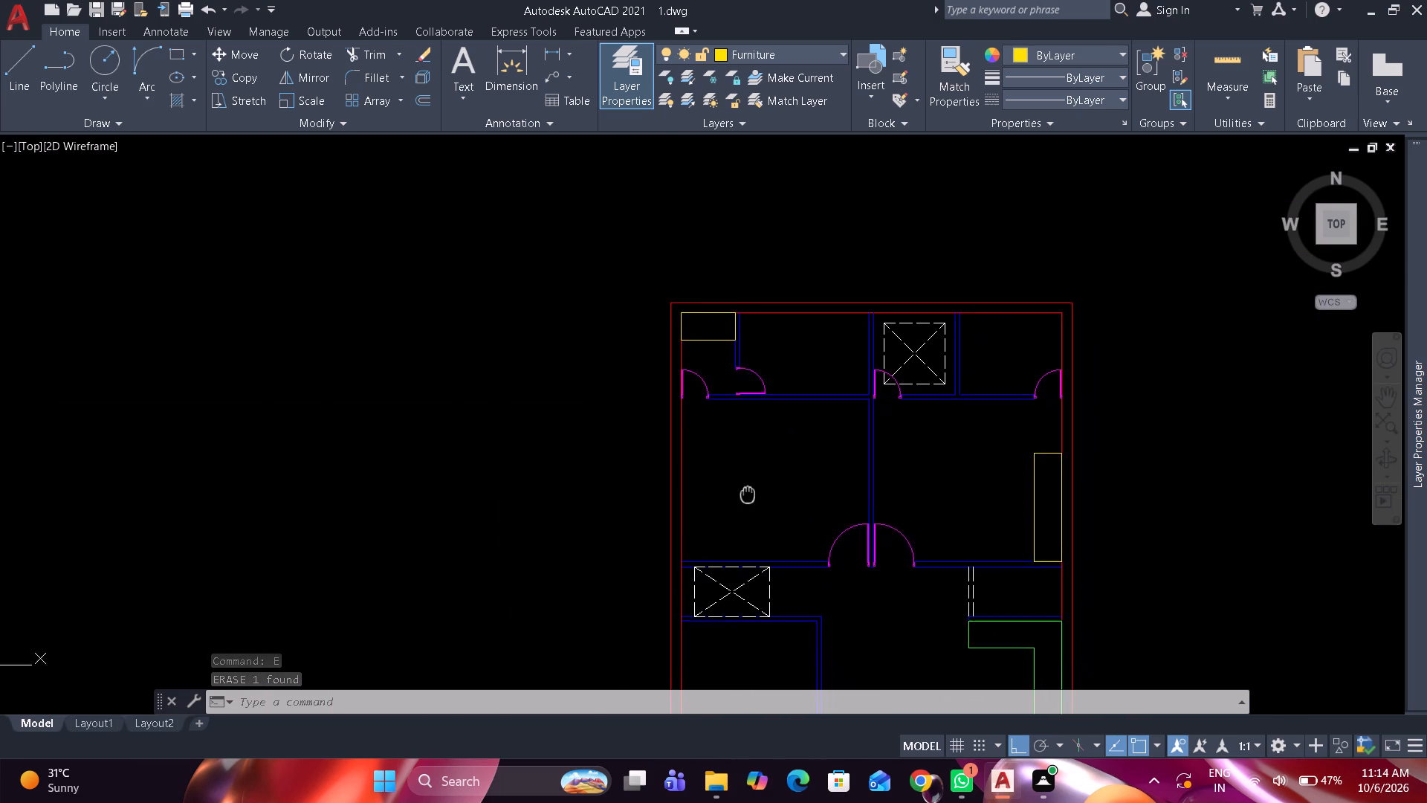
middle_drag(746, 493, 691, 447)
middle_drag(711, 511, 691, 428)
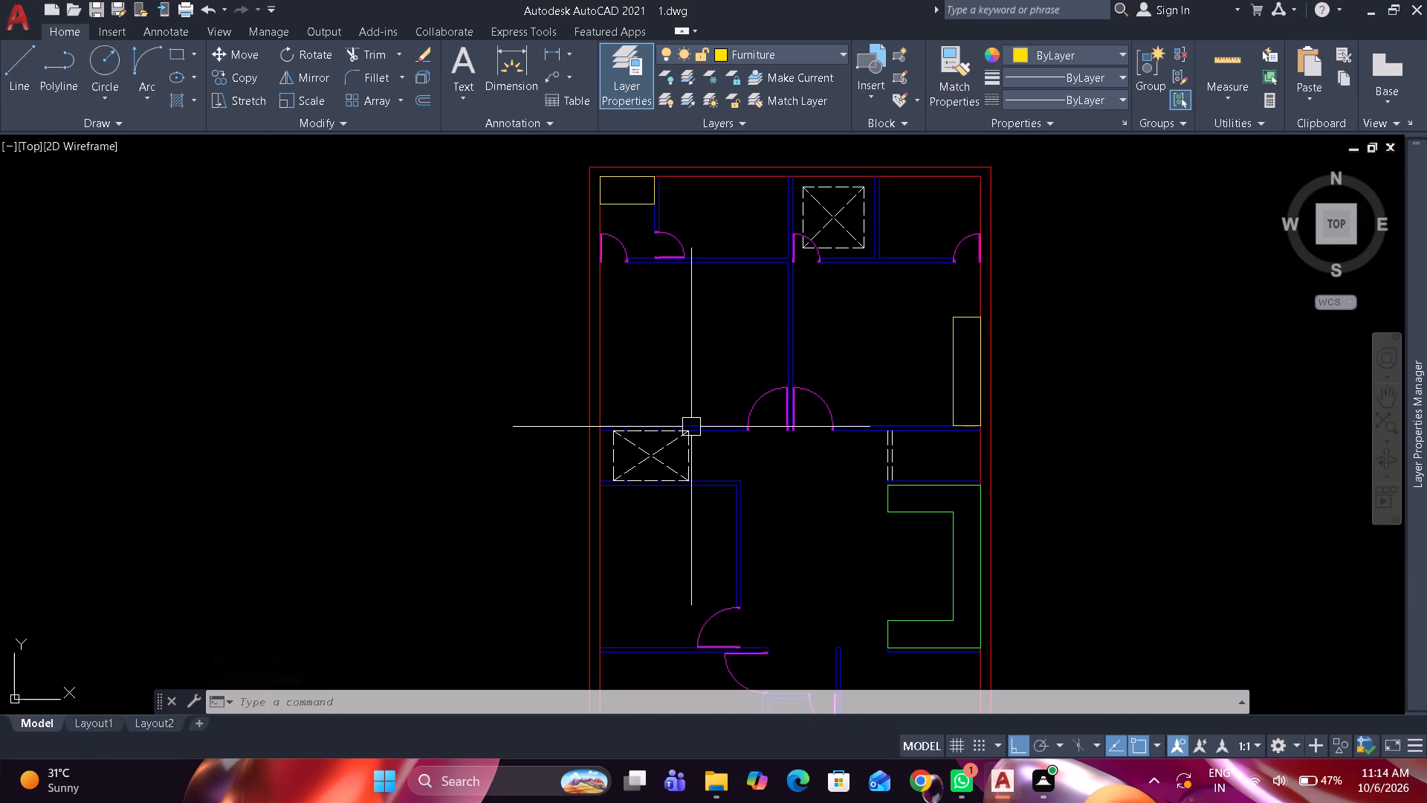
scroll(698, 505, up, 2)
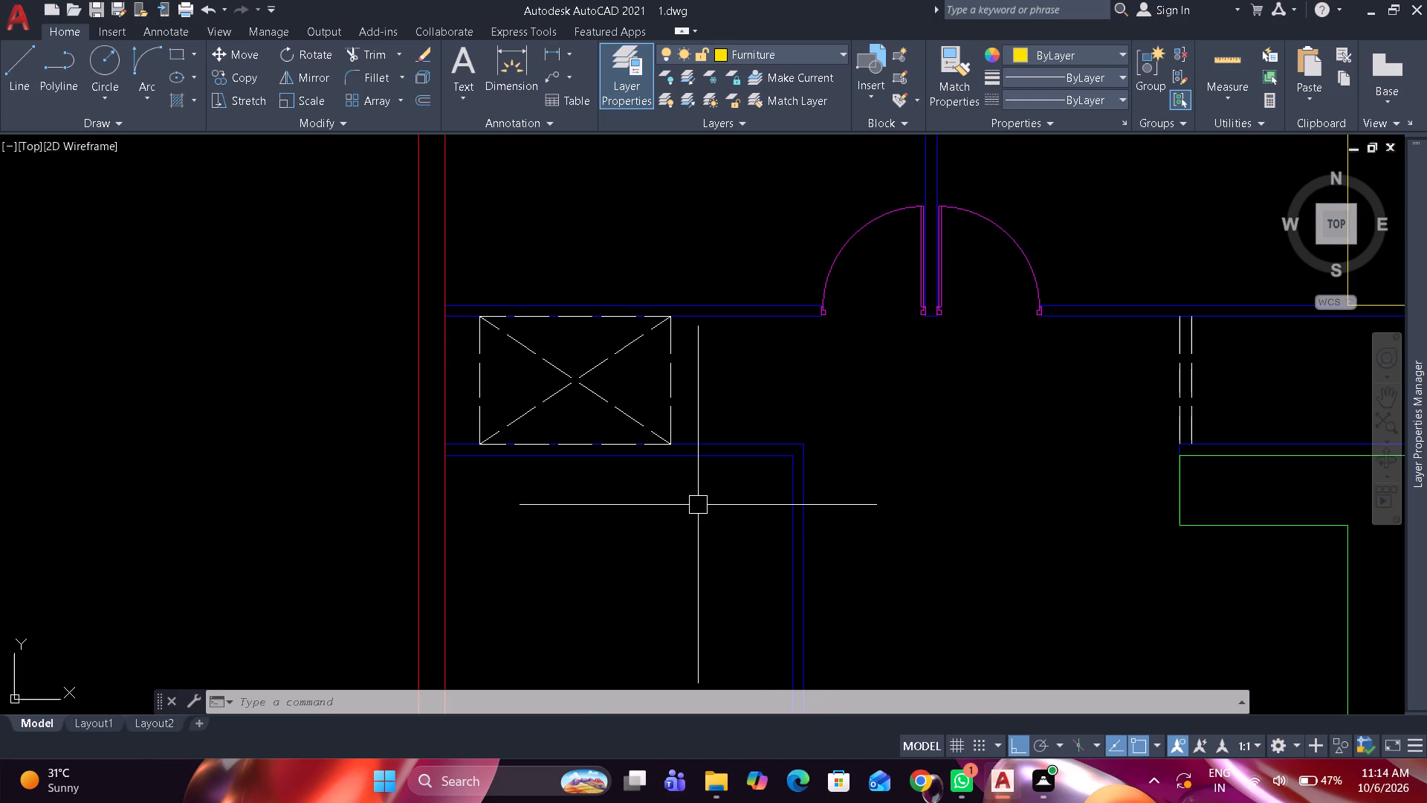
scroll(698, 505, up, 2)
text(o)
key(space)
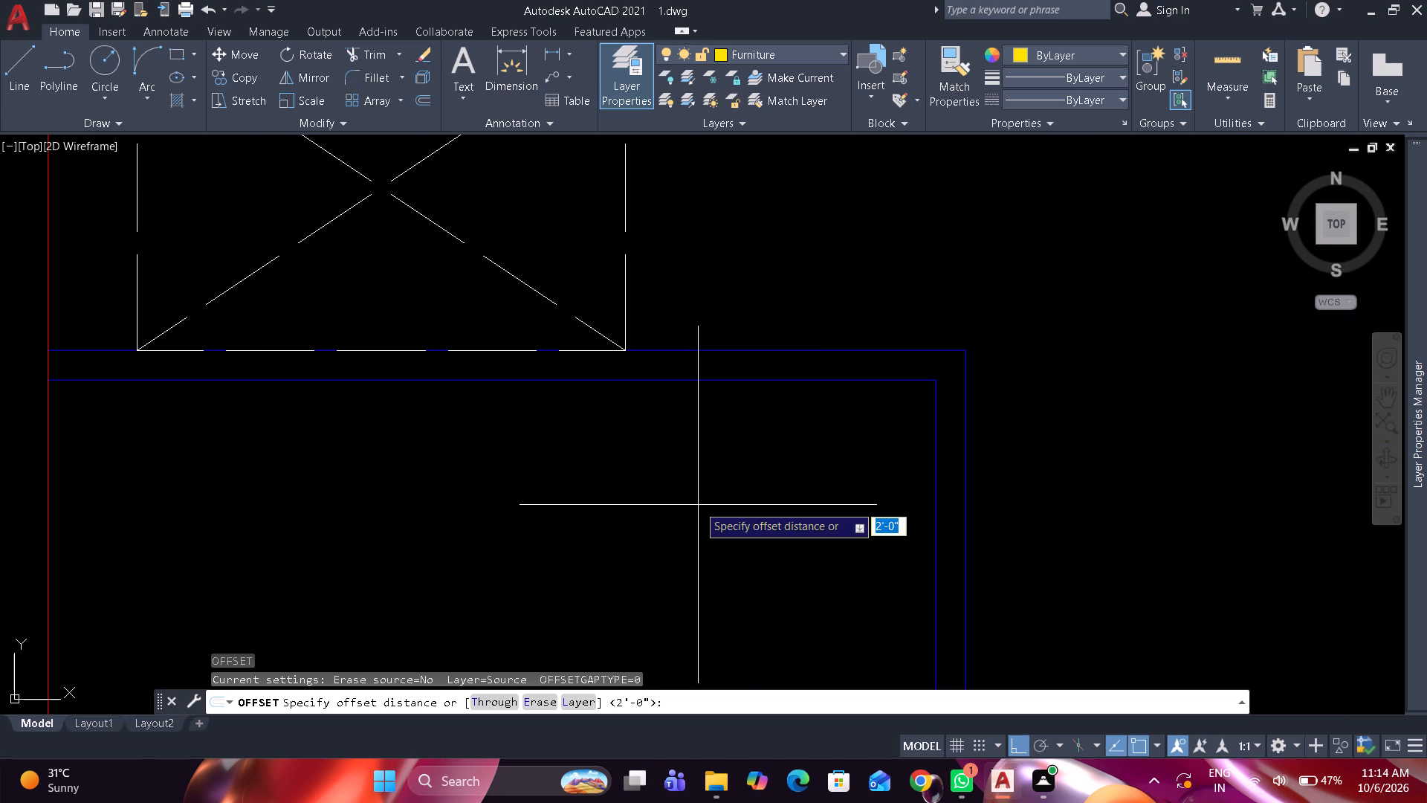
key(space)
click(724, 385)
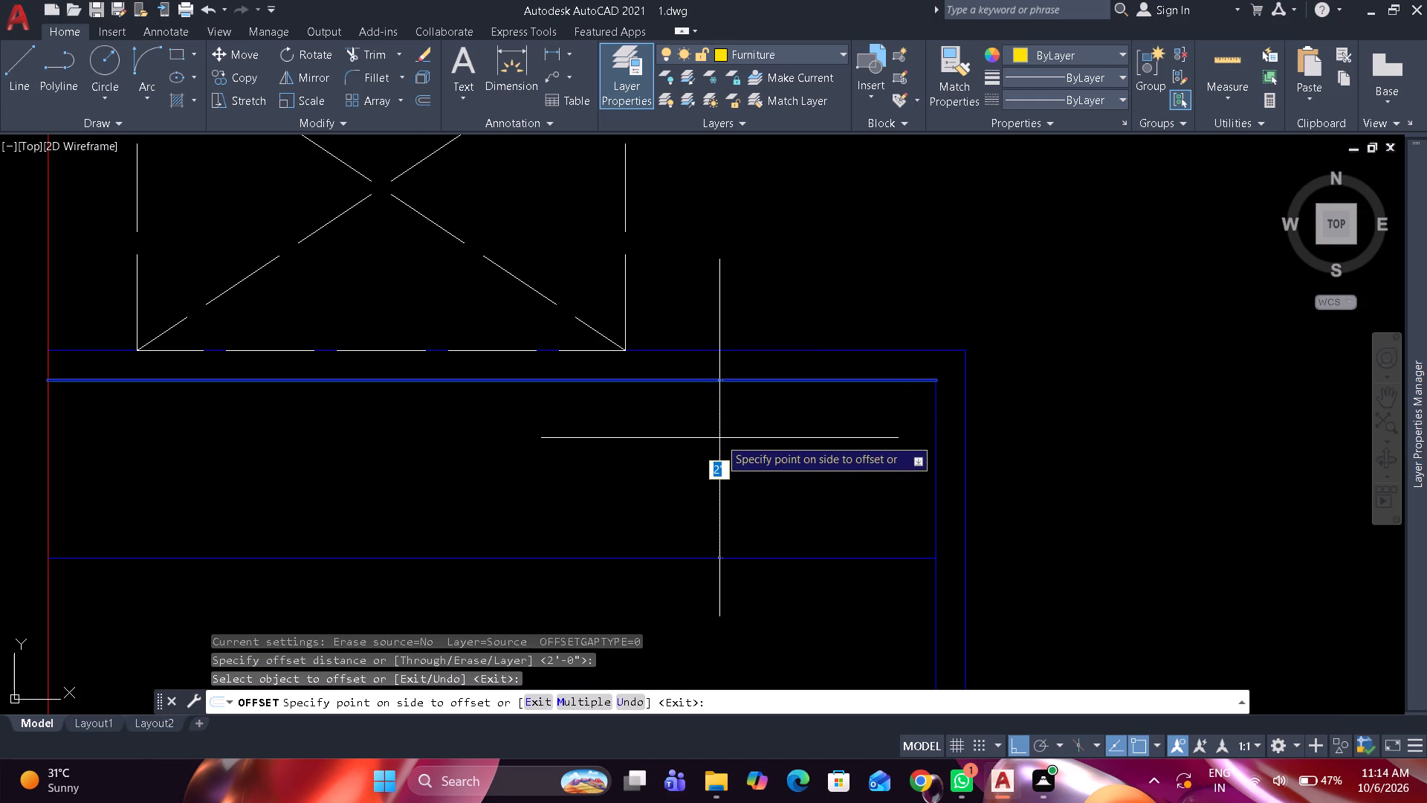
click(719, 442)
key(space)
scroll(719, 442, down, 1)
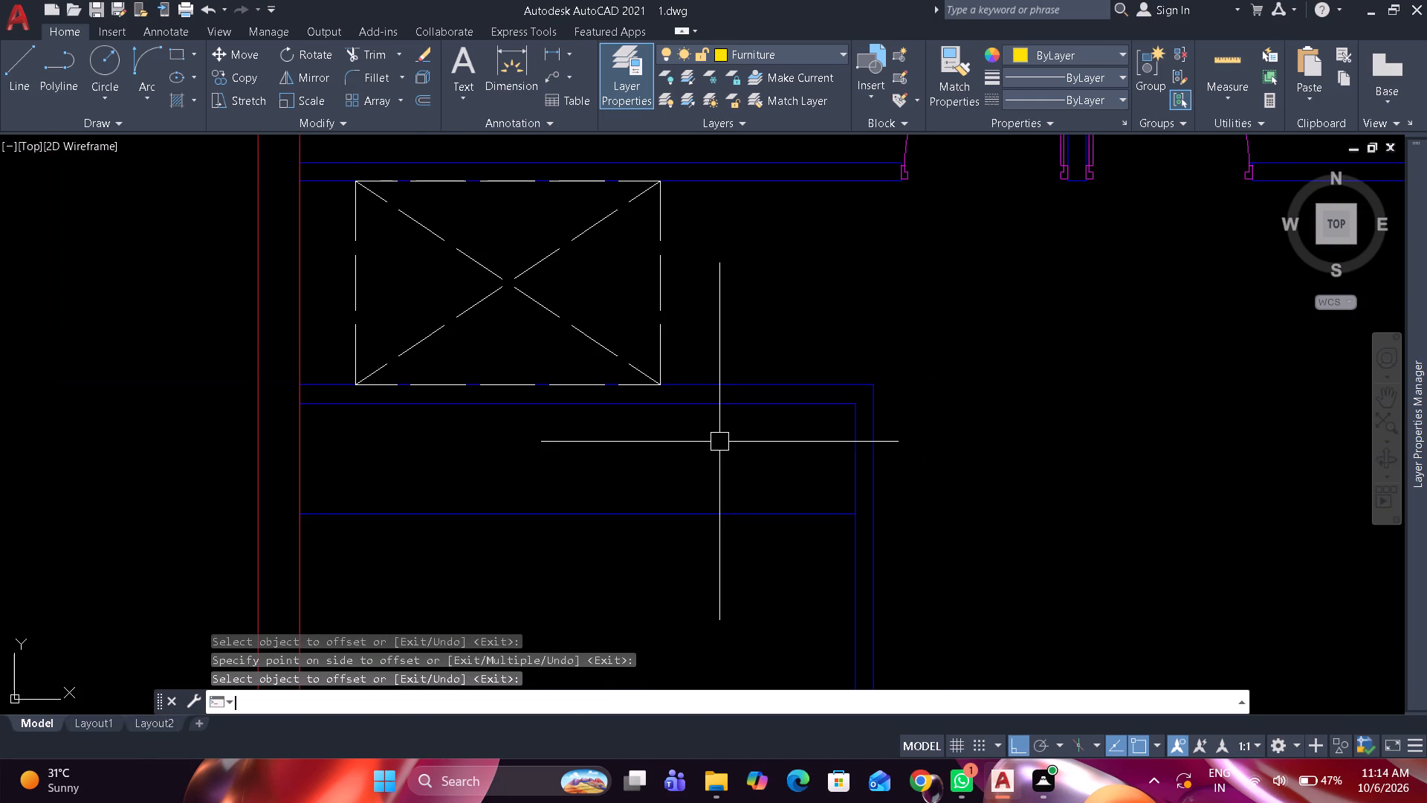
Offset the inner line of that room's east wall 6' westward into the room.
scroll(719, 442, down, 1)
text(o)
key(space)
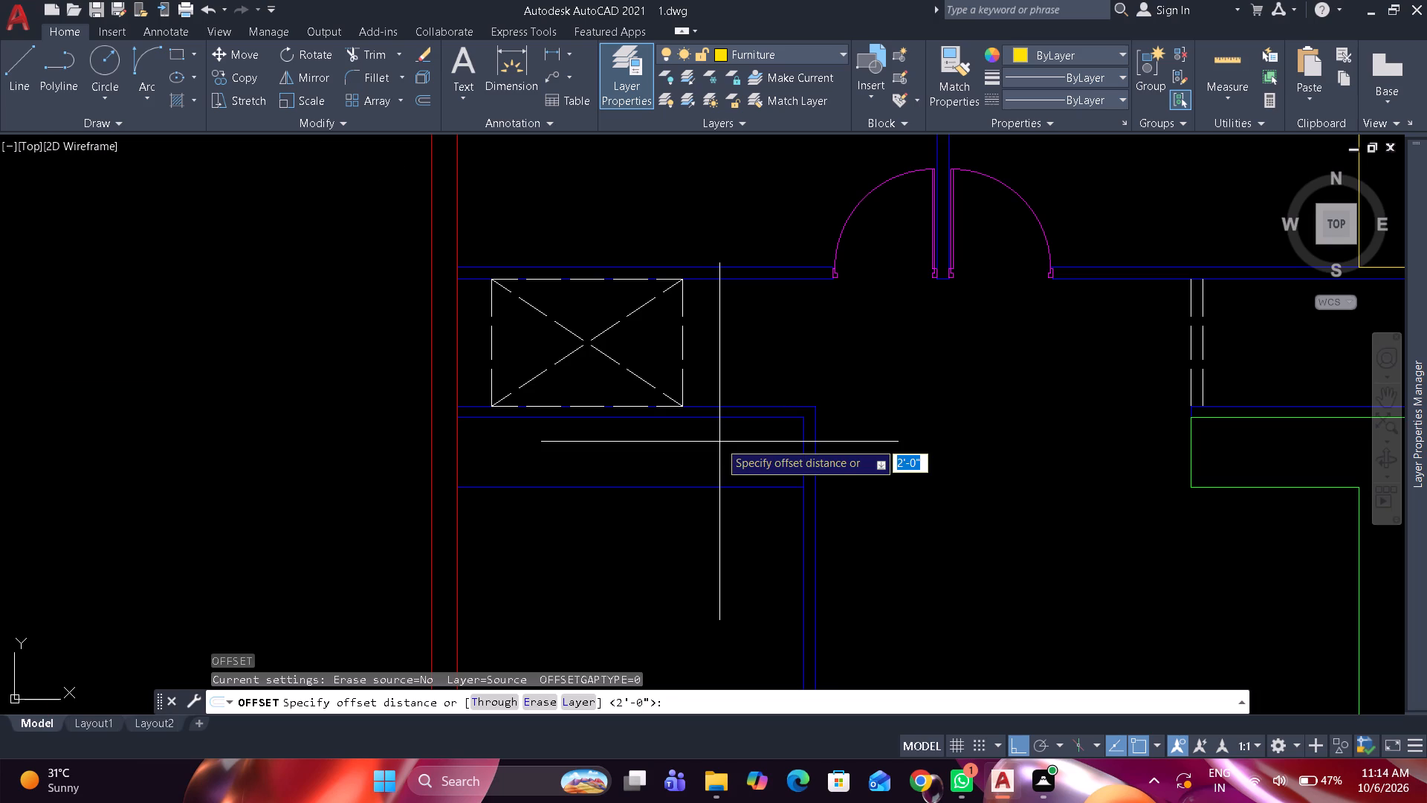
text(6')
key(space)
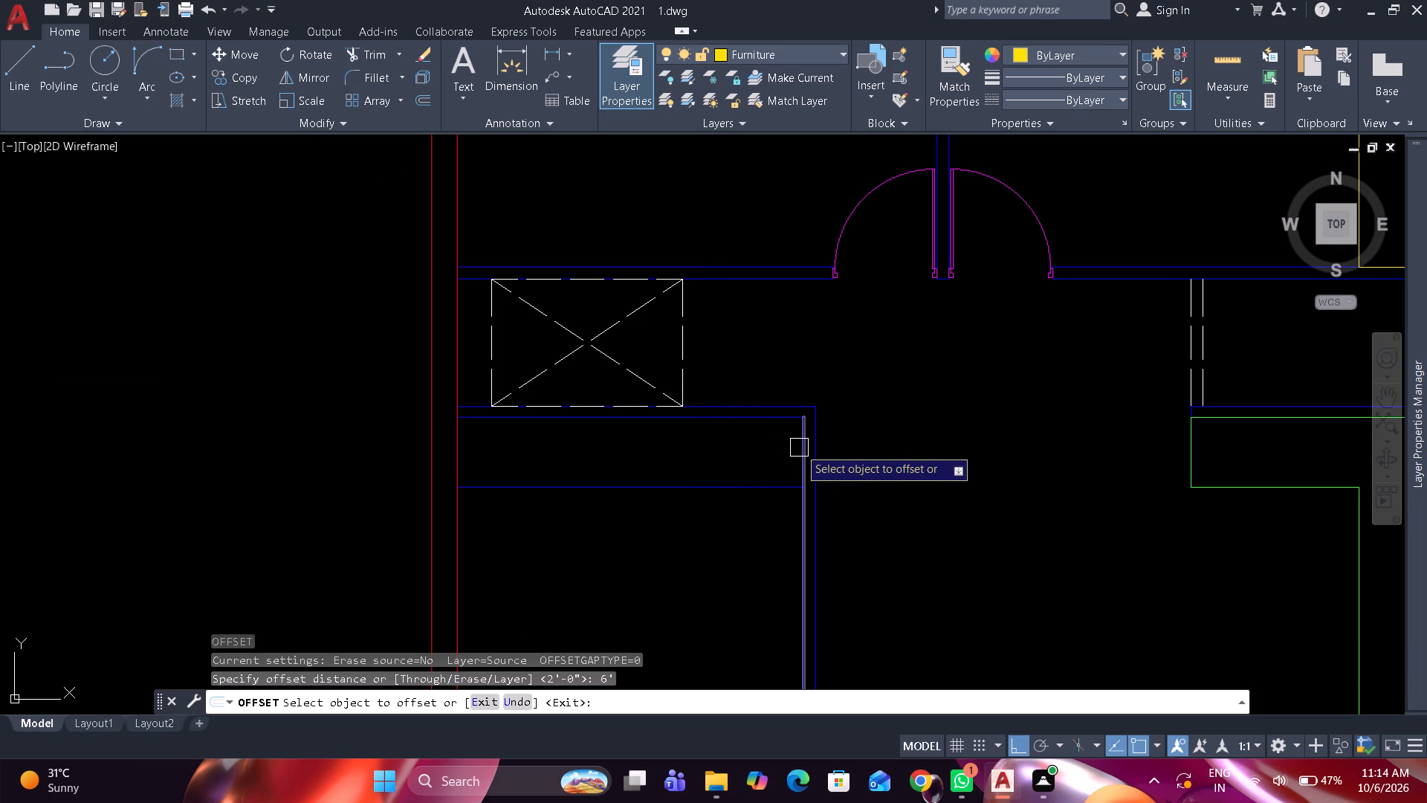
click(799, 448)
click(765, 457)
key(space)
Trim the two offset lines to a 6' by 2' outline in the room's northeast corner.
scroll(622, 523, up, 1)
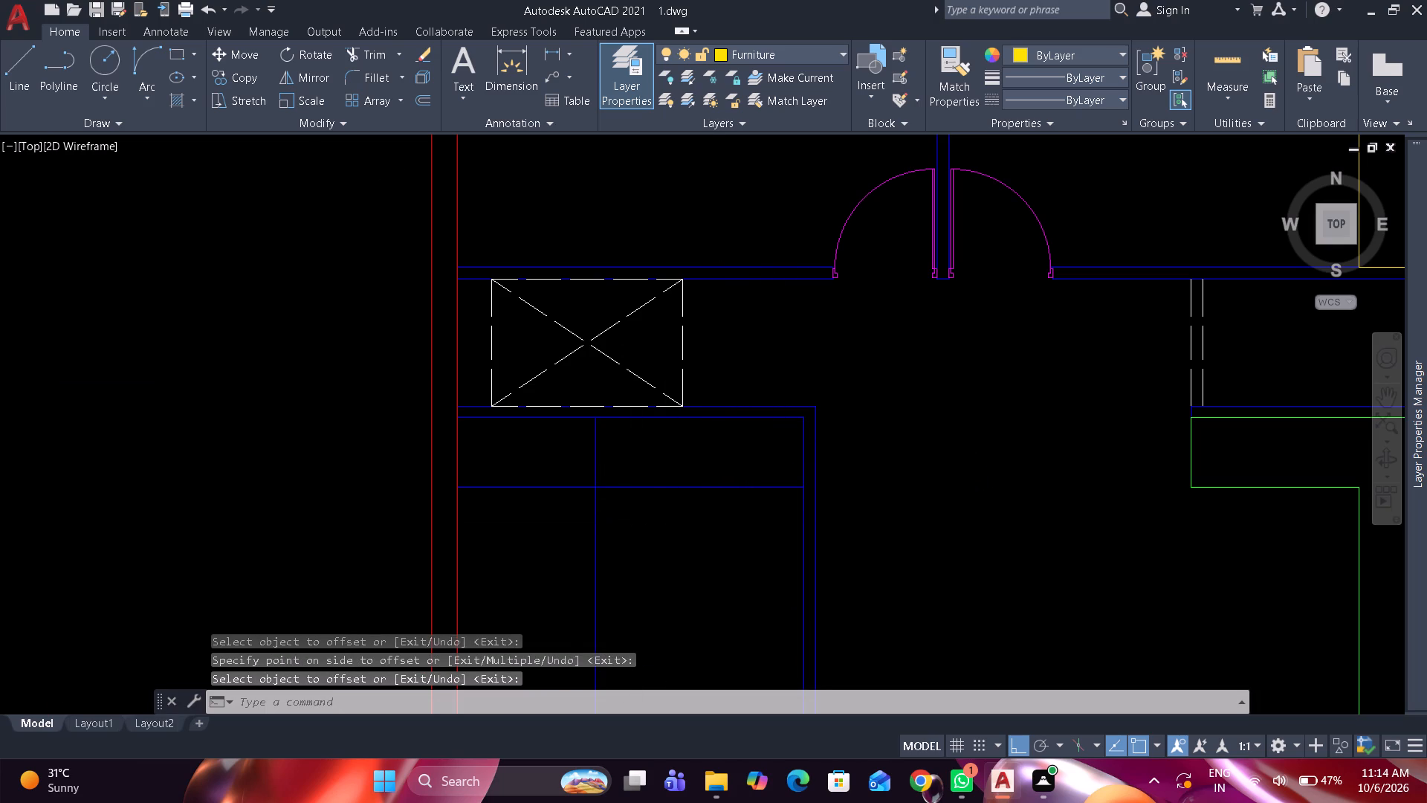
scroll(622, 523, up, 1)
text(tr)
key(space)
drag(520, 394, 580, 457)
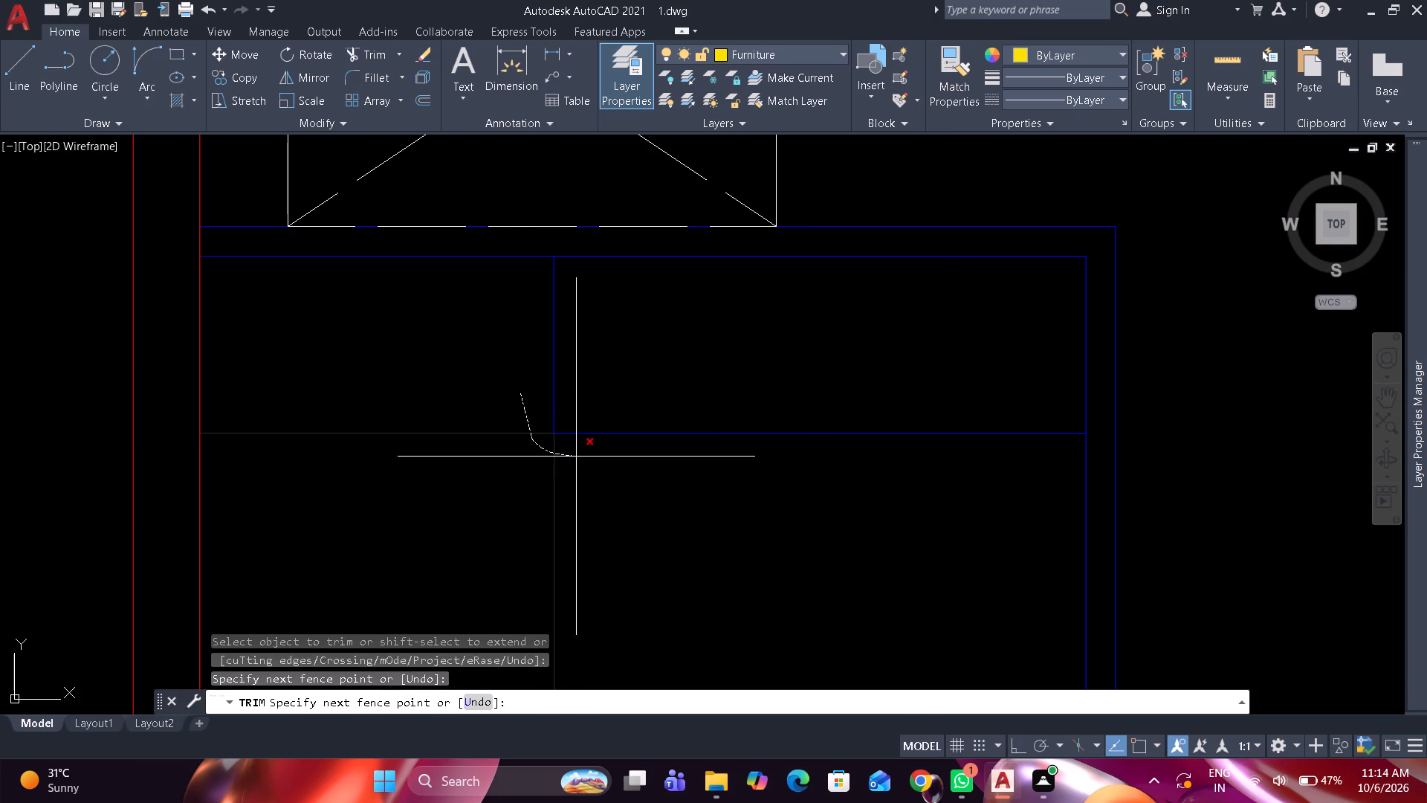
drag(580, 457, 583, 457)
key(space)
Draw a 6' by 2' furniture rectangle over the trimmed outline, from its southwest corner to the room's northeast corner.
text(re)
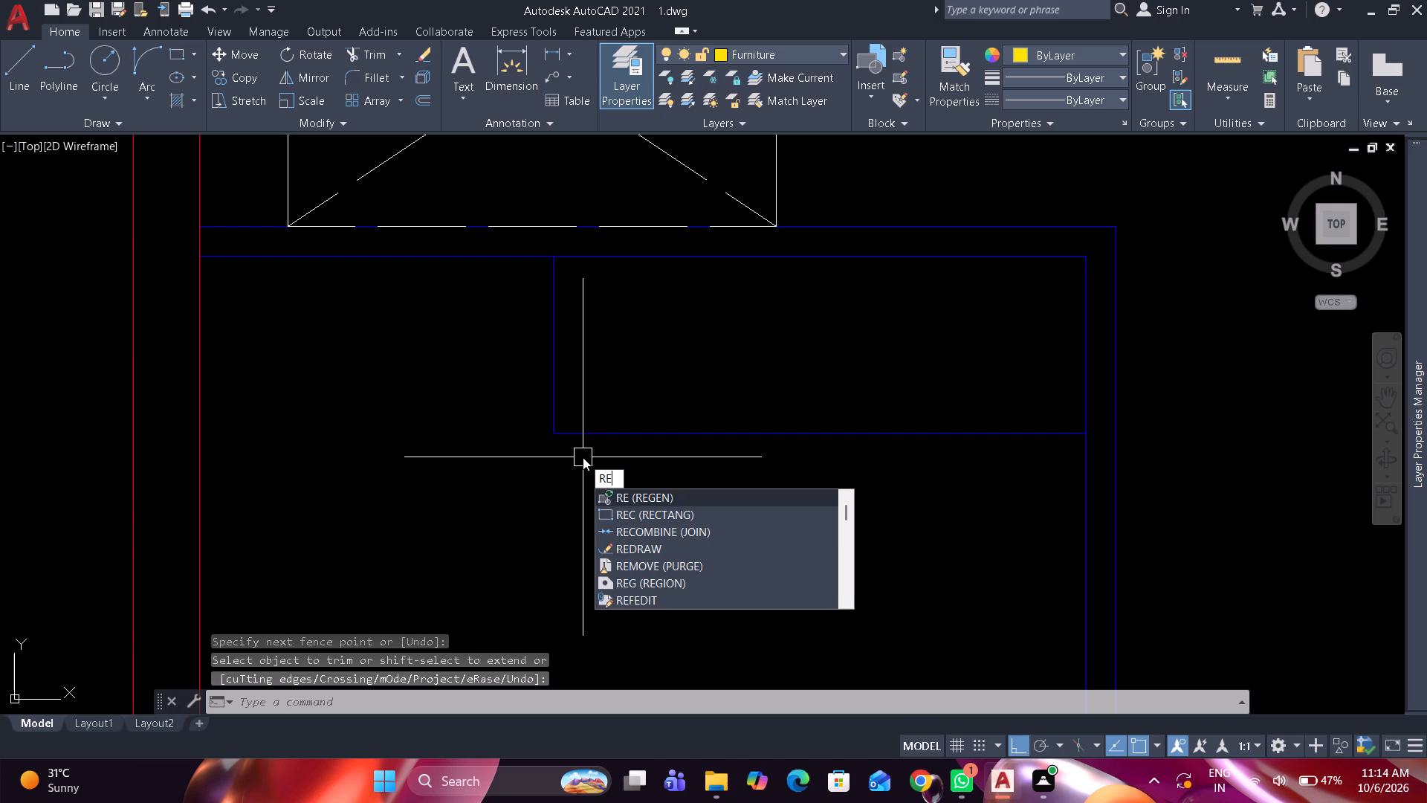
text(c)
key(space)
drag(561, 433, 575, 425)
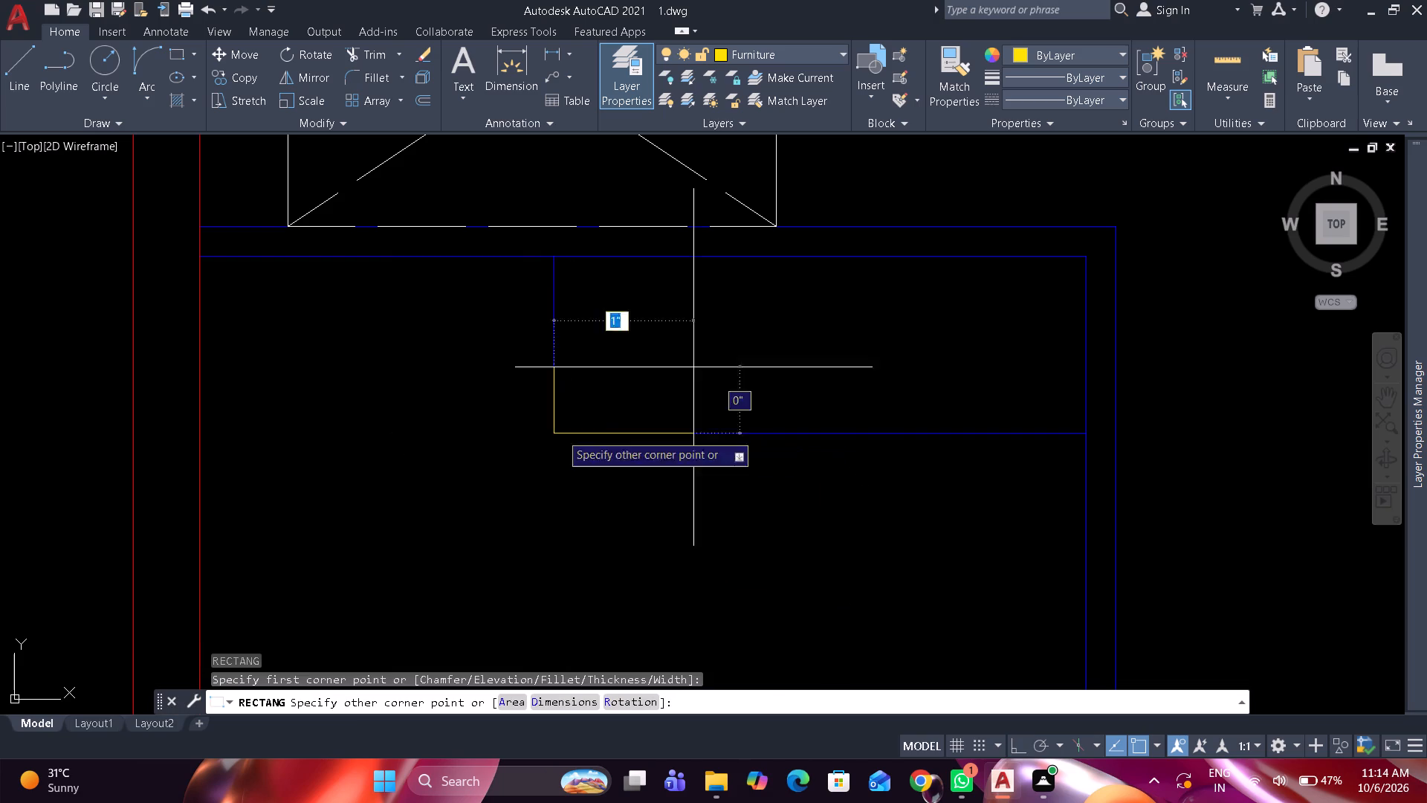
click(1087, 252)
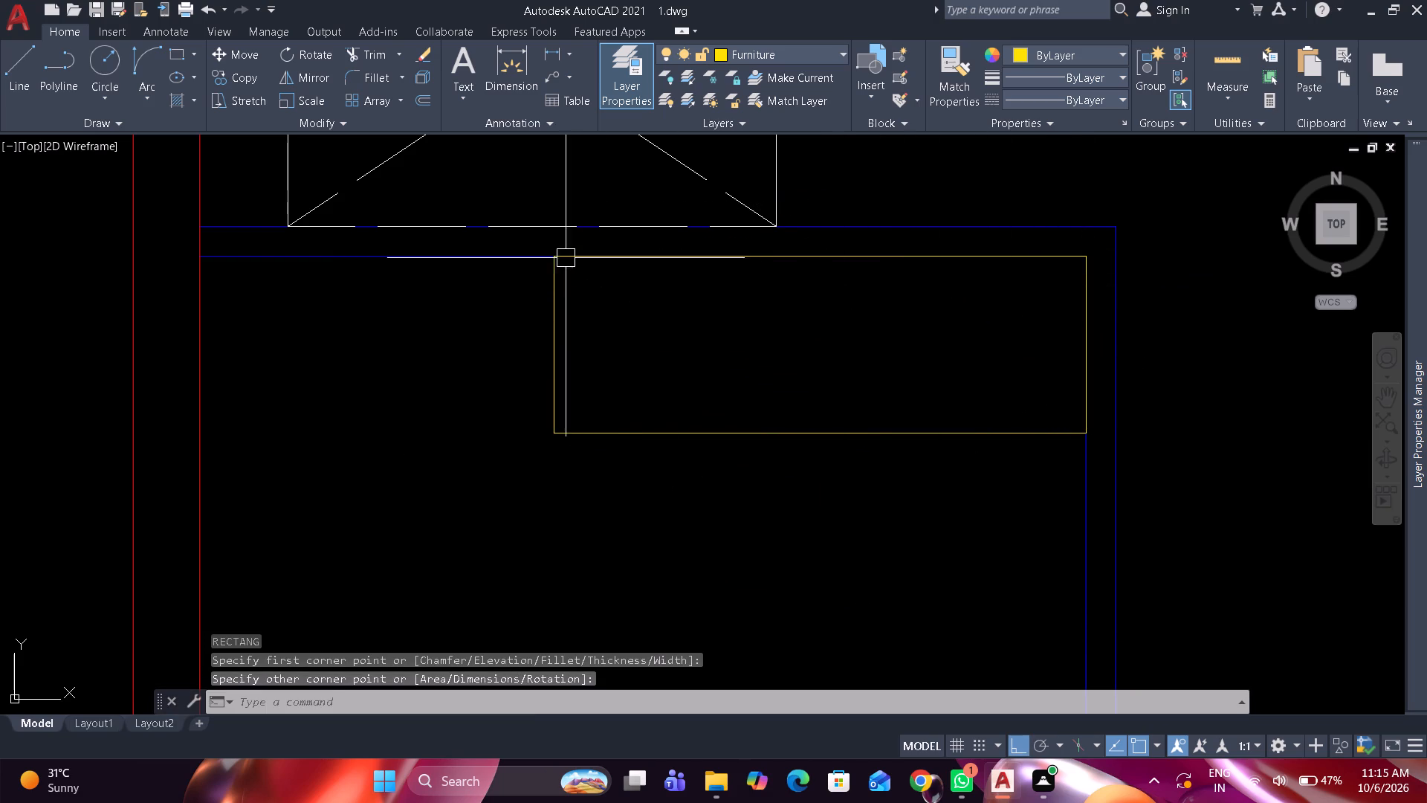
Erase the two blue construction lines beneath the new rectangle's west and south sides.
click(511, 189)
drag(593, 512, 579, 499)
drag(465, 398, 481, 409)
click(1154, 485)
text(e)
key(space)
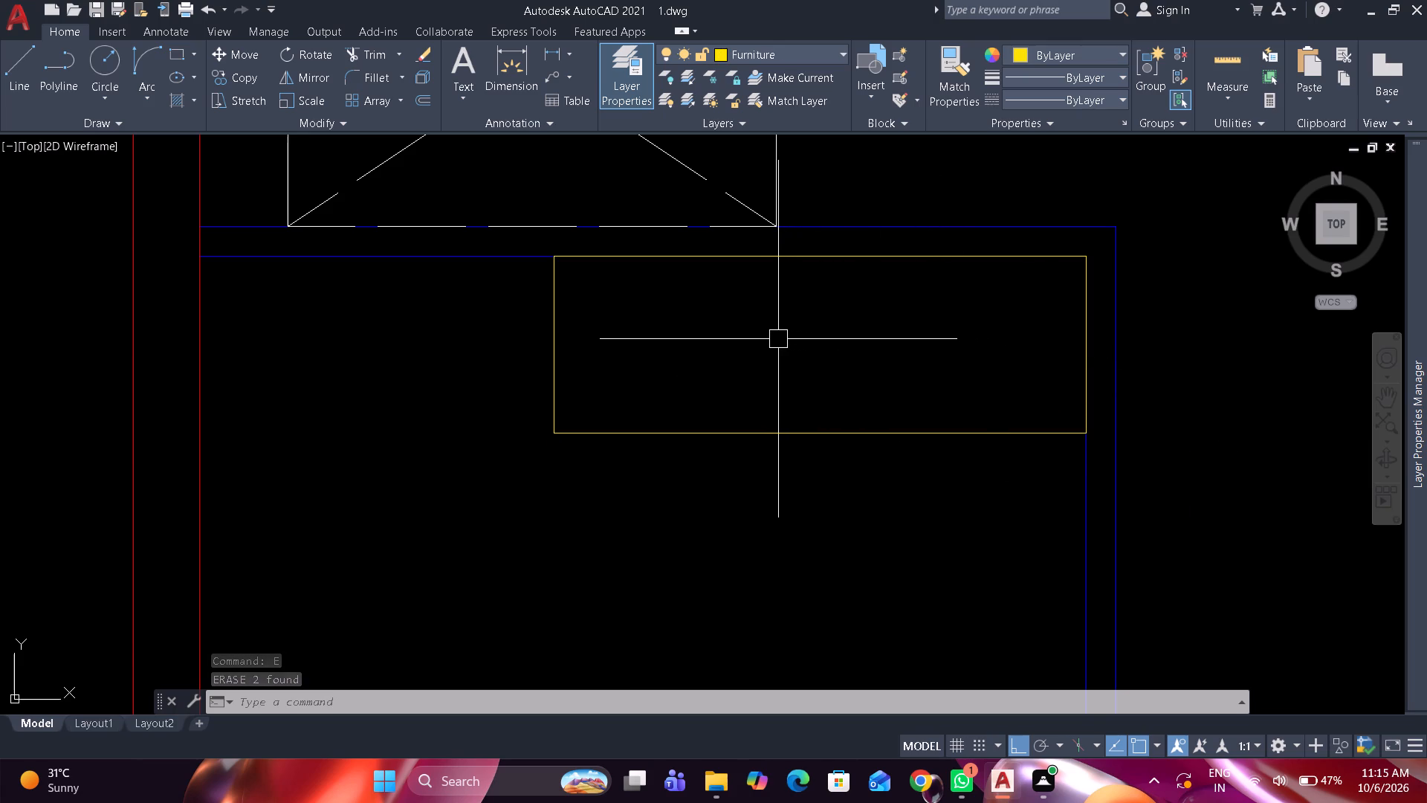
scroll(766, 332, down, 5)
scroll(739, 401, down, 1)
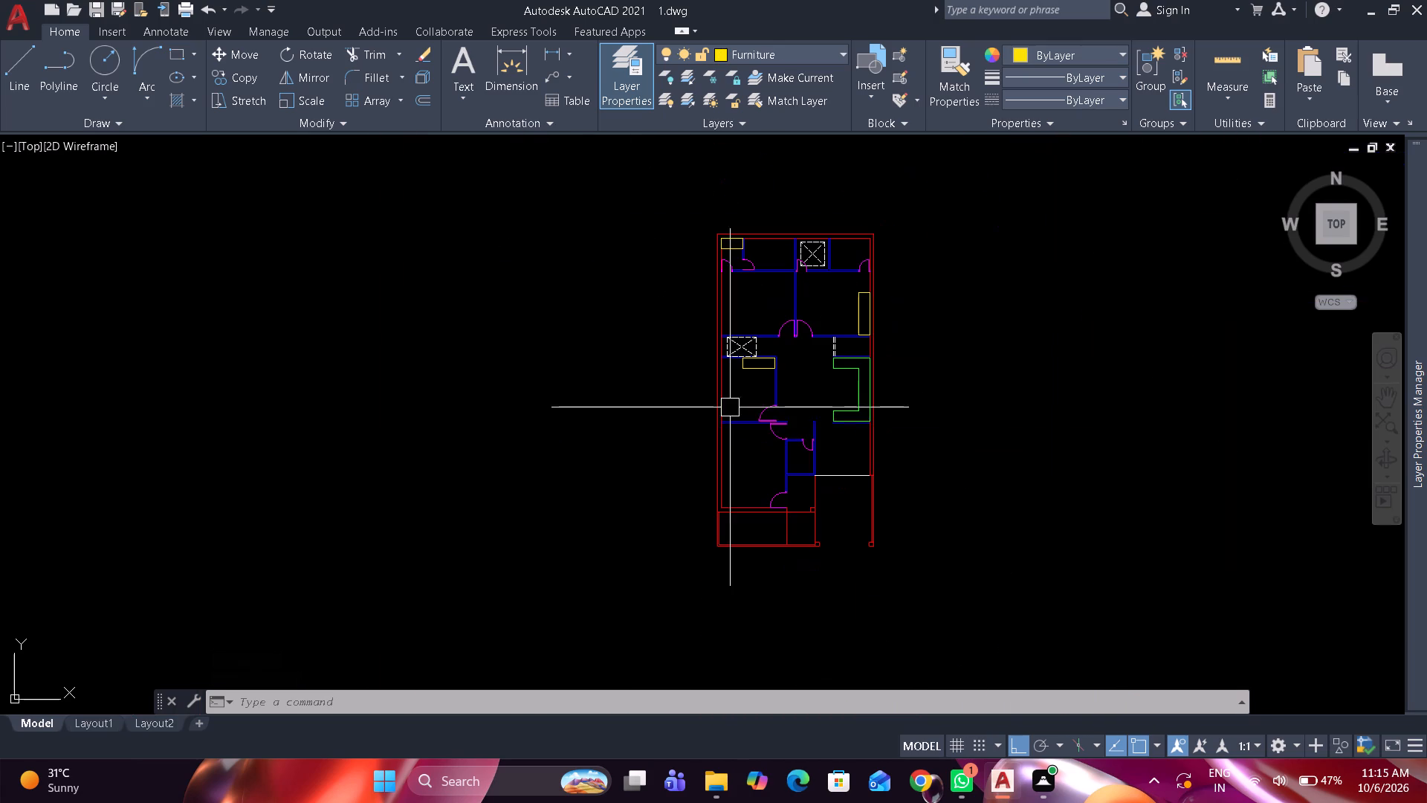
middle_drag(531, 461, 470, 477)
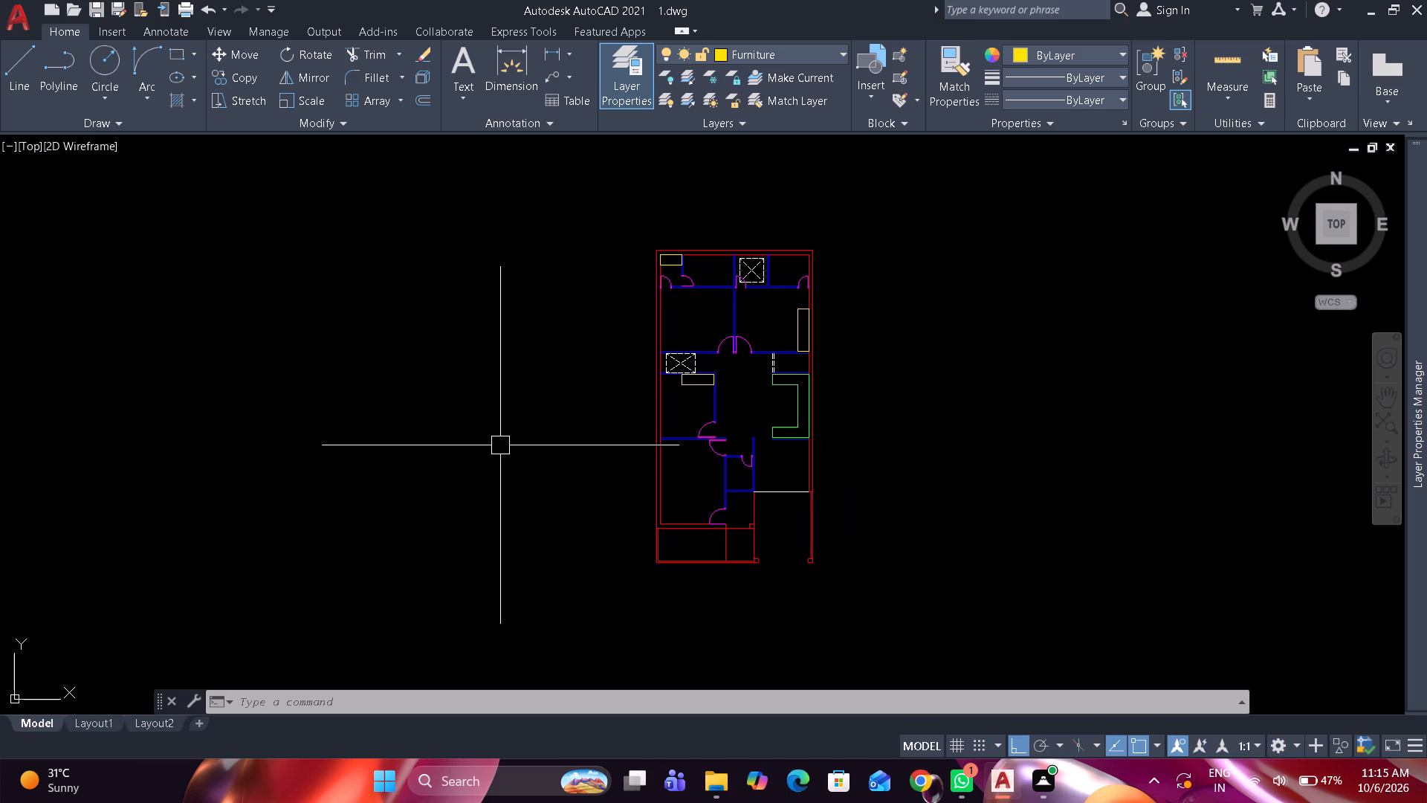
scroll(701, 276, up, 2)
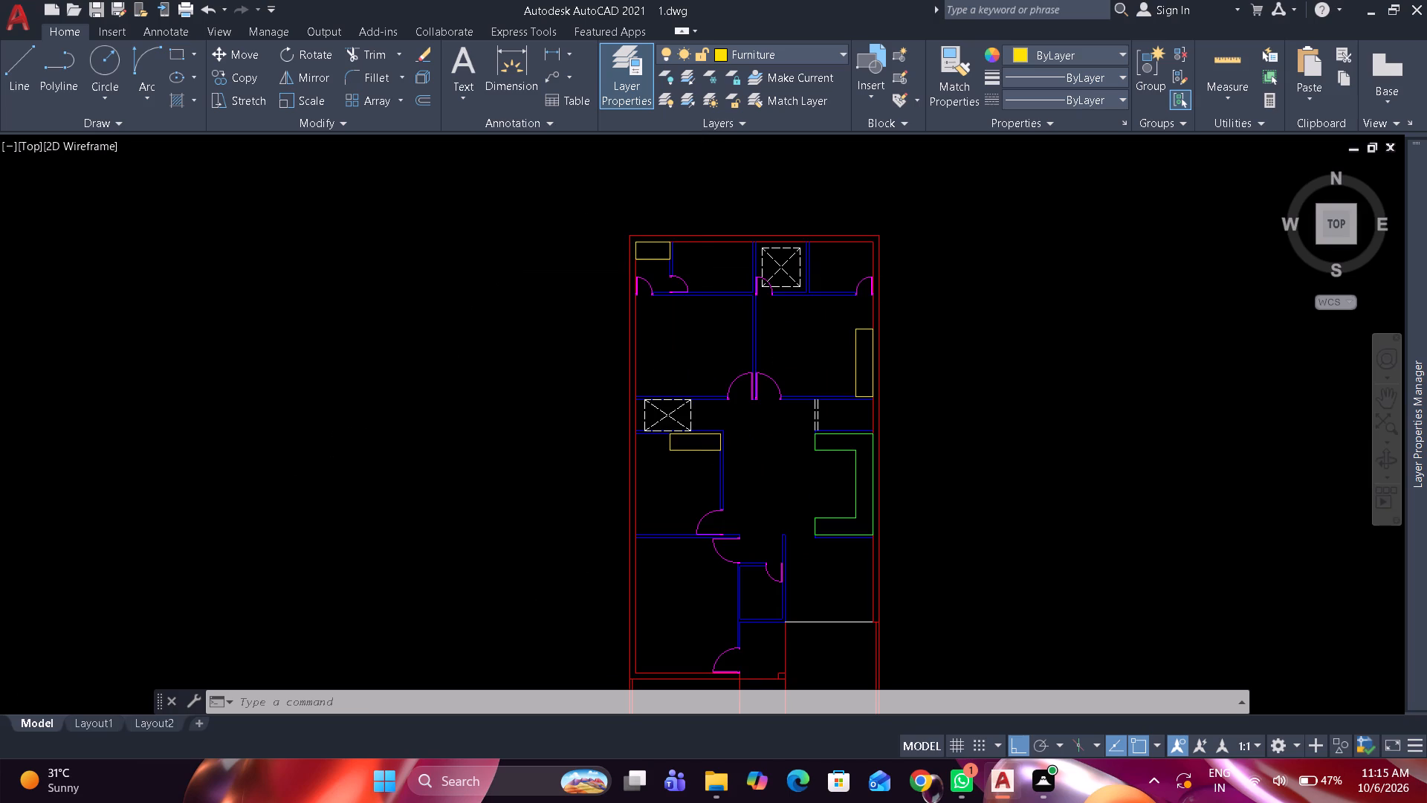
Offset the west line of the central wall 4' westward, into the small north room next to the northwest furniture alcove.
scroll(698, 271, up, 1)
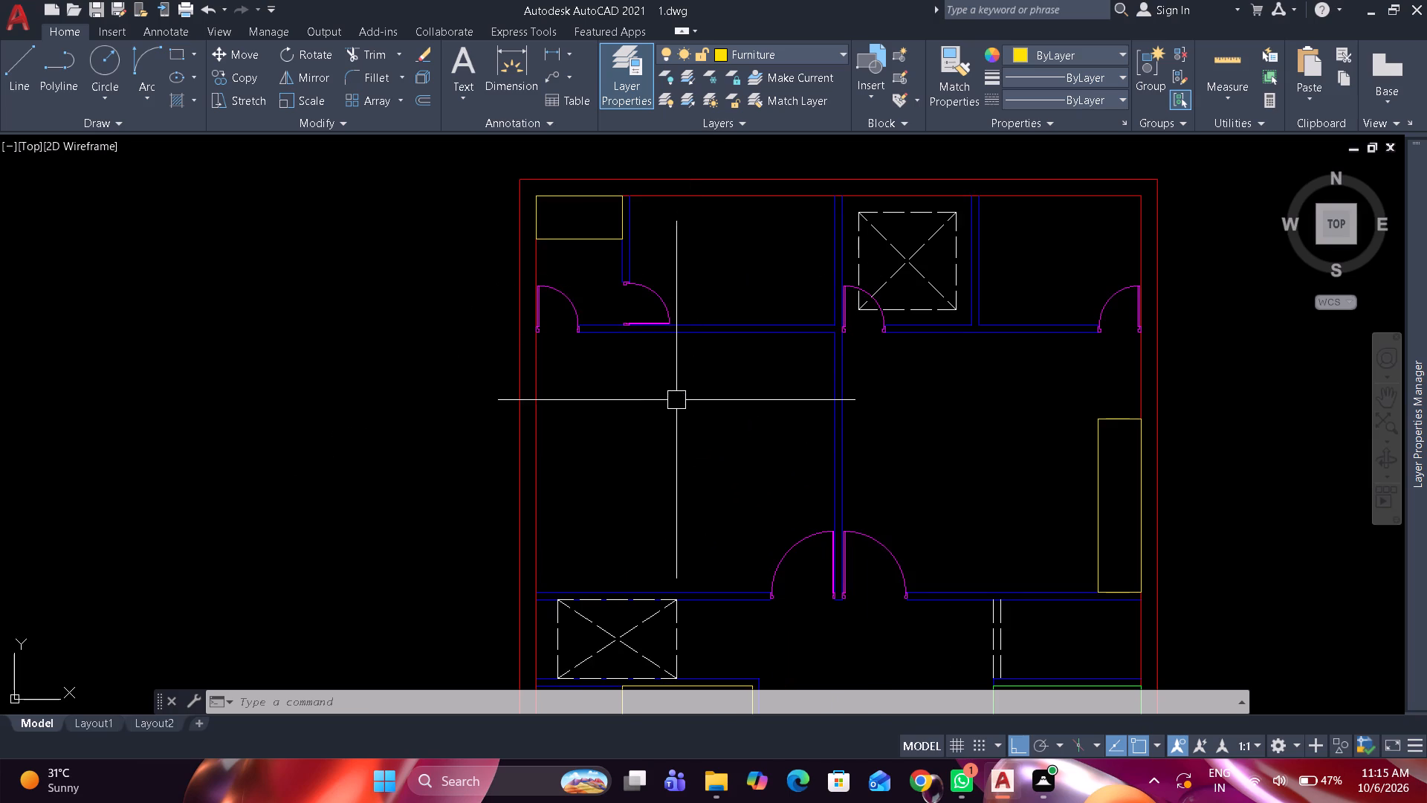
middle_drag(667, 445, 649, 517)
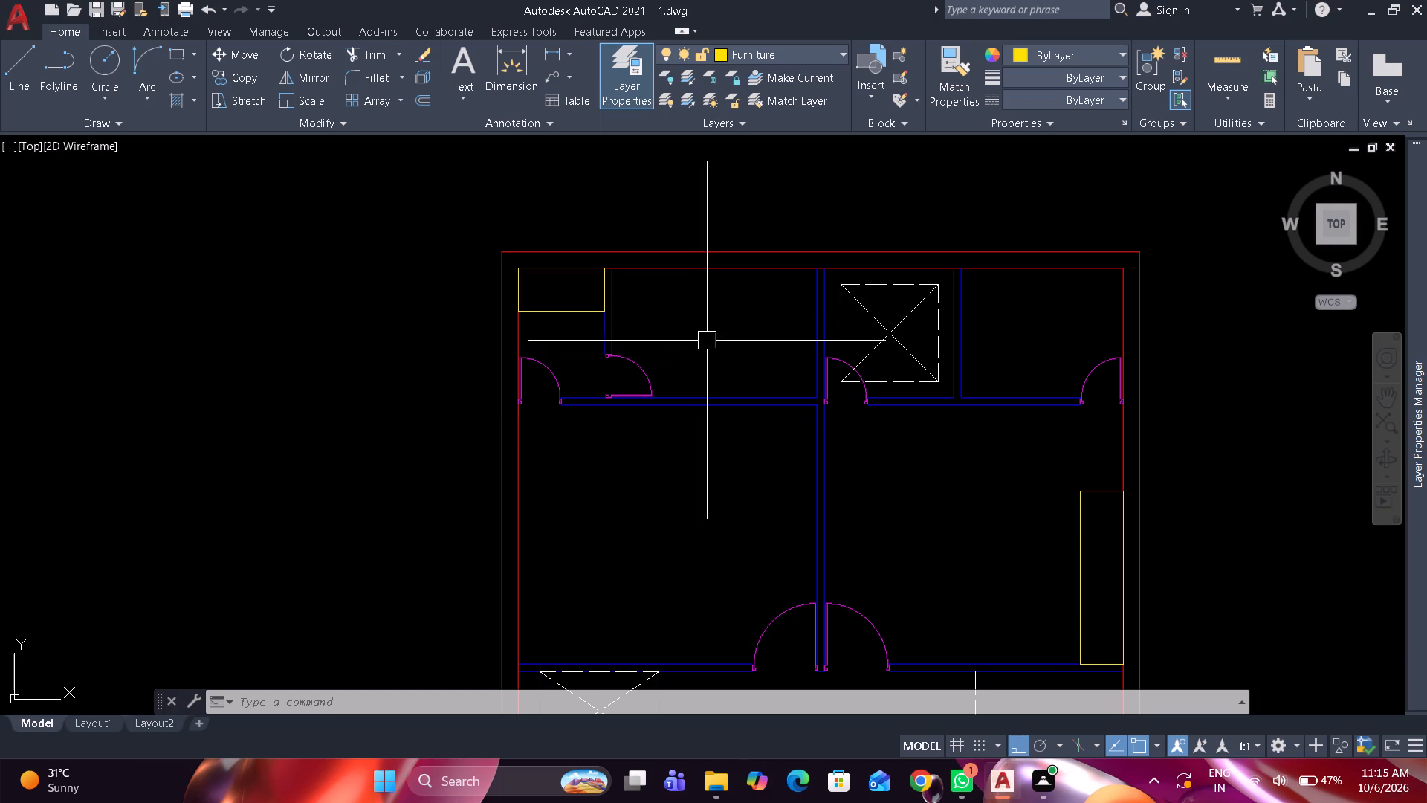
scroll(730, 326, up, 2)
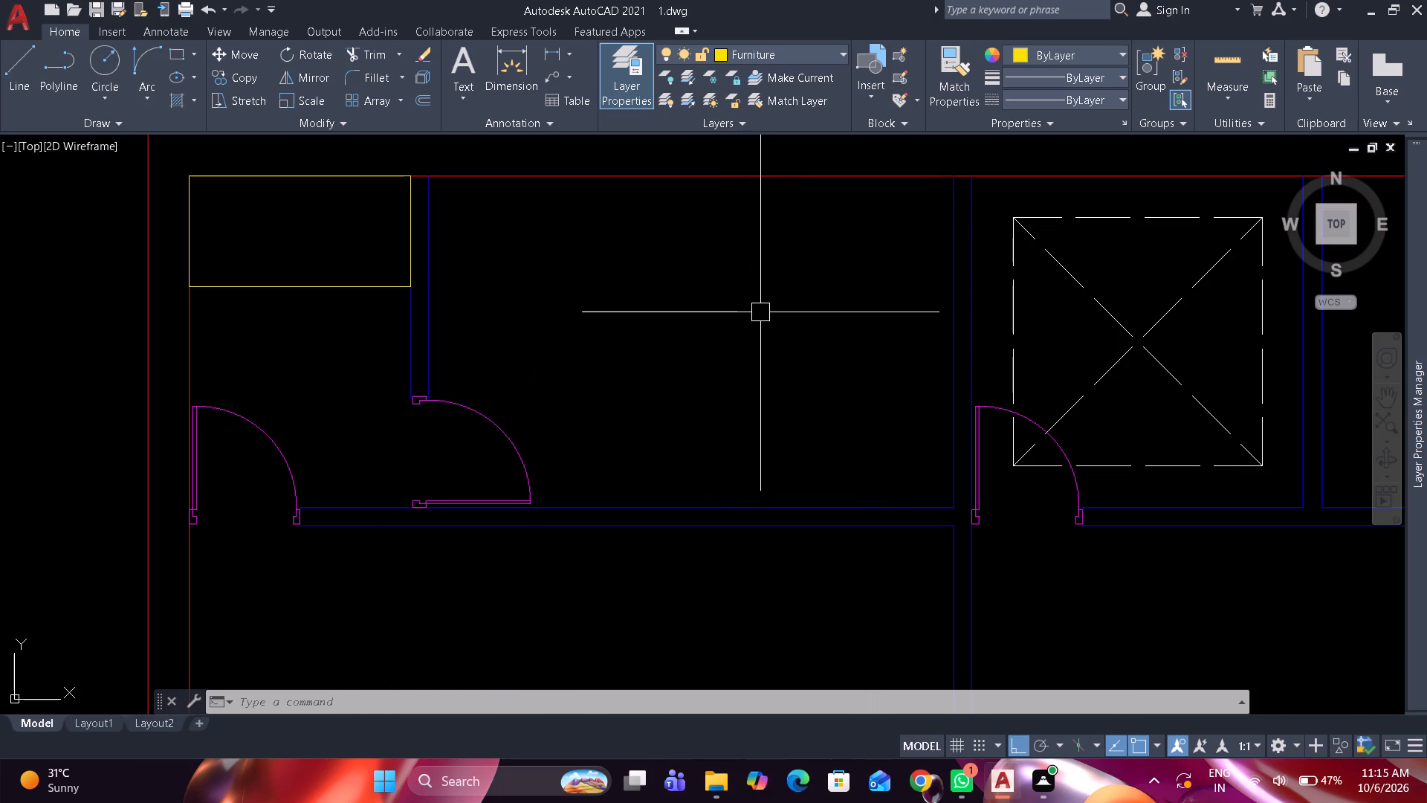
text(o)
key(space)
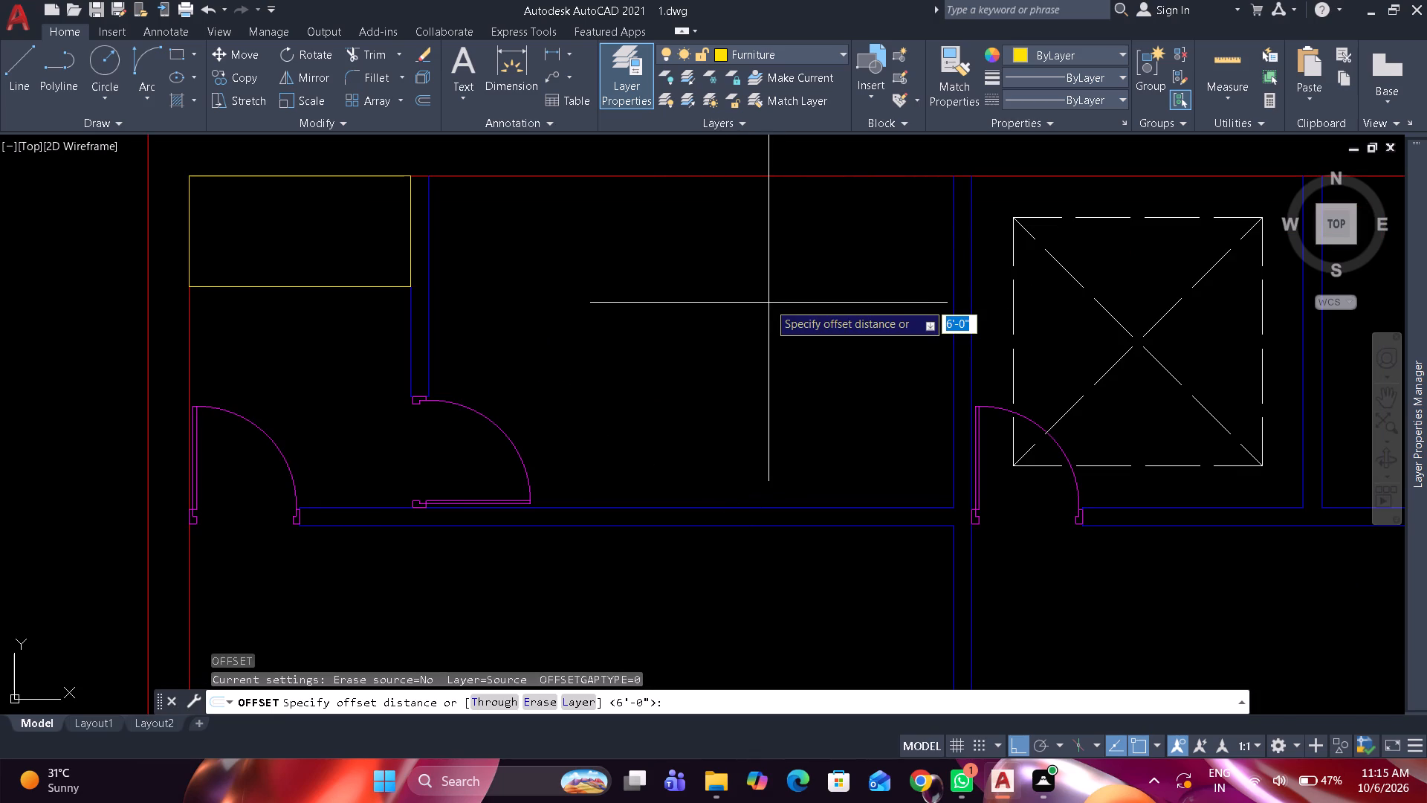
key(3)
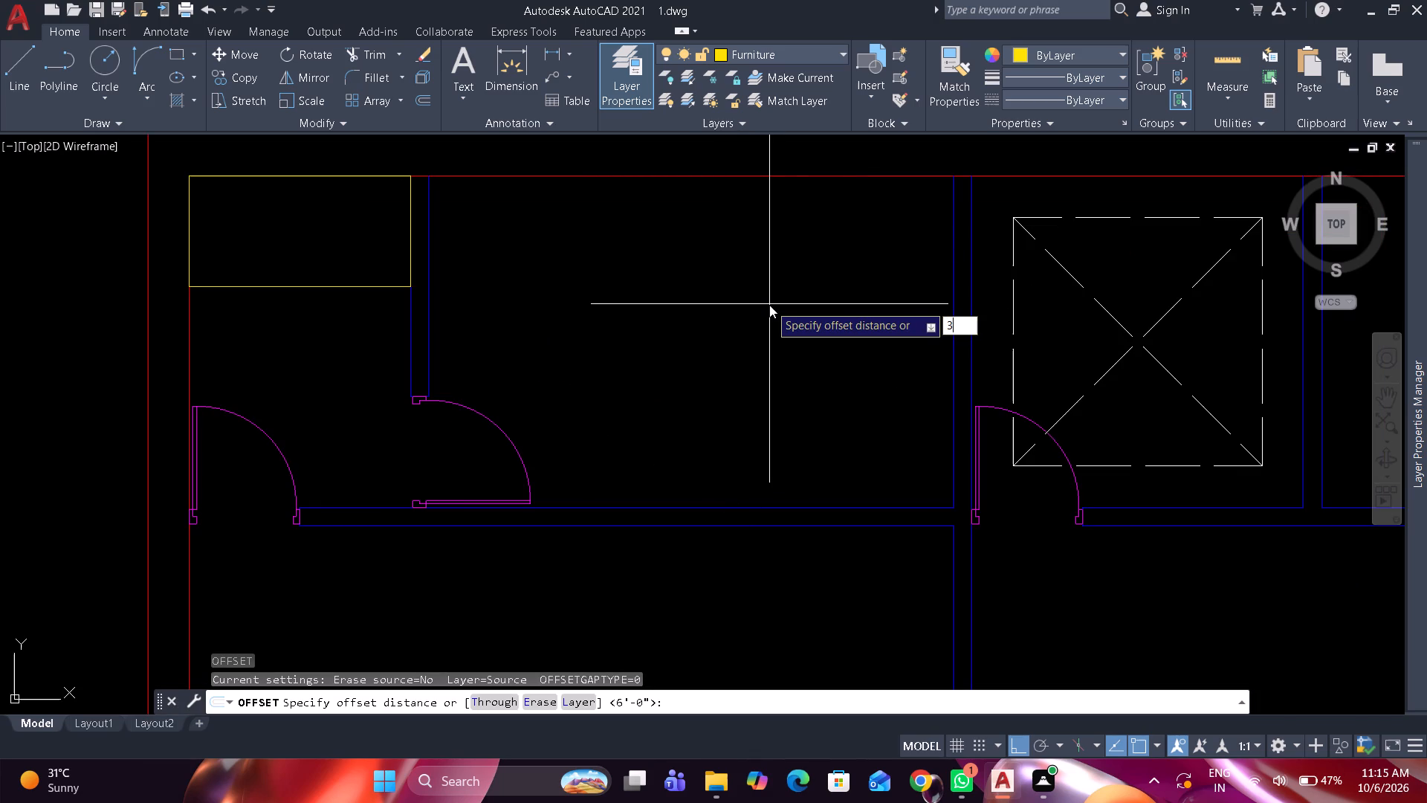
key(BackSpace)
key(4)
text(')
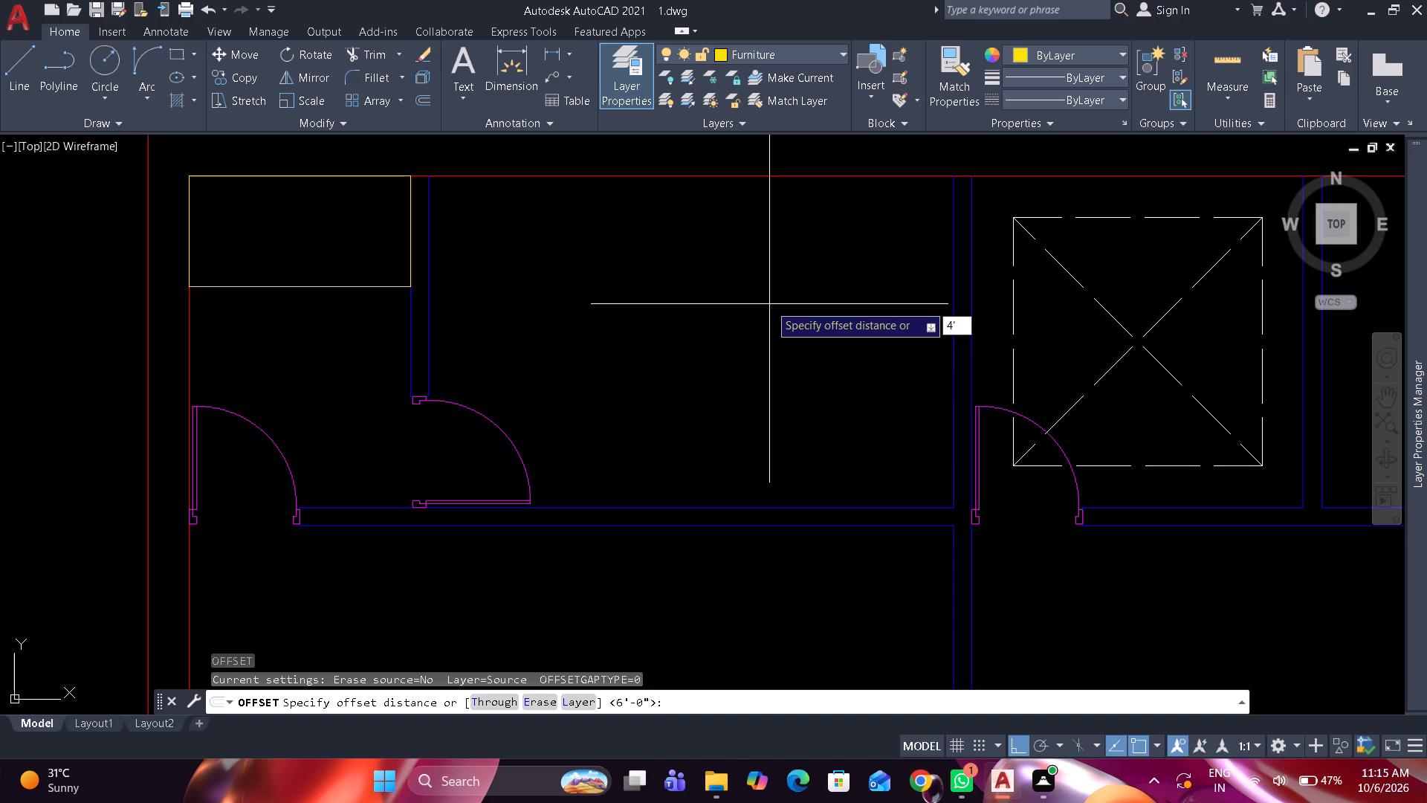
key(space)
drag(950, 308, 942, 311)
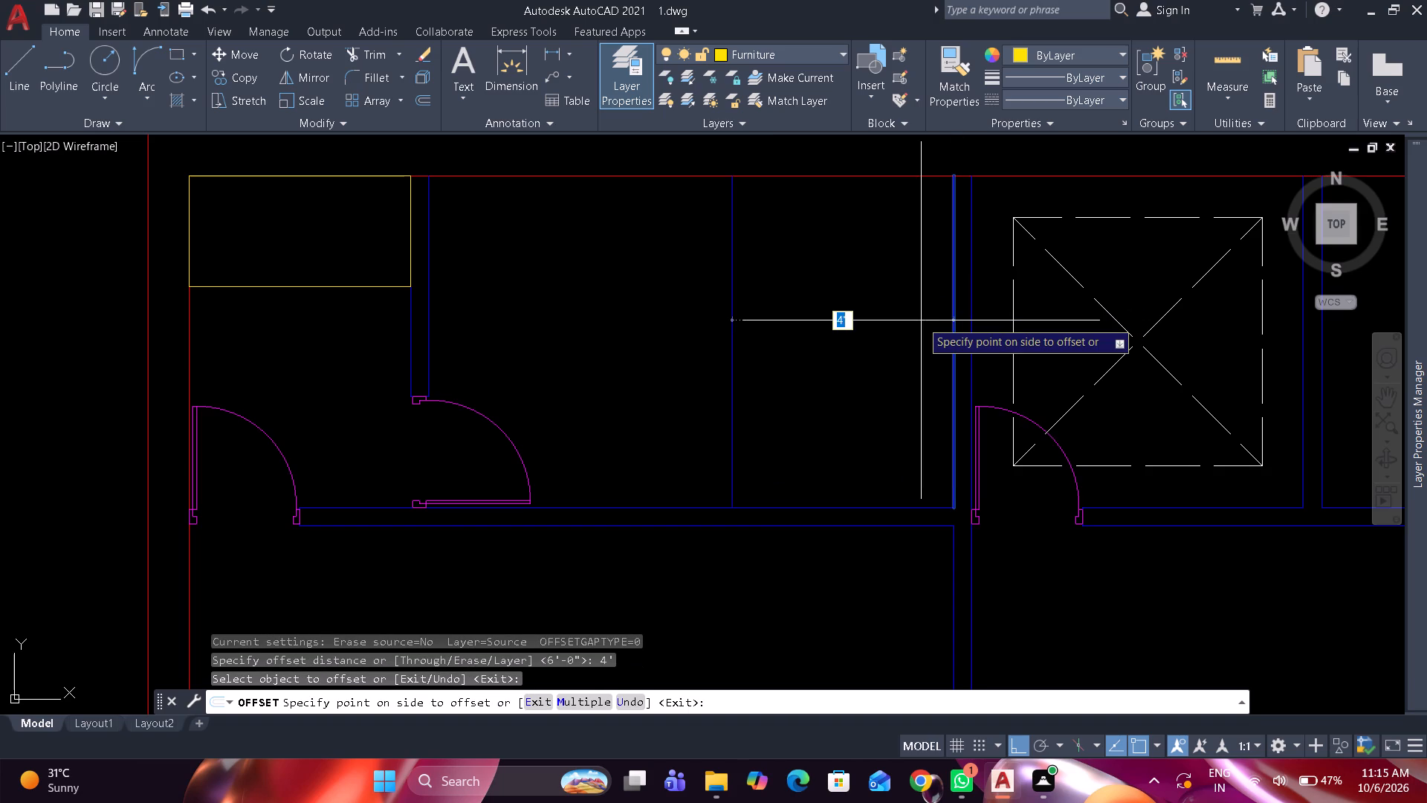
click(921, 320)
key(space)
Offset the new vertical line in that room 2" westward to form a thin partition.
key(space)
text(2")
key(space)
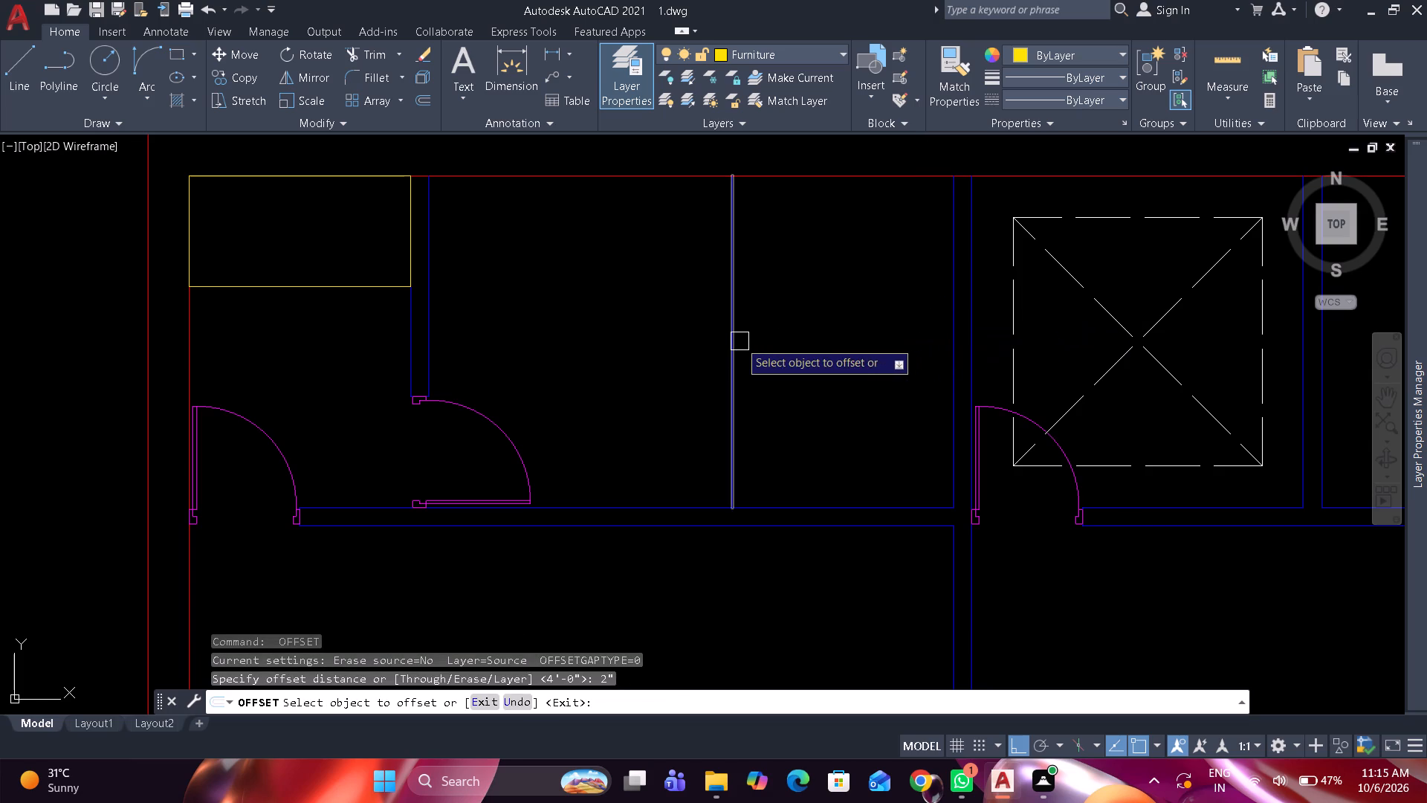
click(739, 341)
click(623, 355)
key(space)
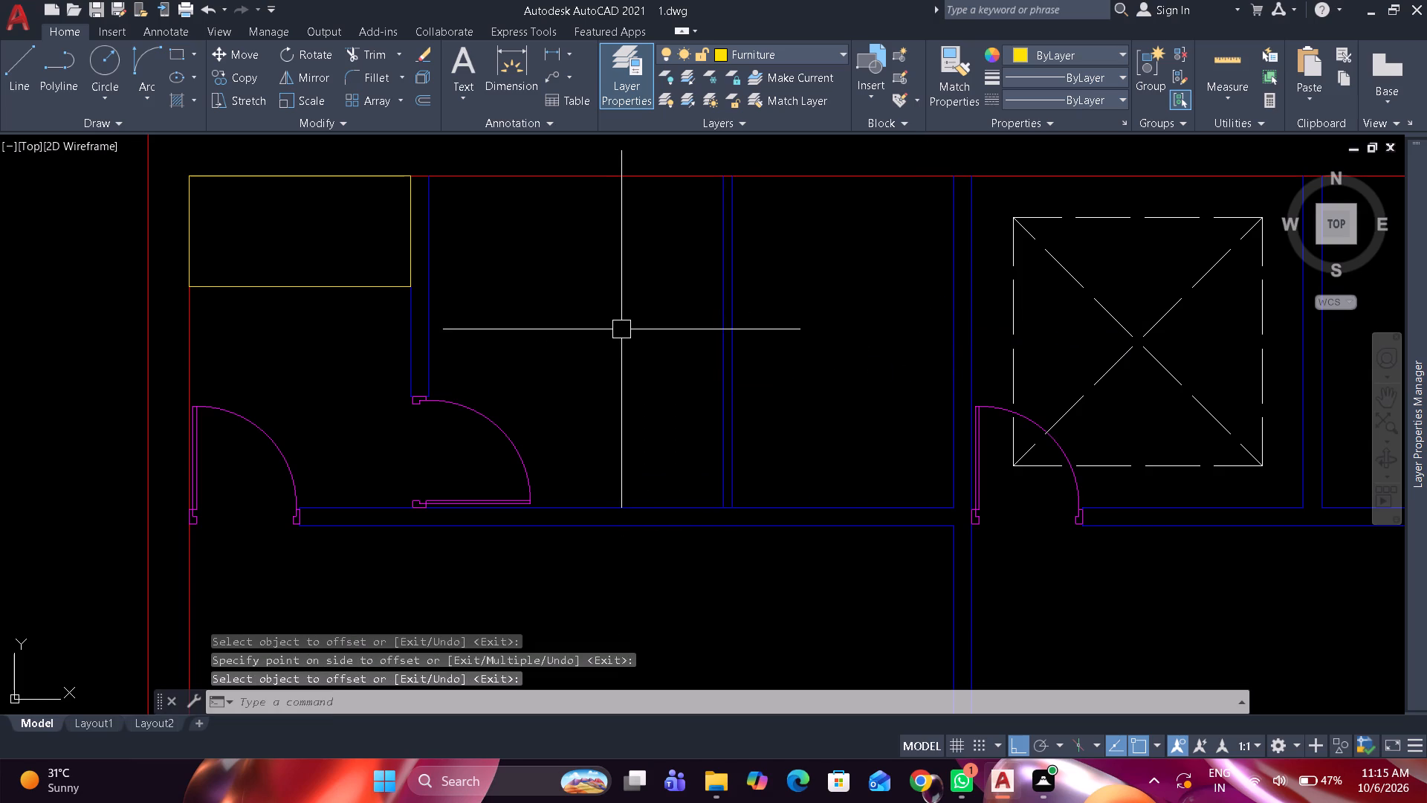
Move both lines of the thin partition to layer 0.
scroll(645, 312, down, 1)
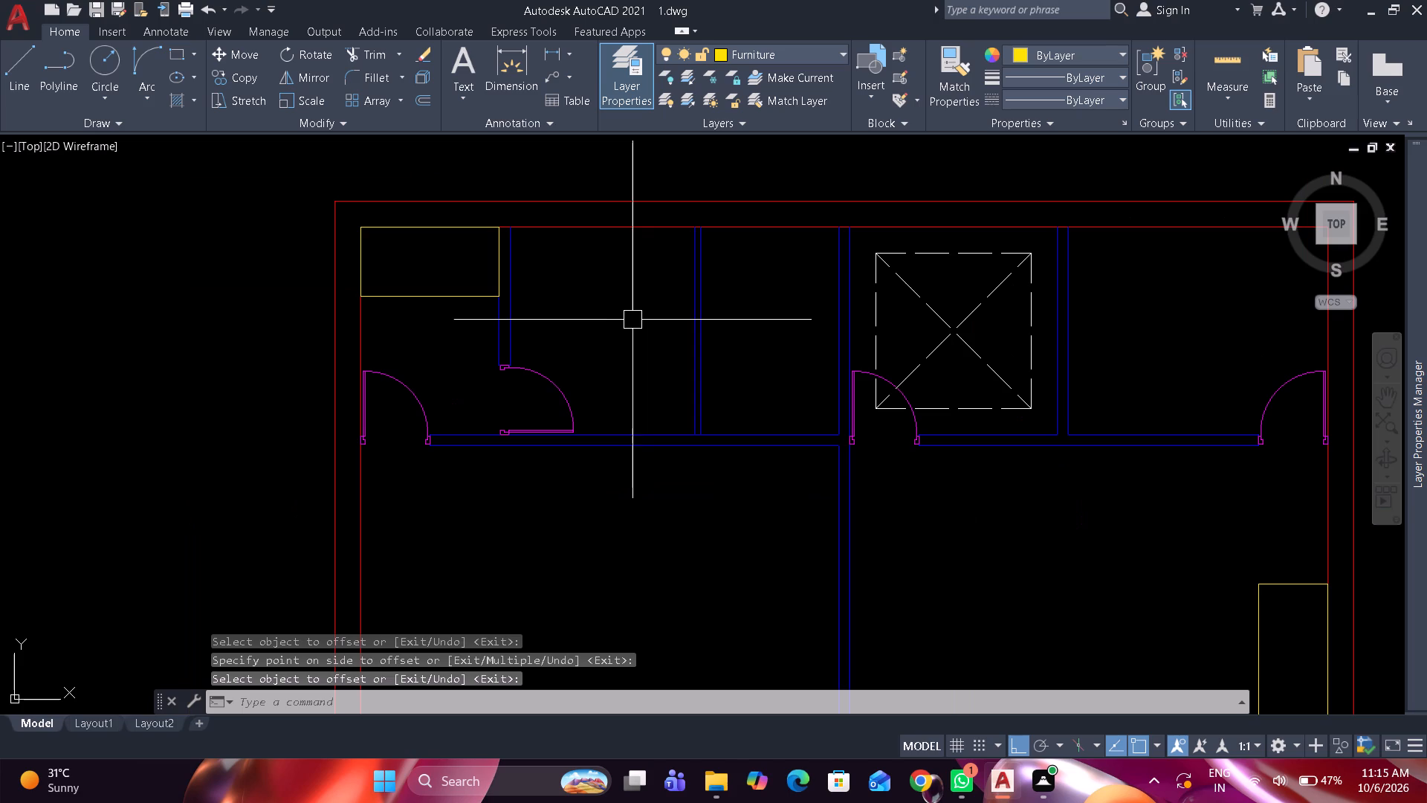
drag(738, 270, 706, 283)
click(672, 289)
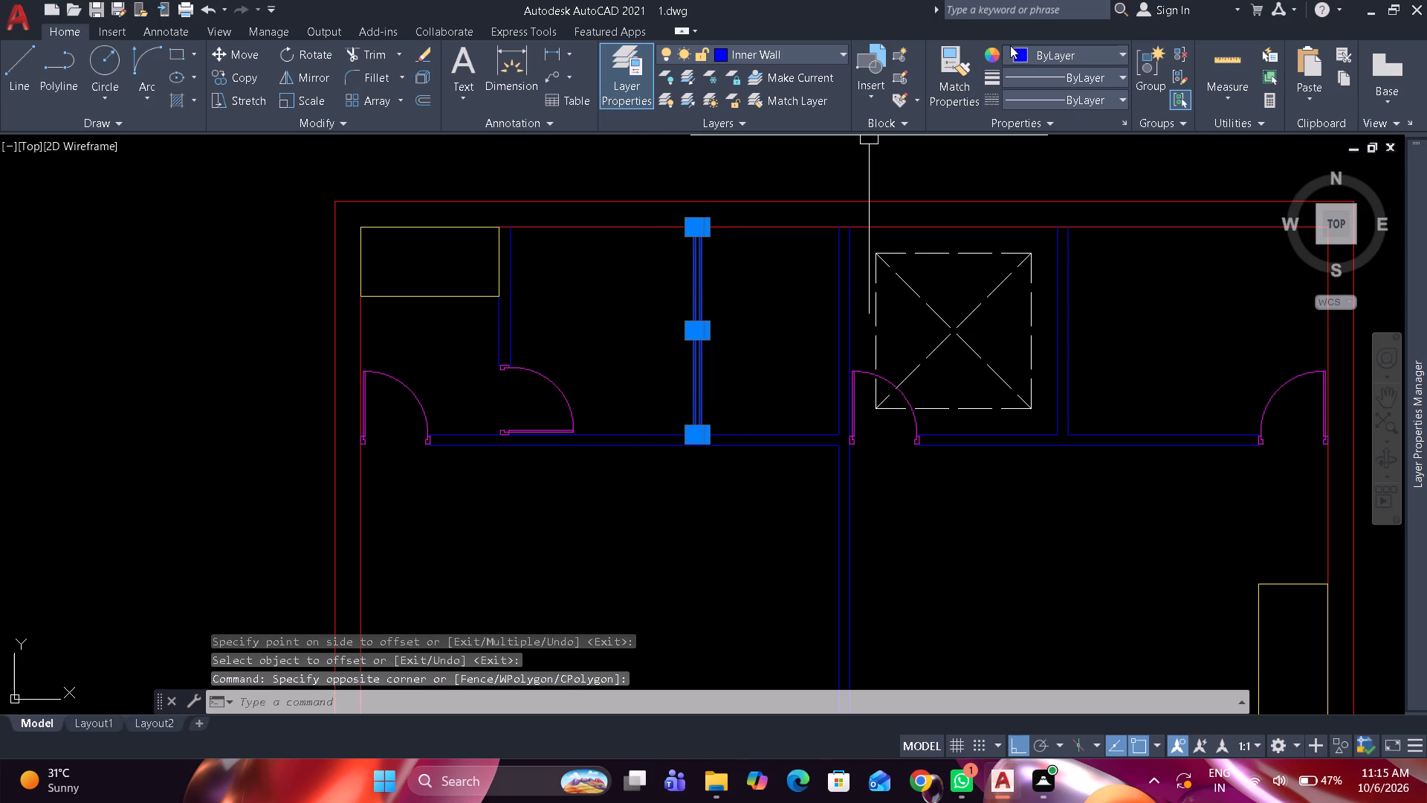
click(788, 55)
click(776, 73)
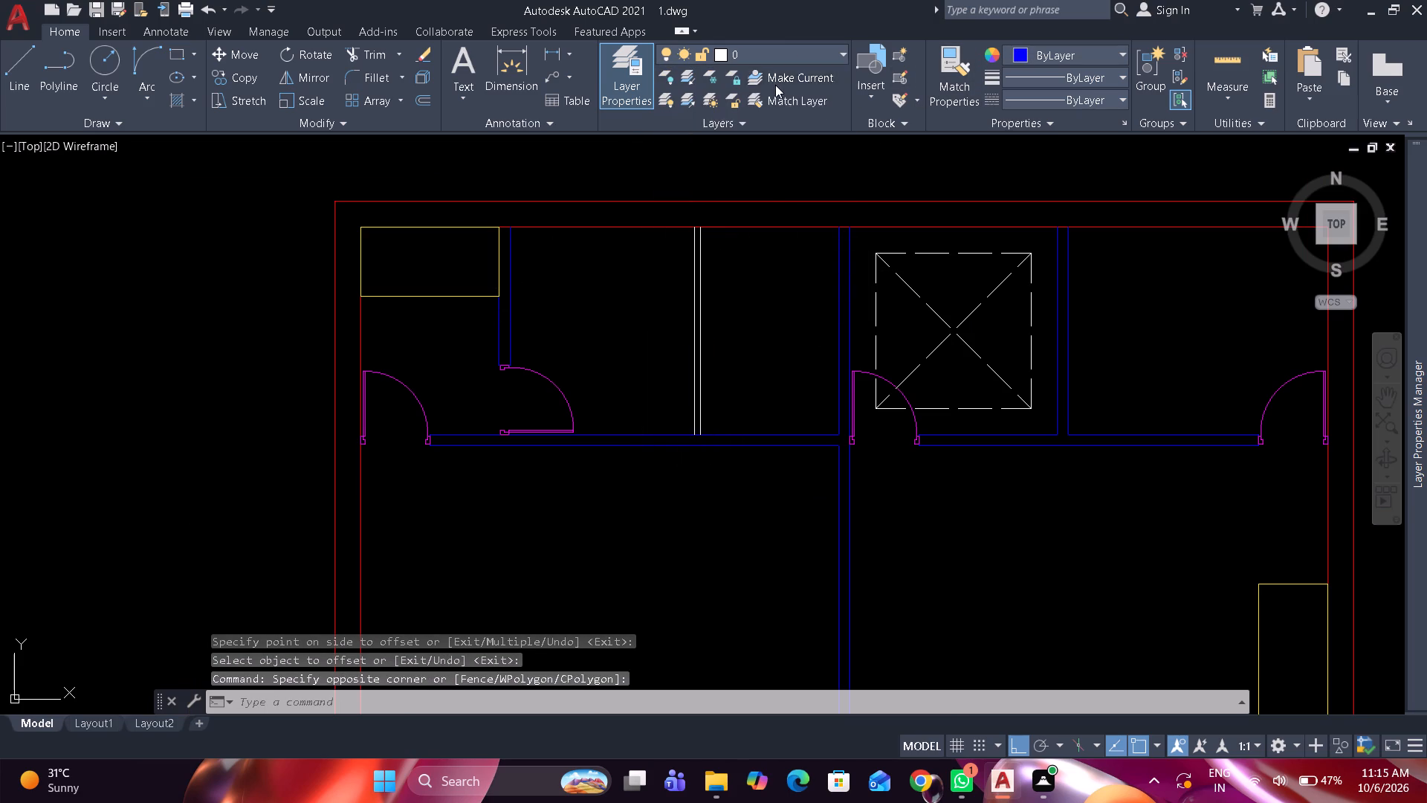
key(Escape)
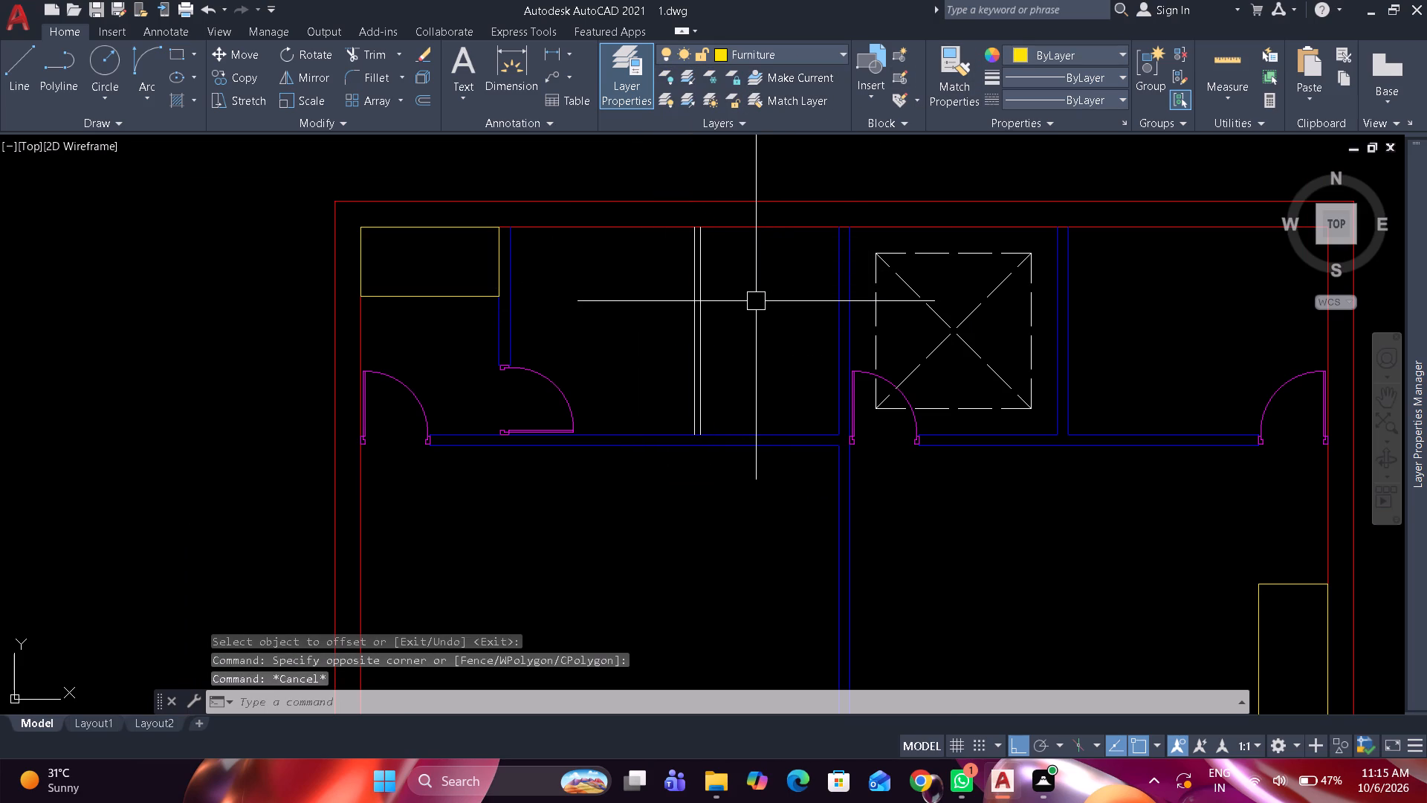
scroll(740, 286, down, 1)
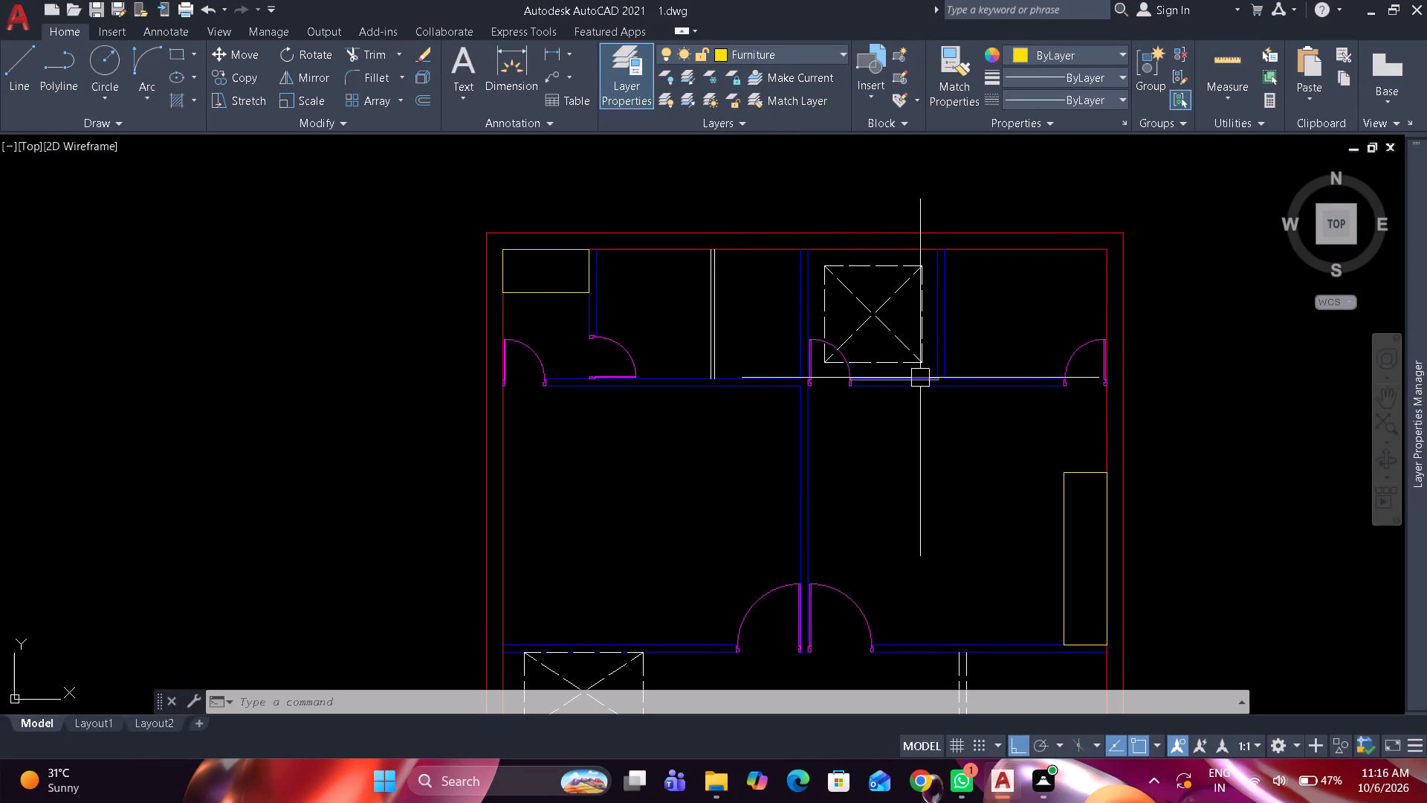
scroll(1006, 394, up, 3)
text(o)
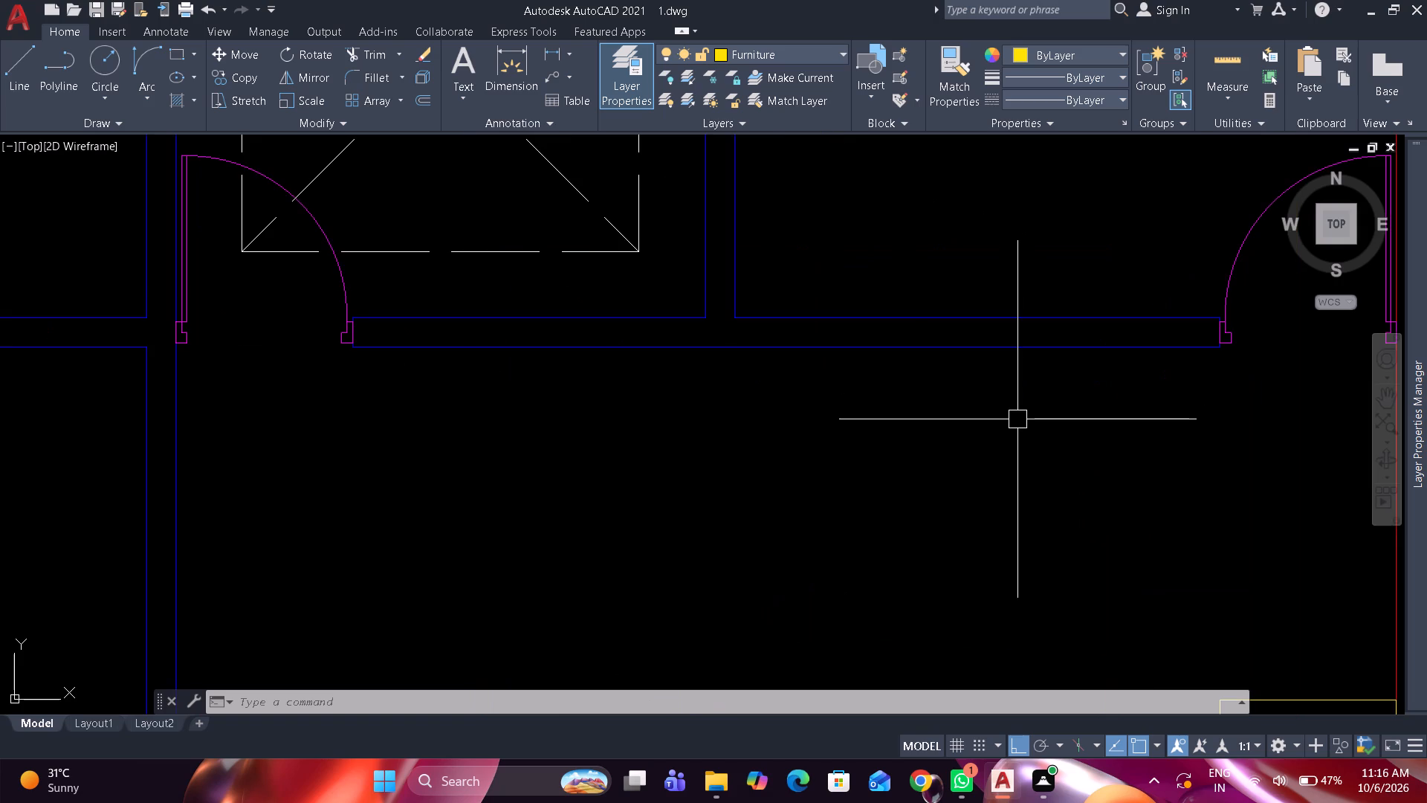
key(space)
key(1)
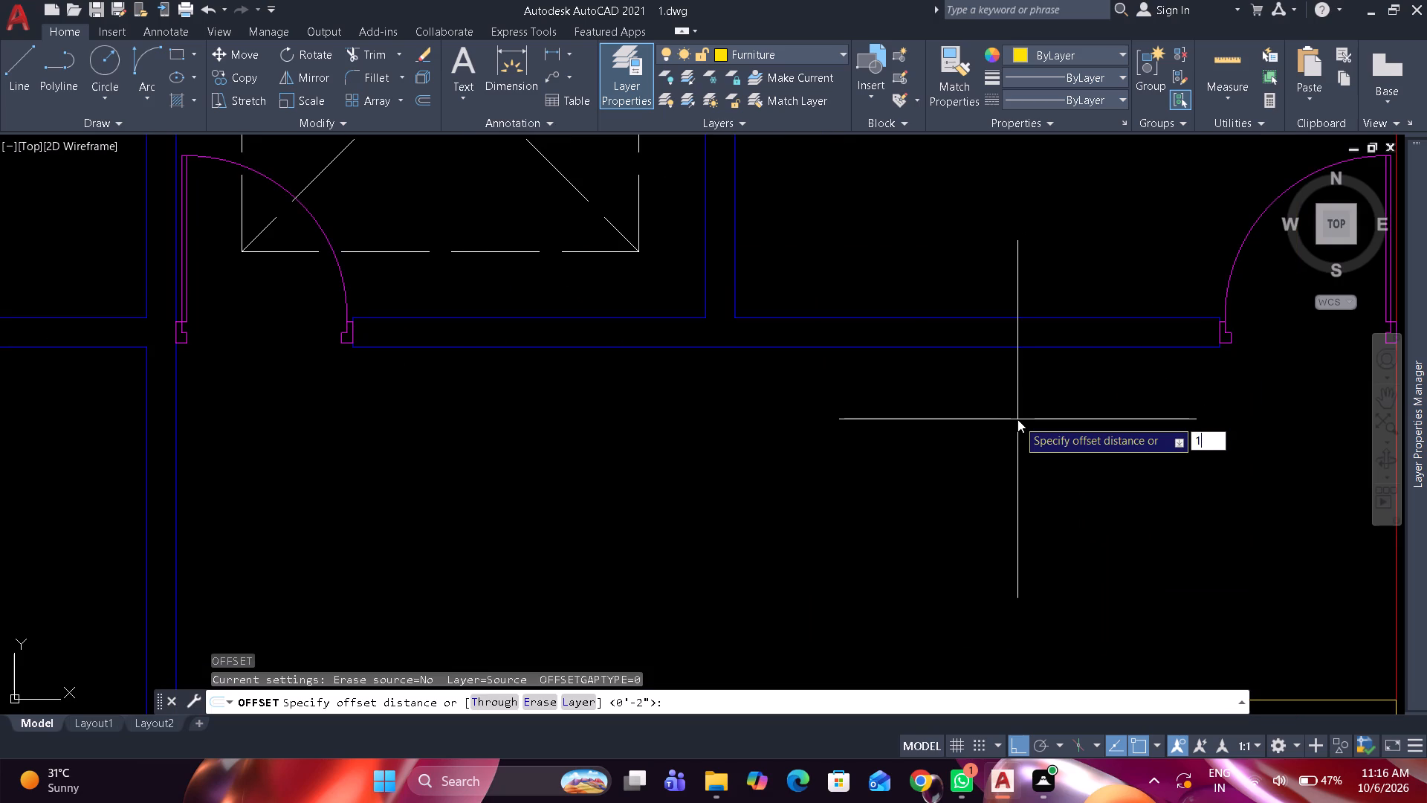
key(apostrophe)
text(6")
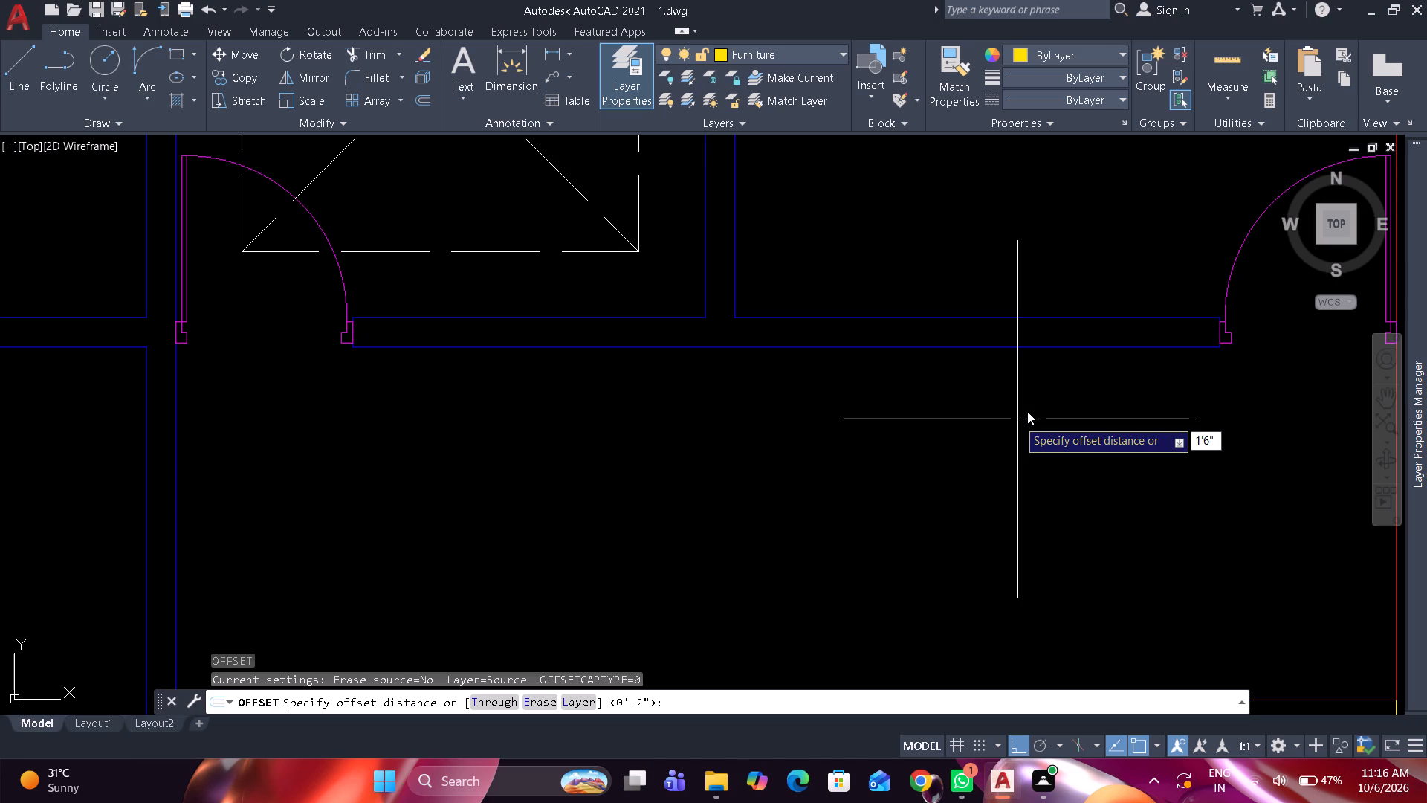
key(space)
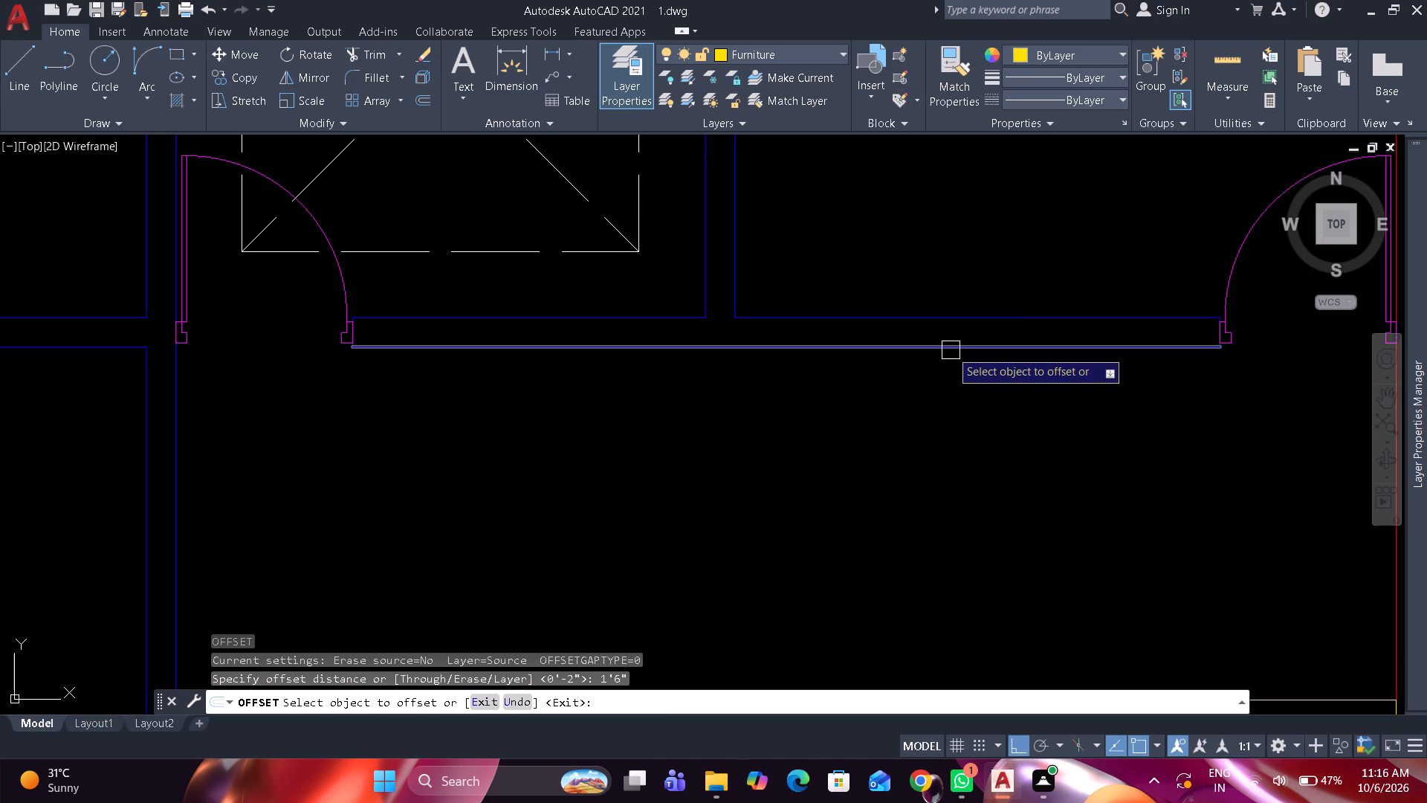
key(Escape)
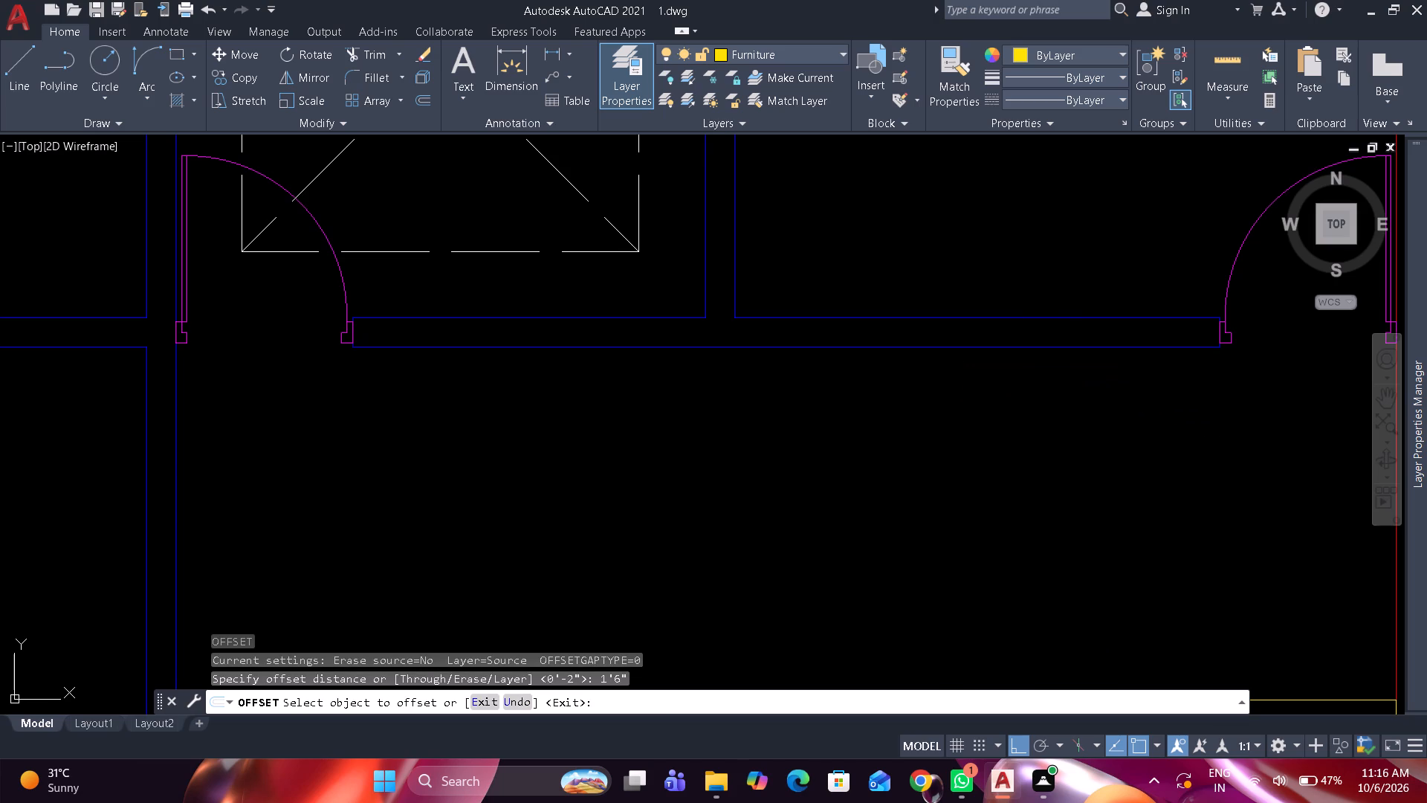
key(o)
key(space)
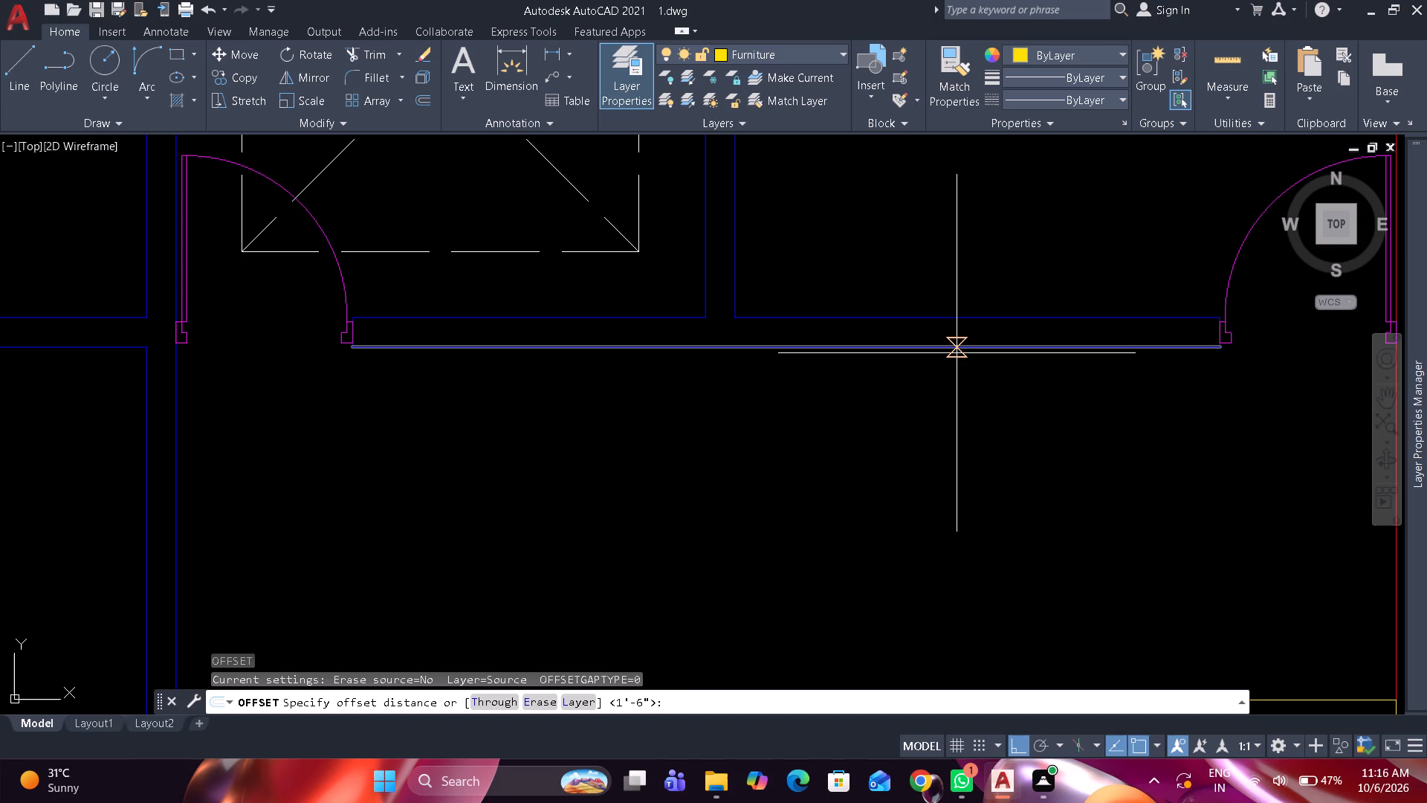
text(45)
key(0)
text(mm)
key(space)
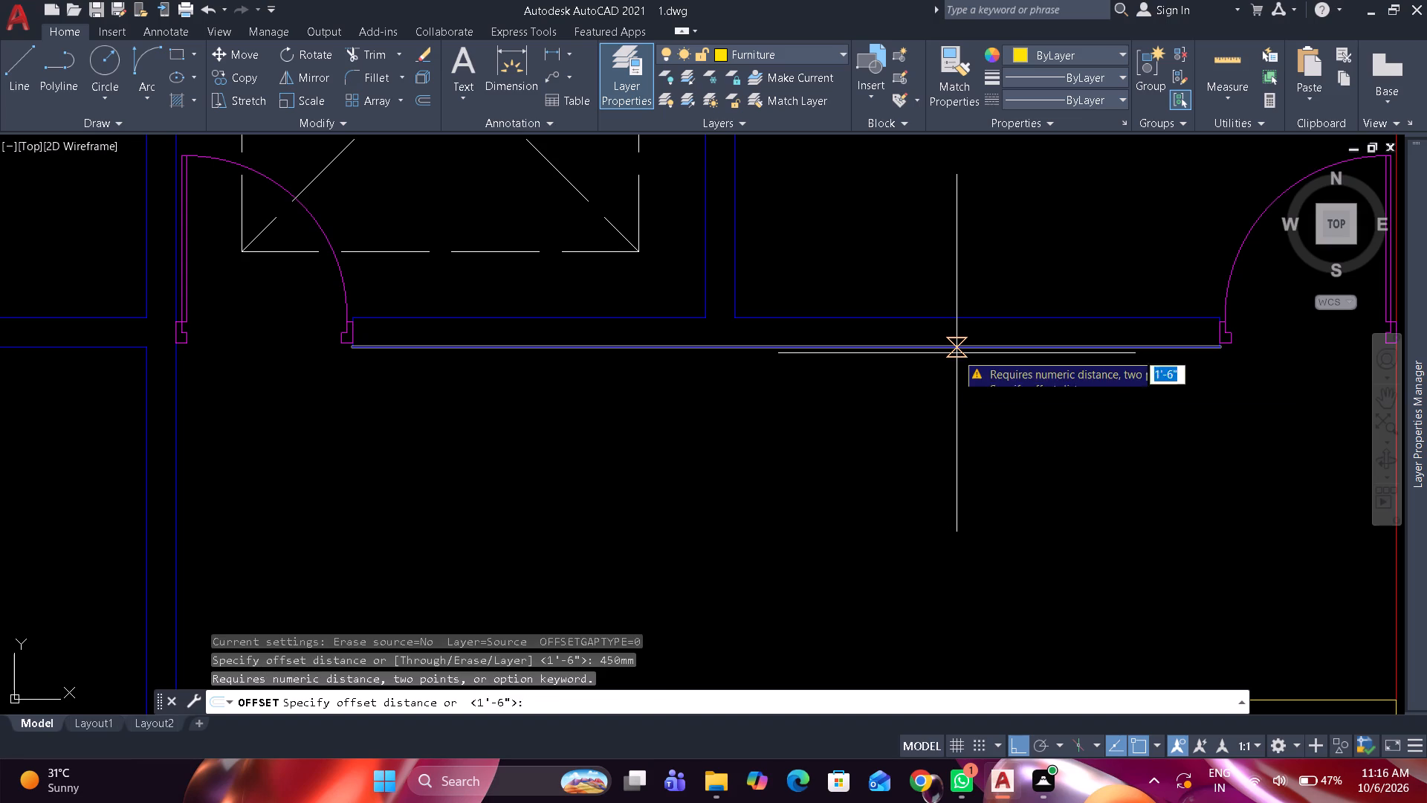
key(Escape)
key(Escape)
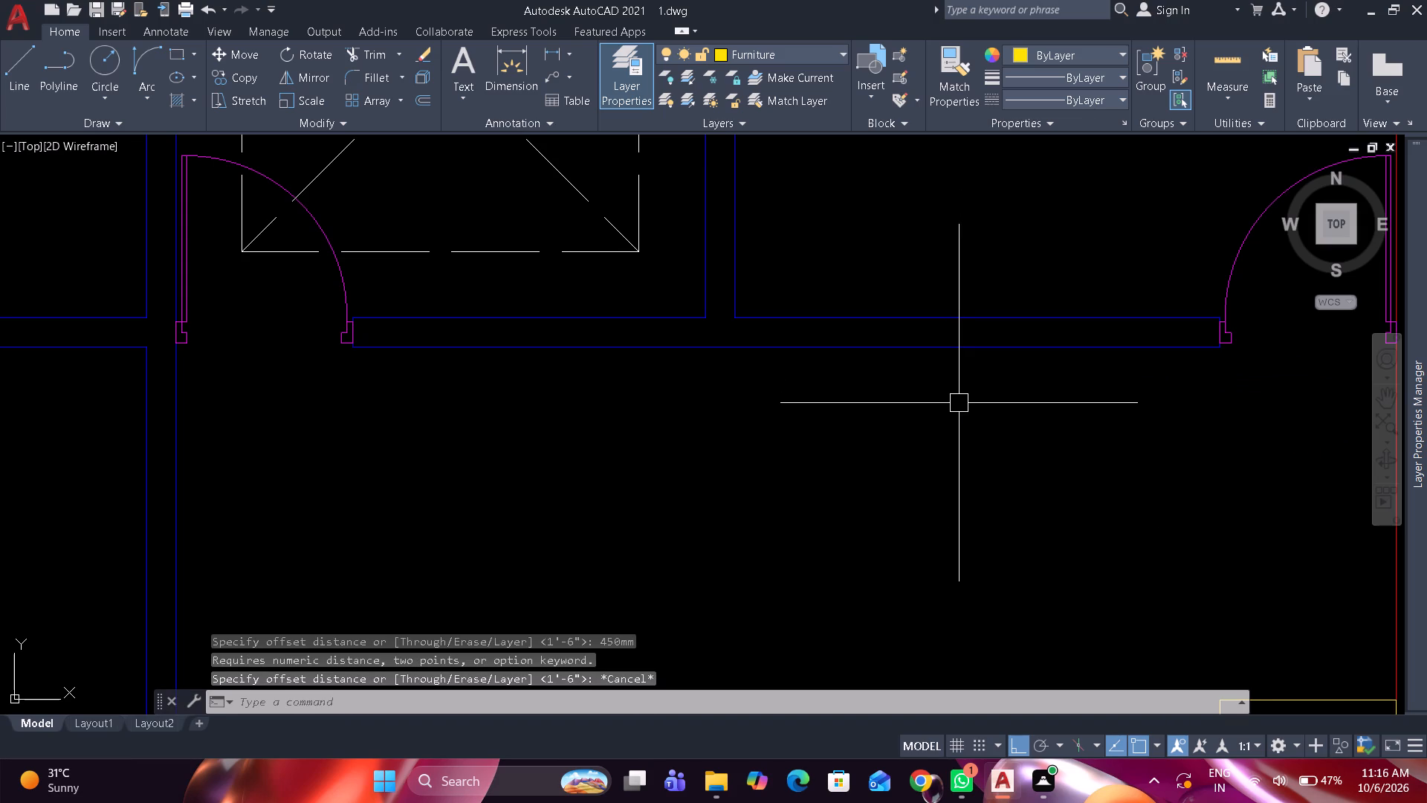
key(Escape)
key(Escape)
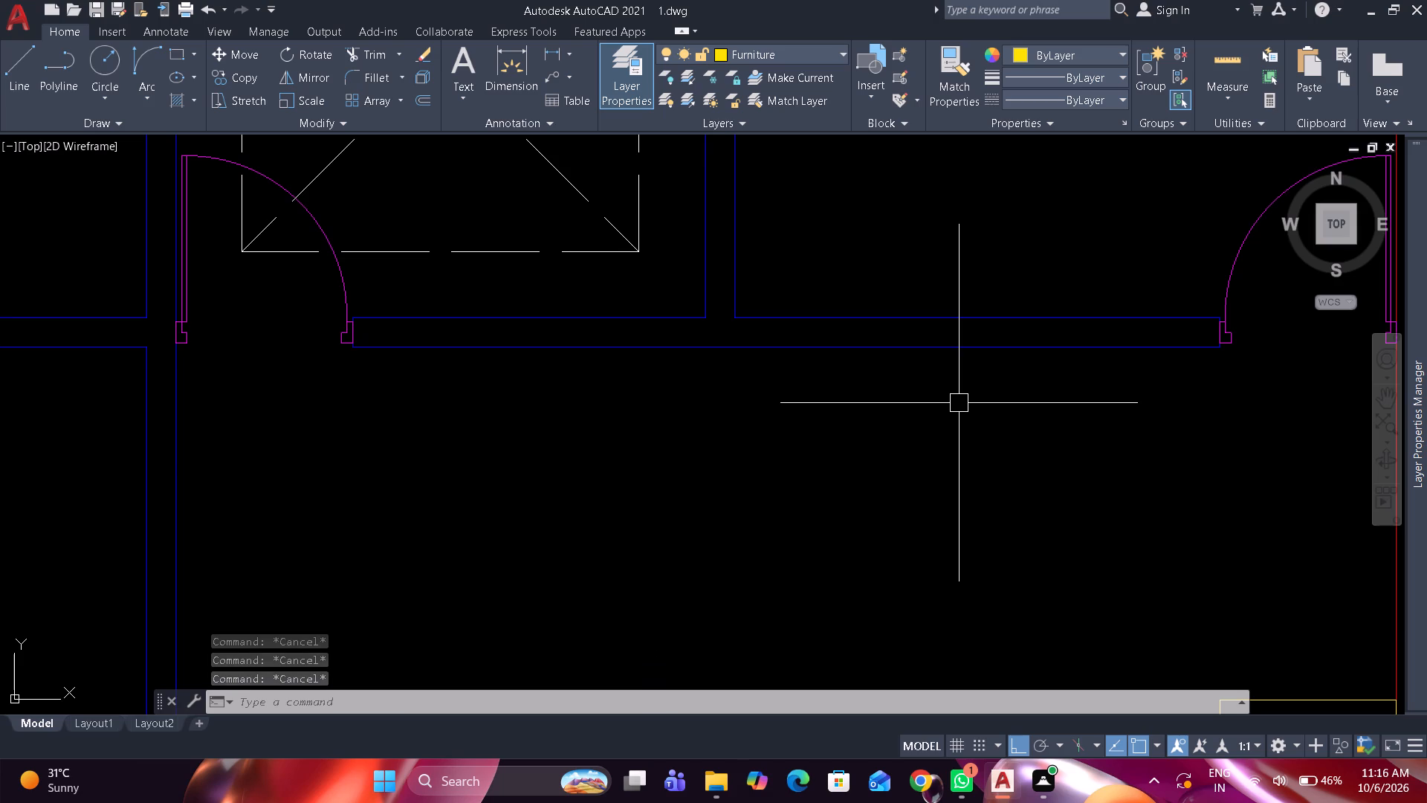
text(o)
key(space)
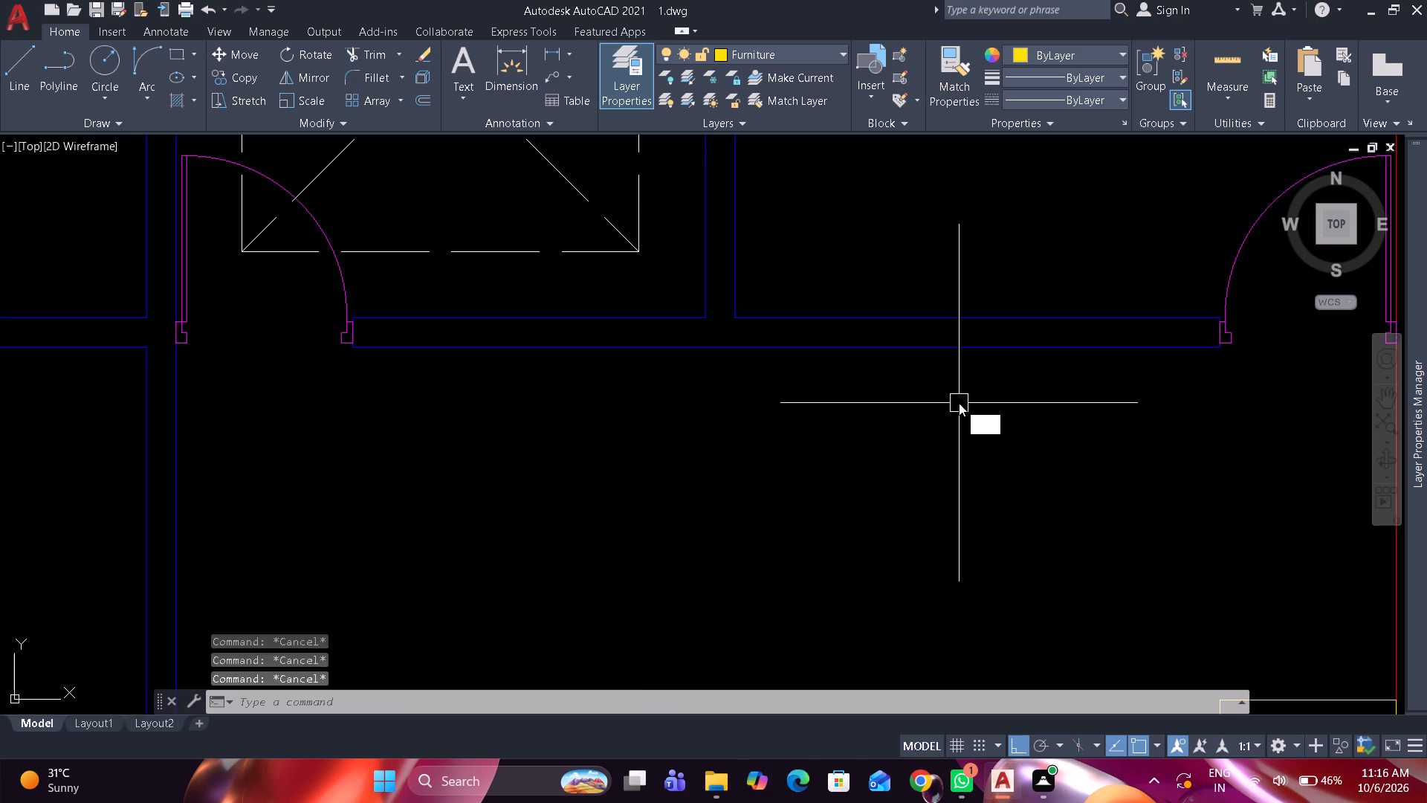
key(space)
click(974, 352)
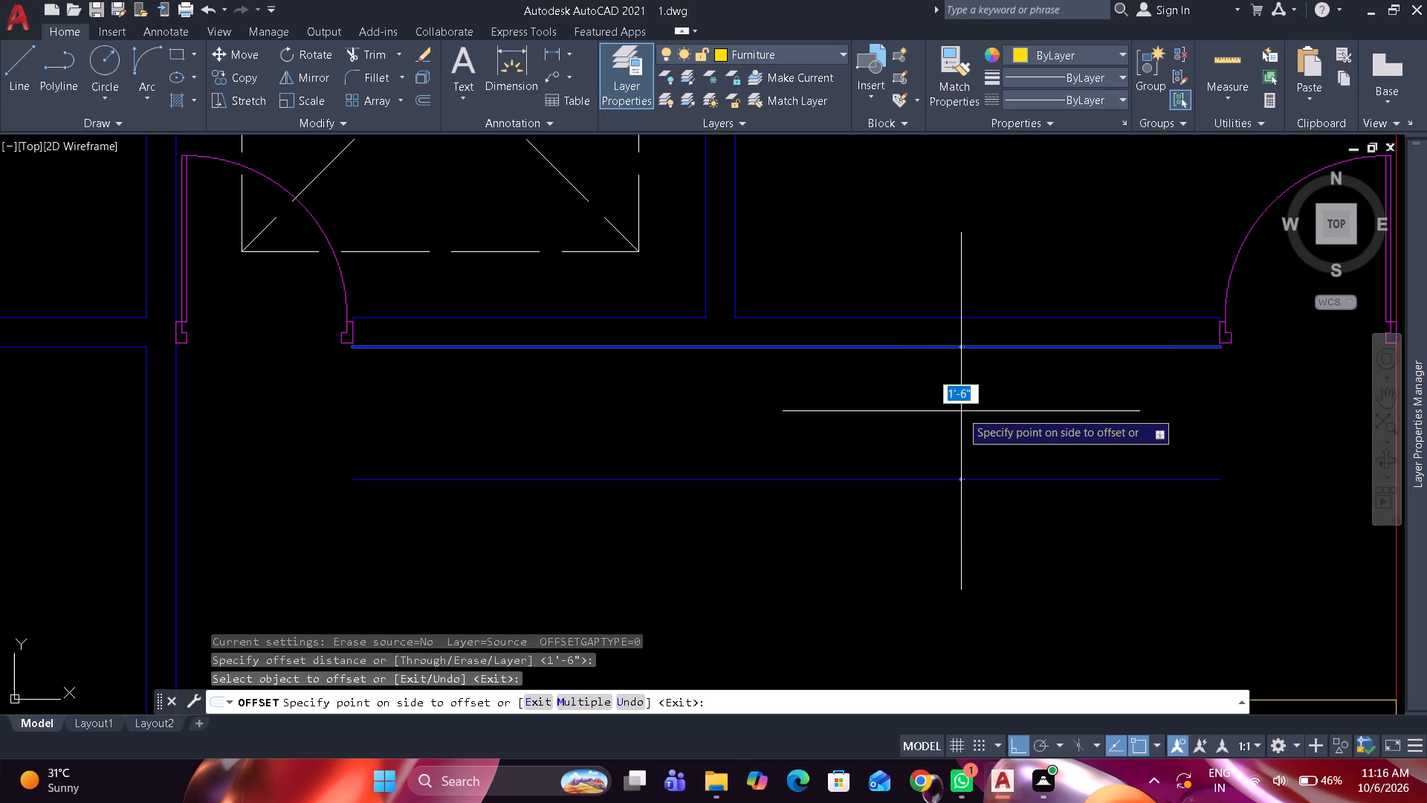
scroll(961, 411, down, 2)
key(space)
Offset the south line of the northeast bedroom's north wall 1'3" southward into the bedroom.
key(space)
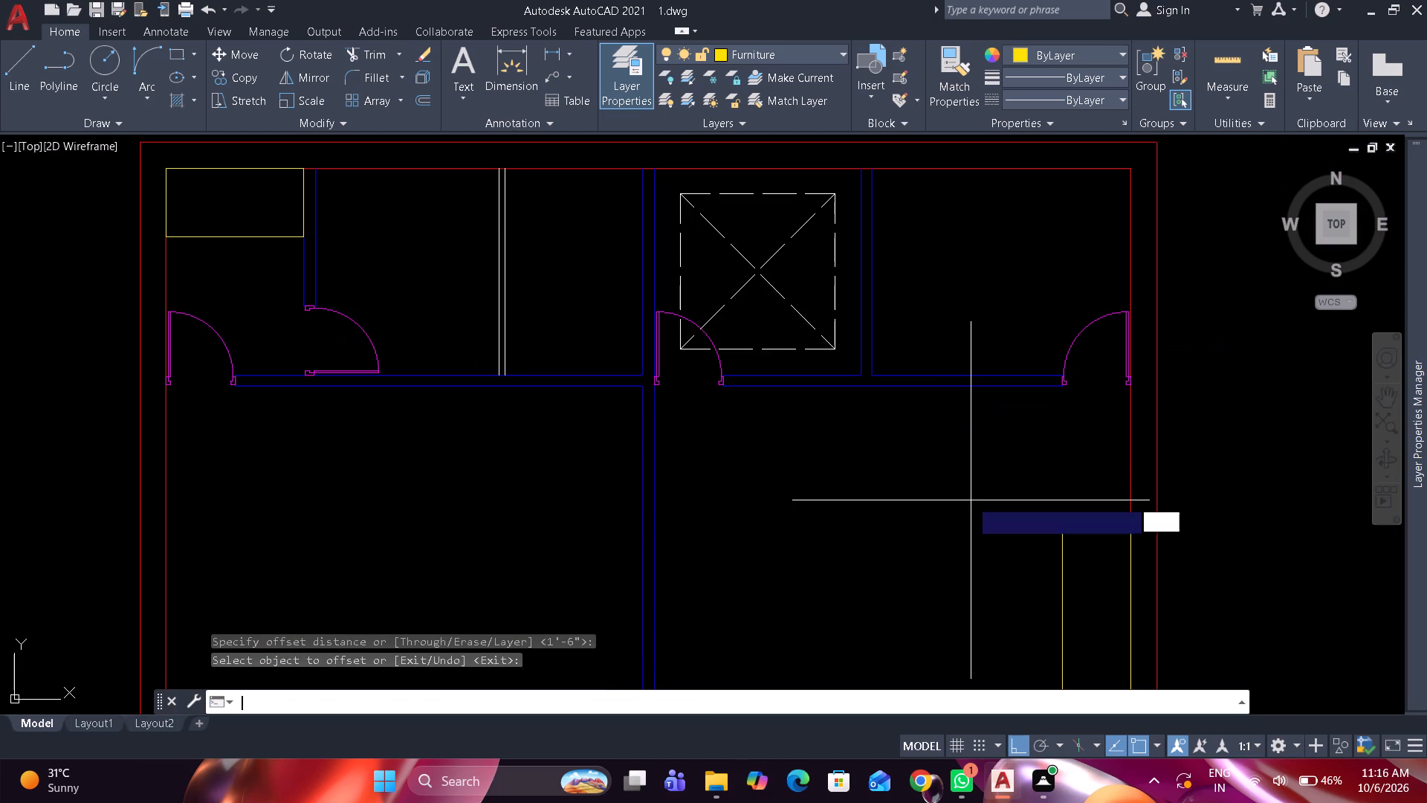
text(1')
text(3")
key(space)
drag(951, 388, 947, 399)
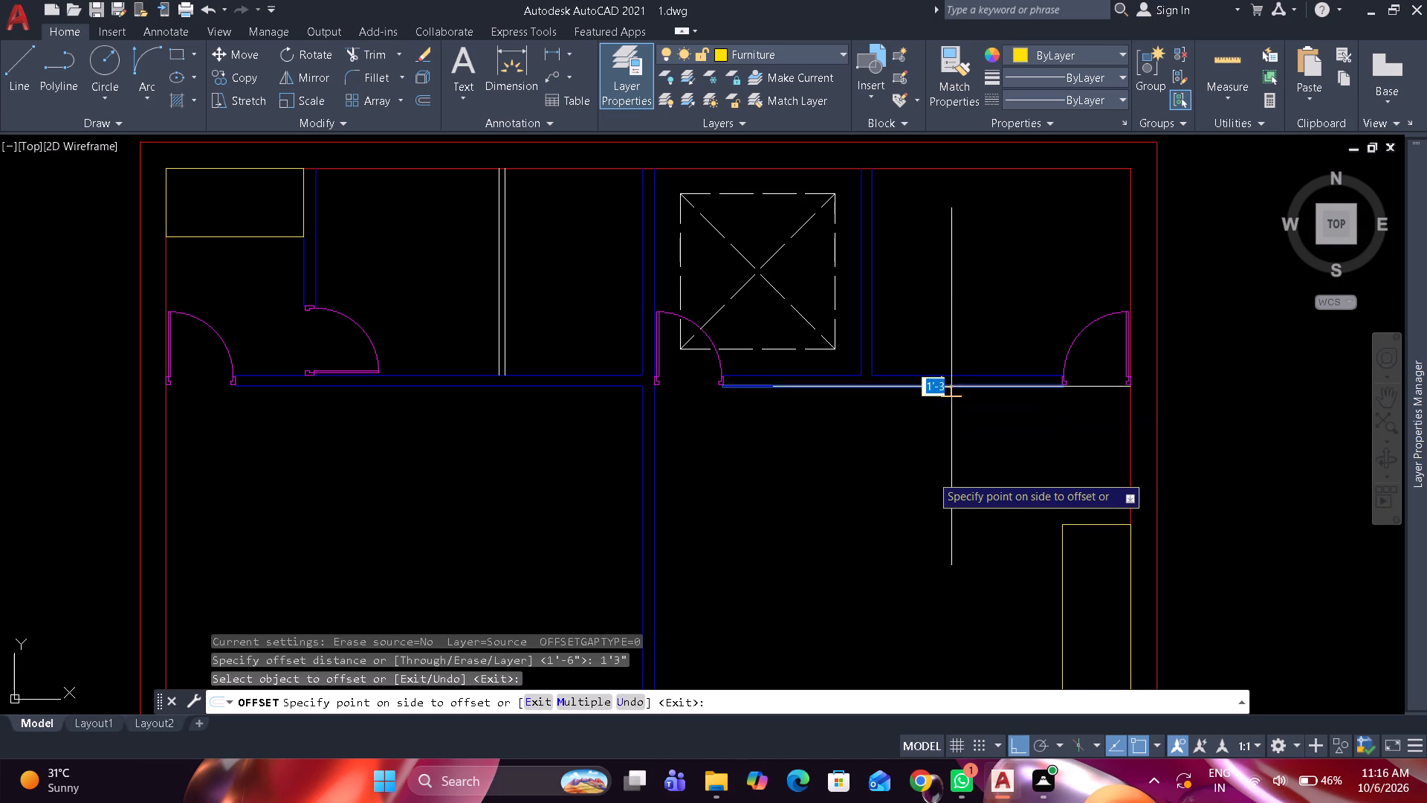
click(931, 484)
key(space)
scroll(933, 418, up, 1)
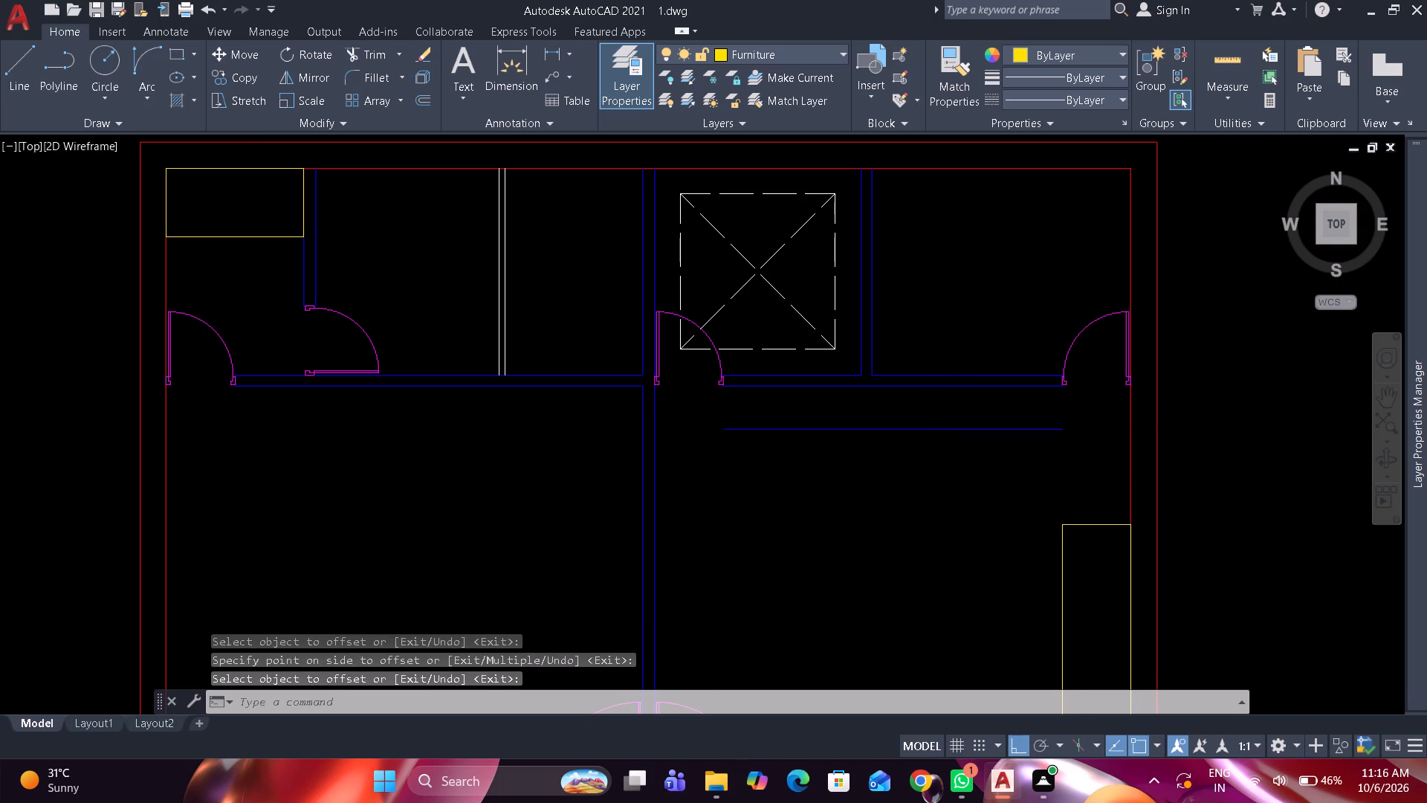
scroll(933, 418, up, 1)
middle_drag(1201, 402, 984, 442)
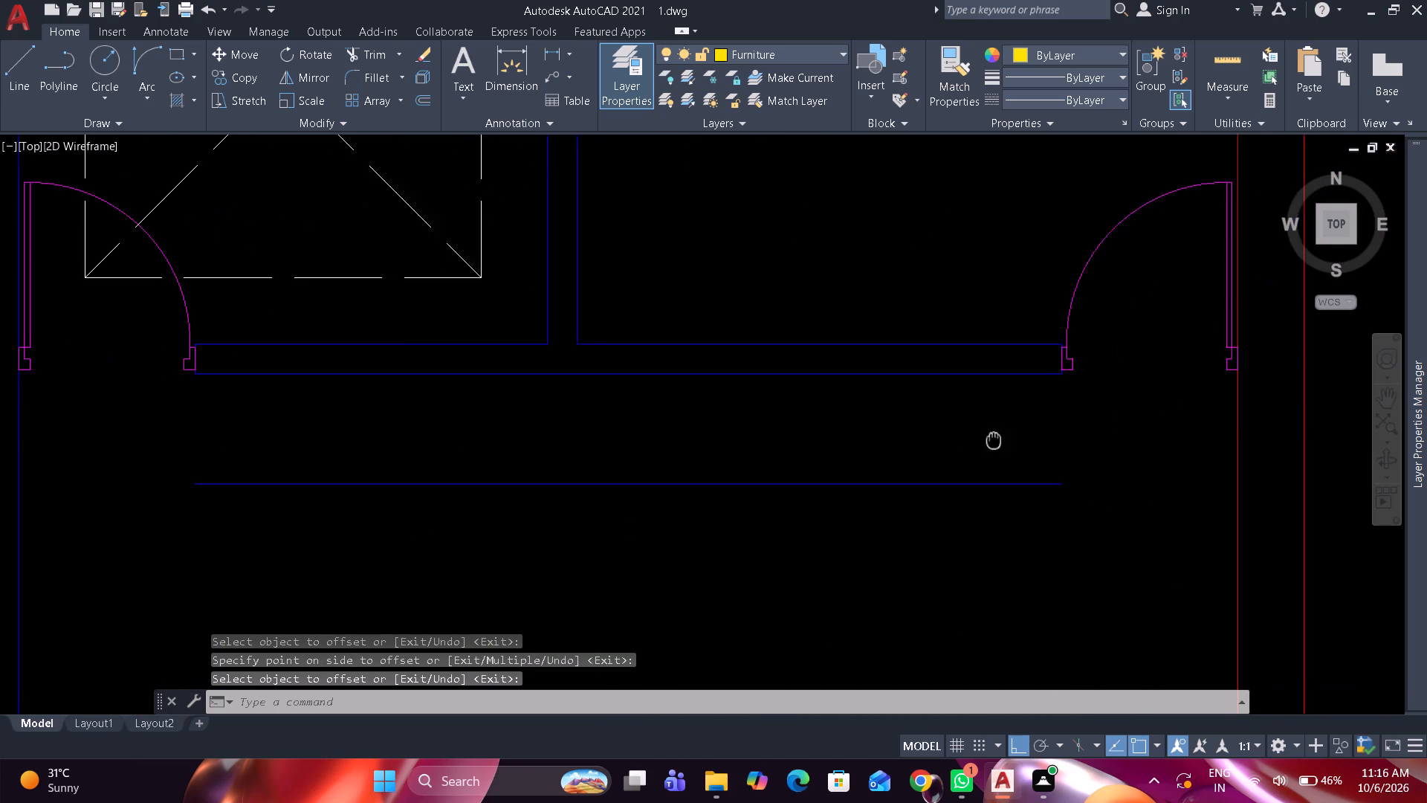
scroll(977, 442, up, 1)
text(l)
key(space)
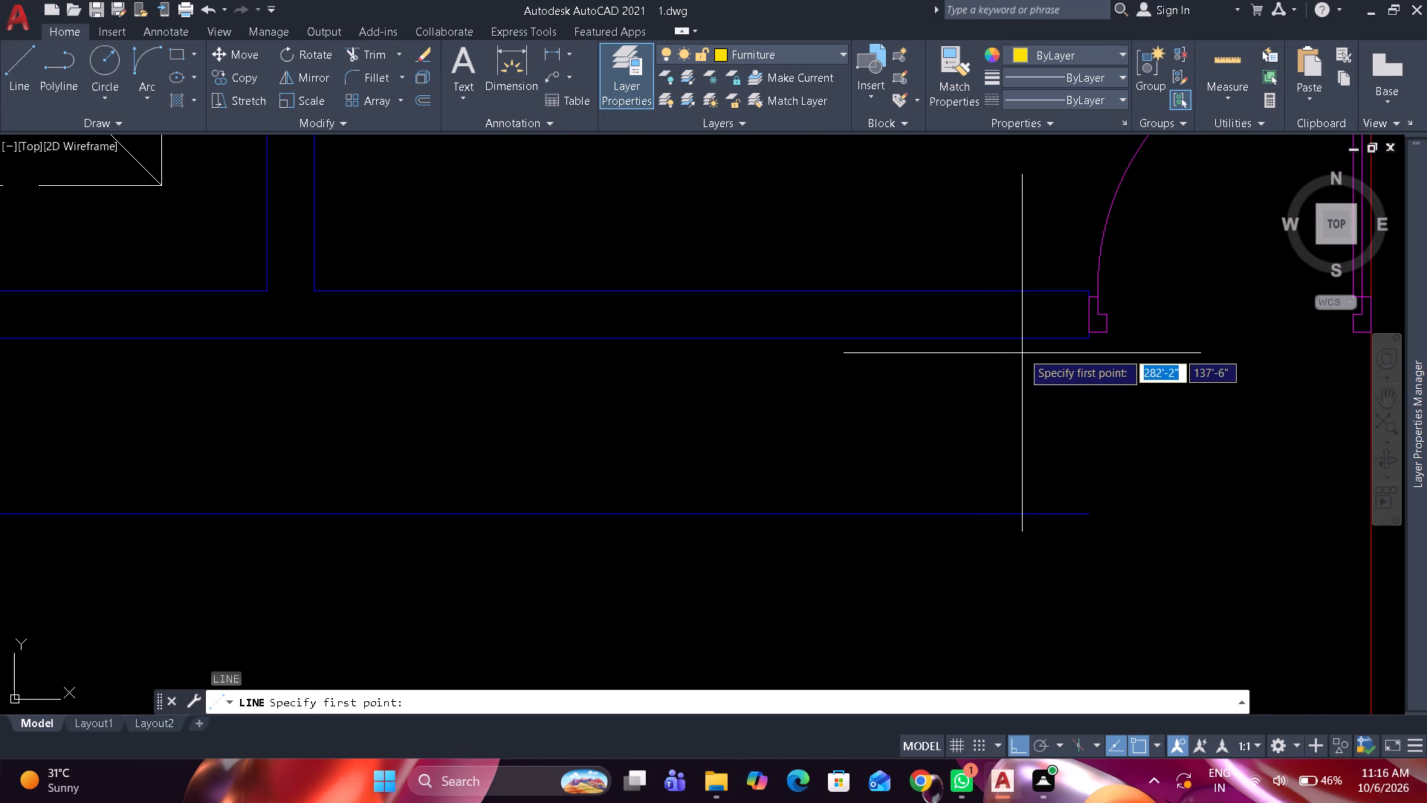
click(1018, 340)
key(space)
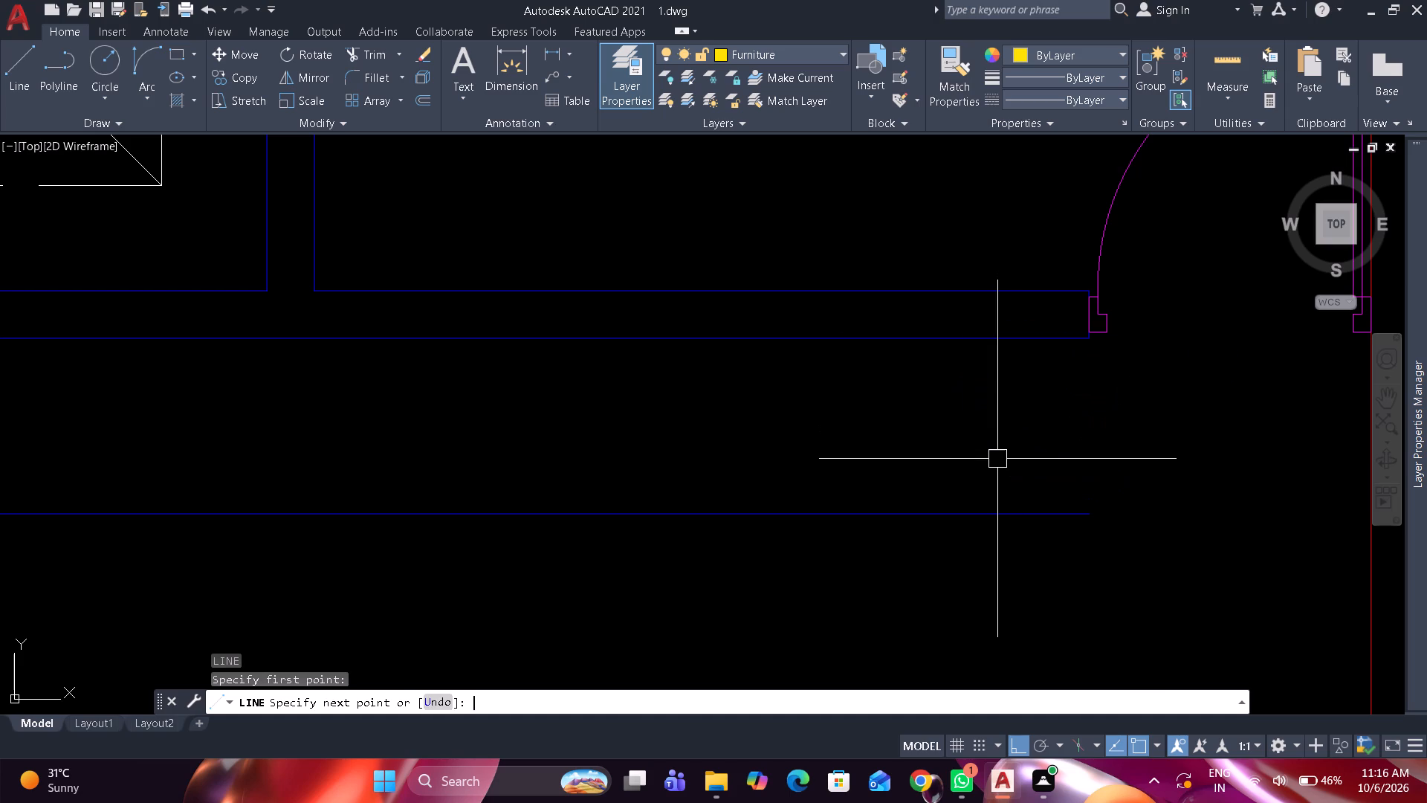
Offset the wall-end line beside the eastern door in the northeast bedroom's north wall 10" westward as a guide.
scroll(1086, 404, up, 1)
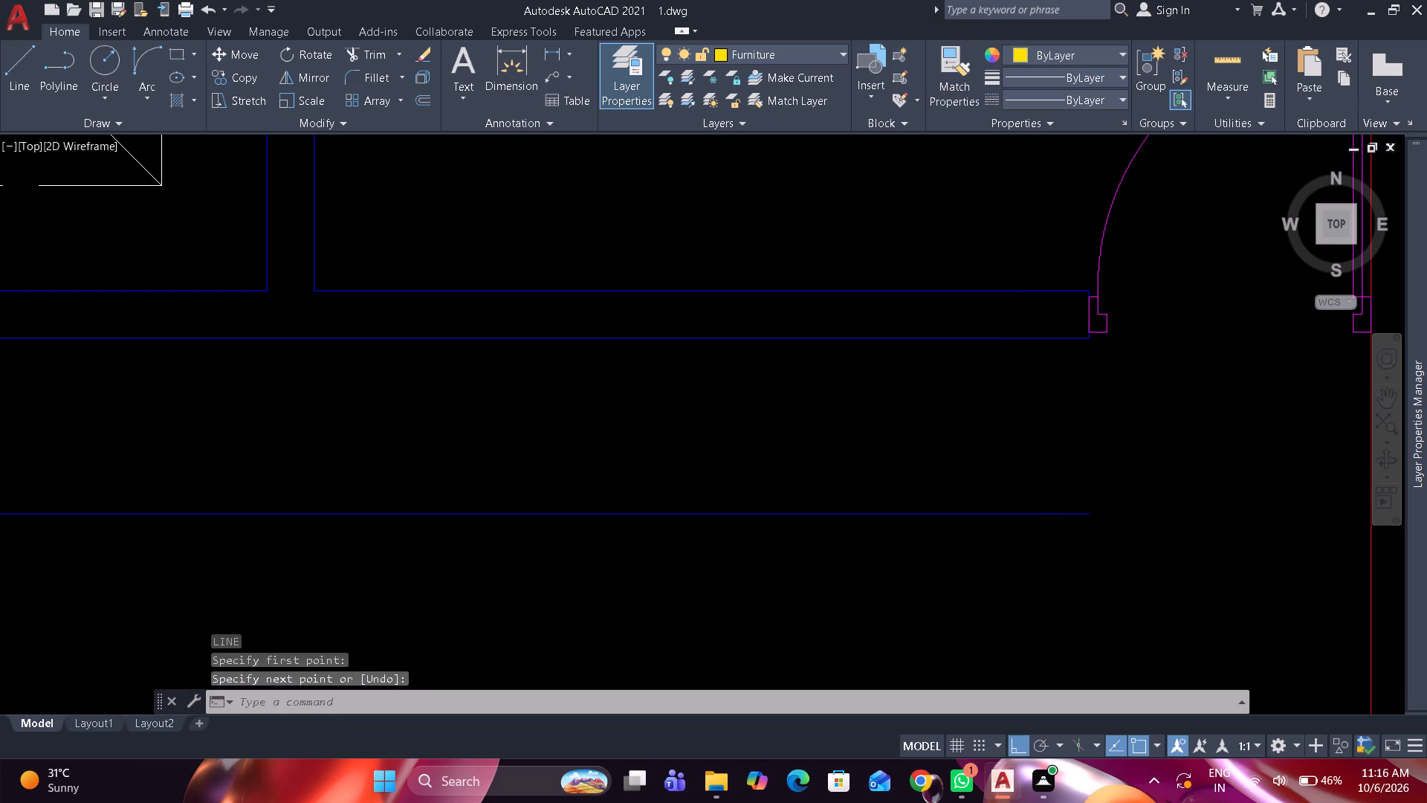
text(o)
key(space)
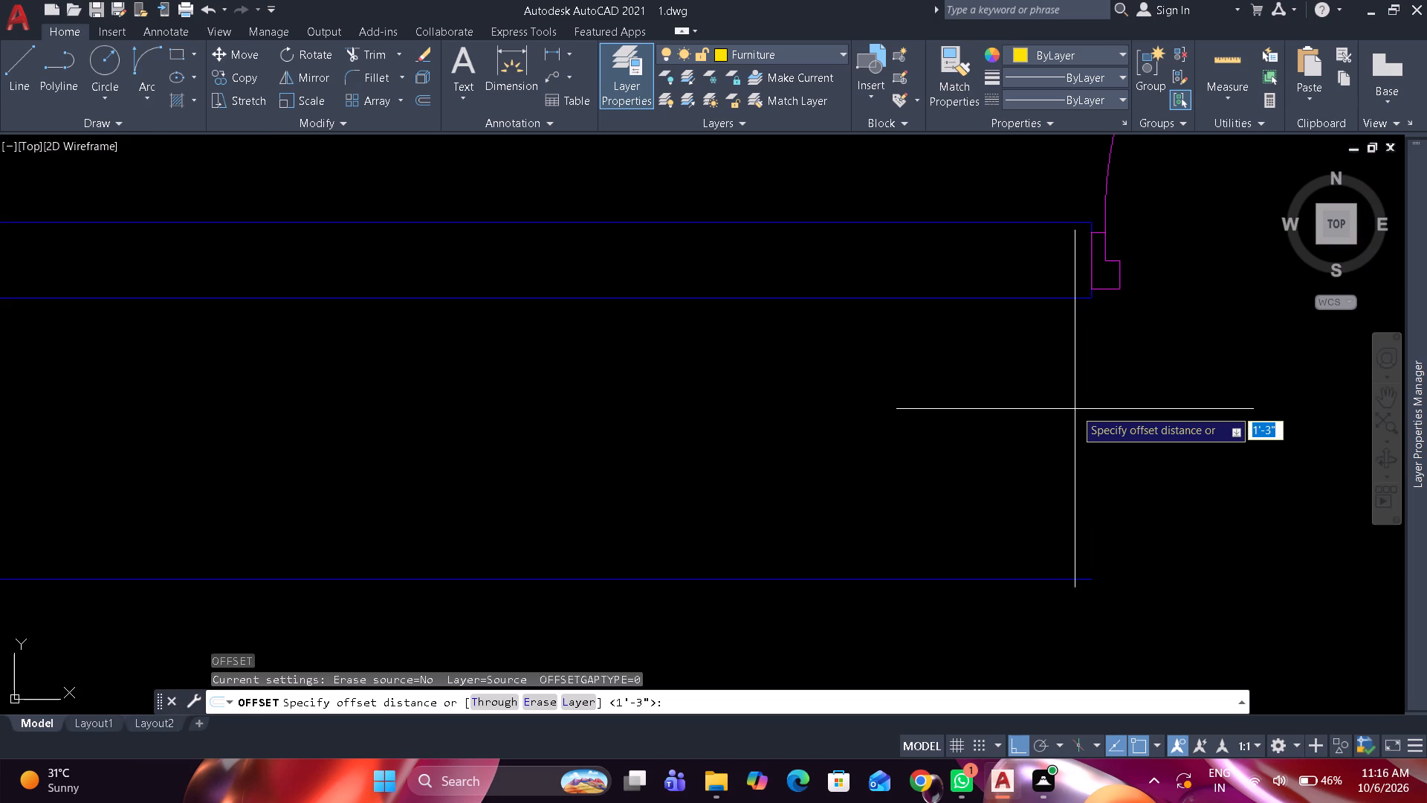
text(10)
key(shift+quotedbl)
key(space)
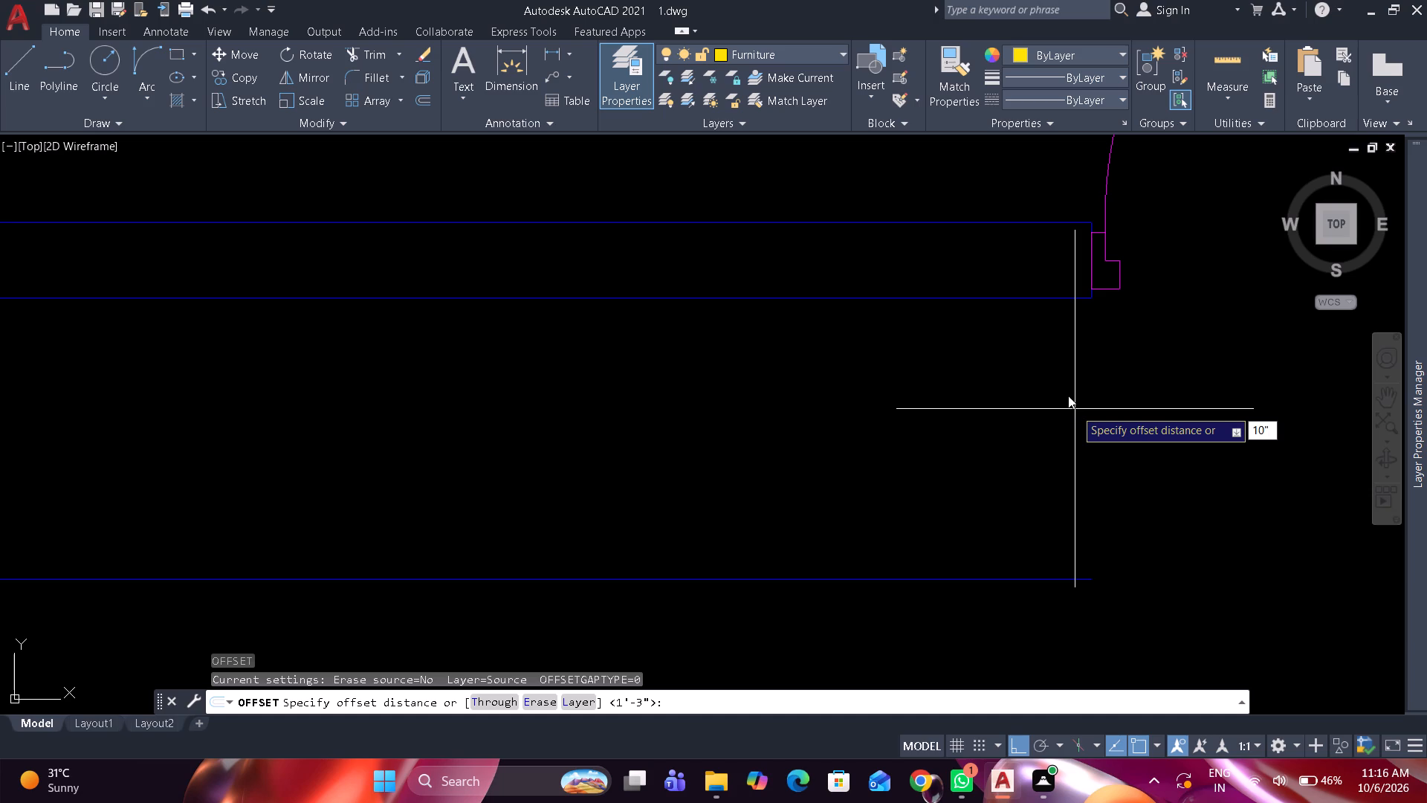
scroll(1087, 265, up, 3)
click(1101, 315)
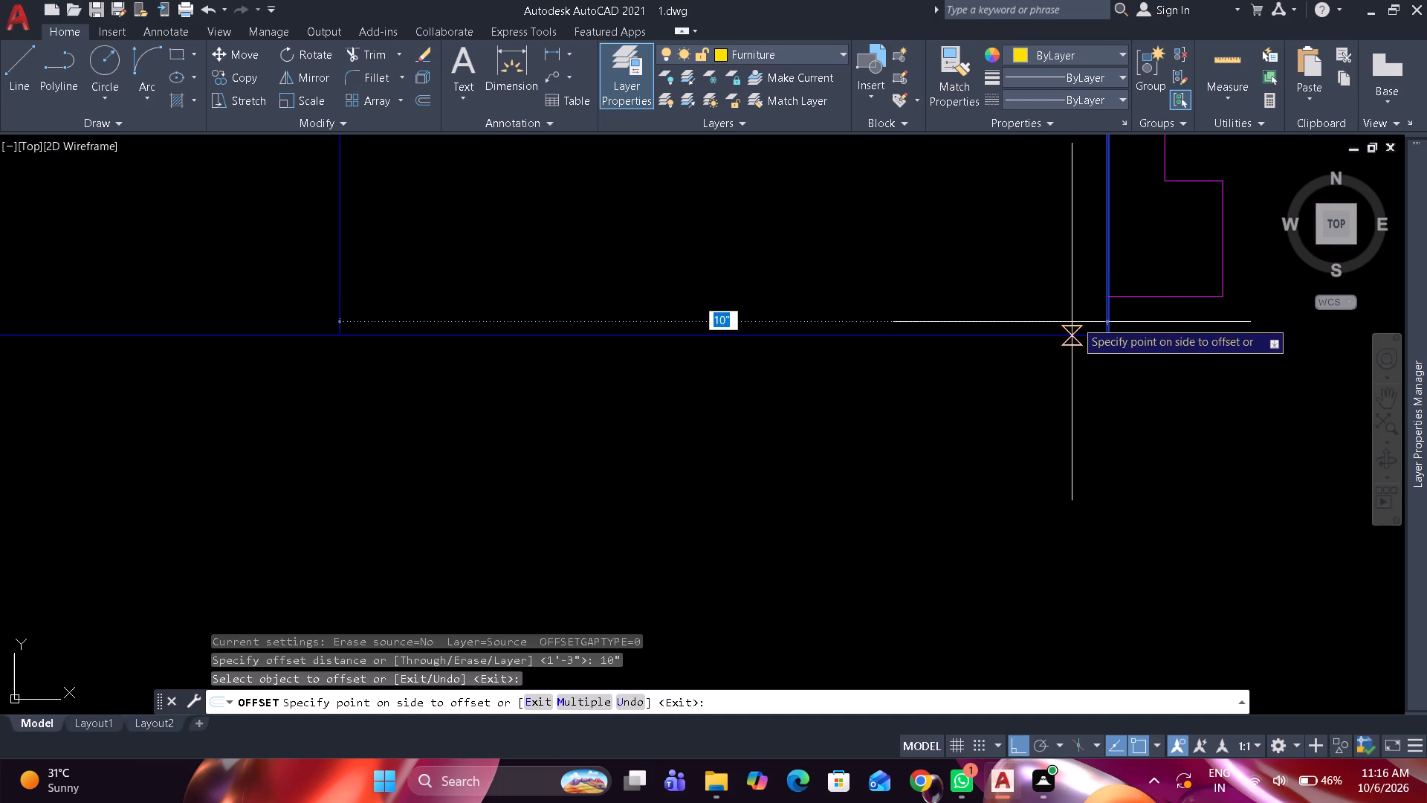
scroll(1068, 323, down, 3)
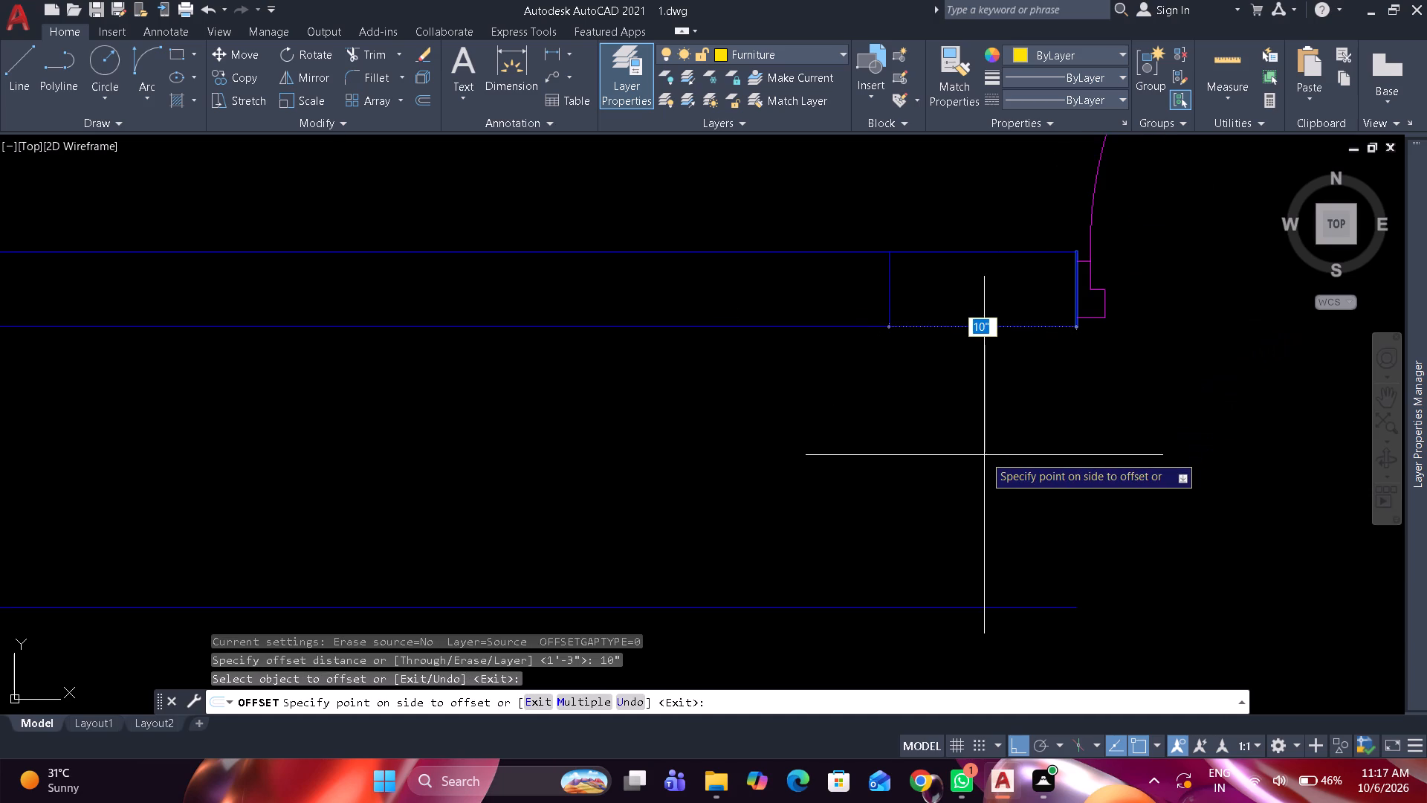
click(984, 455)
key(space)
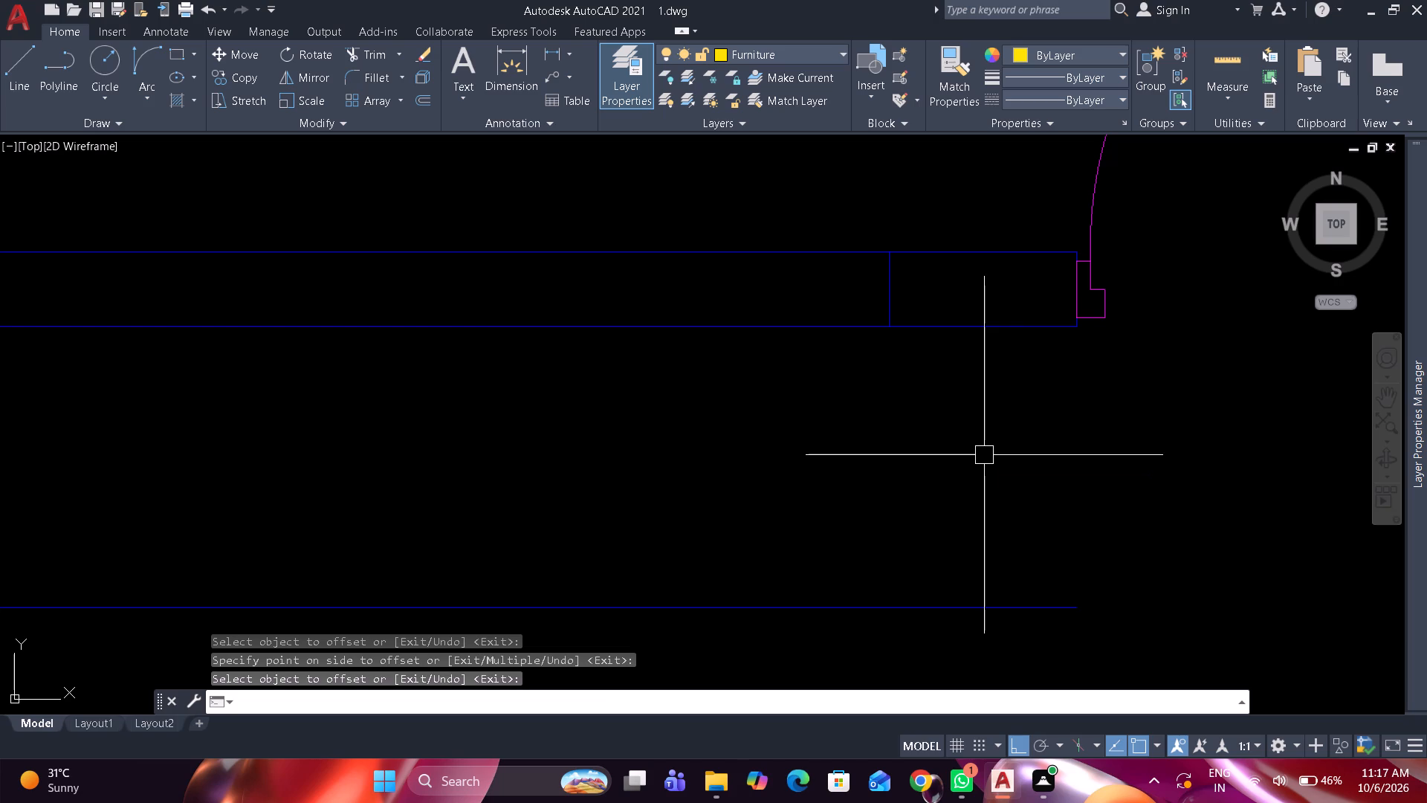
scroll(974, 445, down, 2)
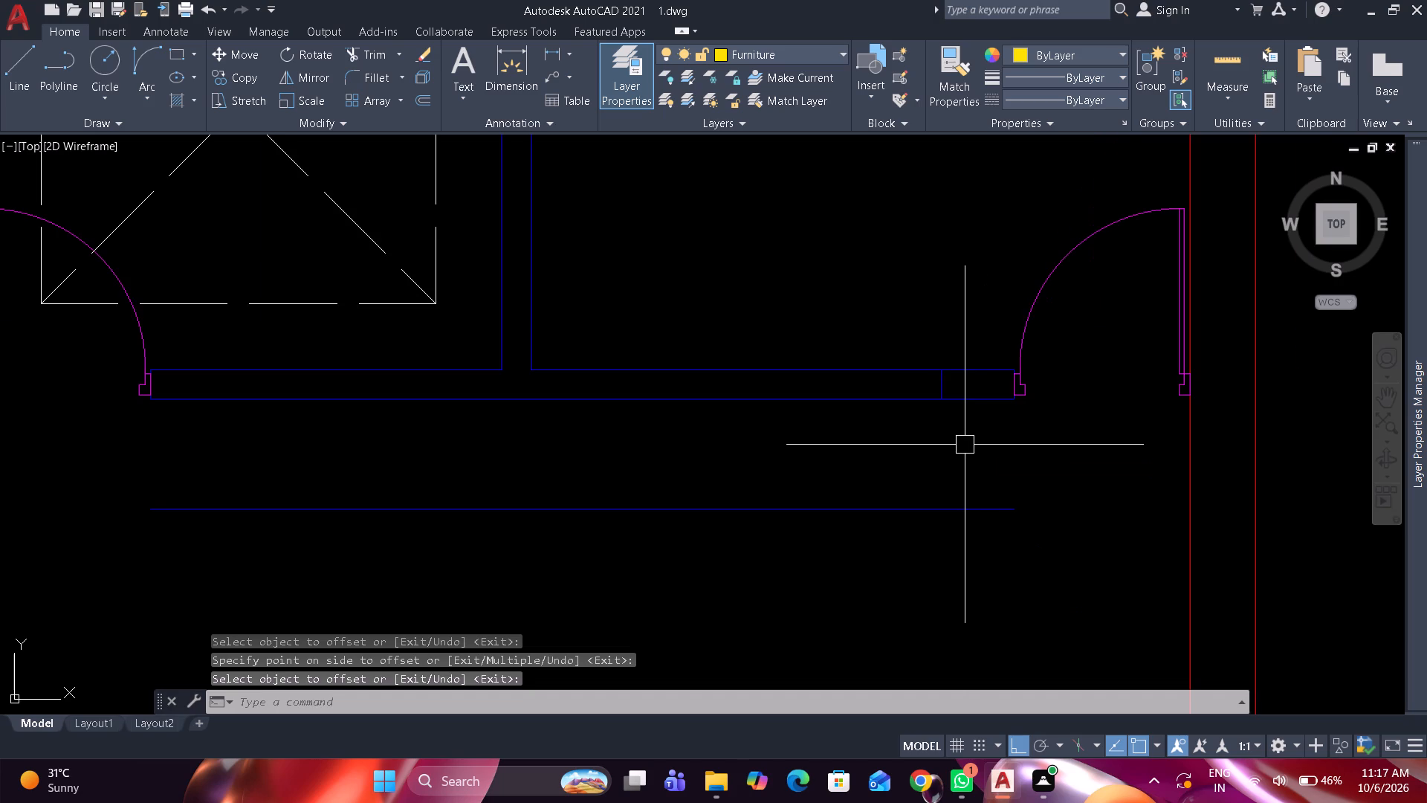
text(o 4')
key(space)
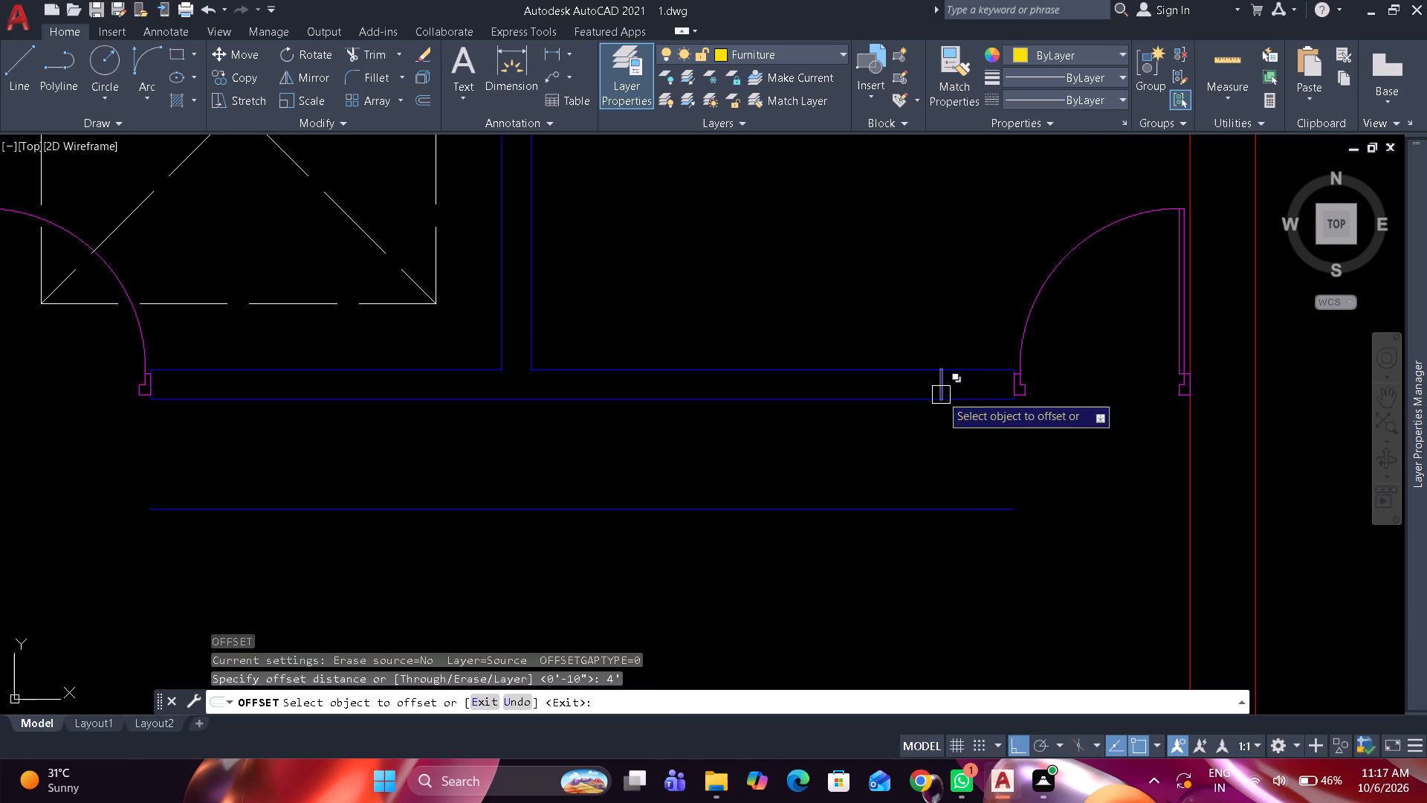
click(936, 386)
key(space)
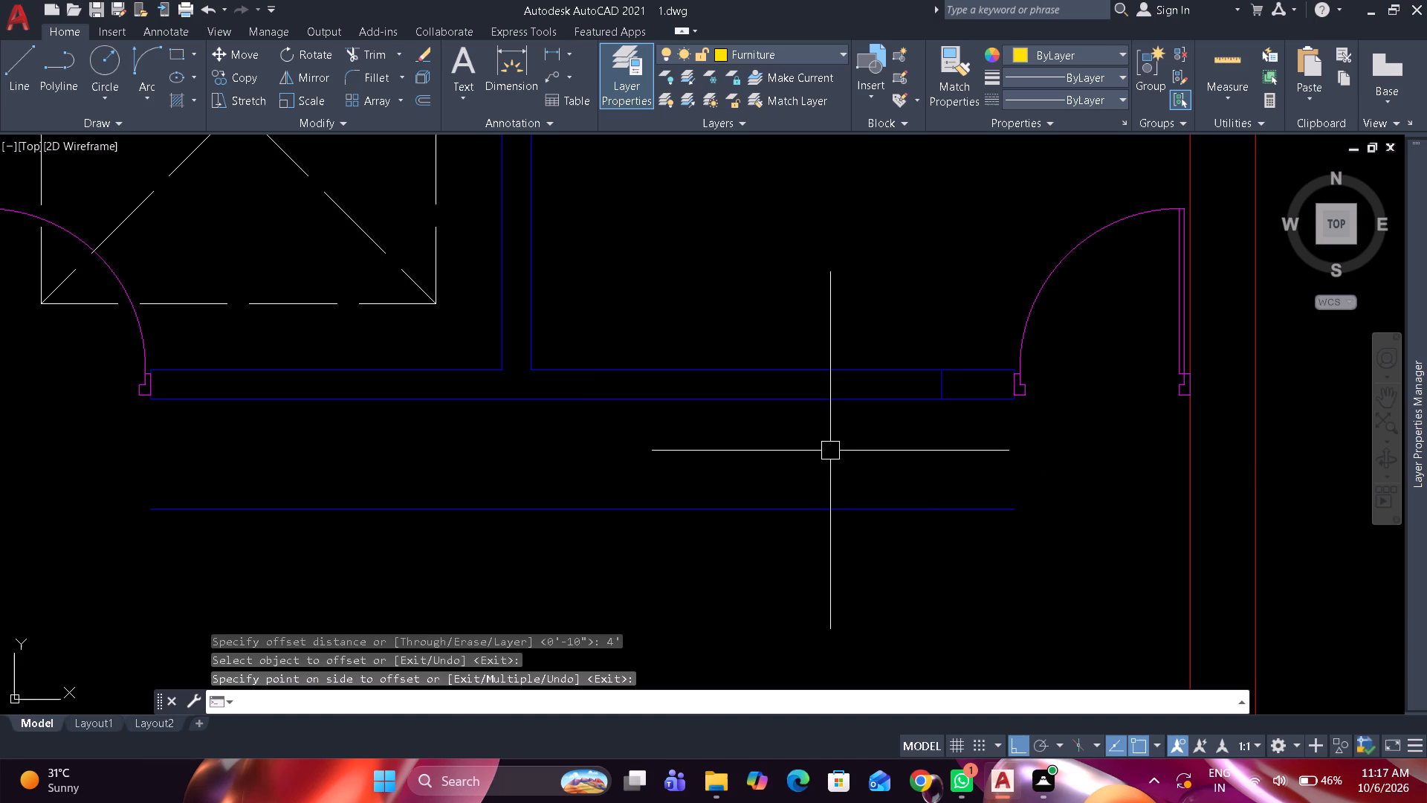
Offset the 10" guide line 5'6" westward along the bedroom's north wall, setting the distance by two picked points.
text(o)
key(space)
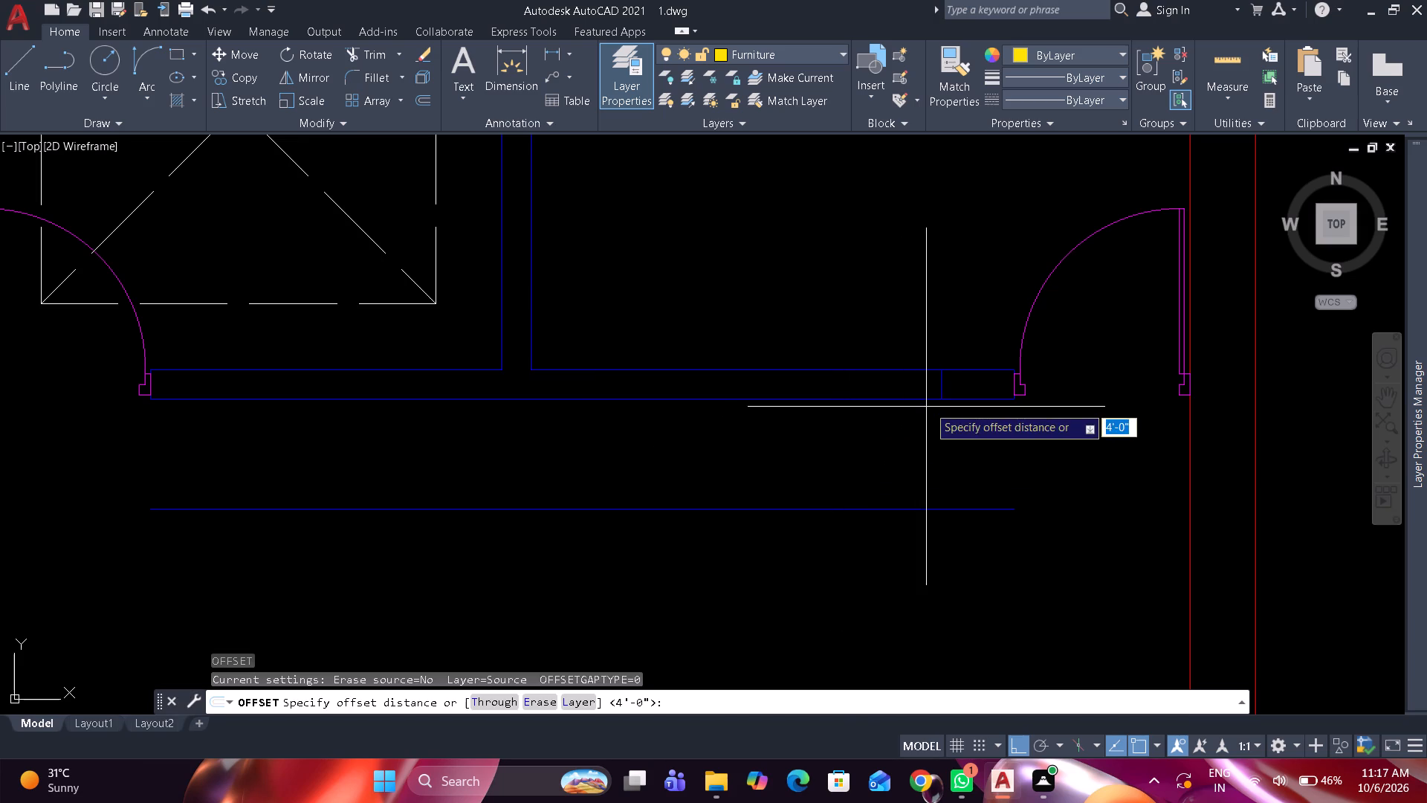
click(948, 401)
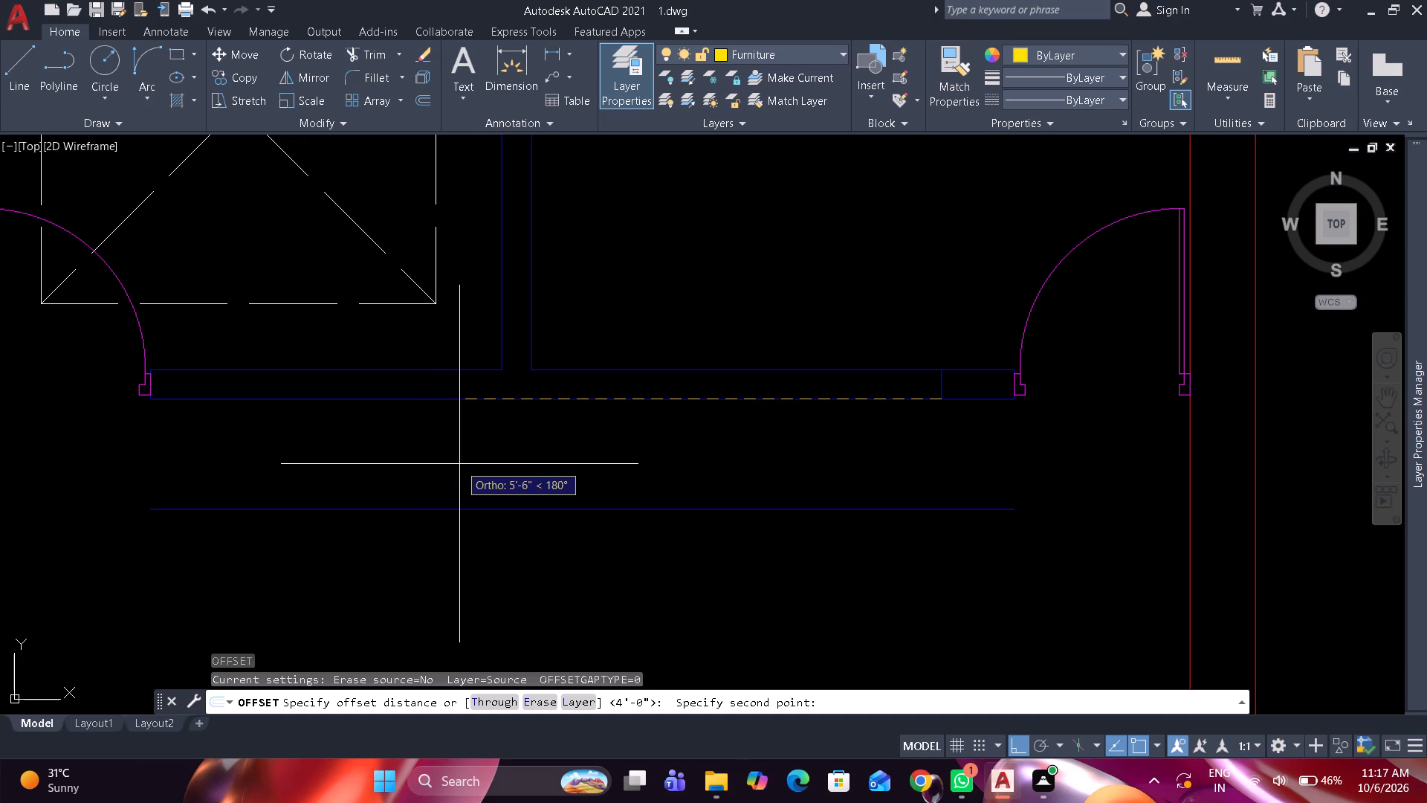
click(459, 464)
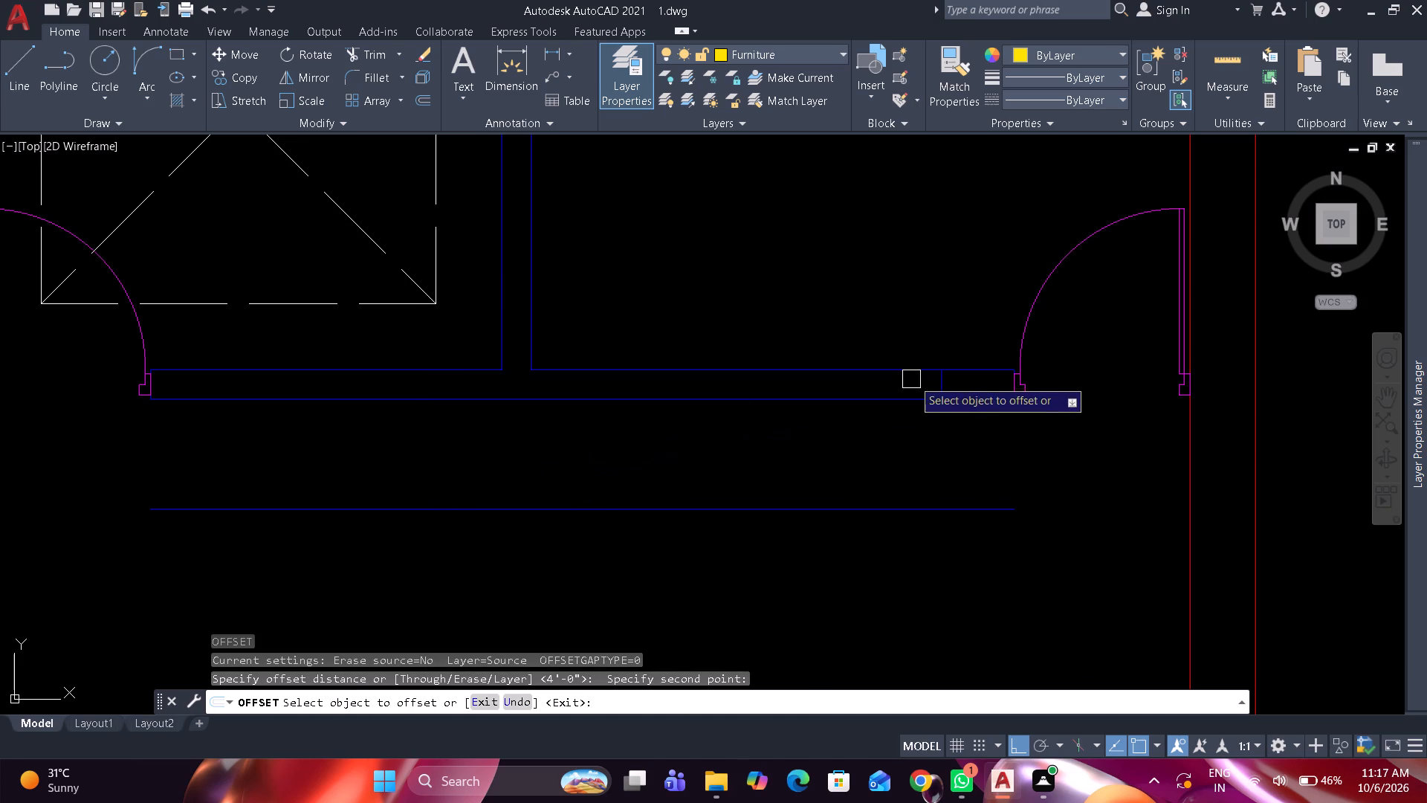
click(934, 387)
click(863, 430)
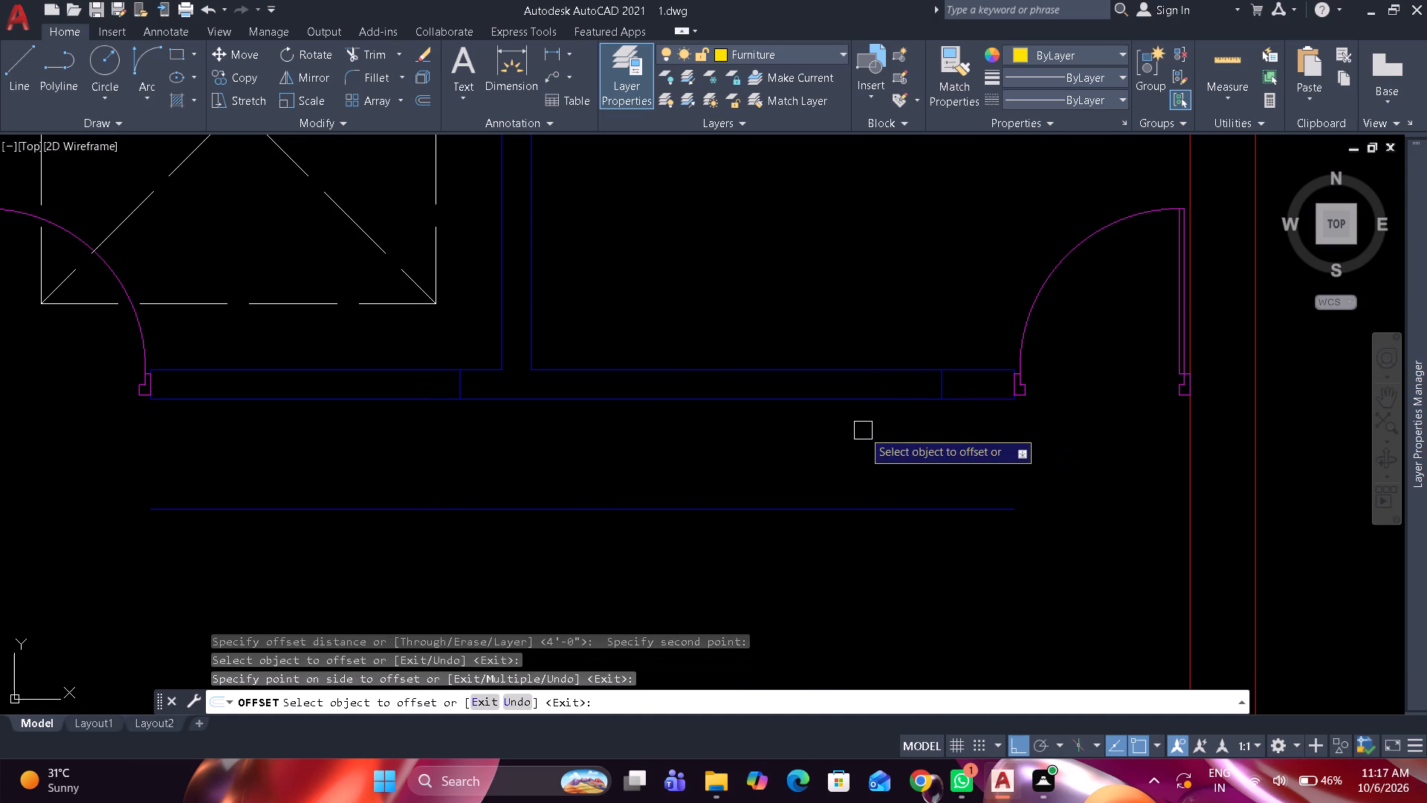
key(space)
Draw a 5'6" long furniture rectangle between the vertical guides against the wall, fitting its south edge to the 1'3" offset line.
text(rec)
key(space)
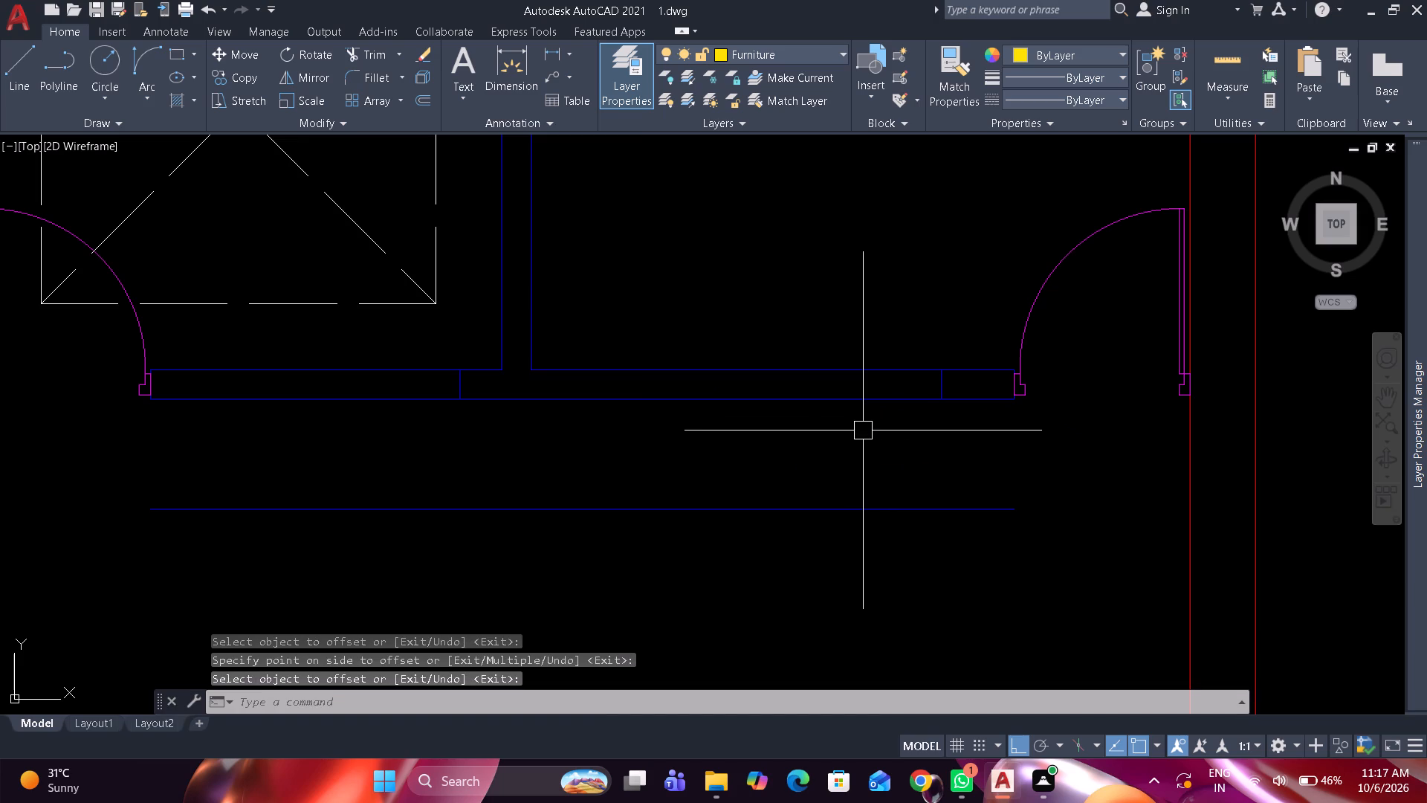
click(465, 404)
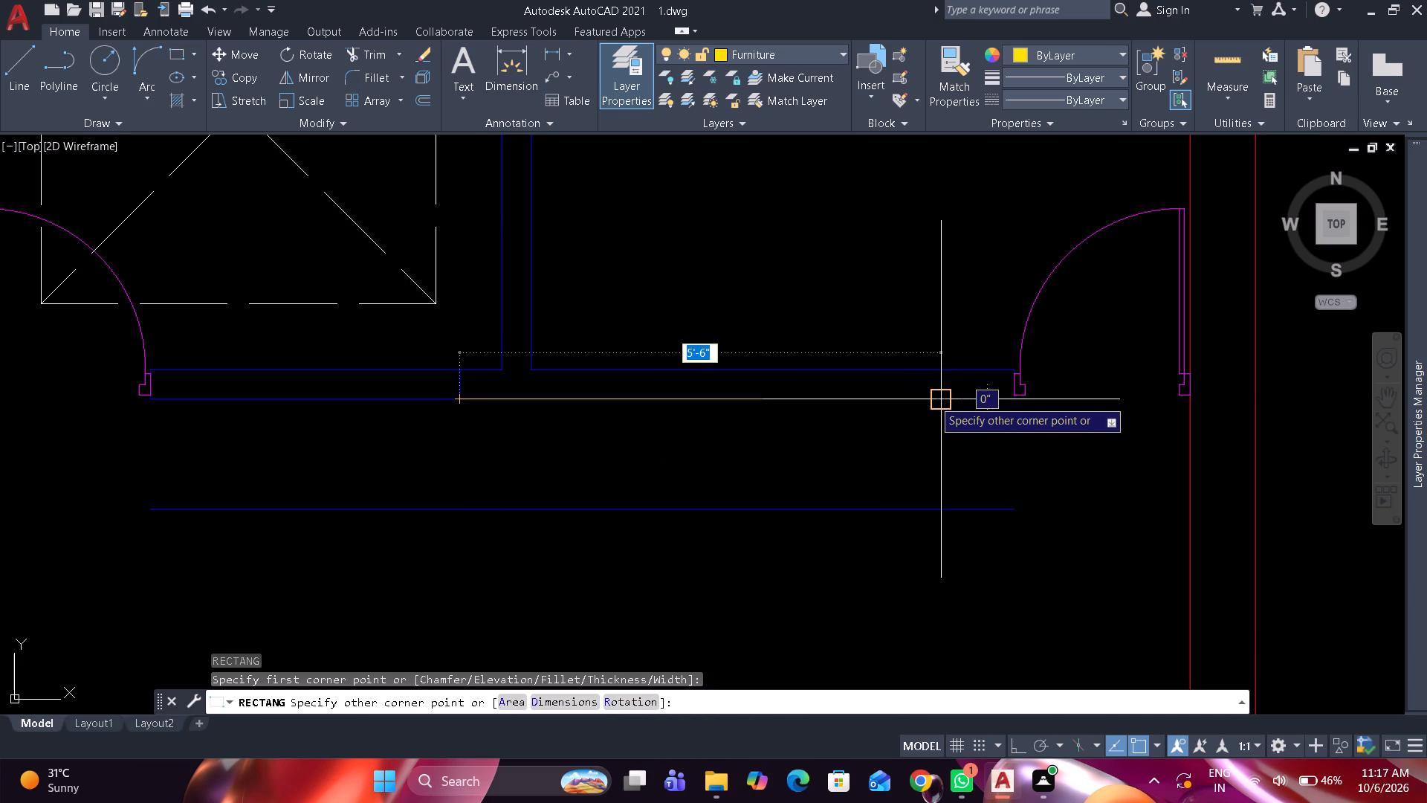
click(939, 538)
click(899, 539)
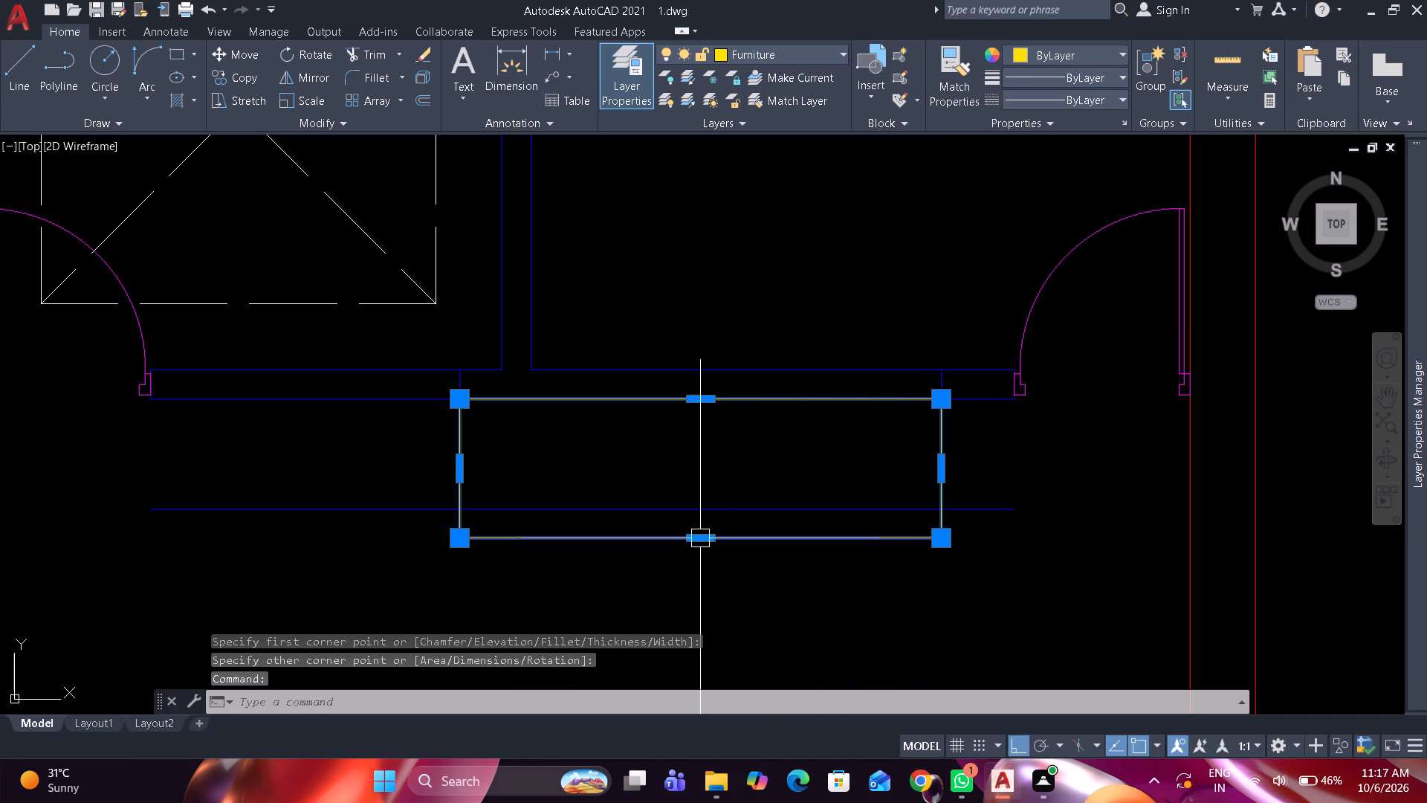
click(705, 541)
click(704, 513)
key(Escape)
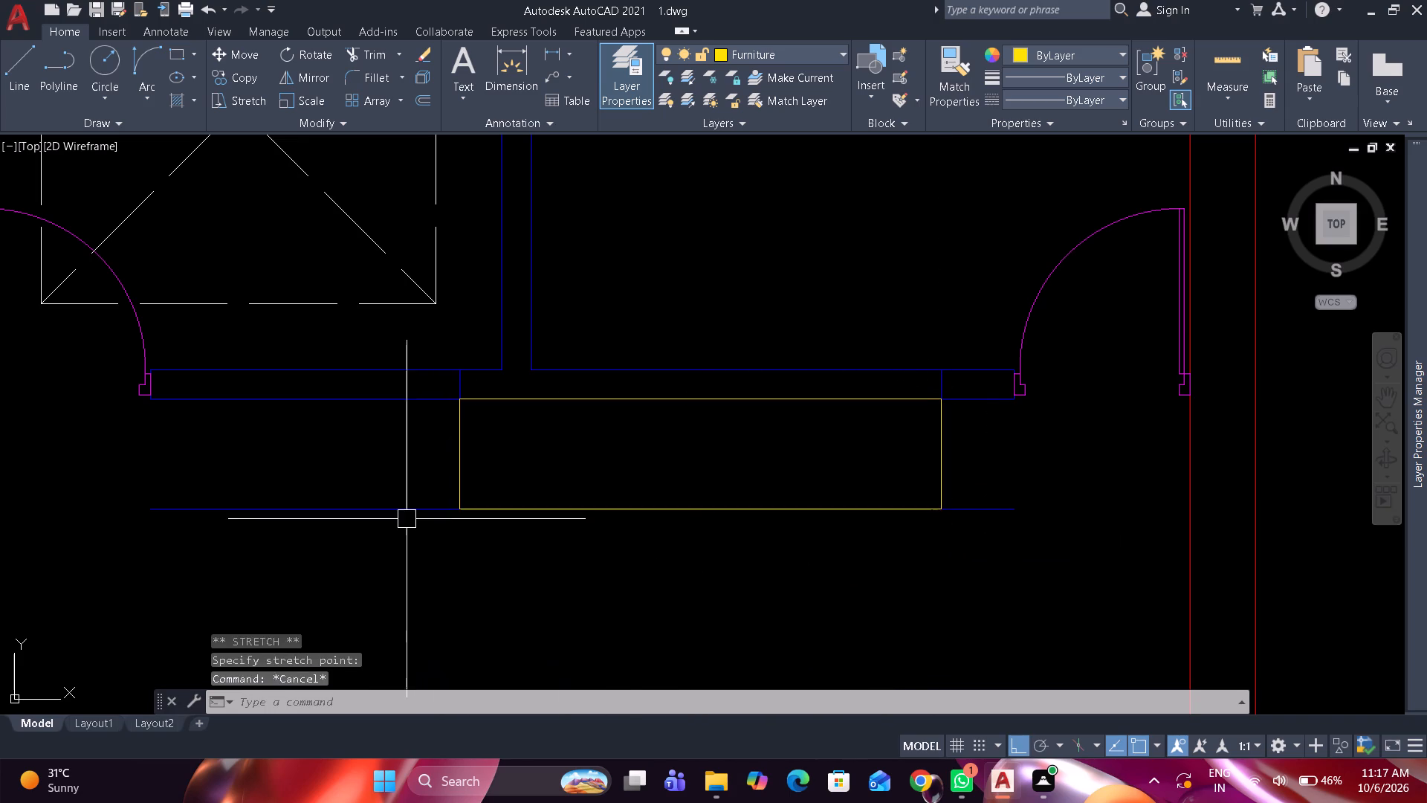
Erase the horizontal guide line and the two short vertical guide lines around the new furniture rectangle.
drag(404, 516, 392, 481)
key(e)
key(space)
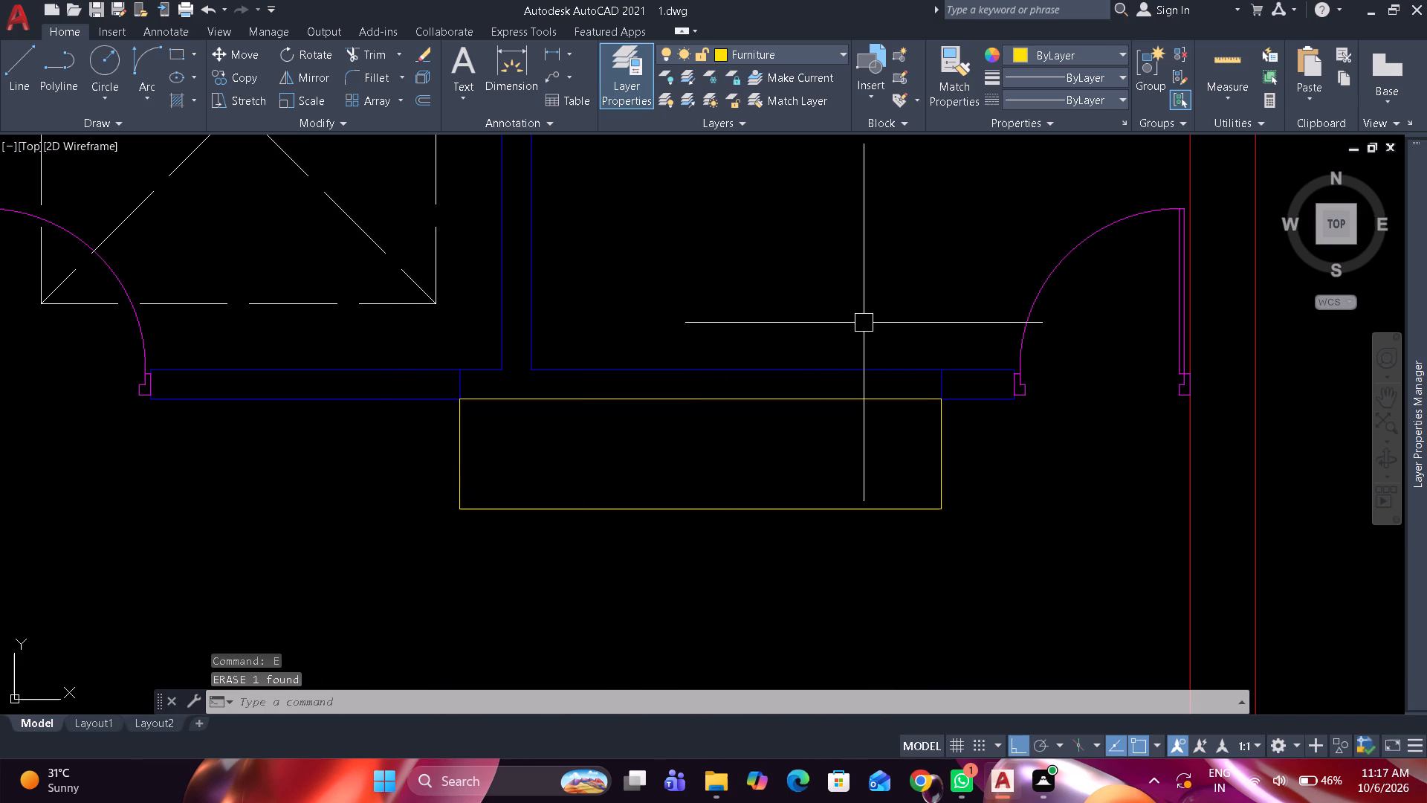
drag(876, 326, 883, 330)
click(963, 455)
key(space)
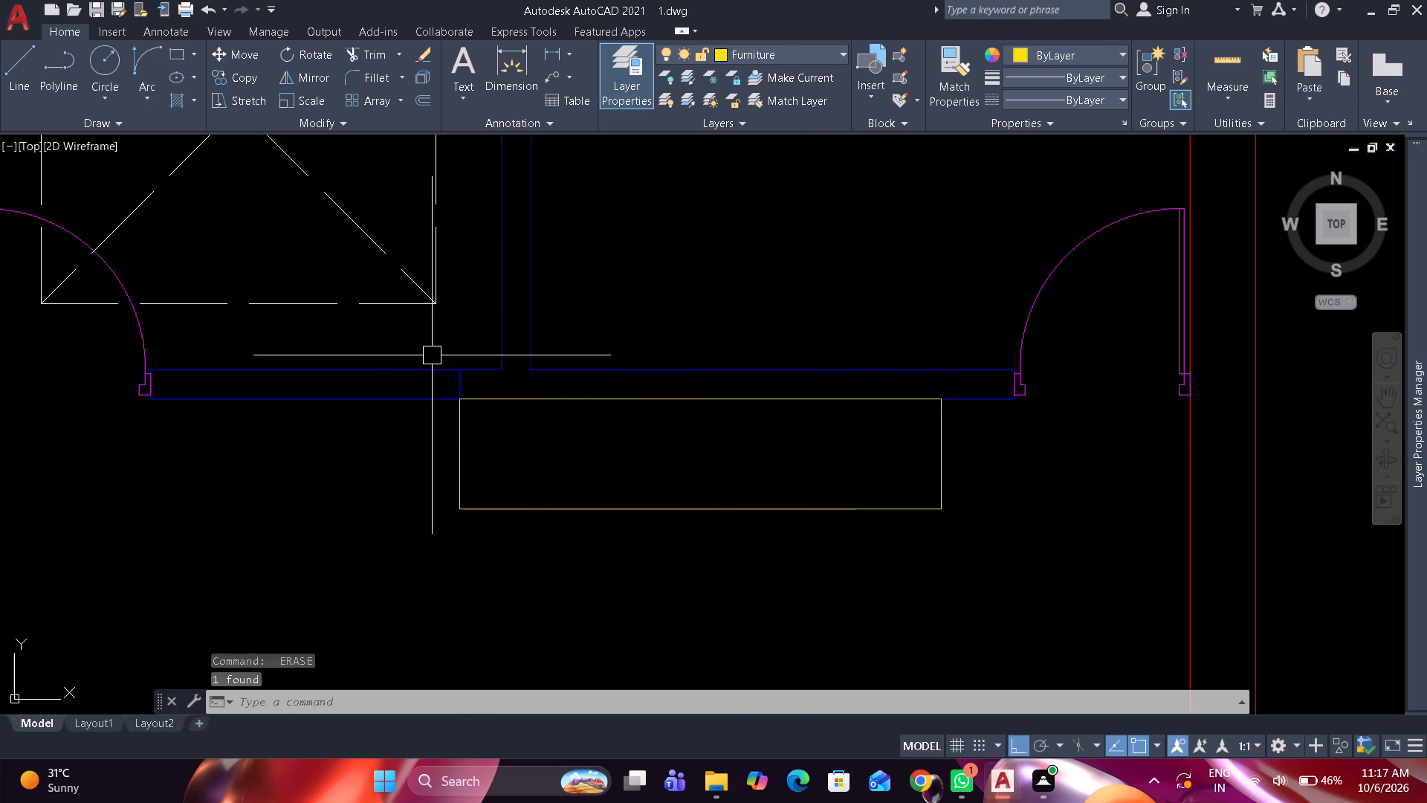
drag(432, 344, 437, 354)
click(476, 449)
key(space)
Copy the new furniture rectangle straight west into the northwest bedroom, against its north wall.
scroll(667, 286, down, 1)
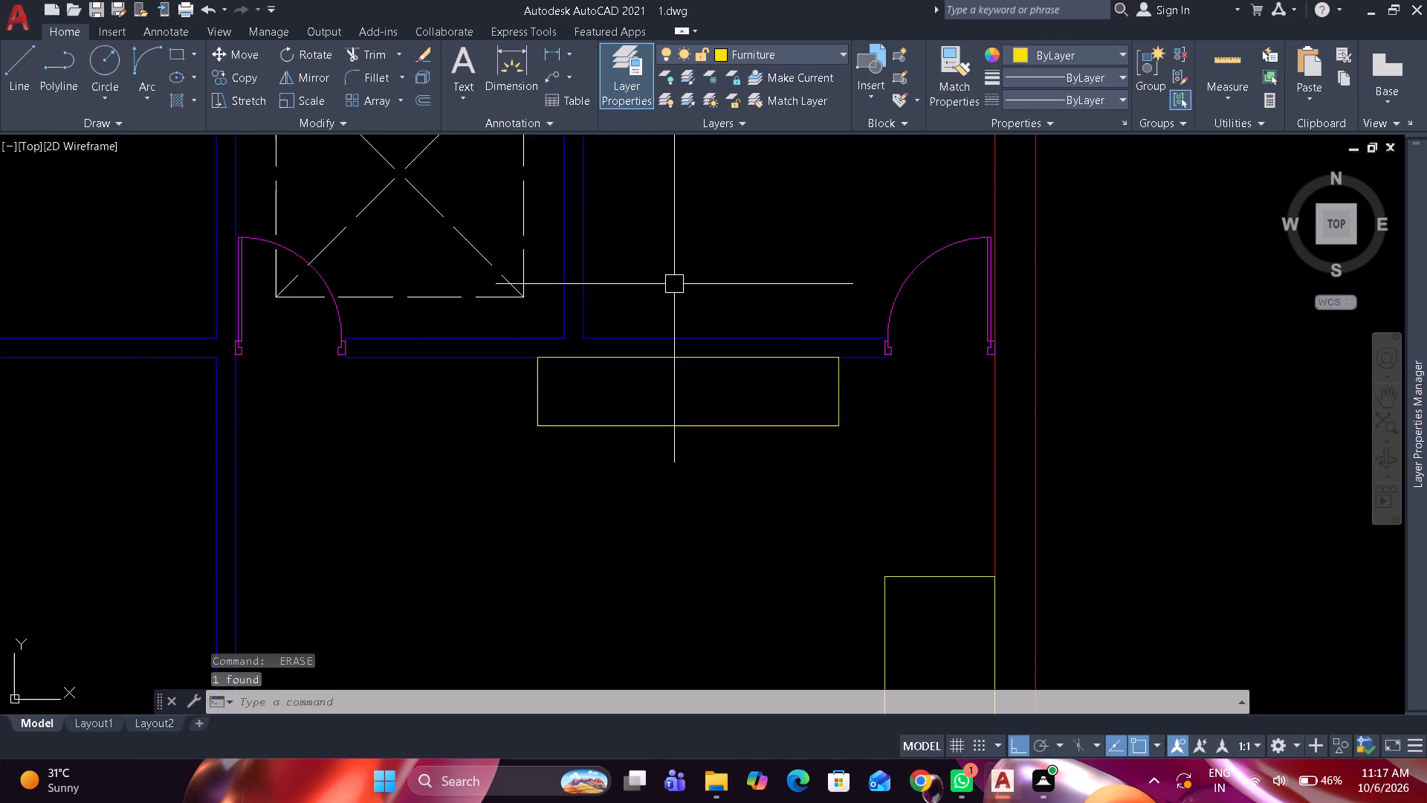
scroll(675, 284, down, 3)
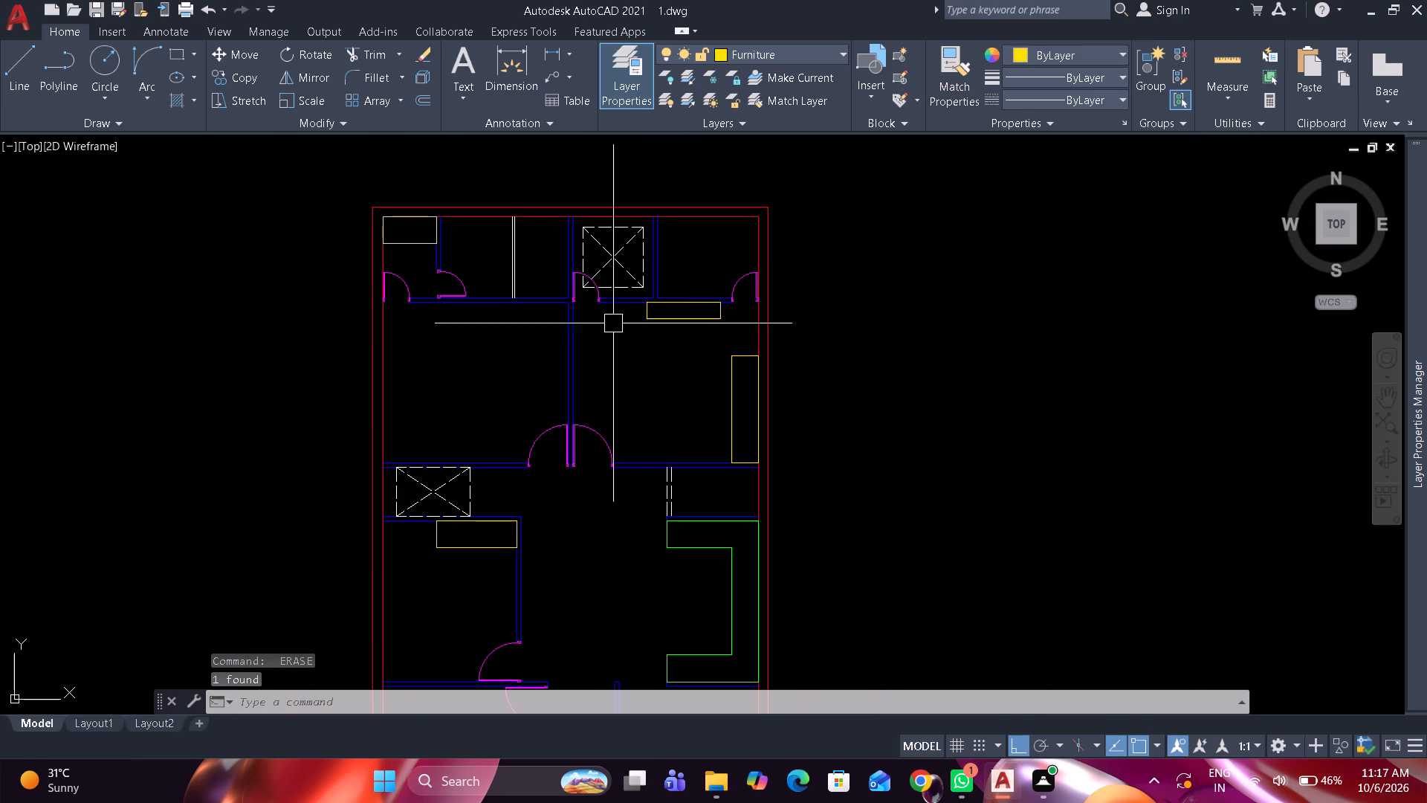
scroll(519, 350, up, 1)
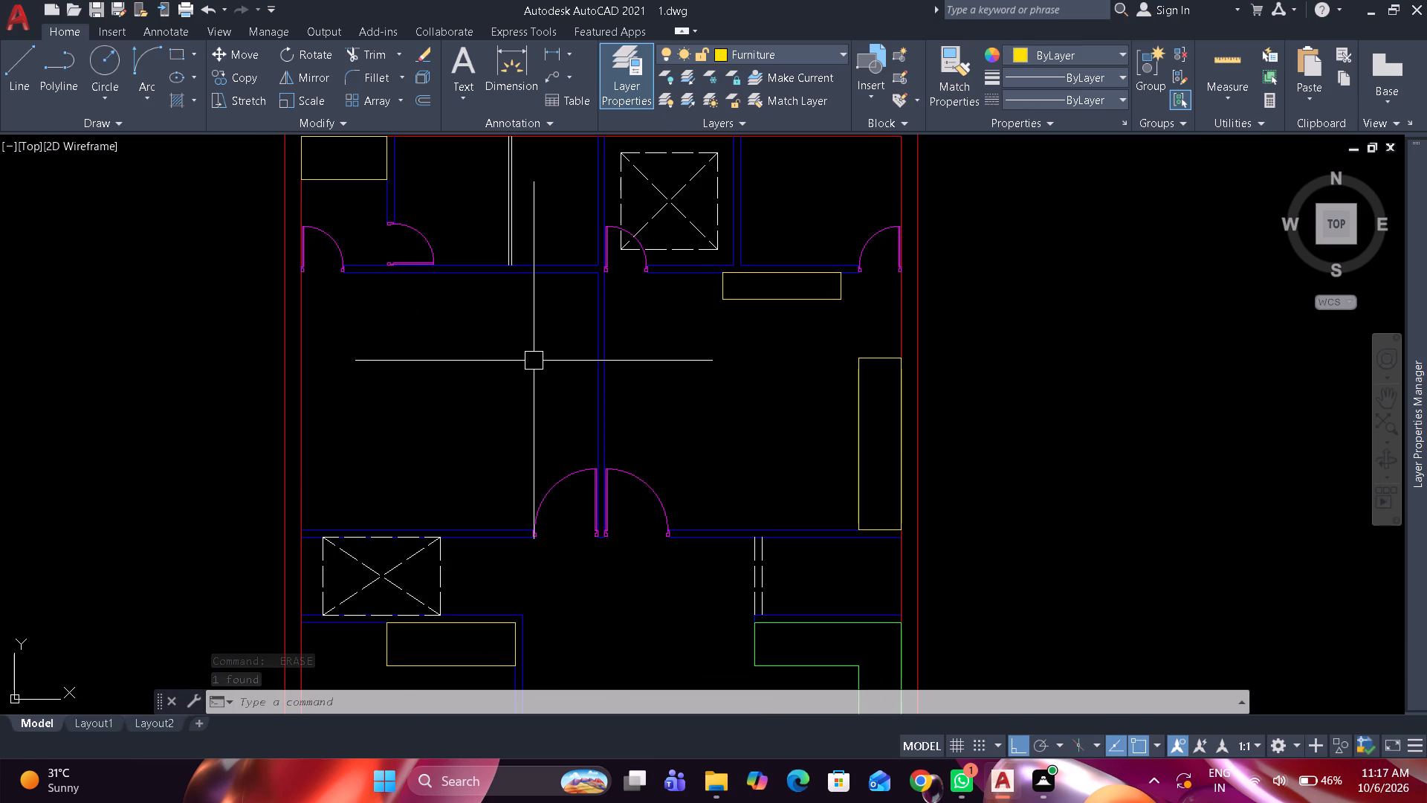
click(768, 298)
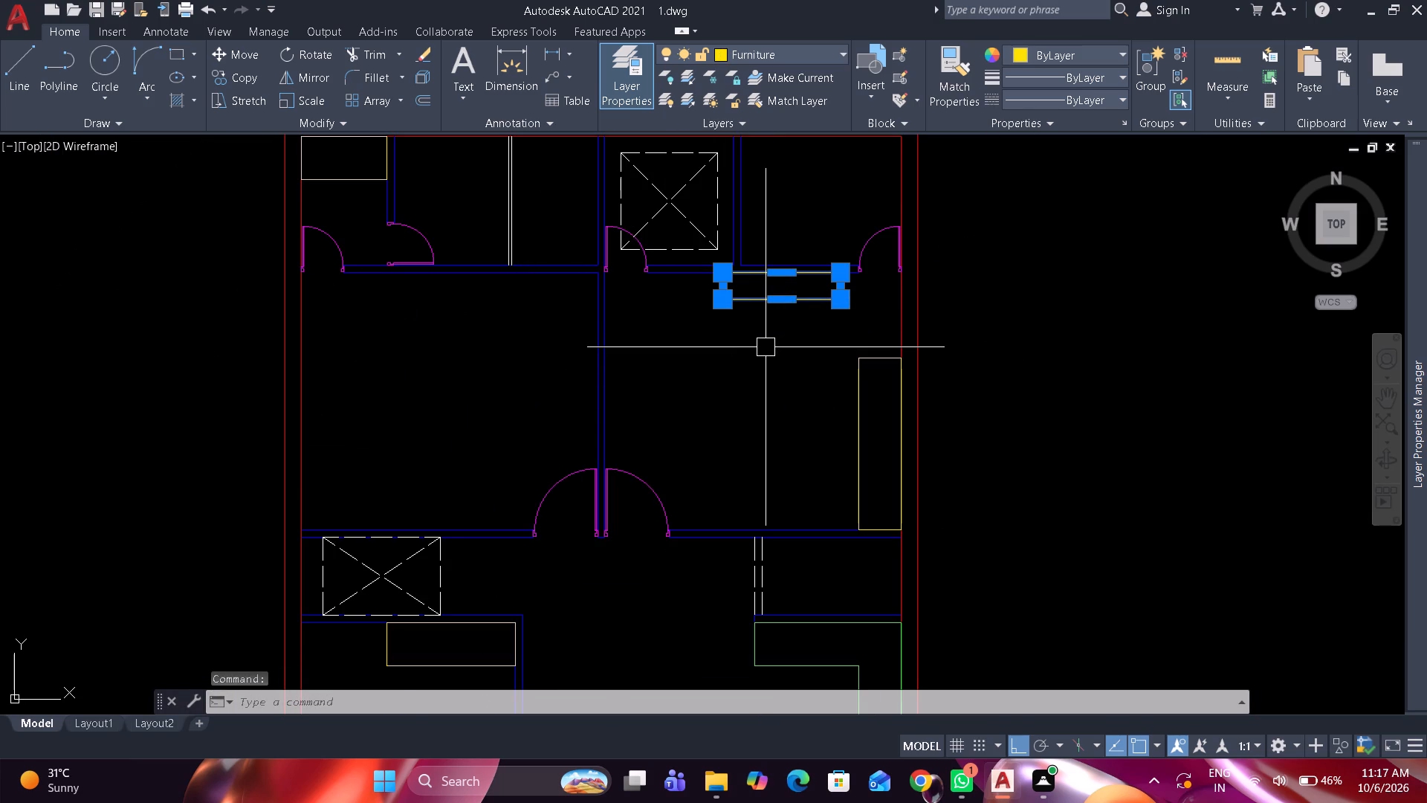
text(co)
key(space)
click(775, 278)
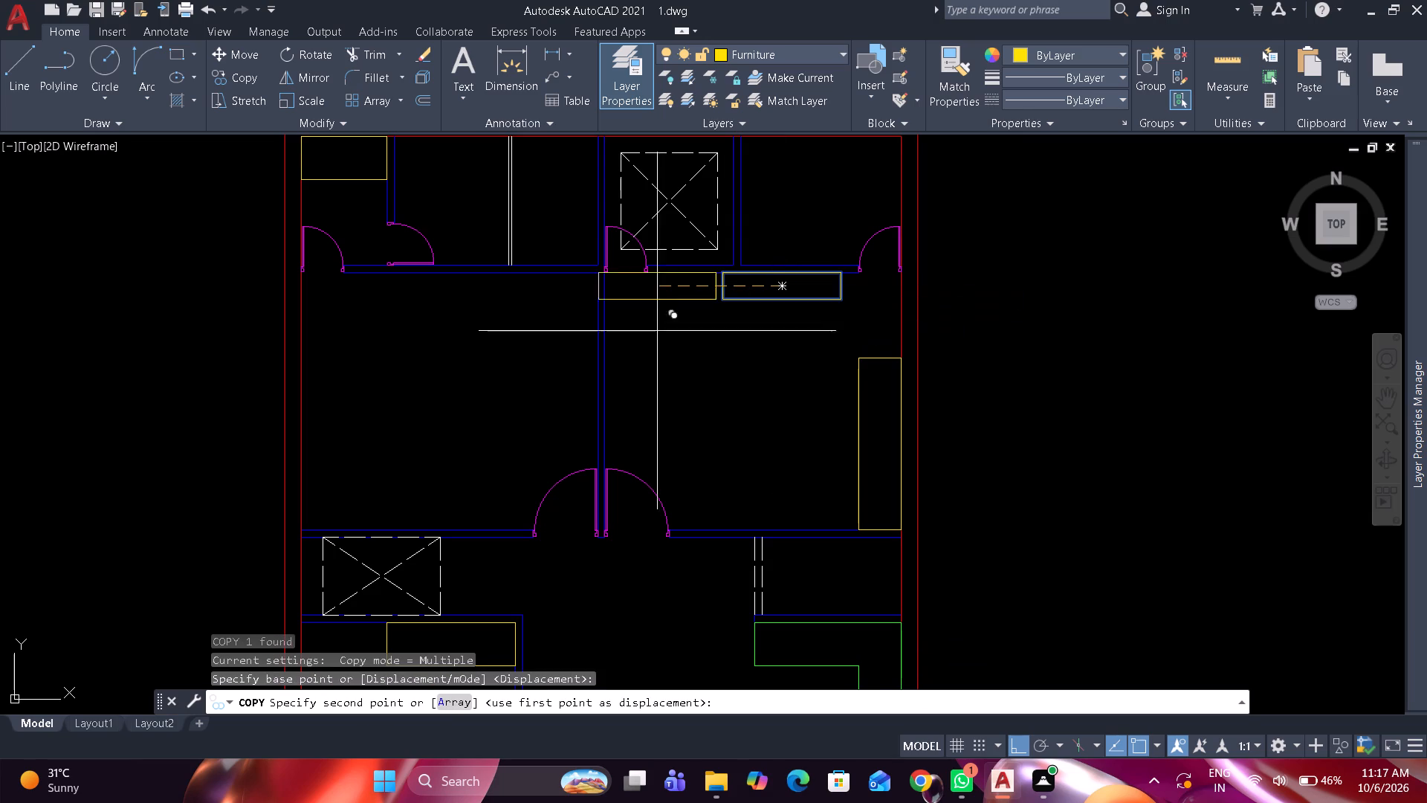
click(478, 392)
key(space)
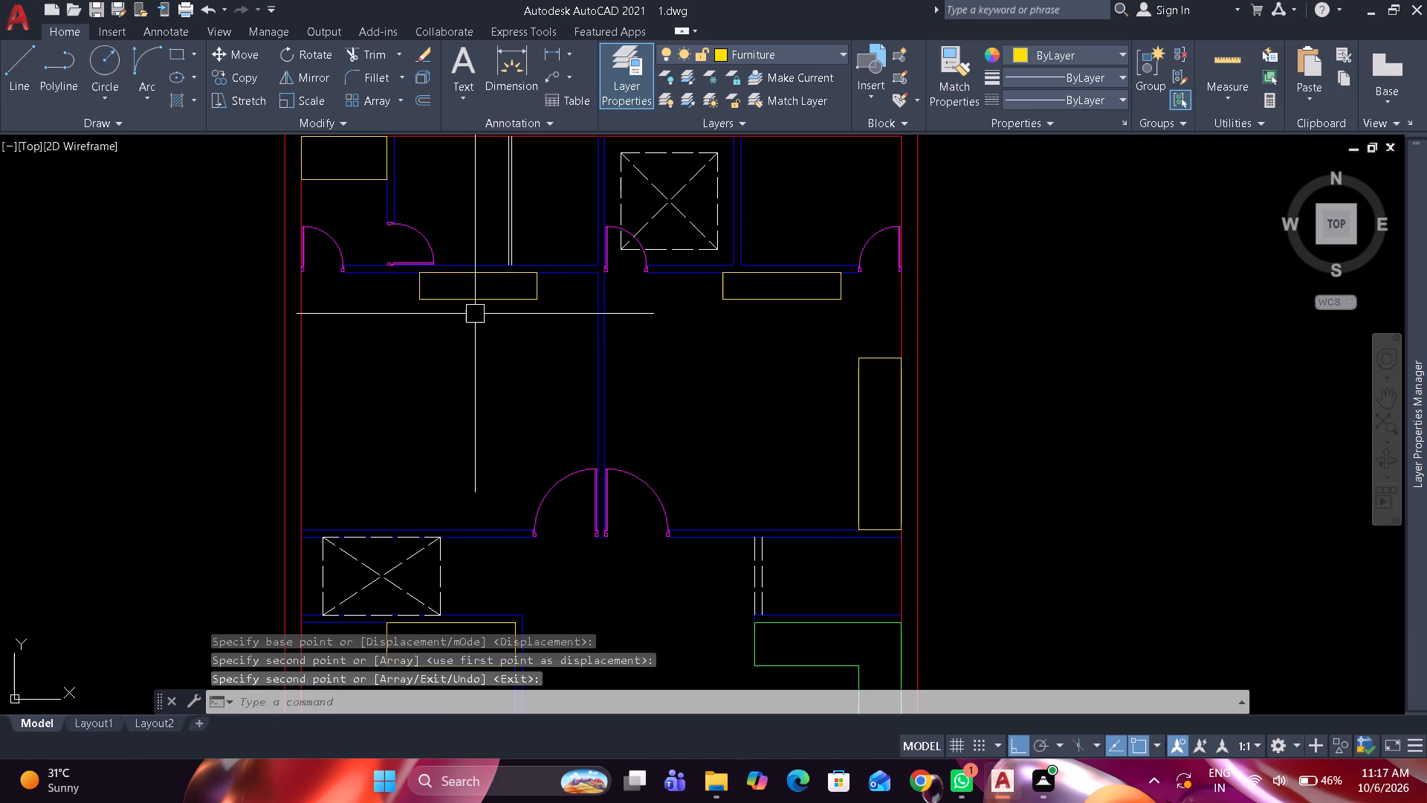
Move the copied rectangle straight south, away from the northwest bedroom's north wall into the open floor.
click(473, 300)
scroll(476, 300, up, 2)
key(m)
key(space)
drag(503, 352, 503, 353)
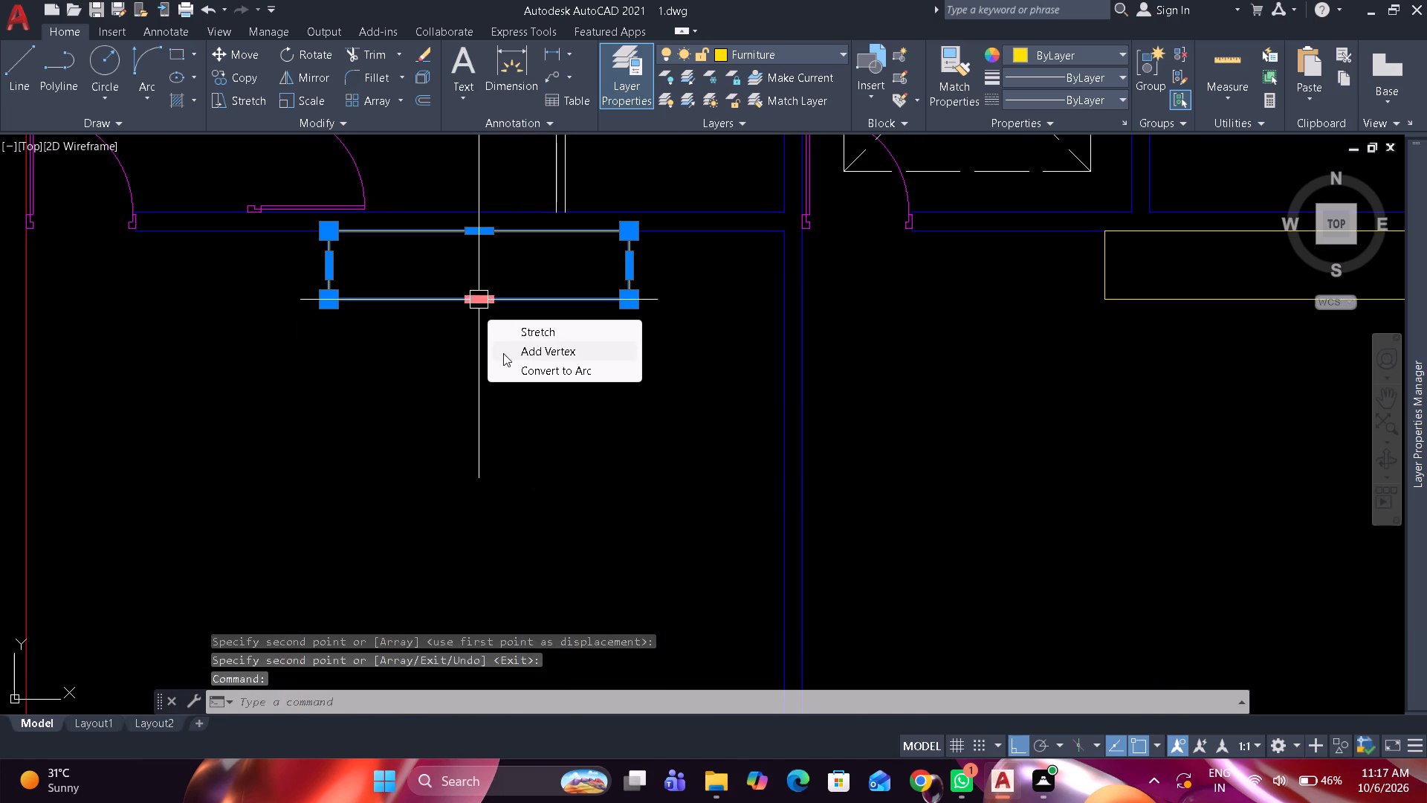
drag(503, 353, 503, 362)
key(Escape)
key(m)
key(space)
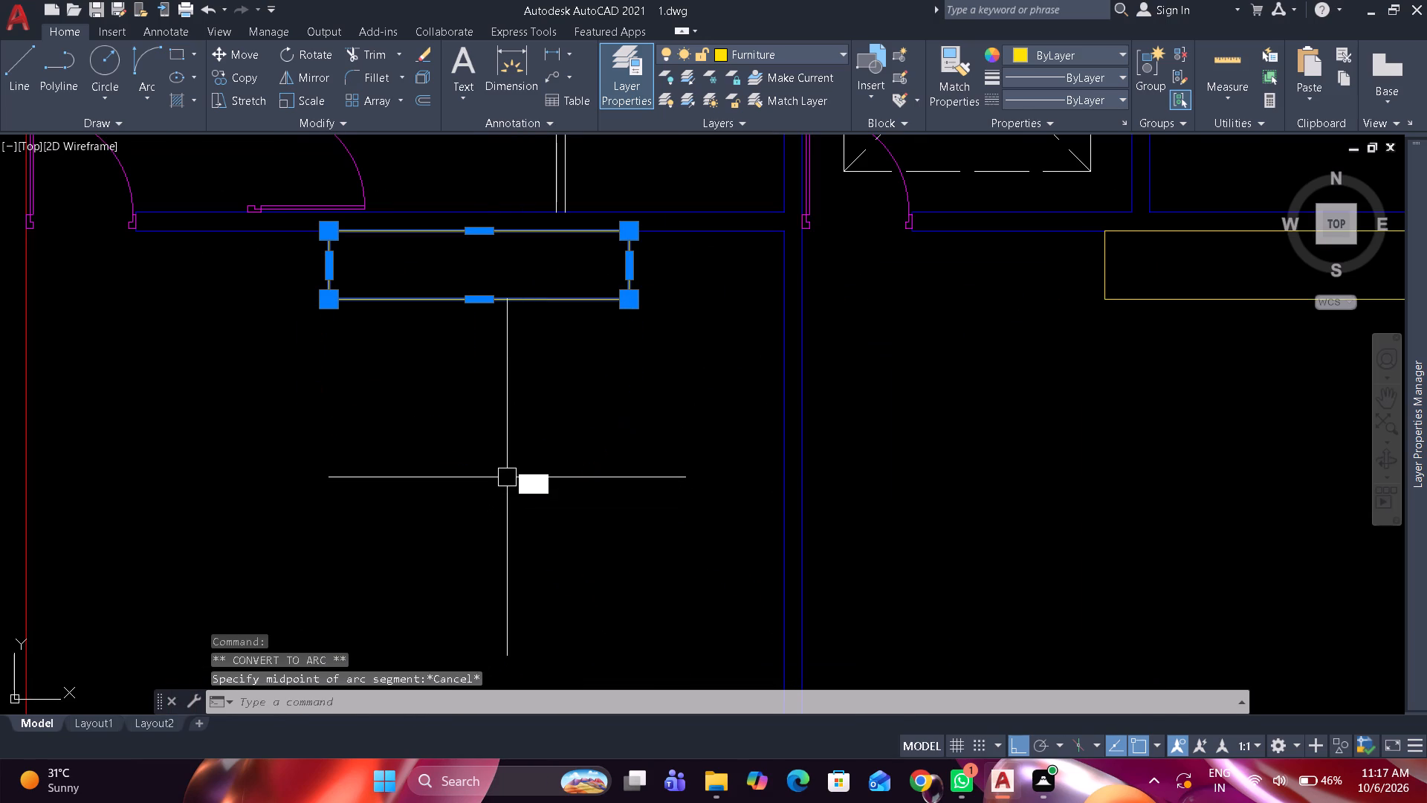
click(495, 431)
drag(516, 599, 515, 592)
Rotate the copied rectangle about its centre by 270° so its long side runs north-south.
click(503, 462)
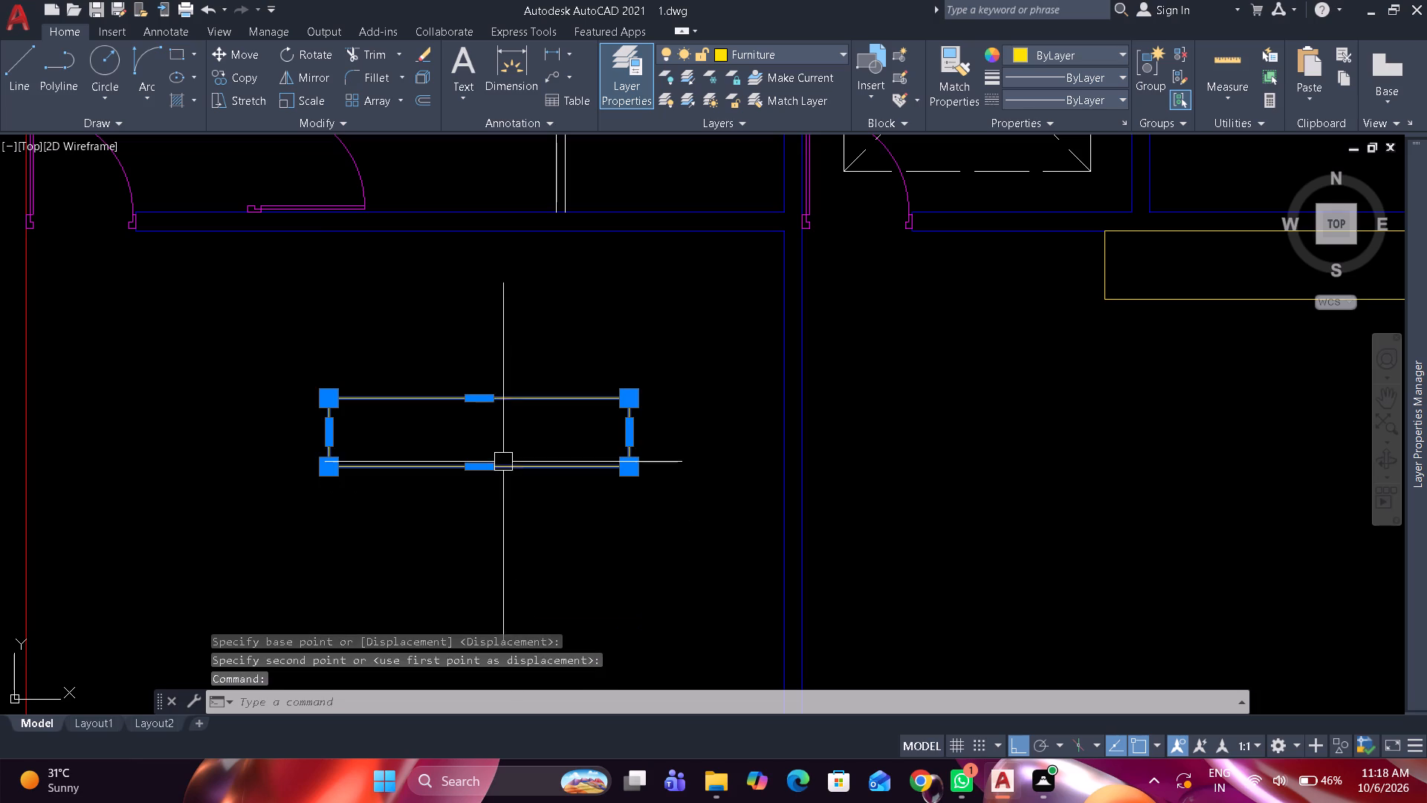
text(ro)
key(space)
drag(477, 445, 478, 463)
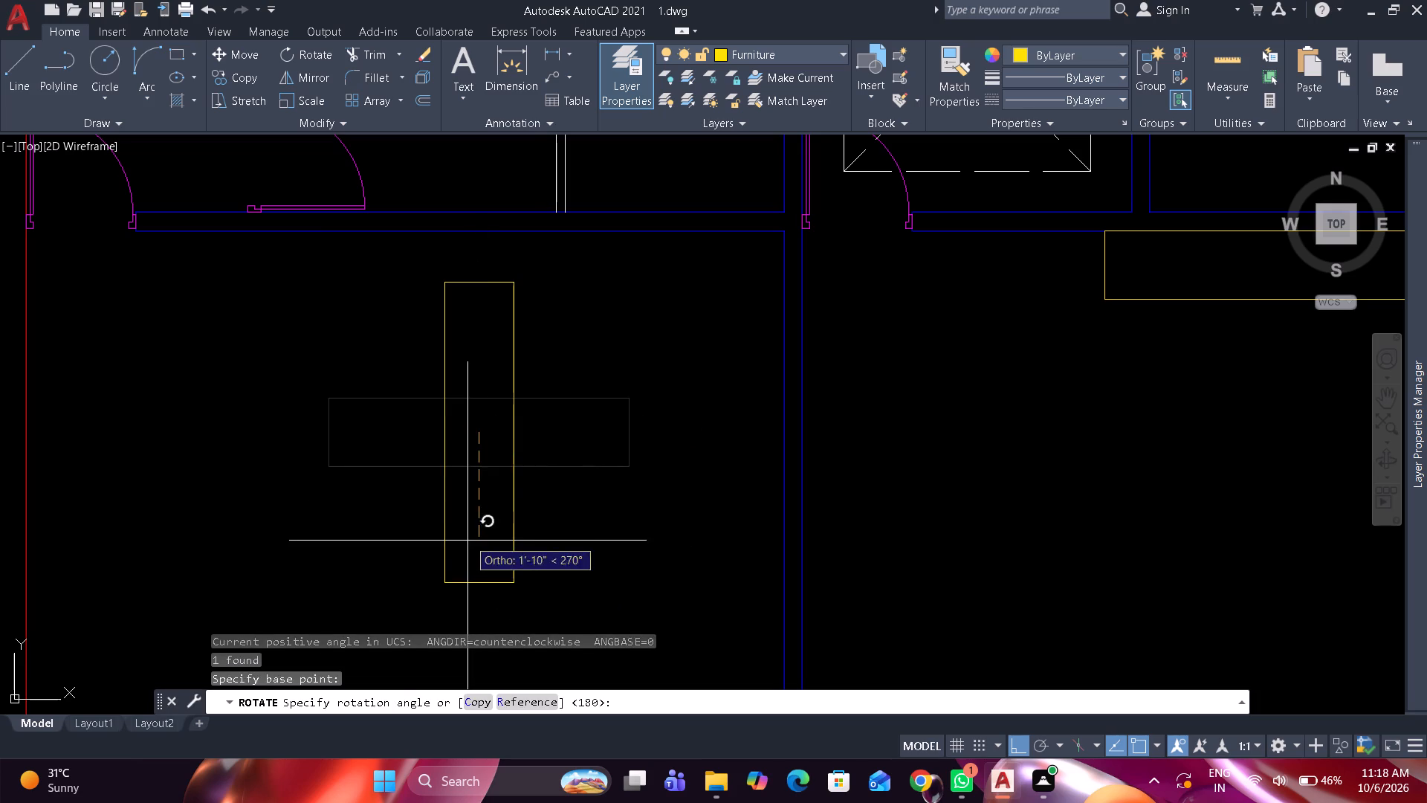
drag(465, 549, 465, 537)
Move the rotated rectangle east against the west face of the central wall, just north of the bedroom door.
click(436, 452)
key(m)
key(space)
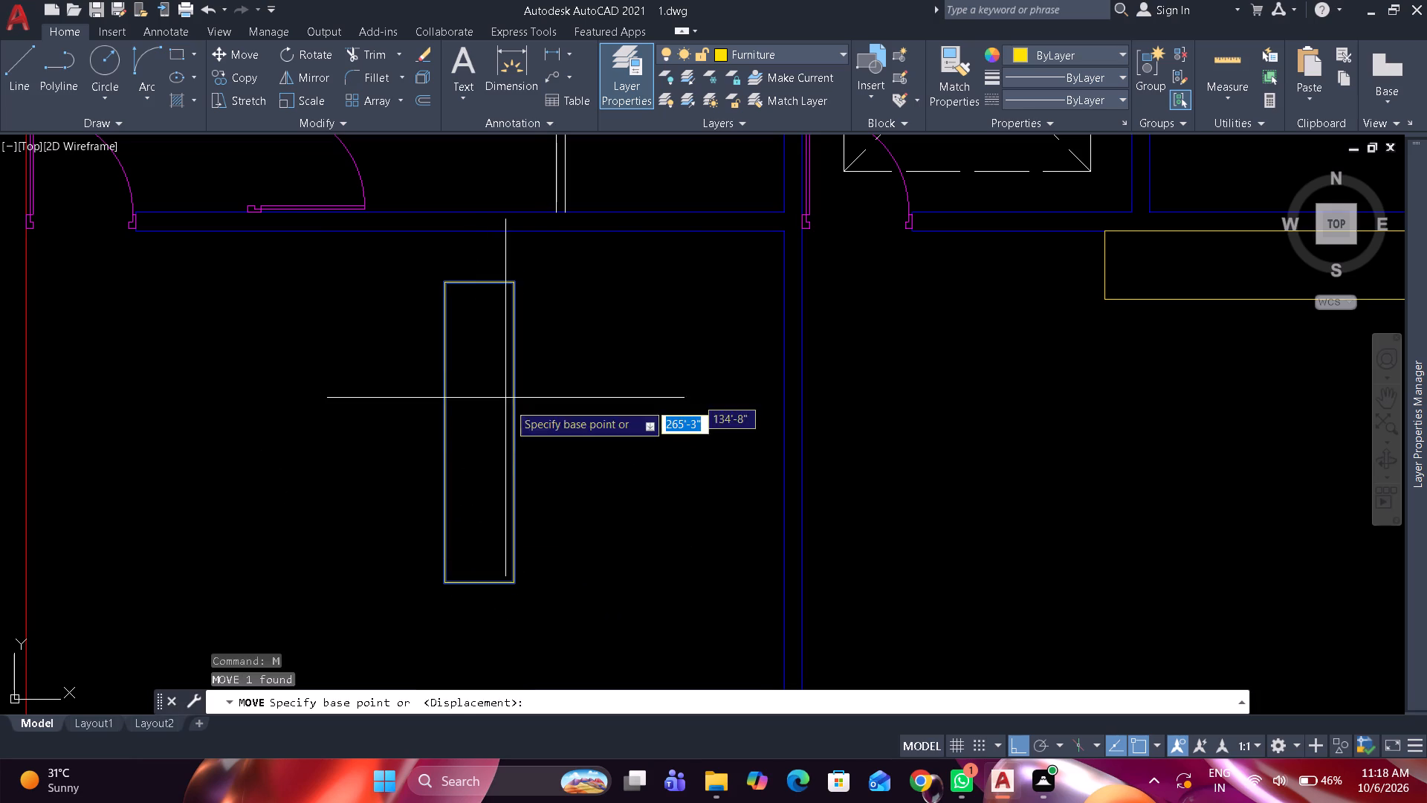
click(520, 437)
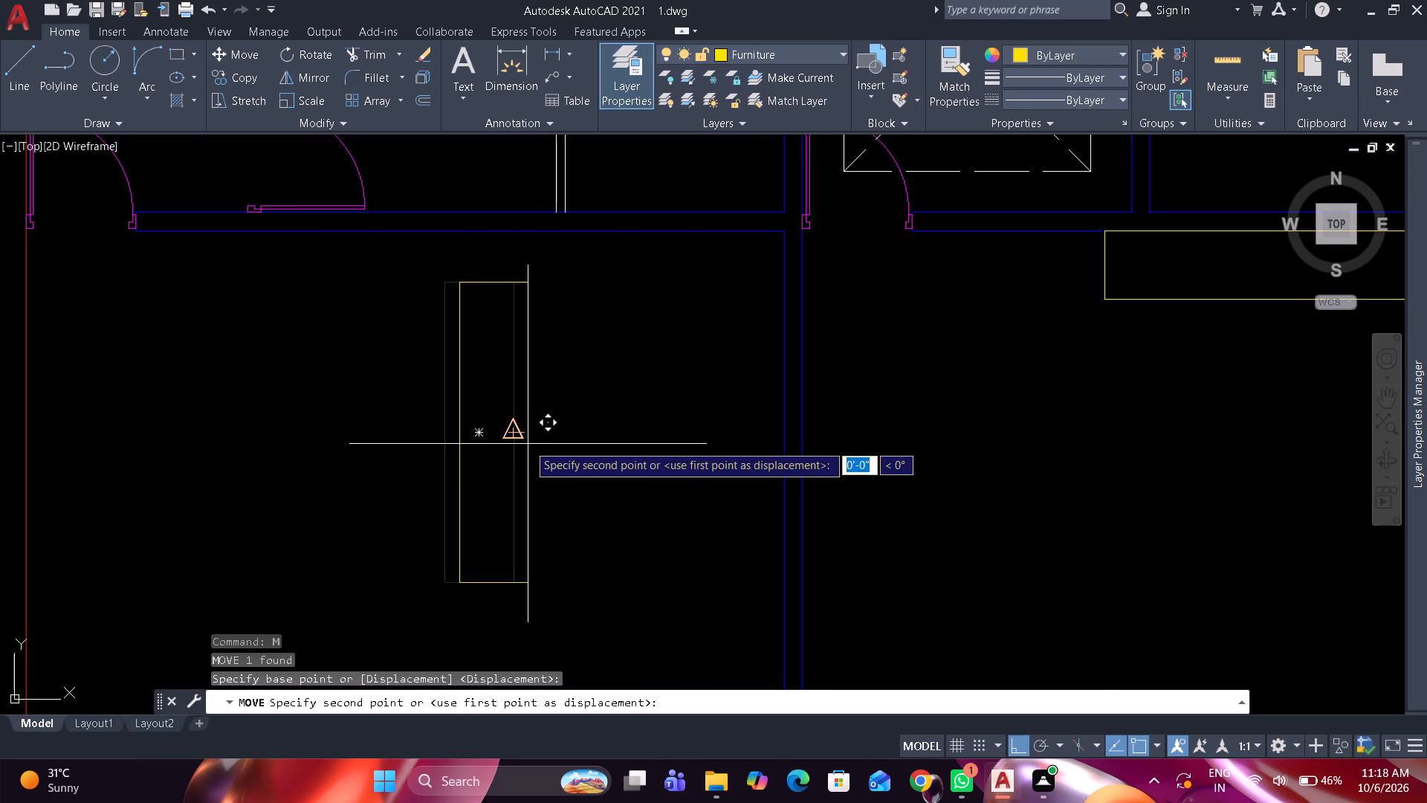
scroll(528, 445, down, 1)
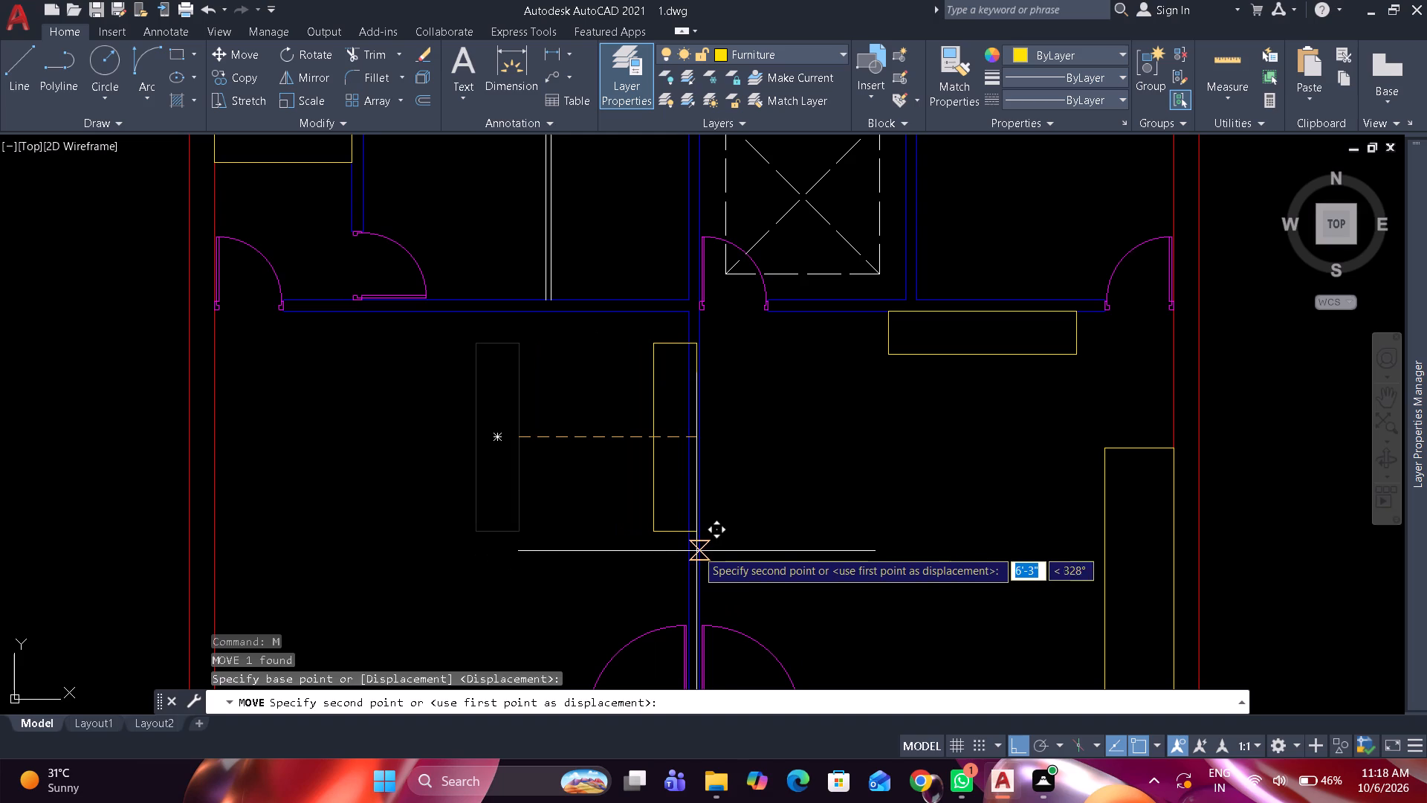
click(690, 530)
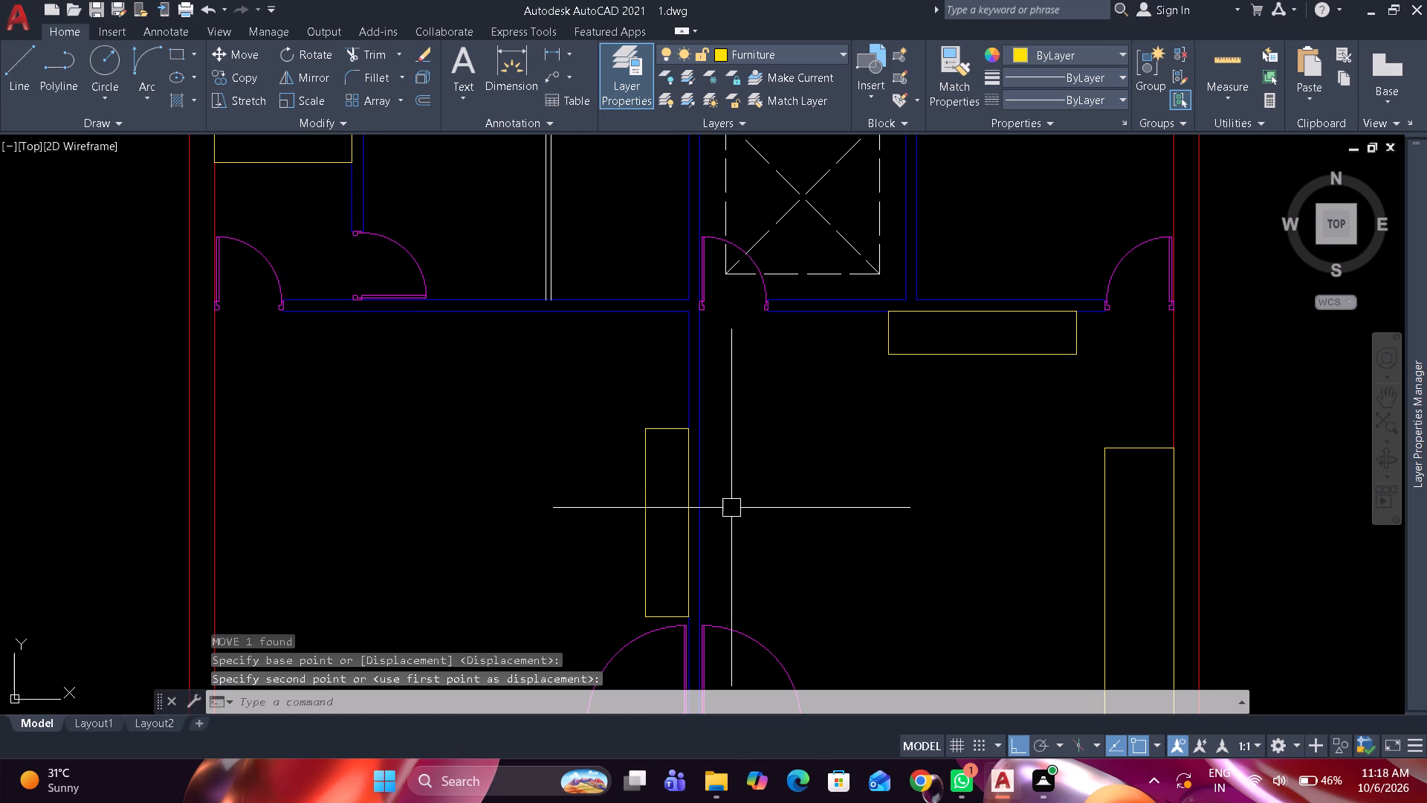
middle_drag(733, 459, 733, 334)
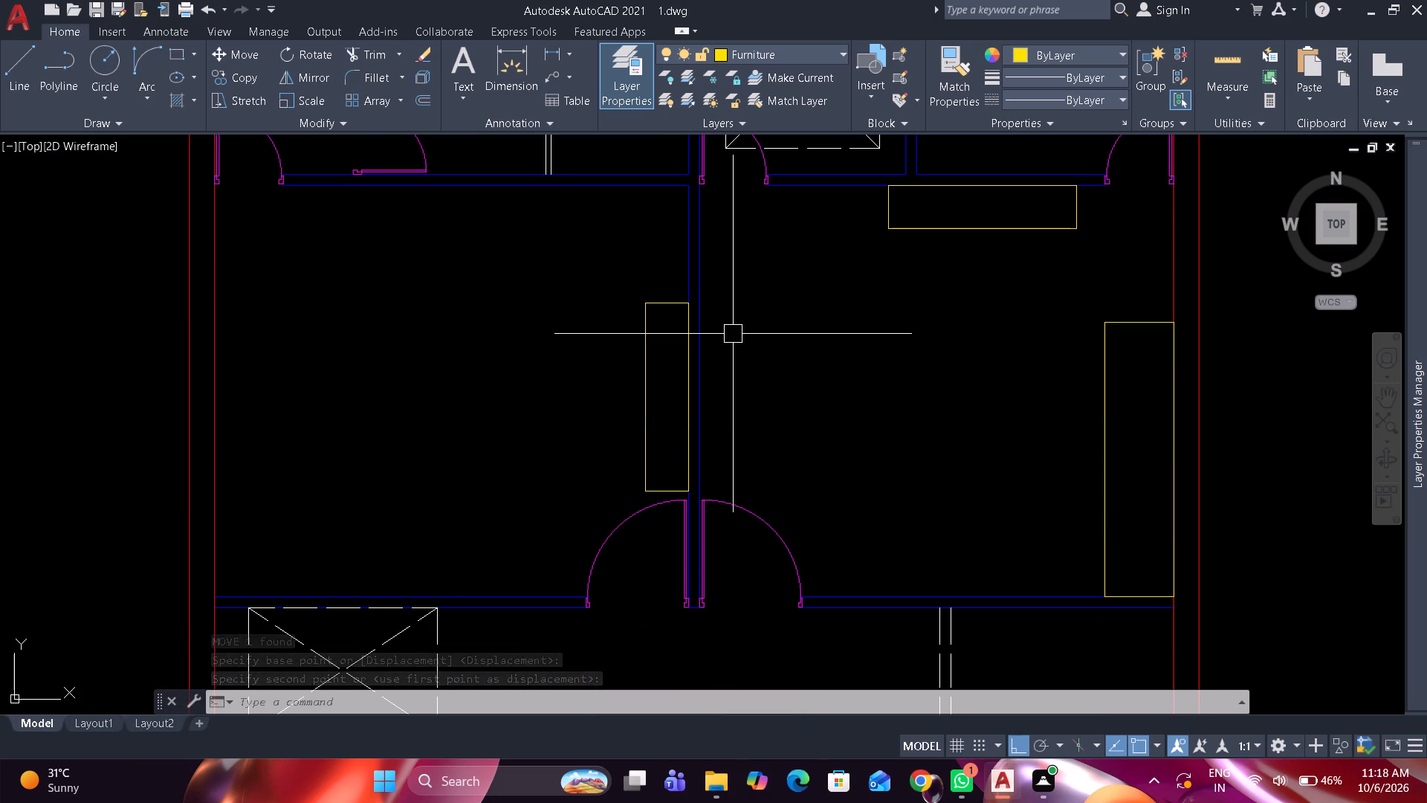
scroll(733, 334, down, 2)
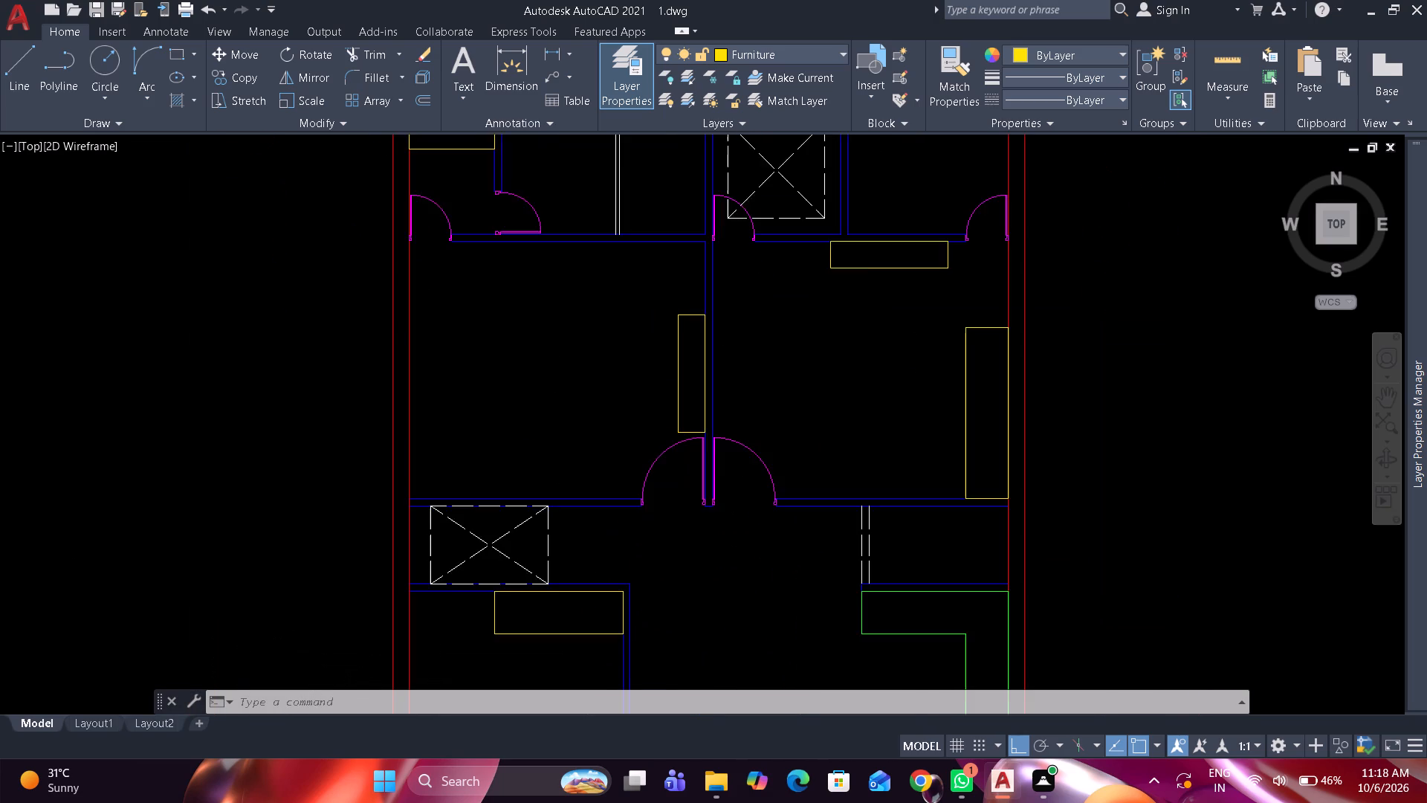
Nudge the north-south furniture rectangle north along the central wall's west face, farther from the northwest bedroom door.
middle_drag(733, 335, 730, 390)
scroll(726, 377, up, 1)
drag(685, 372, 677, 371)
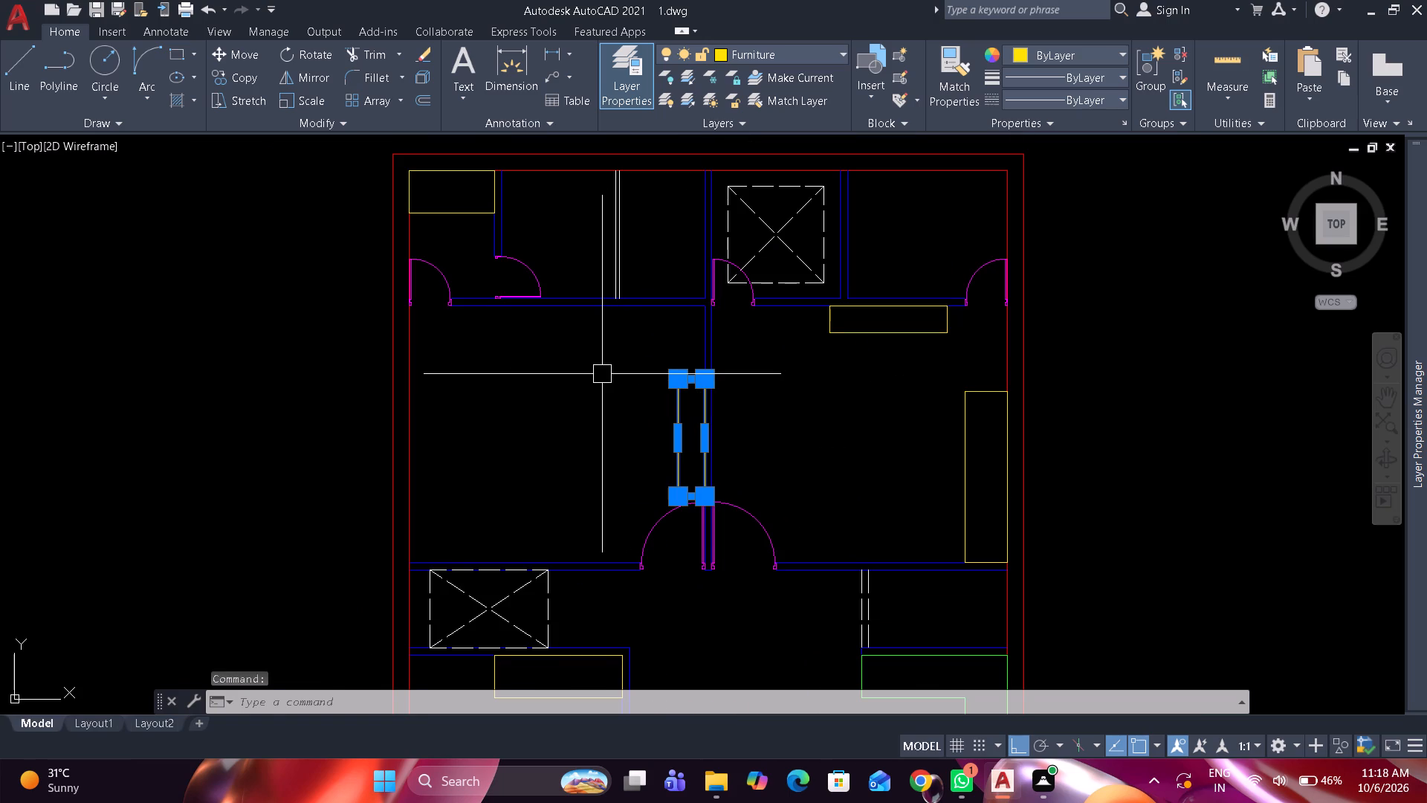
key(ctrl+Up)
key(ctrl+Up)
key(ctrl+Up)
key(ctrl+Up)
key(ctrl+Up)
key(ctrl+Up)
key(ctrl+Up)
key(ctrl+Up)
key(ctrl+Up)
key(ctrl+Up)
key(ctrl+Up)
key(ctrl+Up)
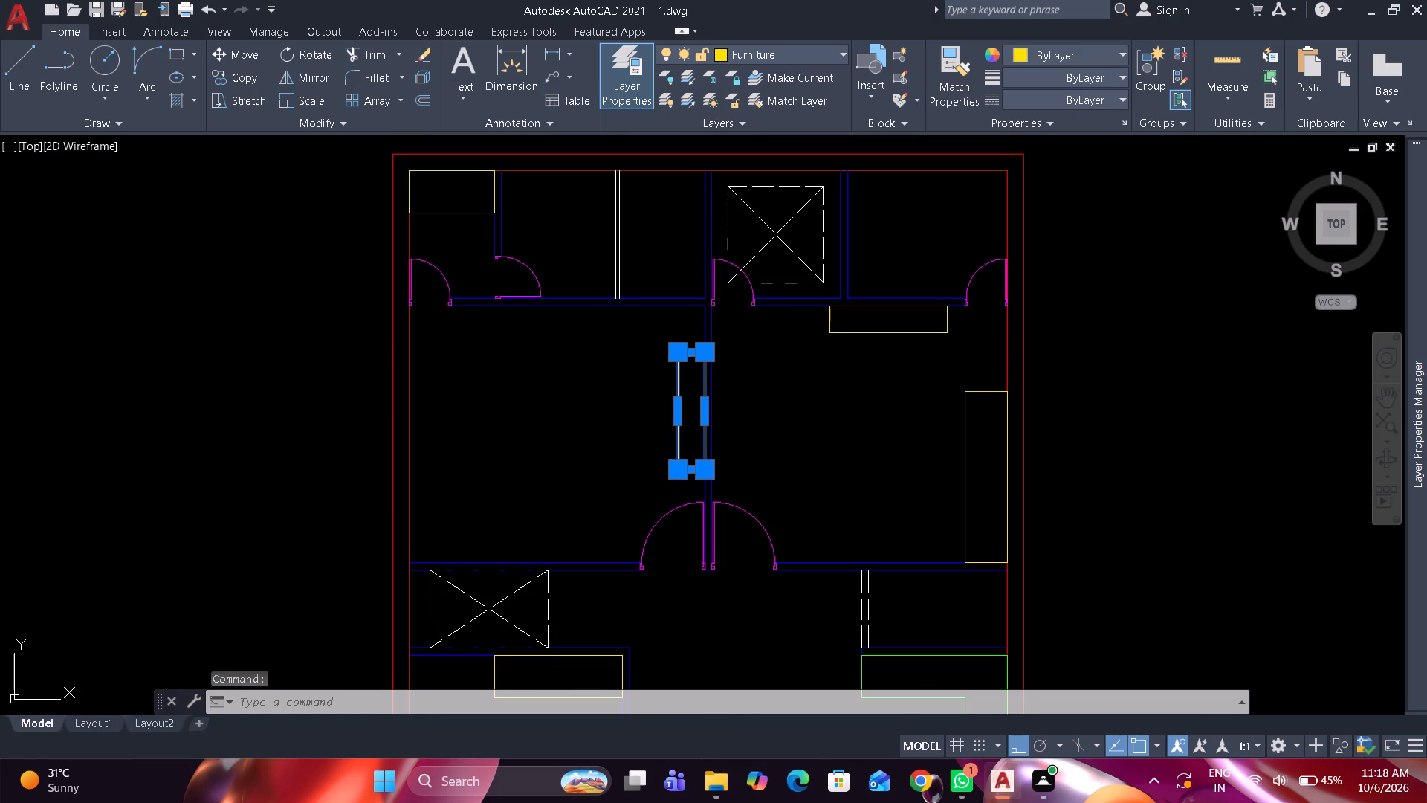
key(ctrl+Up)
key(ctrl+Up)
key(ctrl+Up)
key(Escape)
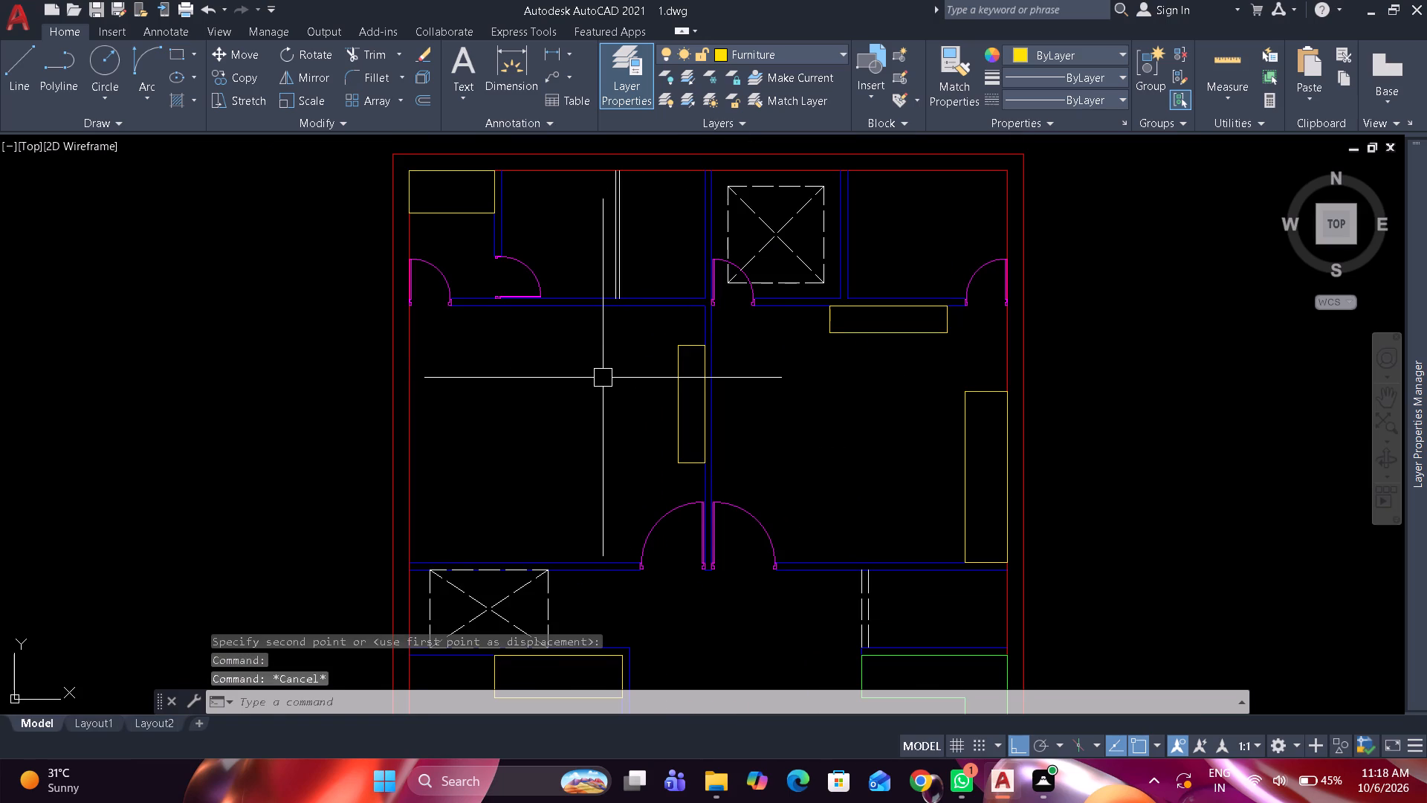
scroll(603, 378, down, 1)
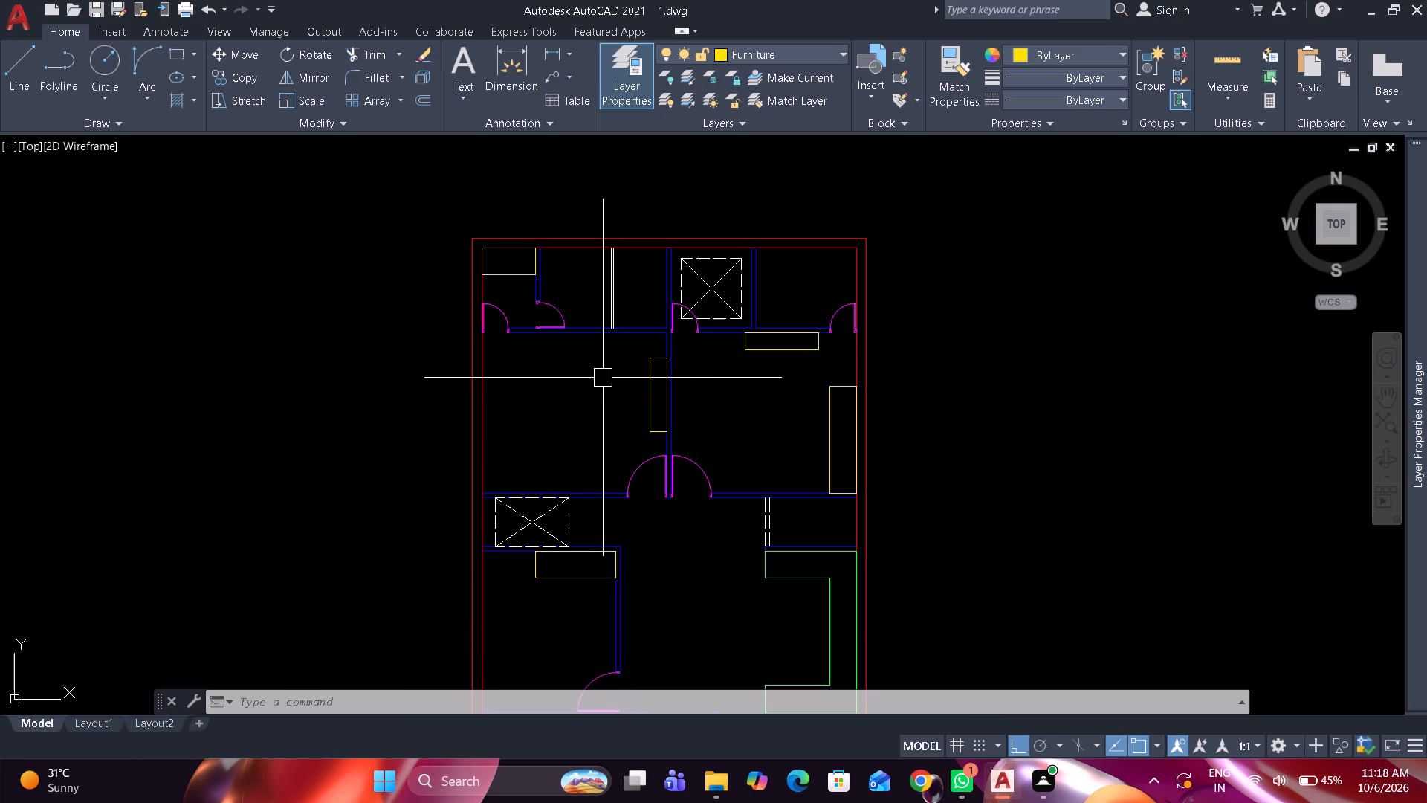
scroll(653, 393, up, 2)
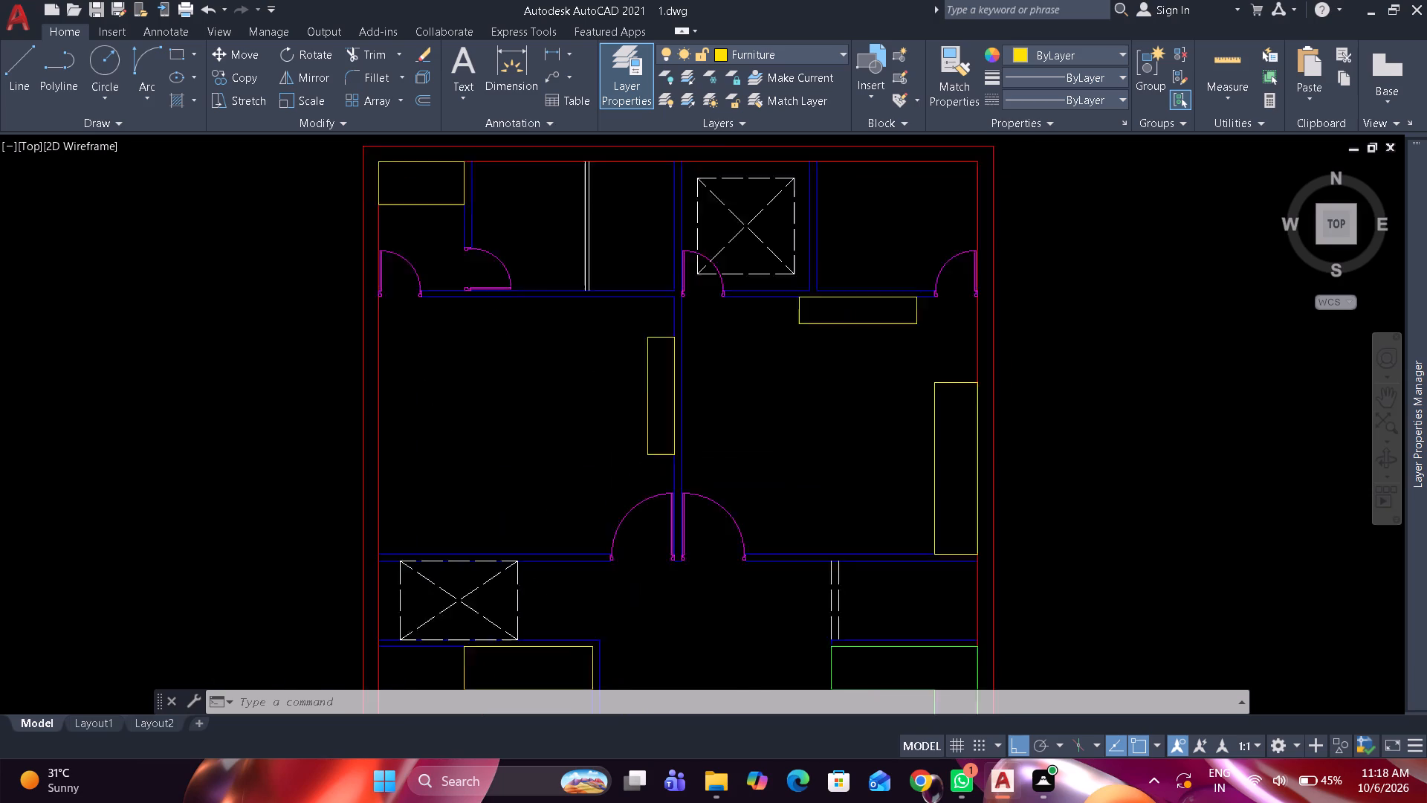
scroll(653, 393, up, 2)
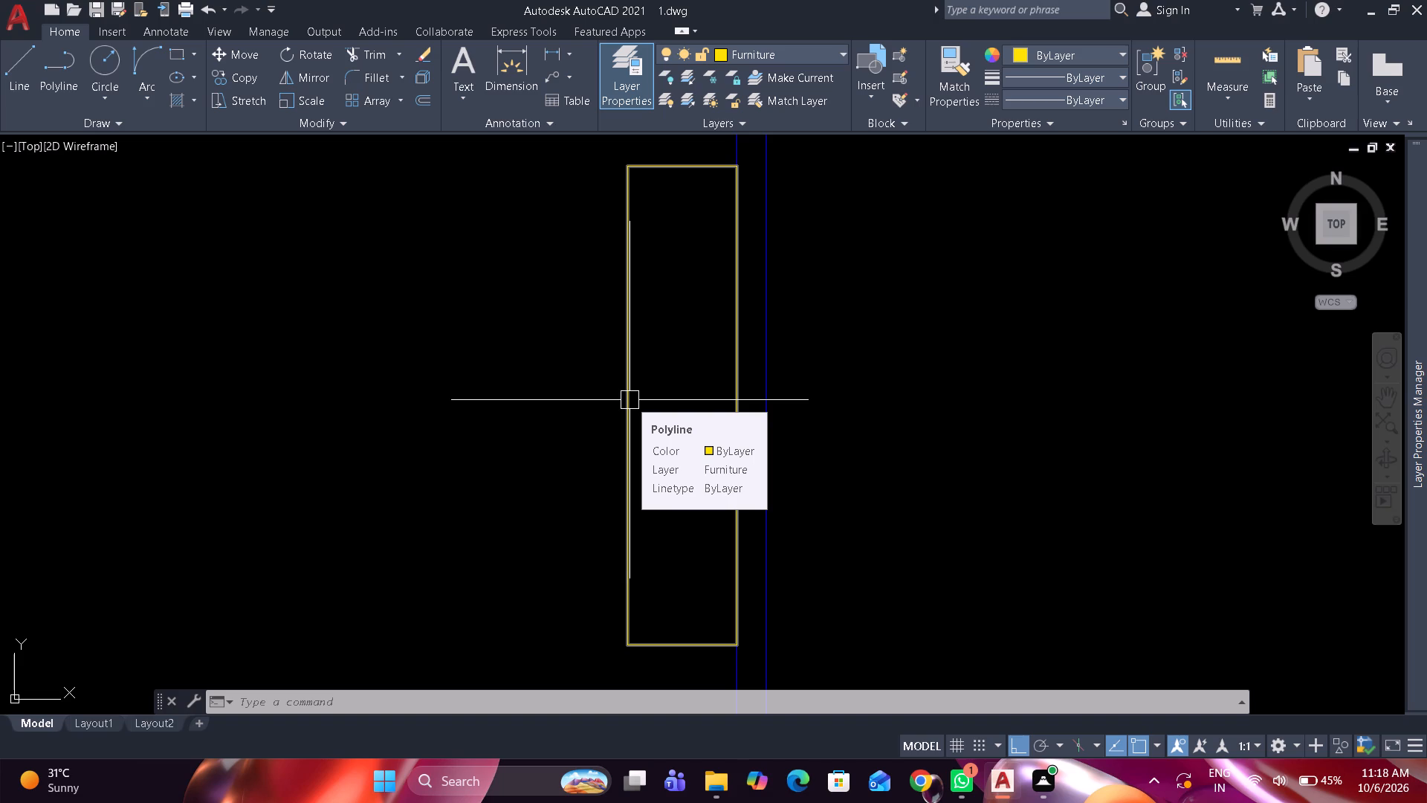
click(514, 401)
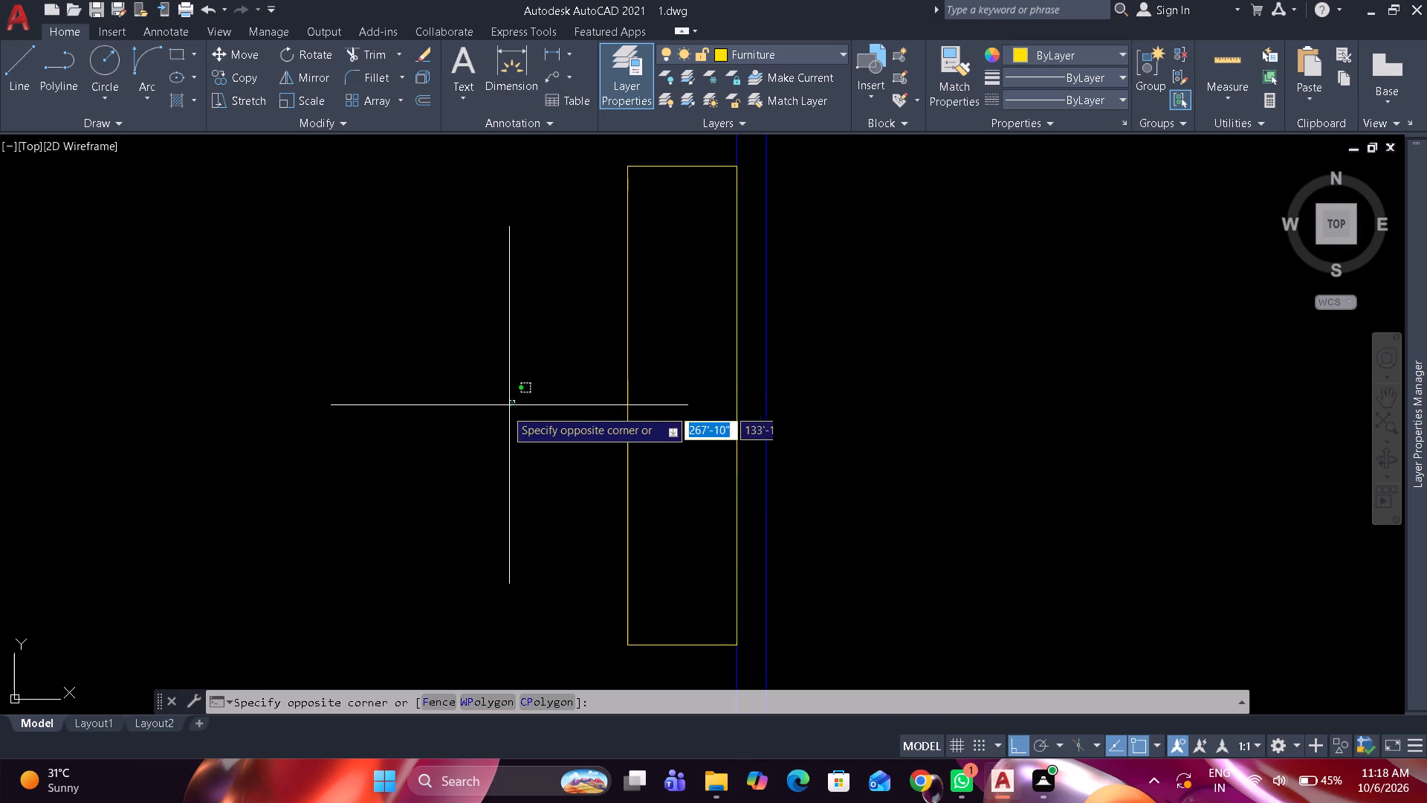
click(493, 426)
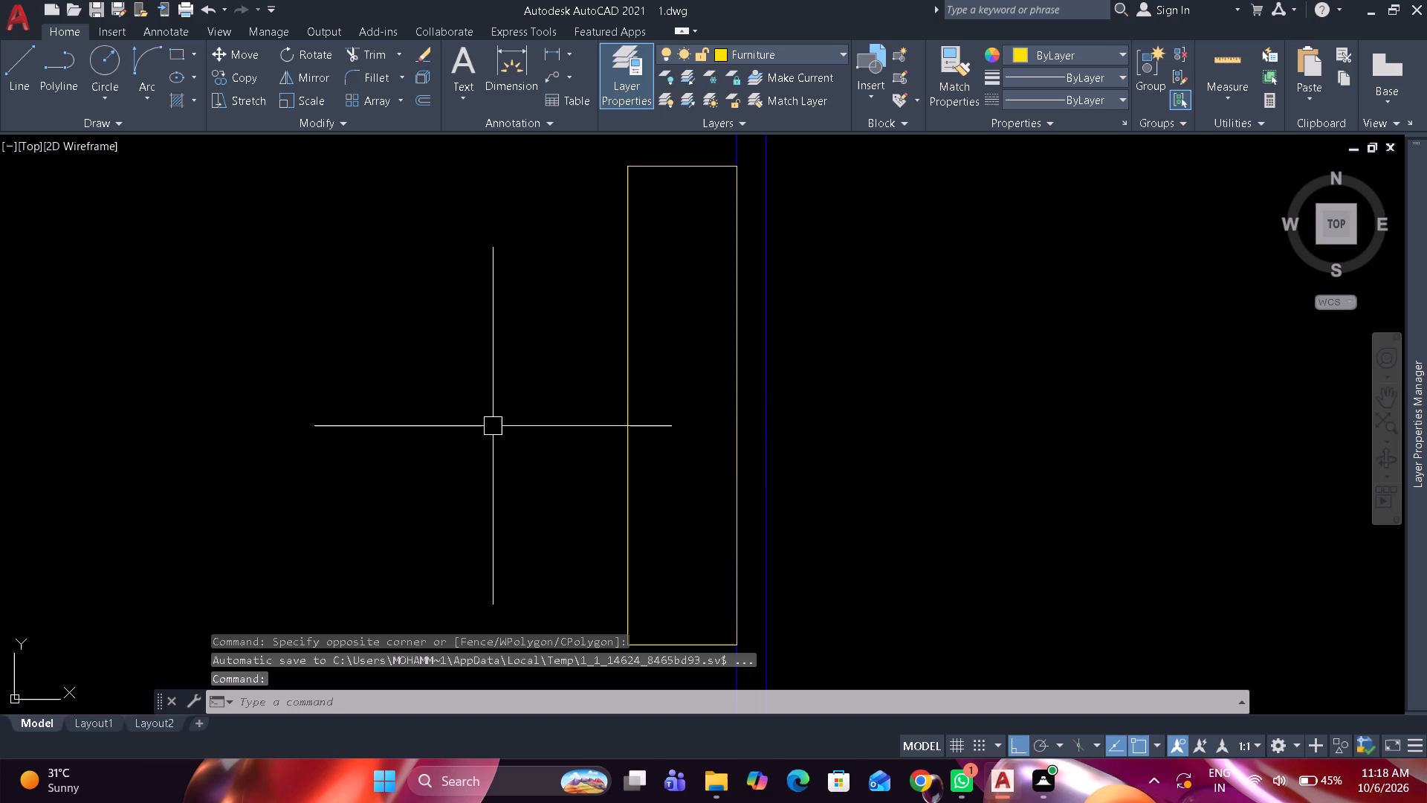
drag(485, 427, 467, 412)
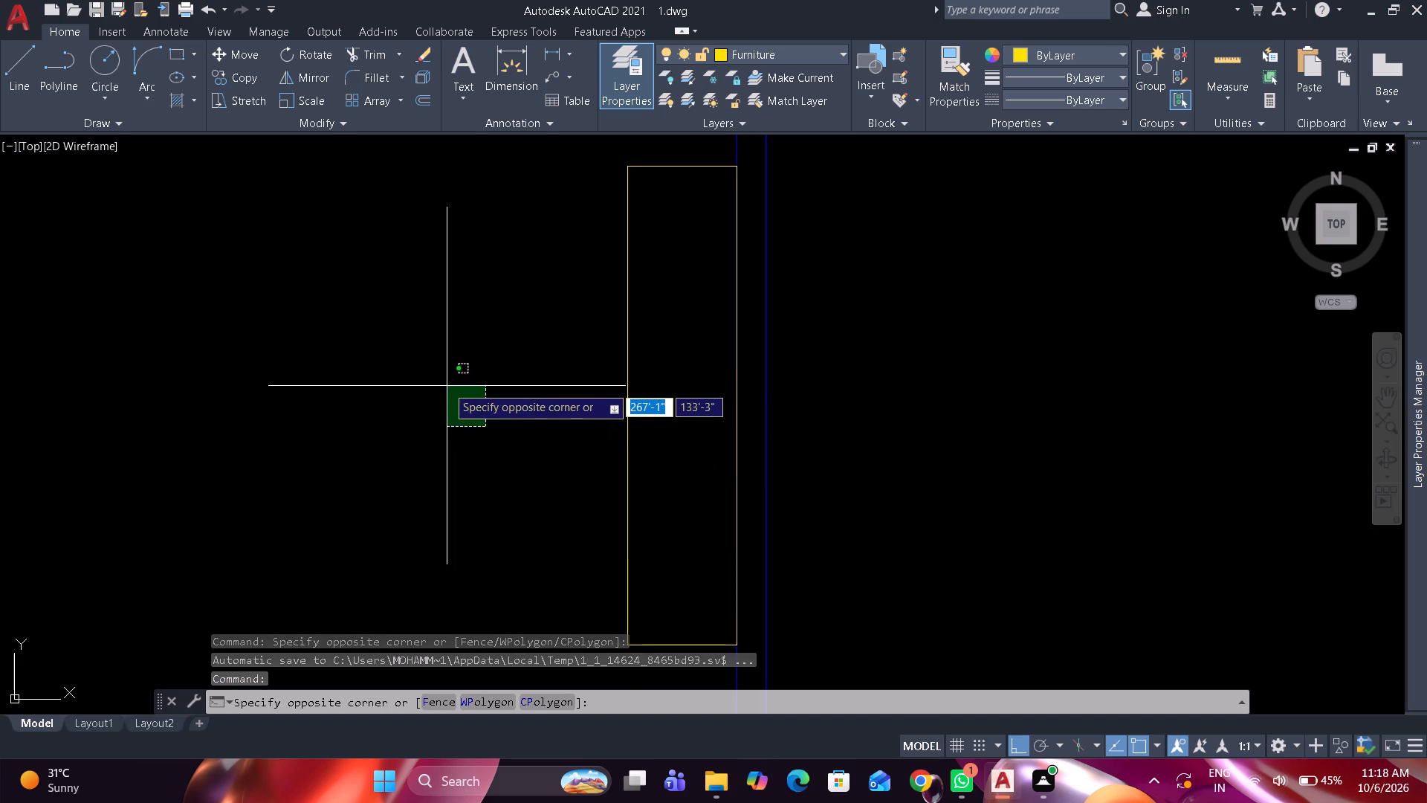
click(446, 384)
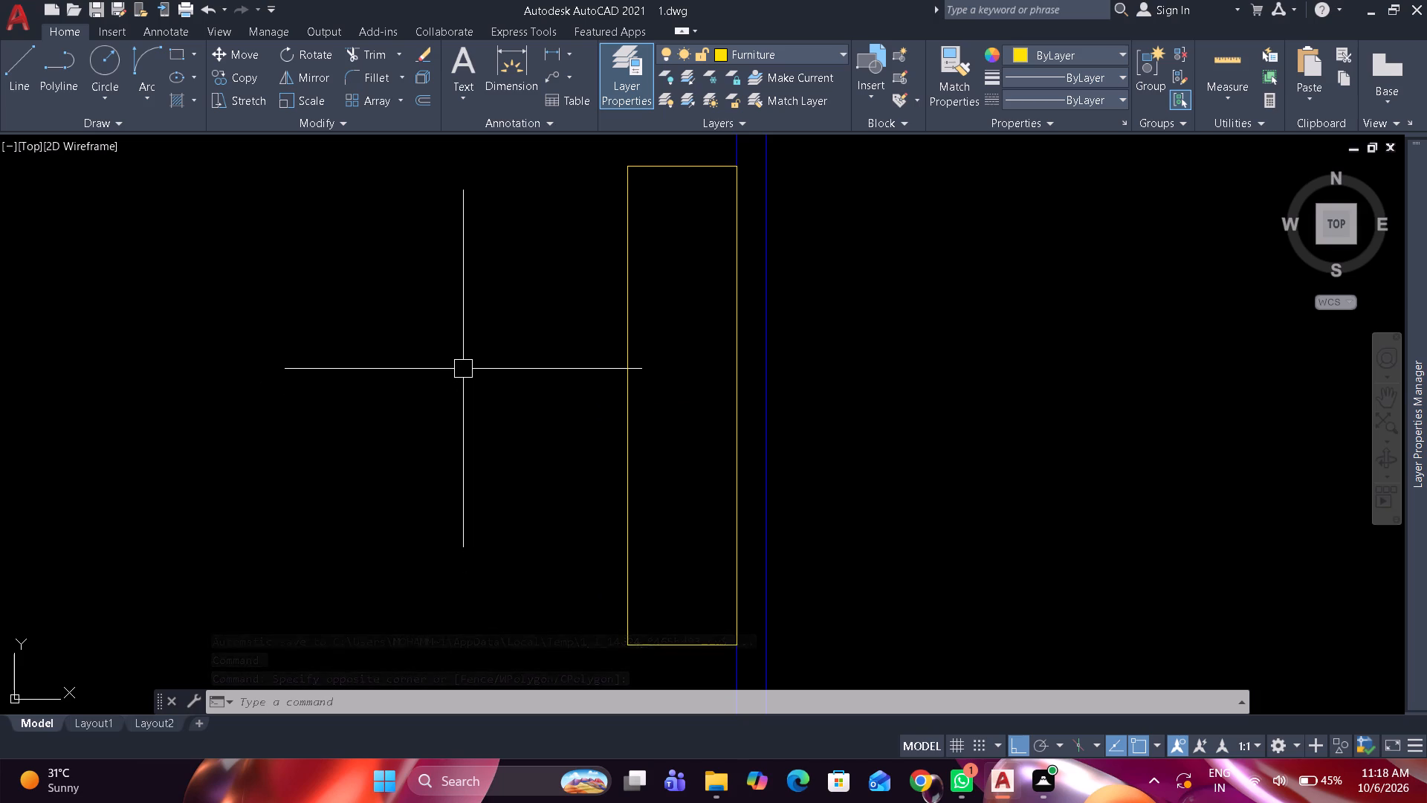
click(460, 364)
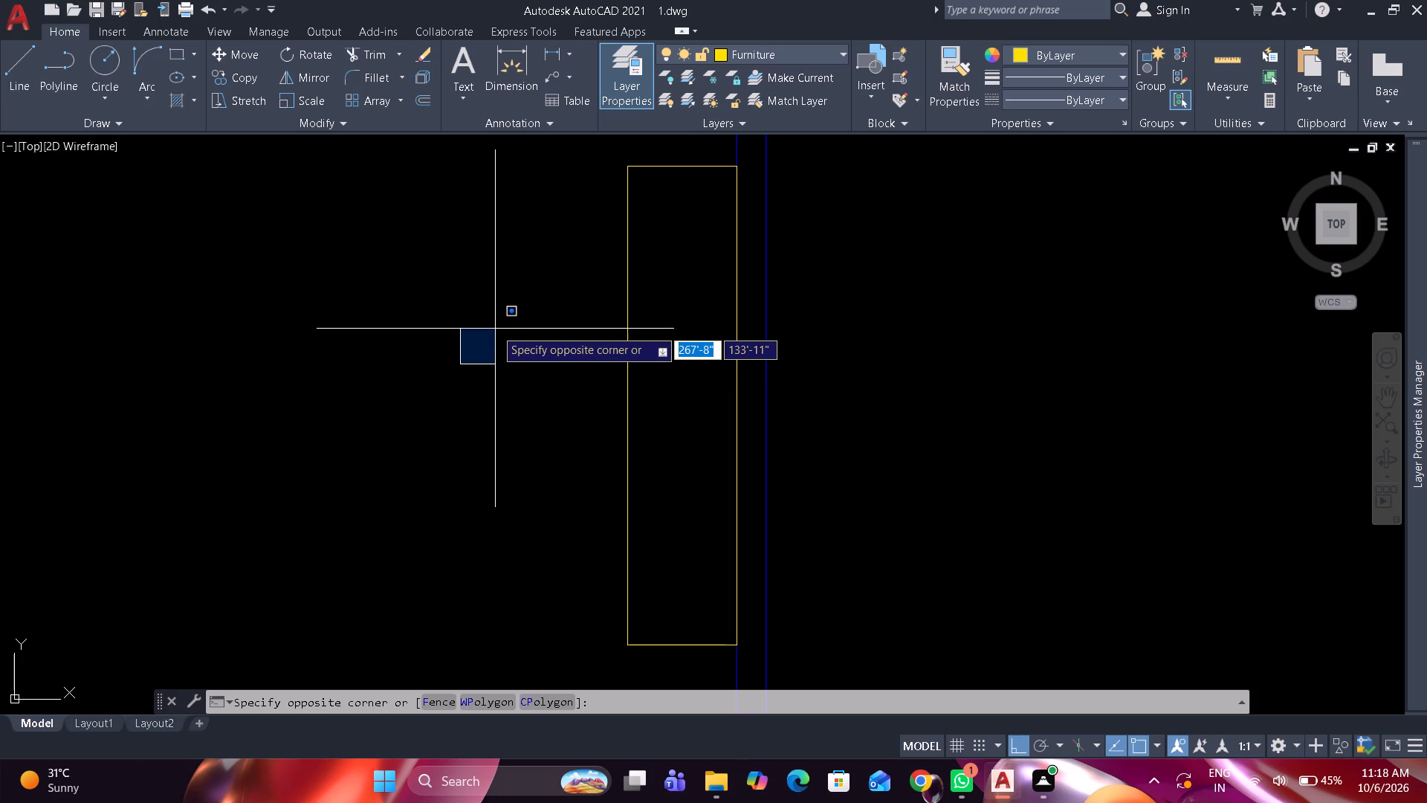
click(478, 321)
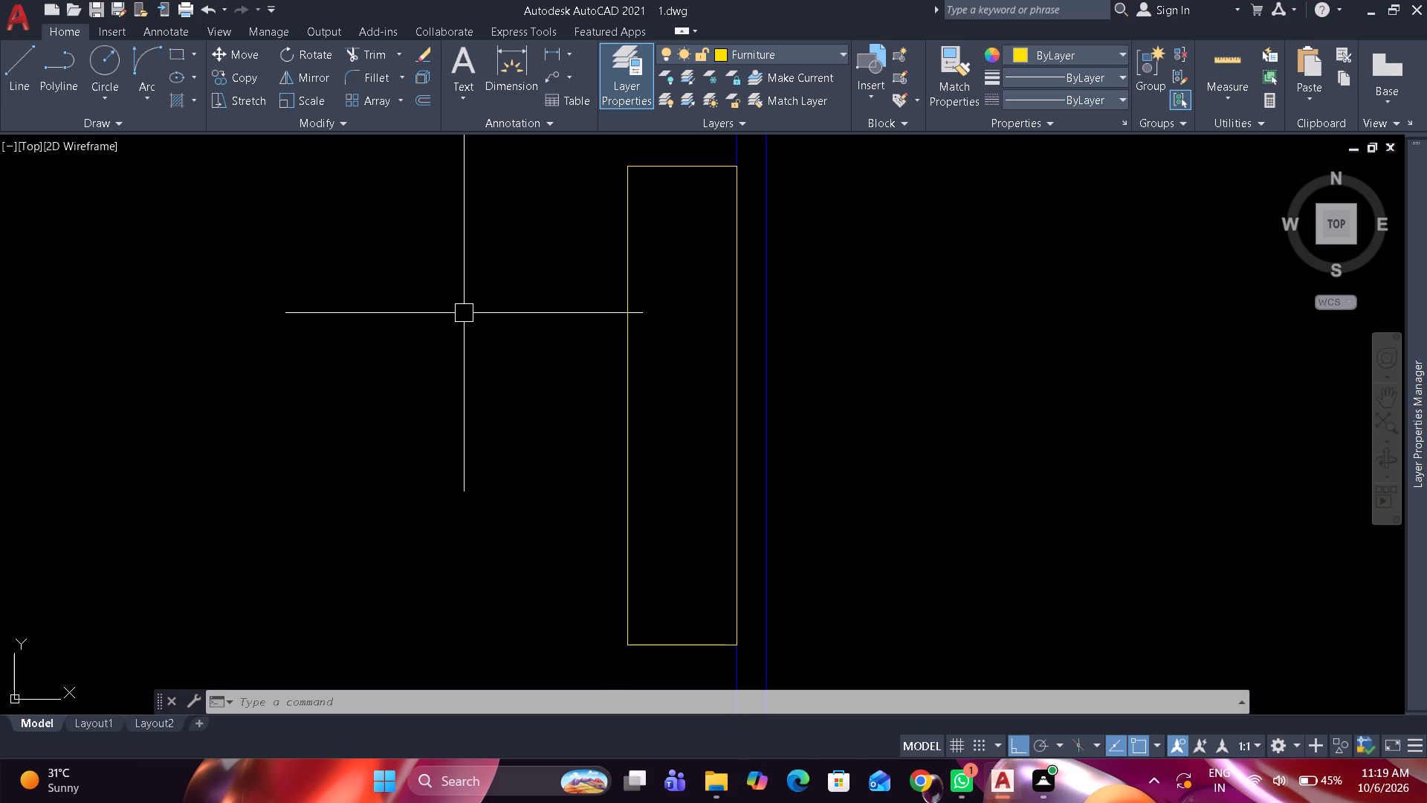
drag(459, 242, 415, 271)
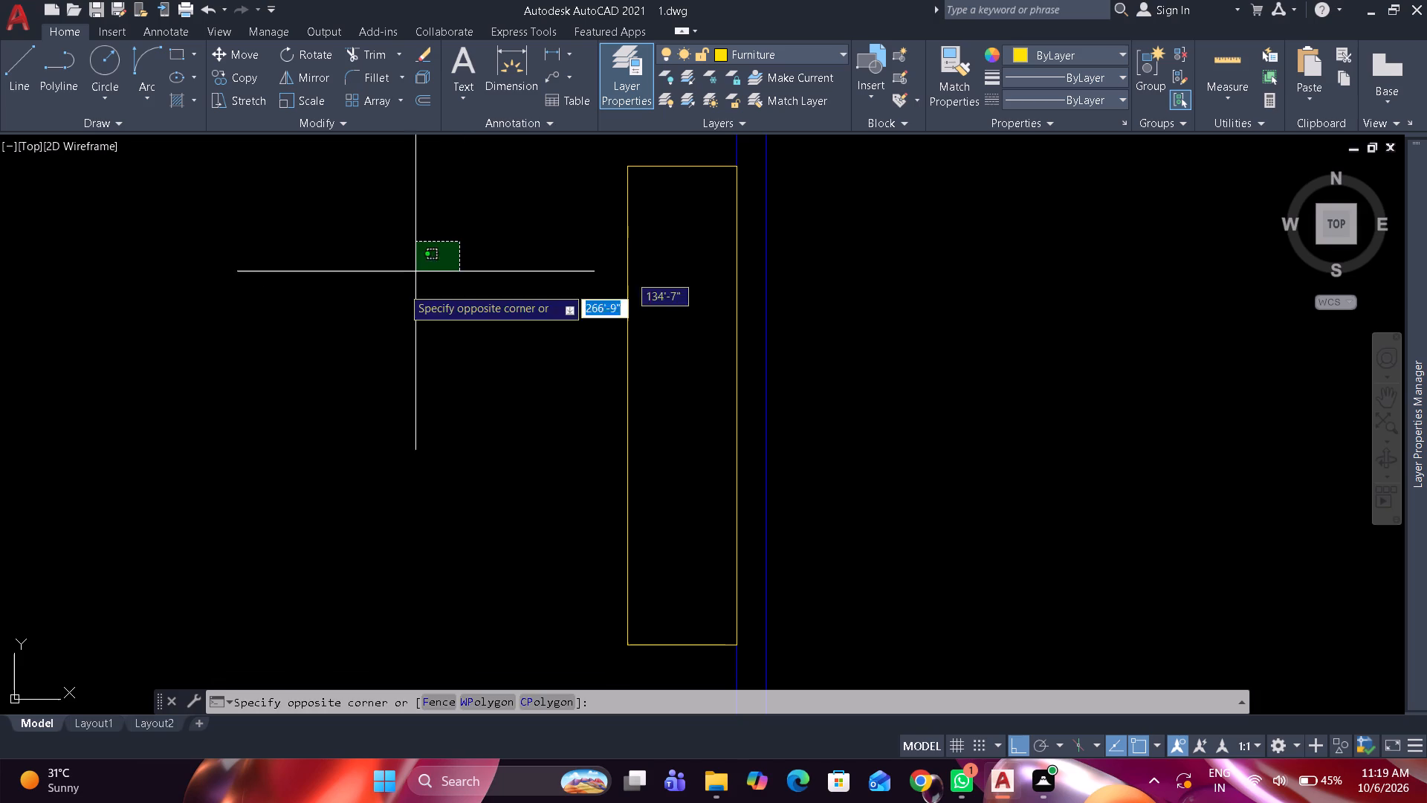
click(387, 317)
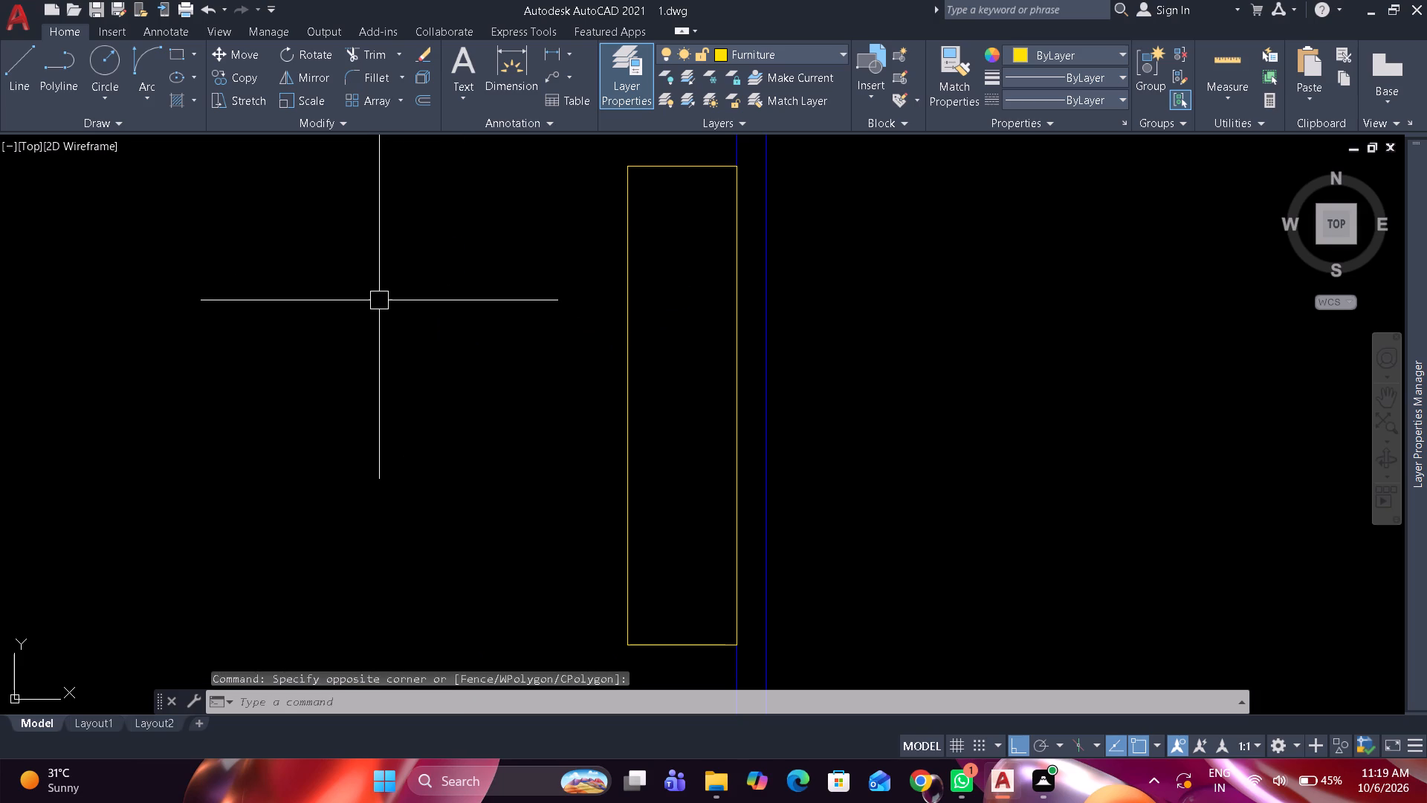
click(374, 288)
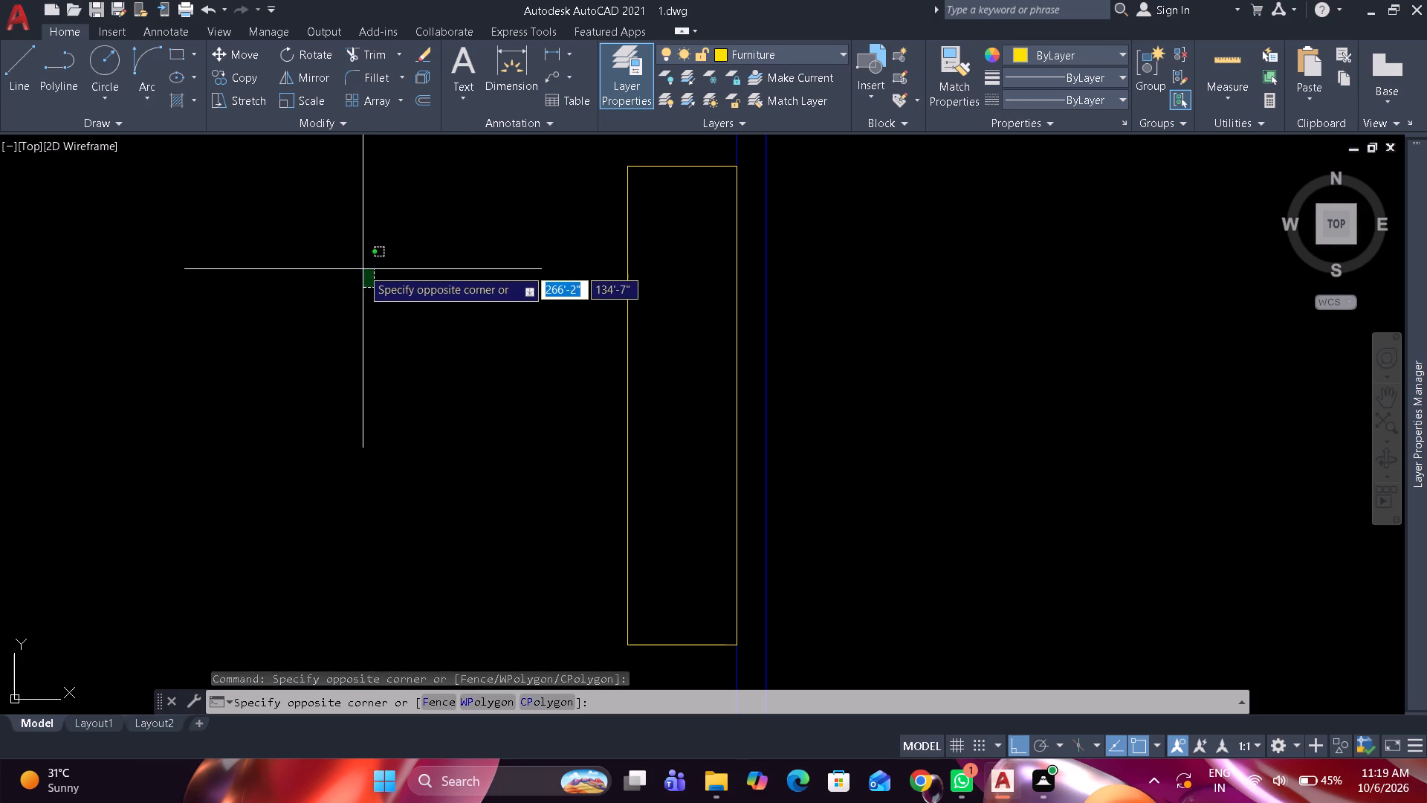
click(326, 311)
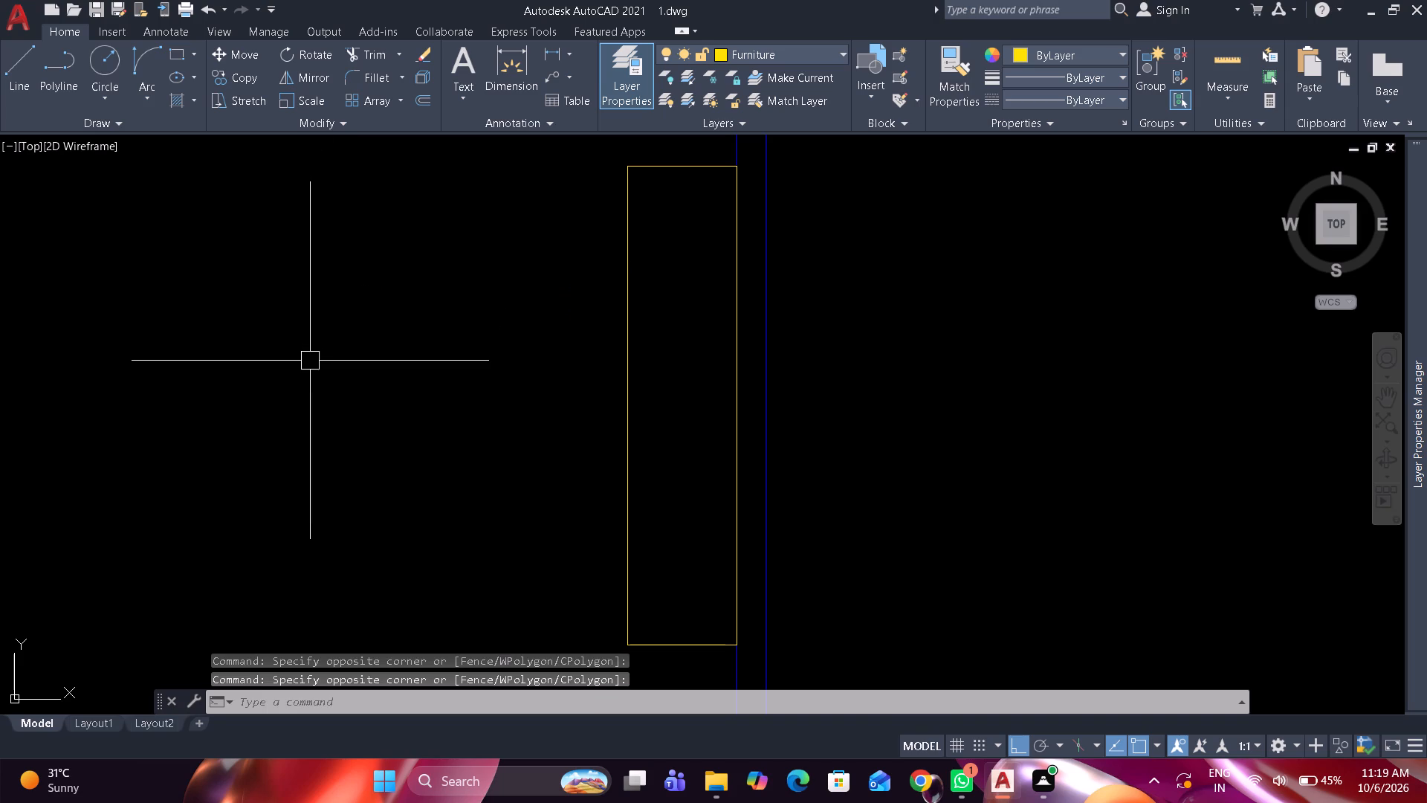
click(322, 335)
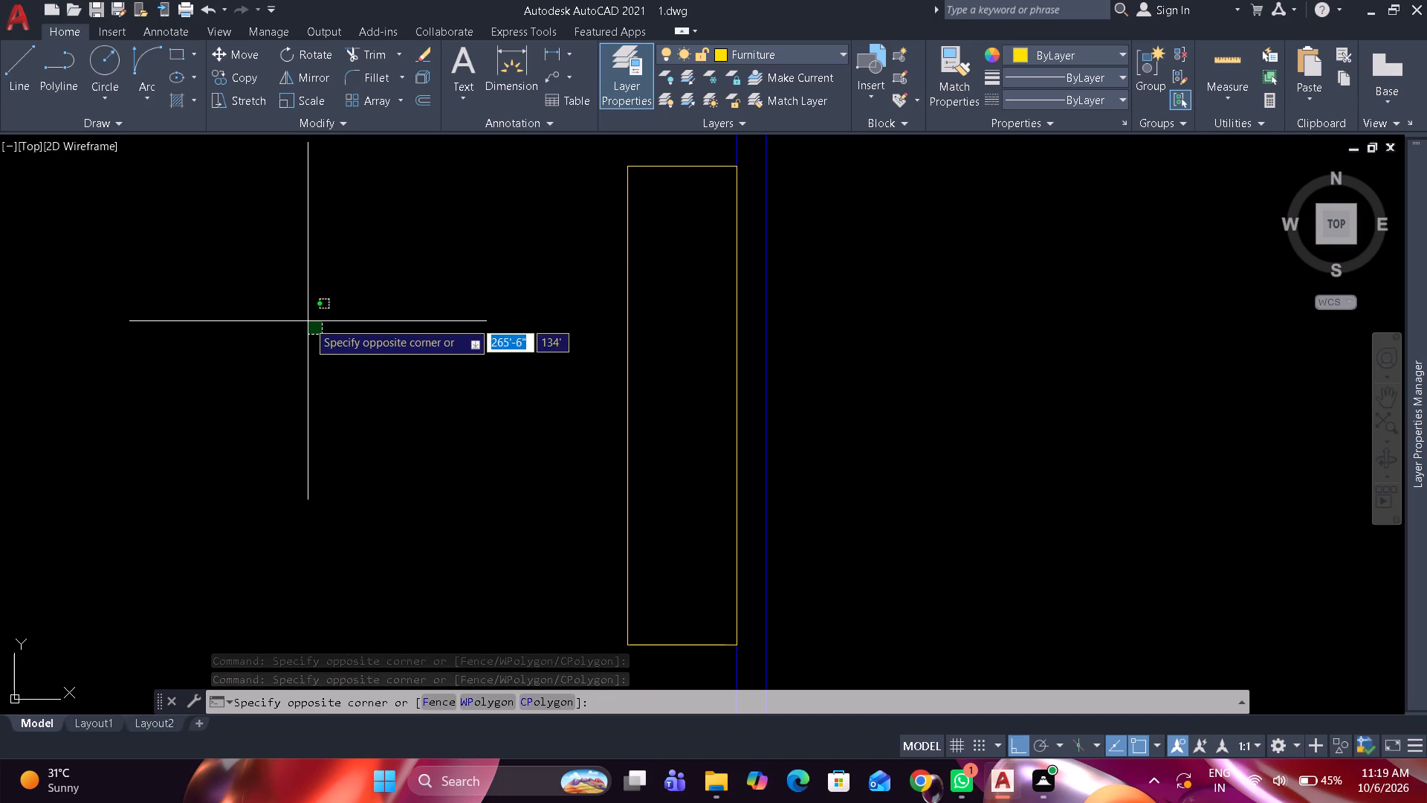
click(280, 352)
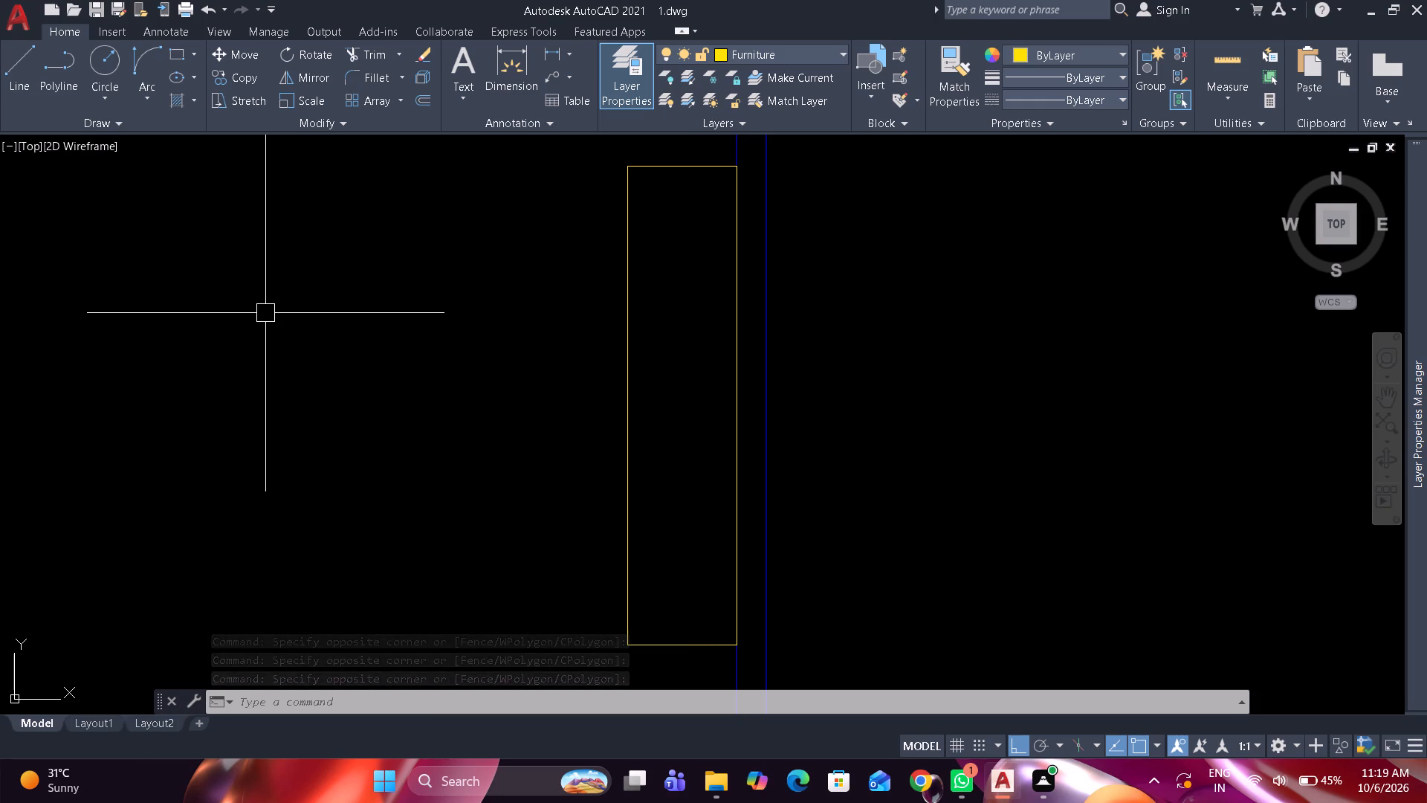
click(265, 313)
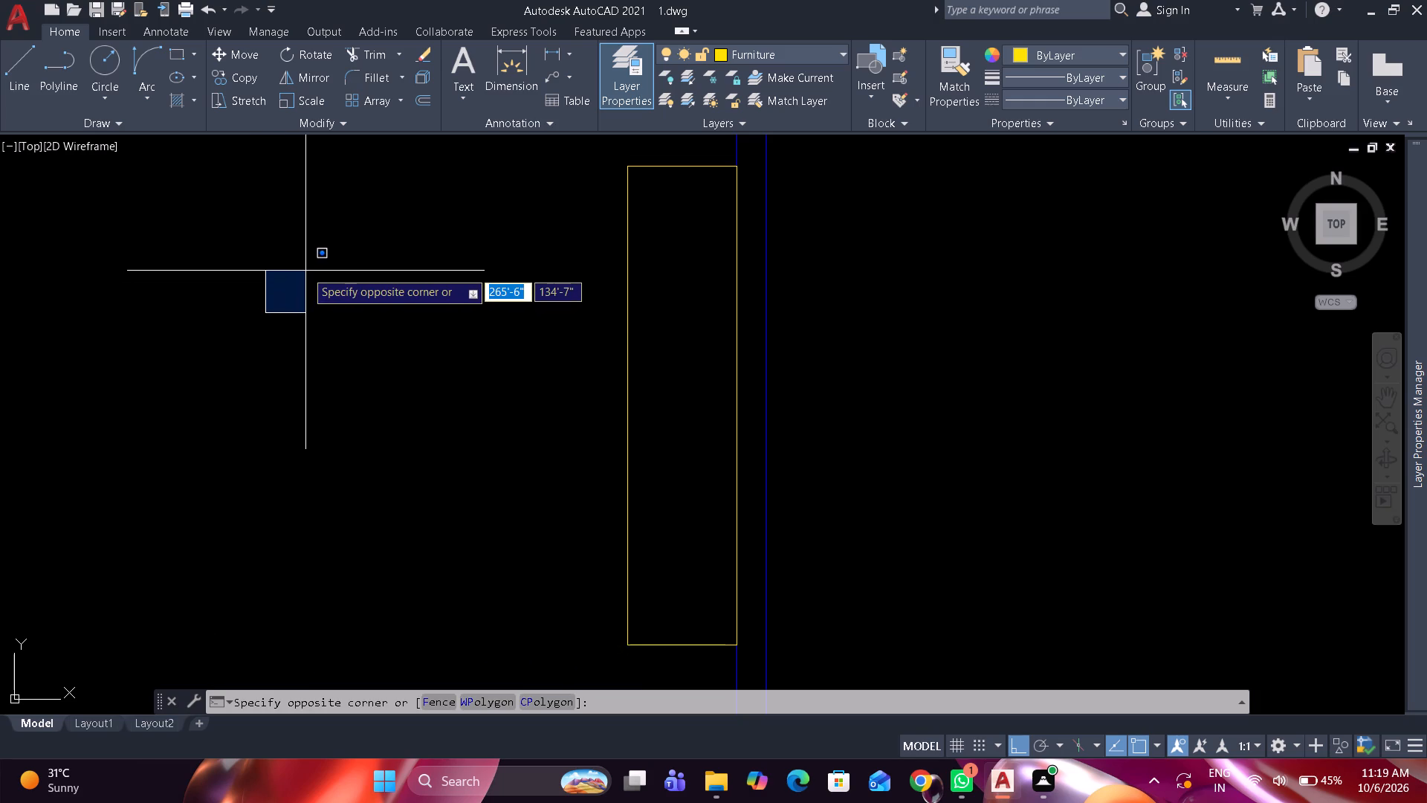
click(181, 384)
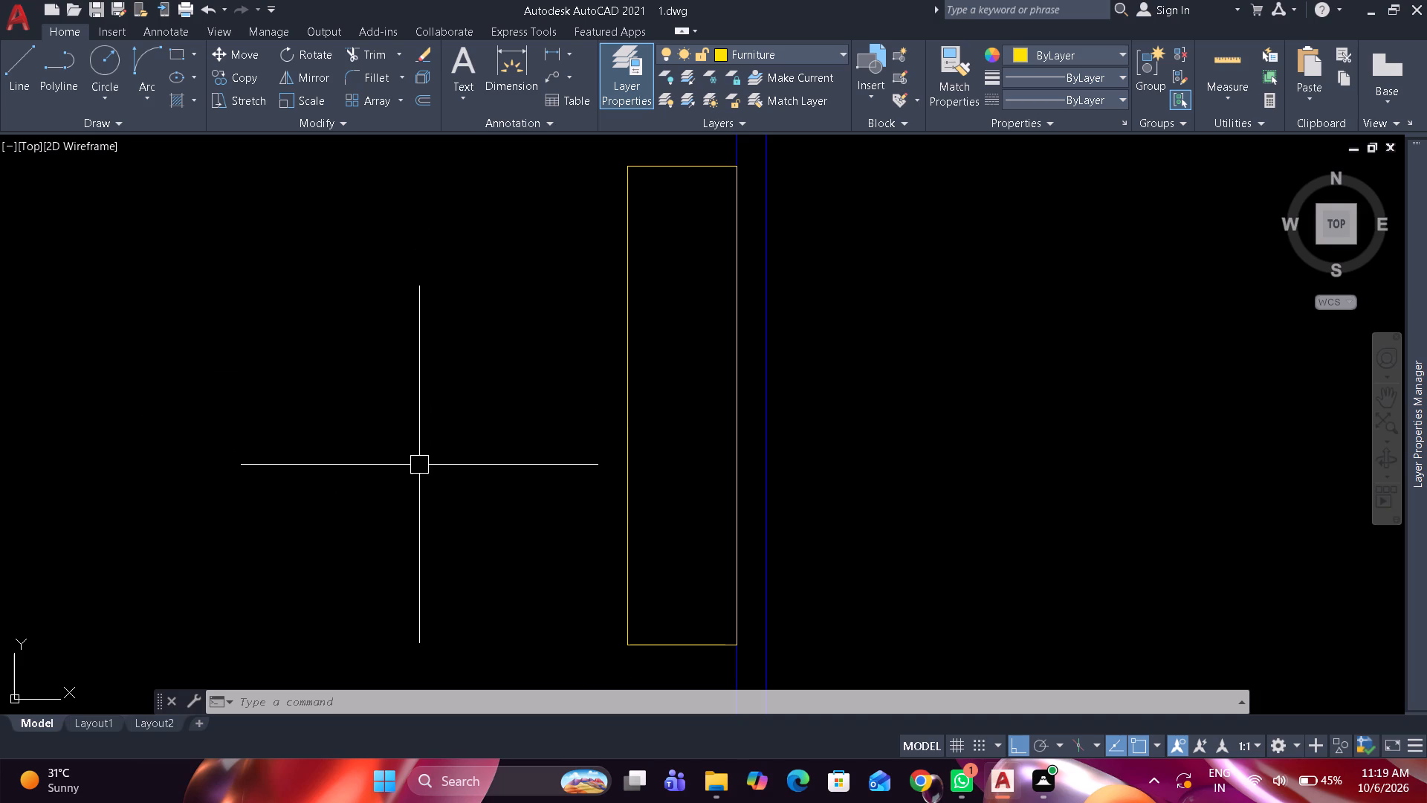
Measure the north-south rectangle's short south side with a temporary dimension and erase that dimension.
text(dim)
key(space)
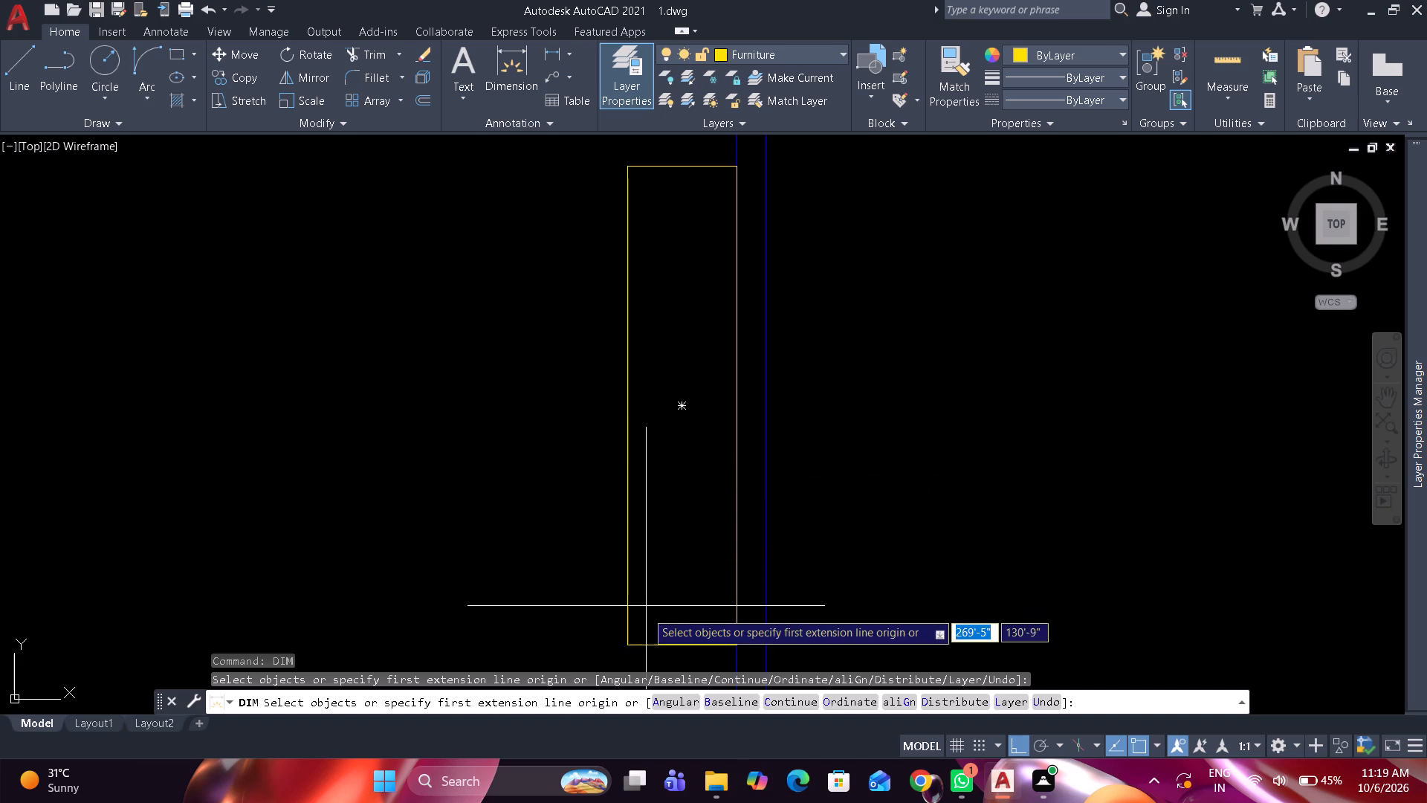
middle_drag(647, 586, 663, 385)
scroll(664, 442, up, 2)
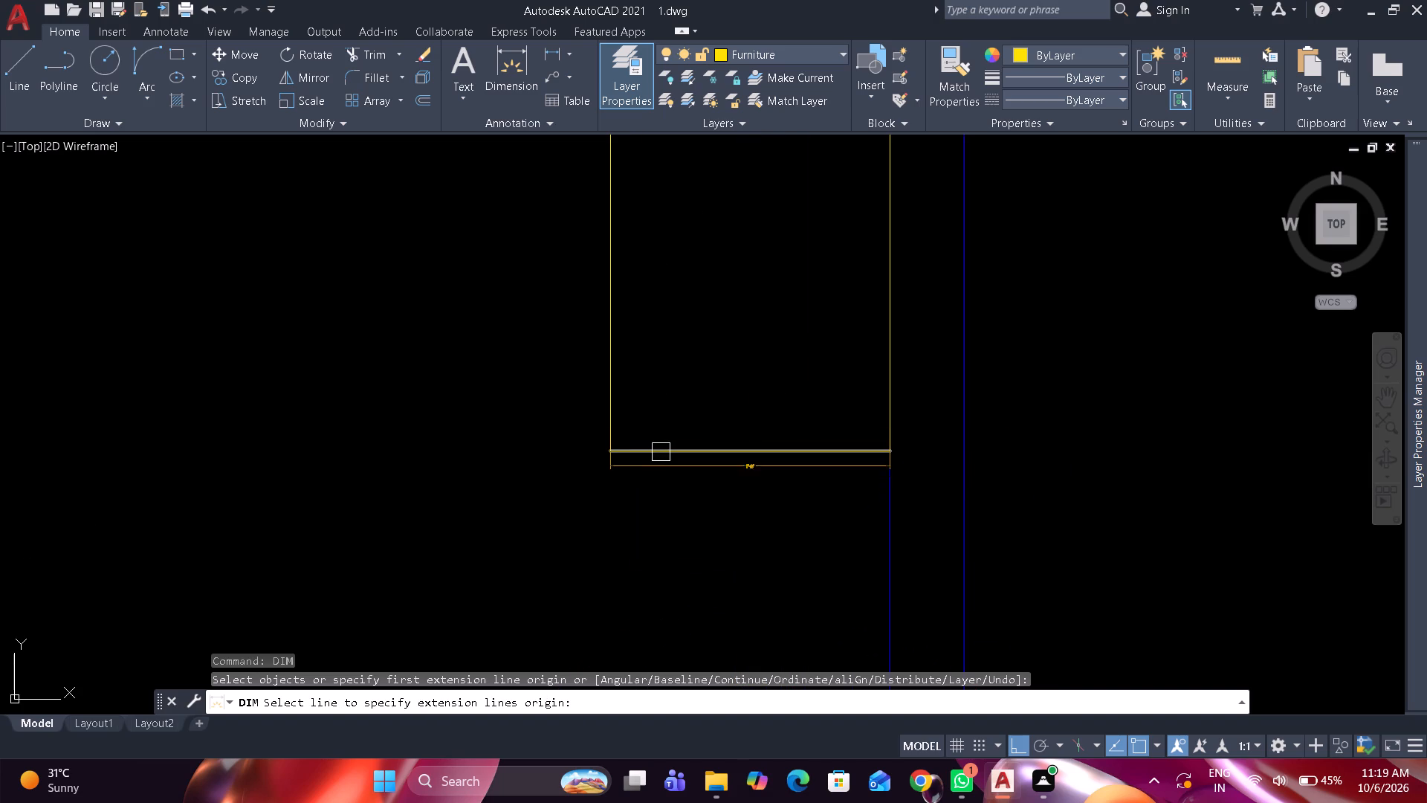
click(661, 452)
click(658, 480)
scroll(725, 486, up, 5)
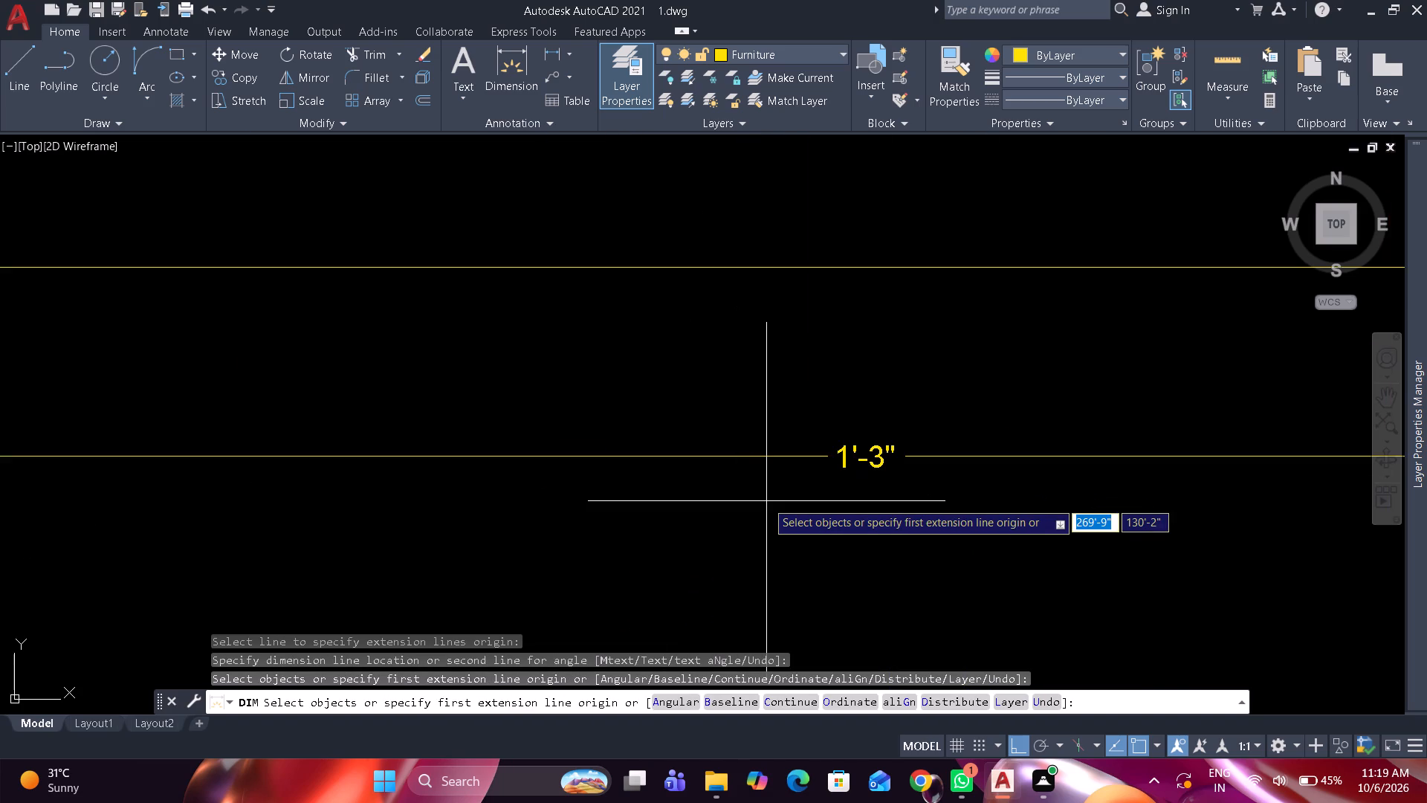
key(Escape)
click(786, 461)
key(e)
key(space)
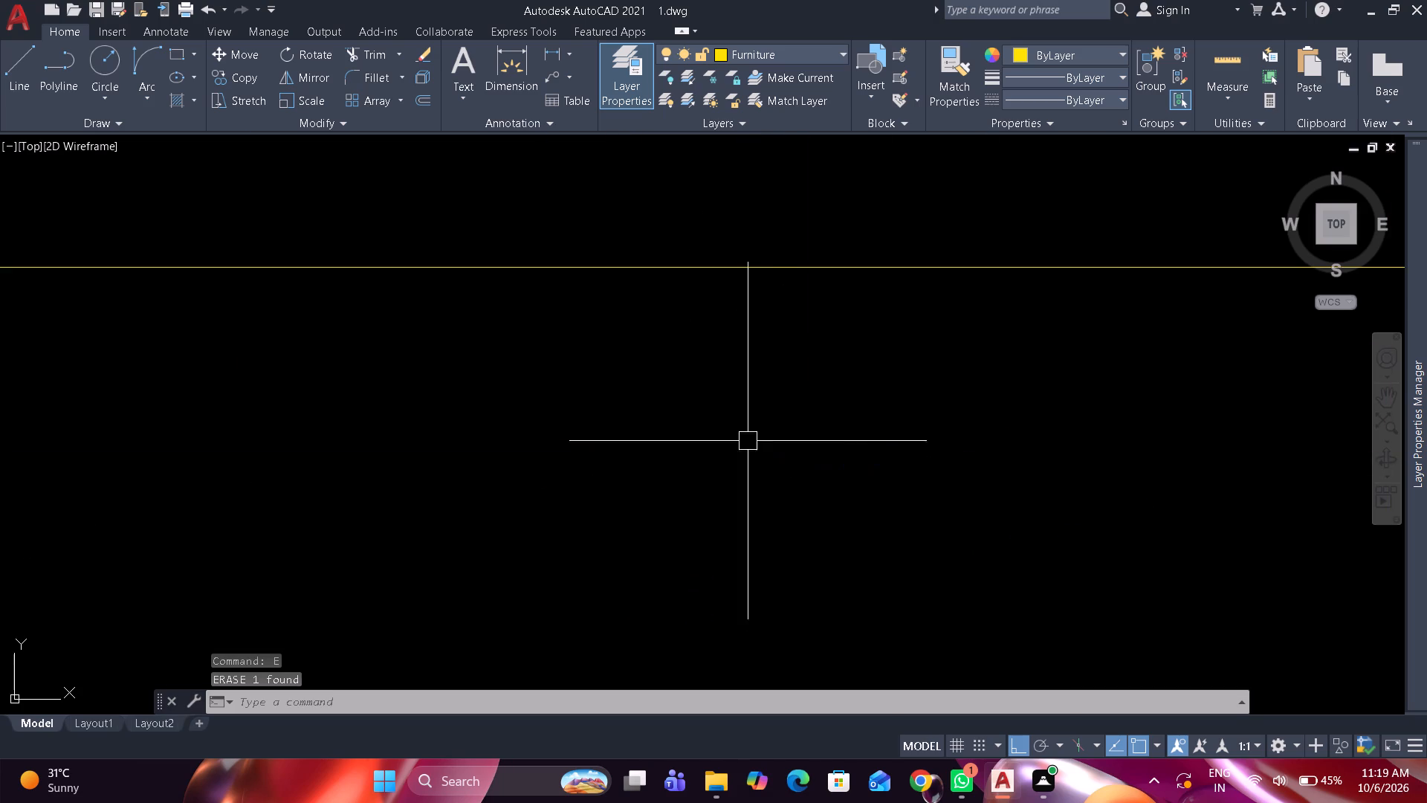
Copy the north-south rectangle into the western bedroom to the south, against its east wall below the existing furniture rectangle.
scroll(746, 439, down, 5)
scroll(660, 447, down, 4)
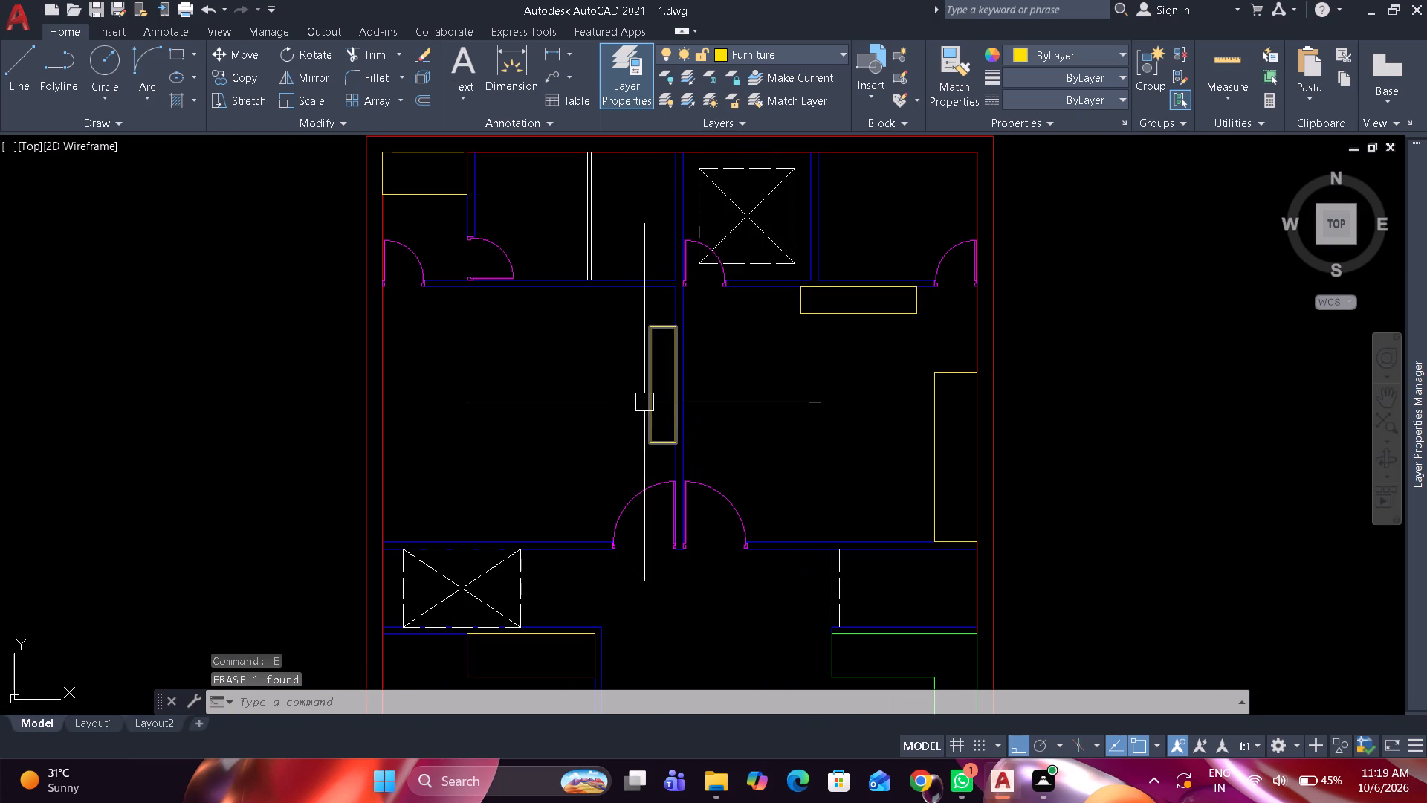
click(647, 399)
text(co)
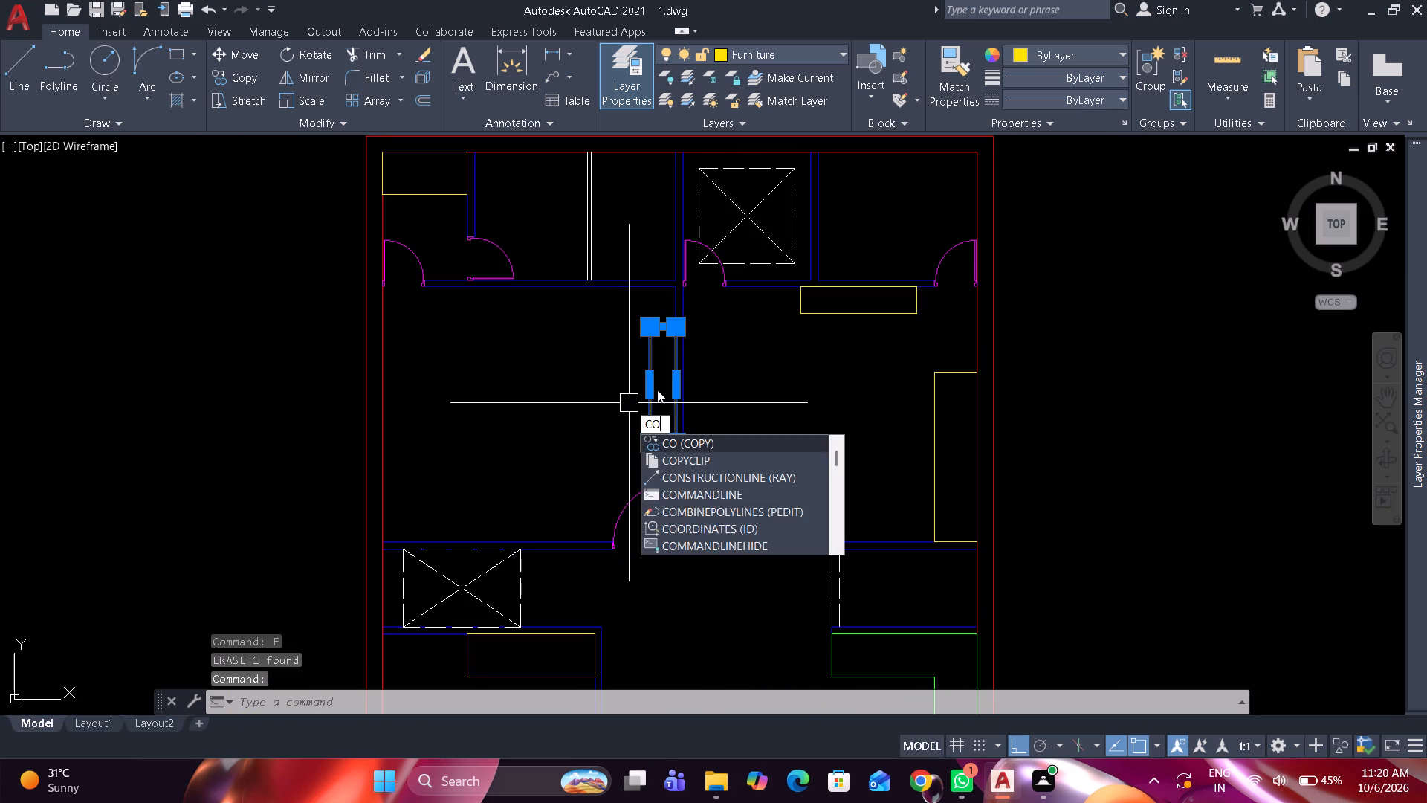
key(space)
click(676, 383)
scroll(675, 384, down, 3)
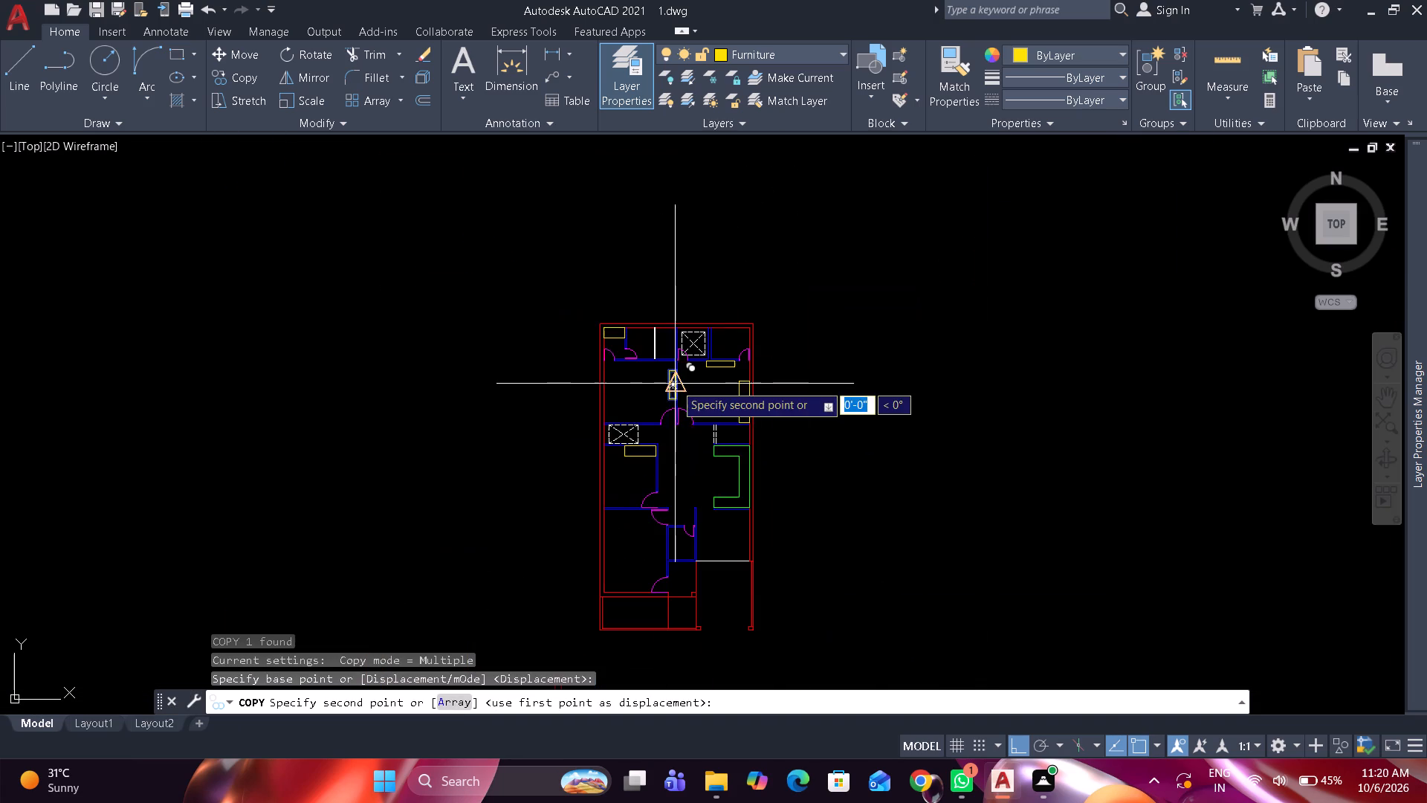
scroll(645, 474, up, 3)
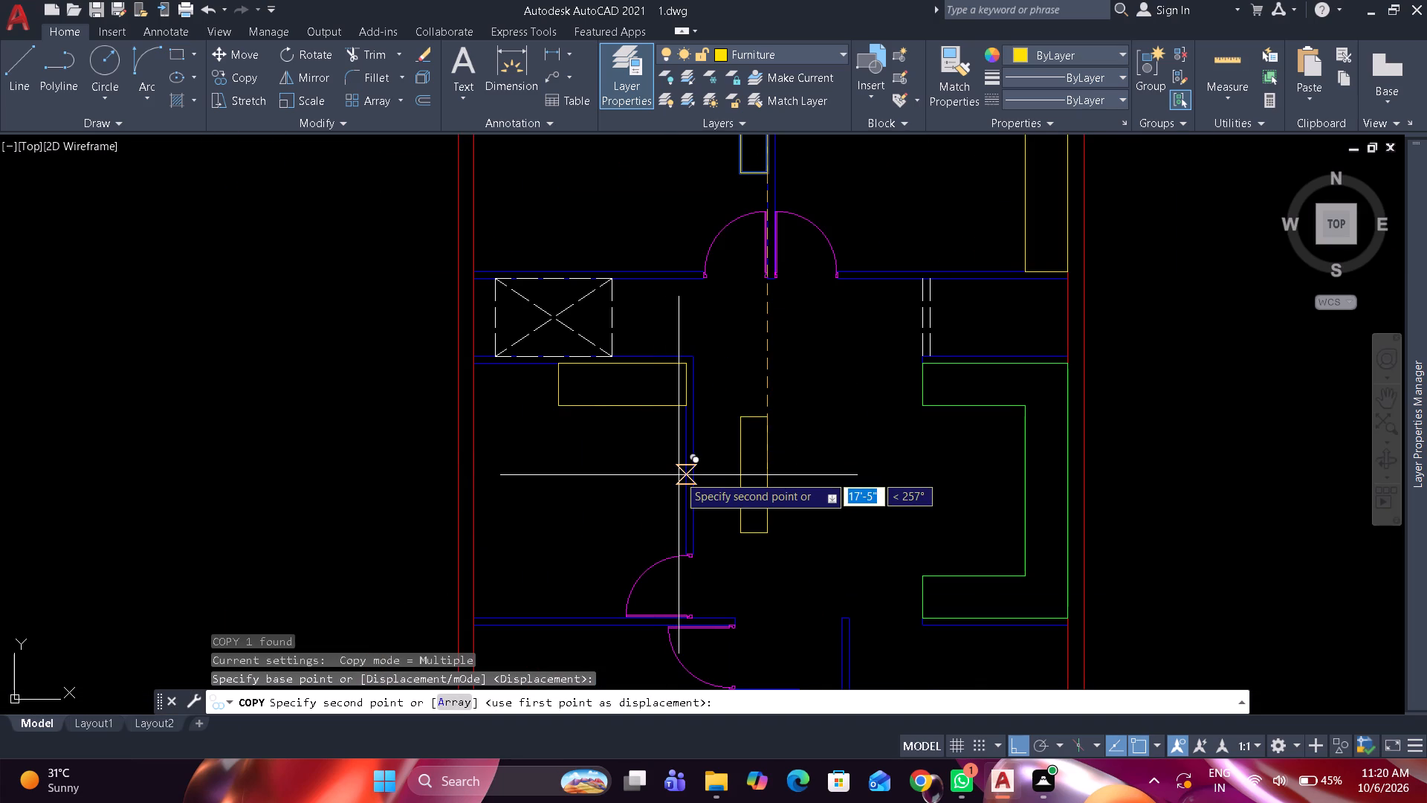
click(680, 477)
key(space)
Nudge the copied rectangle south along the east wall, closer to that bedroom's door.
scroll(660, 491, up, 2)
click(659, 491)
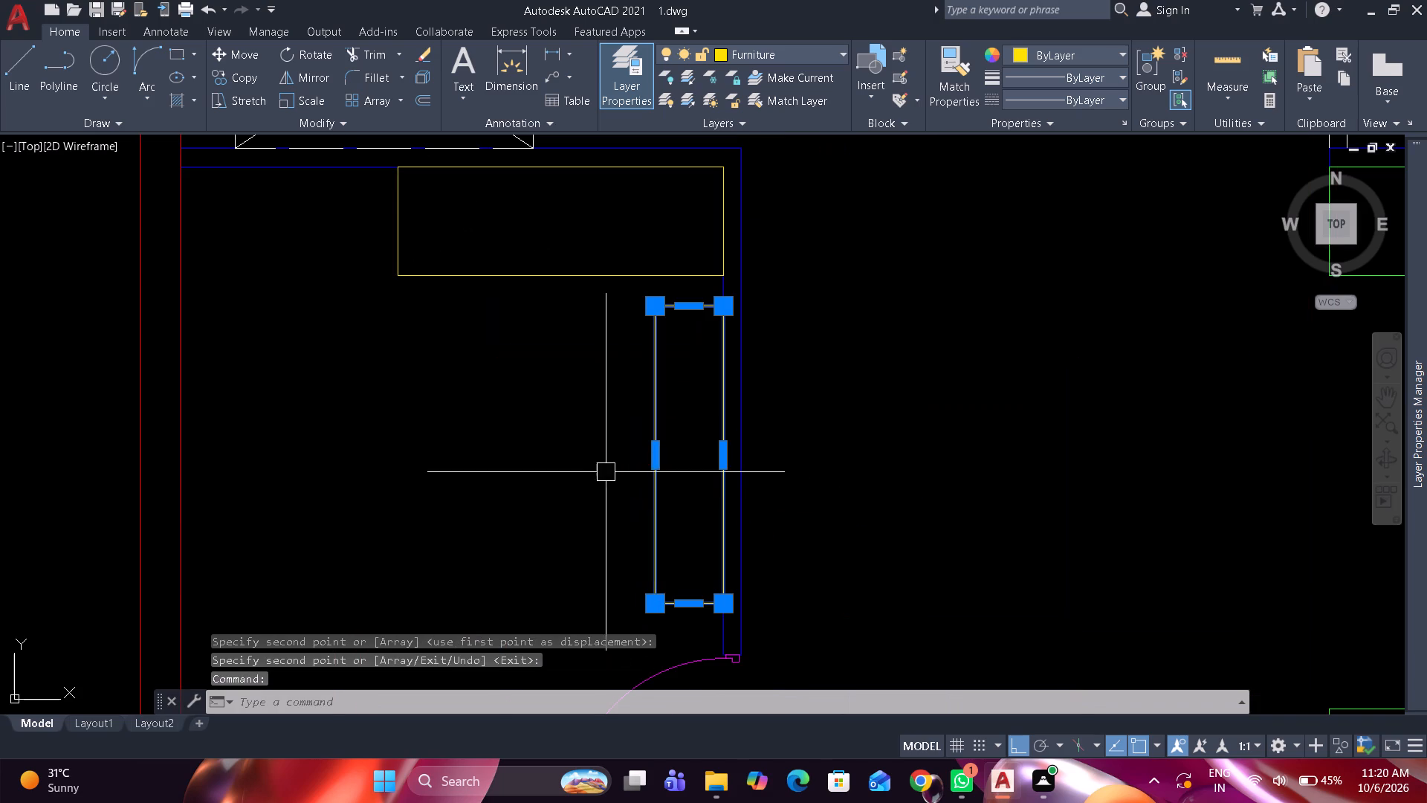
key(ctrl+Down)
key(ctrl+Down)
key(ctrl+Down)
key(ctrl+Down)
key(ctrl+Down)
key(ctrl+Down)
key(ctrl+Down)
key(ctrl+Down)
key(ctrl+Down)
key(ctrl+Down)
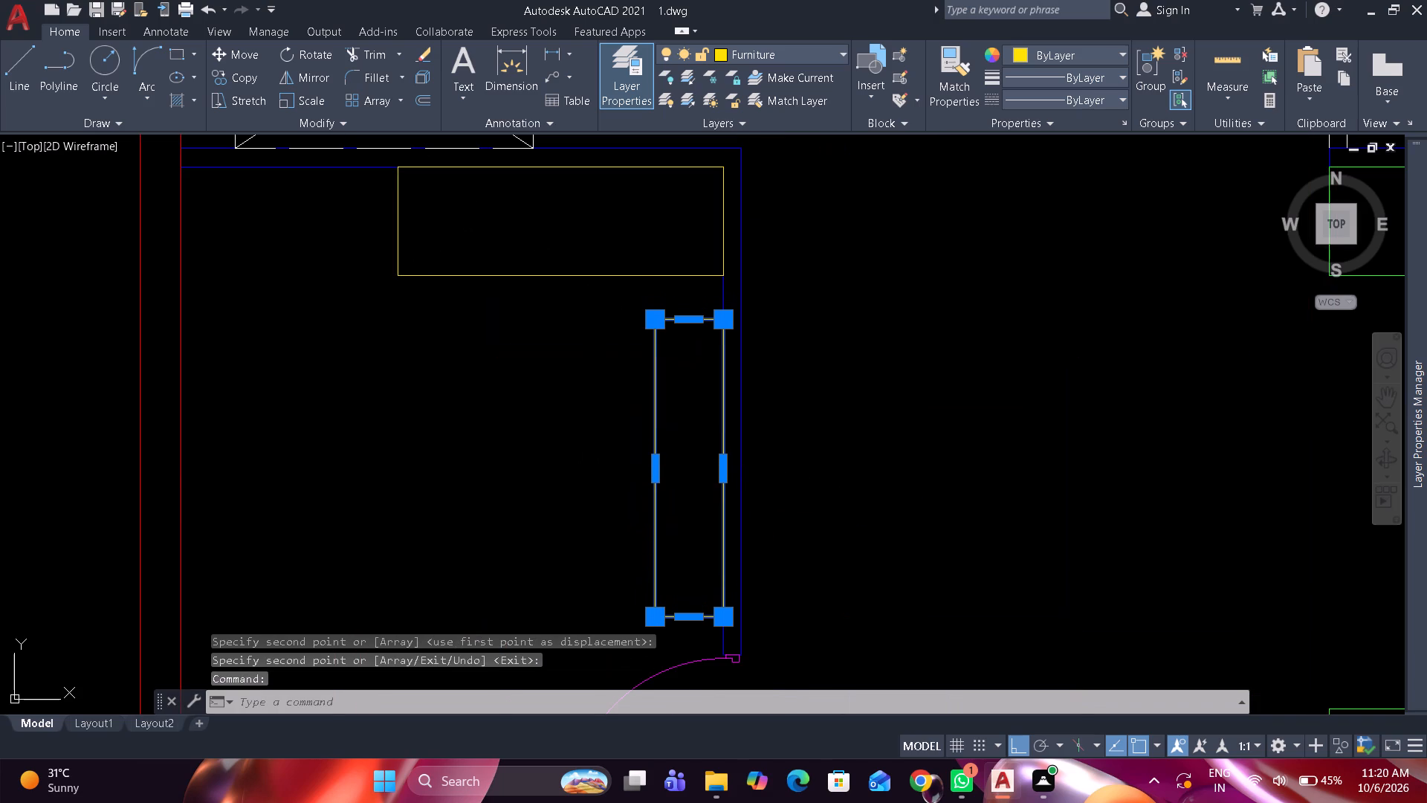
key(ctrl+Down)
key(ctrl+Down)
key(ctrl+Down)
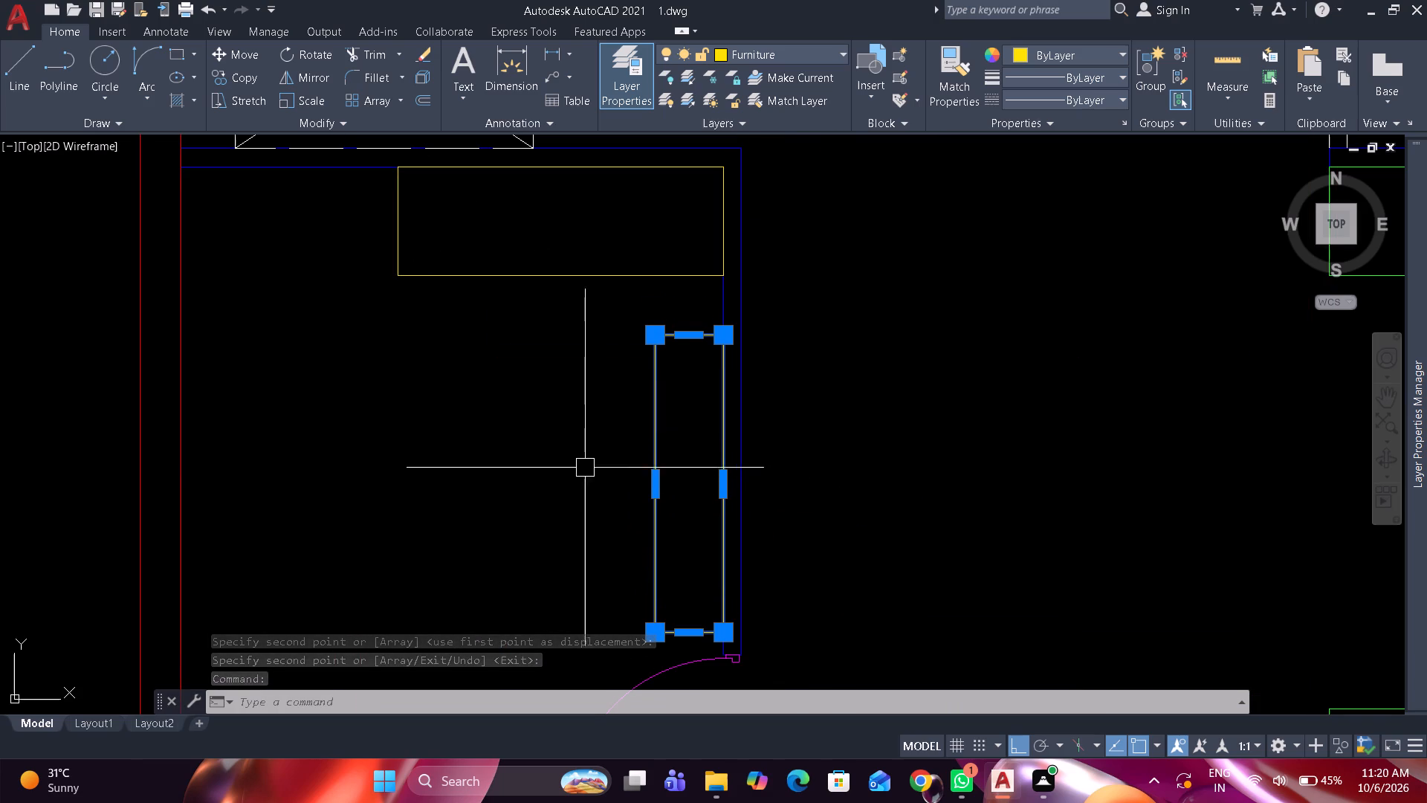
key(Escape)
Offset the short end line of the wall beside the bedroom door 6" north as a guide line.
scroll(728, 662, up, 4)
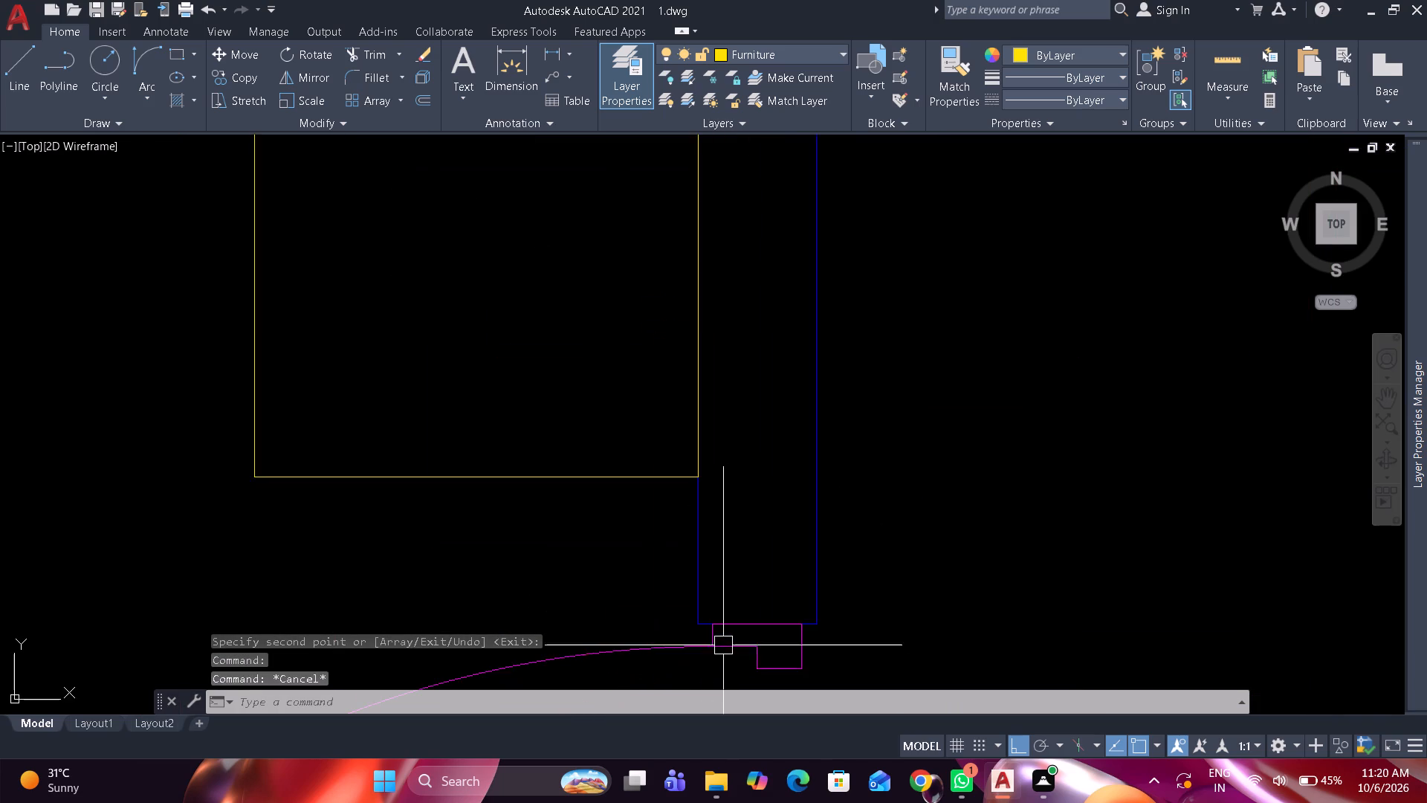
middle_drag(723, 630, 726, 526)
scroll(723, 602, up, 1)
key(o)
key(space)
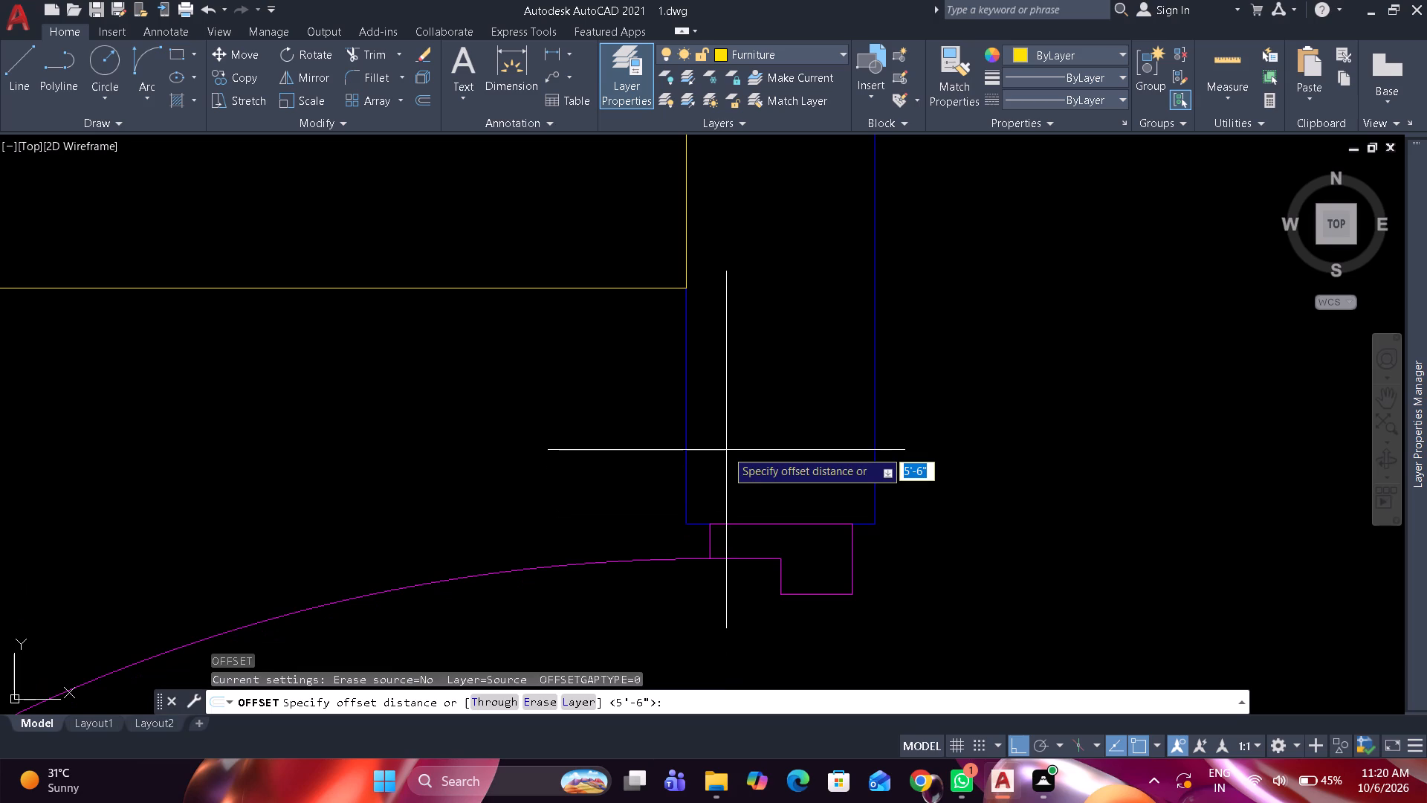
text(6")
key(space)
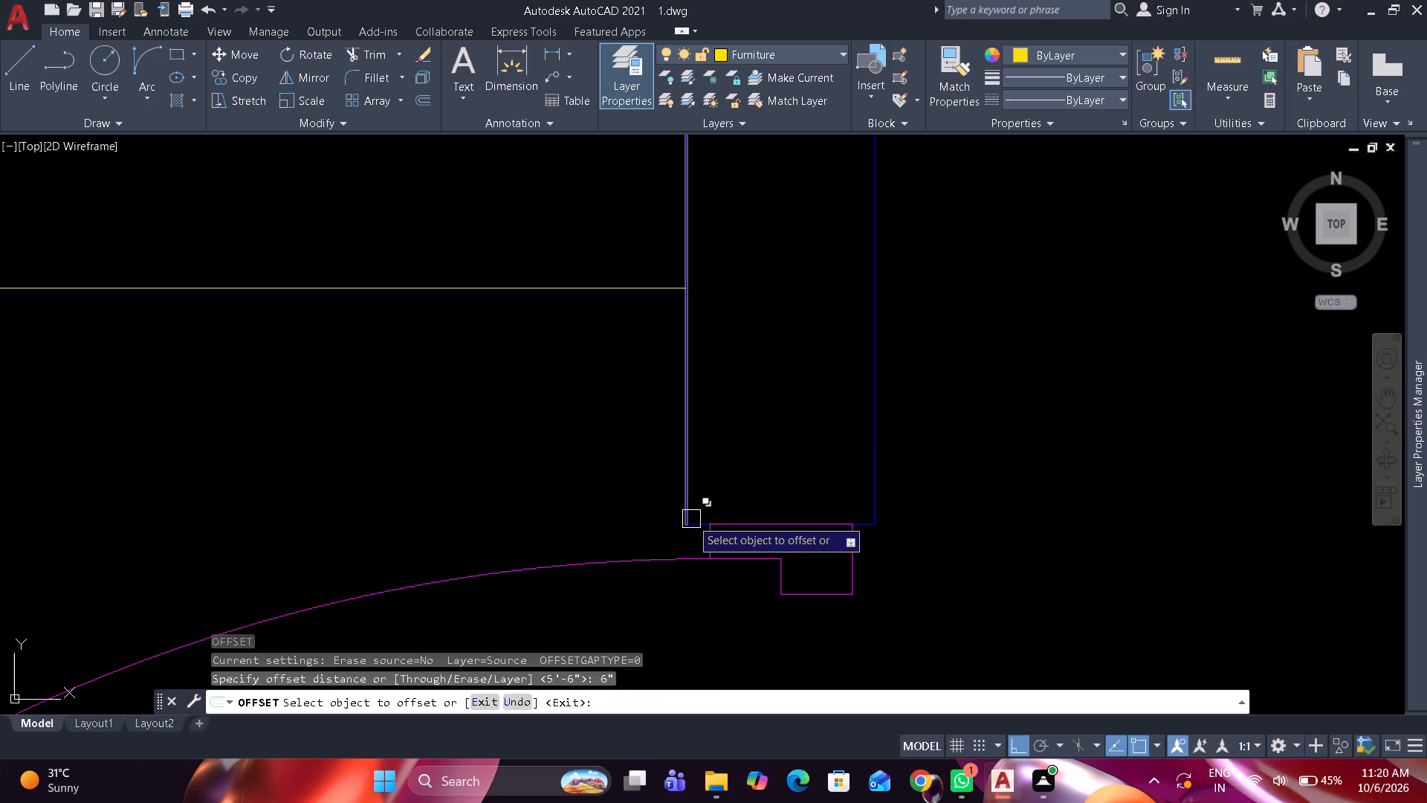
scroll(695, 523, up, 1)
drag(696, 524, 697, 503)
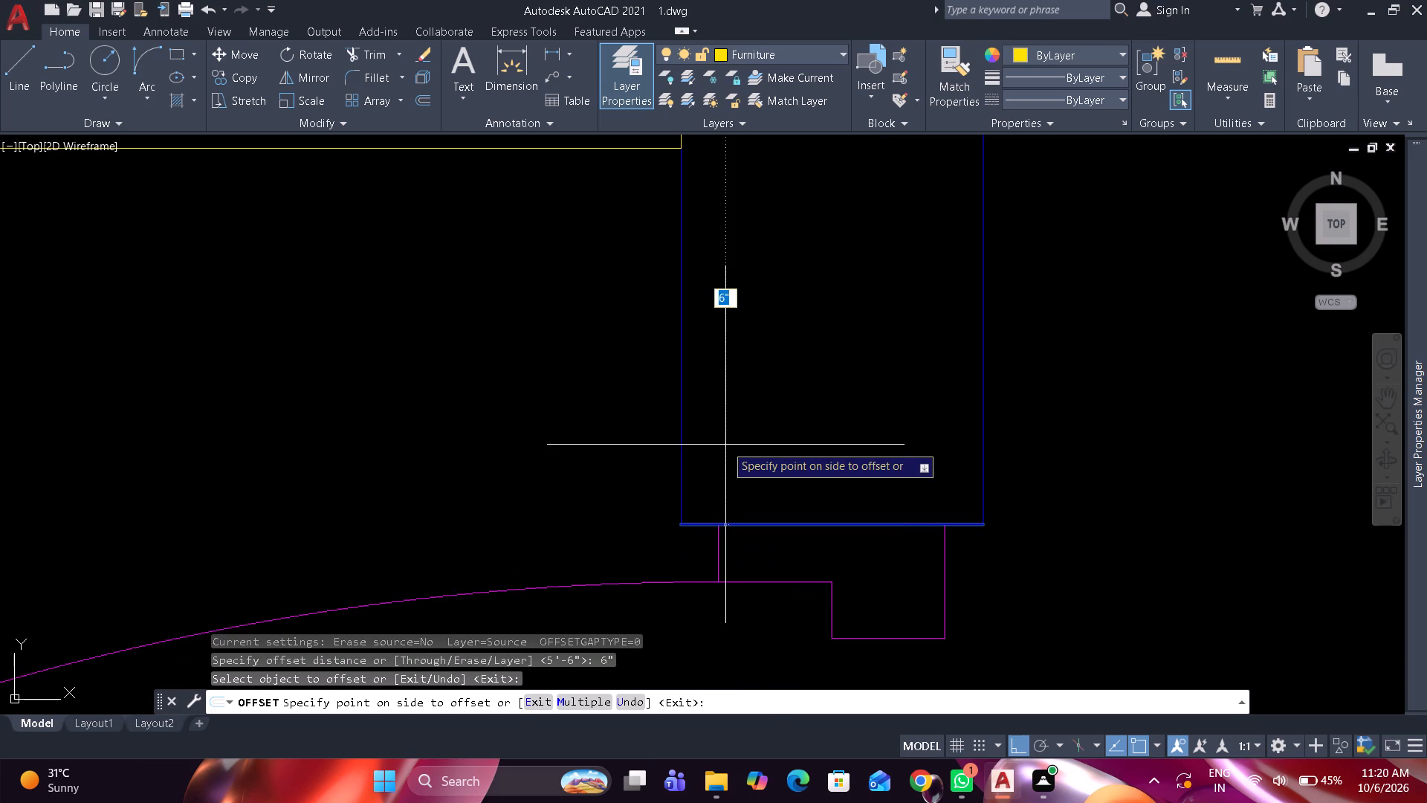
scroll(725, 445, down, 3)
click(740, 427)
key(space)
Move the north-south furniture rectangle north so its southeast corner meets the offset guide line.
click(669, 377)
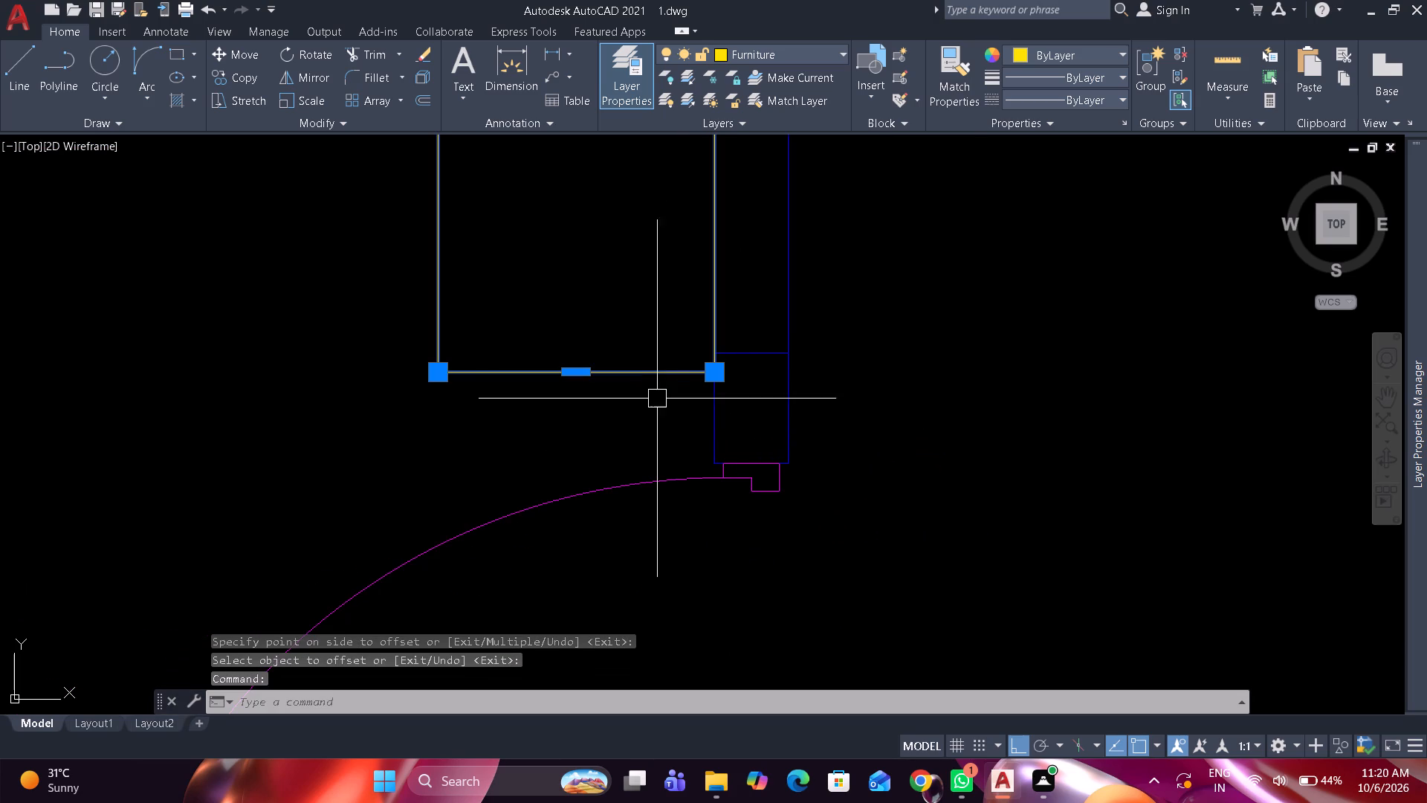
text(m)
key(space)
click(713, 375)
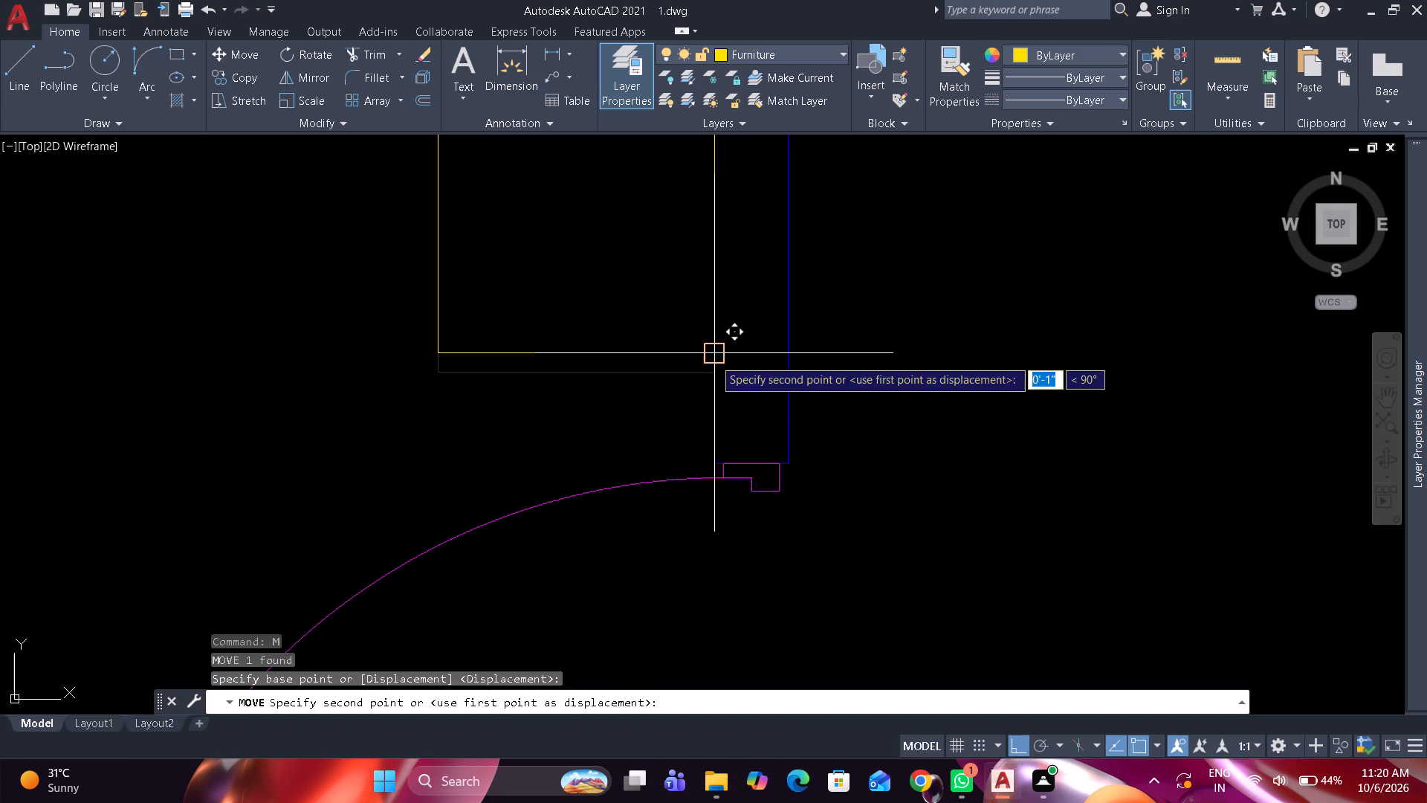
click(713, 358)
Erase the 6" guide line across the wall.
drag(723, 355, 731, 346)
key(Escape)
drag(746, 352, 757, 339)
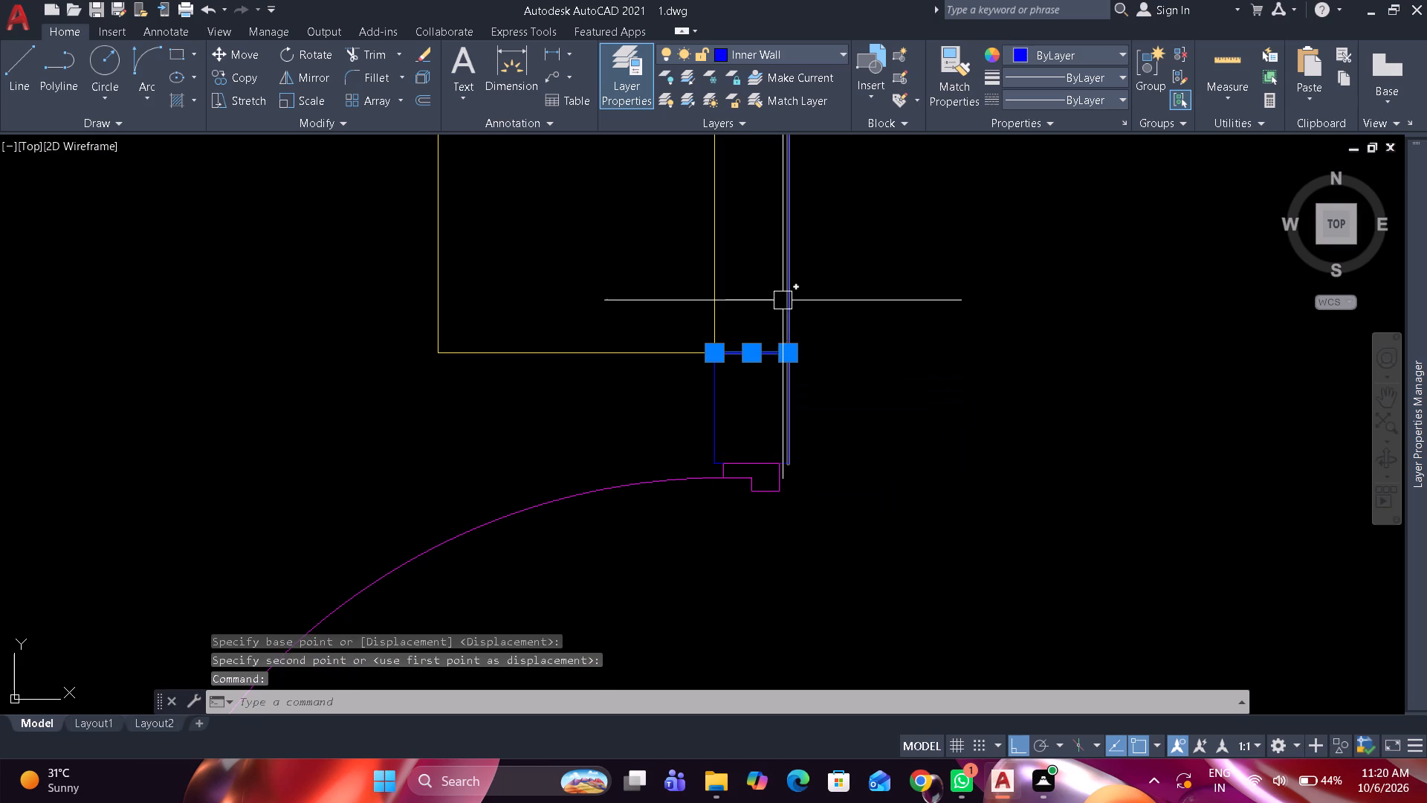
key(e)
key(space)
Measure the length of the copied rectangle's long west side with a temporary dimension.
scroll(633, 341, down, 4)
middle_drag(640, 417, 642, 489)
key(d)
text(im)
key(space)
scroll(629, 401, up, 2)
click(580, 412)
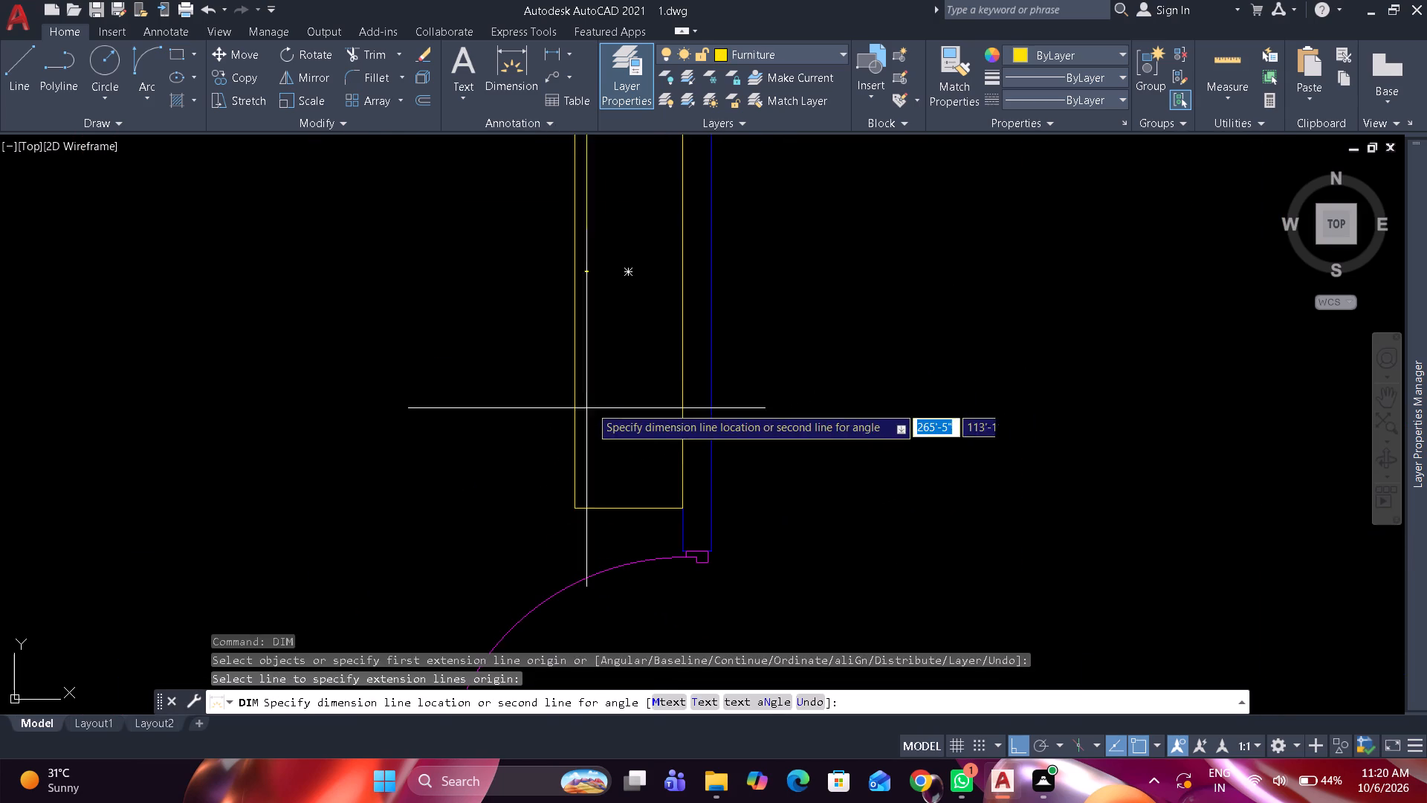
drag(596, 402, 602, 389)
scroll(635, 259, up, 4)
key(Escape)
scroll(540, 315, down, 4)
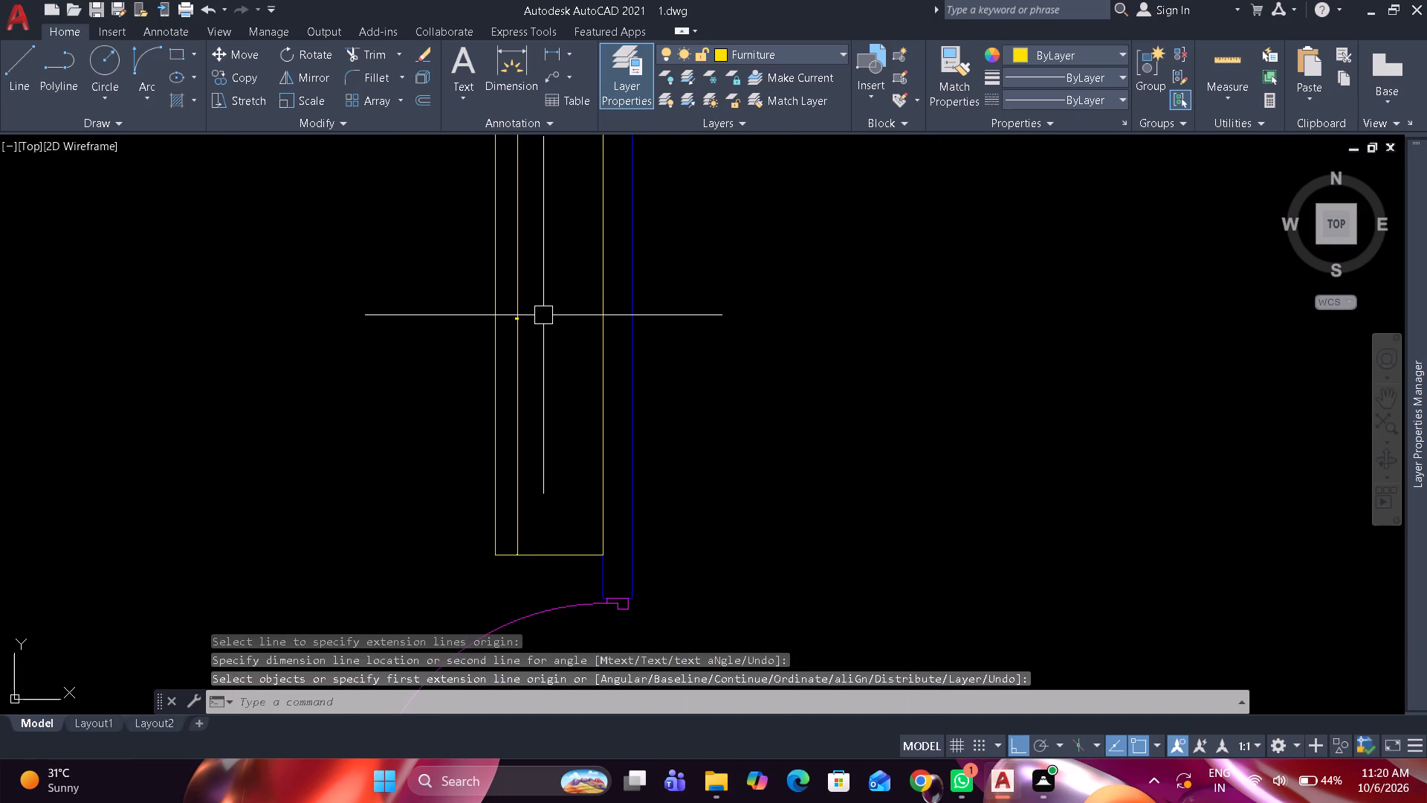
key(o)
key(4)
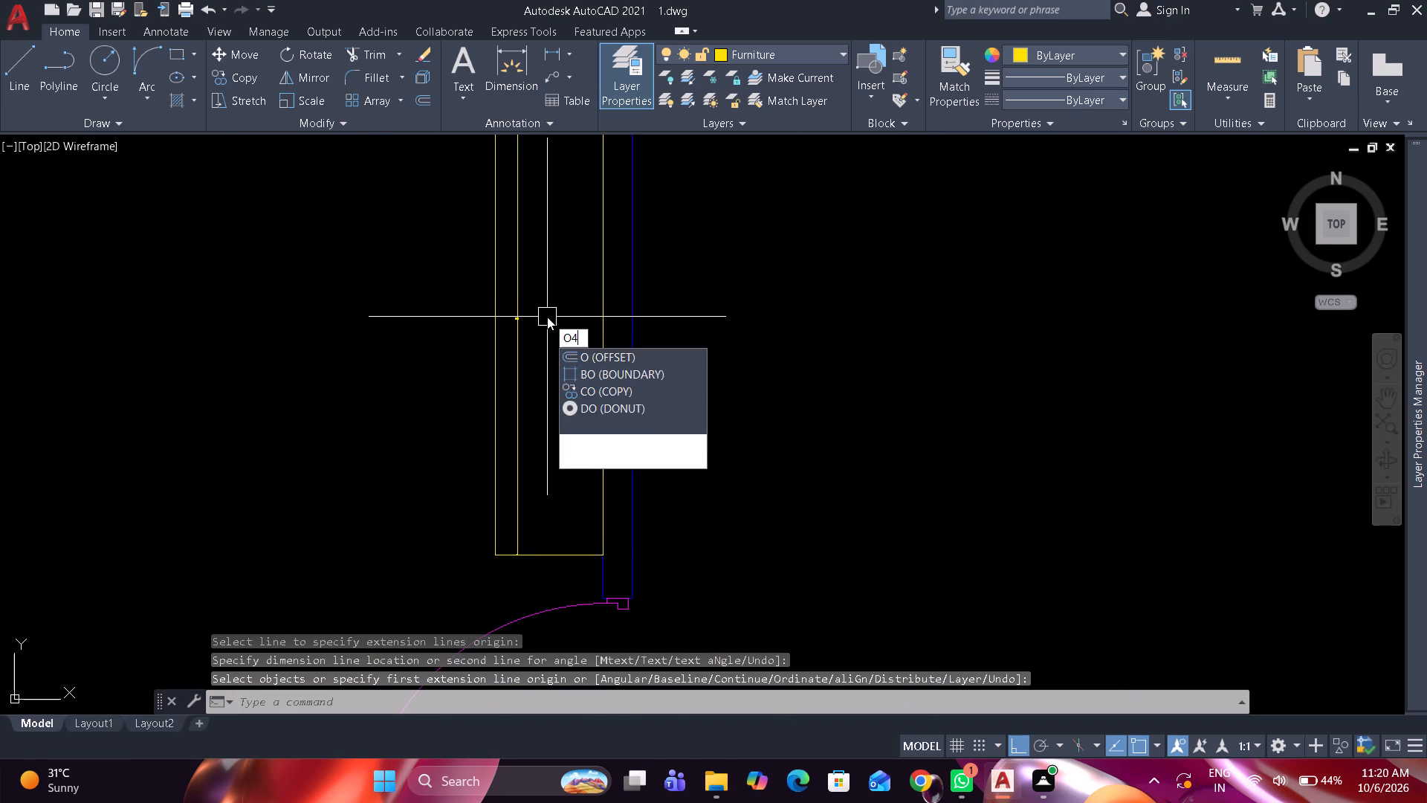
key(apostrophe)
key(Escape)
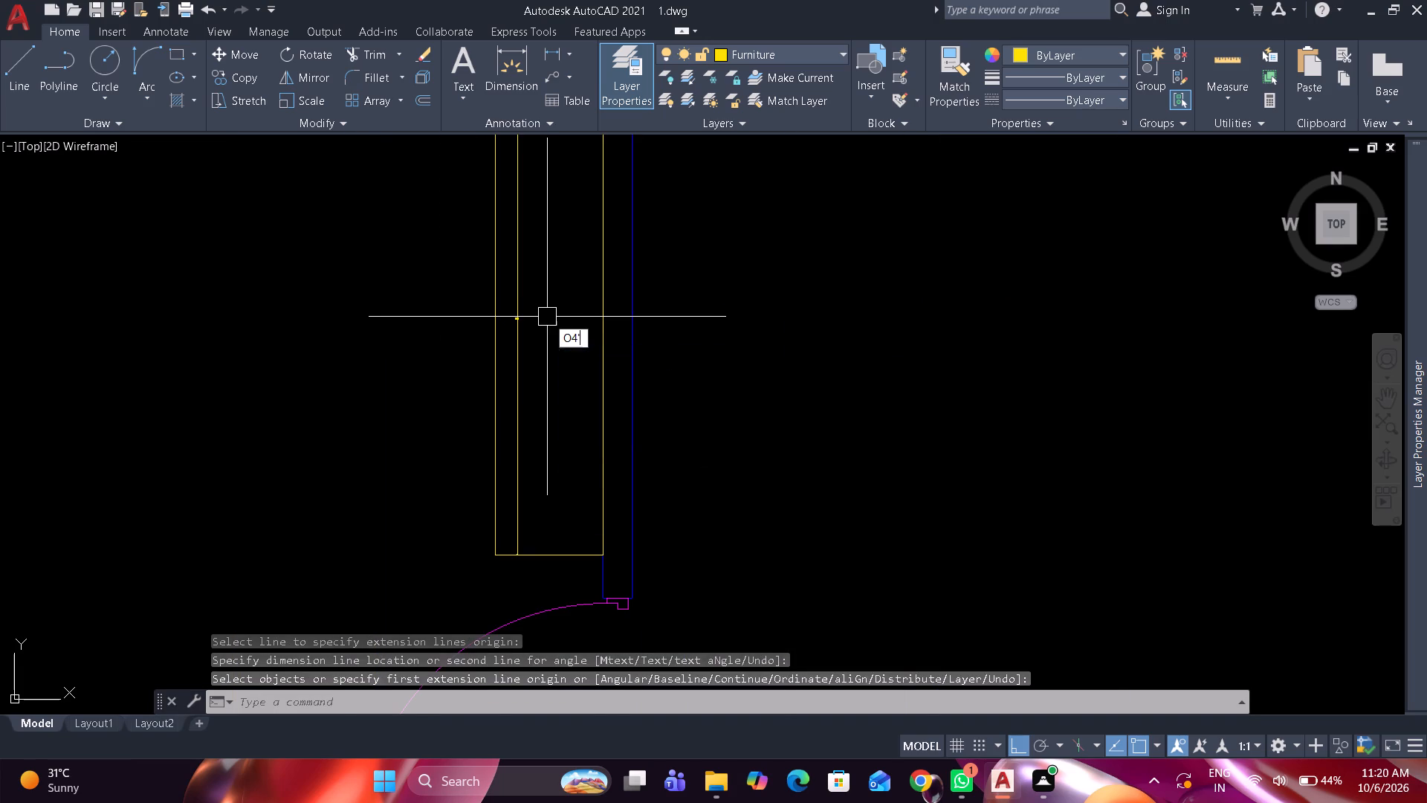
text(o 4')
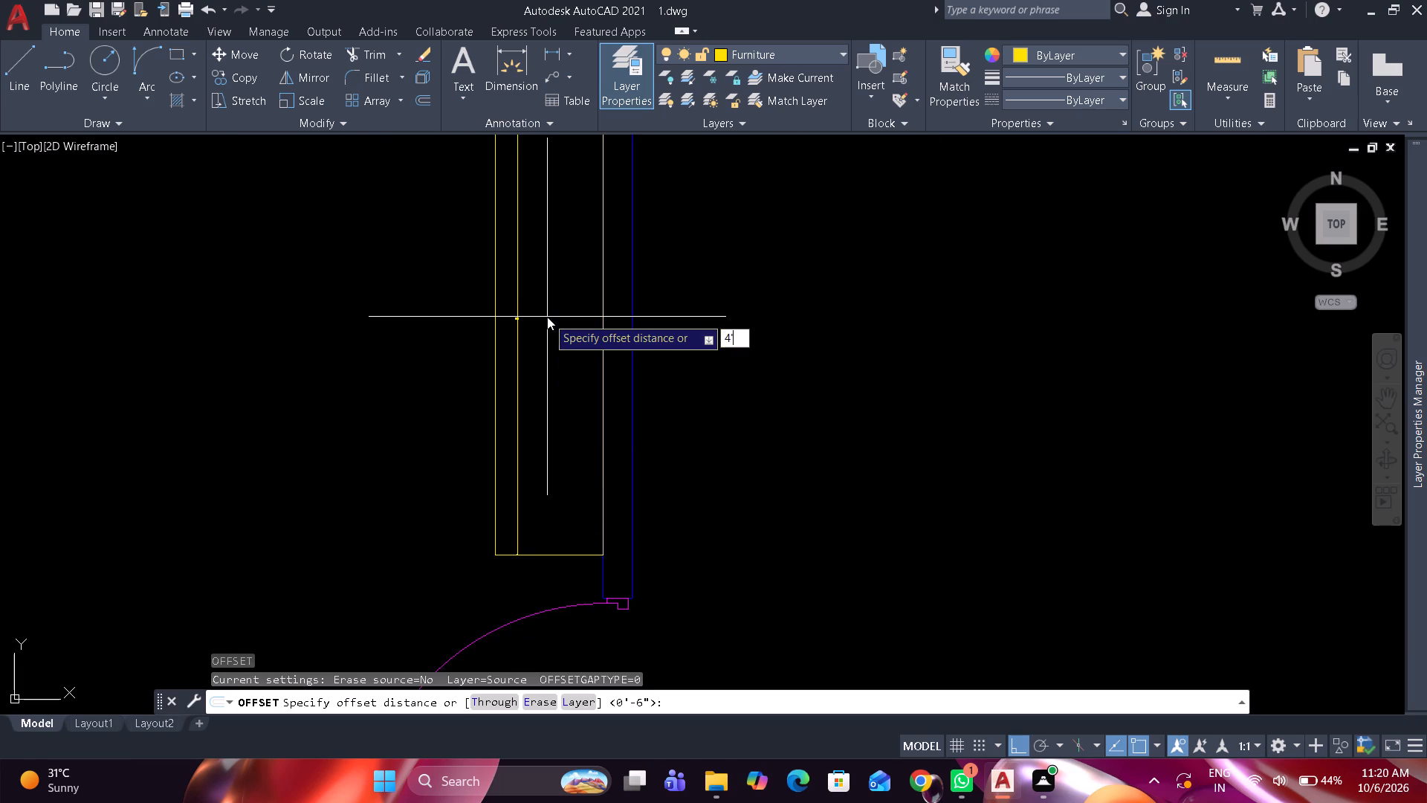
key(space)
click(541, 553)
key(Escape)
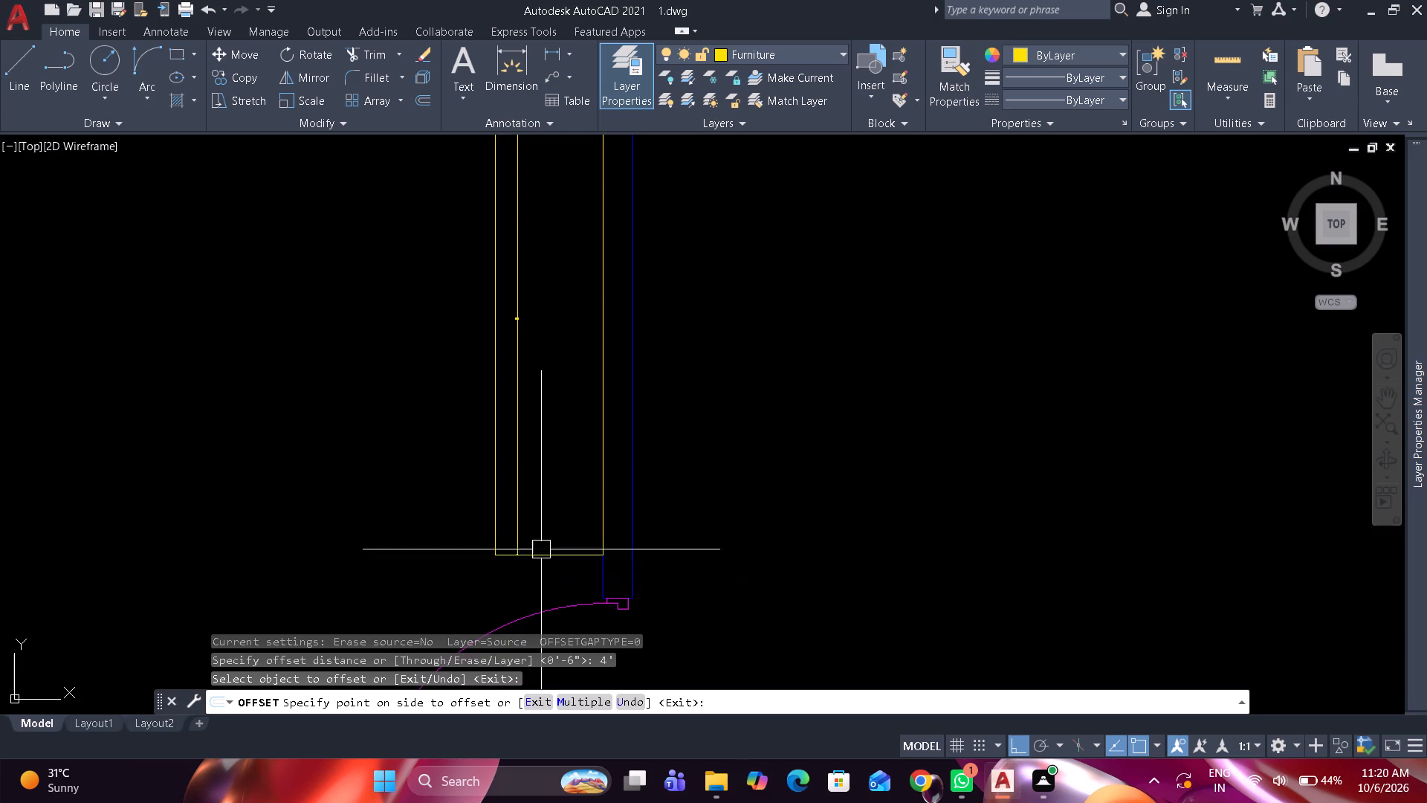
Shorten the copied north-south rectangle by stretching its north edge 1'6" south.
scroll(542, 503, down, 2)
scroll(531, 488, up, 3)
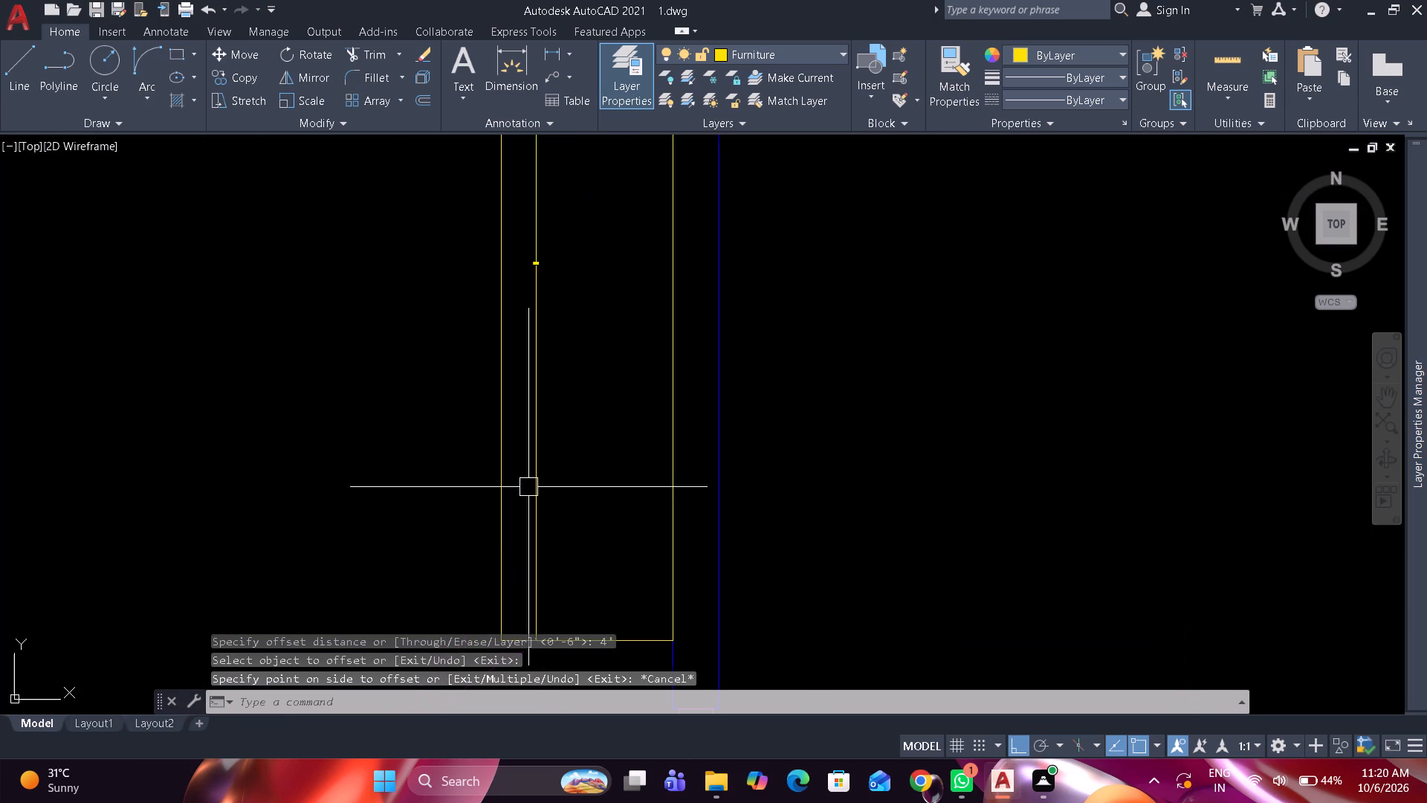
scroll(599, 291, up, 2)
middle_drag(600, 287, 598, 499)
scroll(589, 449, down, 3)
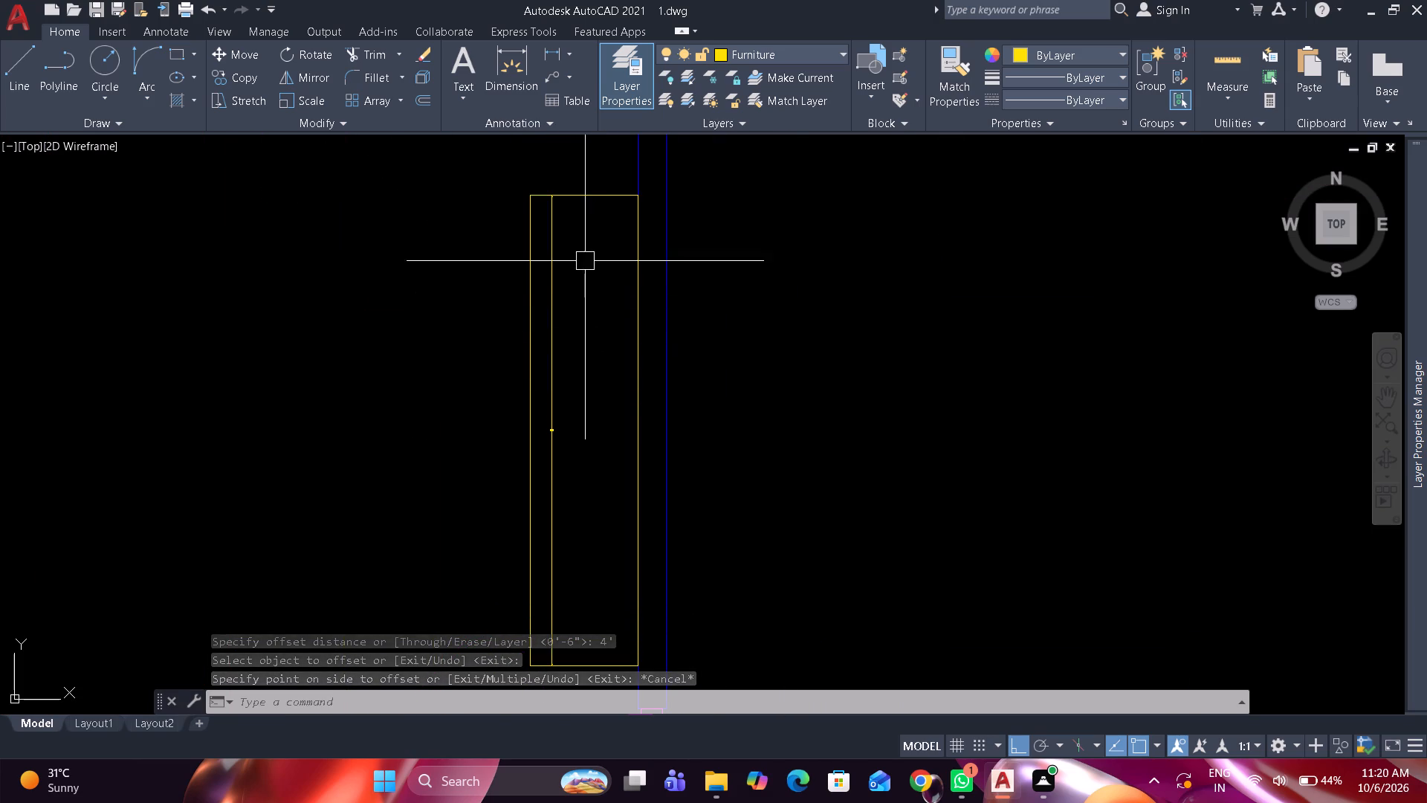
click(583, 200)
click(583, 199)
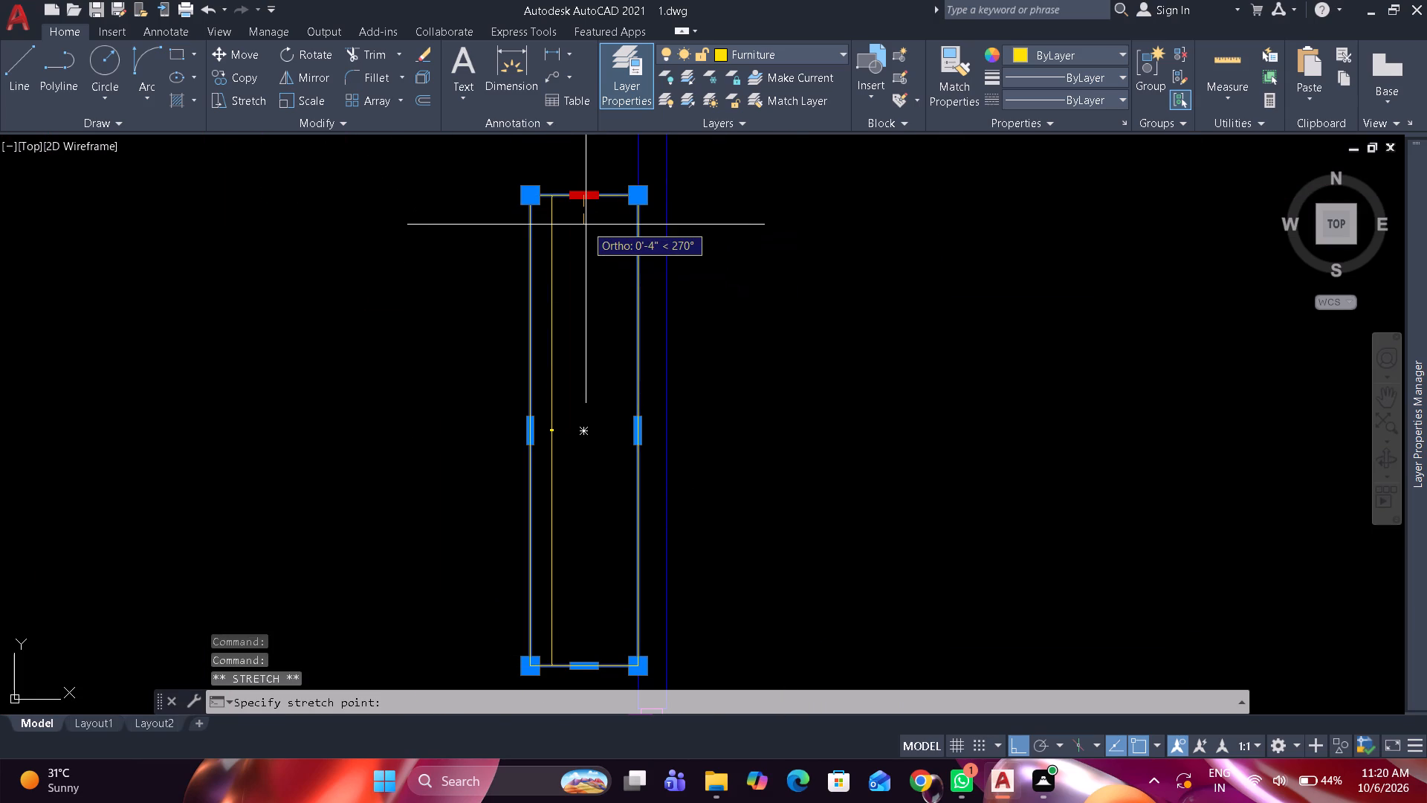
text(1'6")
key(space)
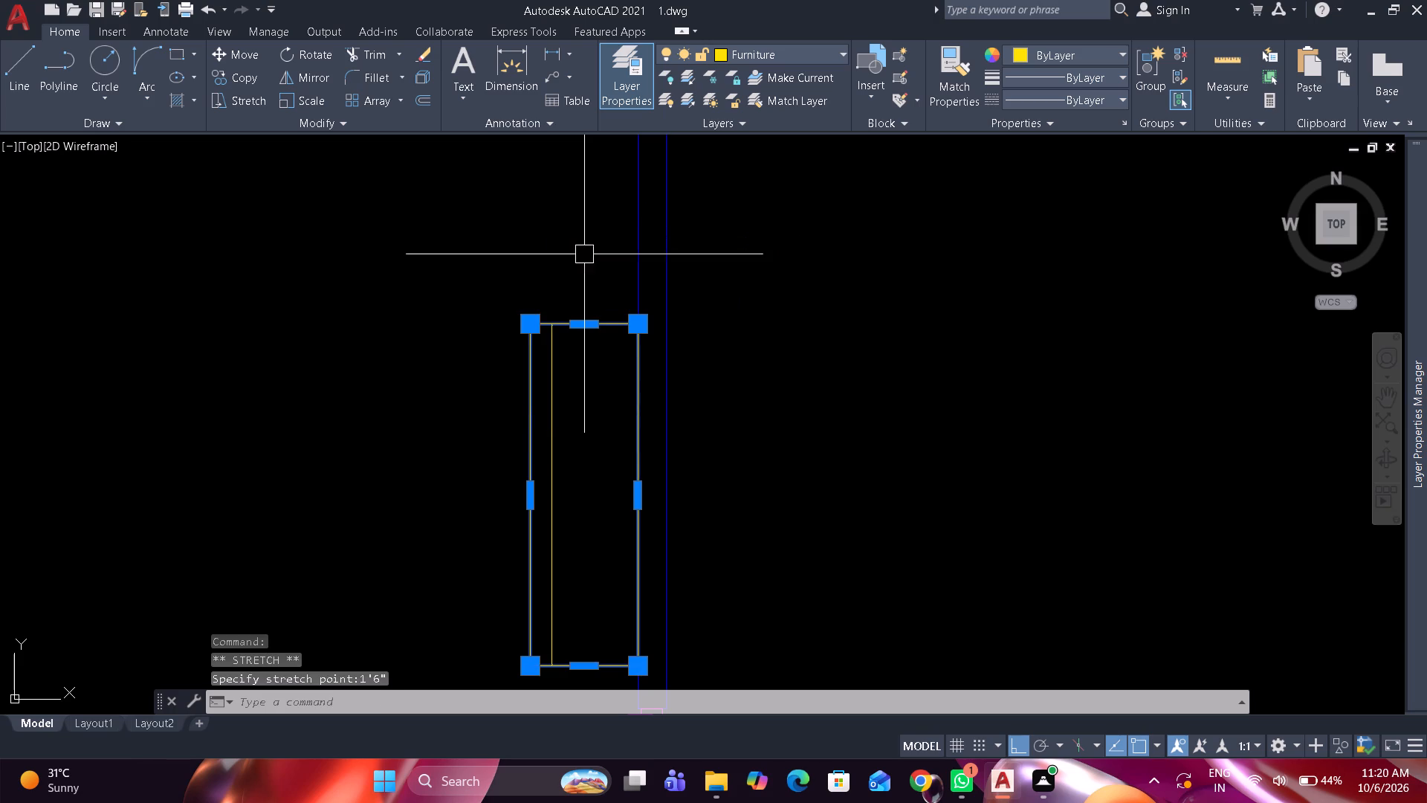
scroll(545, 436, up, 6)
key(Escape)
Erase the temporary length dimension inside the copied rectangle.
scroll(629, 457, down, 4)
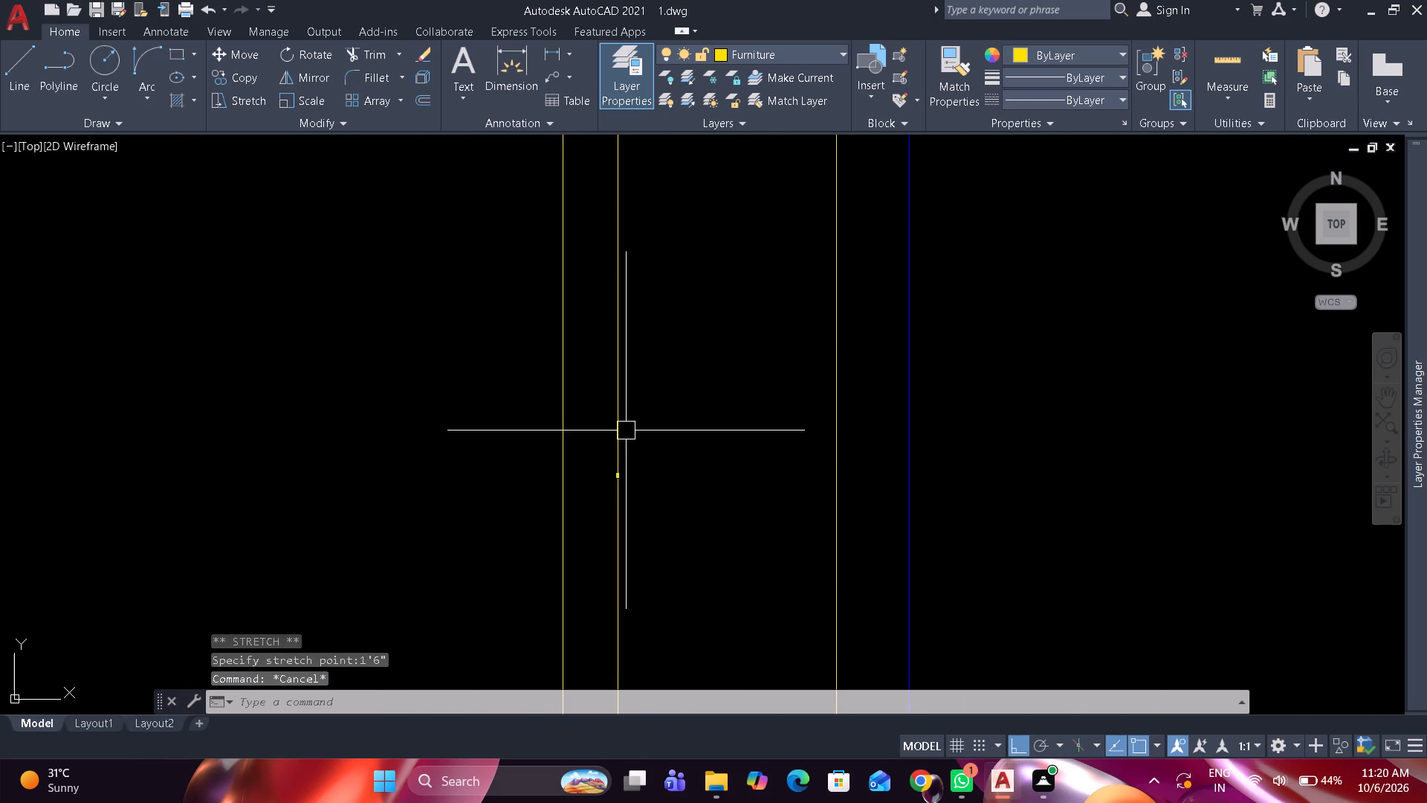
click(621, 419)
key(e)
key(space)
Lengthen the copied north-south rectangle by stretching its north edge 6" north.
scroll(656, 344, down, 6)
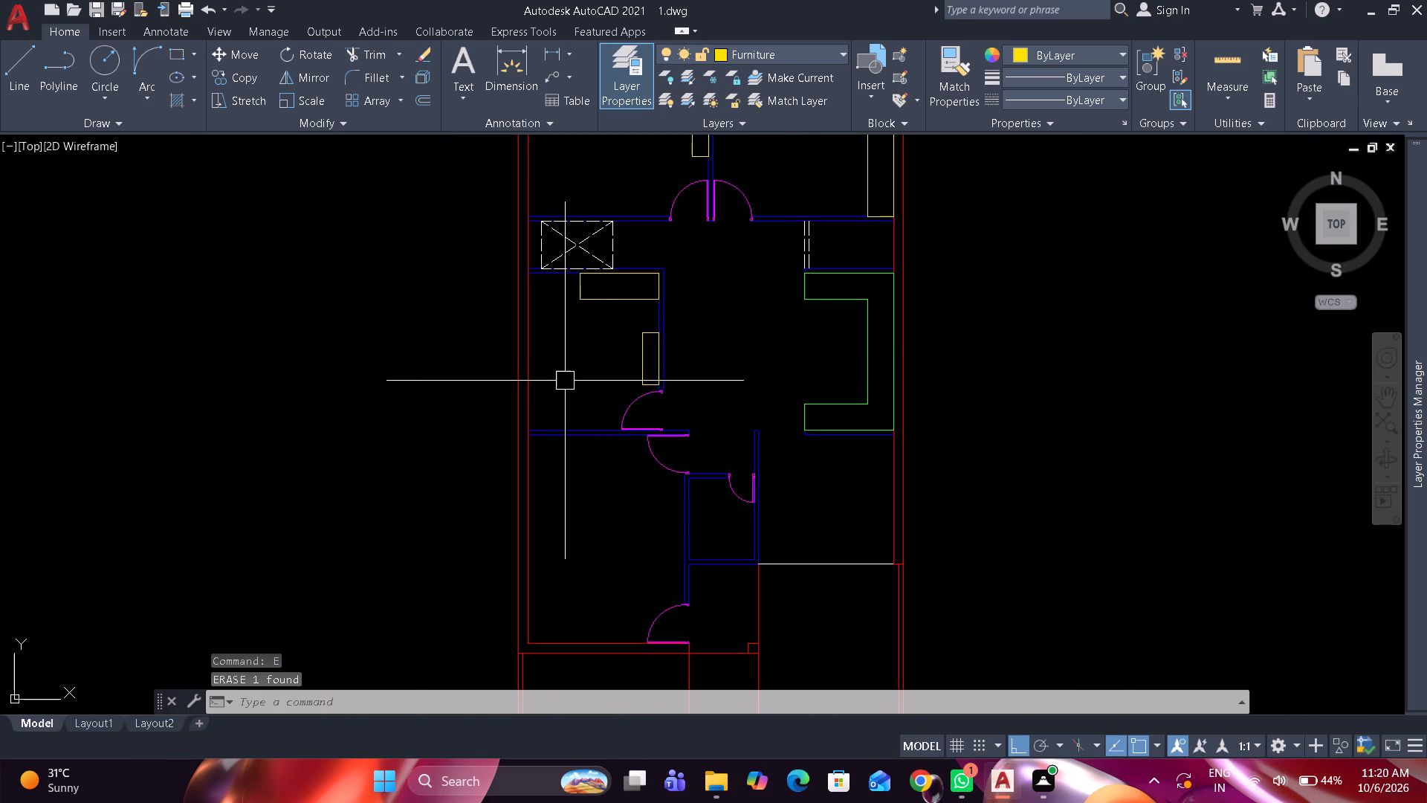
scroll(663, 348, up, 3)
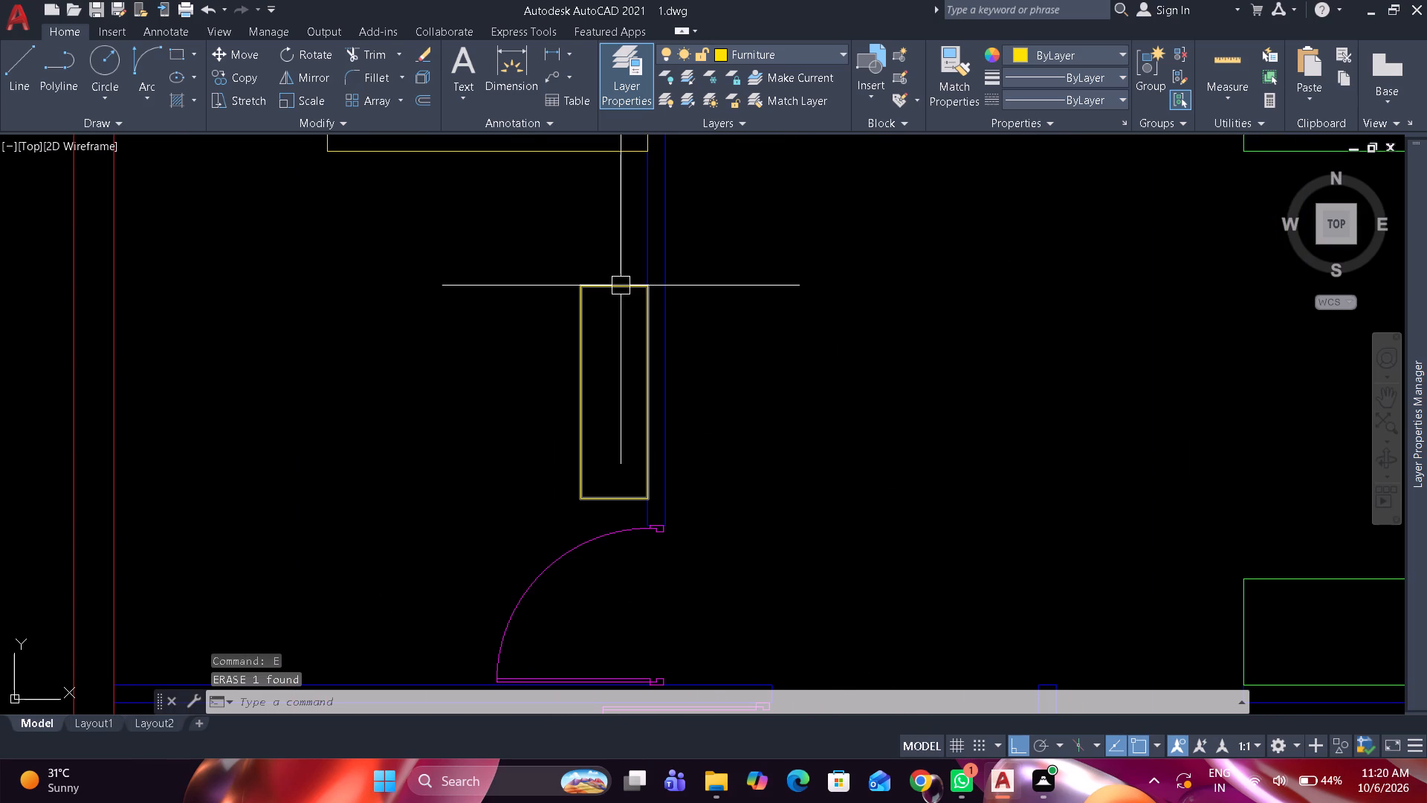
click(621, 286)
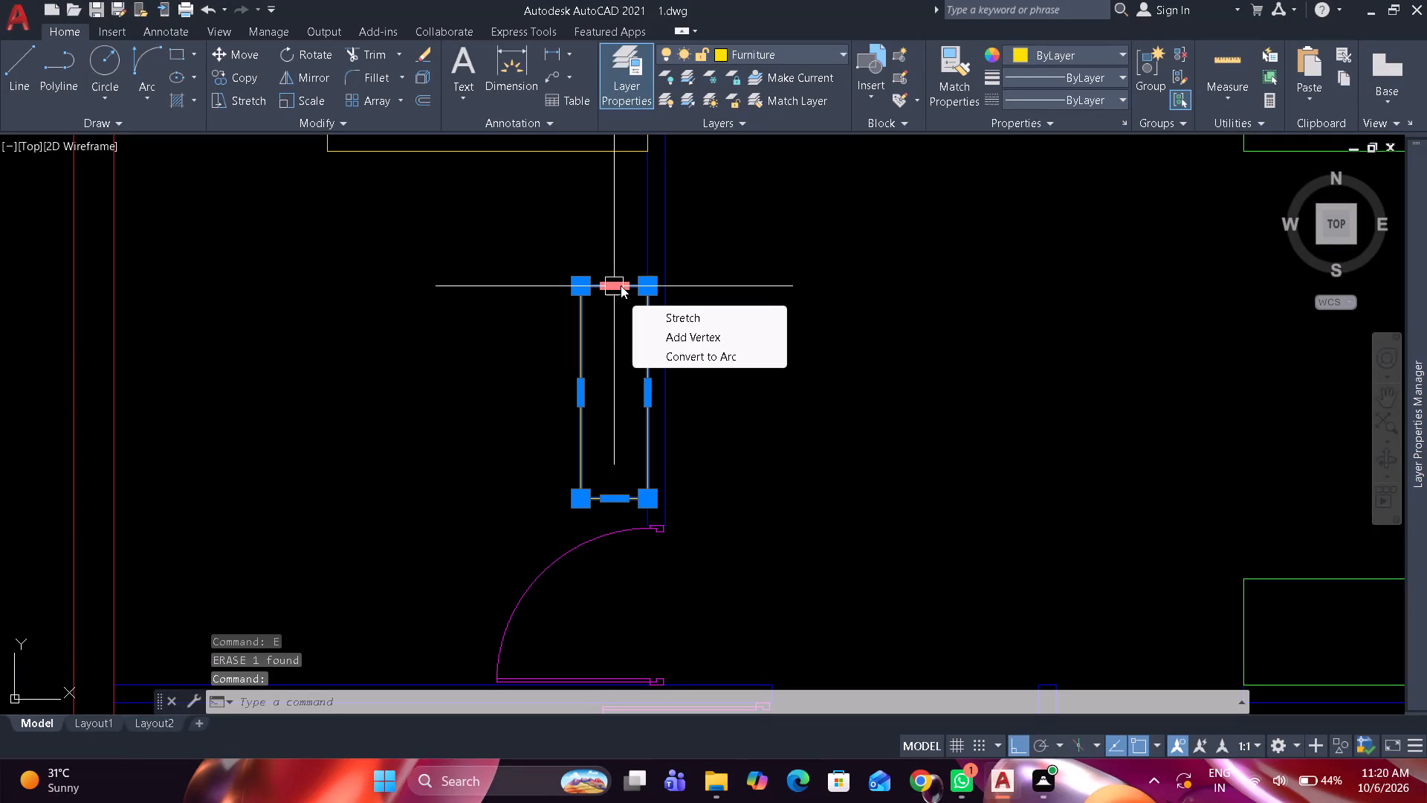
scroll(621, 286, up, 1)
click(621, 286)
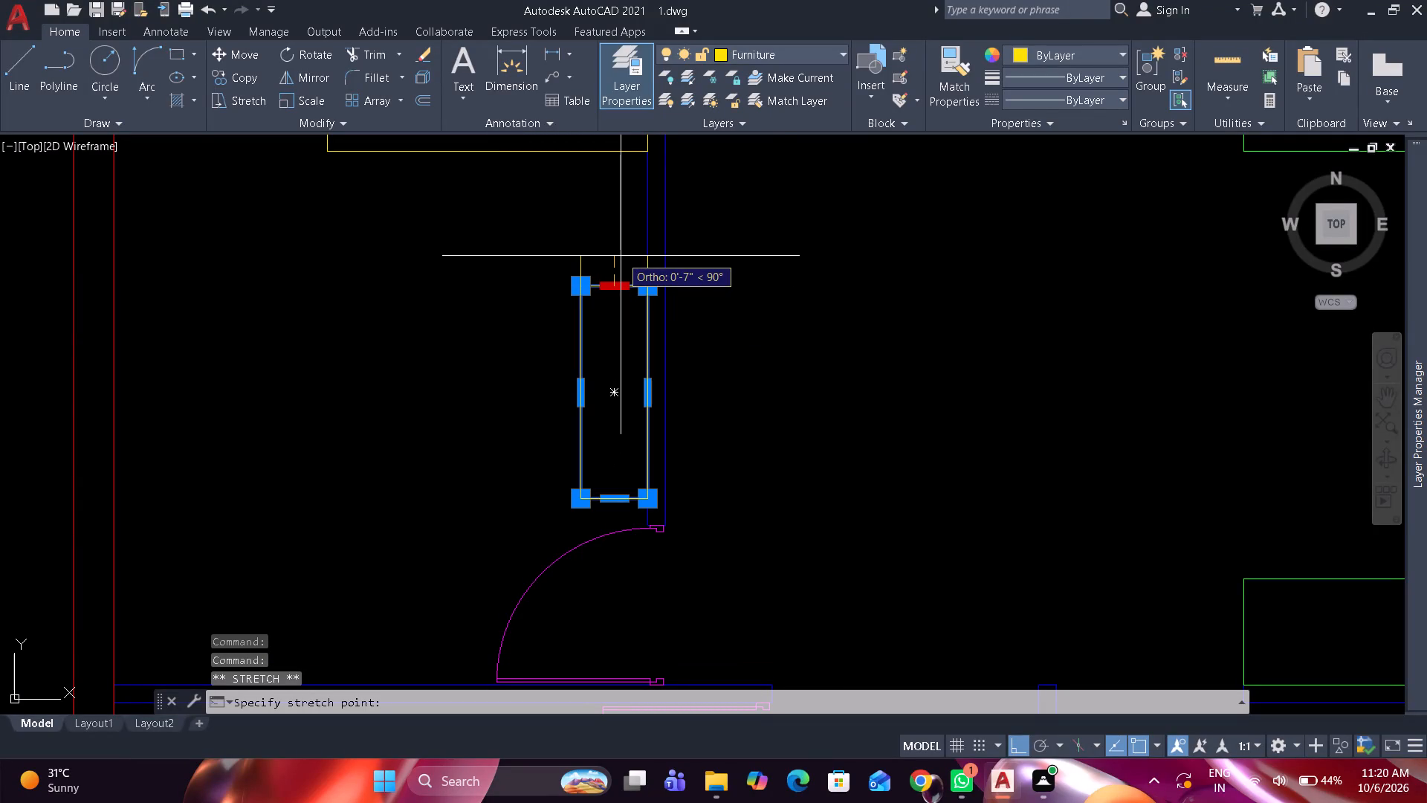
text(6")
key(space)
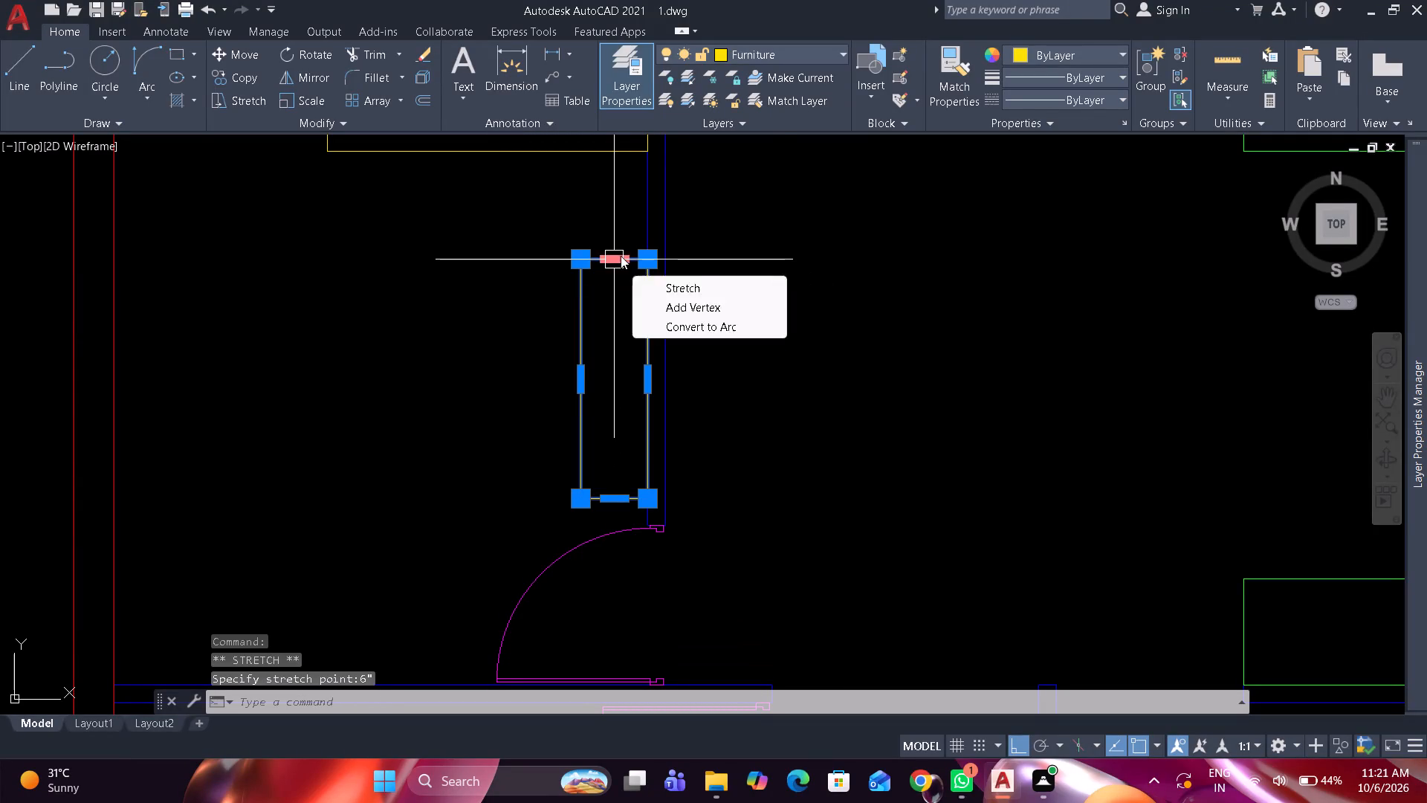
key(Escape)
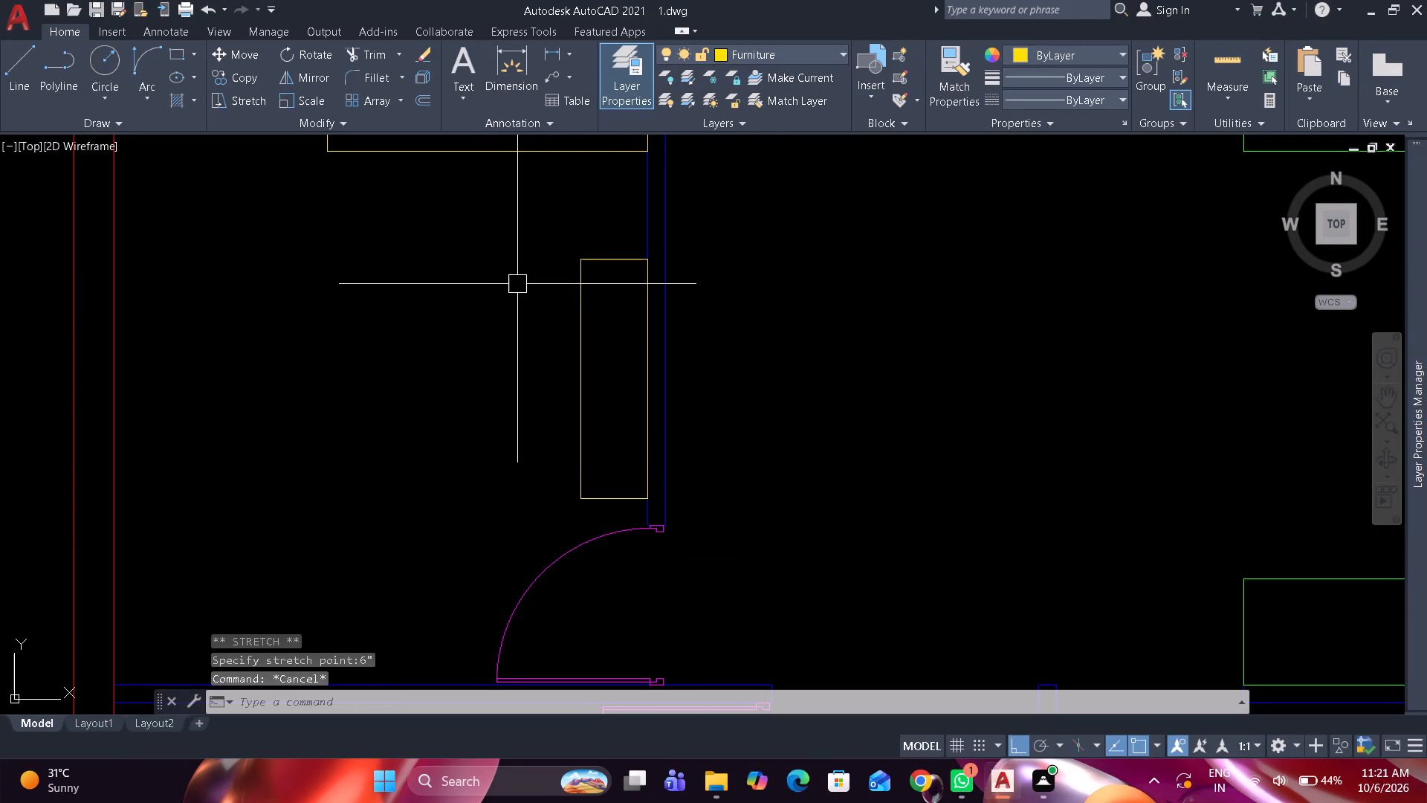
Copy the northwest bedroom's north-south furniture rectangle to the southwest room, against its east wall between the two doors.
scroll(531, 268, down, 3)
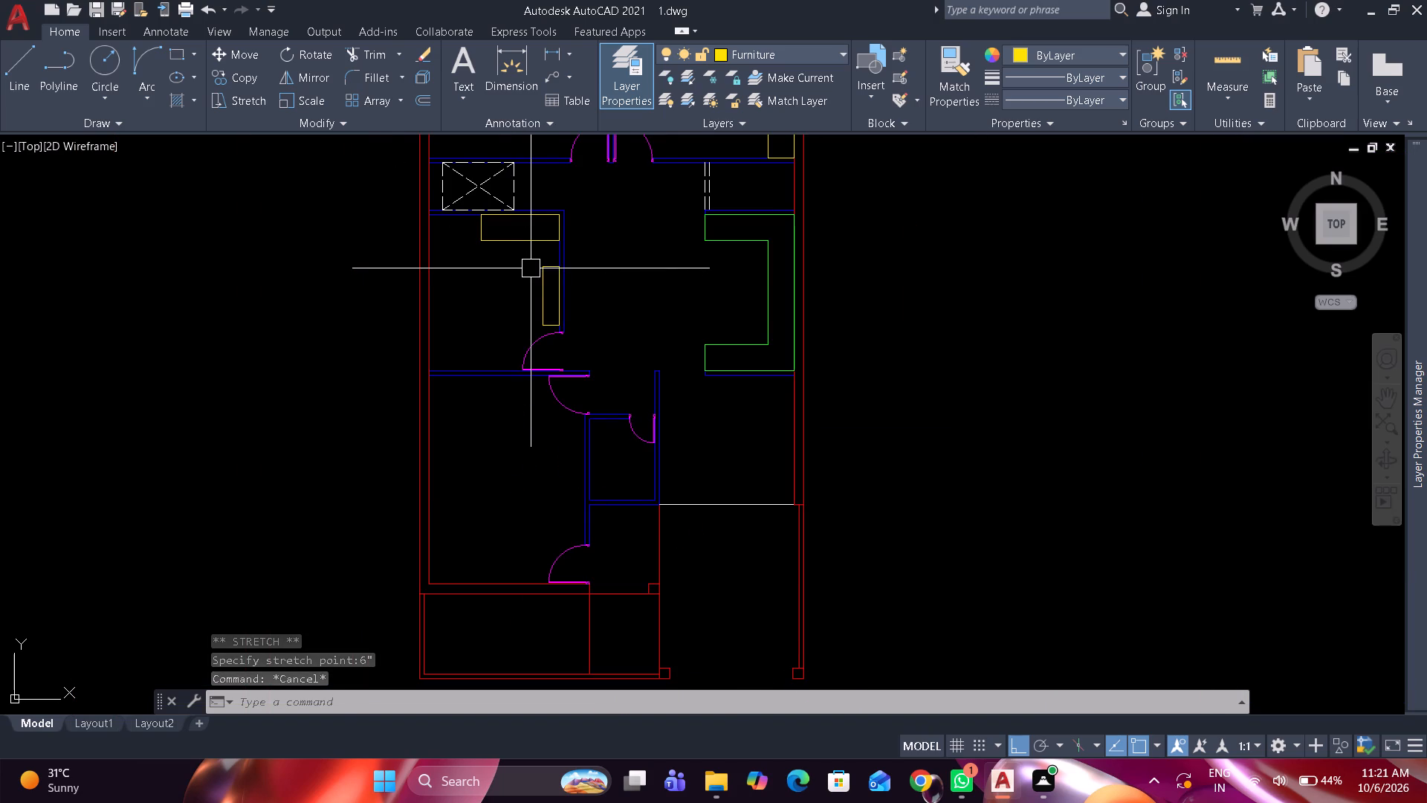
scroll(534, 278, up, 2)
scroll(540, 291, down, 3)
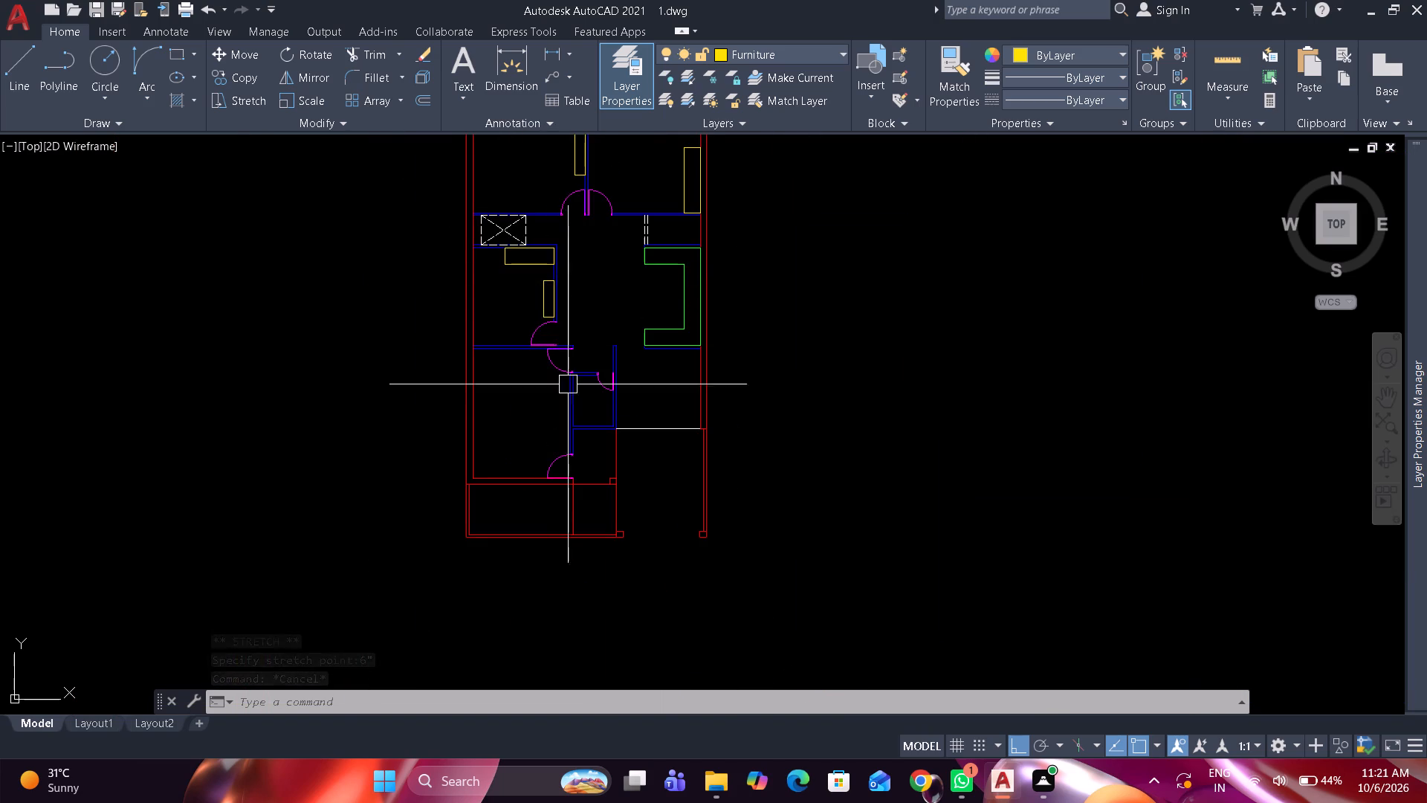
middle_drag(557, 534, 545, 642)
scroll(580, 243, up, 2)
drag(543, 266, 537, 267)
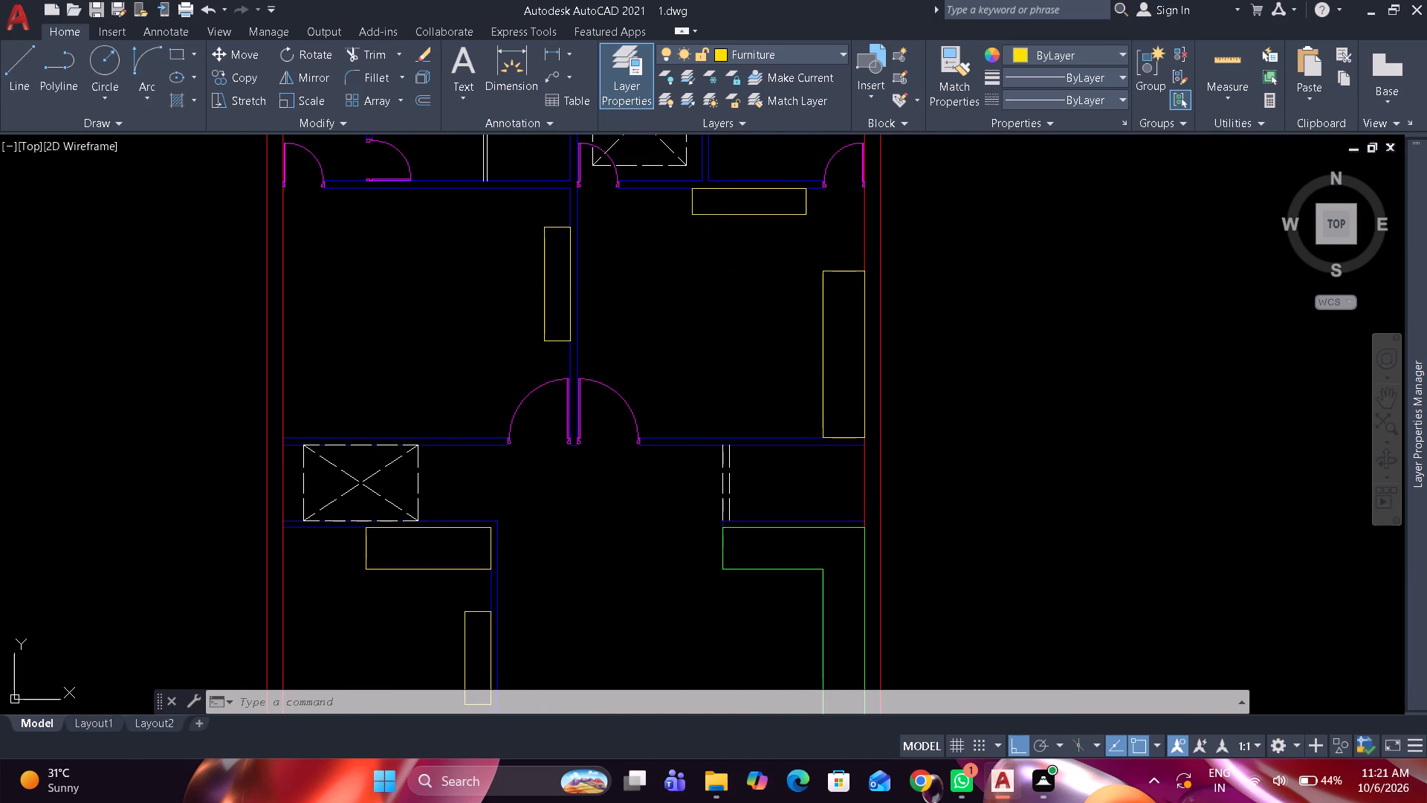
drag(537, 267, 526, 276)
text(co)
key(space)
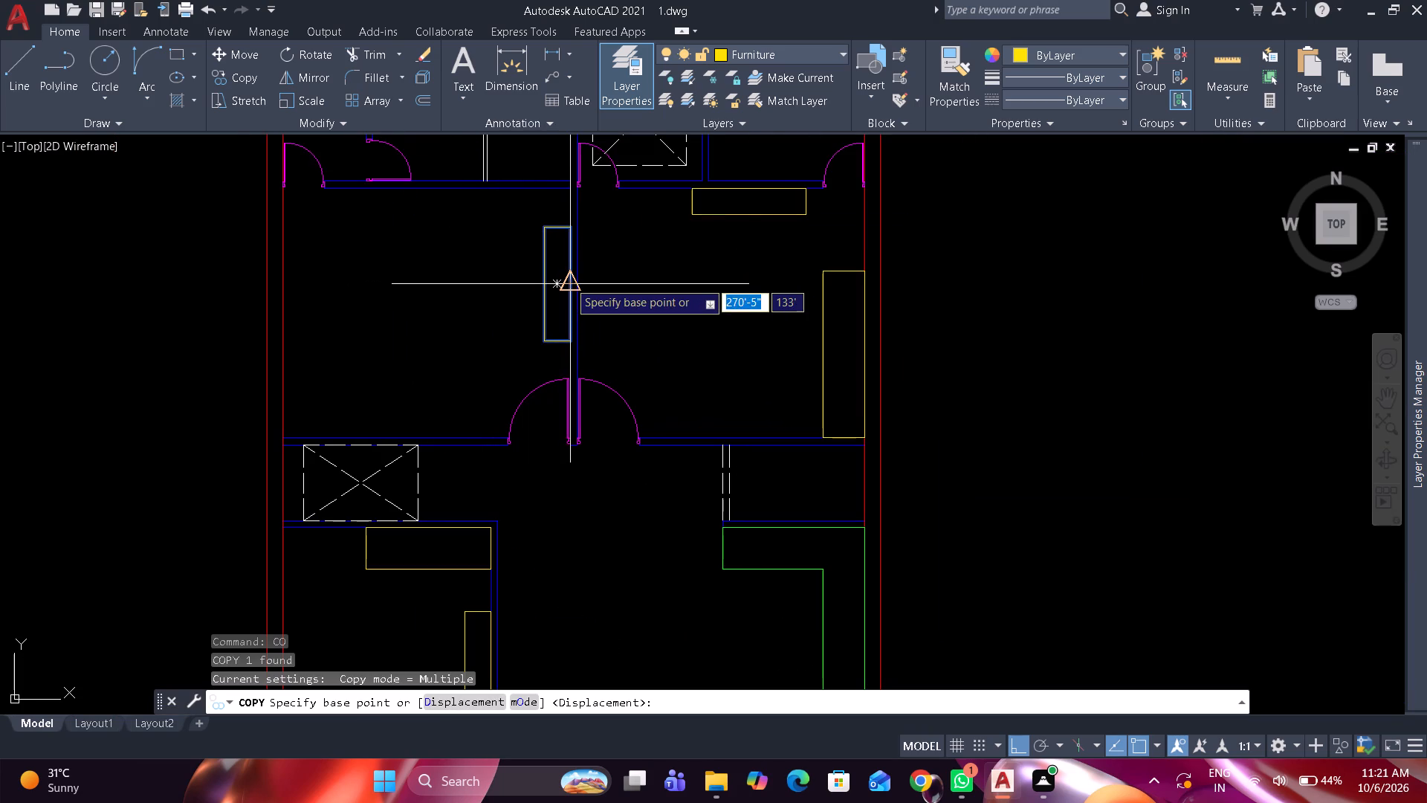
click(569, 281)
scroll(569, 281, down, 2)
scroll(548, 551, up, 3)
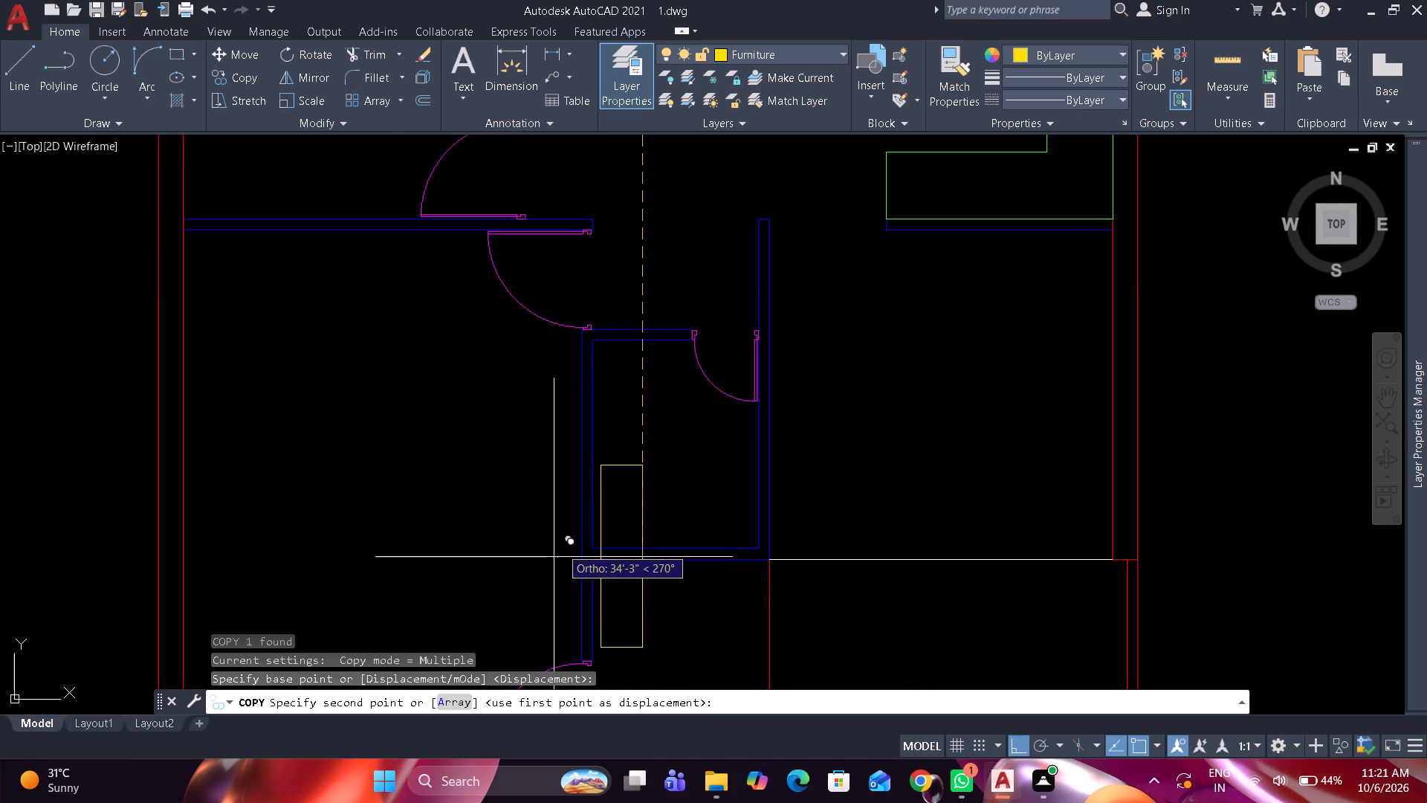
click(582, 505)
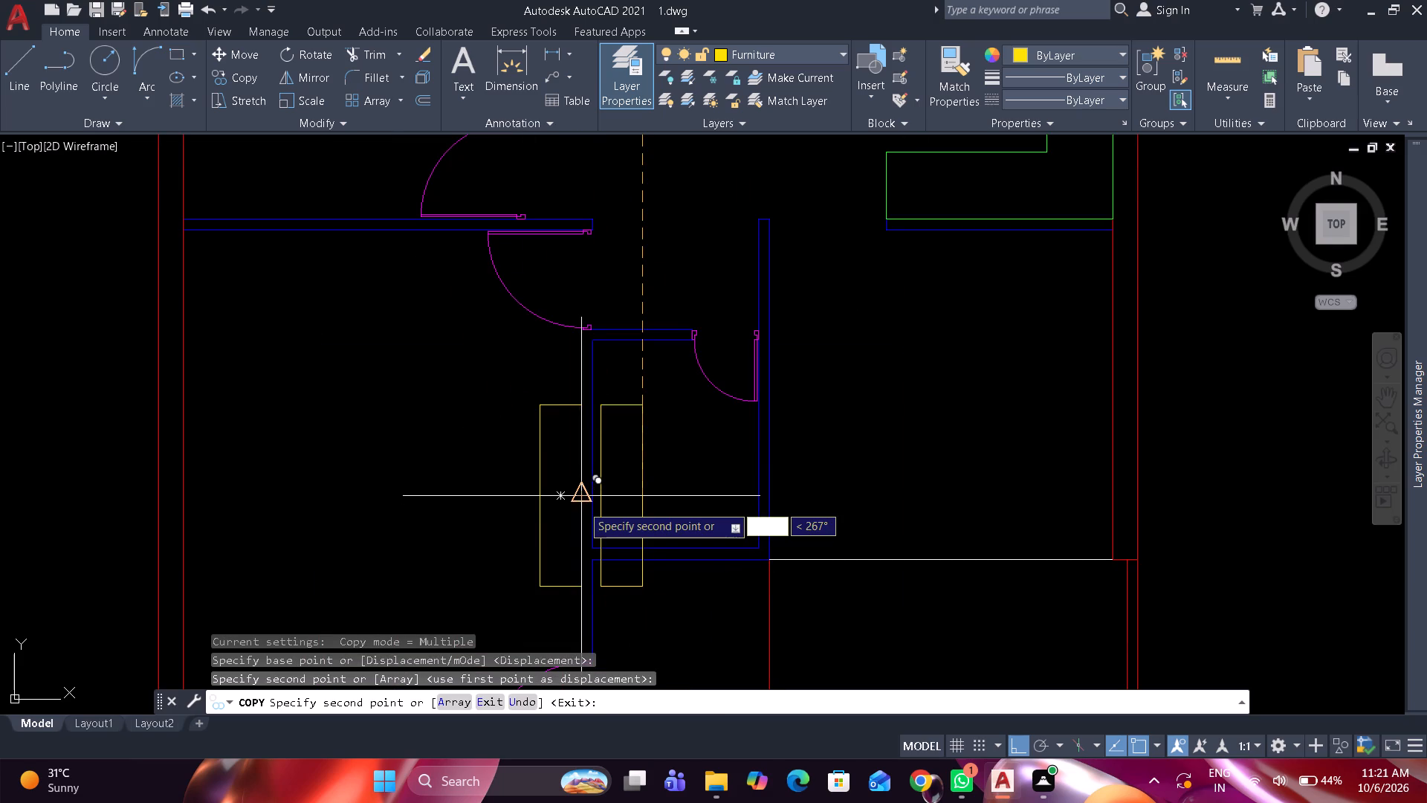
key(space)
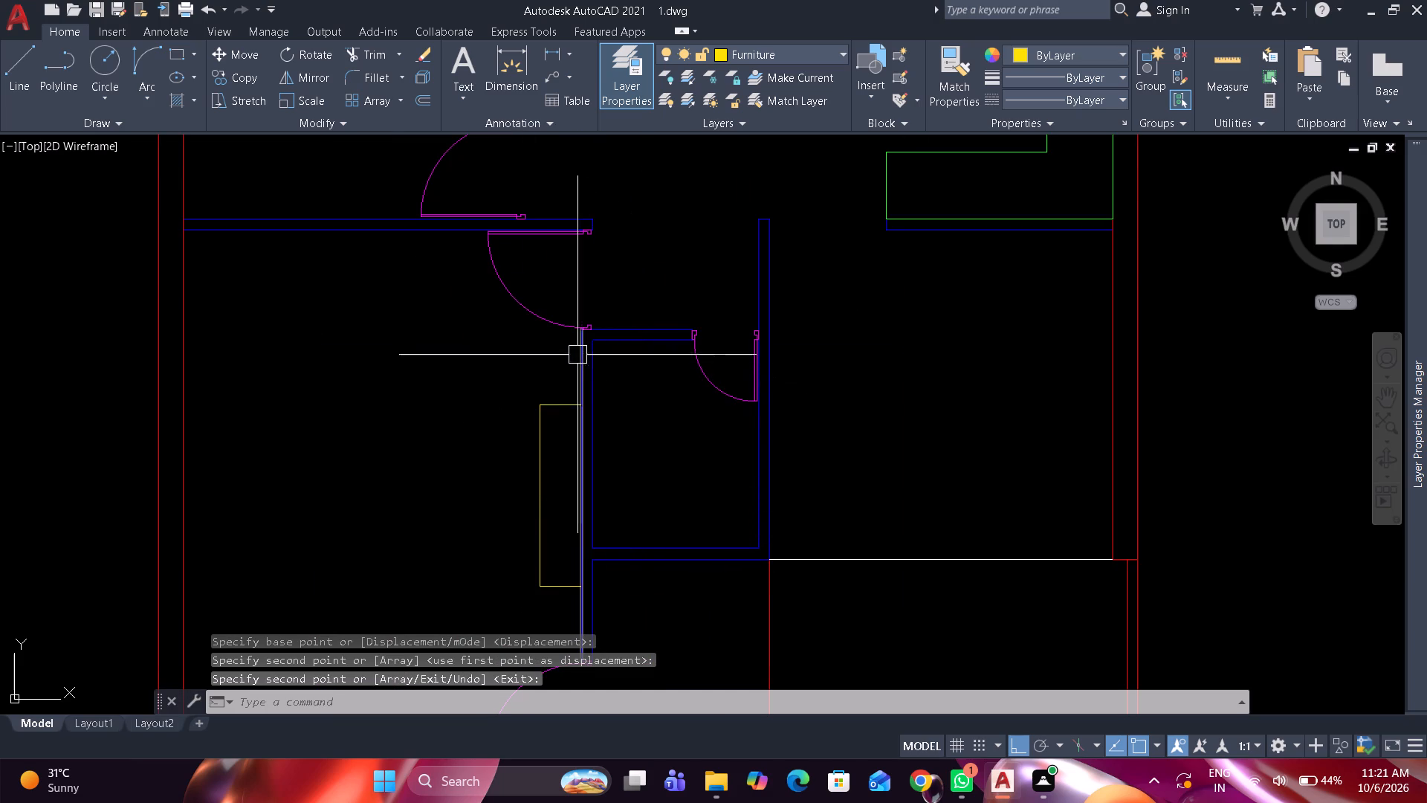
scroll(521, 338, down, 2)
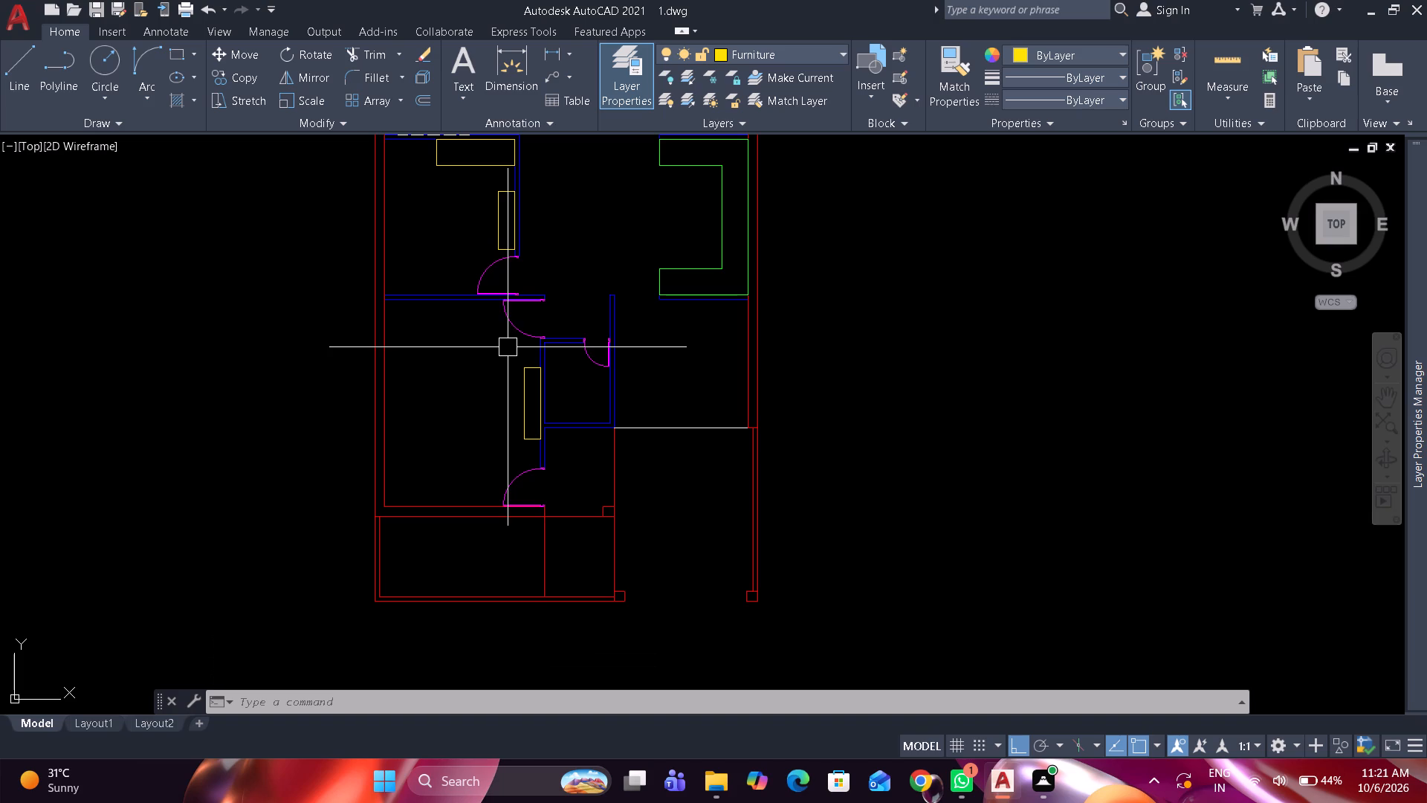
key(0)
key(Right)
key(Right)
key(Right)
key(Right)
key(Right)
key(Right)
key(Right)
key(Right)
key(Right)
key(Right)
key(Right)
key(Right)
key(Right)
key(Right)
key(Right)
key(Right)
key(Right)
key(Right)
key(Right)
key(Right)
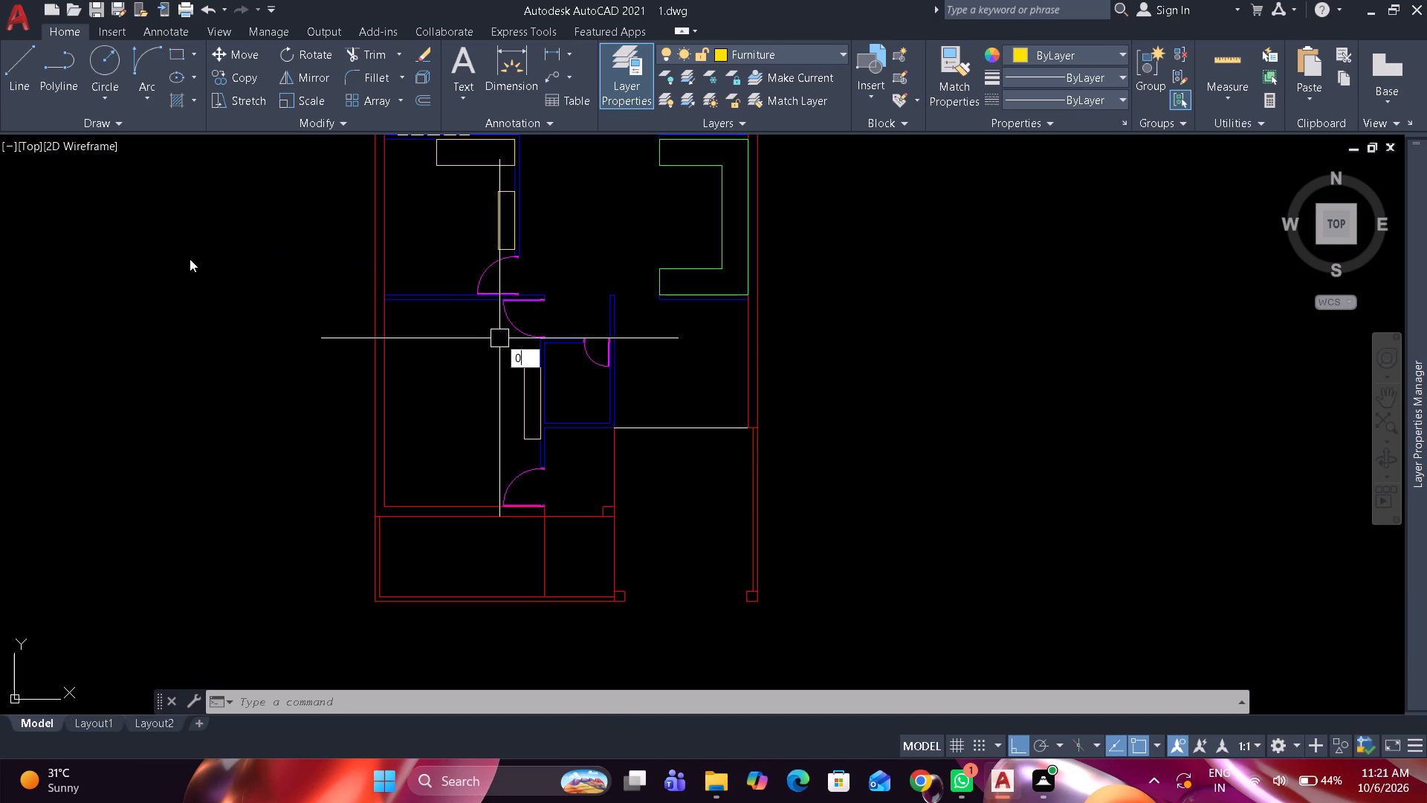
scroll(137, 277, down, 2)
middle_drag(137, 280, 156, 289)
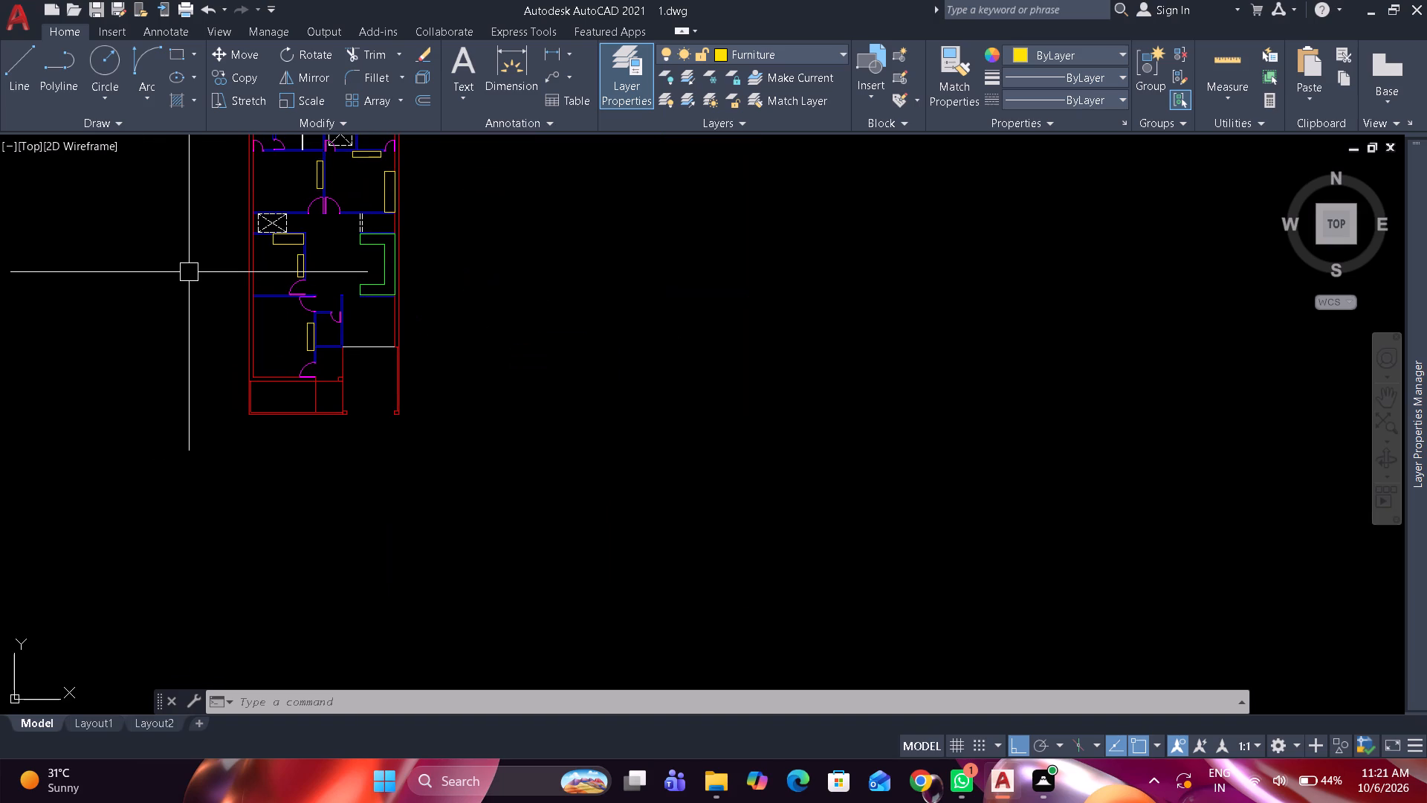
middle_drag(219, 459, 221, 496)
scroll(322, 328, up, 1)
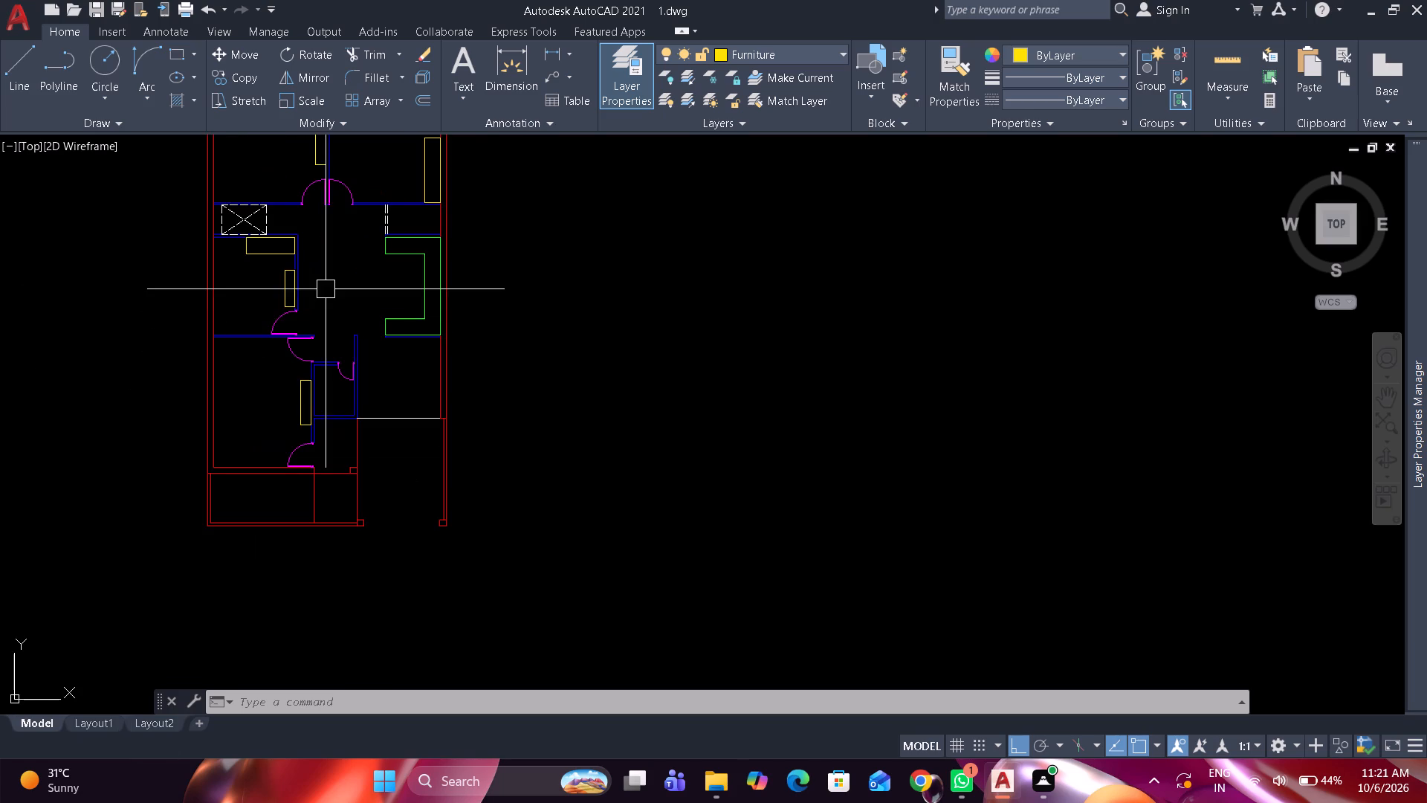
Make layer 0 the current layer.
middle_drag(326, 289, 380, 379)
middle_drag(384, 384, 392, 397)
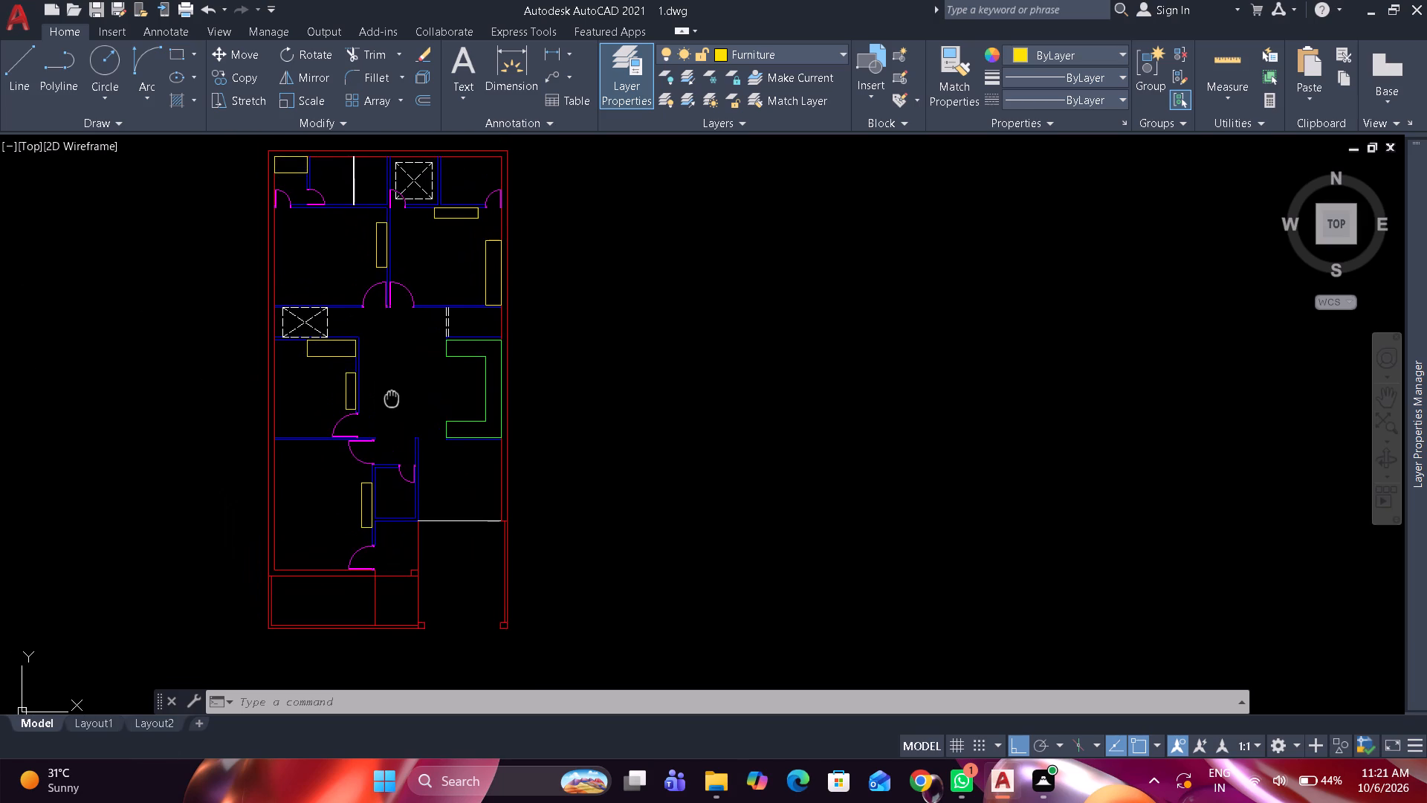
middle_drag(392, 397, 408, 402)
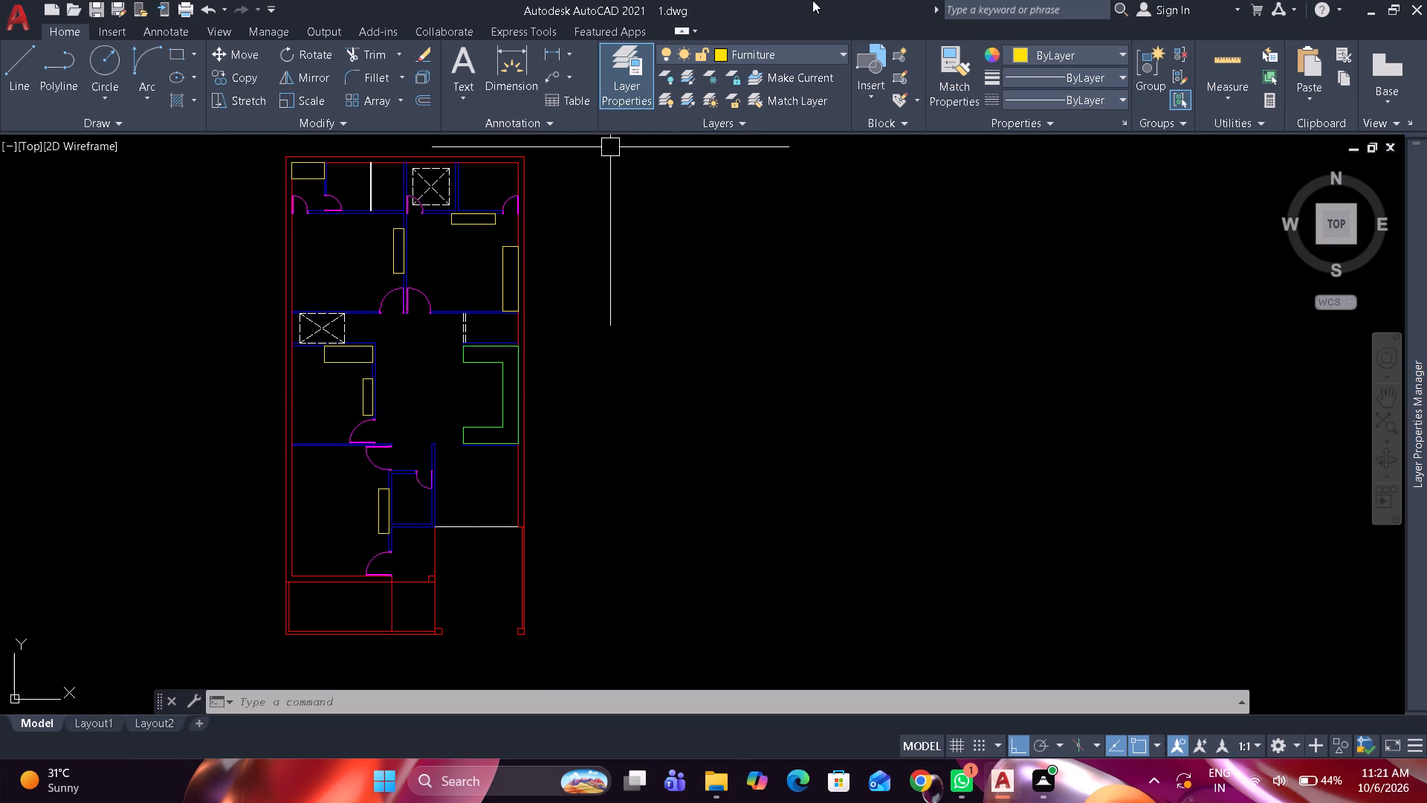
click(737, 52)
click(757, 69)
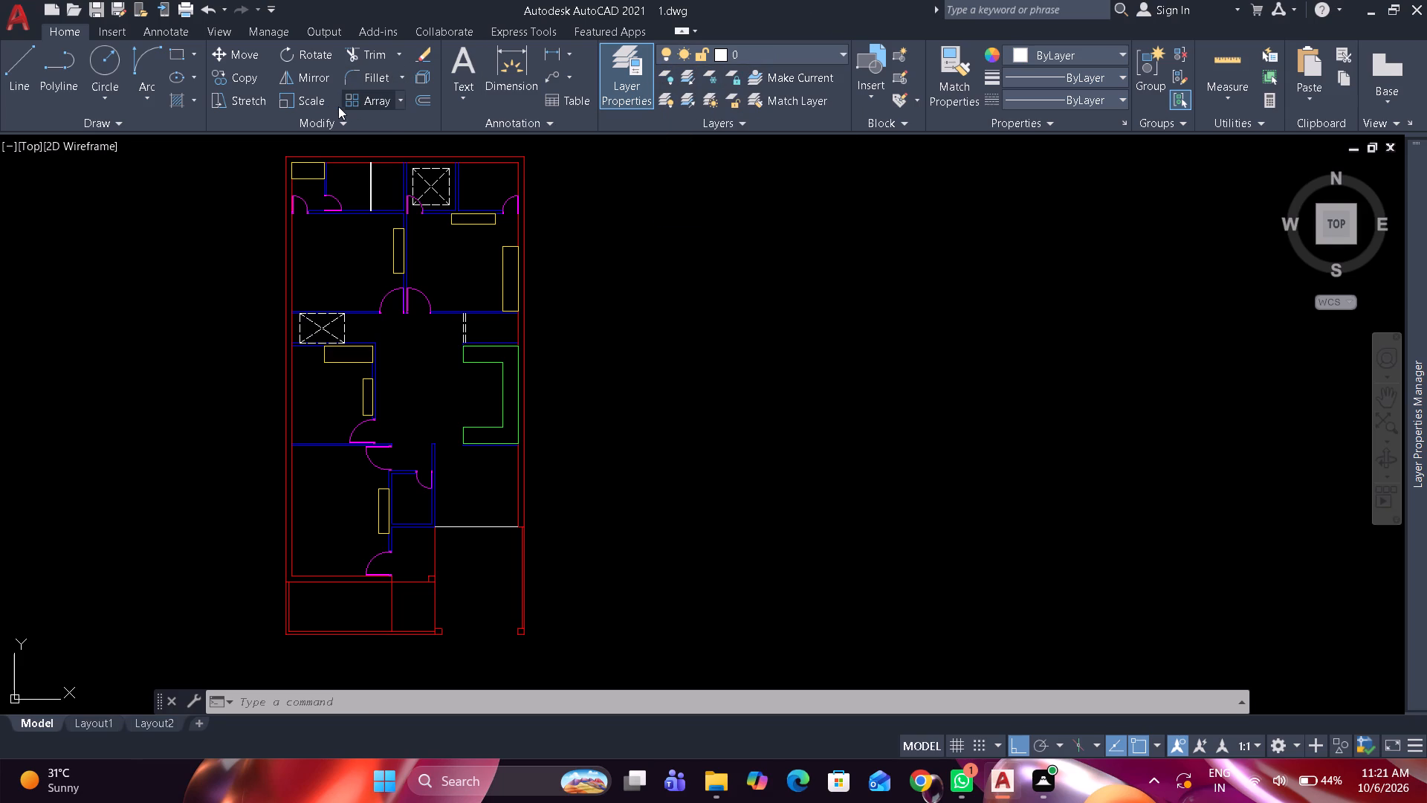
Hatch the outer walls, the thinner southern boundary walls and the three square columns with a solid red fill.
click(174, 97)
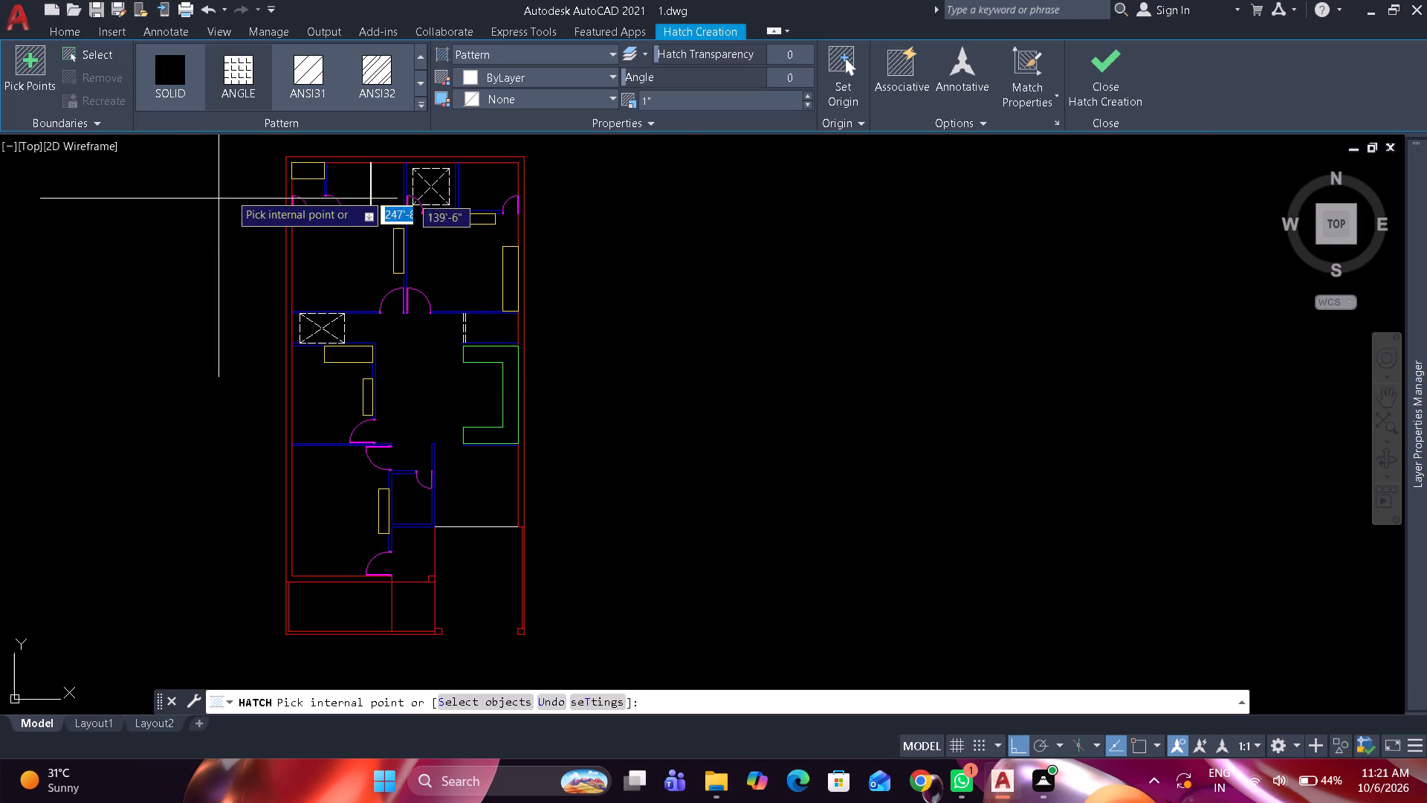
click(487, 54)
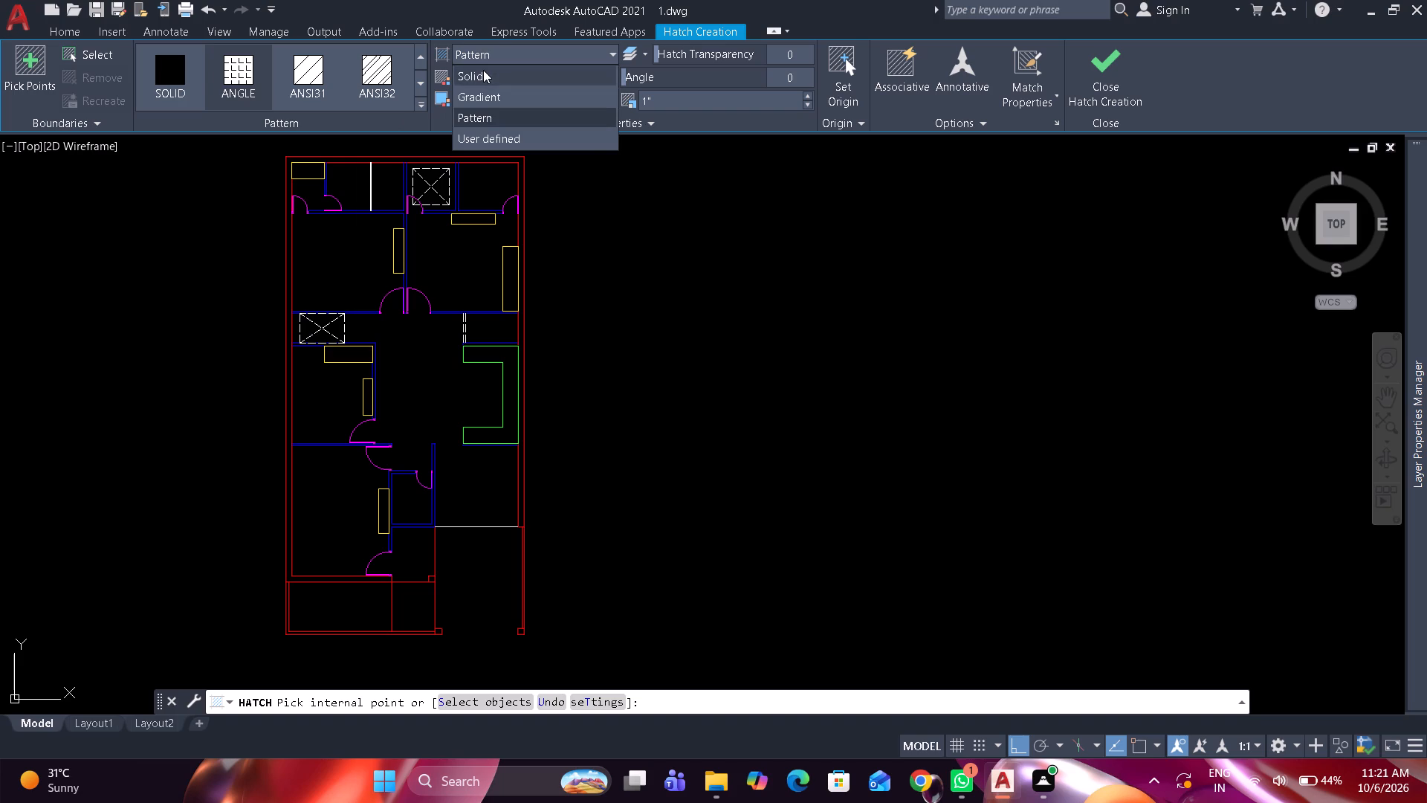
click(483, 70)
click(499, 72)
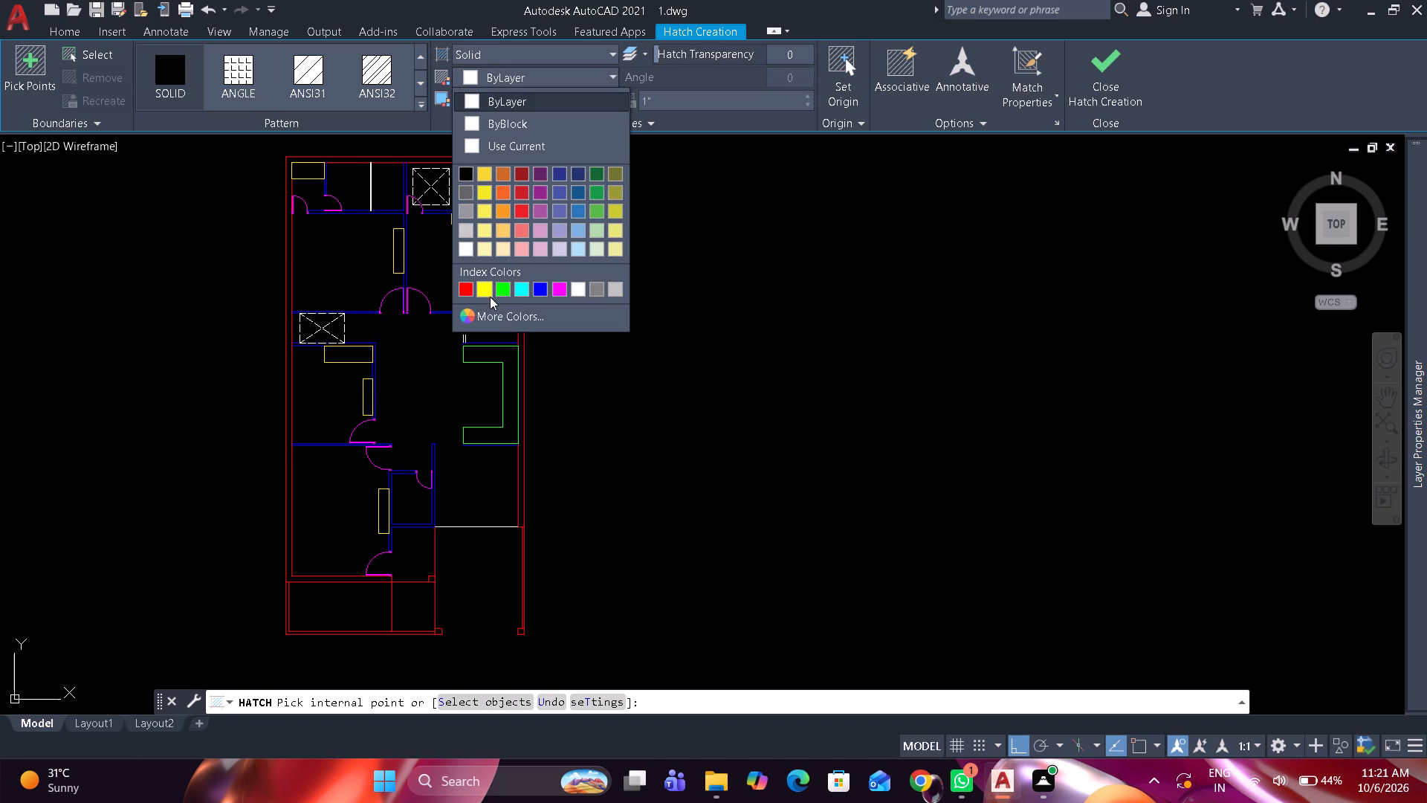
click(467, 288)
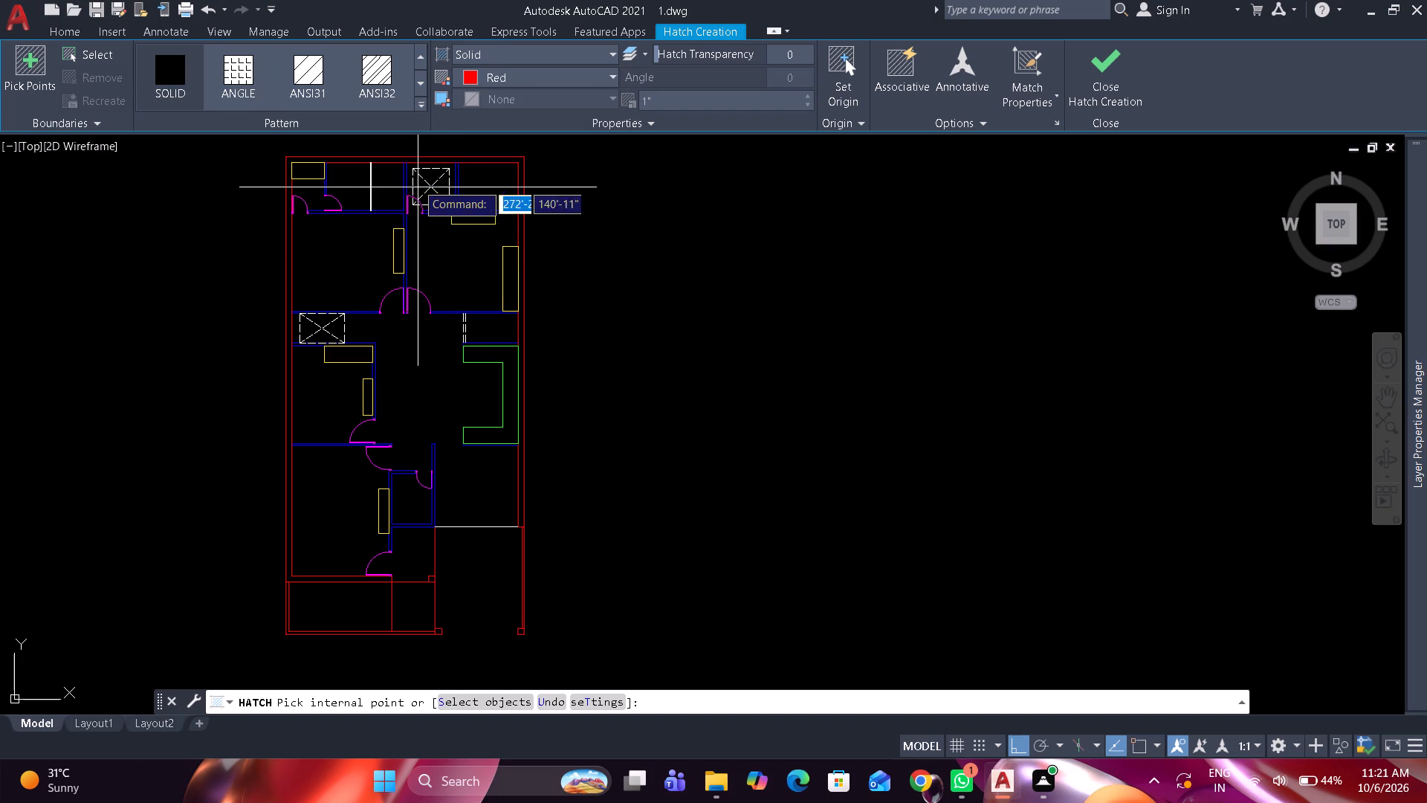
click(404, 161)
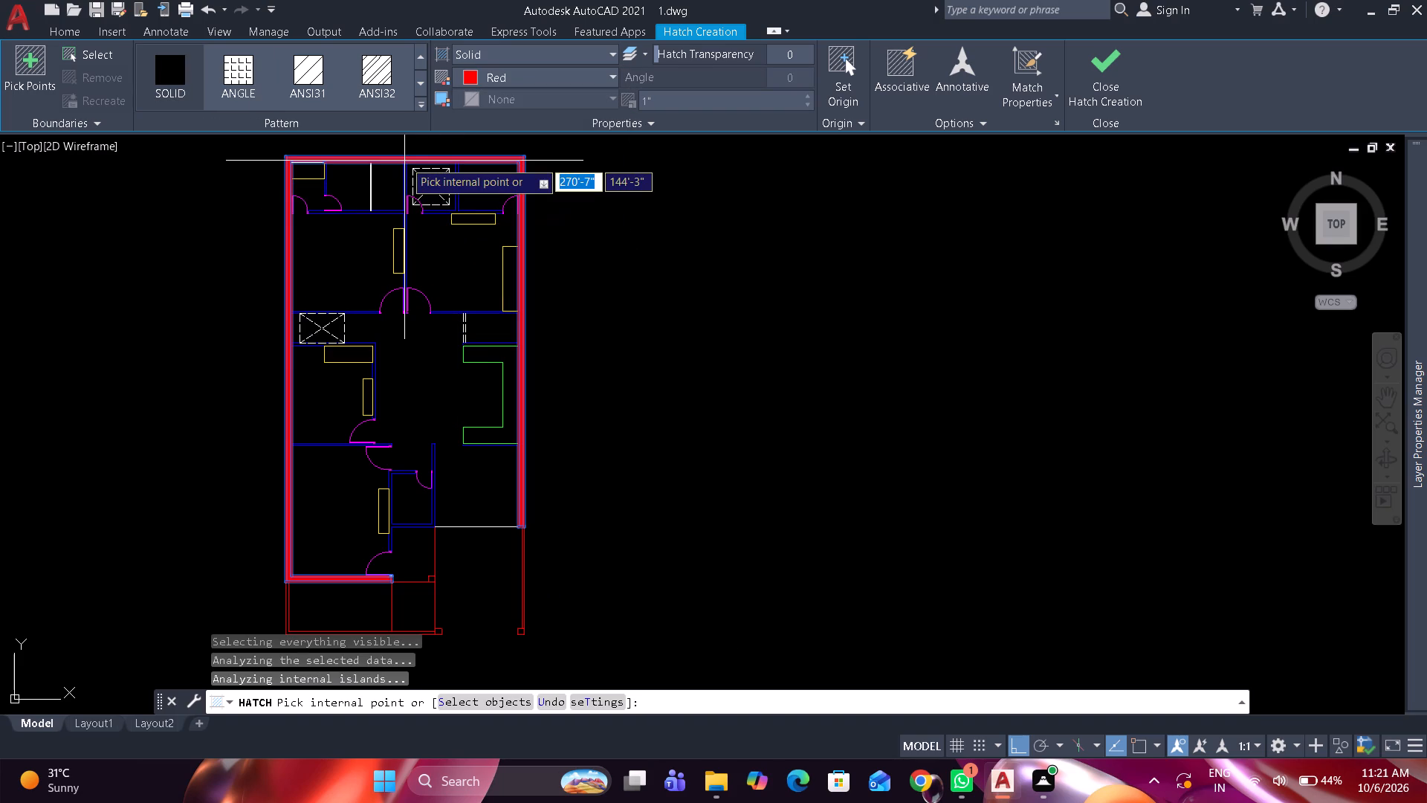
middle_drag(401, 349, 418, 231)
scroll(340, 515, up, 2)
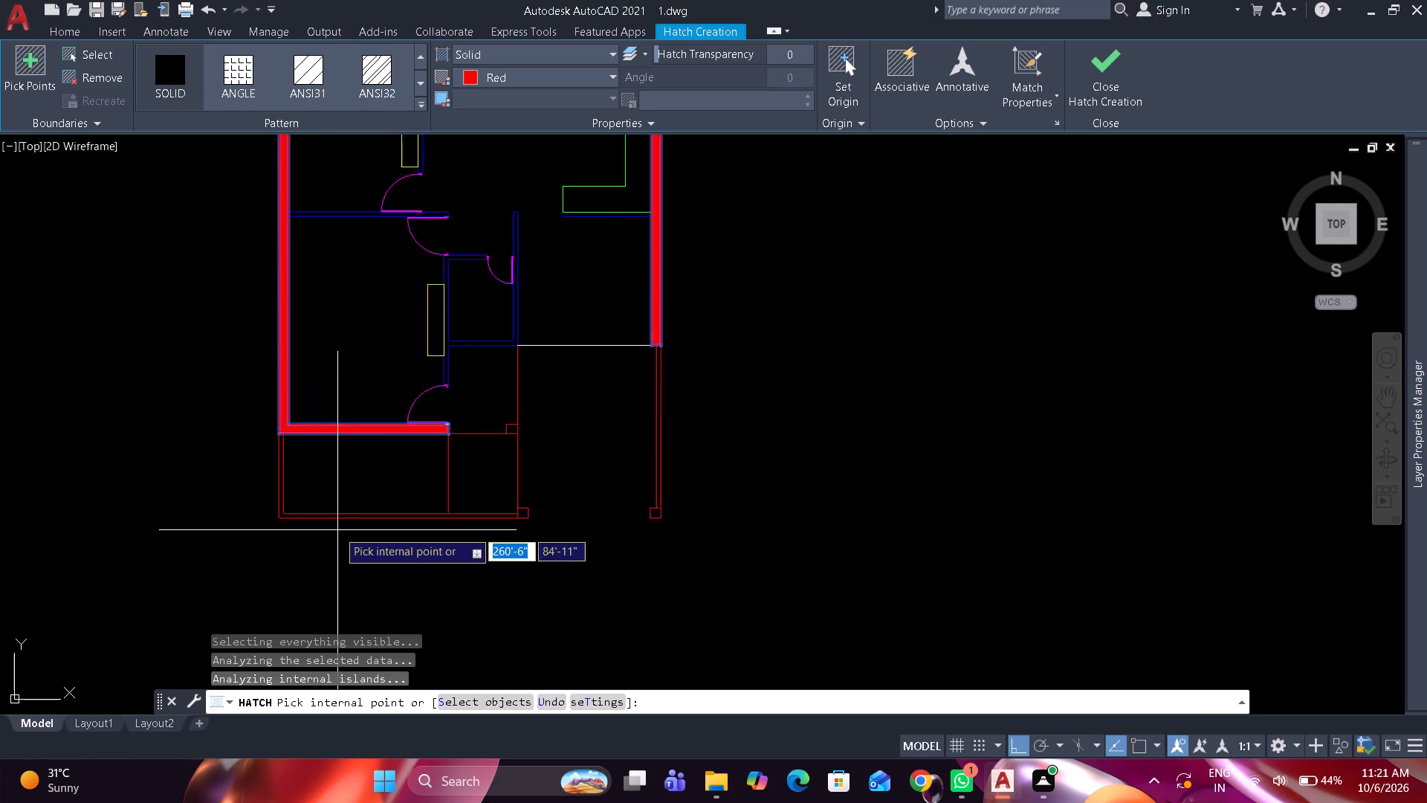
click(337, 508)
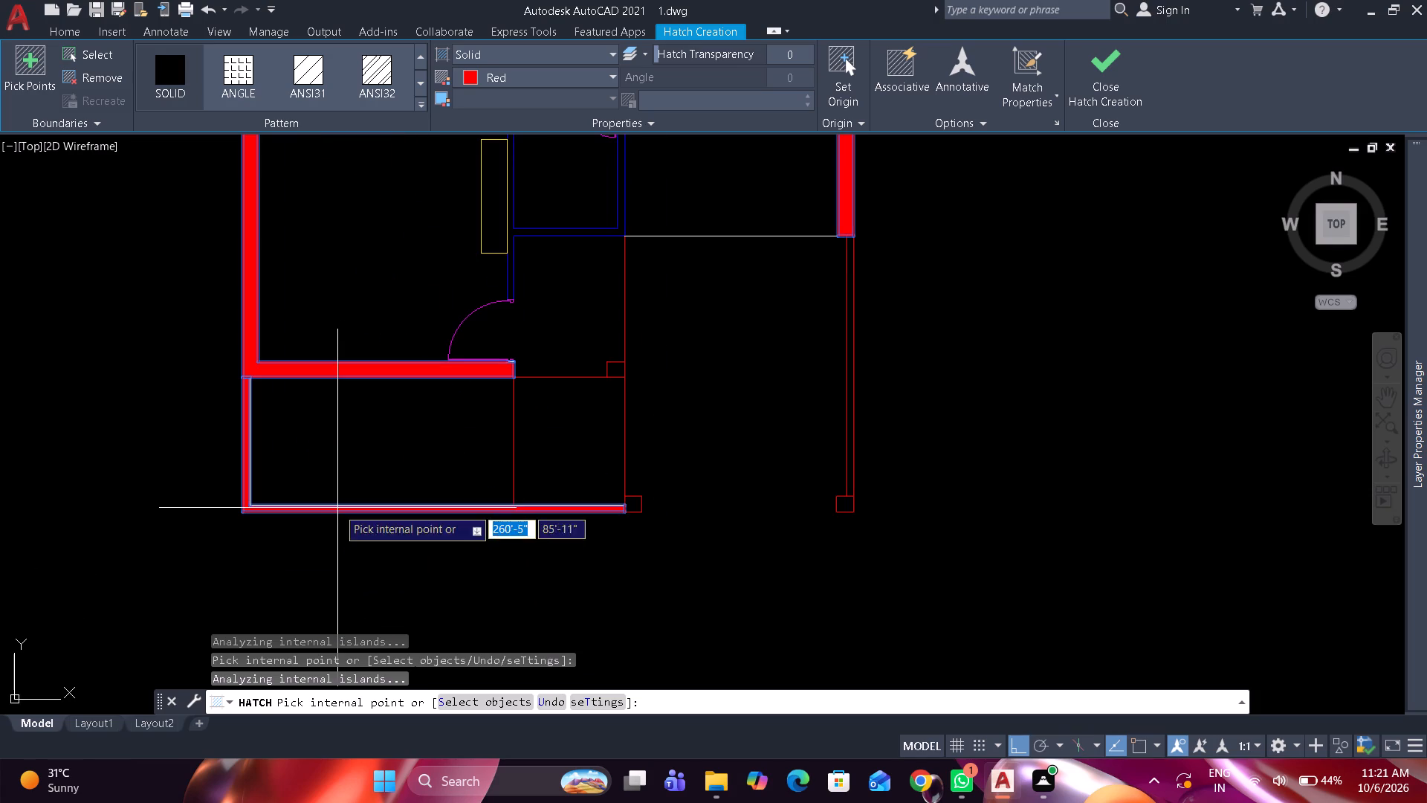
click(618, 370)
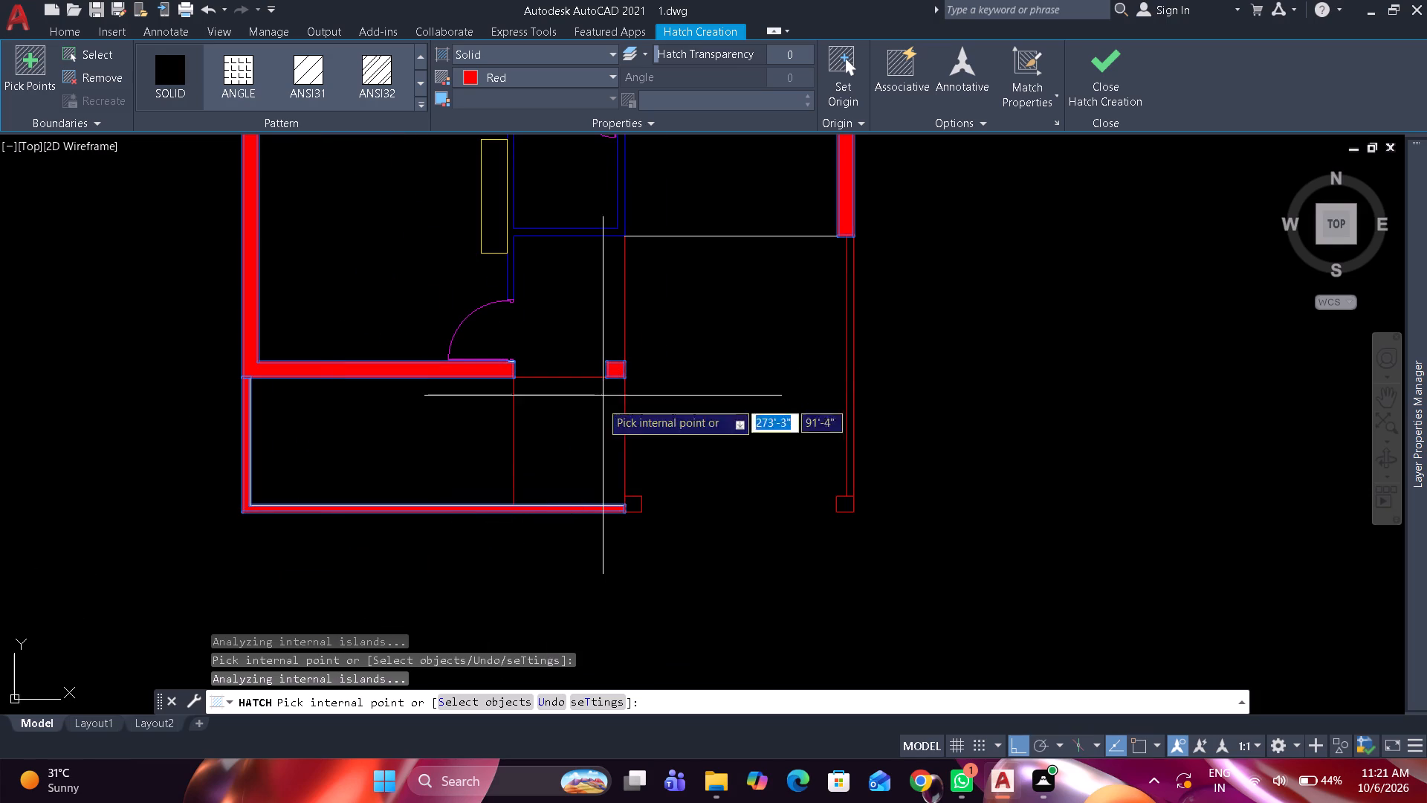
click(636, 505)
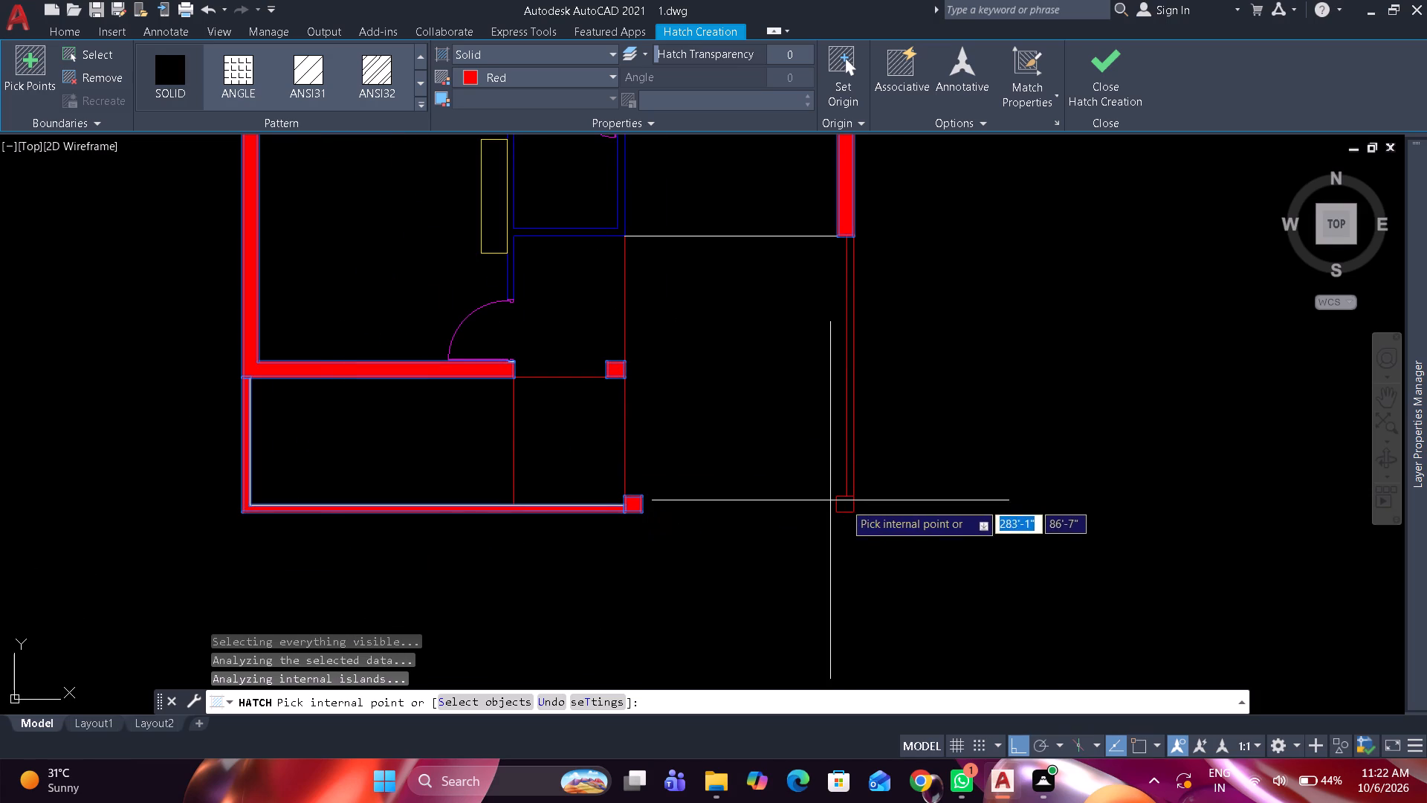
click(850, 504)
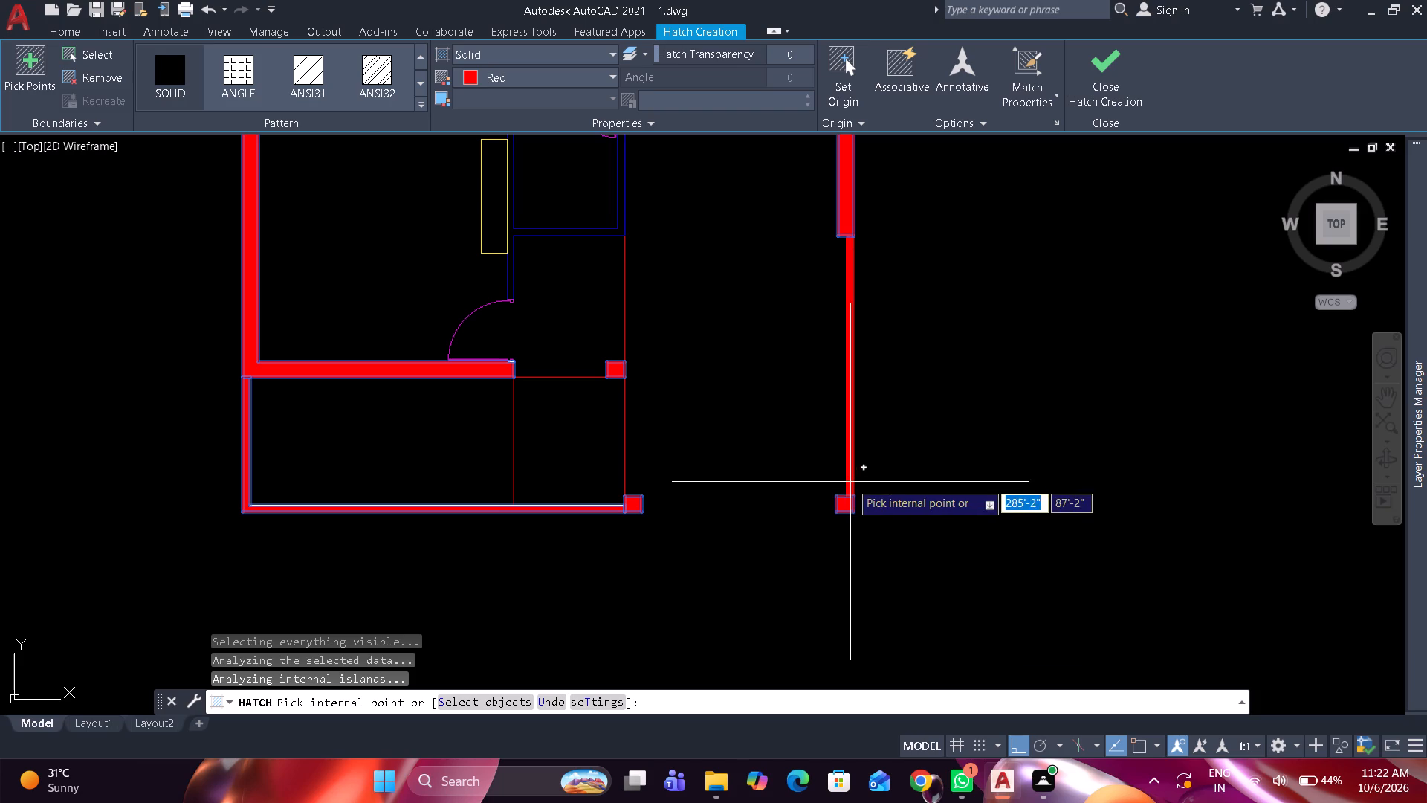
click(850, 482)
click(1133, 99)
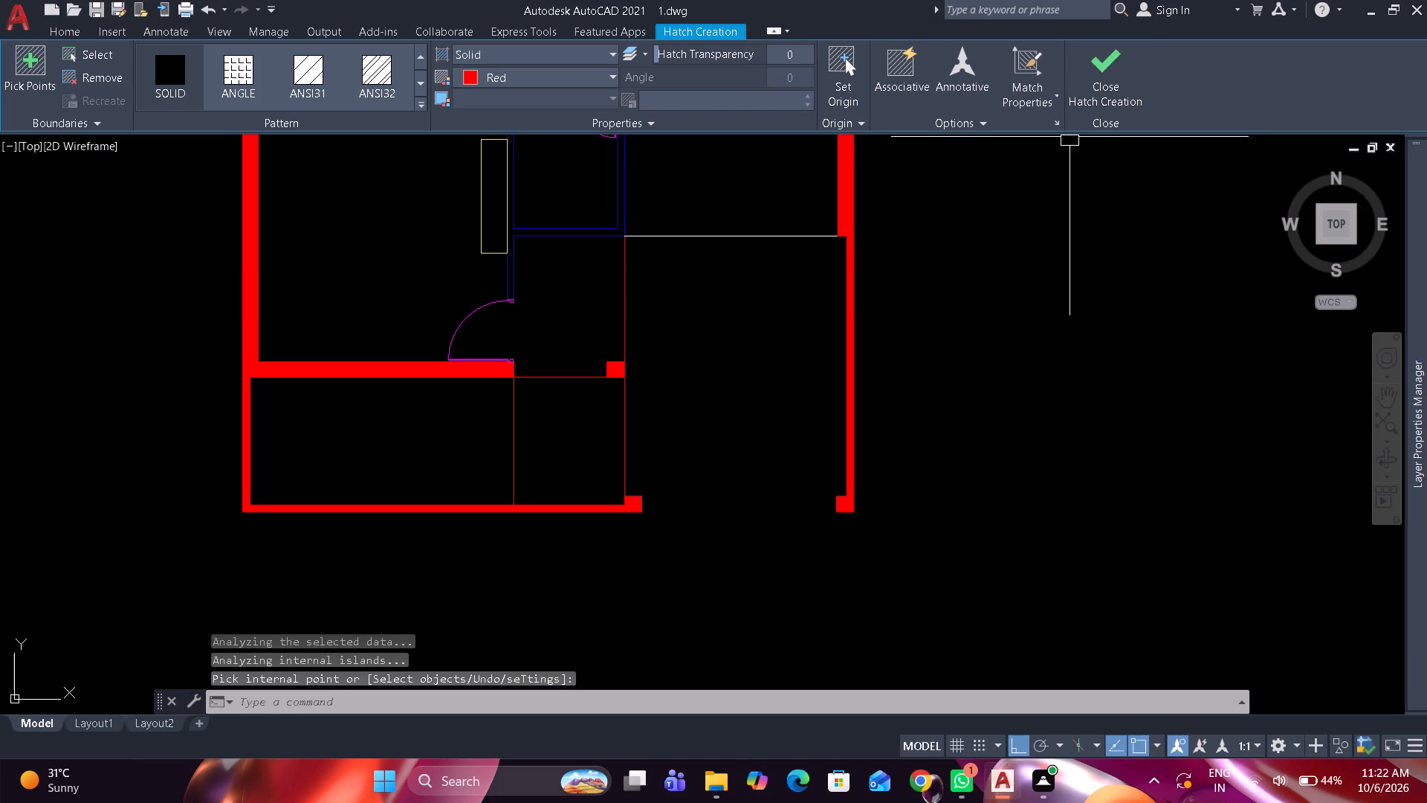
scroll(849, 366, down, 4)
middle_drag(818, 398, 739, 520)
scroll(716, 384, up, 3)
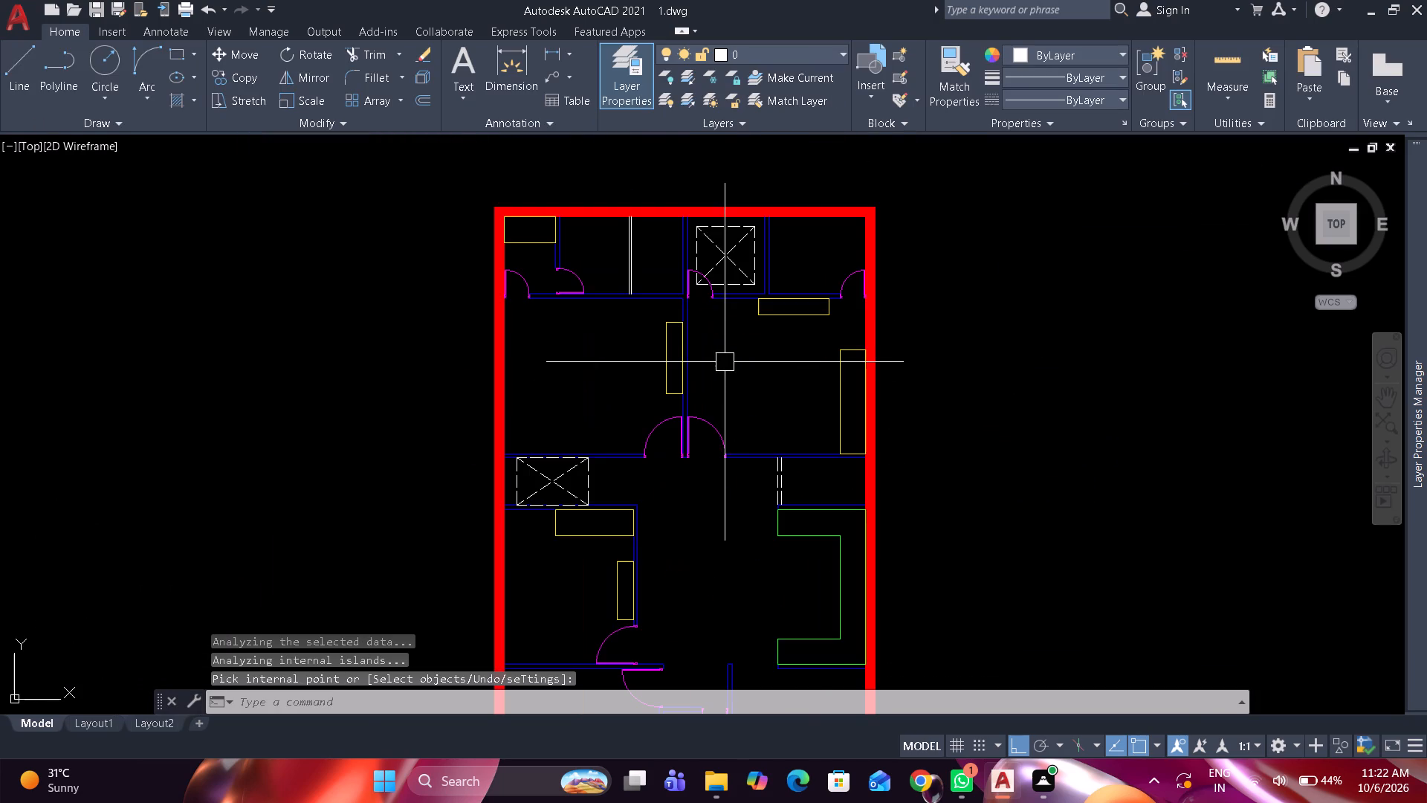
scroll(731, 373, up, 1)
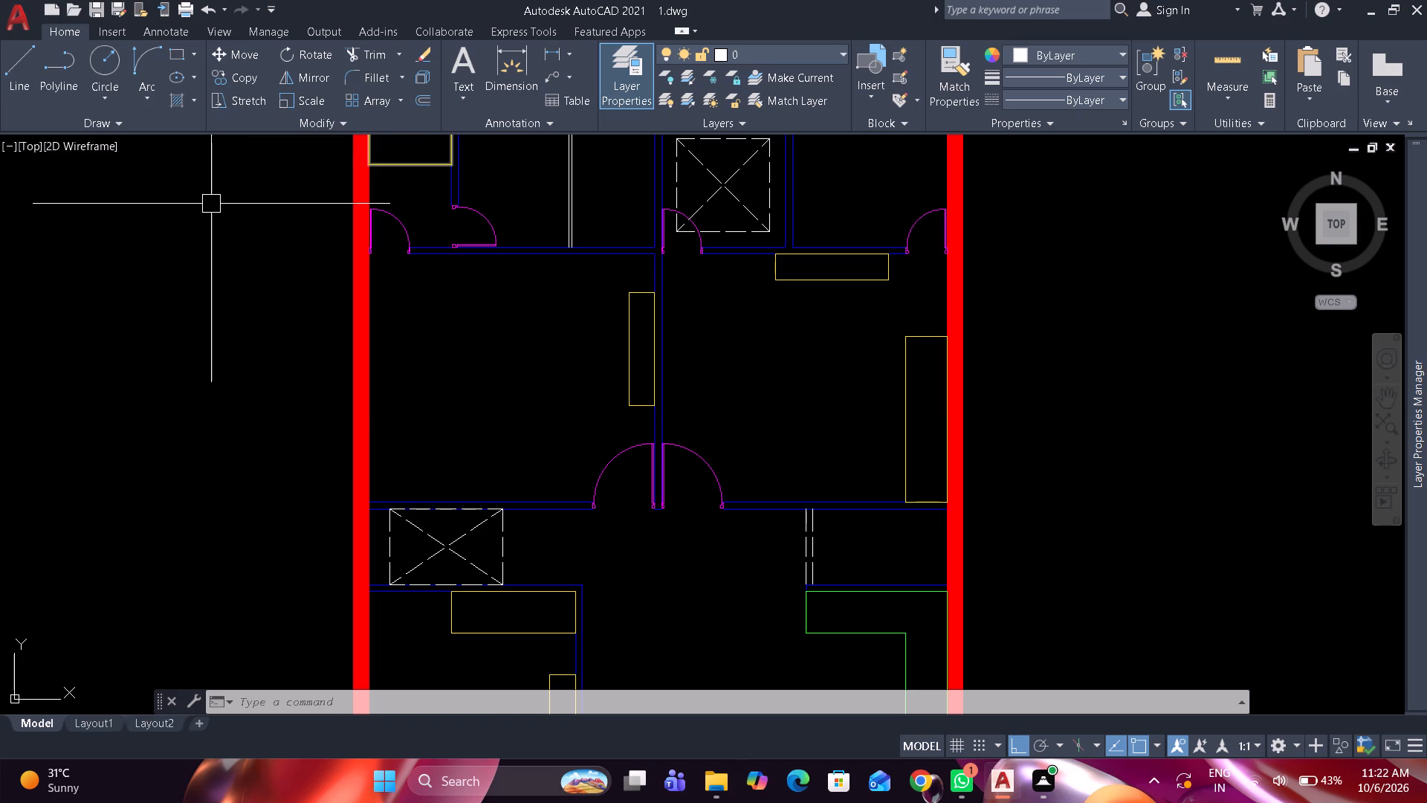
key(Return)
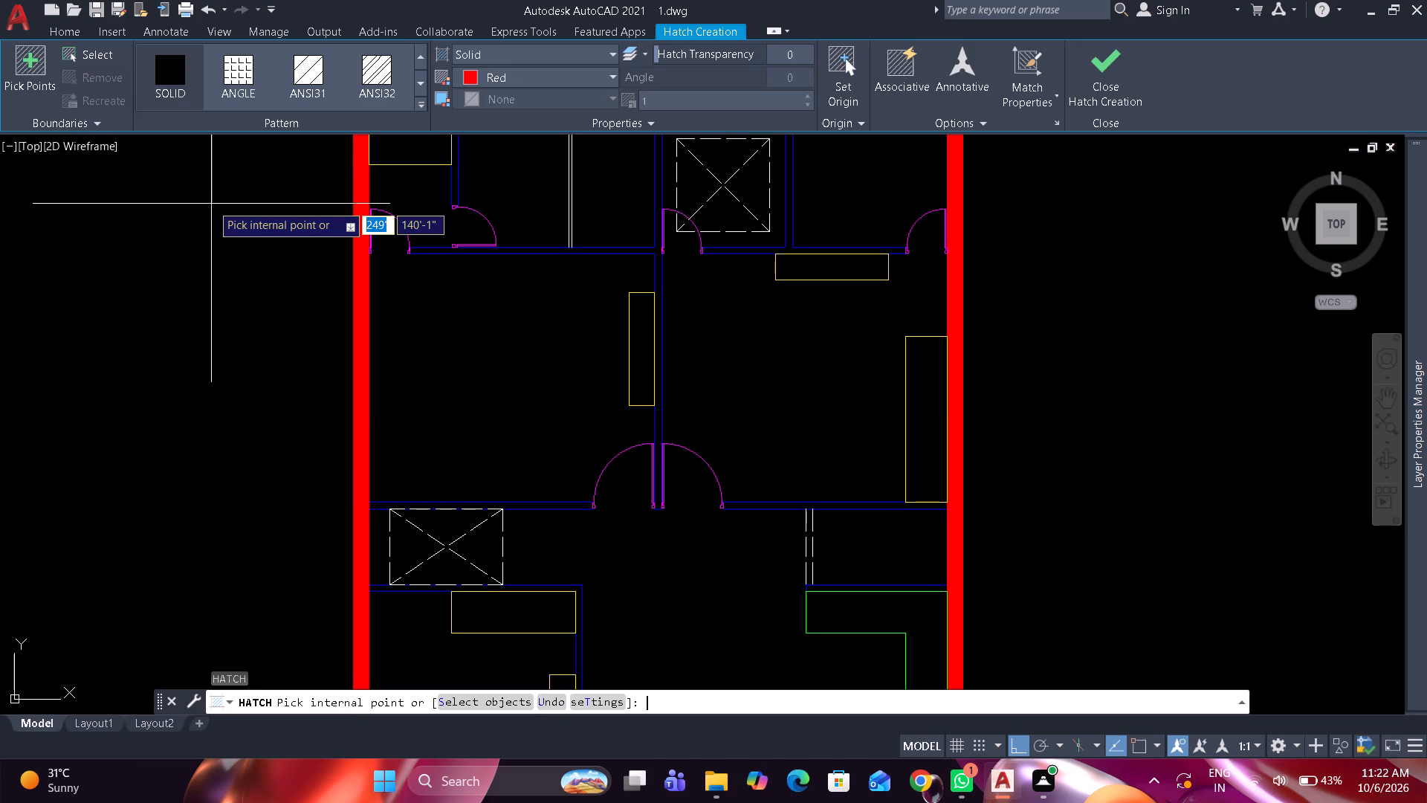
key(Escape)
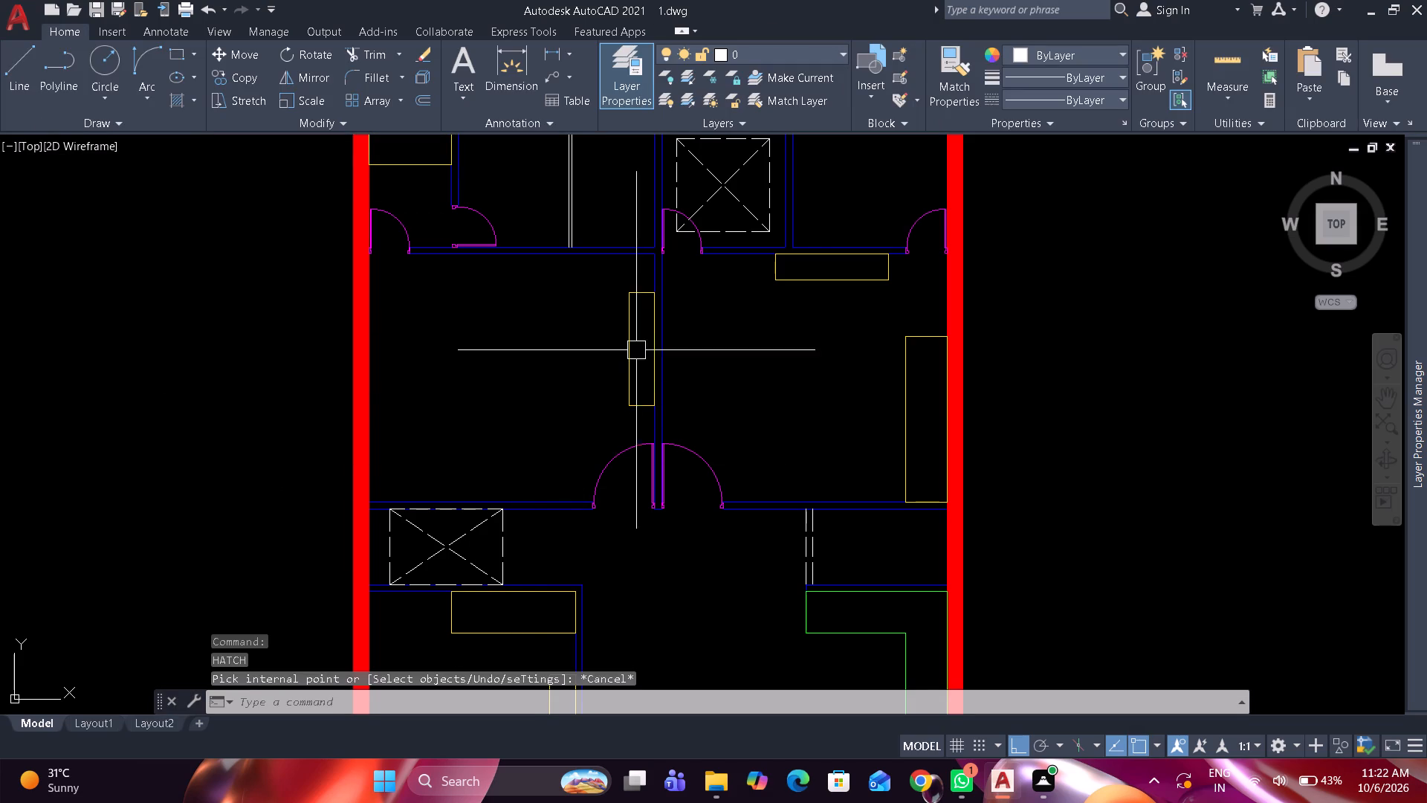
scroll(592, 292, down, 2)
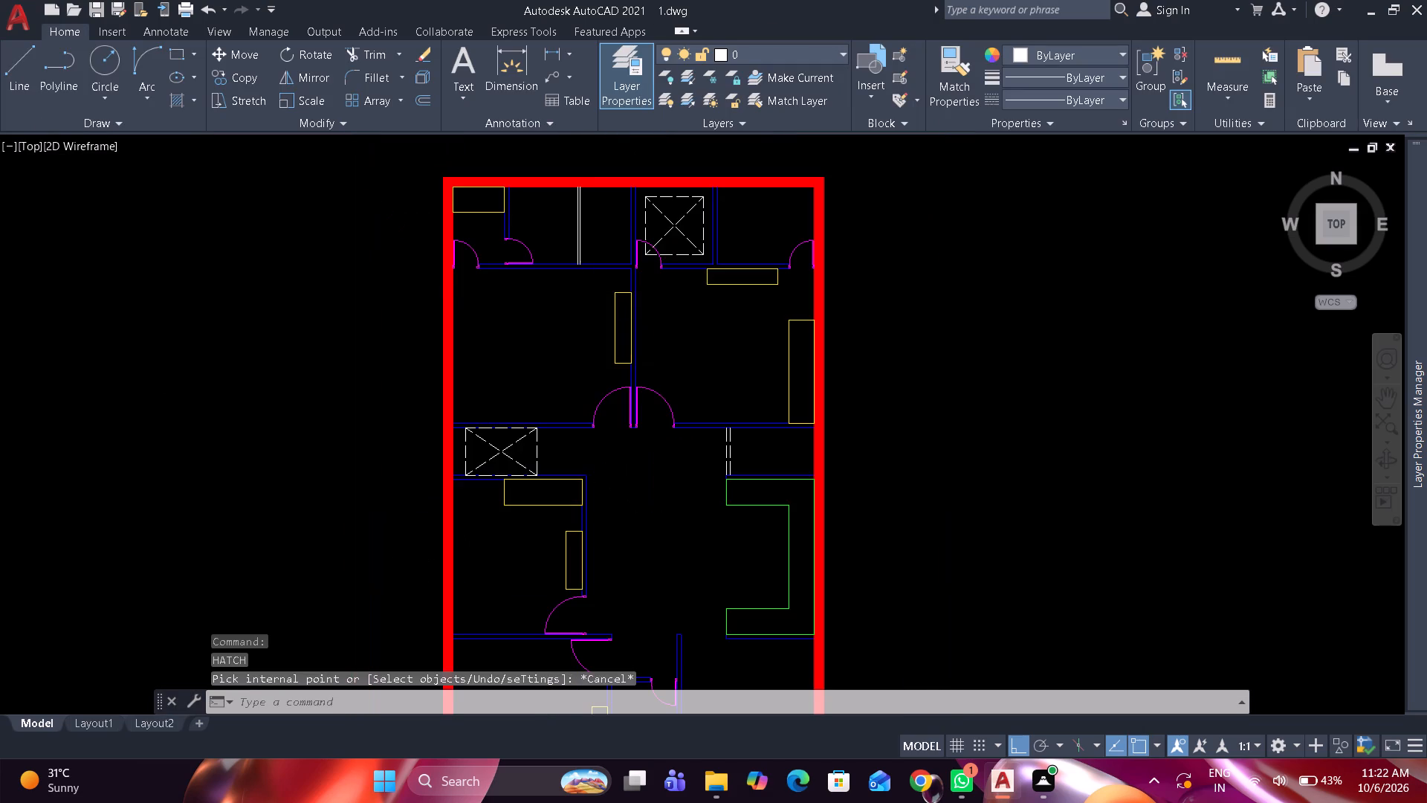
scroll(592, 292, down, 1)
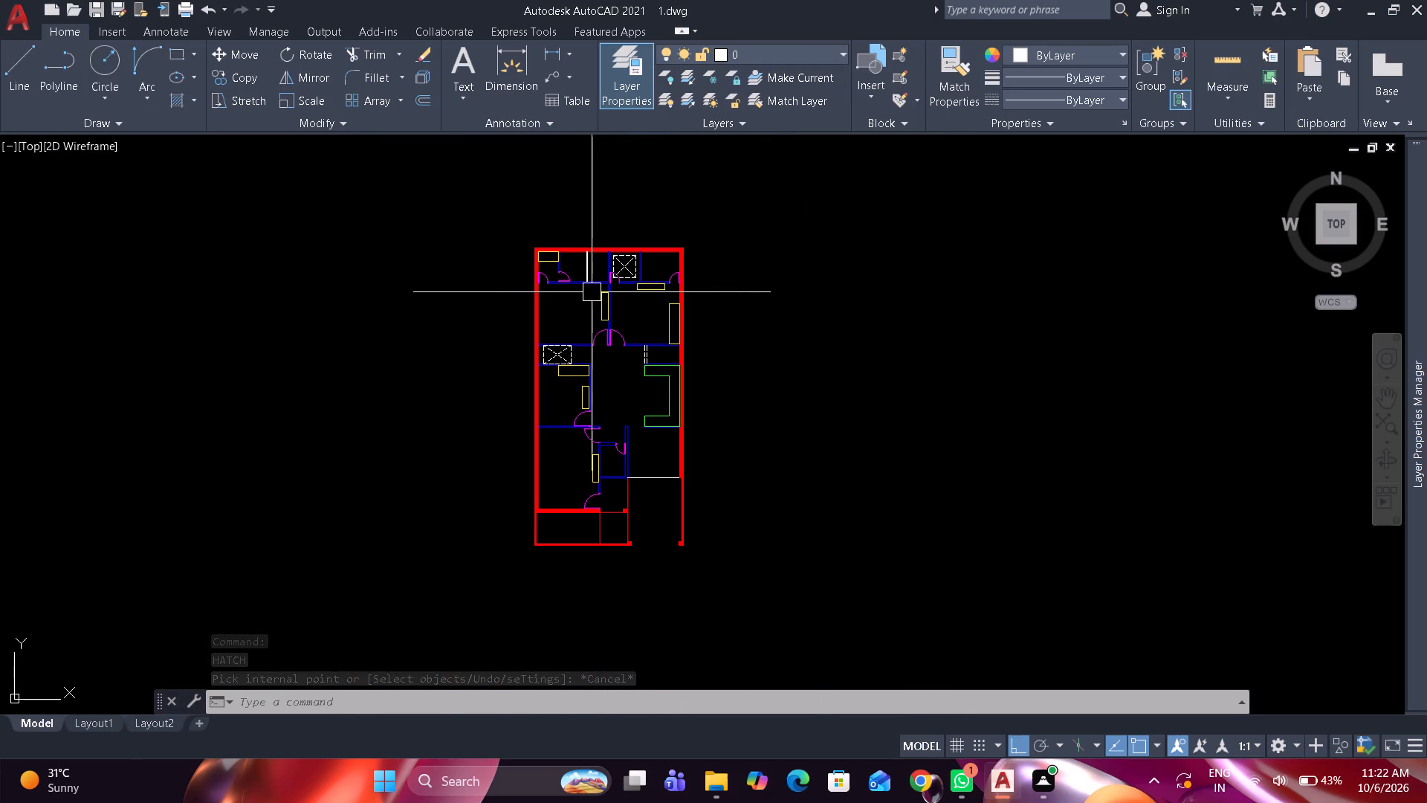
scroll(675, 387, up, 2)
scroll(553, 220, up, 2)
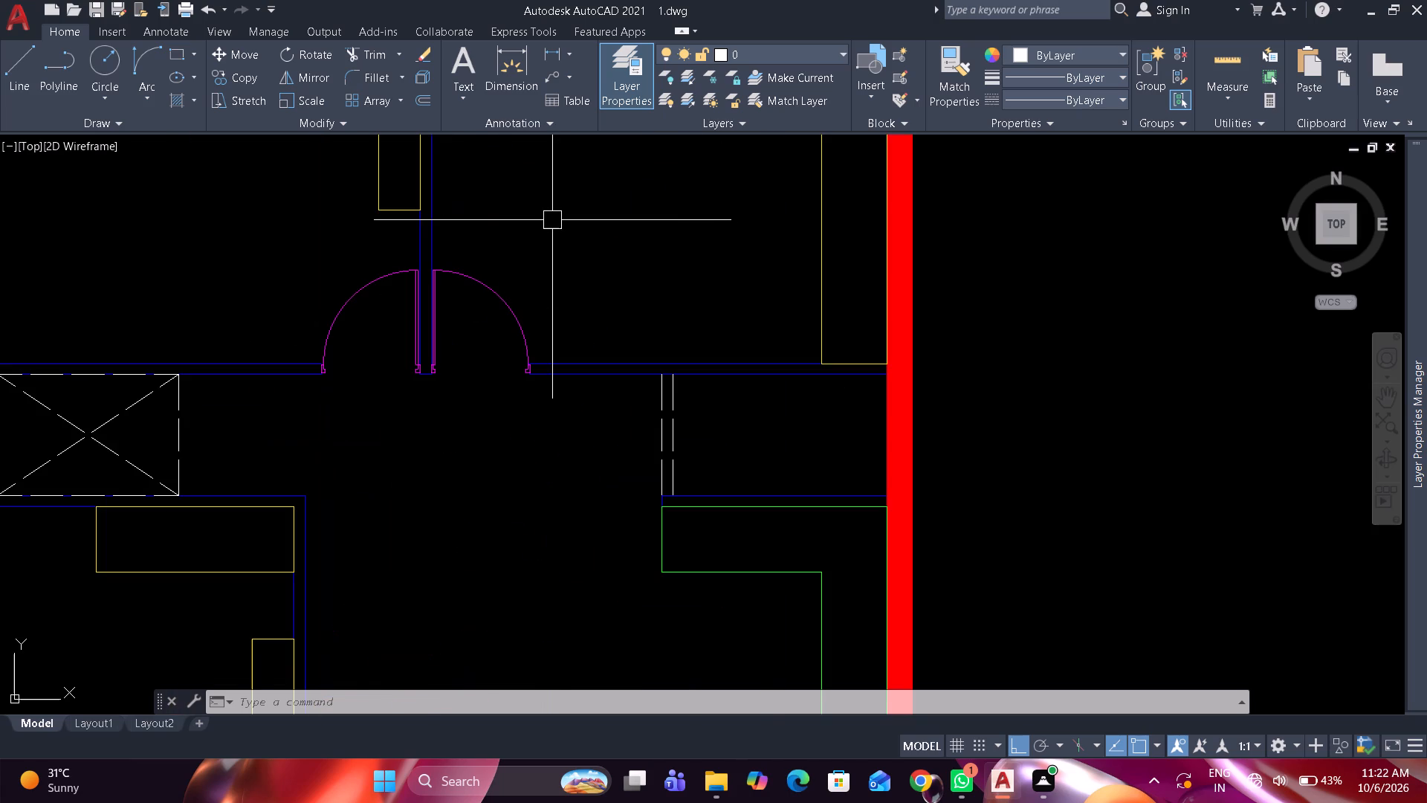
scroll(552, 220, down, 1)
Hatch the interior walls around the northern small rooms and the partition between the two north bedrooms with a solid blue fill.
middle_drag(548, 393, 531, 613)
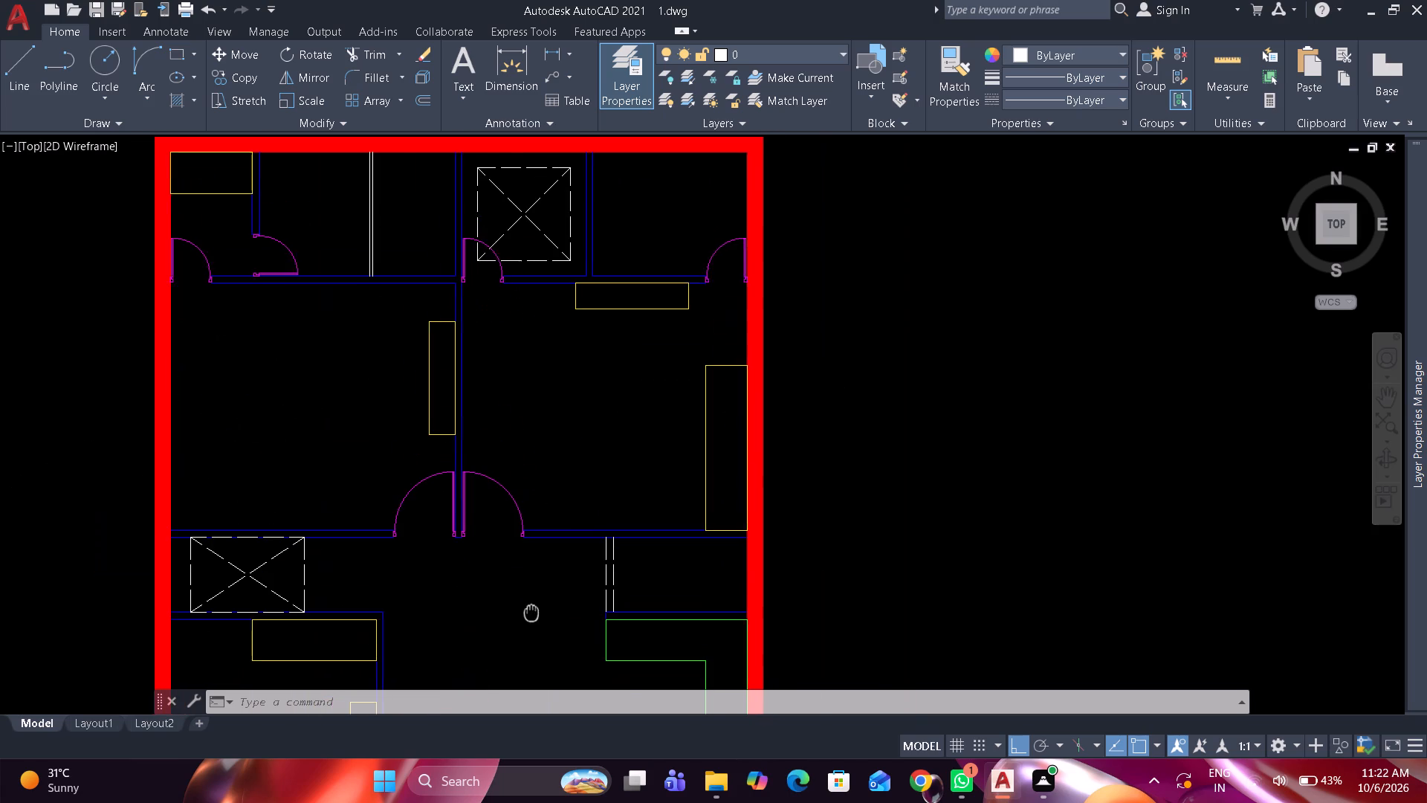
middle_drag(531, 613, 531, 613)
scroll(404, 196, up, 1)
middle_drag(407, 300, 415, 393)
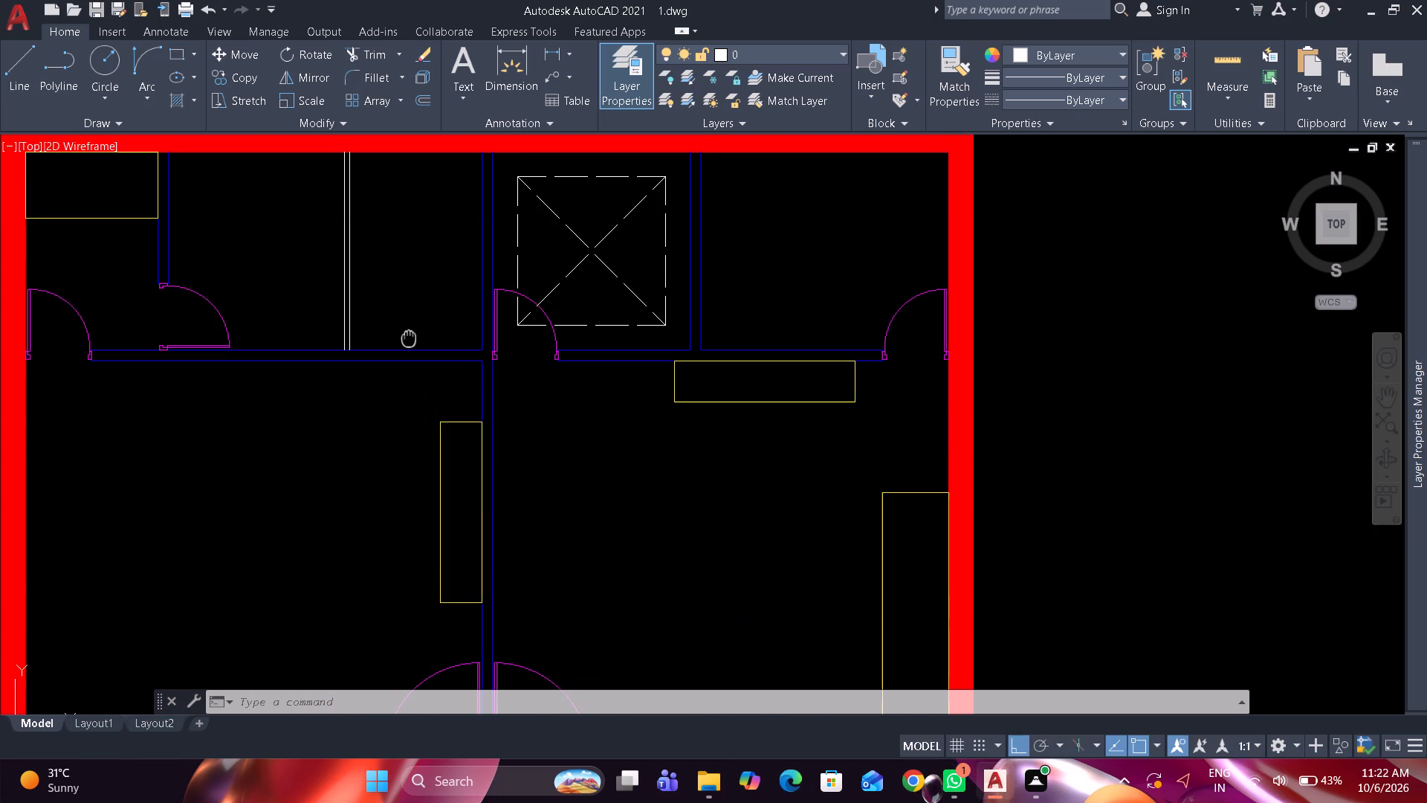
middle_drag(415, 393, 417, 419)
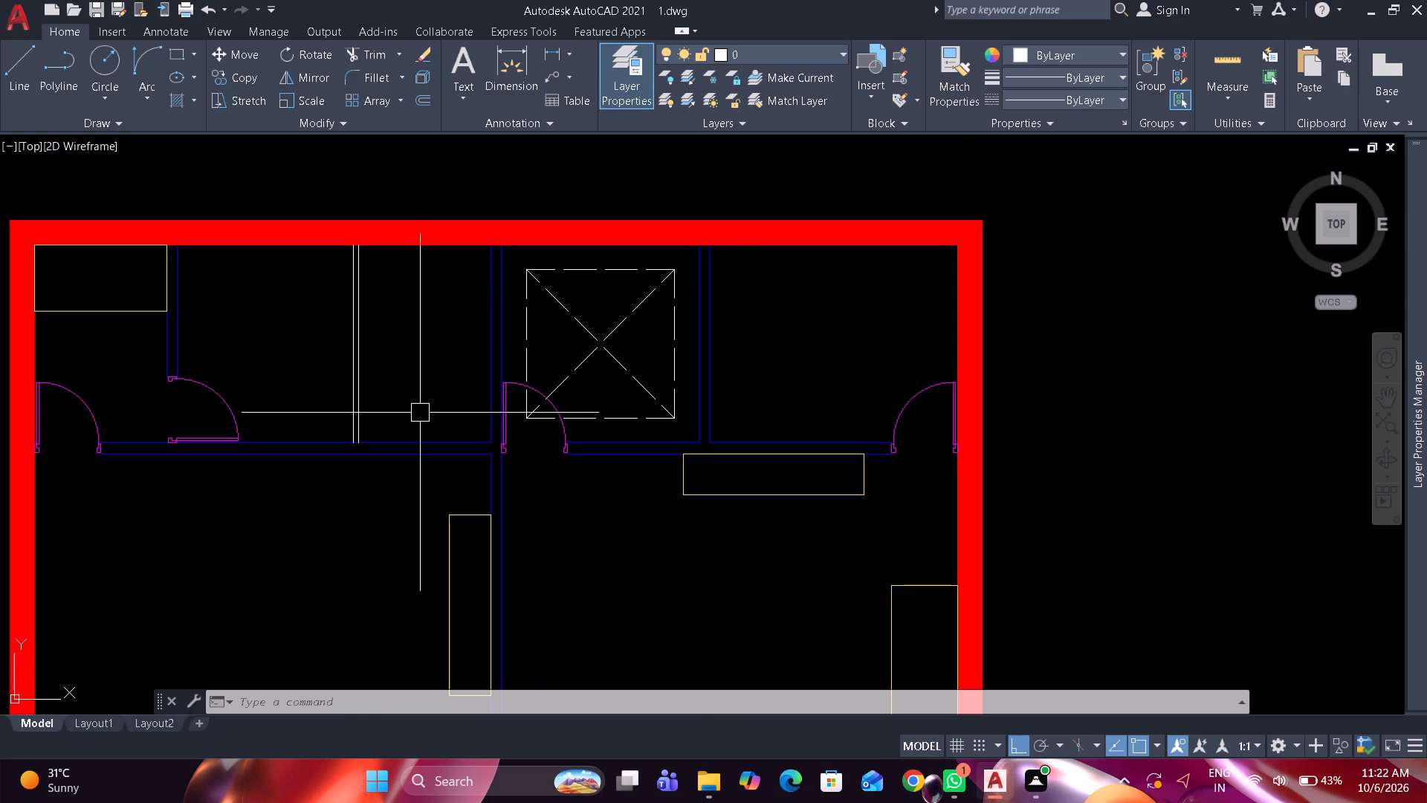
key(space)
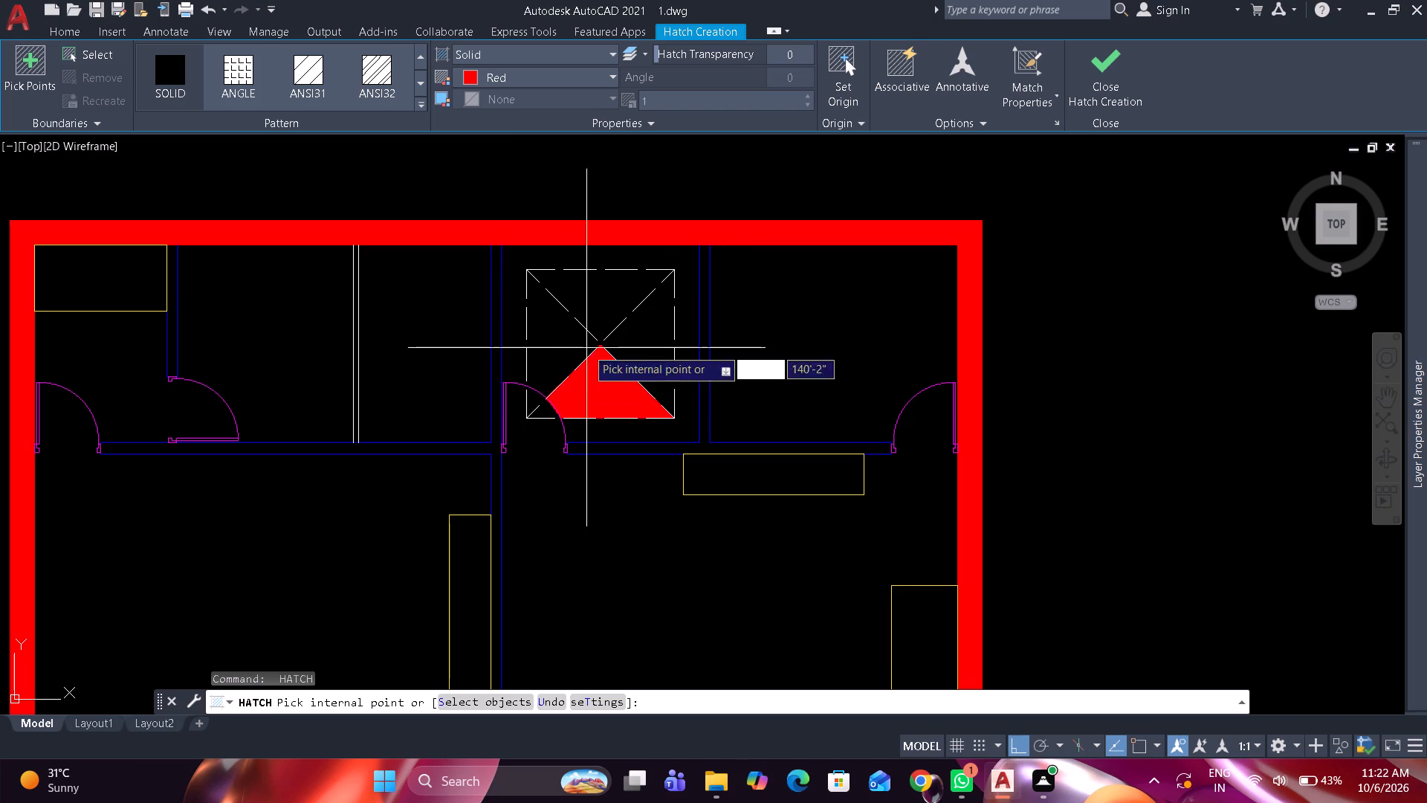
click(542, 80)
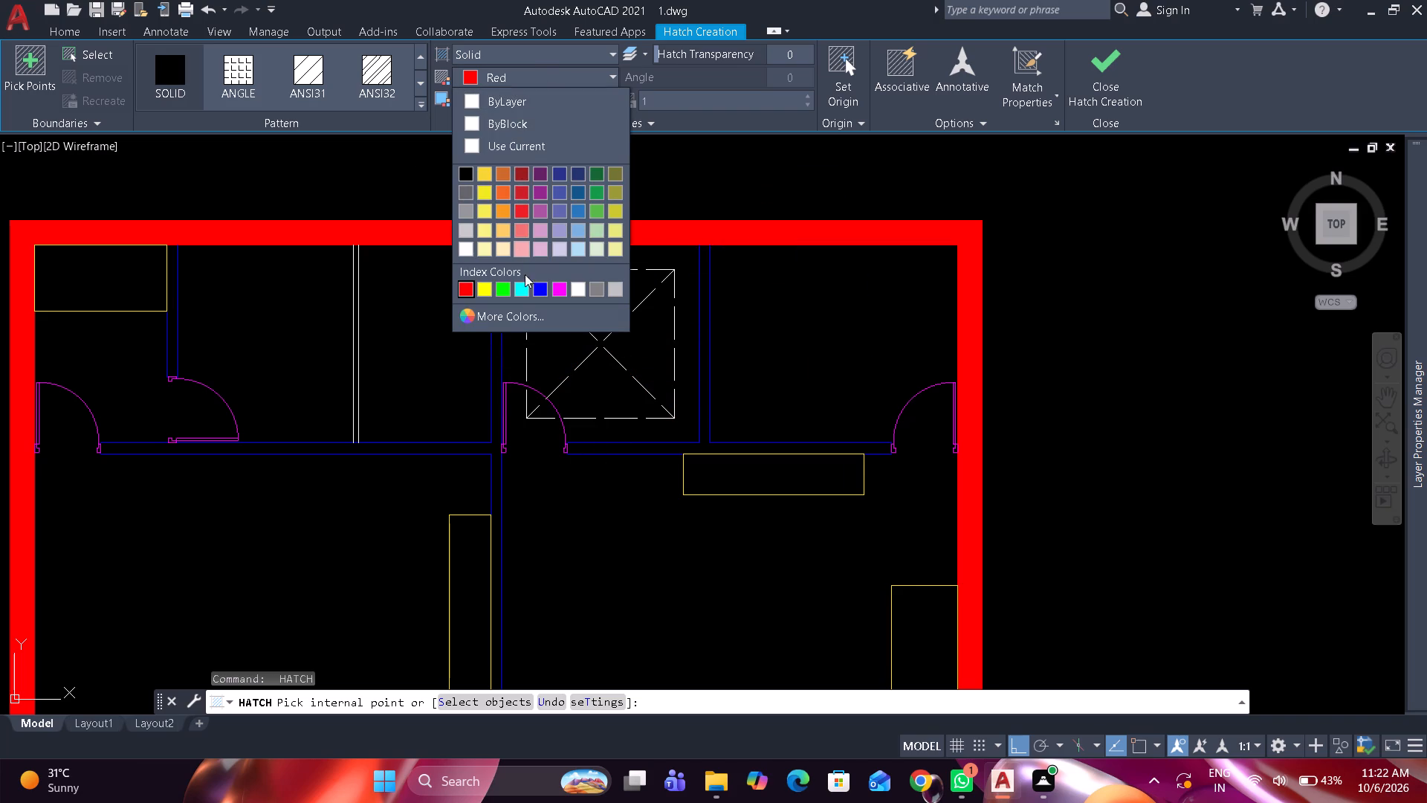
click(535, 288)
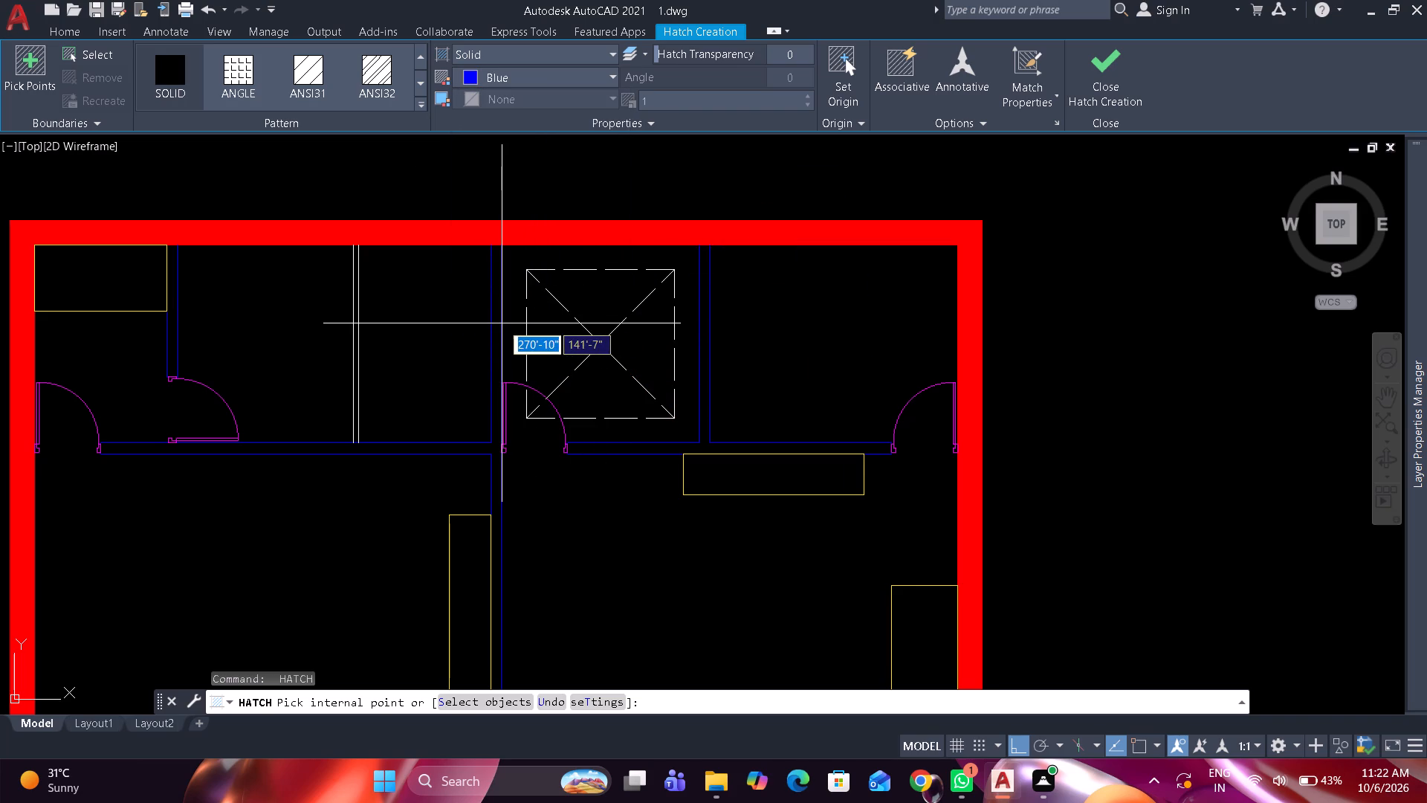
click(496, 319)
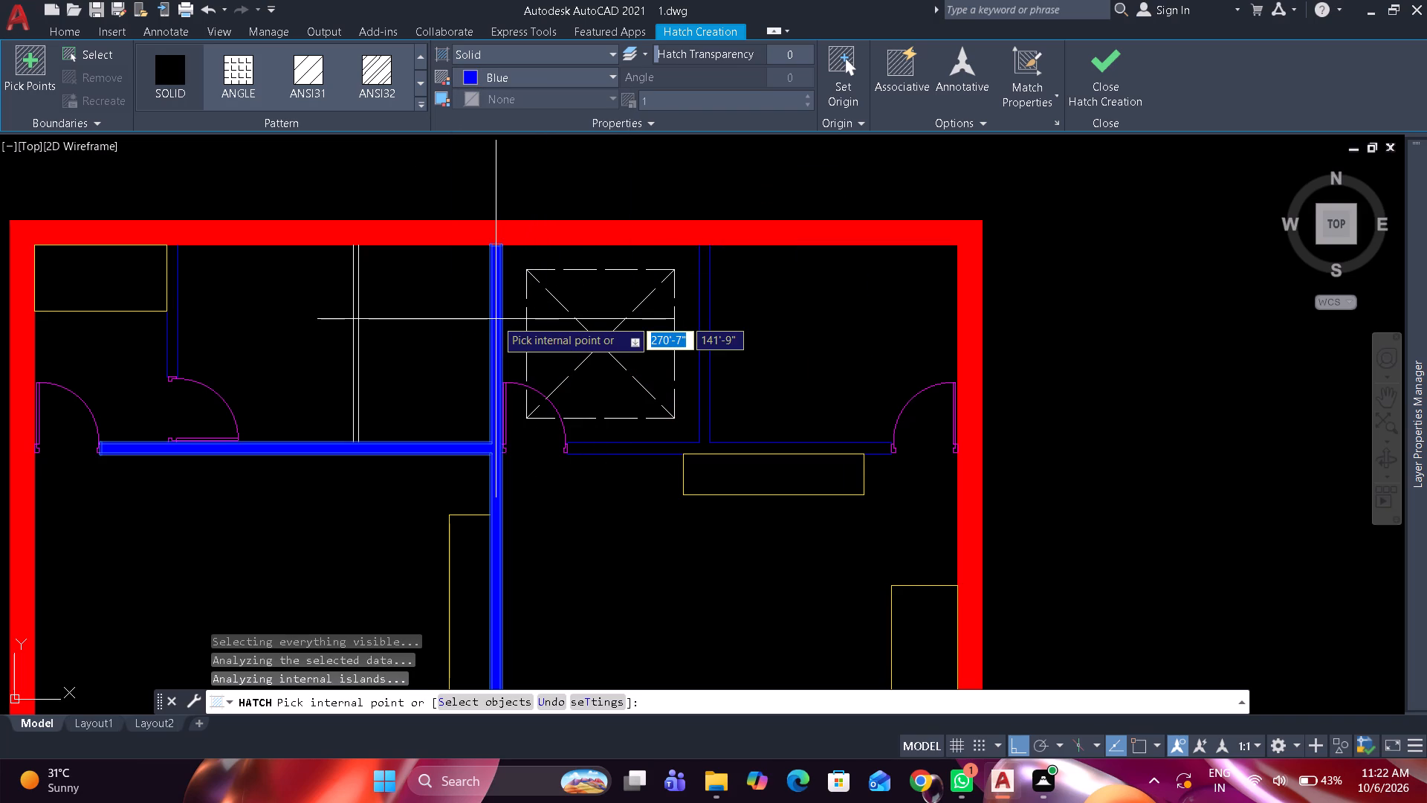
click(175, 341)
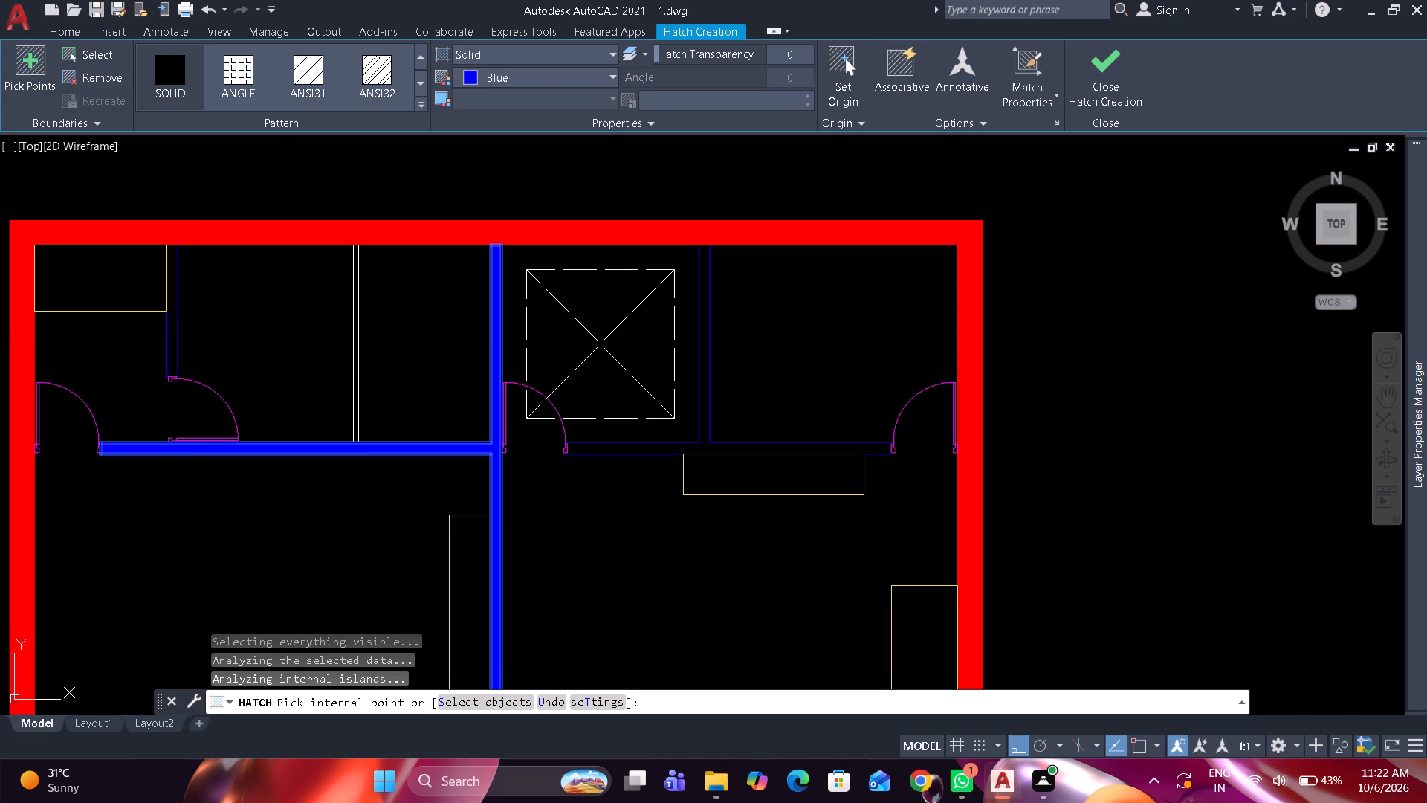
click(677, 450)
Add the two bedrooms' south walls, the L-shaped west room wall and the wall north of the kitchen counter to the blue hatch.
scroll(678, 267, down, 3)
scroll(654, 415, up, 3)
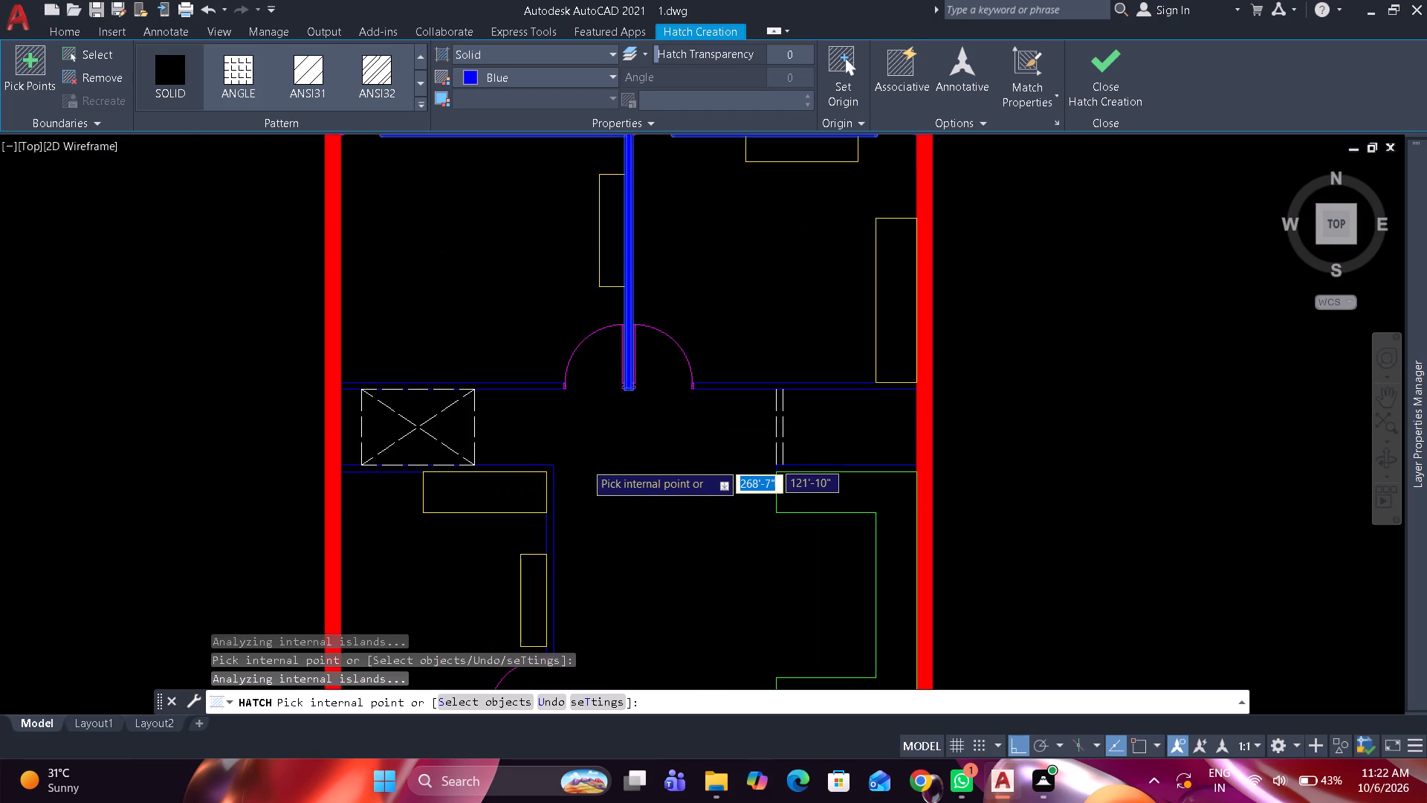
click(527, 475)
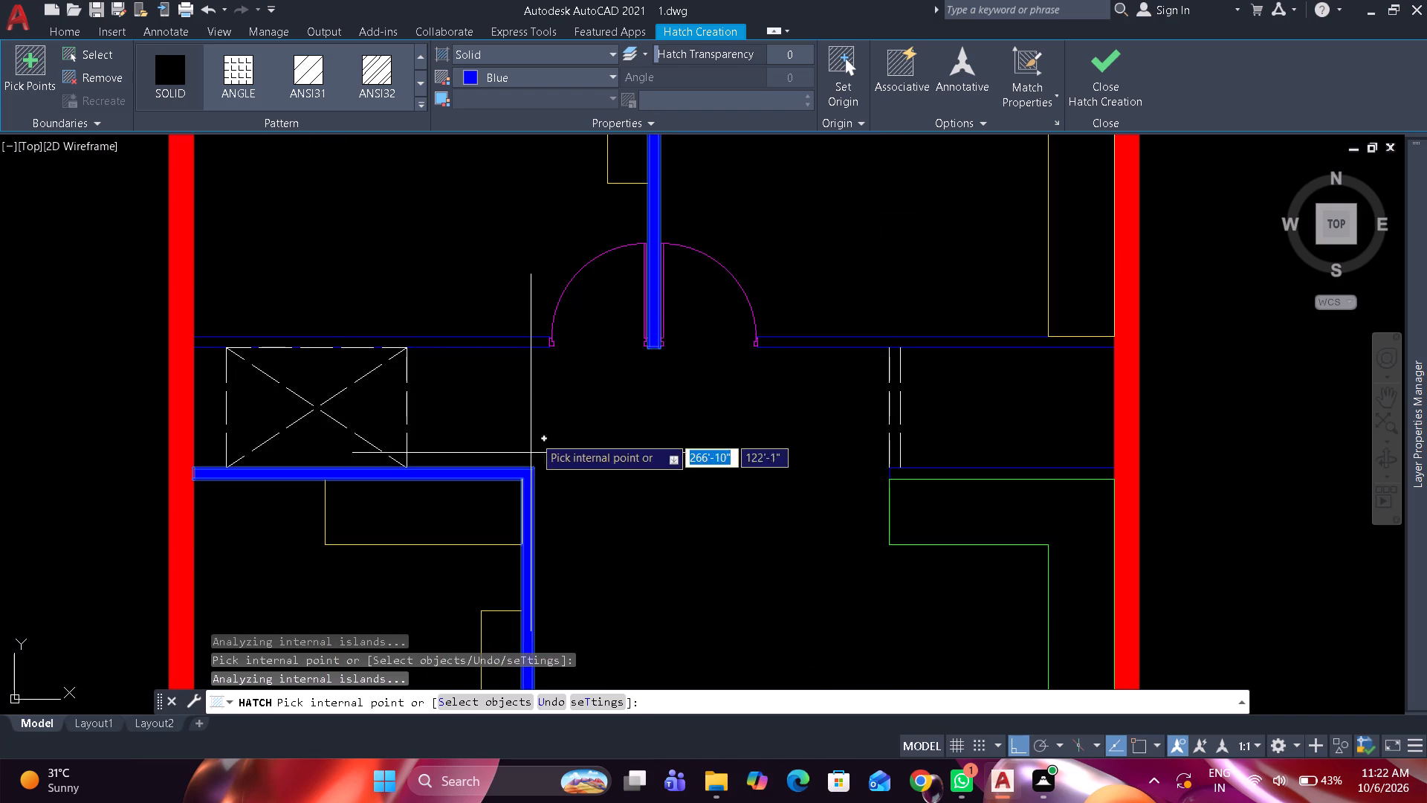
click(528, 343)
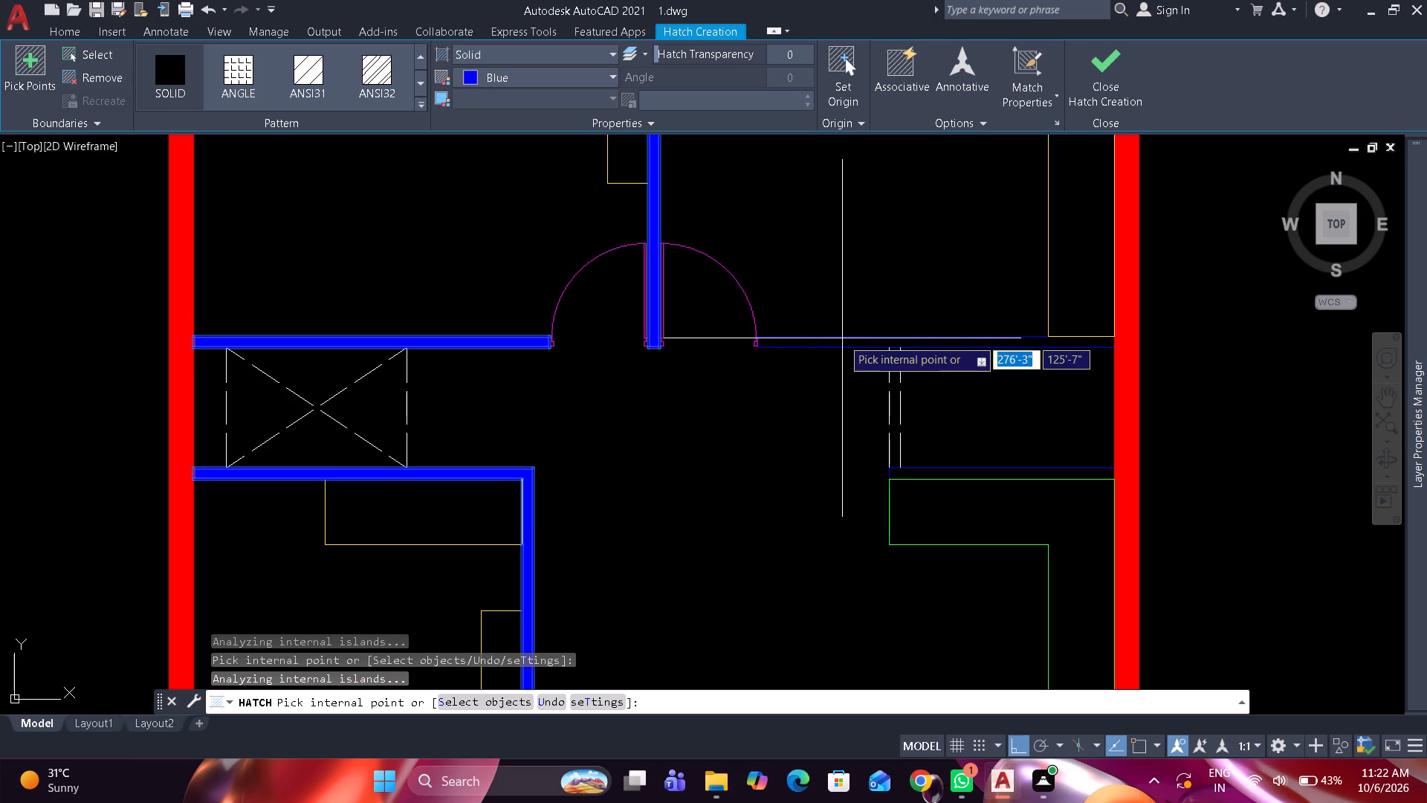
click(847, 342)
click(971, 473)
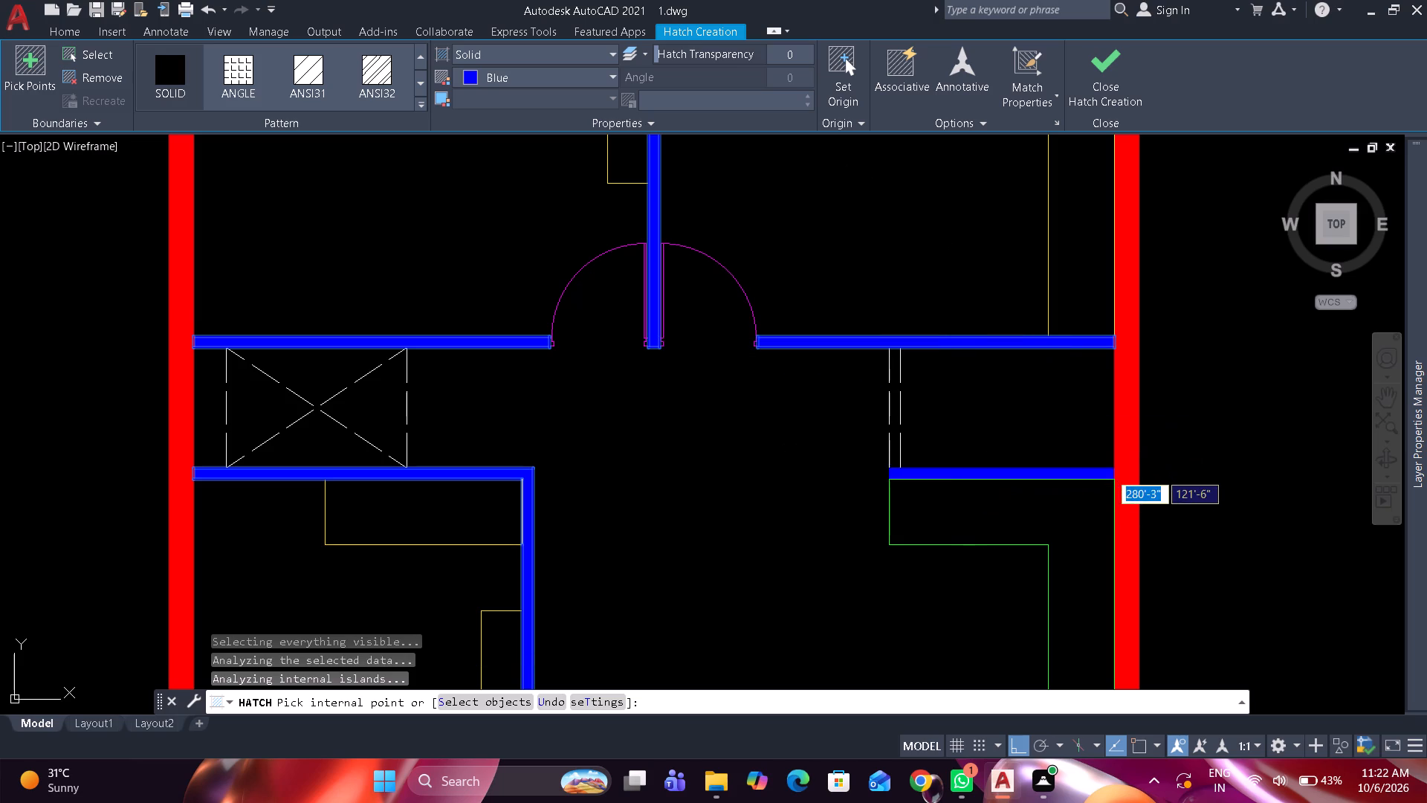
Fill the walls around the small southern room, the wall between the two southwest rooms and the wall south of the kitchen counter solid blue.
scroll(949, 339, down, 3)
scroll(895, 558, up, 2)
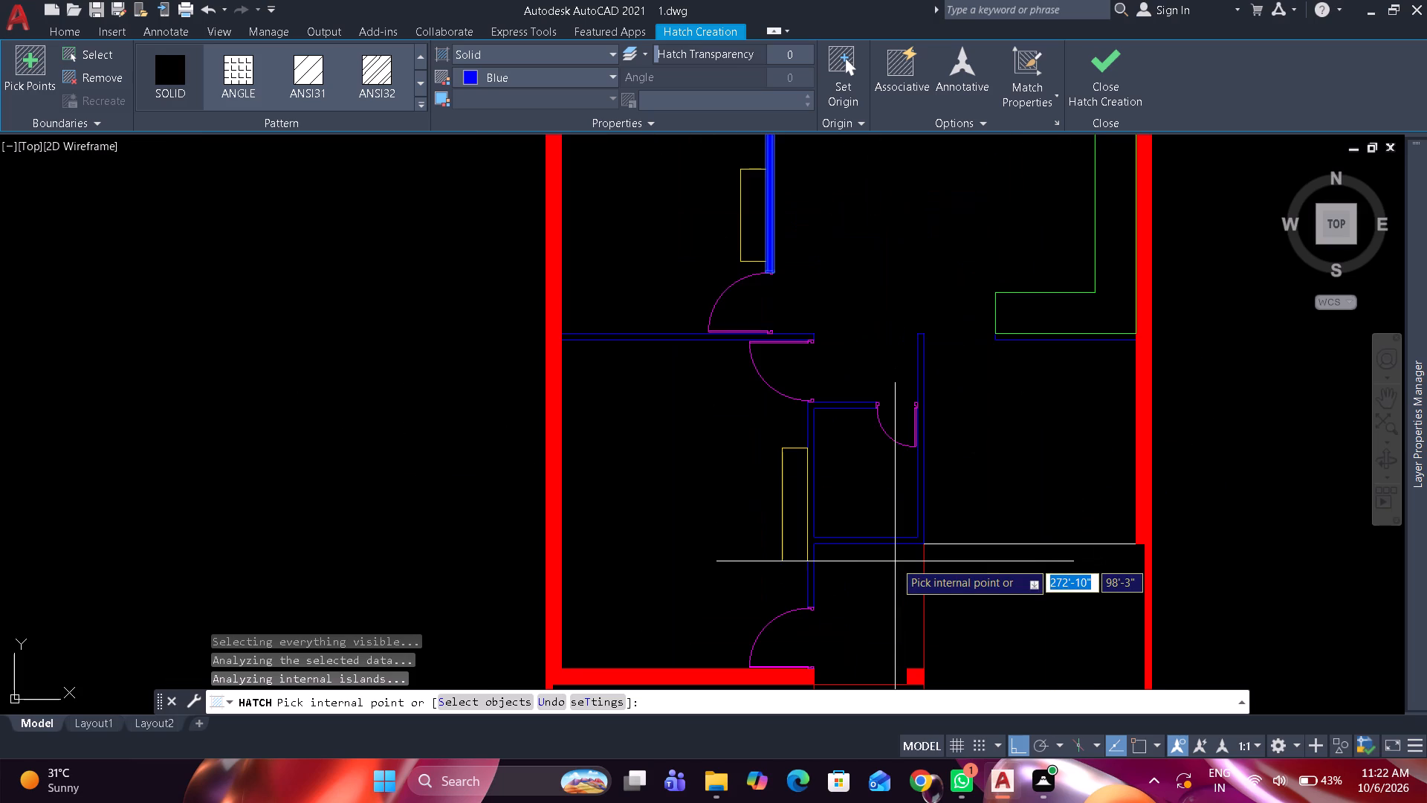
click(922, 502)
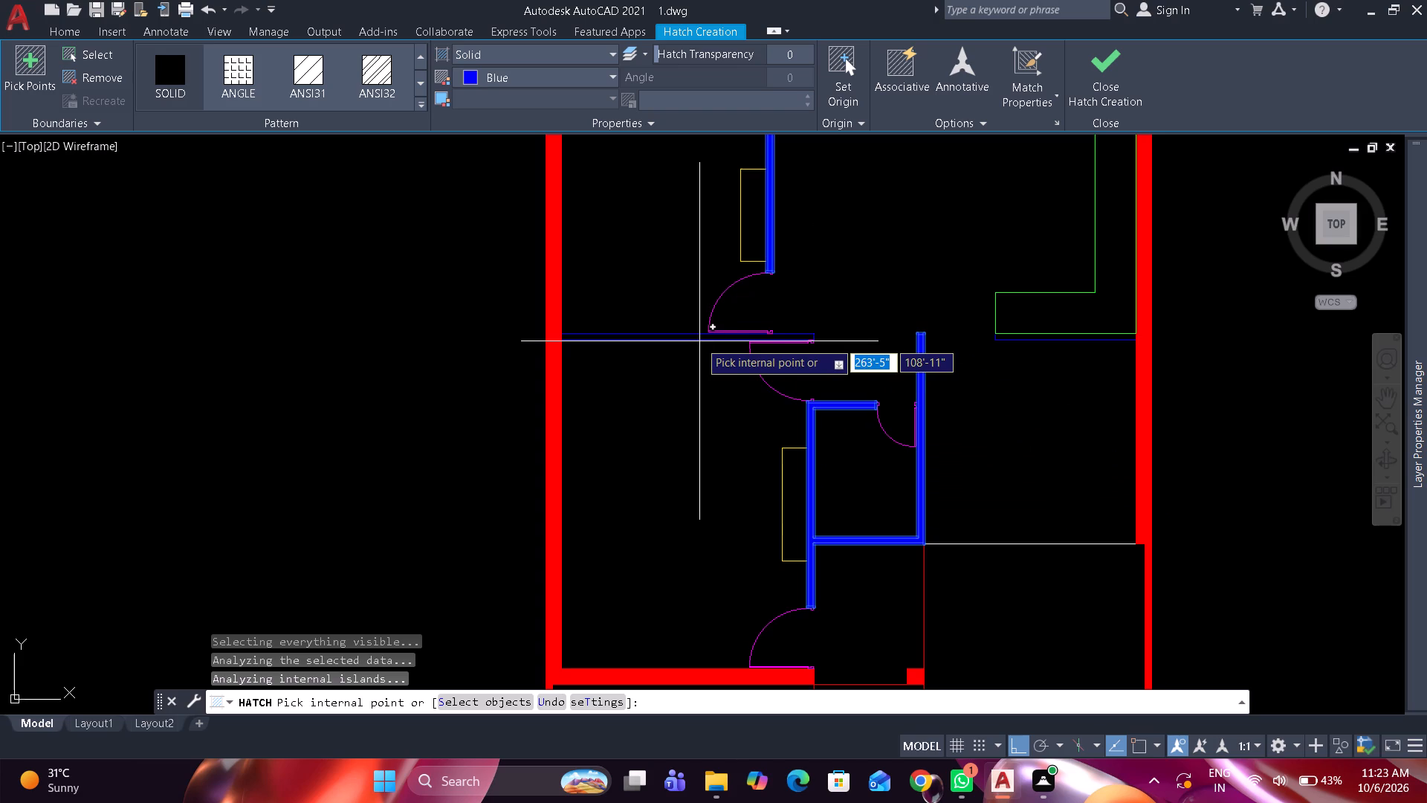
click(687, 338)
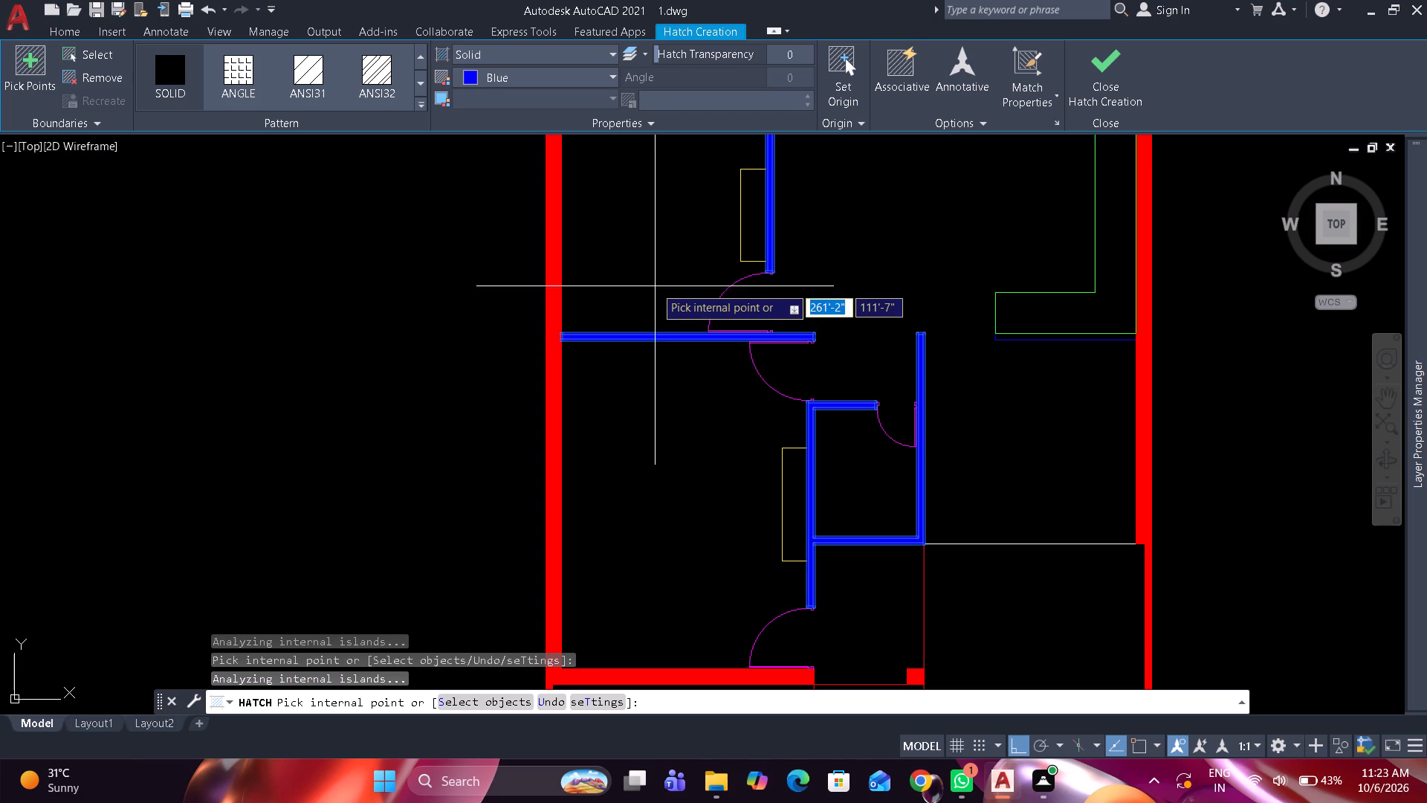
scroll(655, 286, down, 1)
key(space)
middle_drag(140, 297, 130, 391)
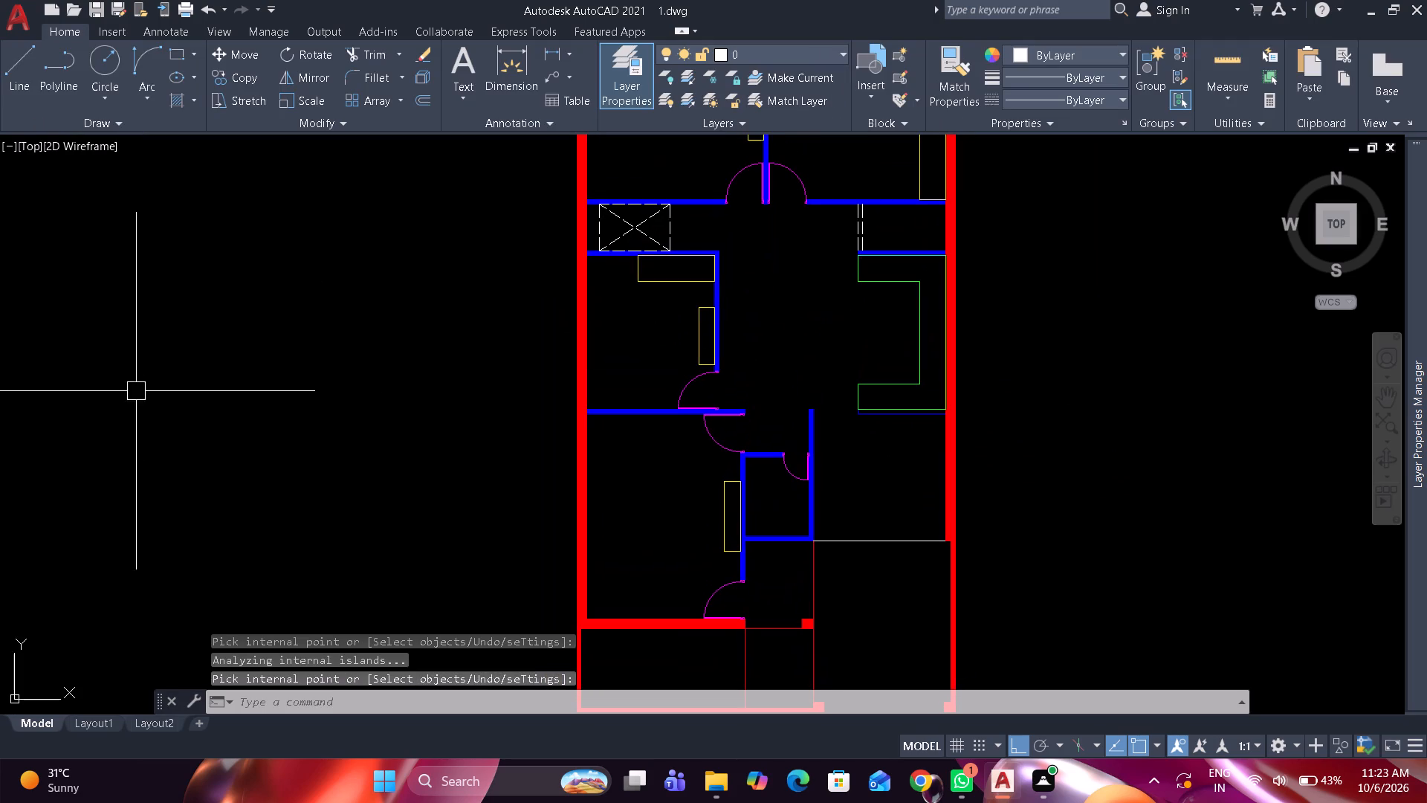
scroll(928, 417, up, 3)
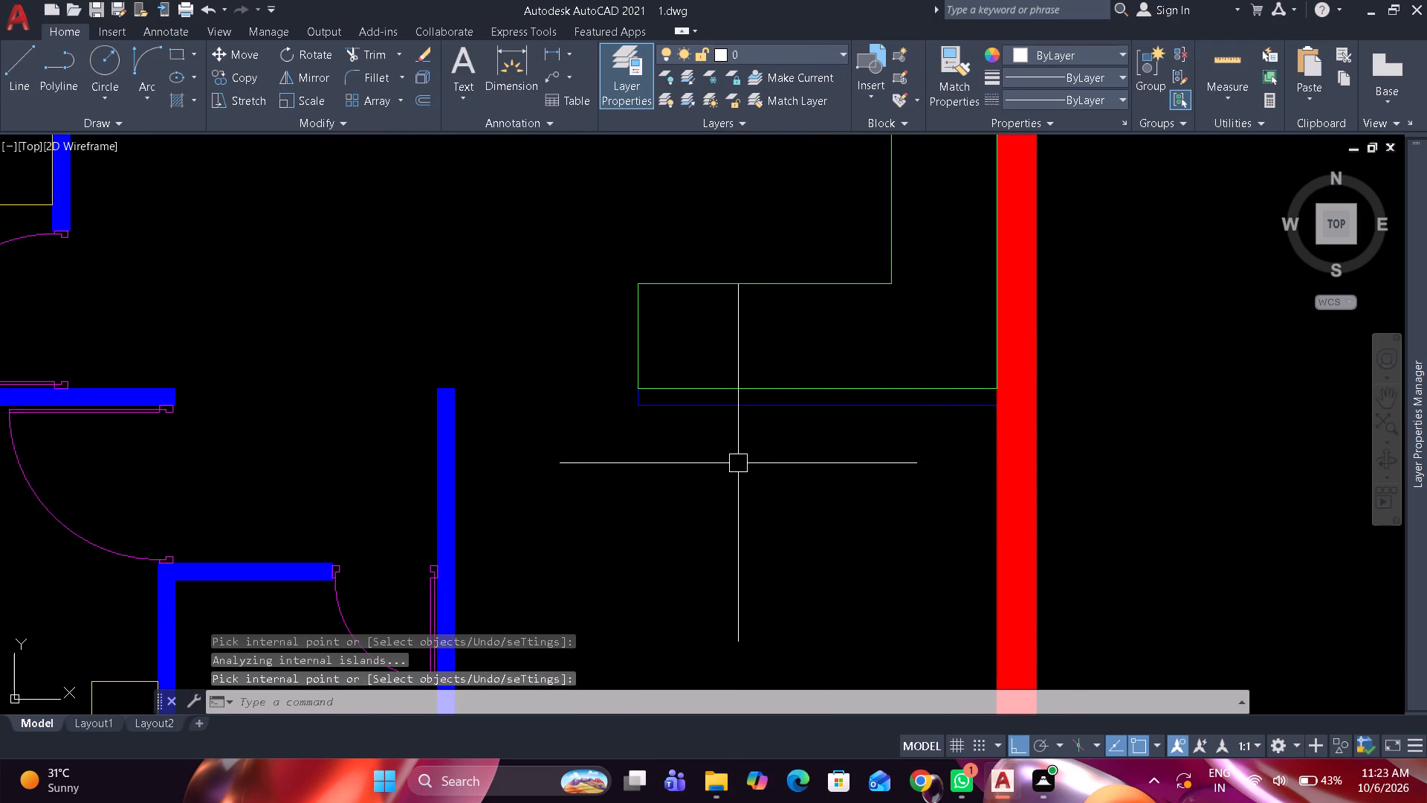
key(space)
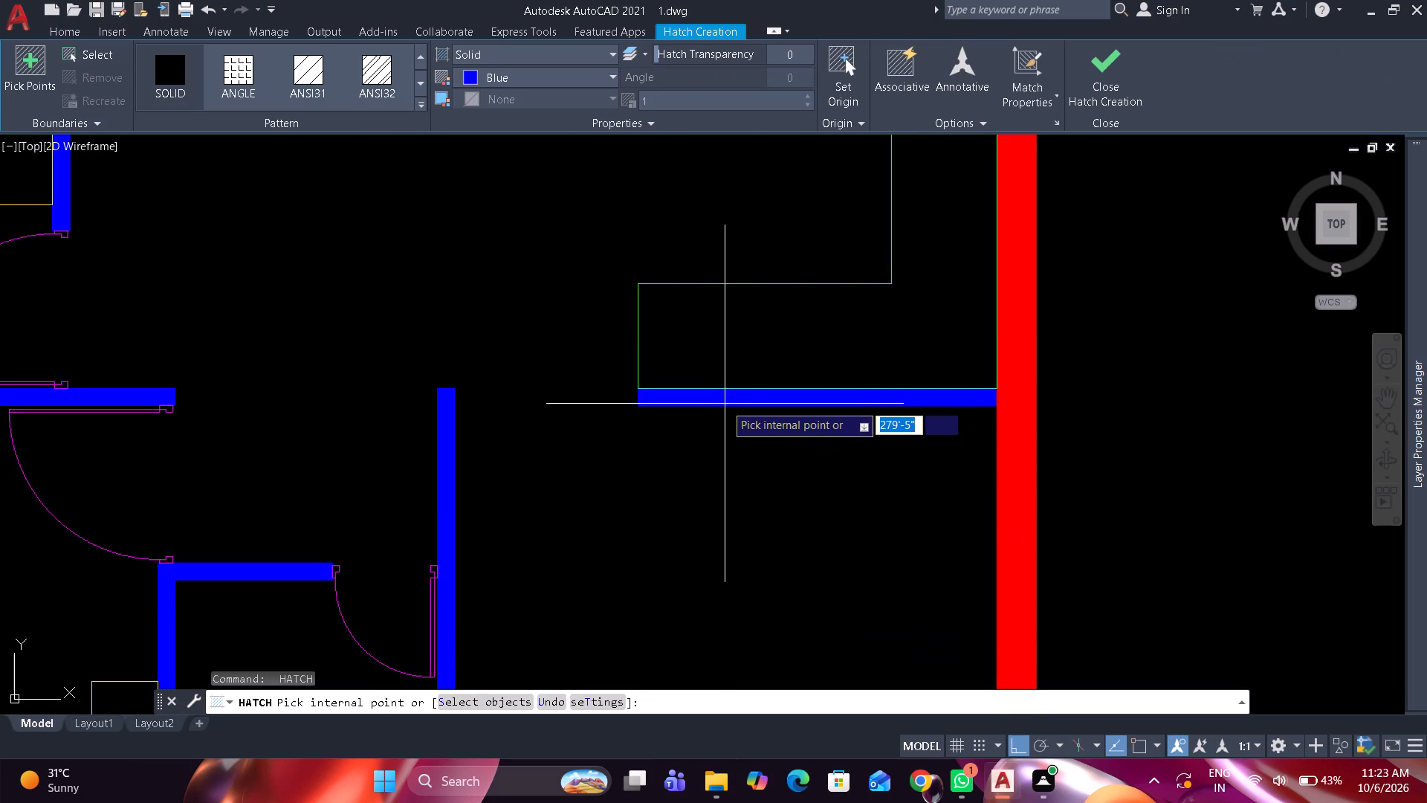
click(725, 401)
key(space)
Hatch the thin partition between the northern small rooms with a solid fill in ByLayer colour.
scroll(599, 474, down, 4)
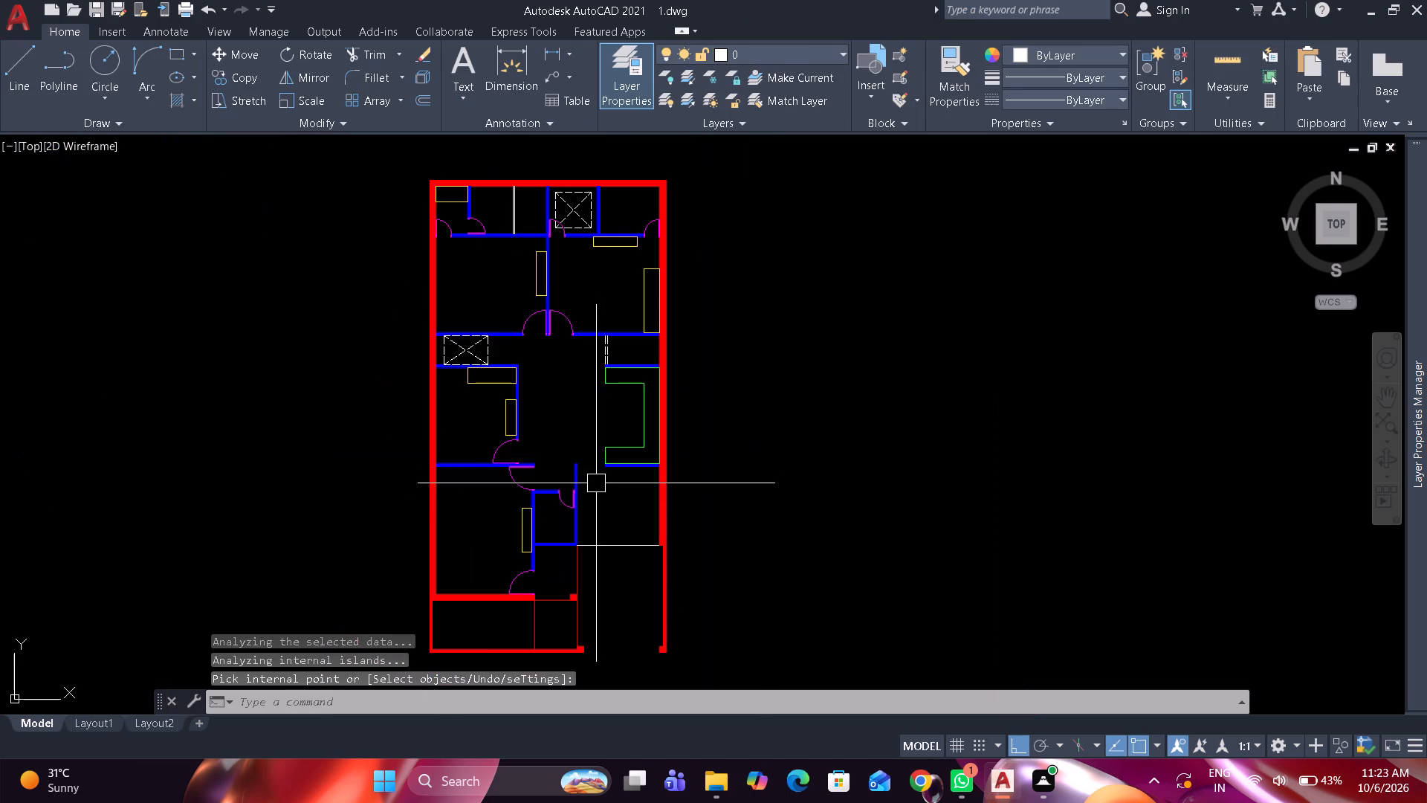
middle_click(580, 441)
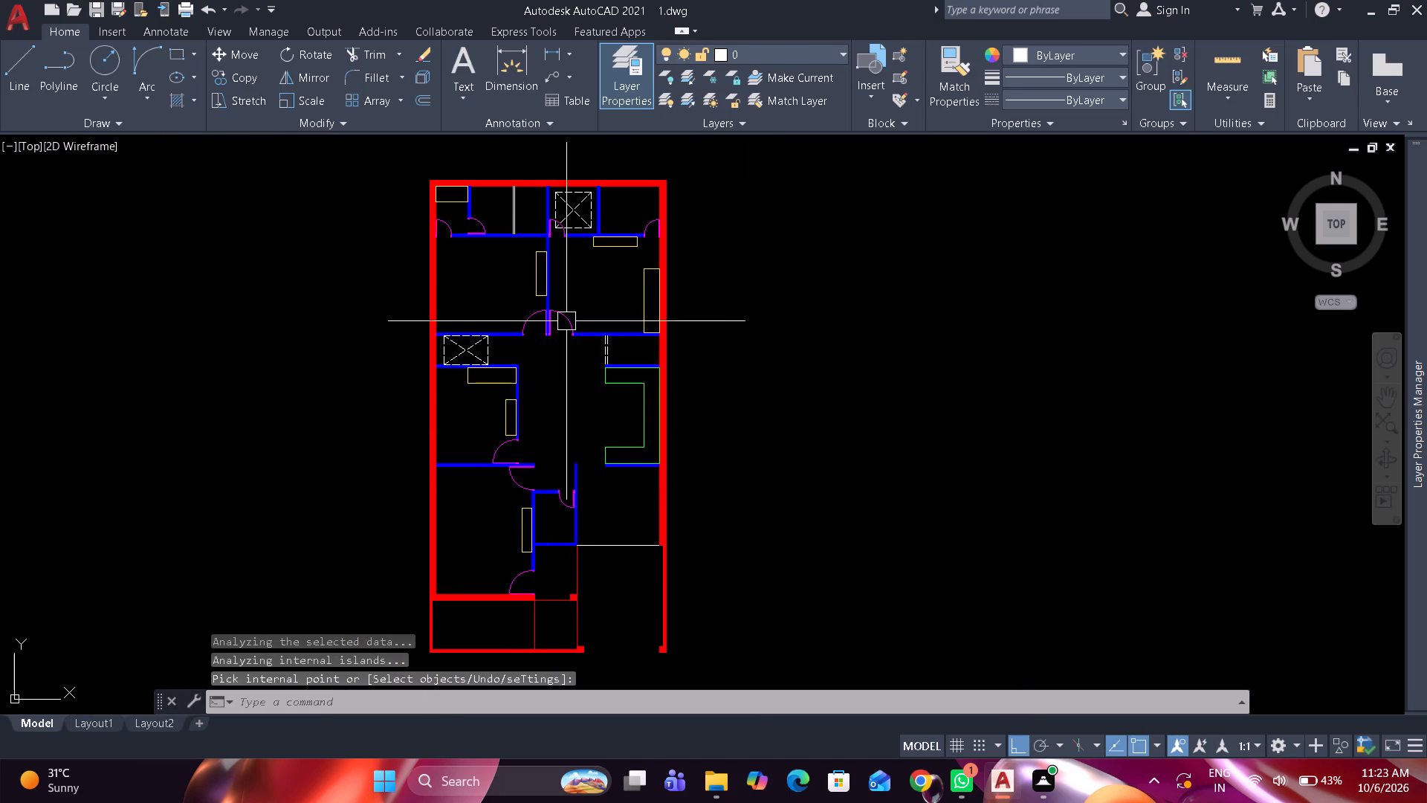
scroll(511, 205, up, 4)
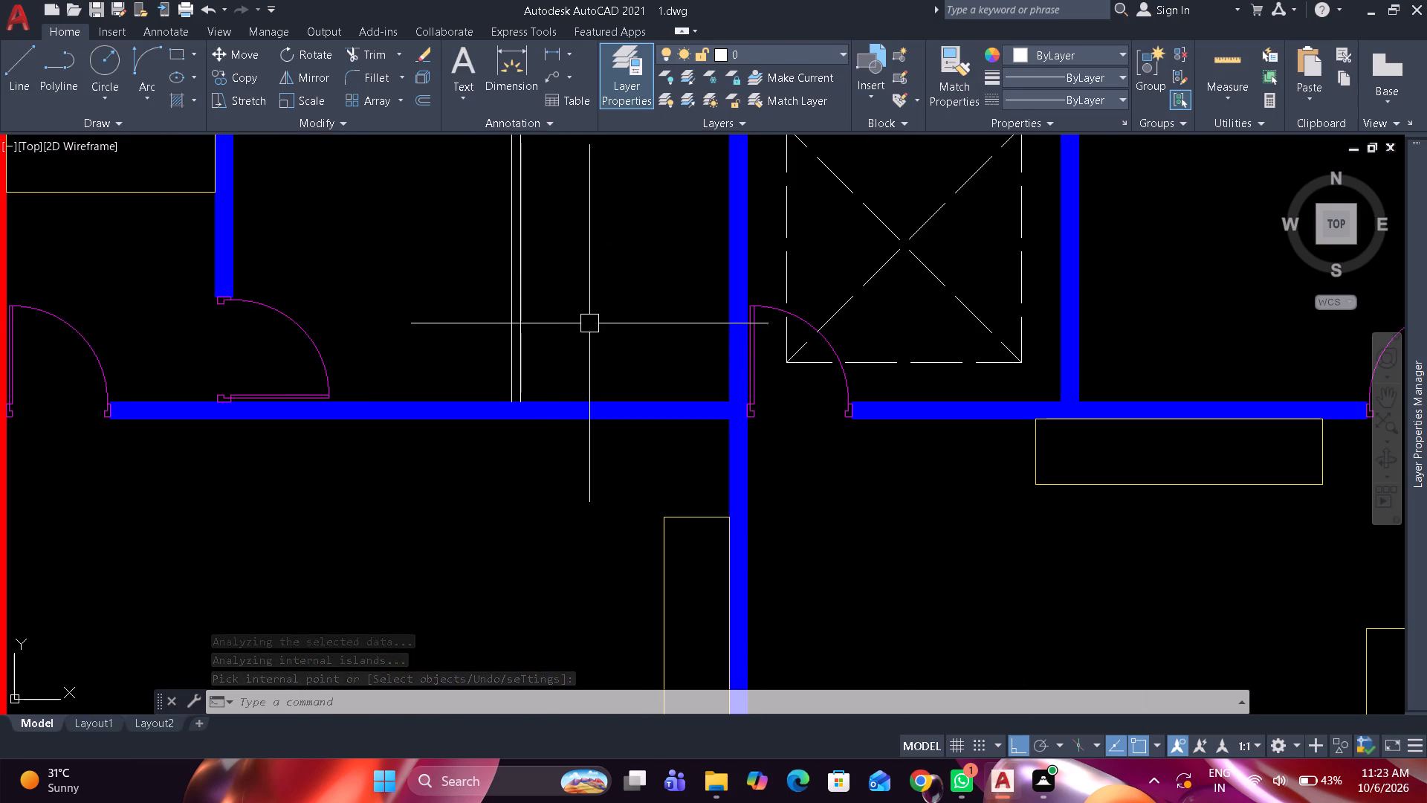
key(space)
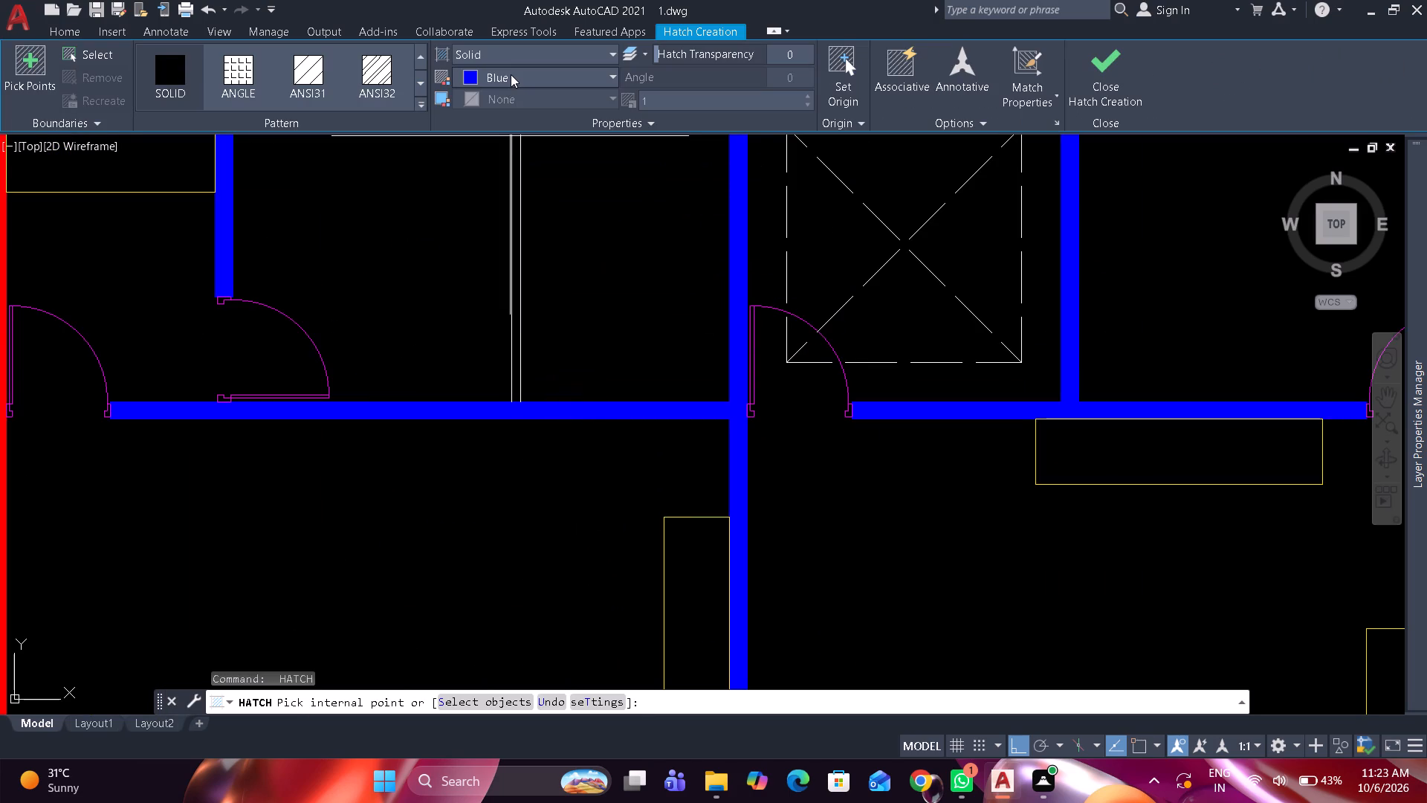
click(511, 74)
click(505, 99)
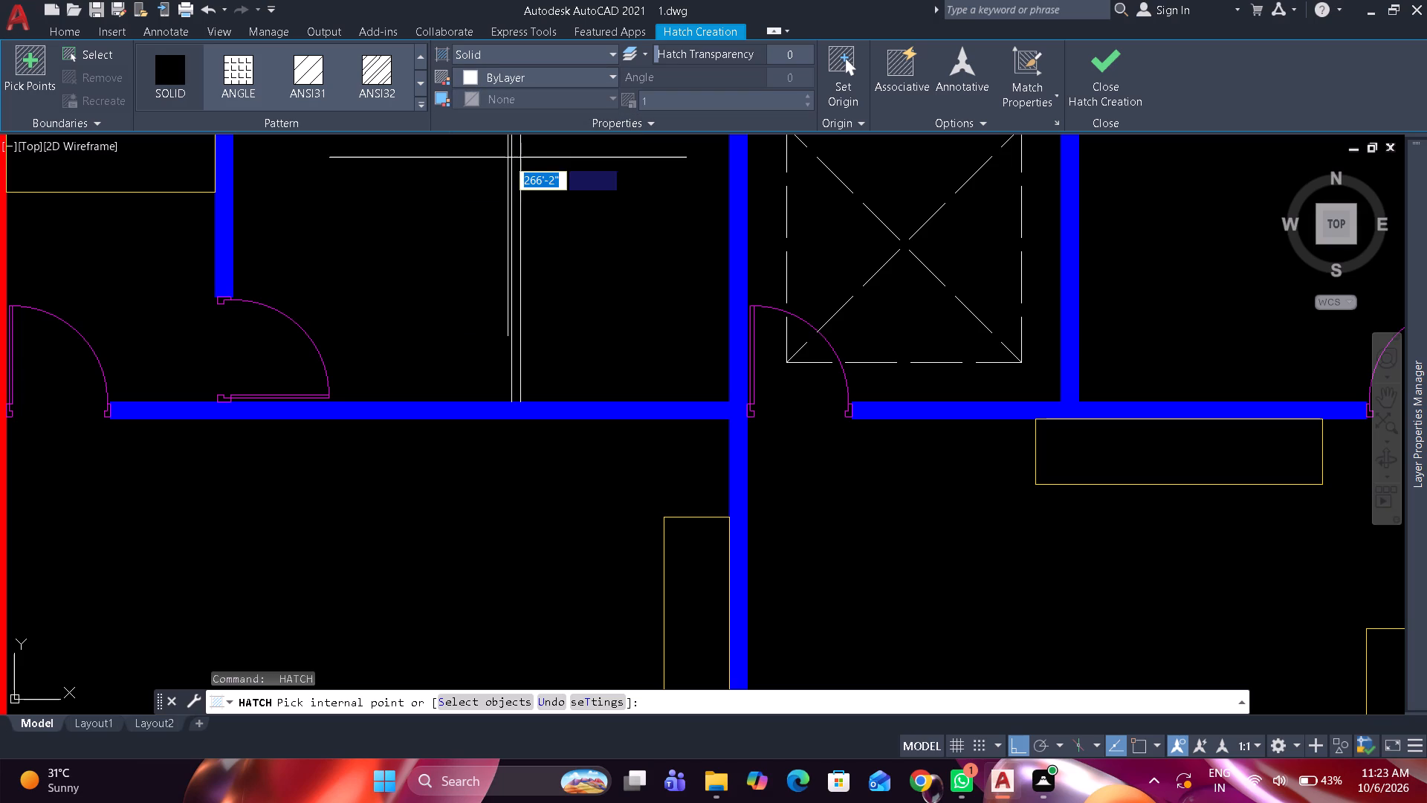
click(514, 181)
key(space)
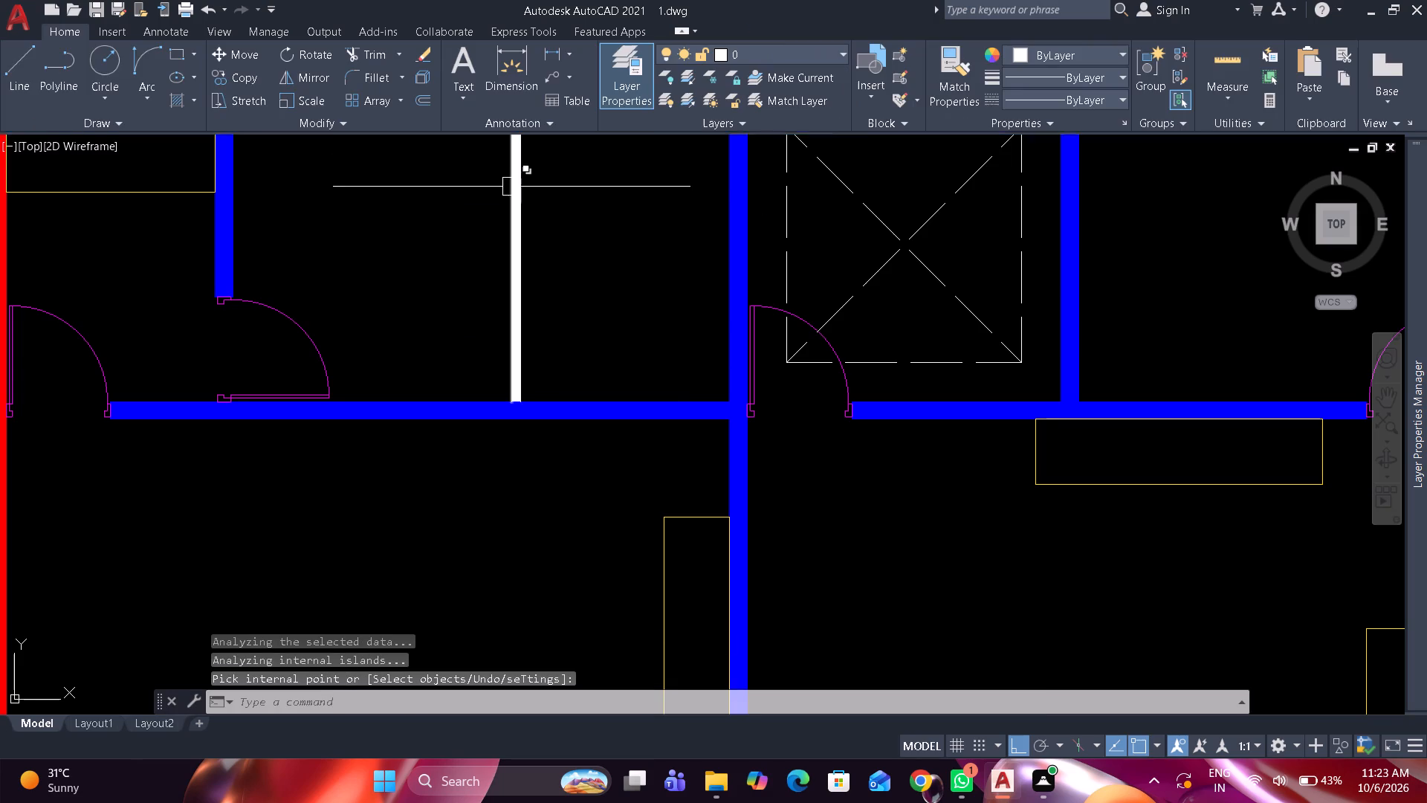
Hatch the small entrance area beside the southern square columns with the ANGLE pattern in ByLayer colour.
scroll(511, 191, down, 3)
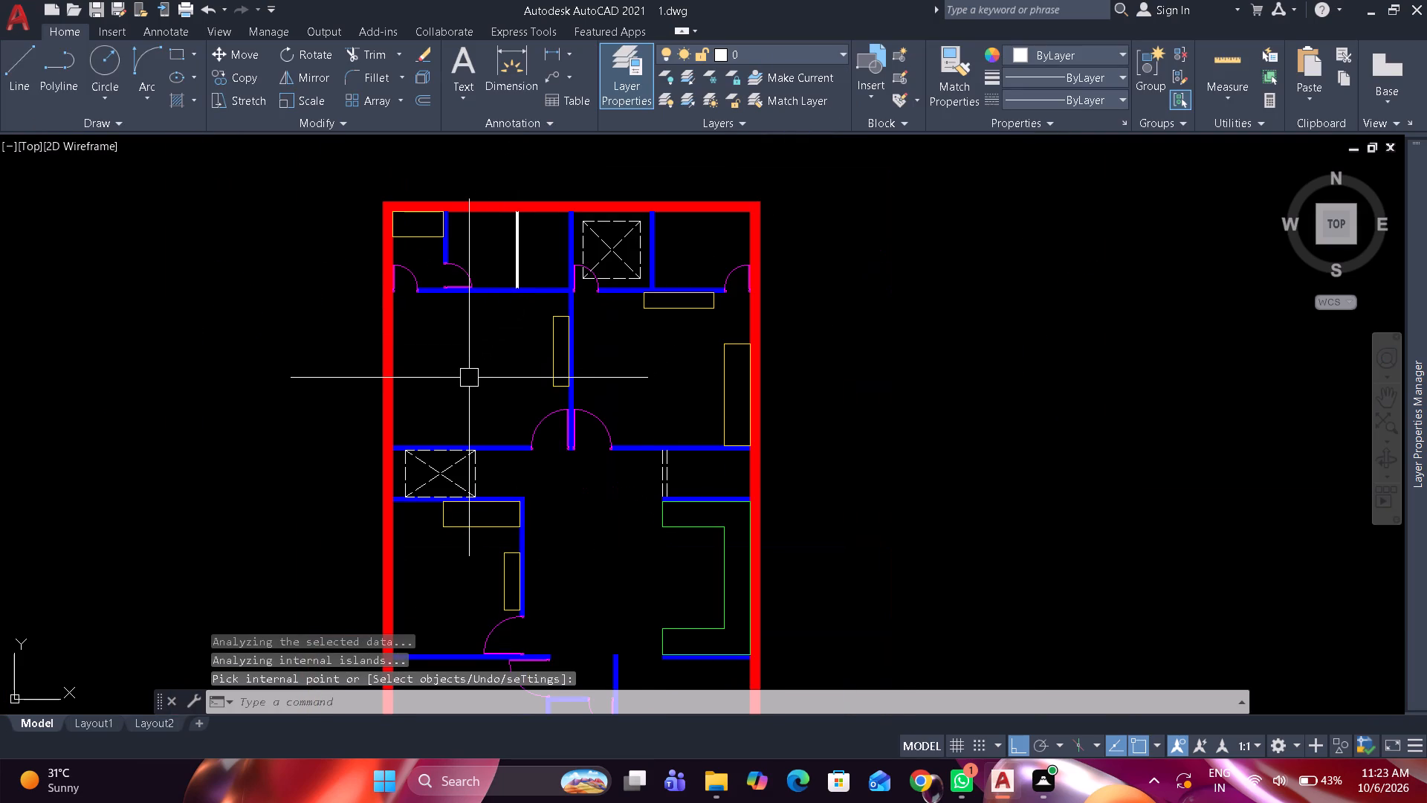
middle_drag(476, 378, 489, 371)
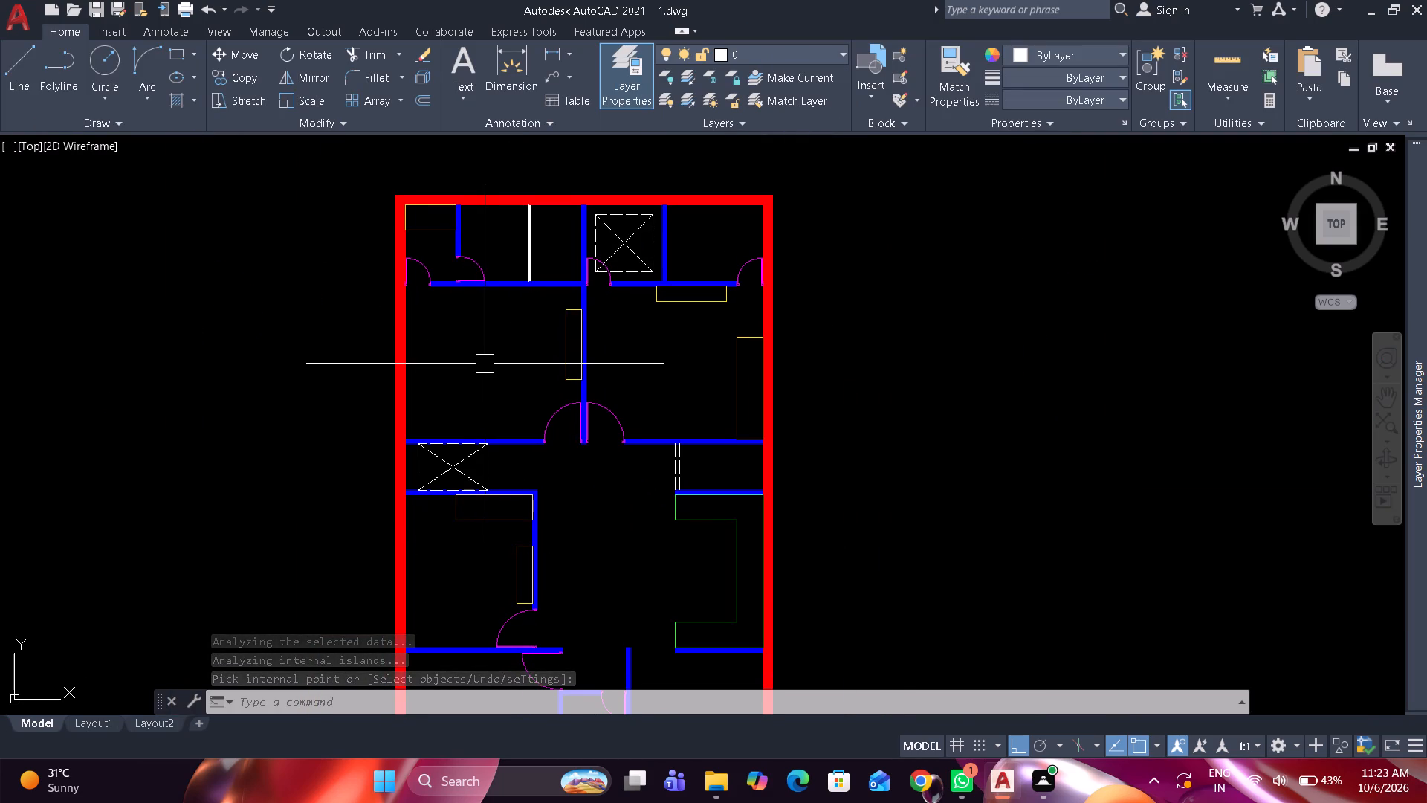
middle_click(499, 364)
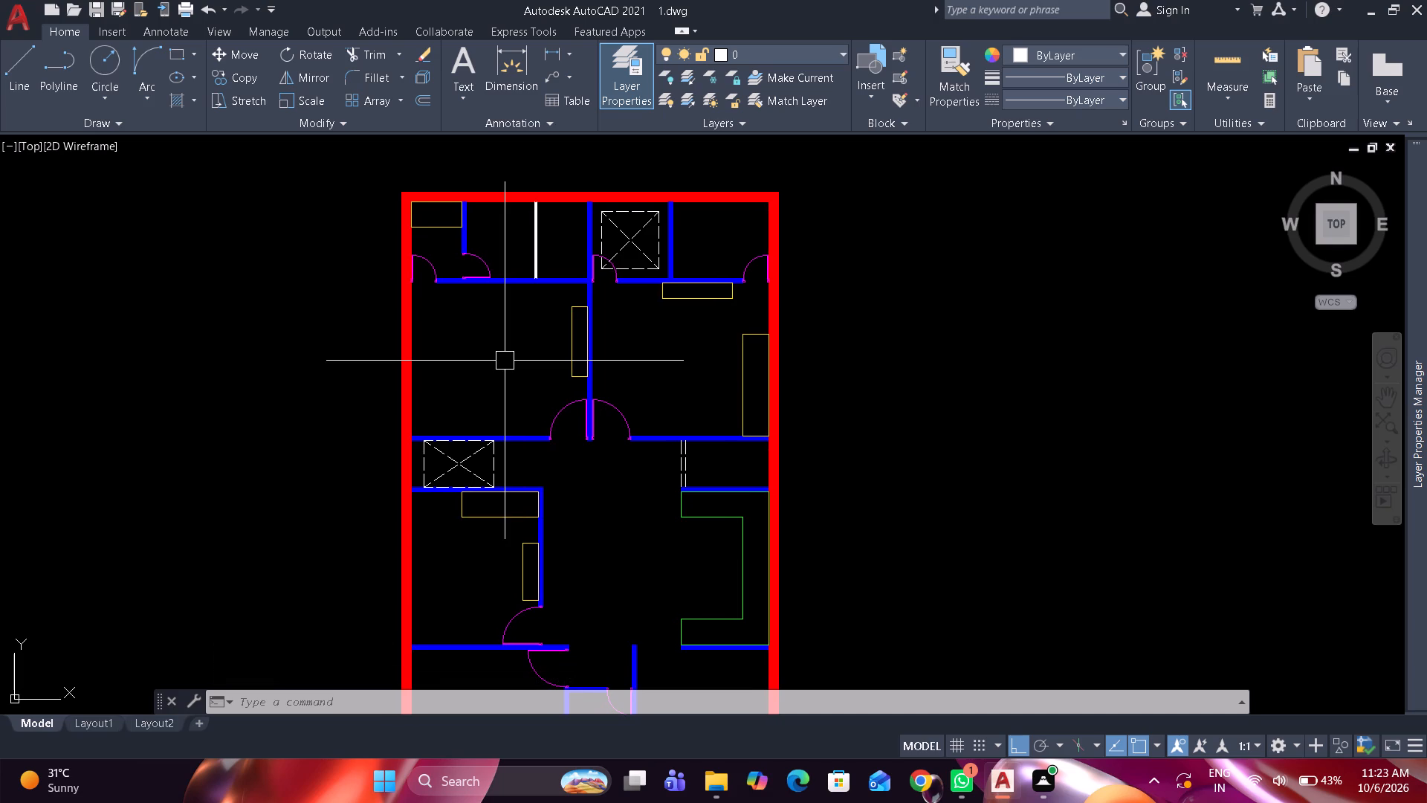
scroll(505, 361, down, 1)
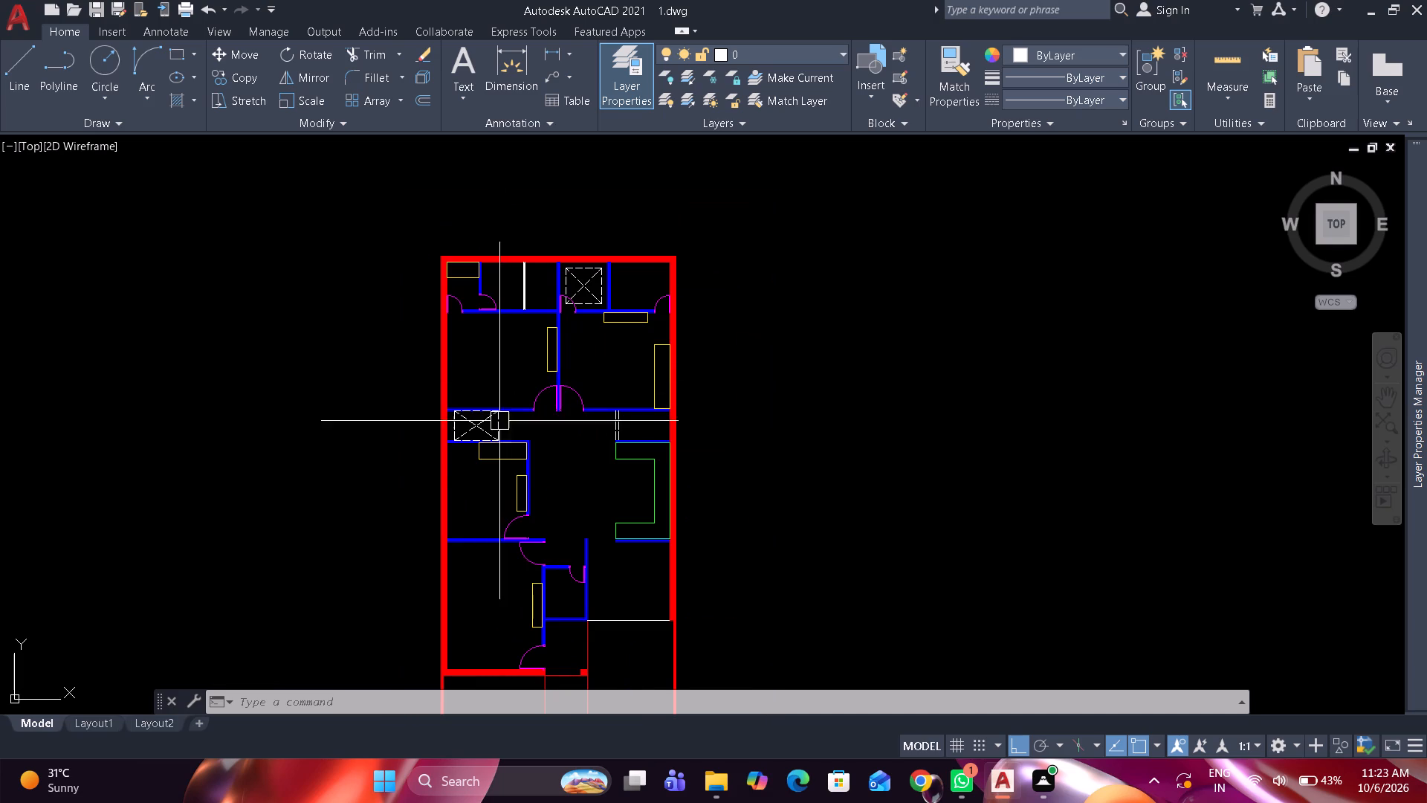
middle_drag(490, 469, 490, 437)
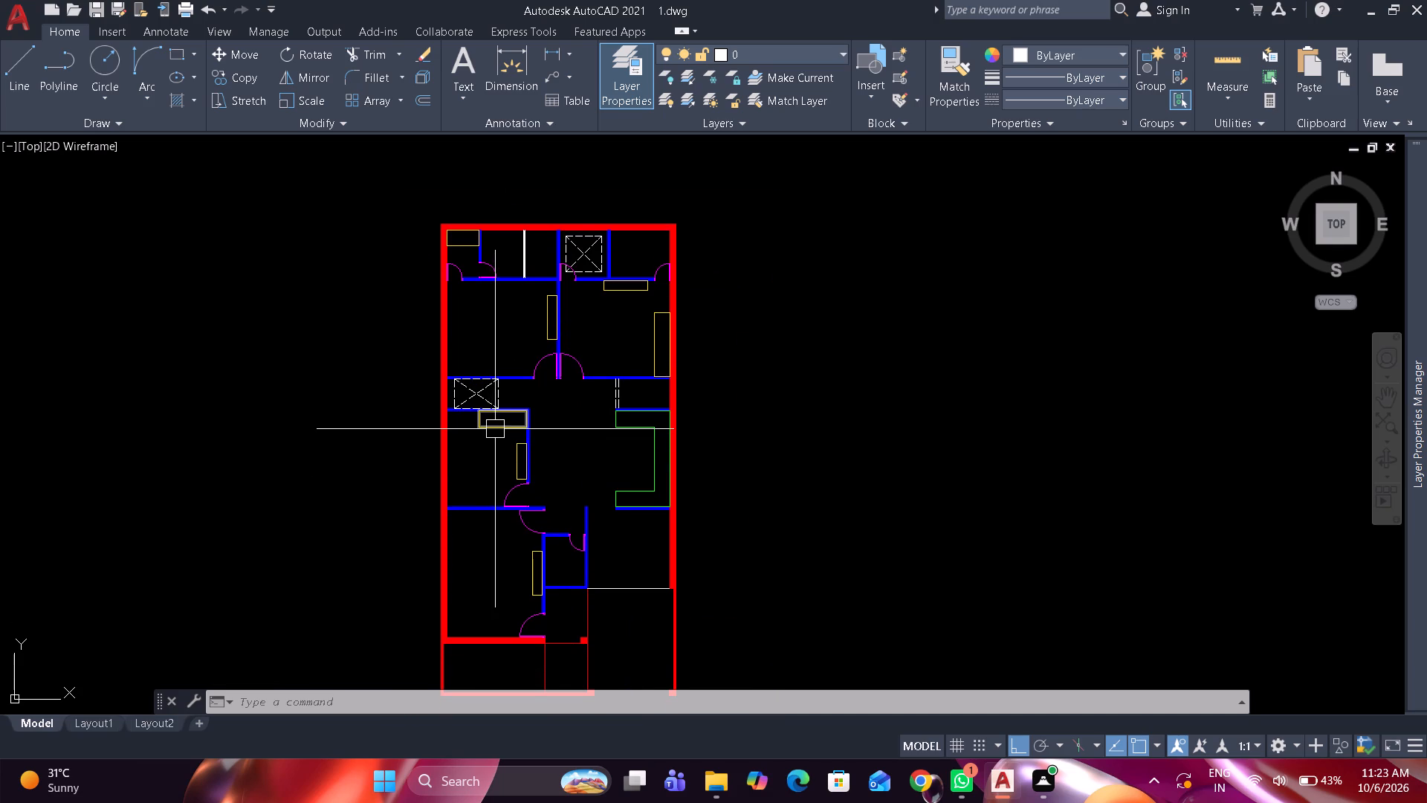
middle_drag(526, 451, 549, 415)
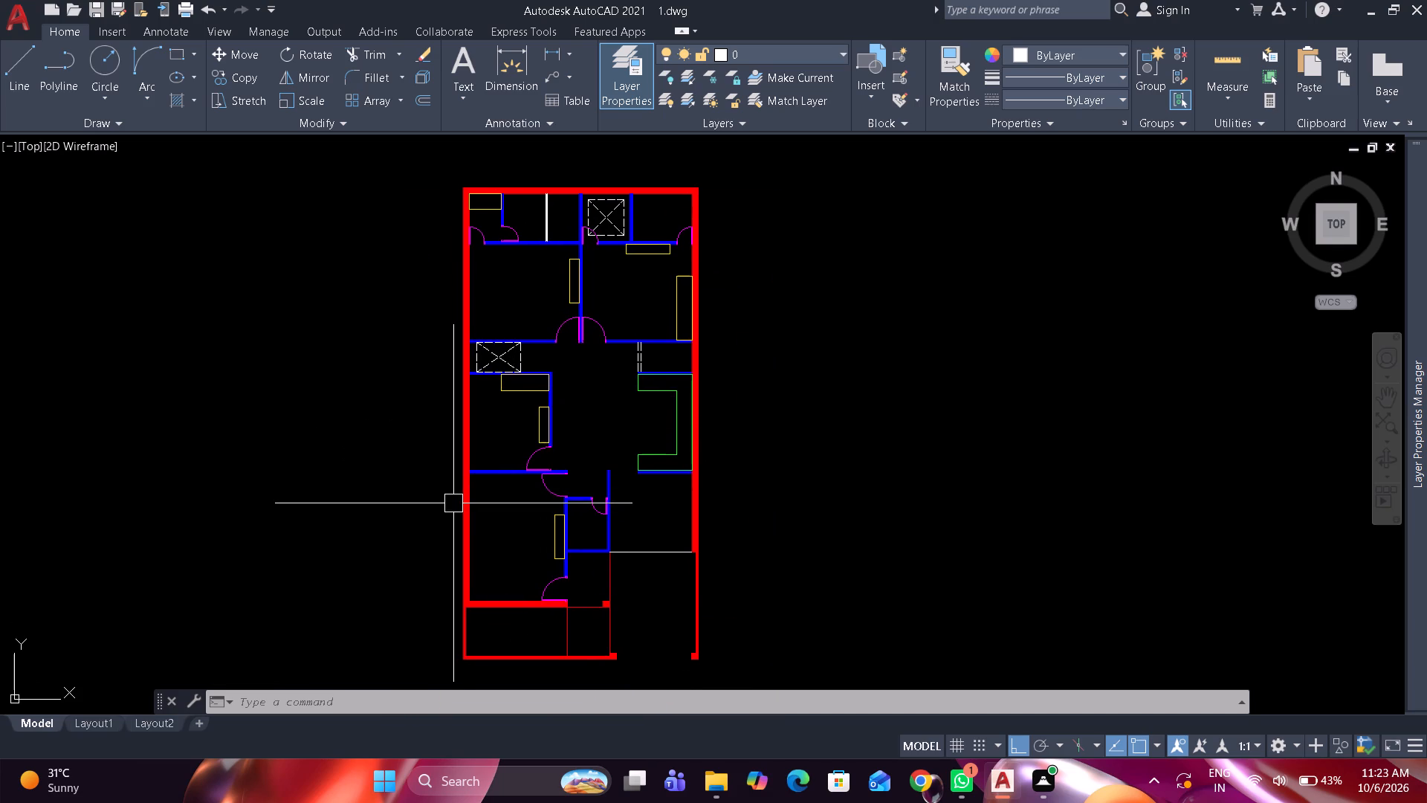
middle_drag(447, 523, 465, 445)
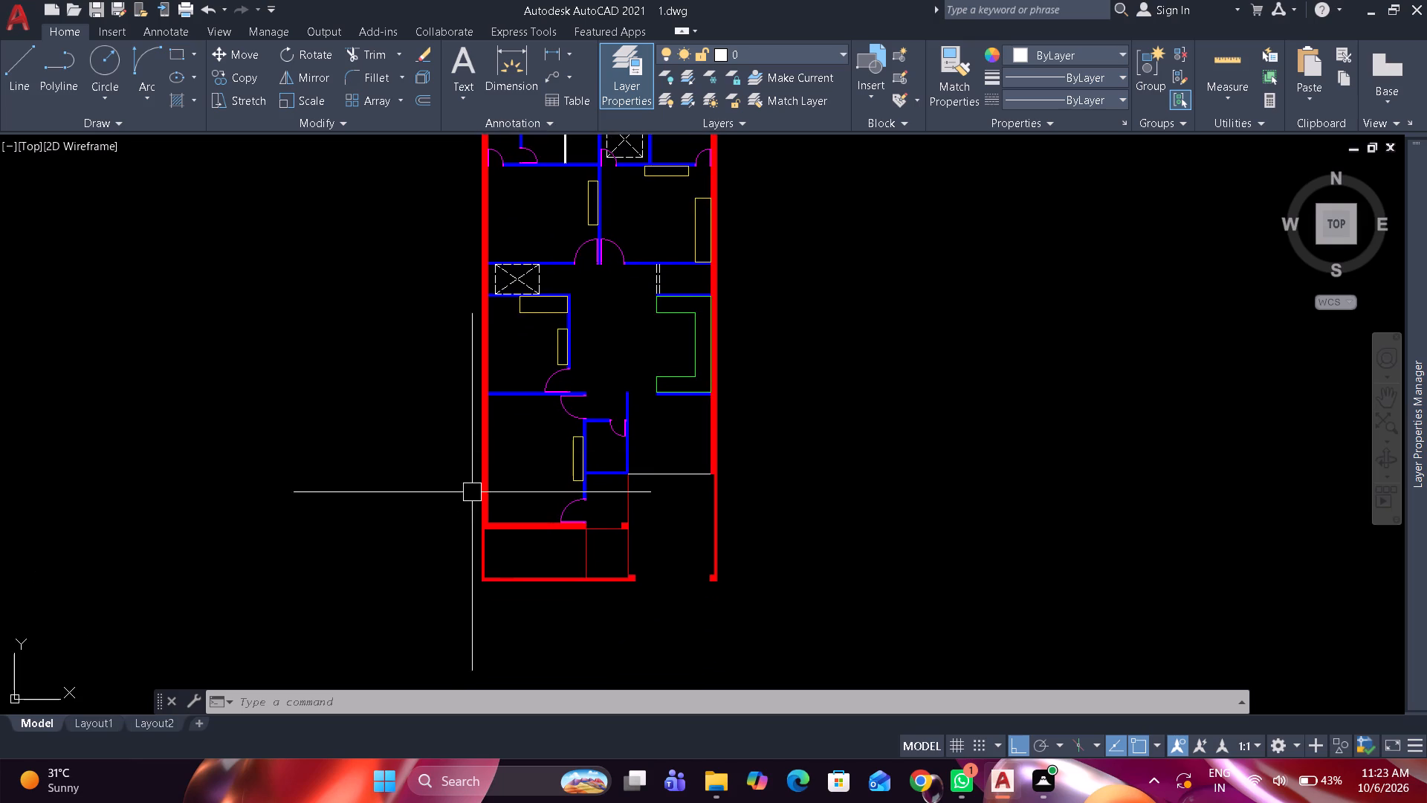
scroll(523, 591, up, 3)
key(space)
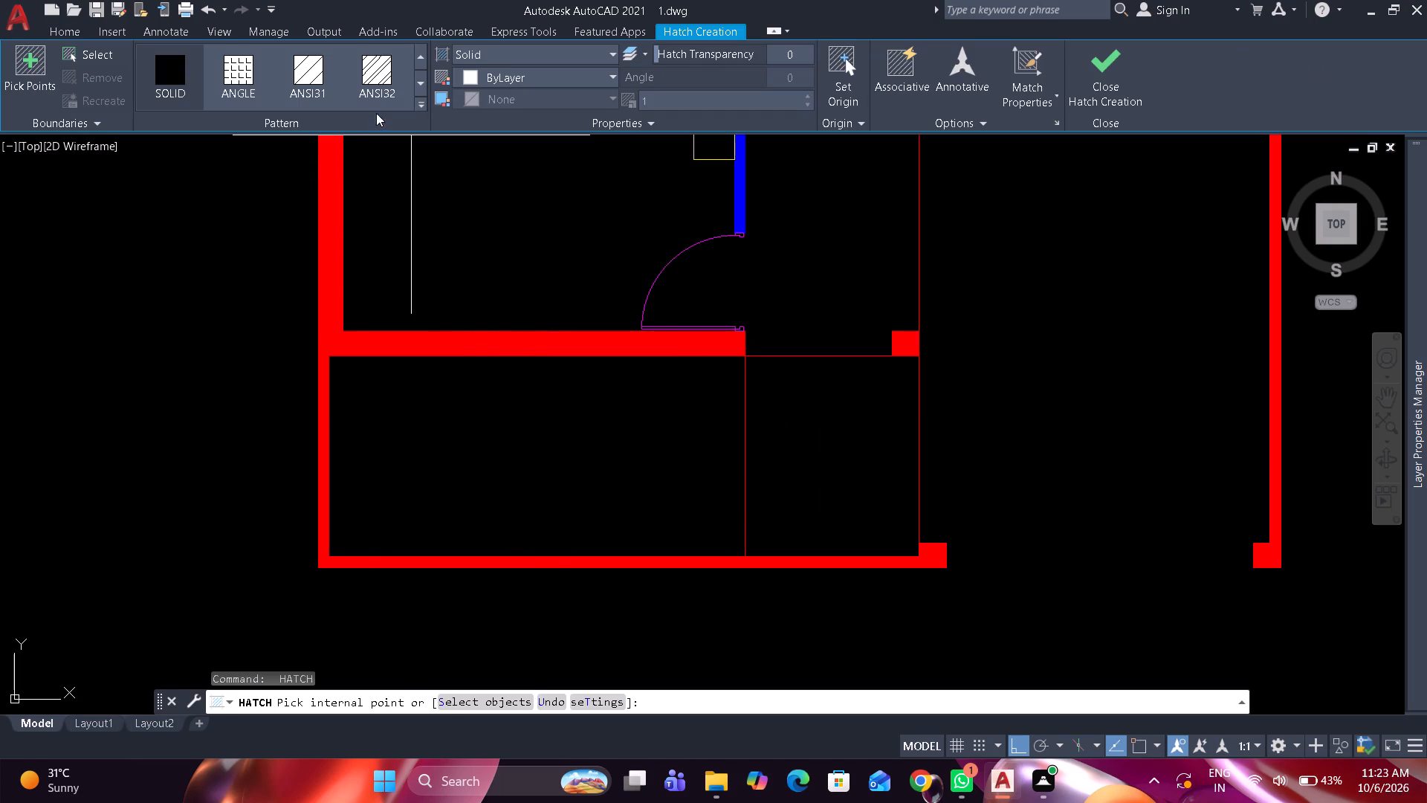
click(421, 109)
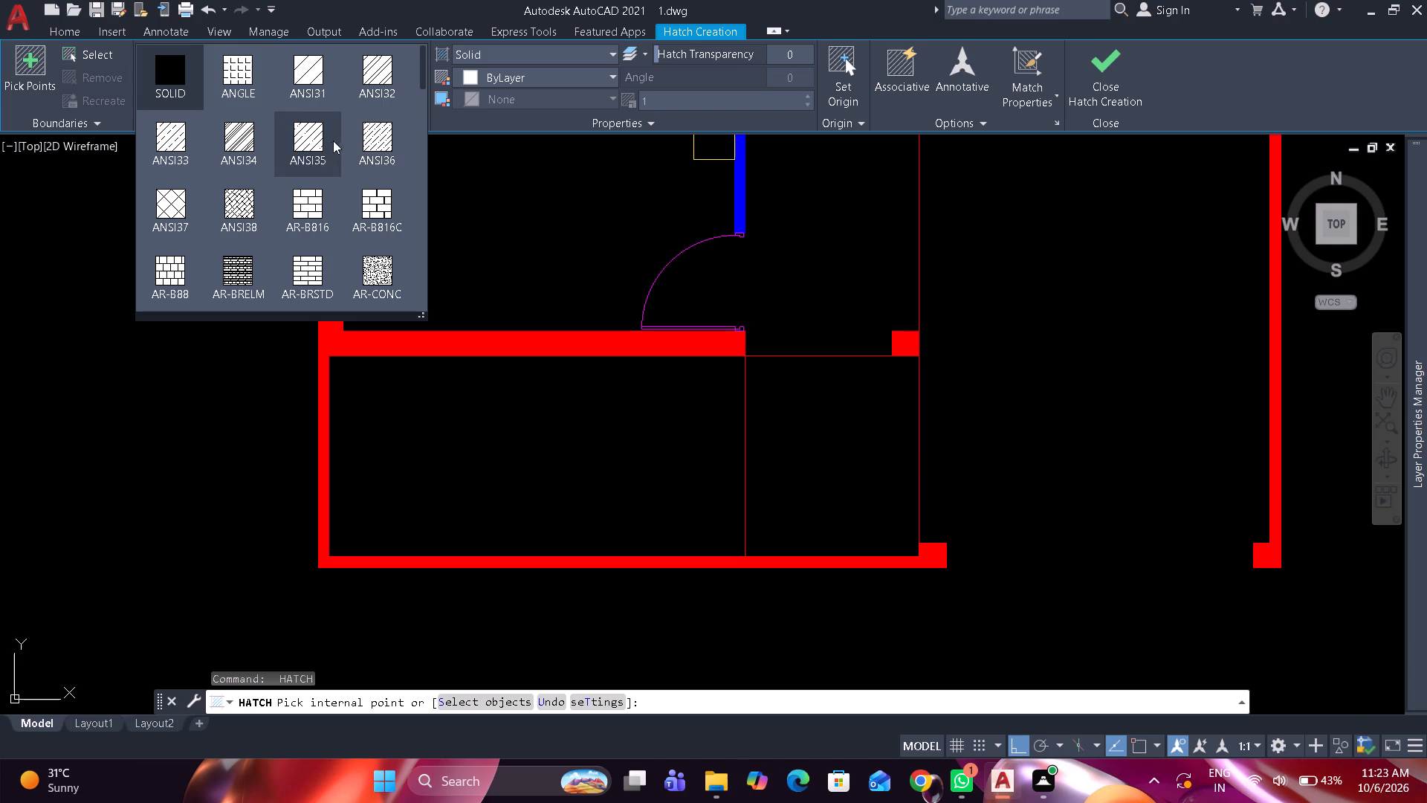
click(241, 77)
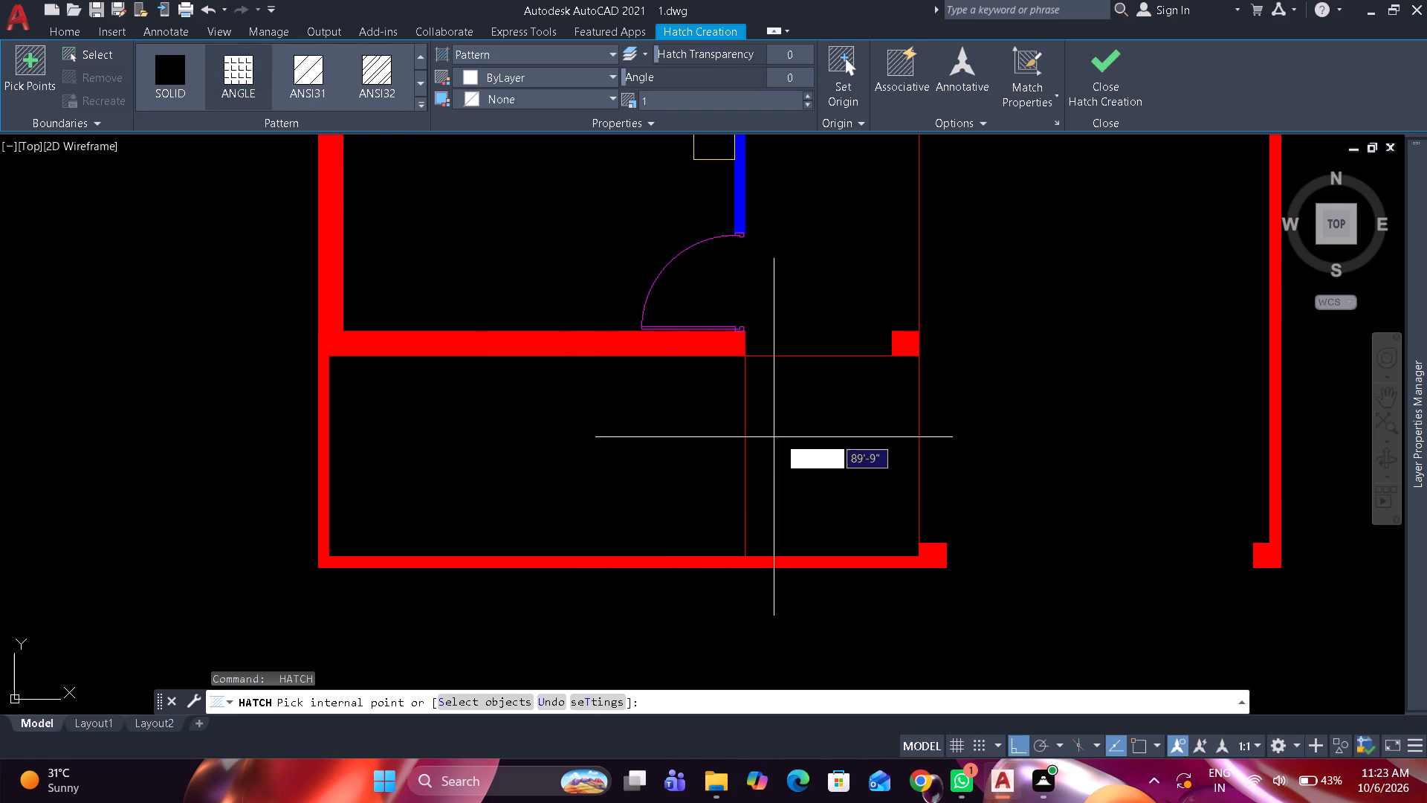
click(807, 439)
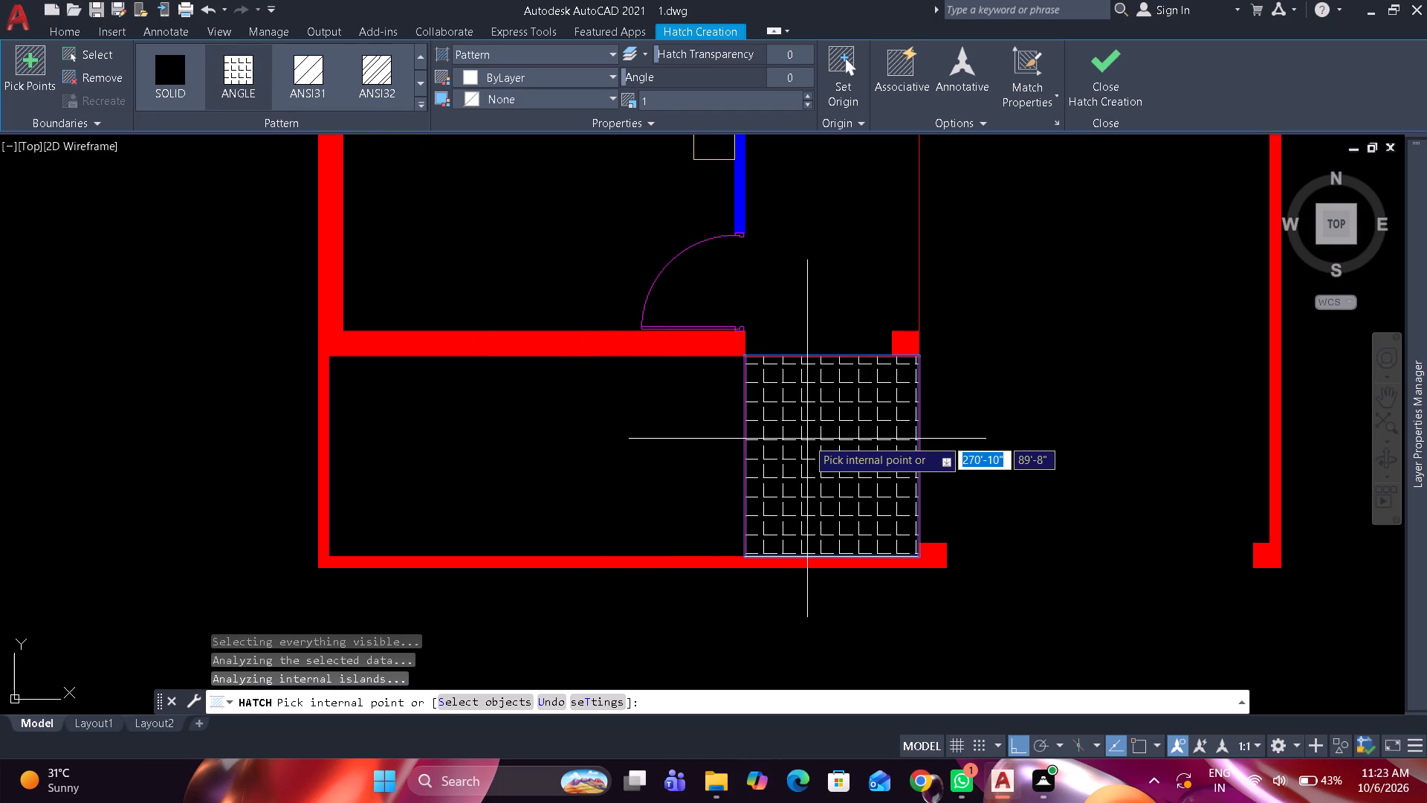
key(Return)
Hatch the long strip along the southwest boundary with the CROSS pattern in ByLayer colour.
key(Return)
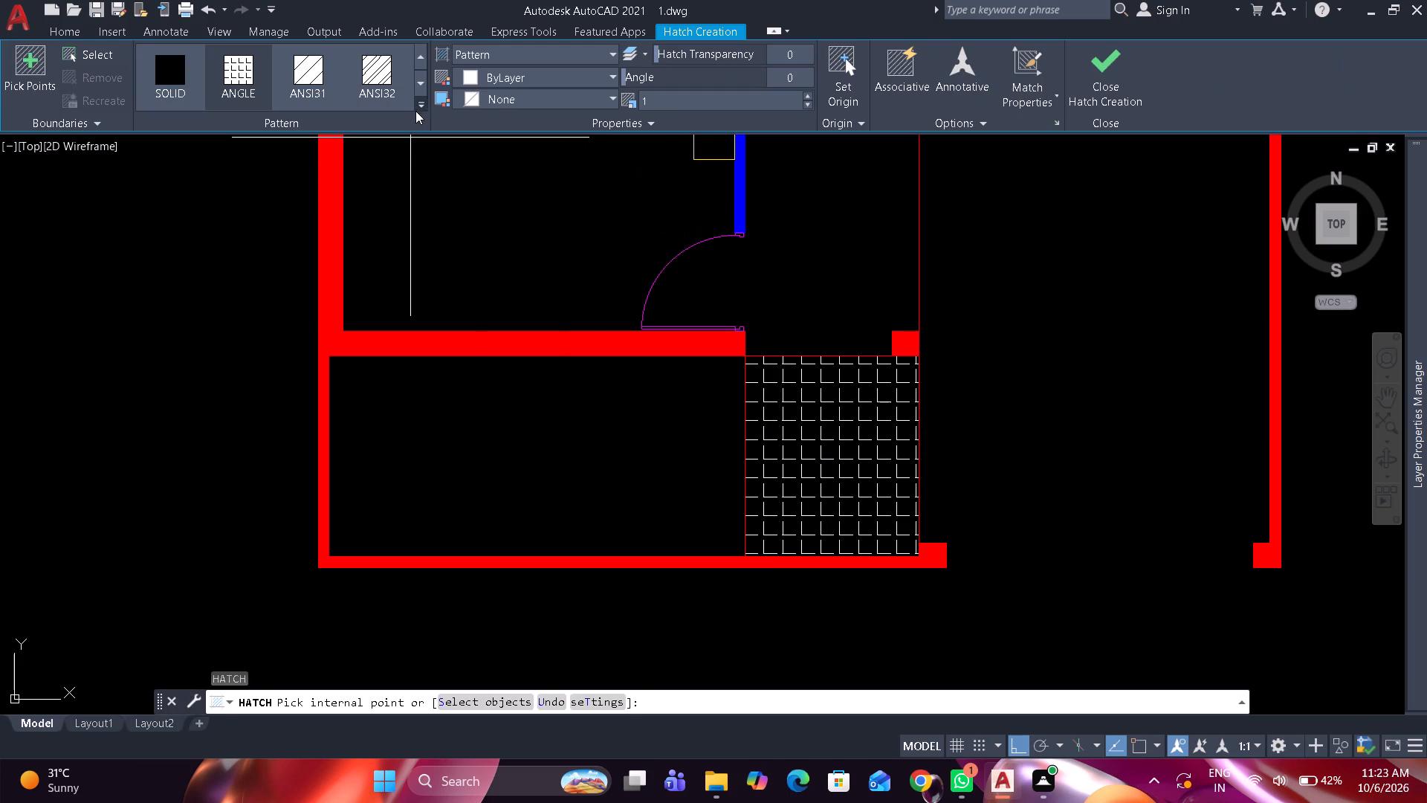
click(416, 108)
scroll(285, 198, down, 1)
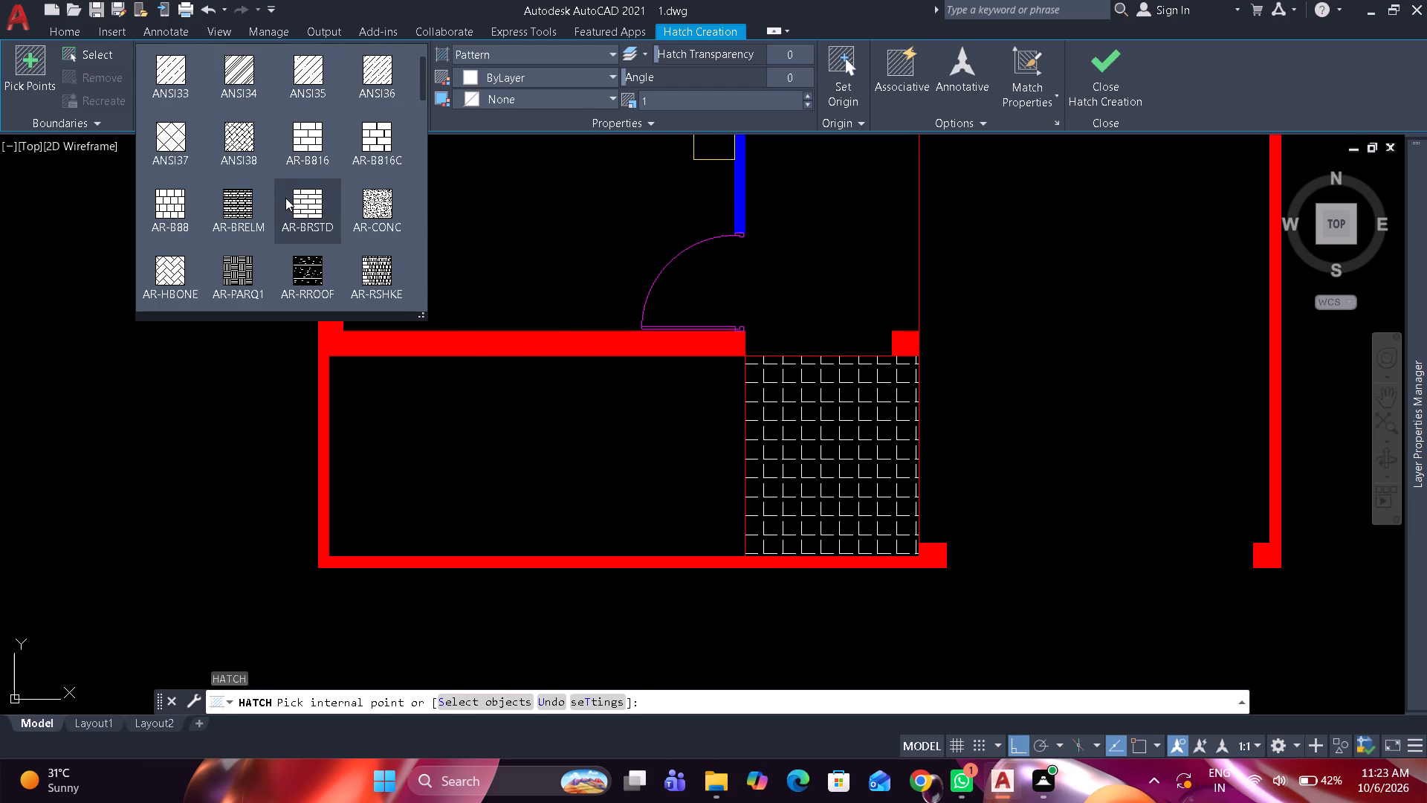
scroll(285, 198, down, 1)
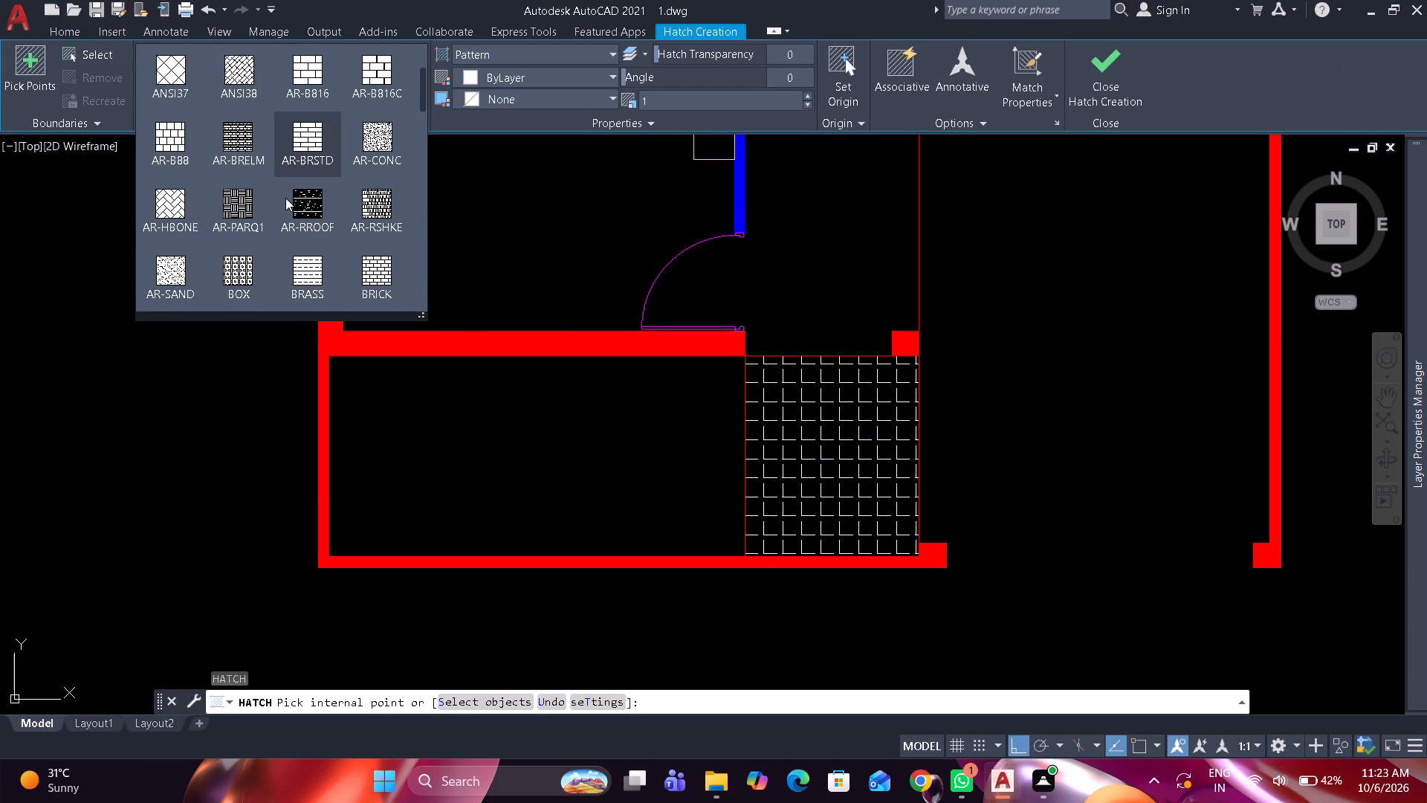
scroll(285, 198, down, 1)
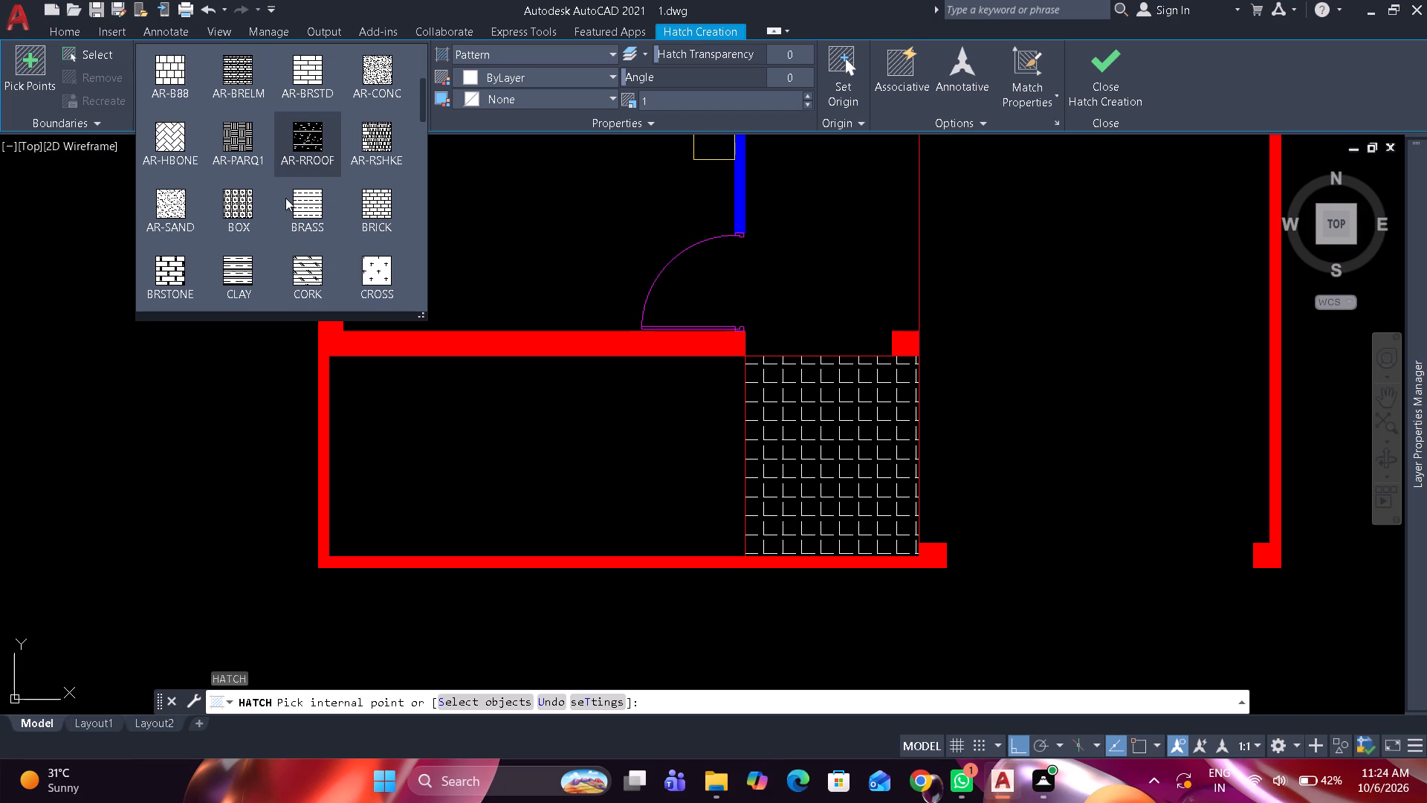
click(378, 268)
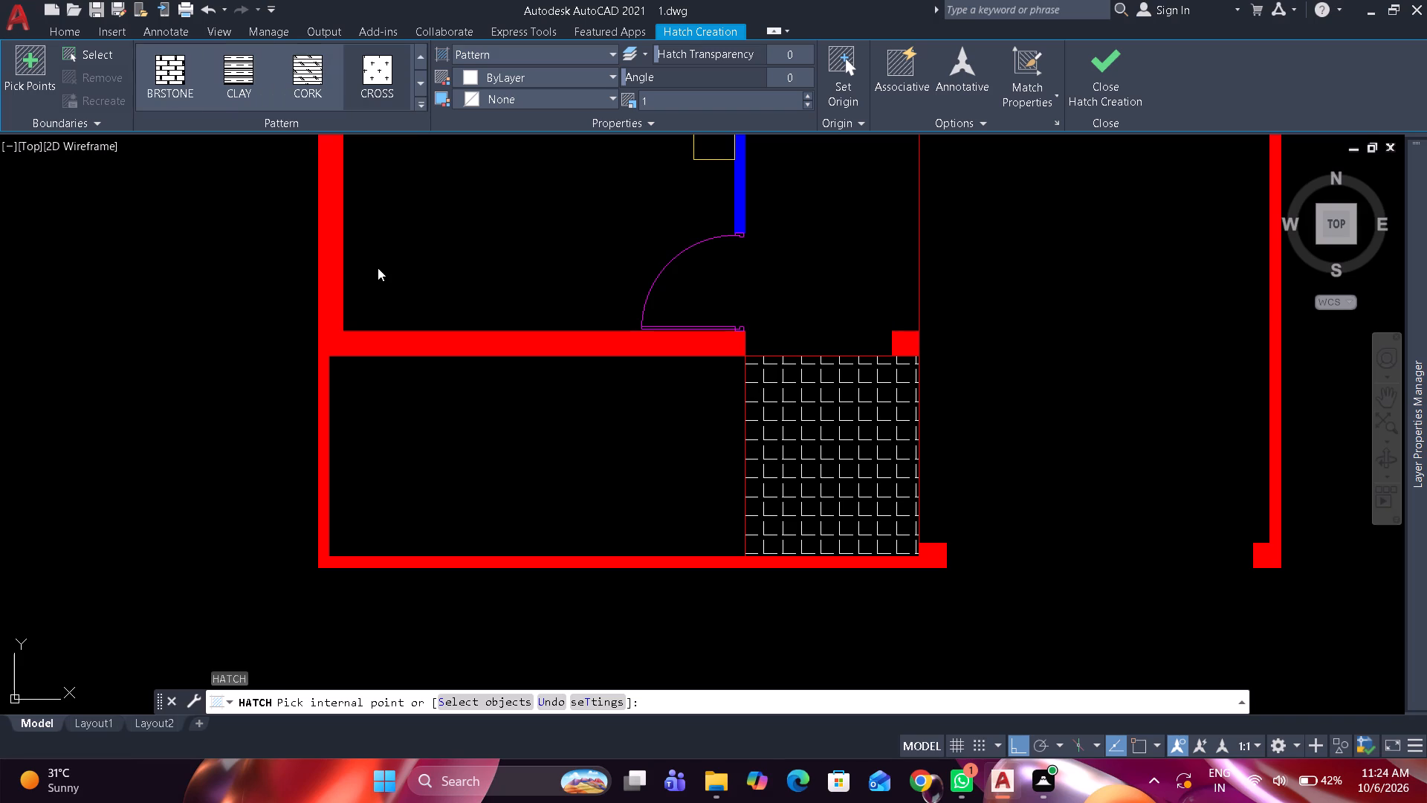
click(447, 411)
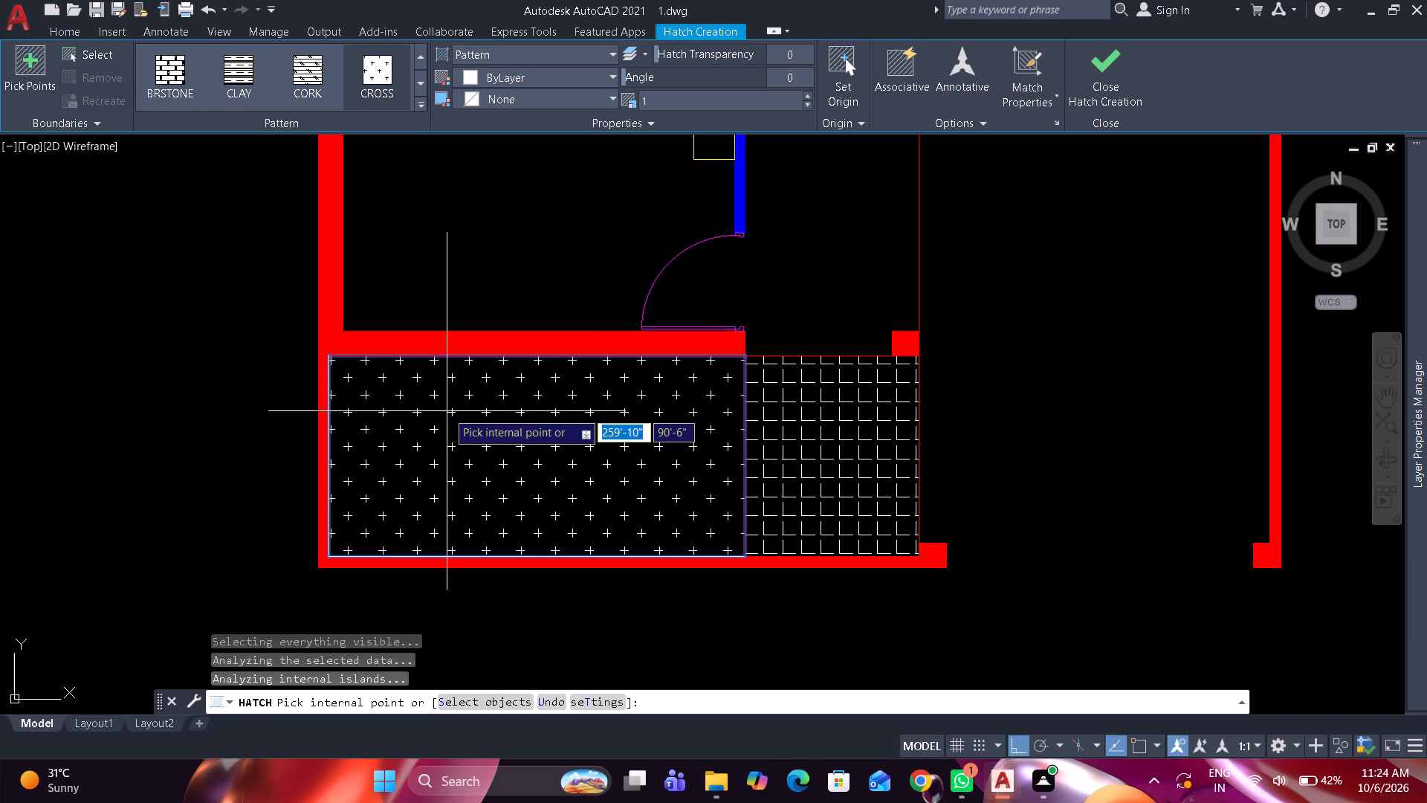
key(space)
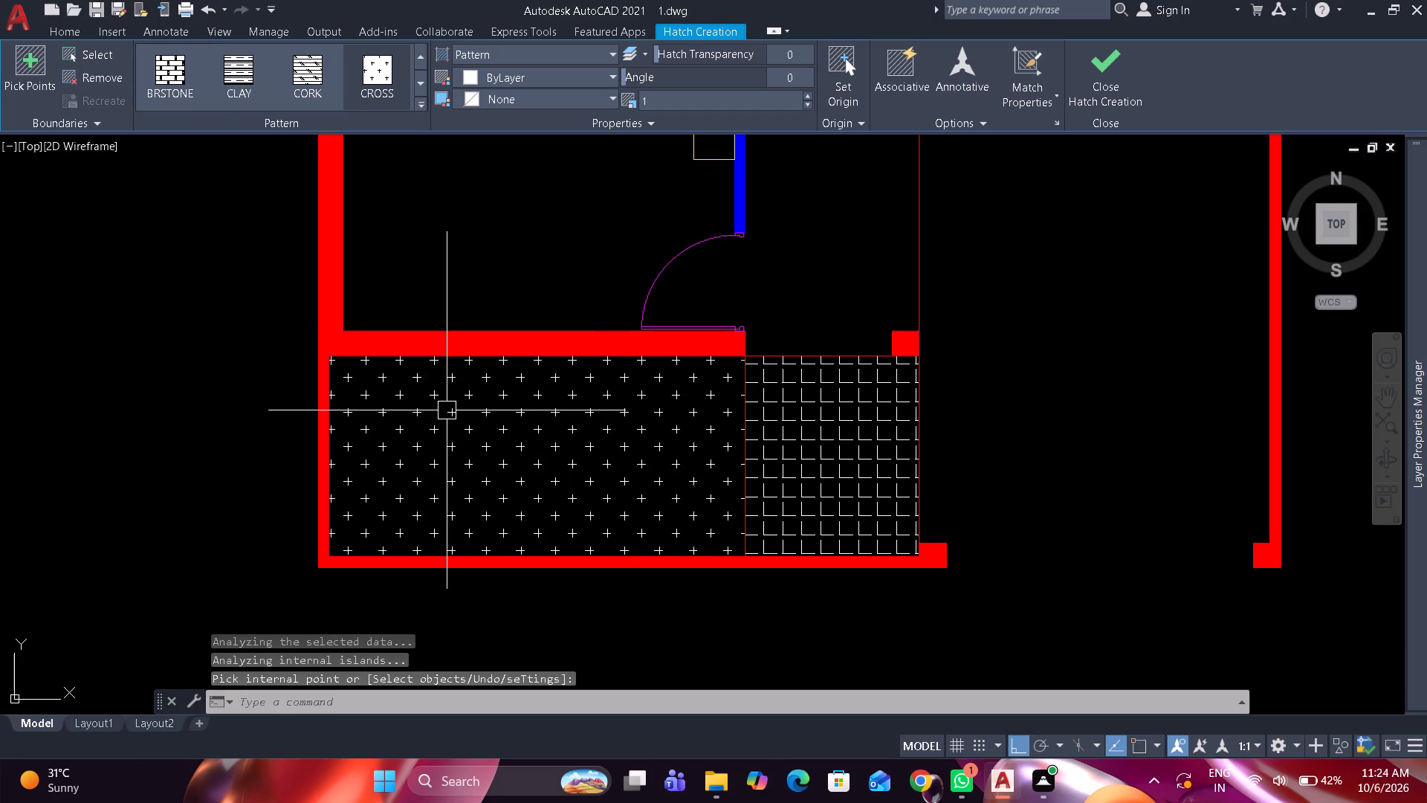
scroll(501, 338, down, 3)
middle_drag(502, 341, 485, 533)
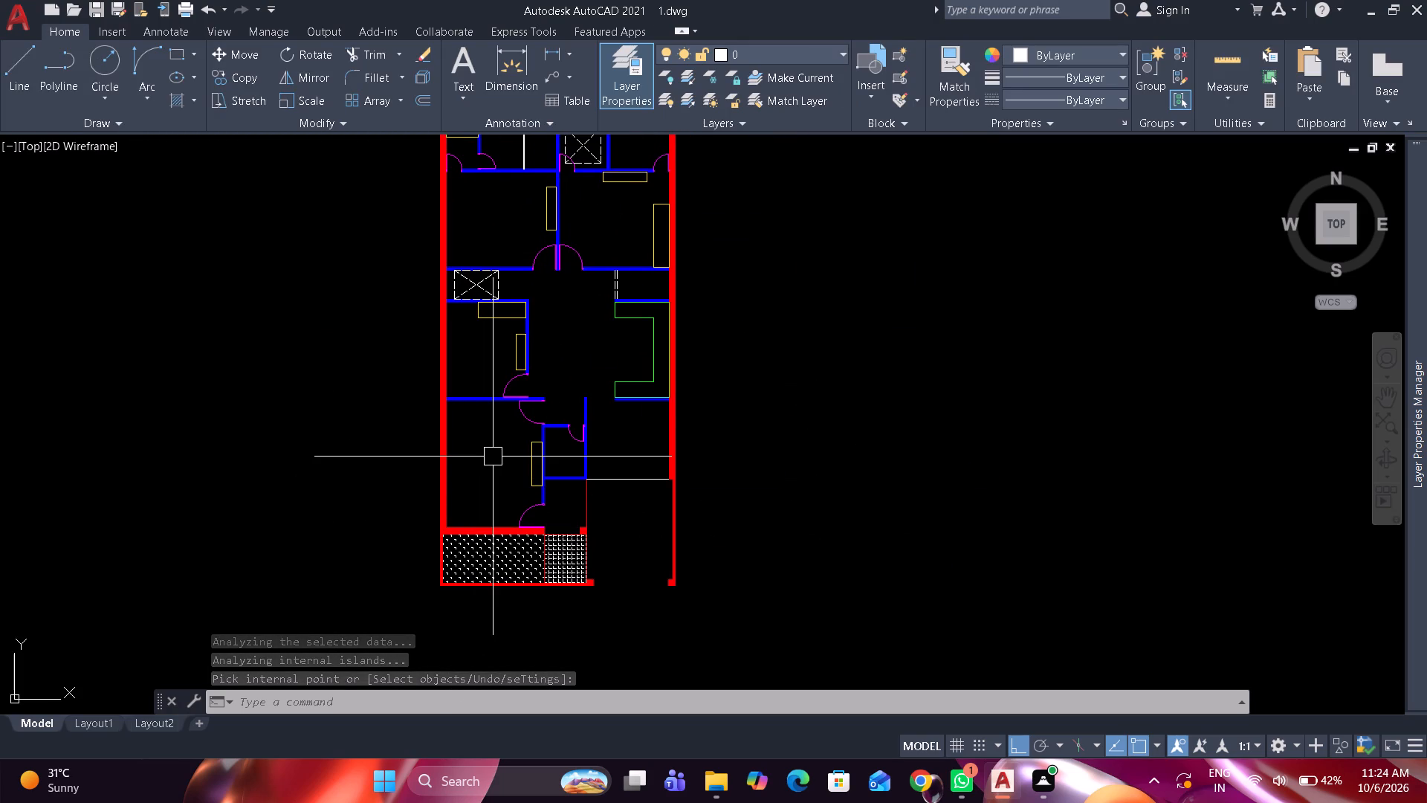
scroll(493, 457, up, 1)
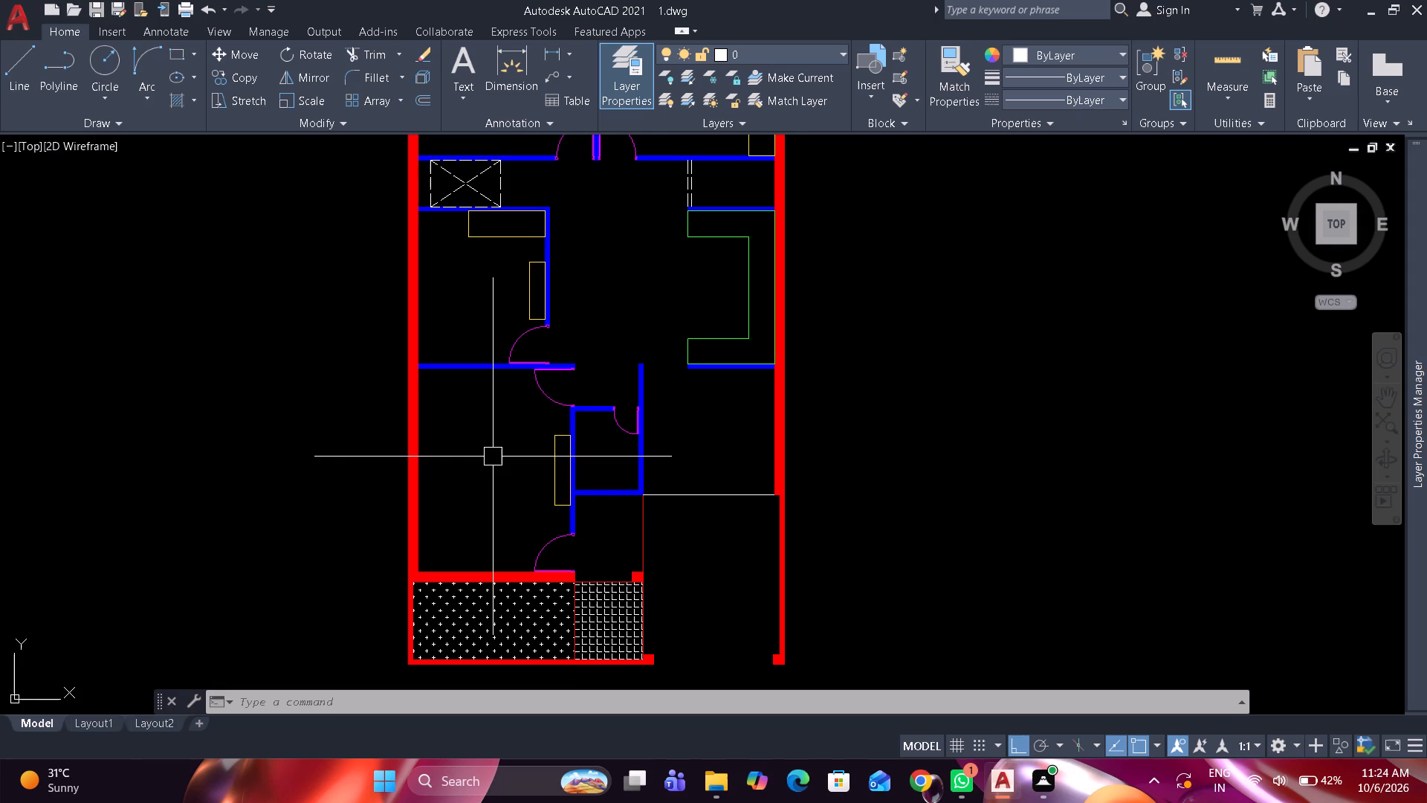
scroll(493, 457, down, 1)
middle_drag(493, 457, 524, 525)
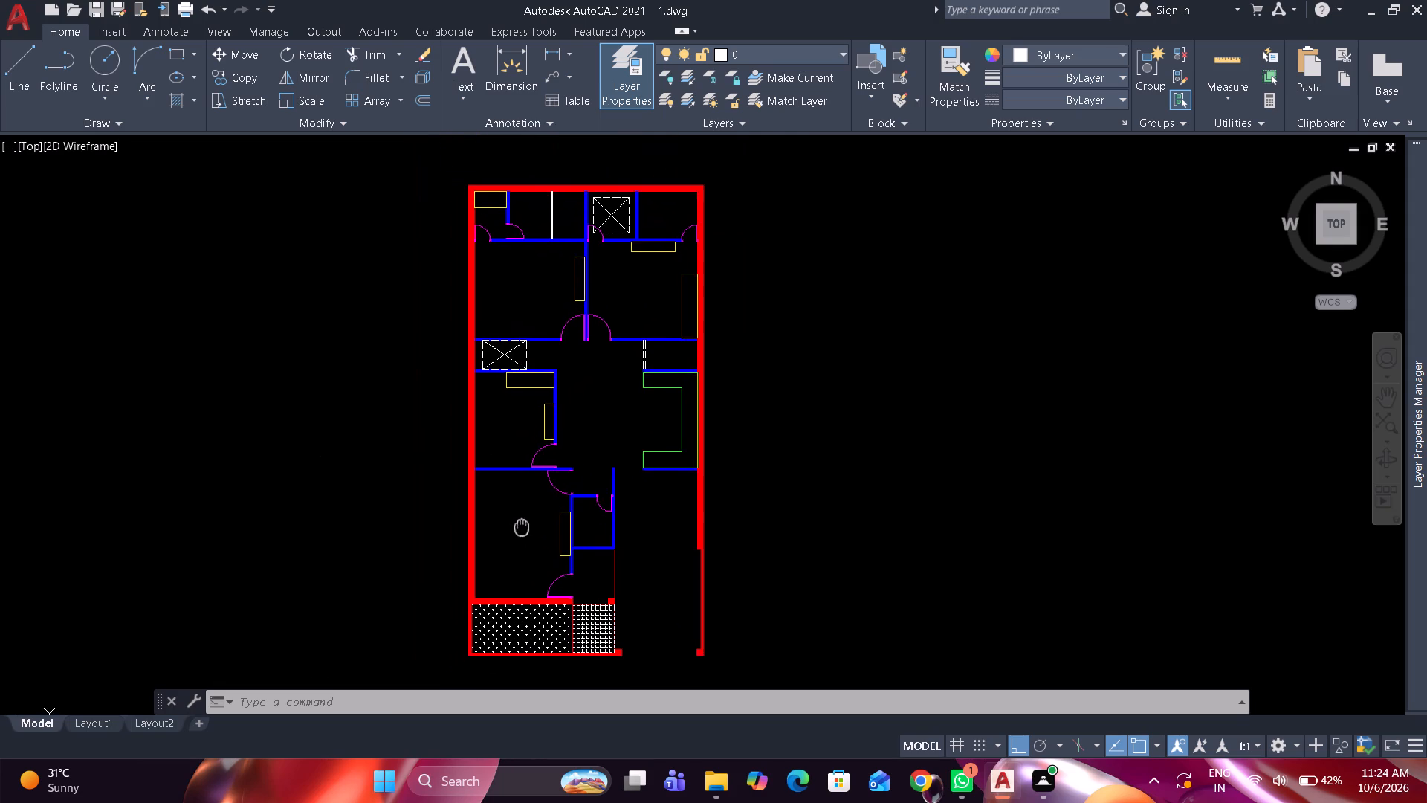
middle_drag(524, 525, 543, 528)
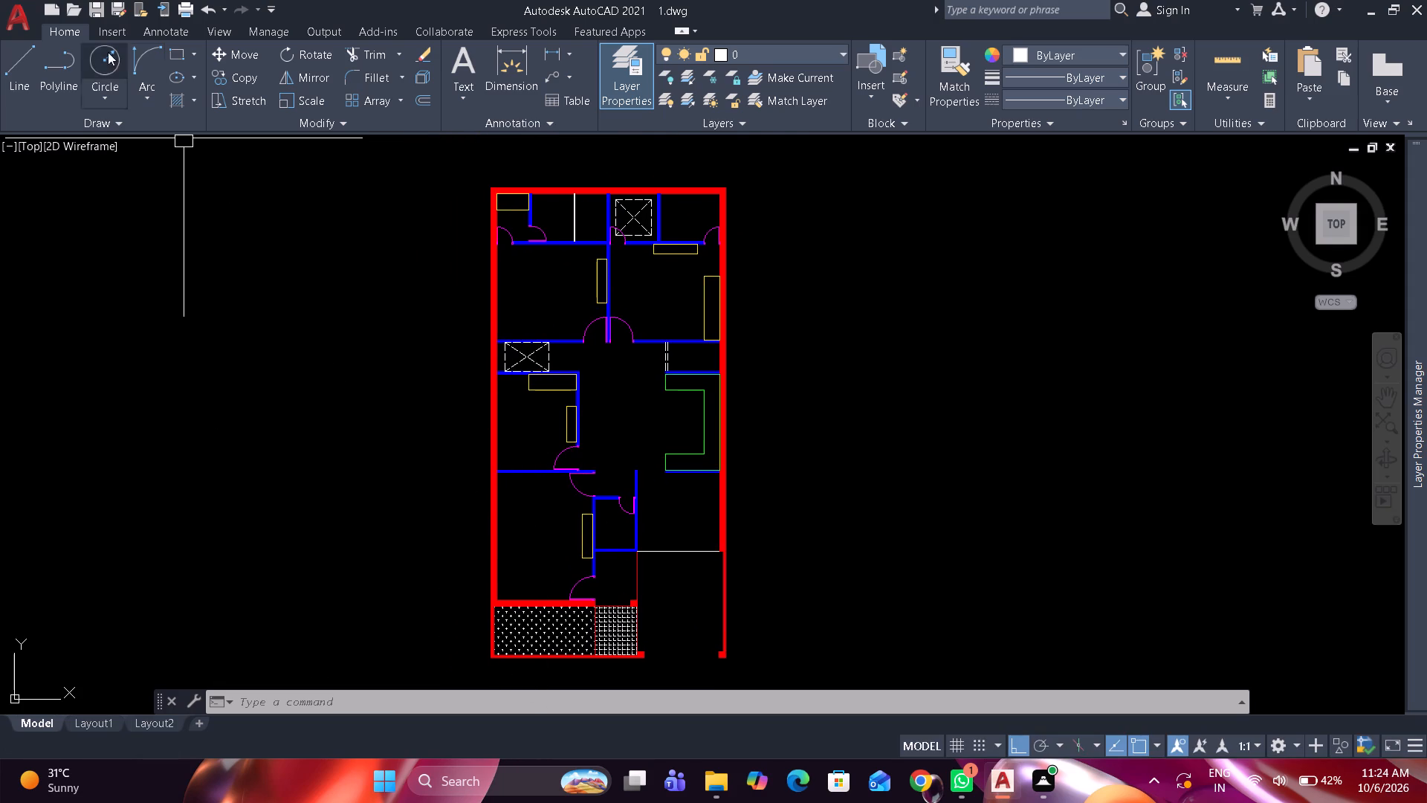
click(25, 28)
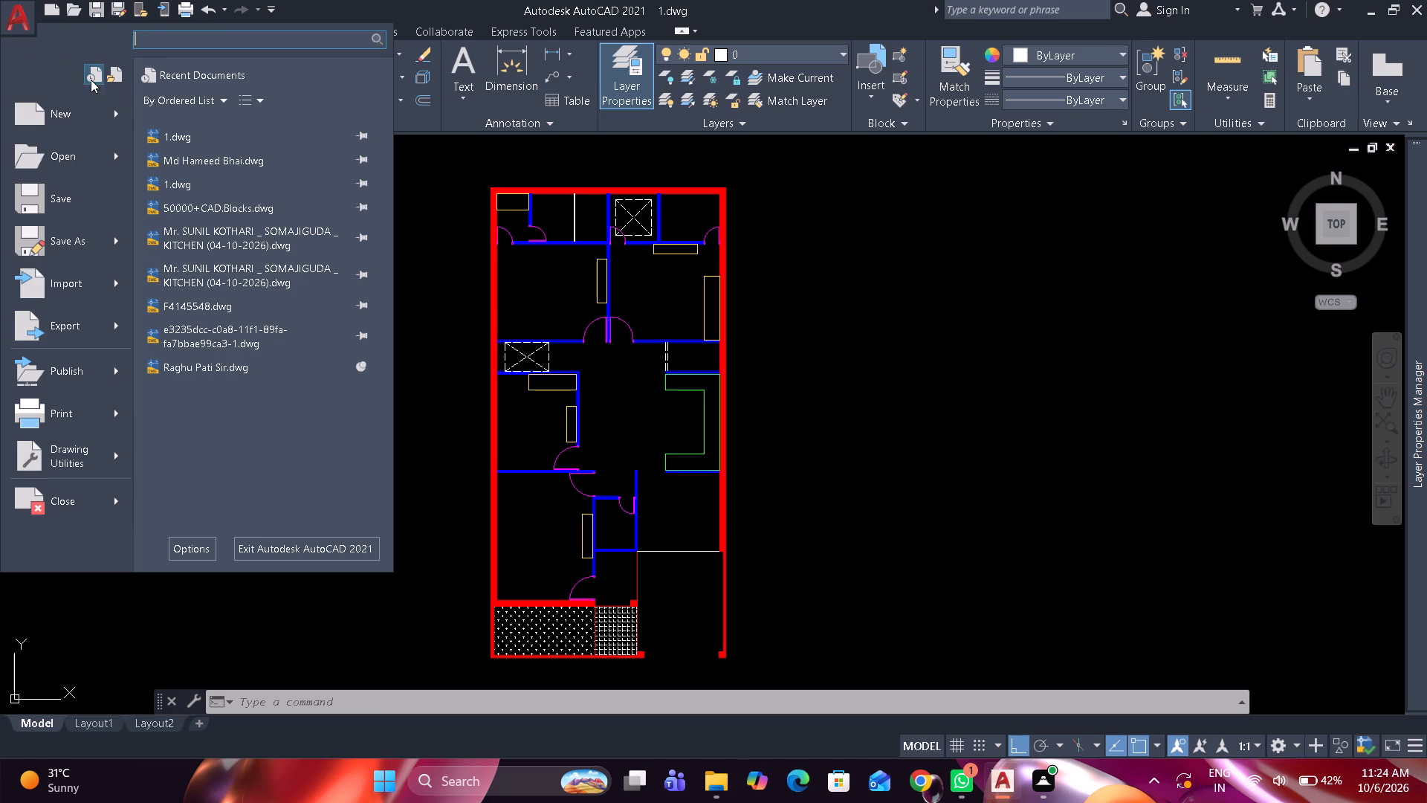
scroll(227, 334, down, 5)
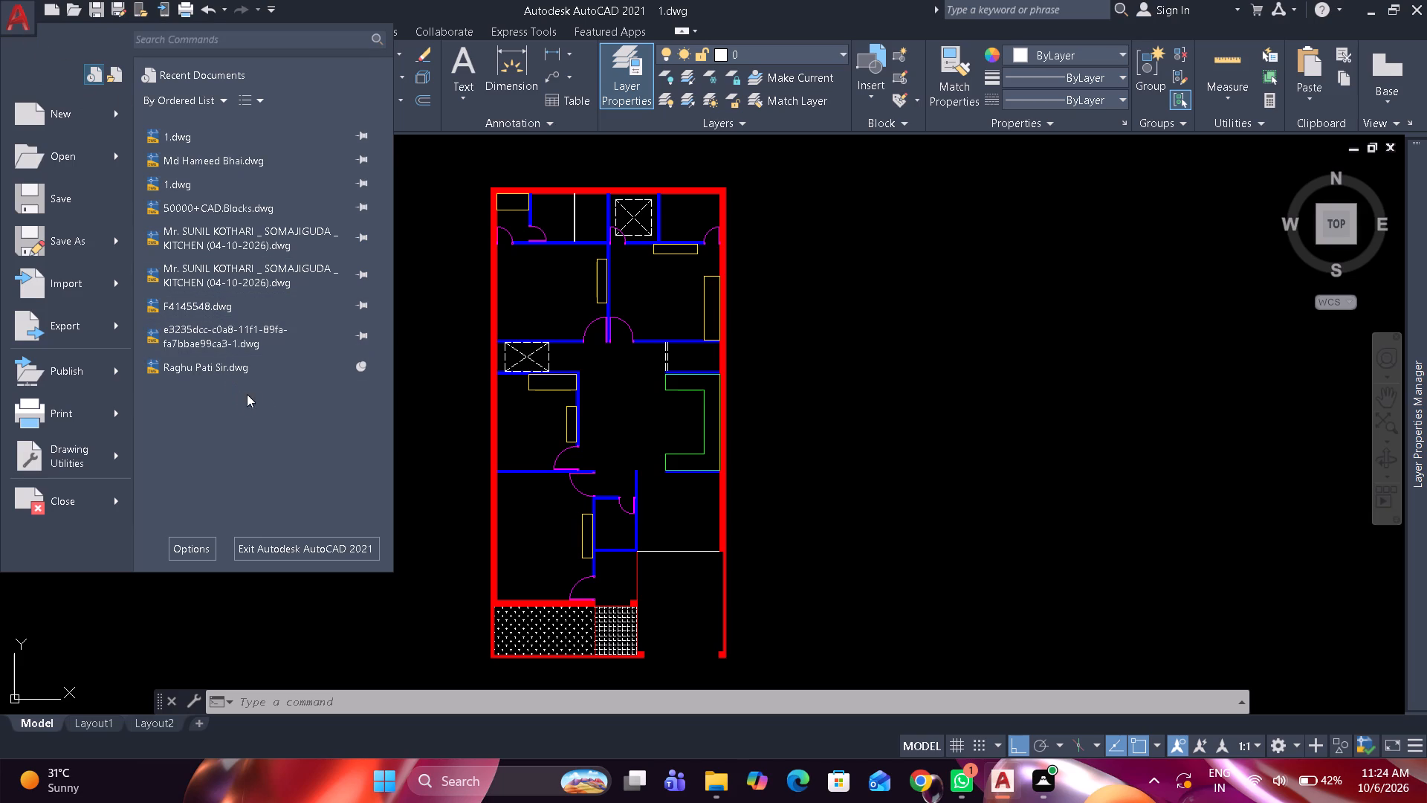
click(245, 204)
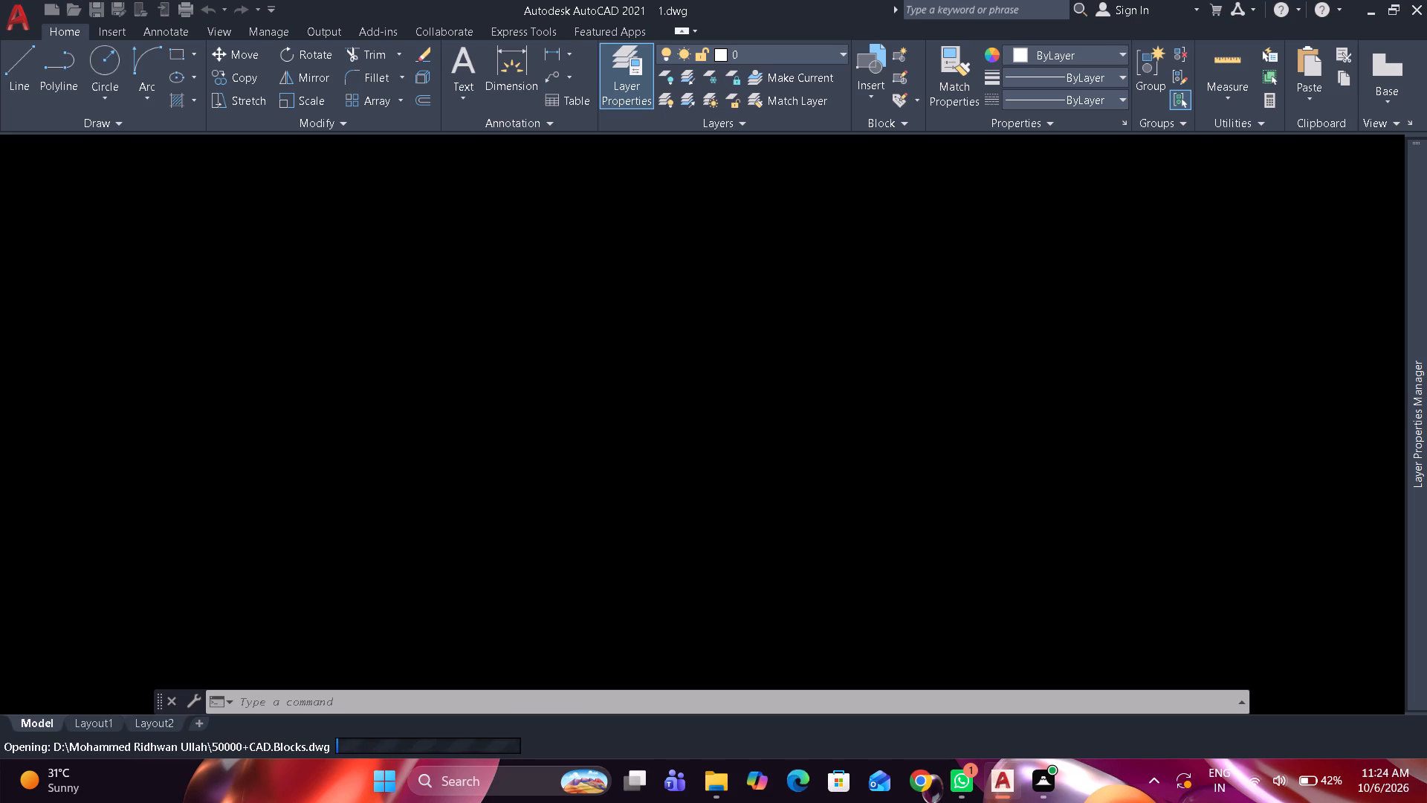
click(585, 376)
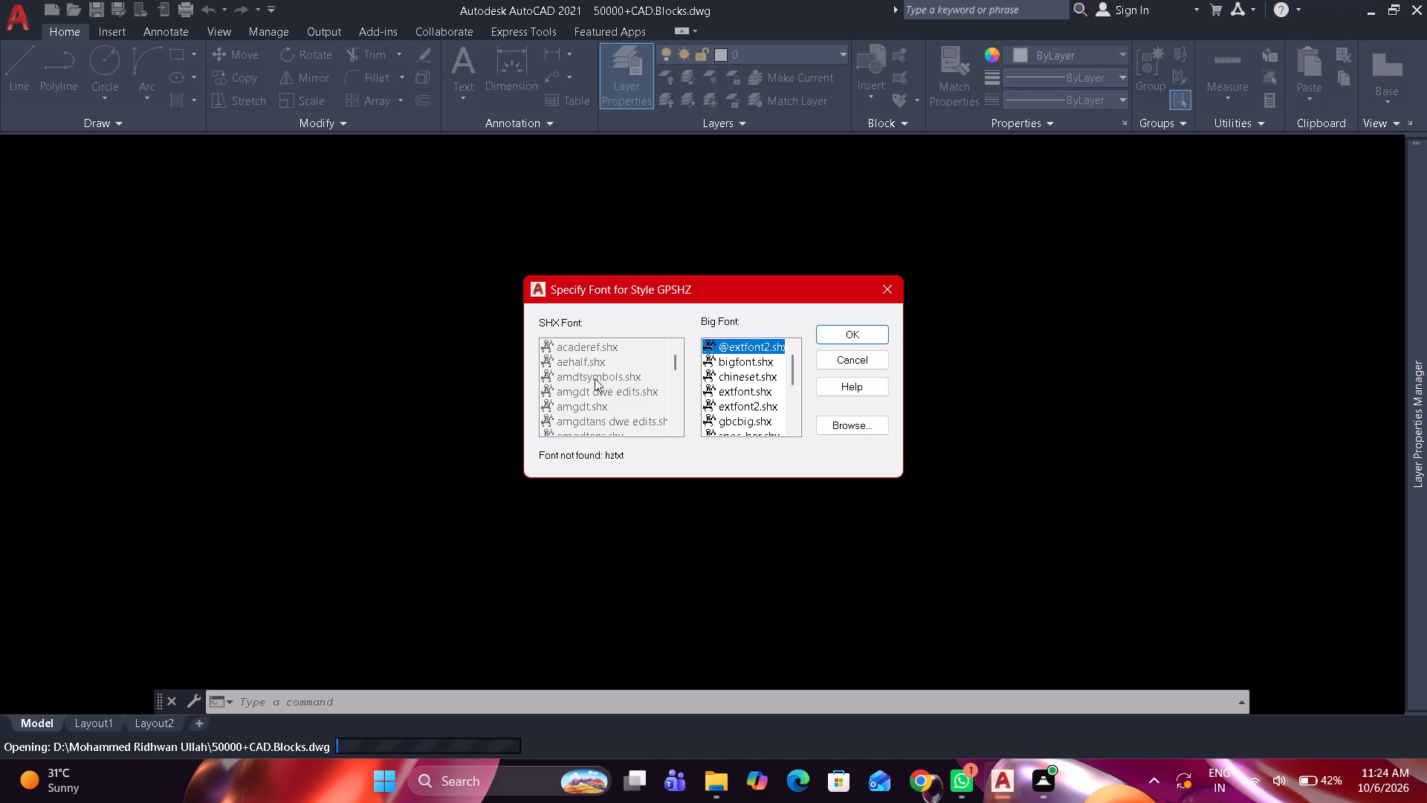
click(858, 338)
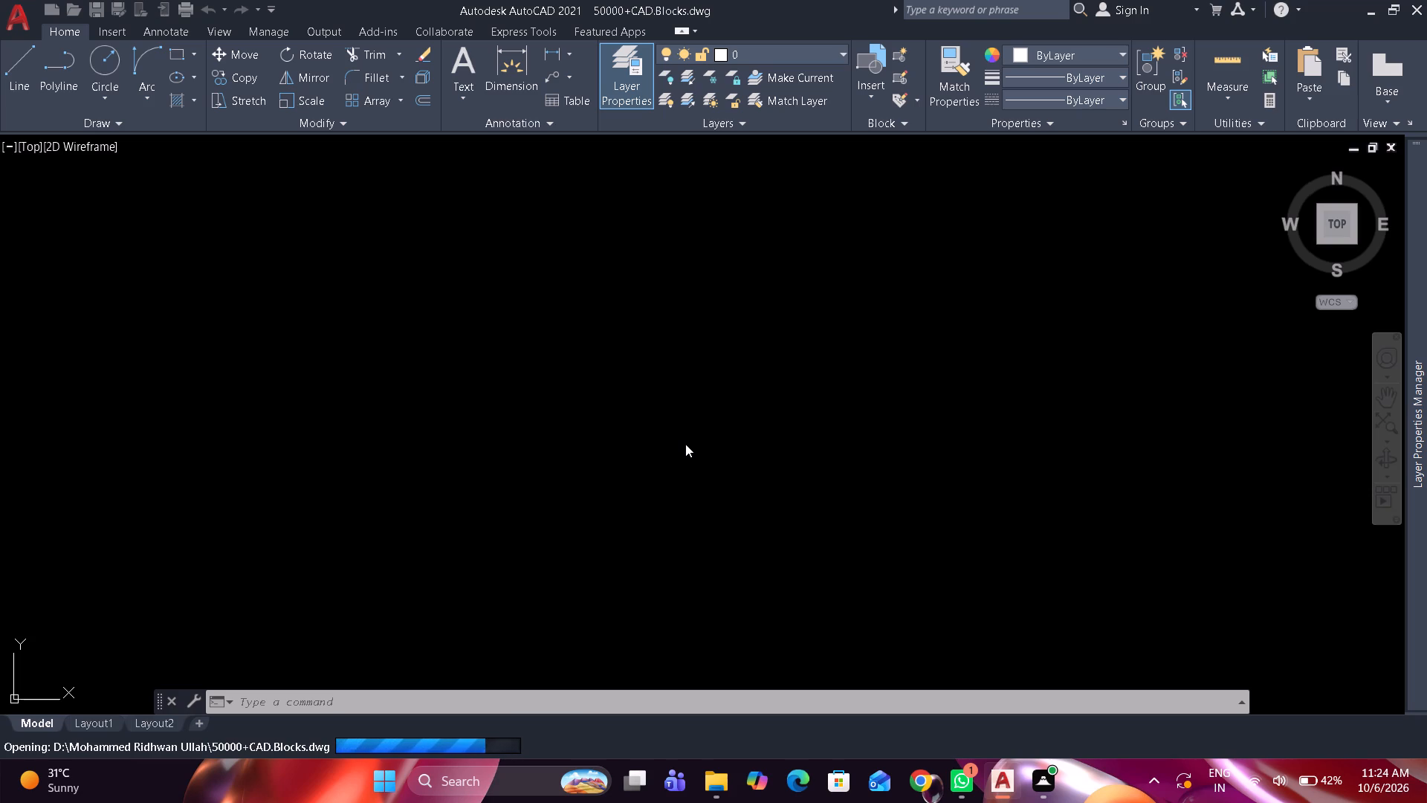
click(747, 414)
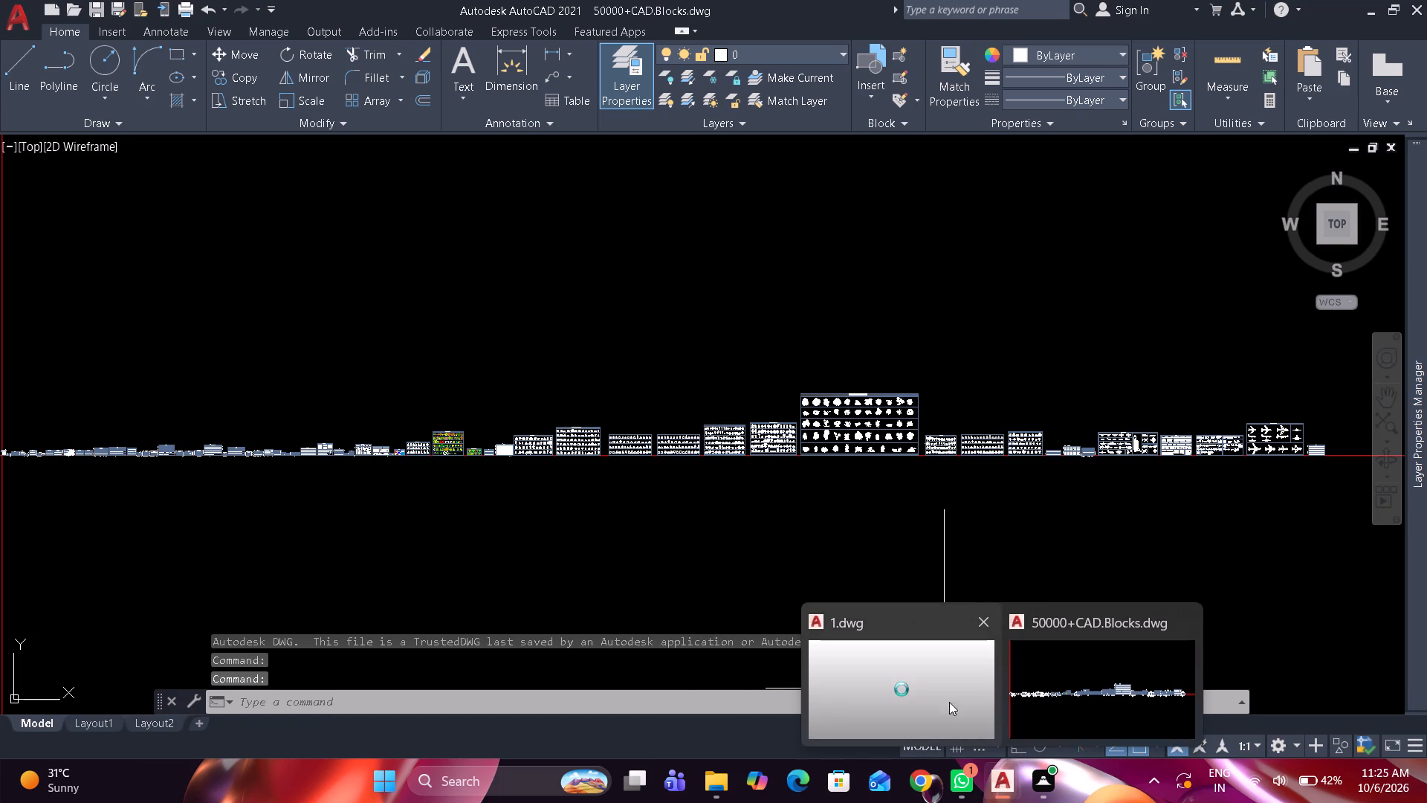
In 1.dwg, copy the "Bed Room 300 X 275" label from the reference plan to just outside the new plan's northwest corner, with Ortho off.
click(947, 699)
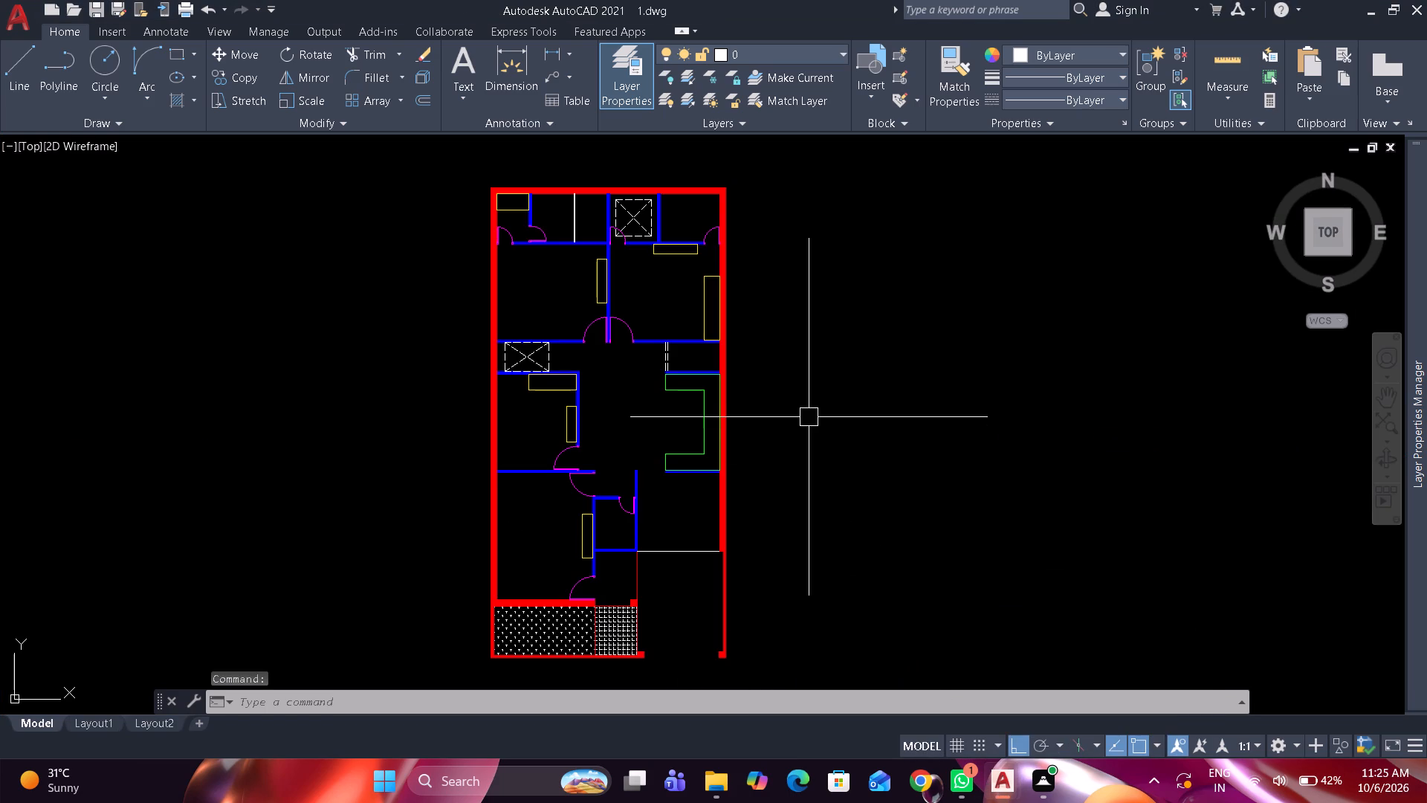
middle_drag(847, 390, 878, 407)
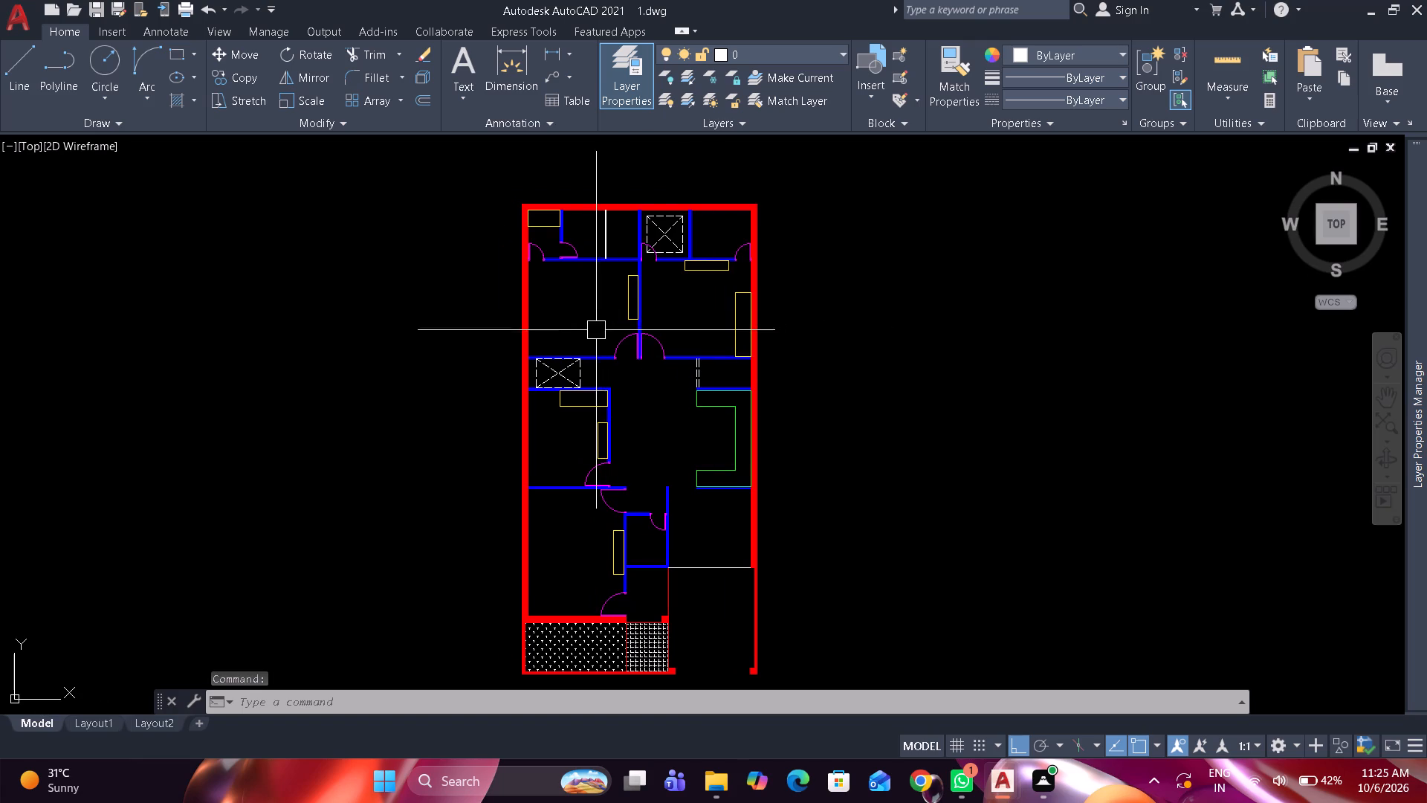
scroll(595, 320, down, 2)
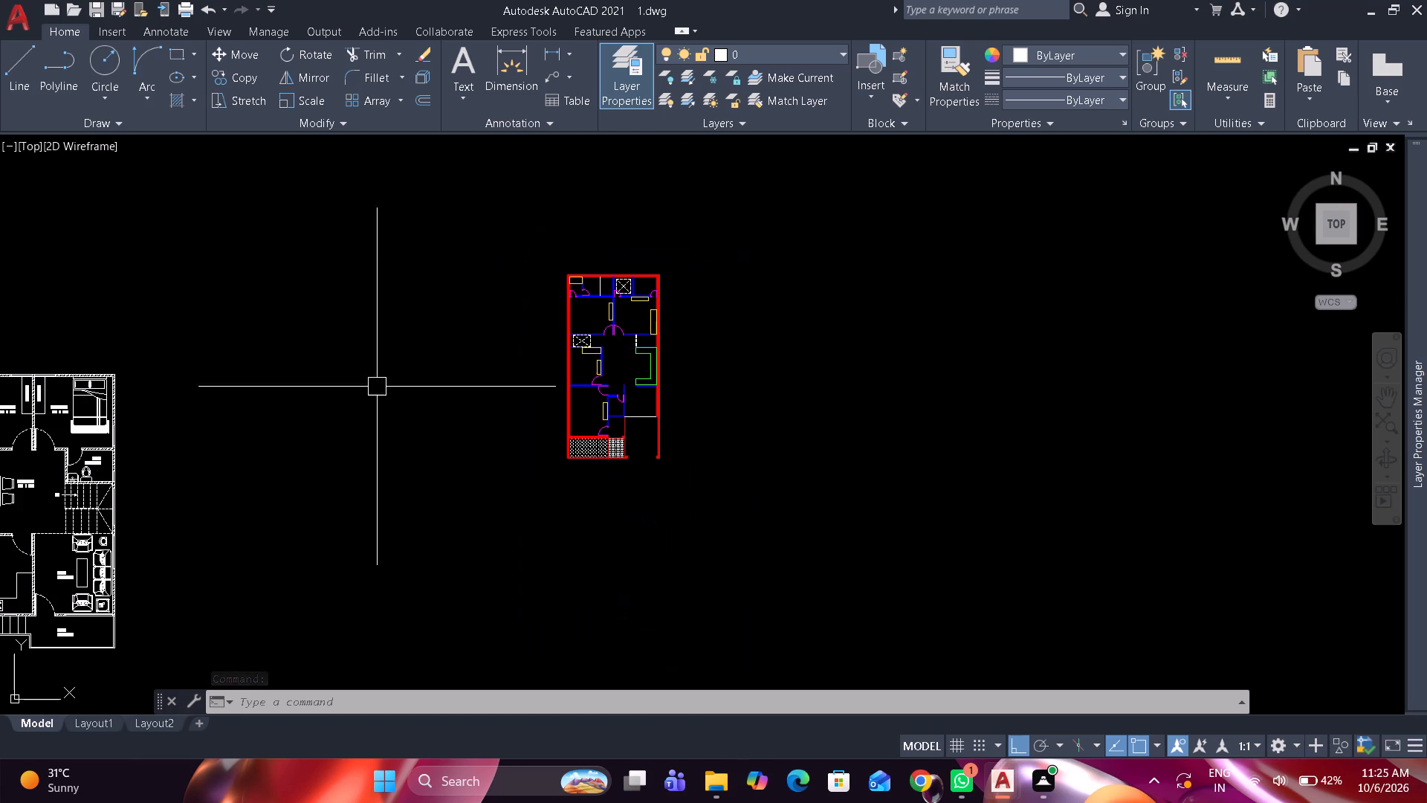
scroll(25, 400, up, 4)
click(131, 419)
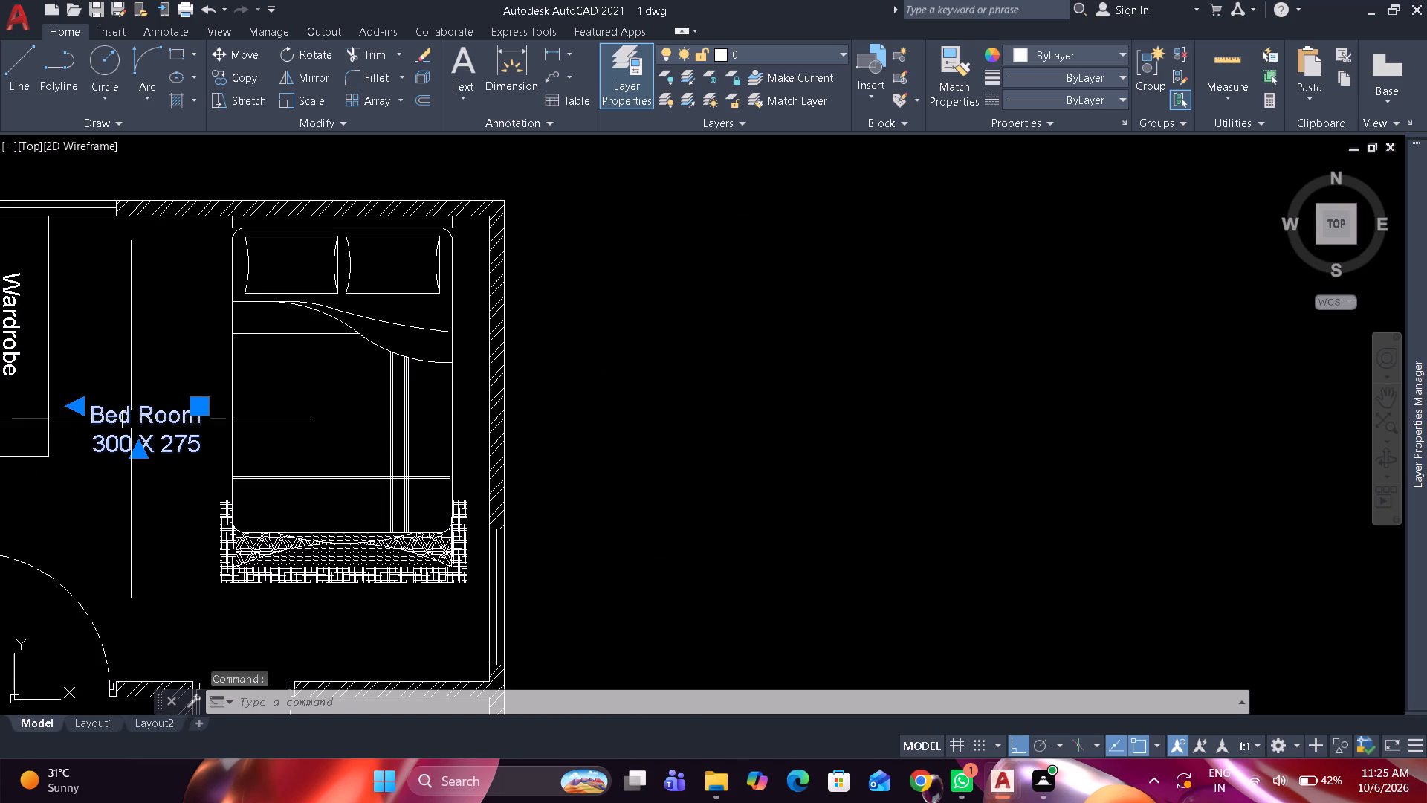
text(co)
key(space)
drag(131, 419, 156, 413)
key(F8)
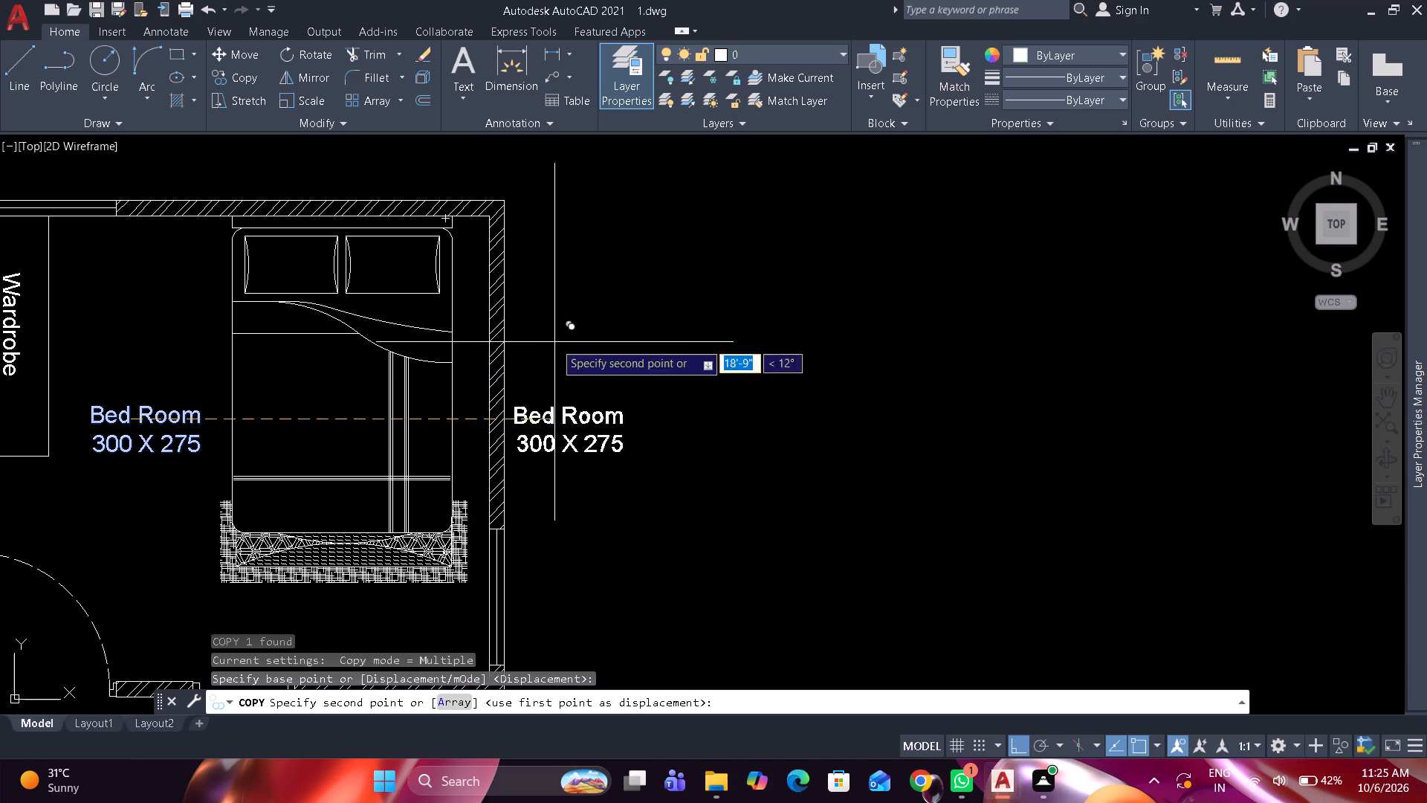
scroll(640, 314, down, 5)
middle_drag(640, 314, 283, 474)
scroll(444, 398, up, 3)
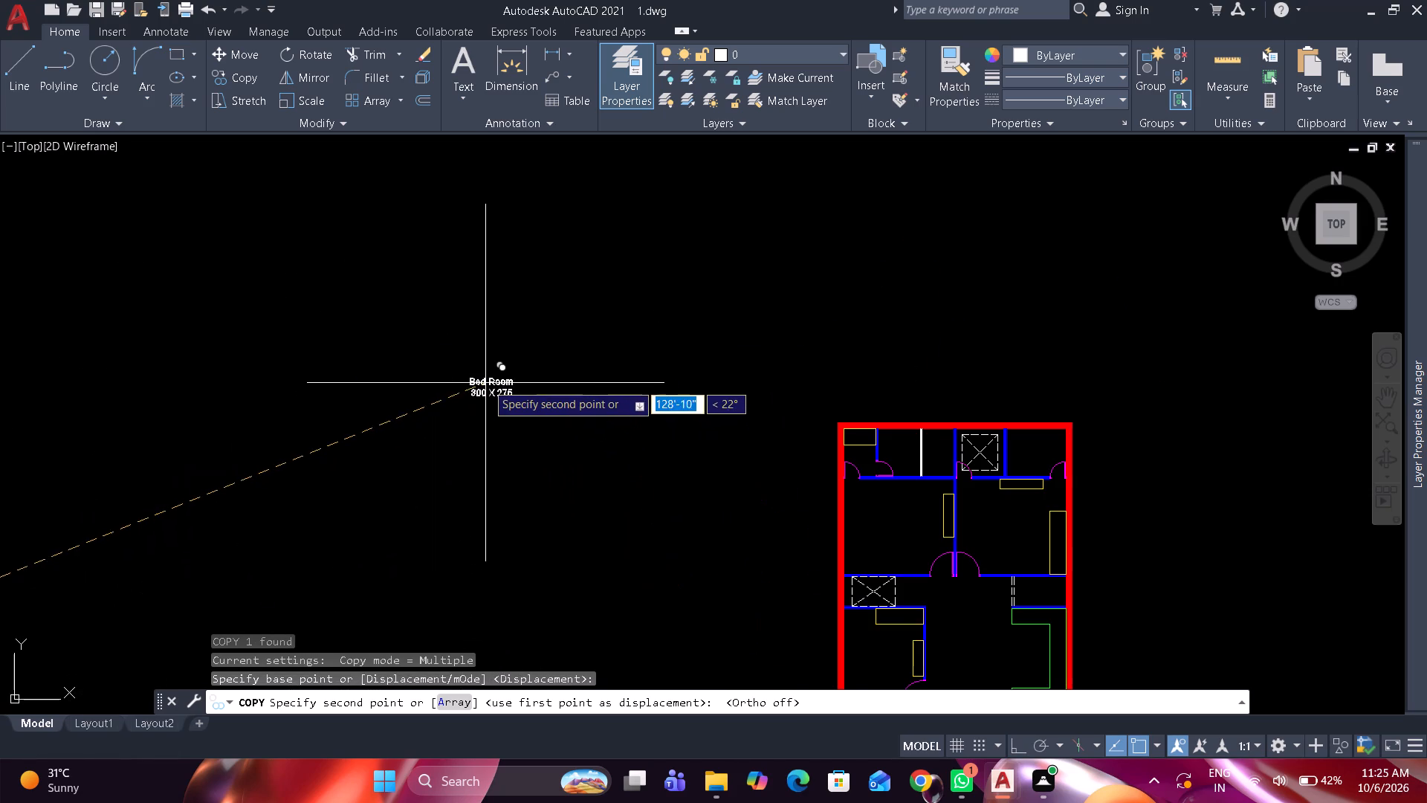
scroll(892, 464, up, 5)
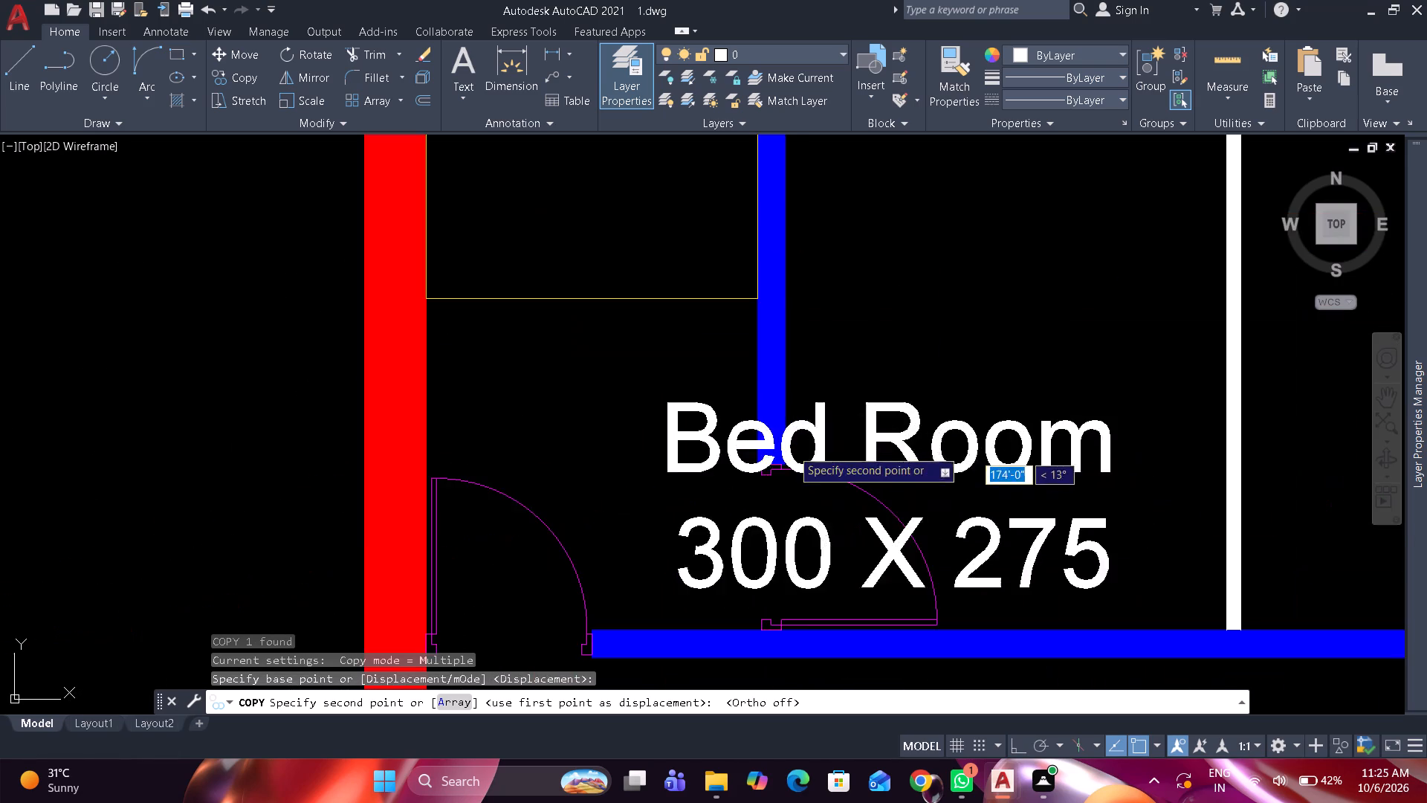
scroll(656, 413, down, 2)
click(377, 401)
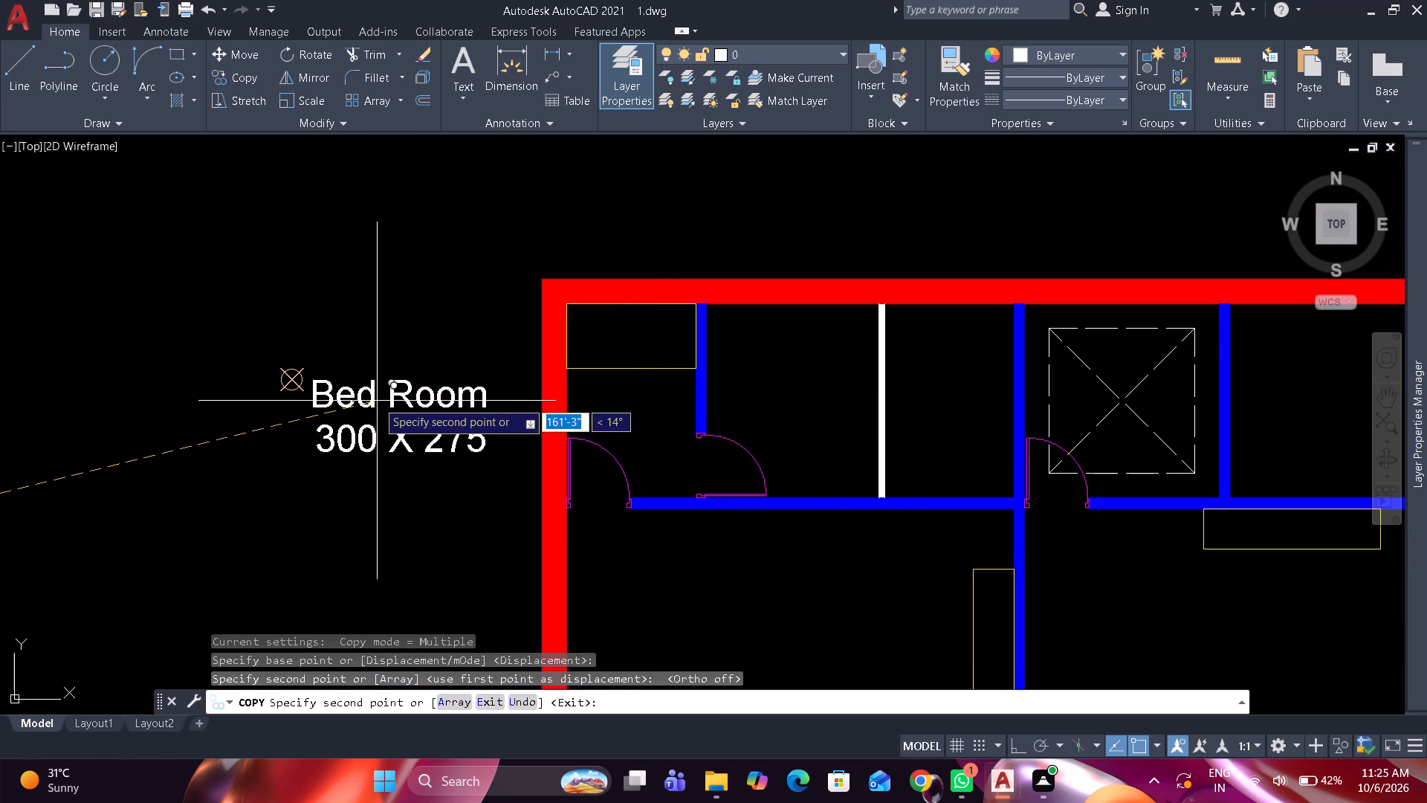
key(Escape)
Open the copied "Bed Room 300 X 275" label beside the new plan for text editing.
double_click(414, 395)
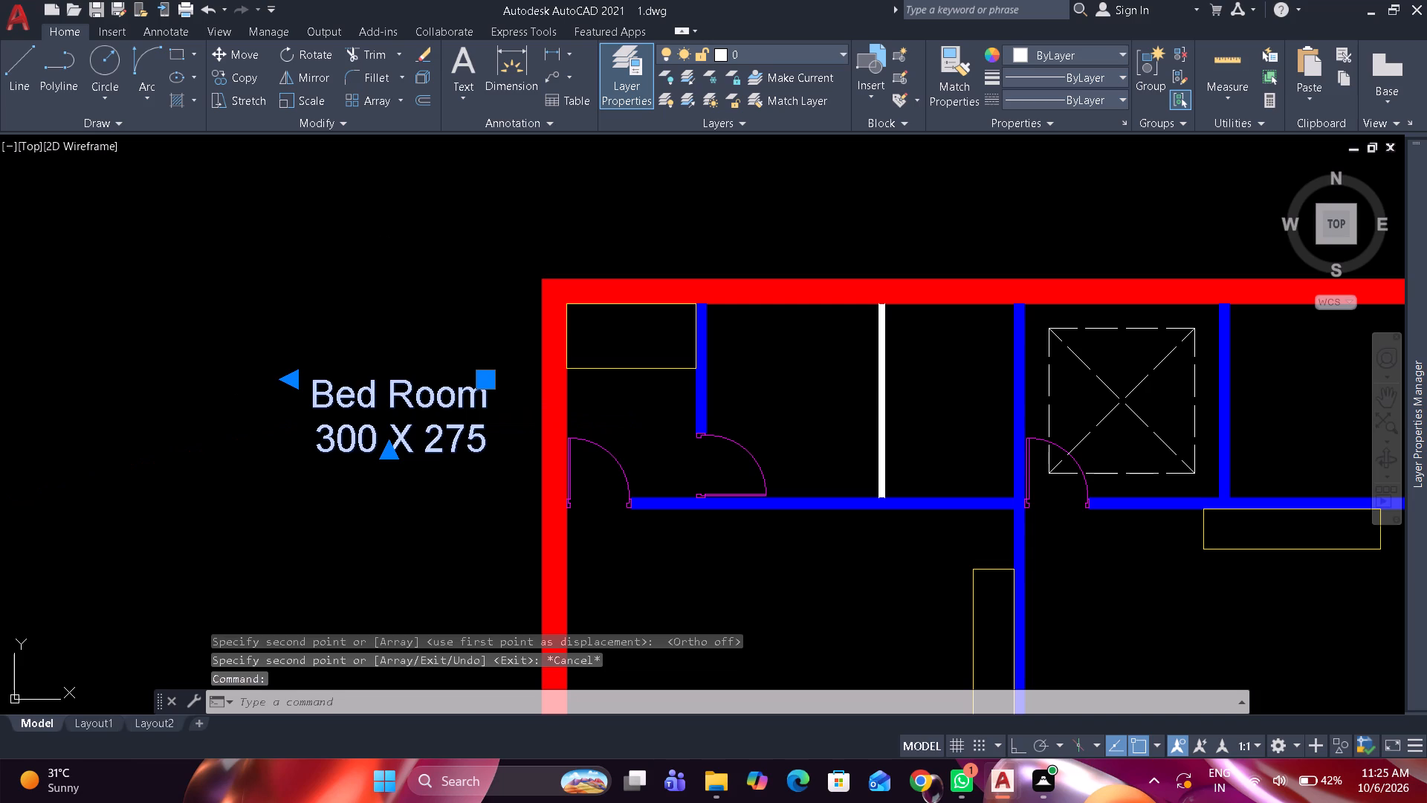
Set the text height of the whole "Bed Room 300 X 275" label to 5".
key(ctrl+a)
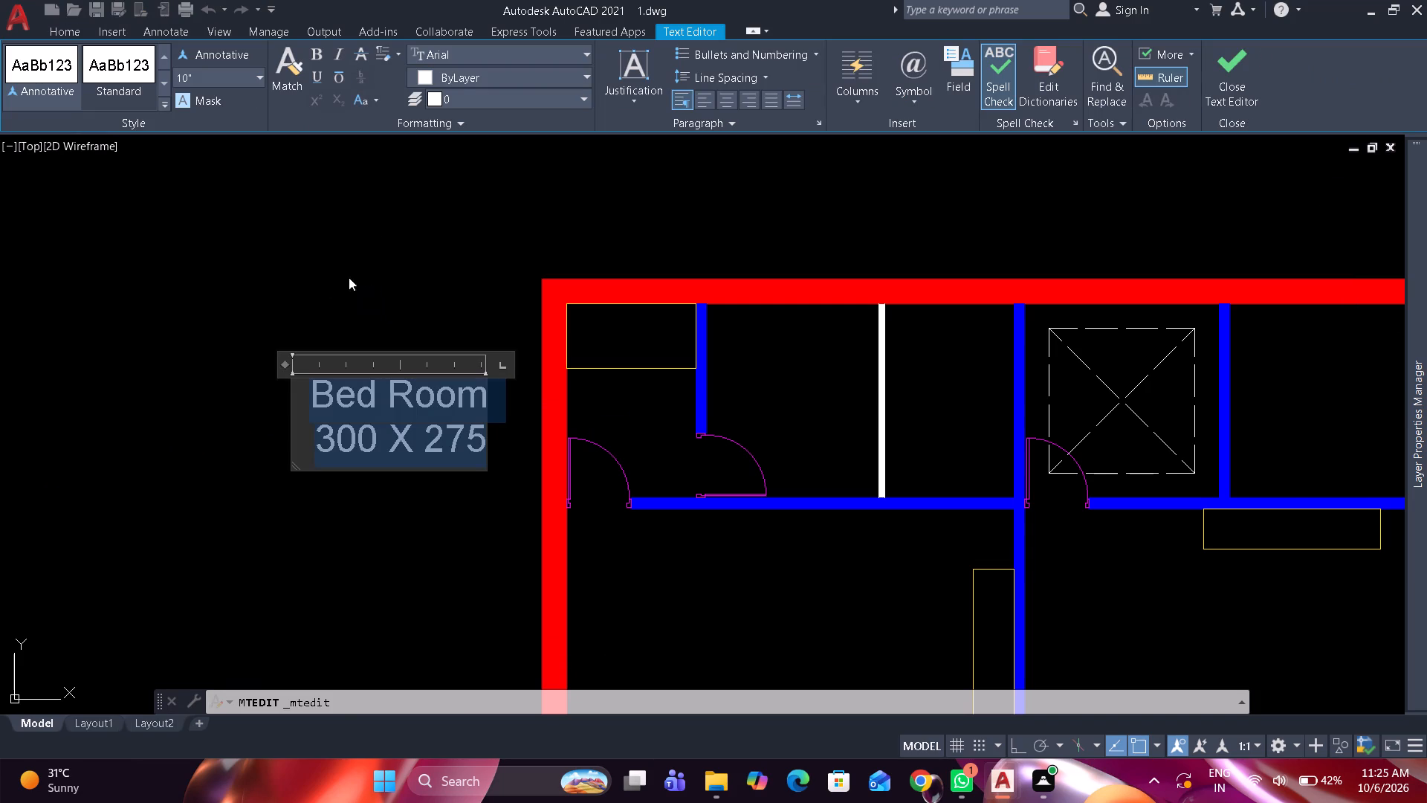
click(256, 78)
click(213, 117)
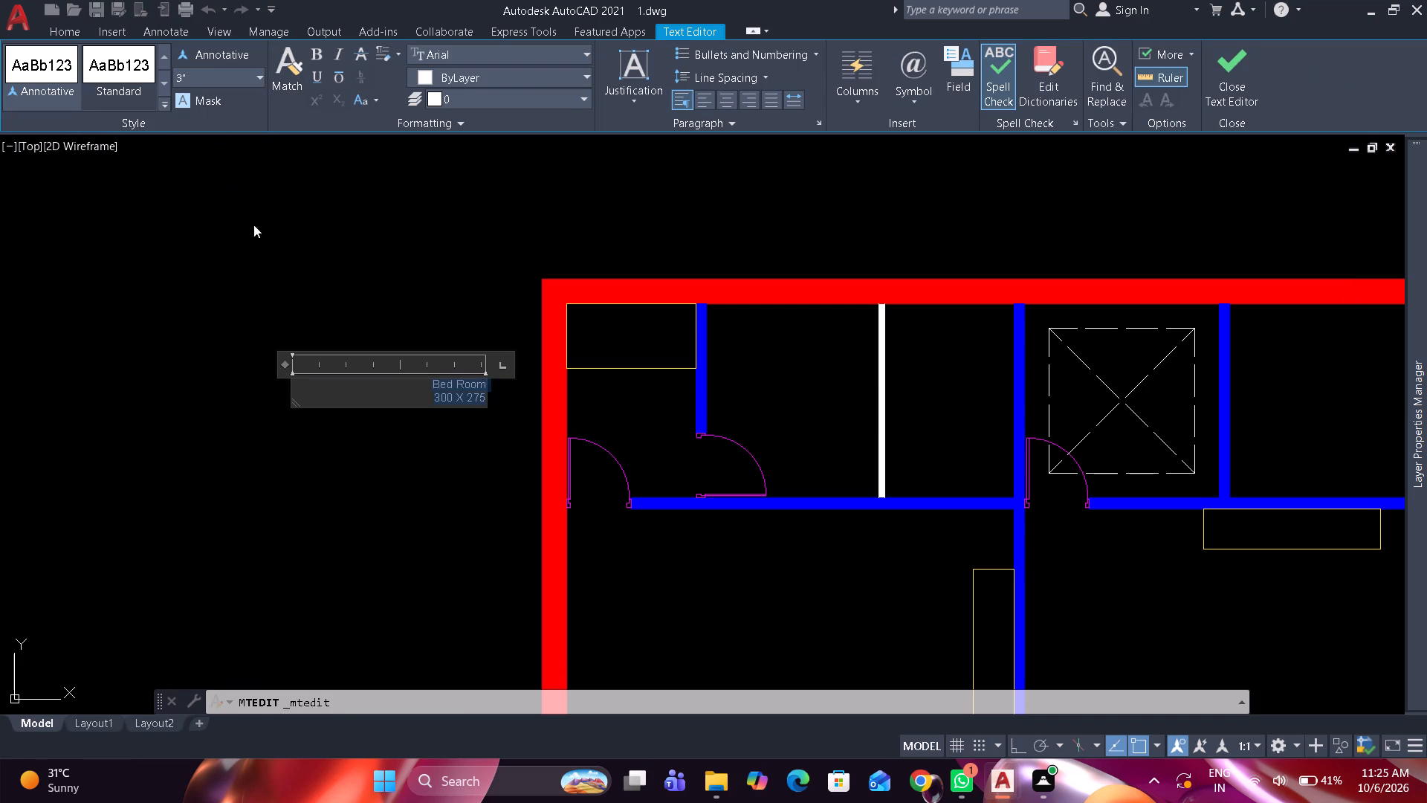
click(218, 80)
text(5")
key(Return)
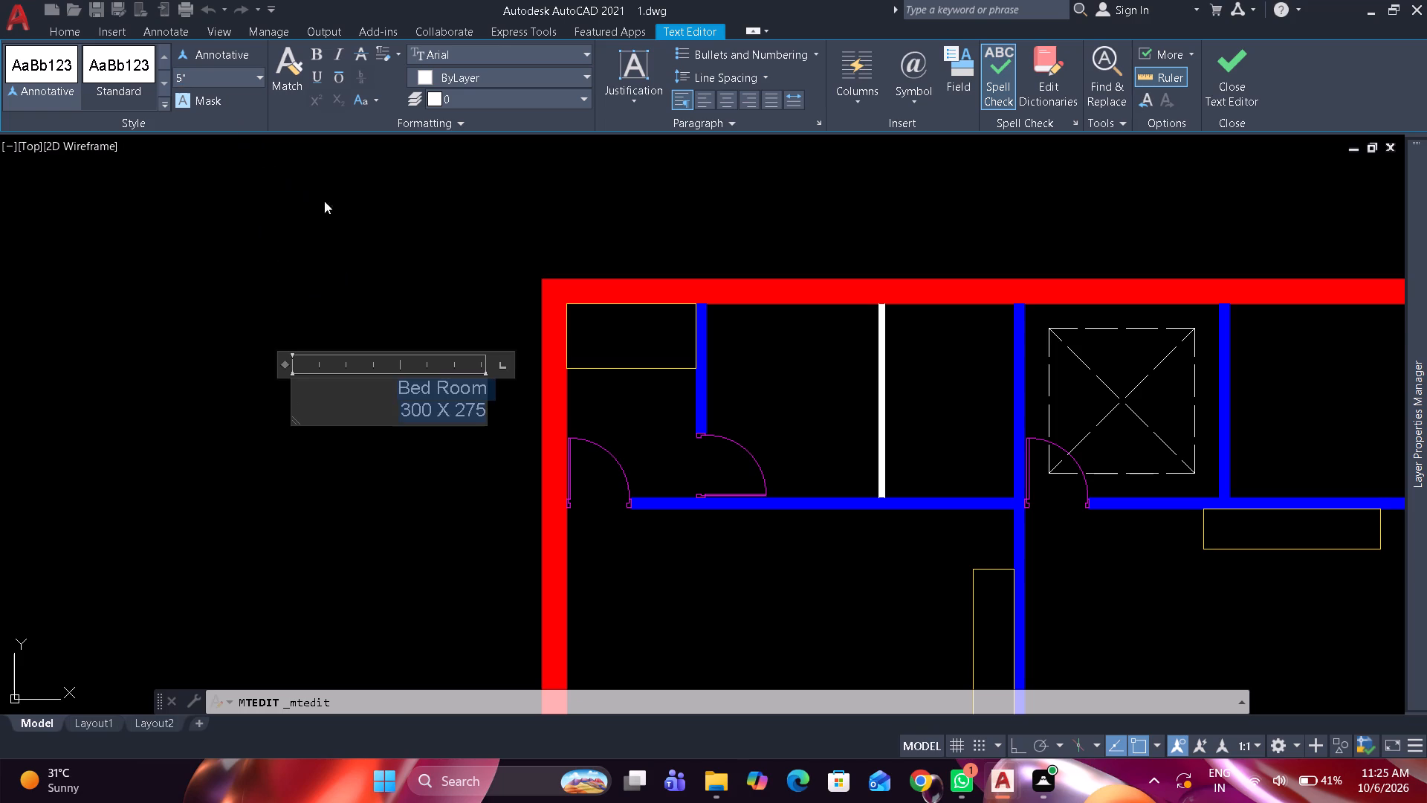
click(334, 204)
Narrow the Bed Room label's text frame so its width fits closely around the text.
click(439, 396)
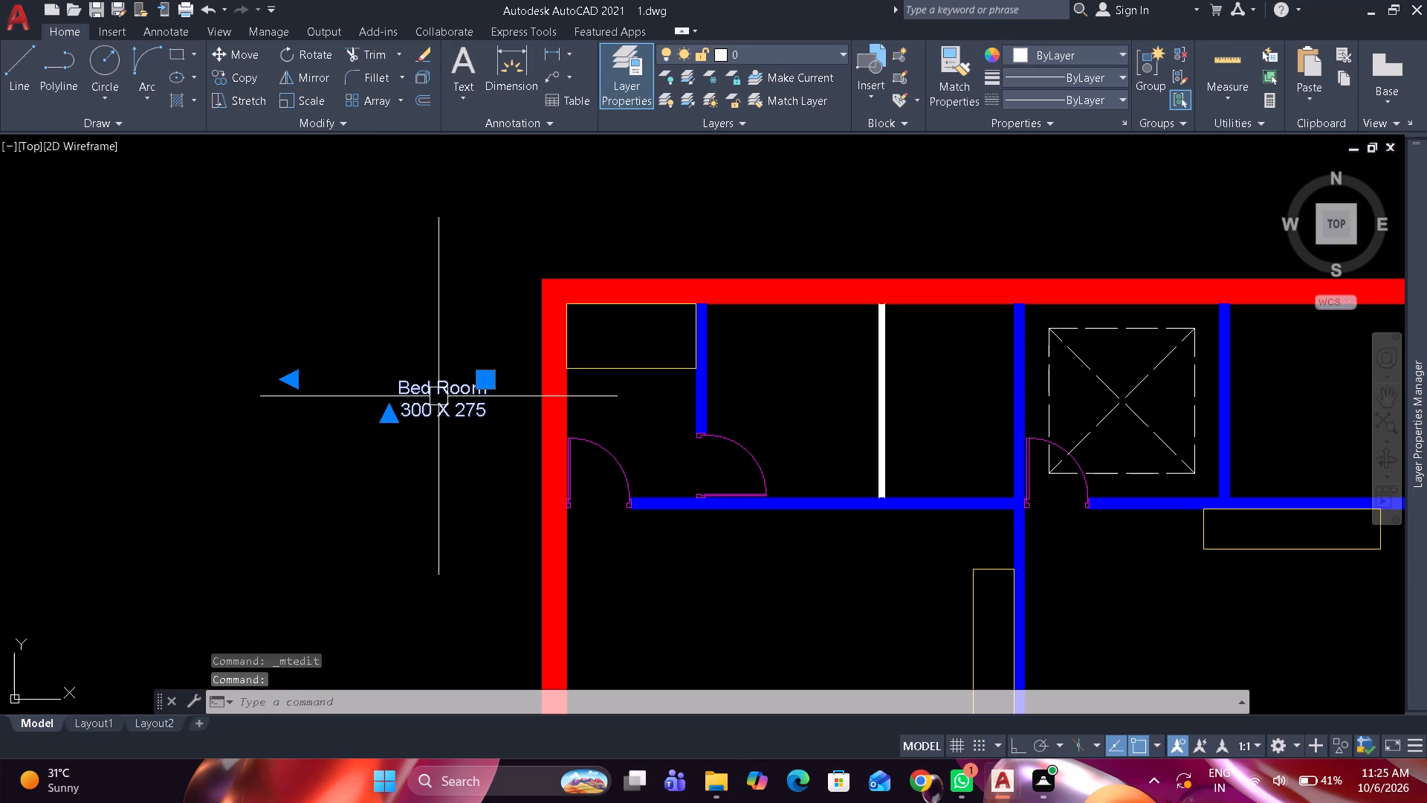
click(297, 371)
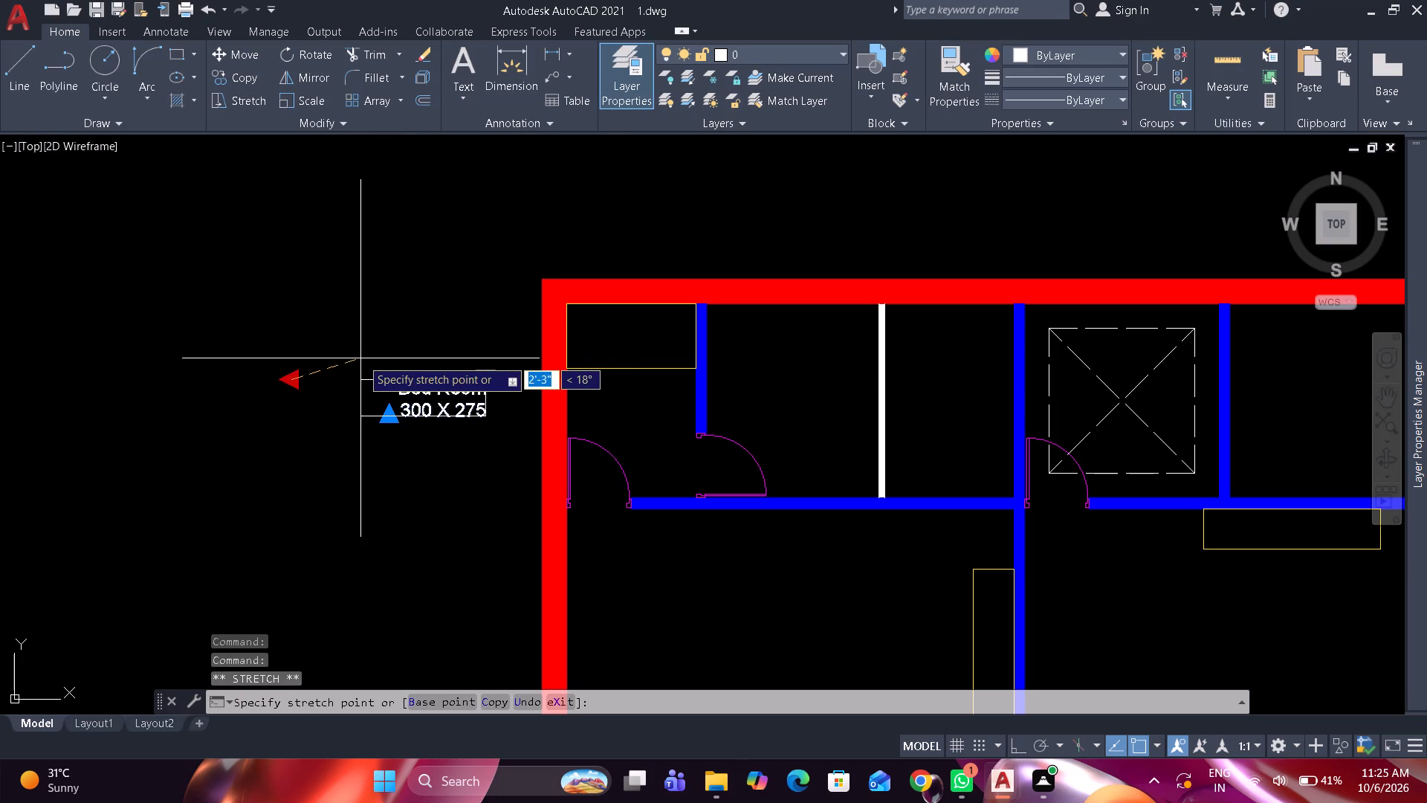
click(390, 354)
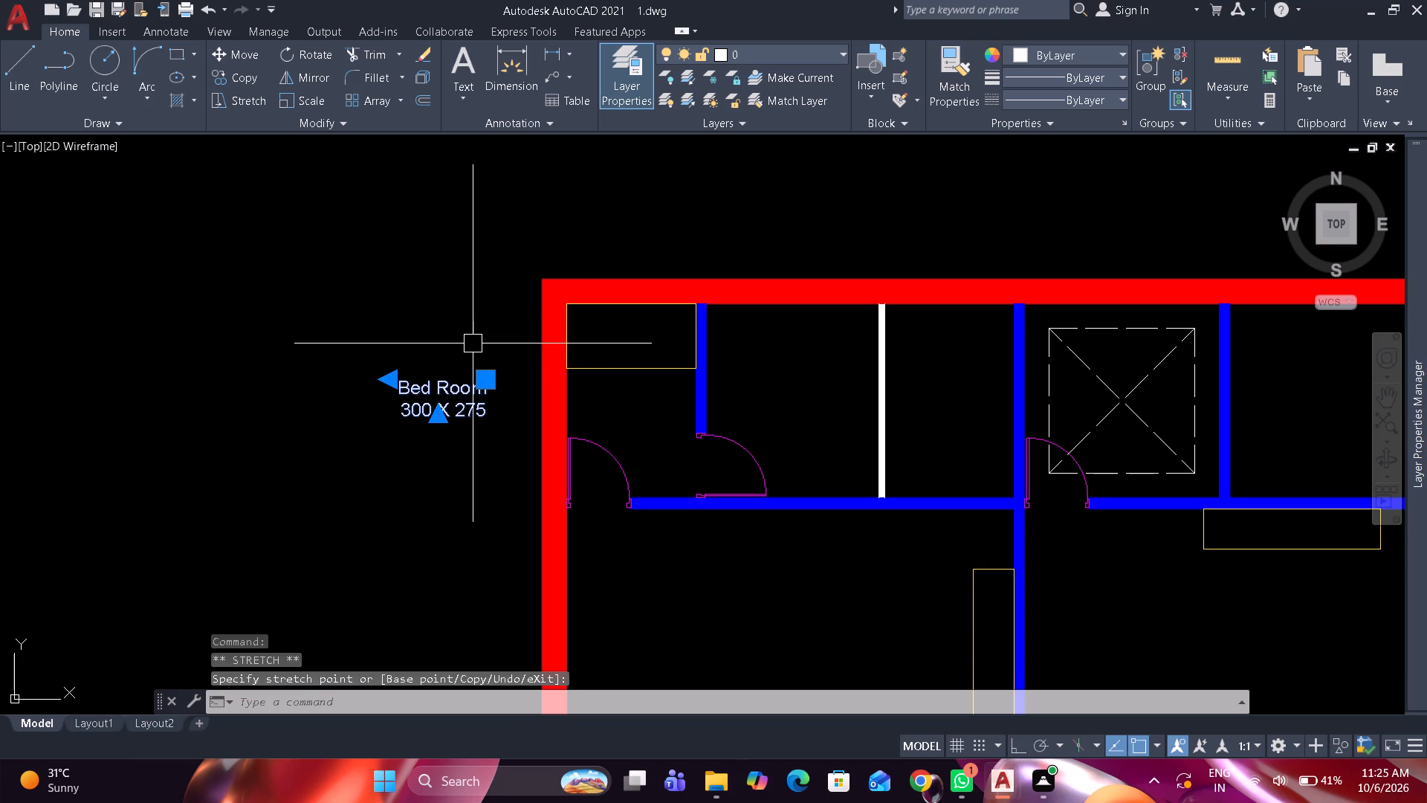
scroll(473, 346, up, 2)
key(Escape)
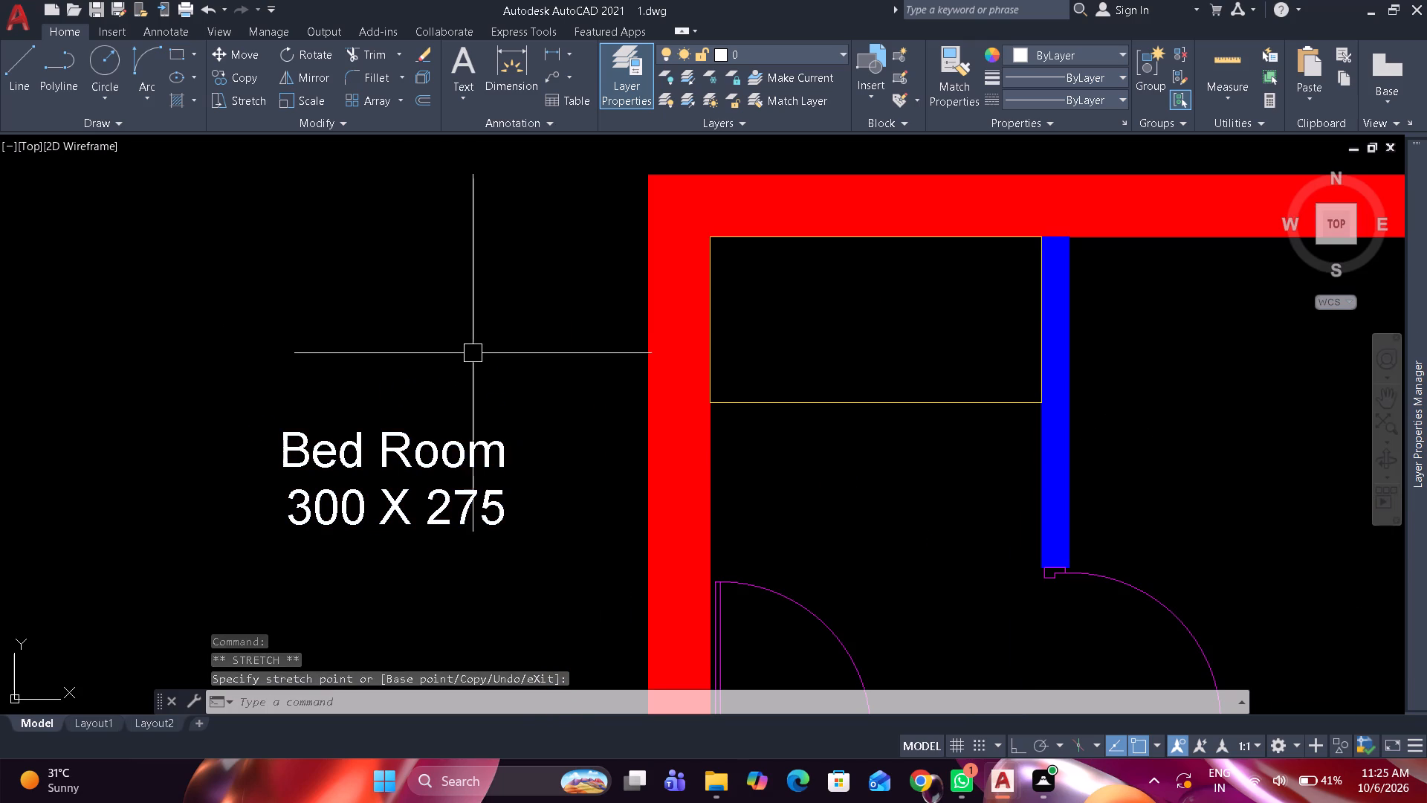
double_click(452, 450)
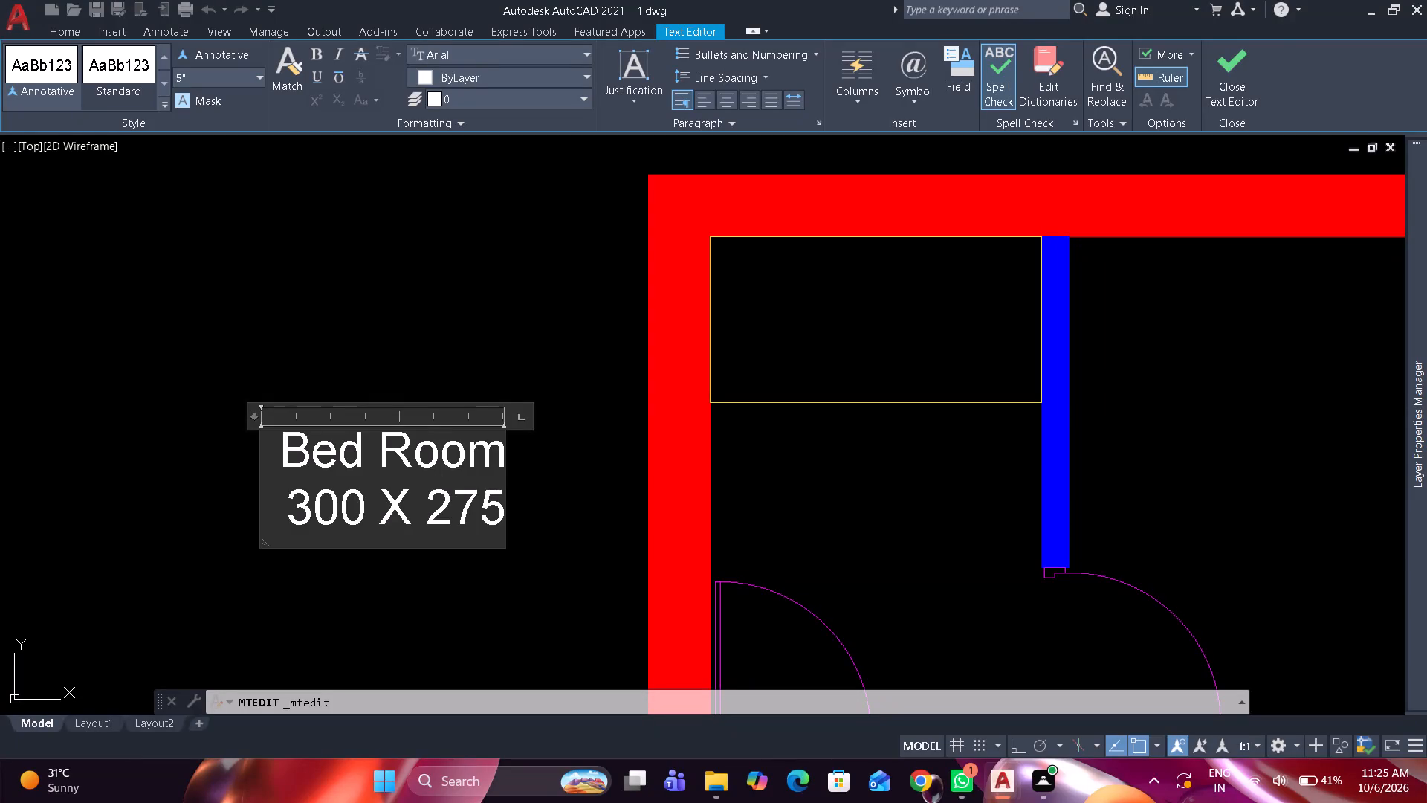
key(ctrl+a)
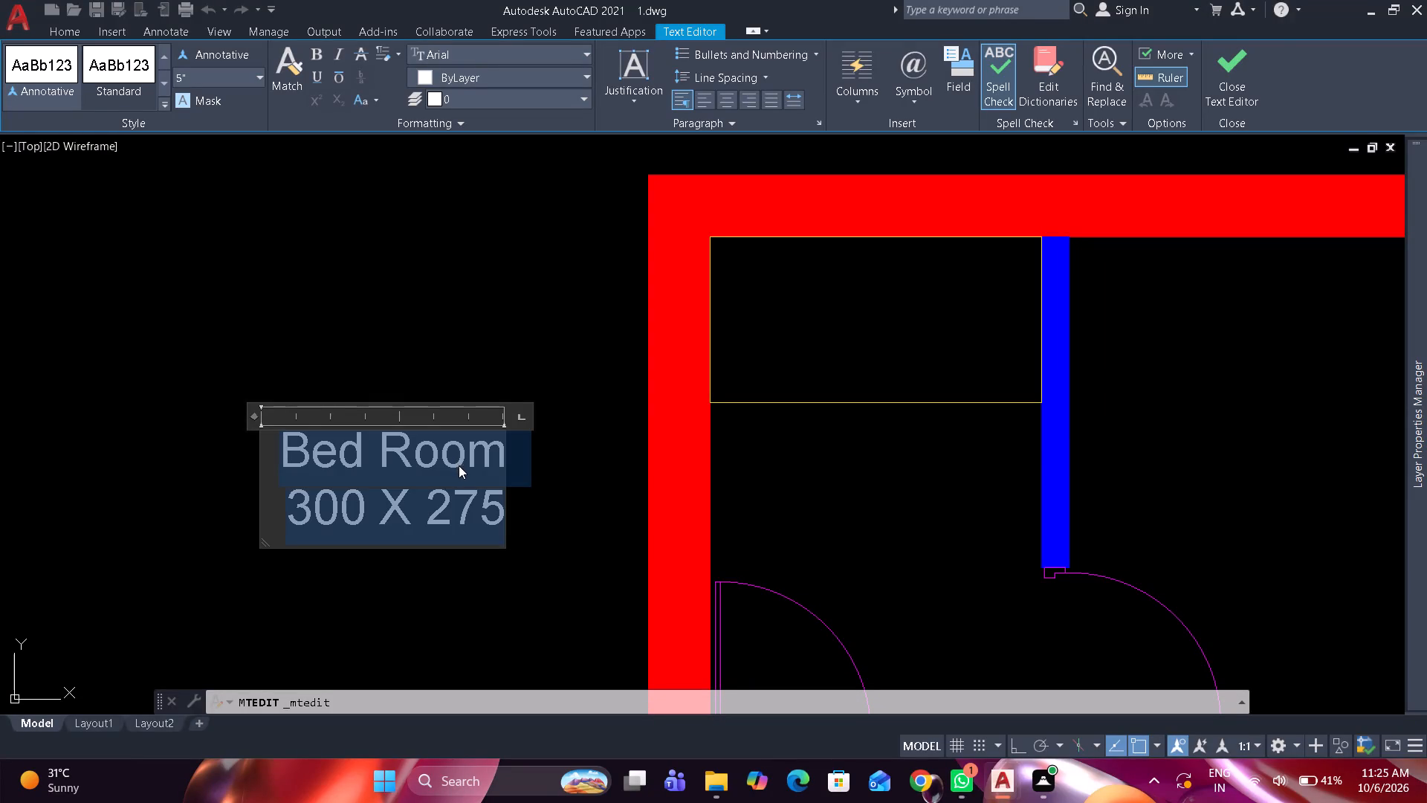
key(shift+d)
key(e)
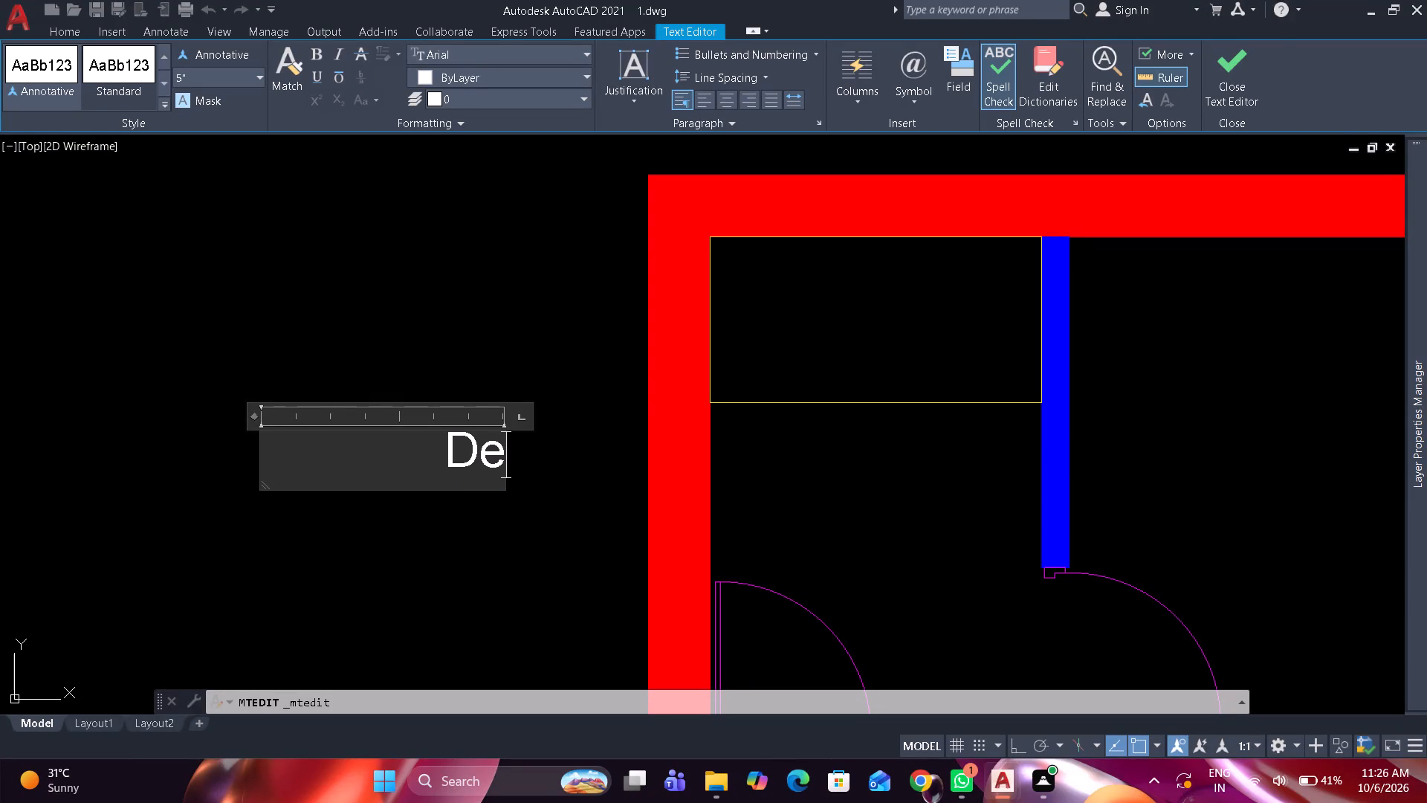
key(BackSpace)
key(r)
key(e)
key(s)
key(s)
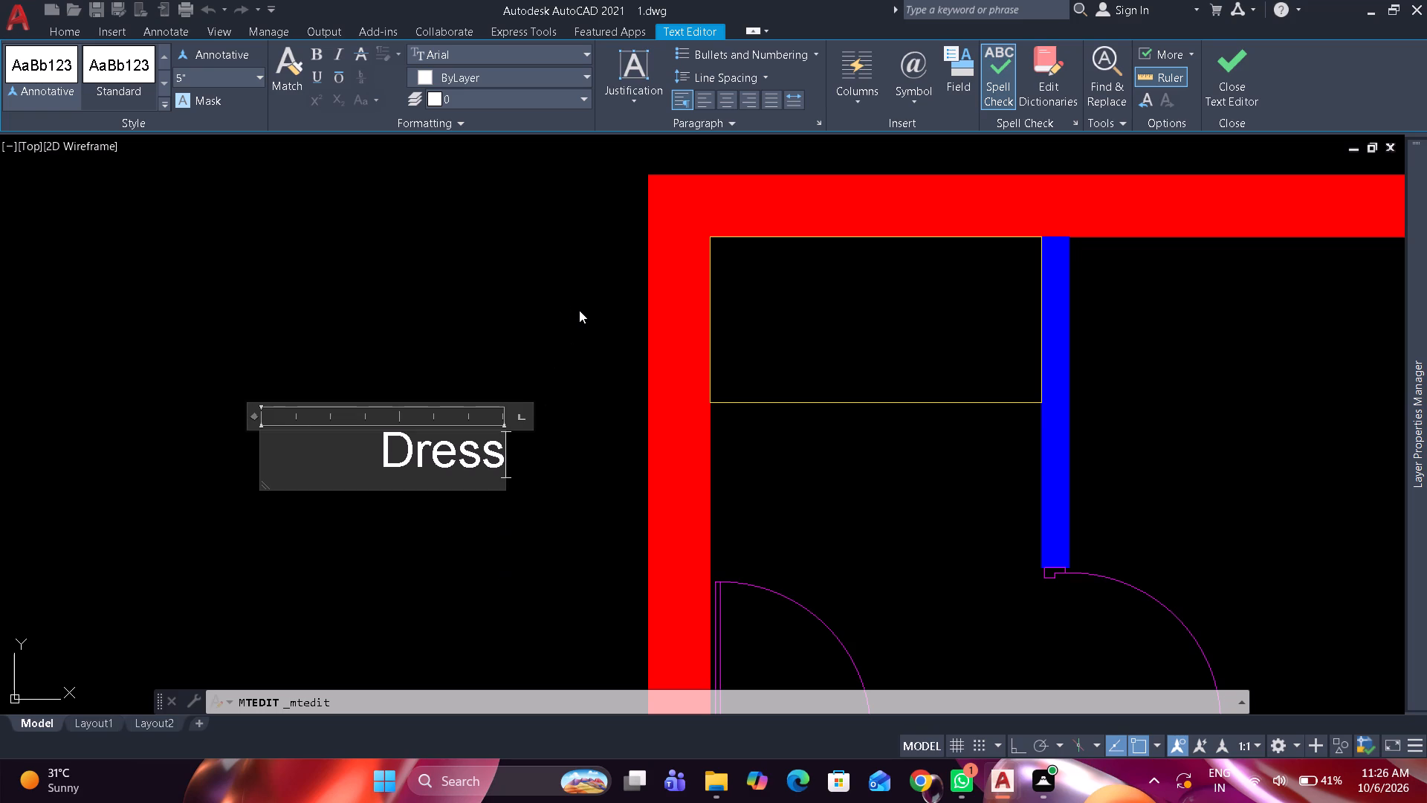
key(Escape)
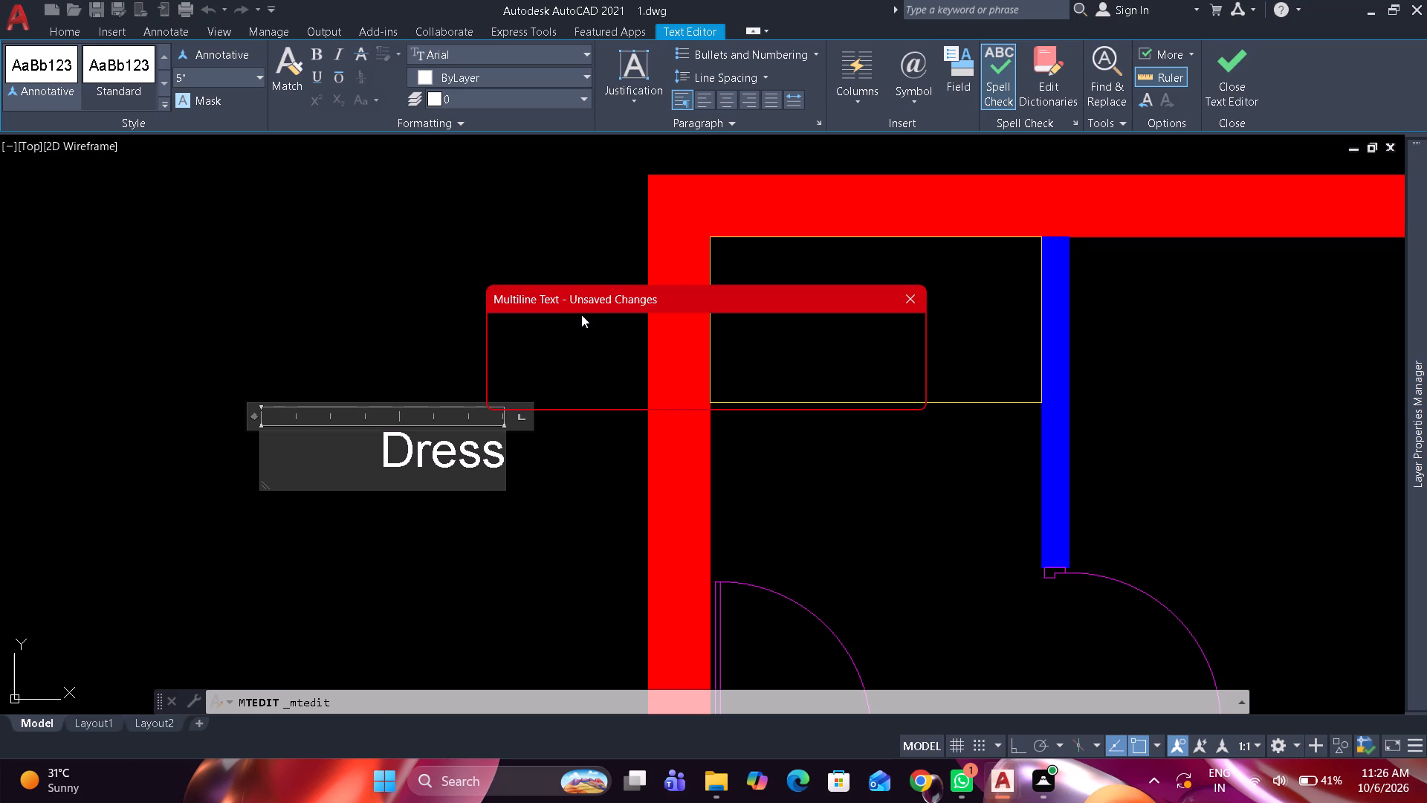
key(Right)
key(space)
Centre-align both lines of the Bed Room label.
double_click(398, 446)
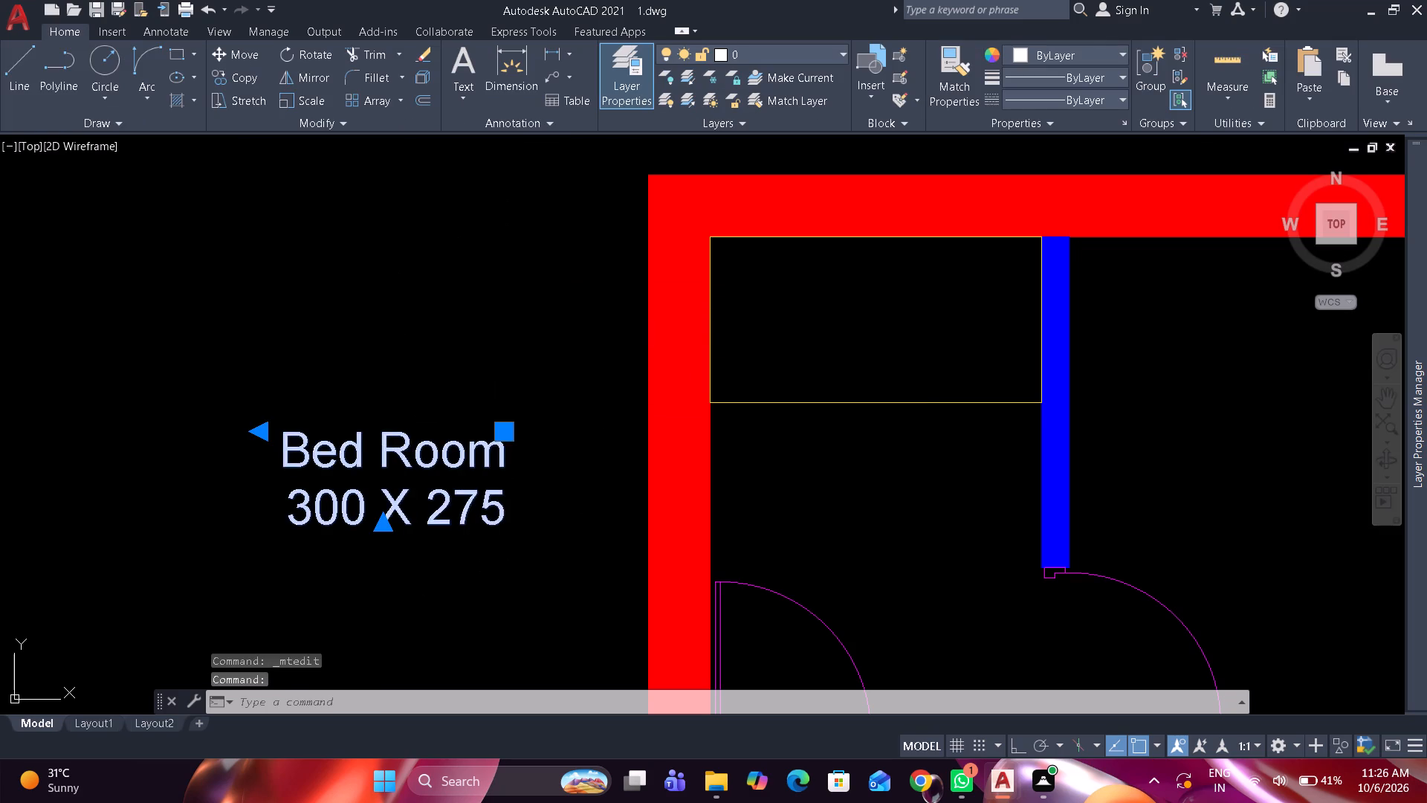
key(ctrl+a)
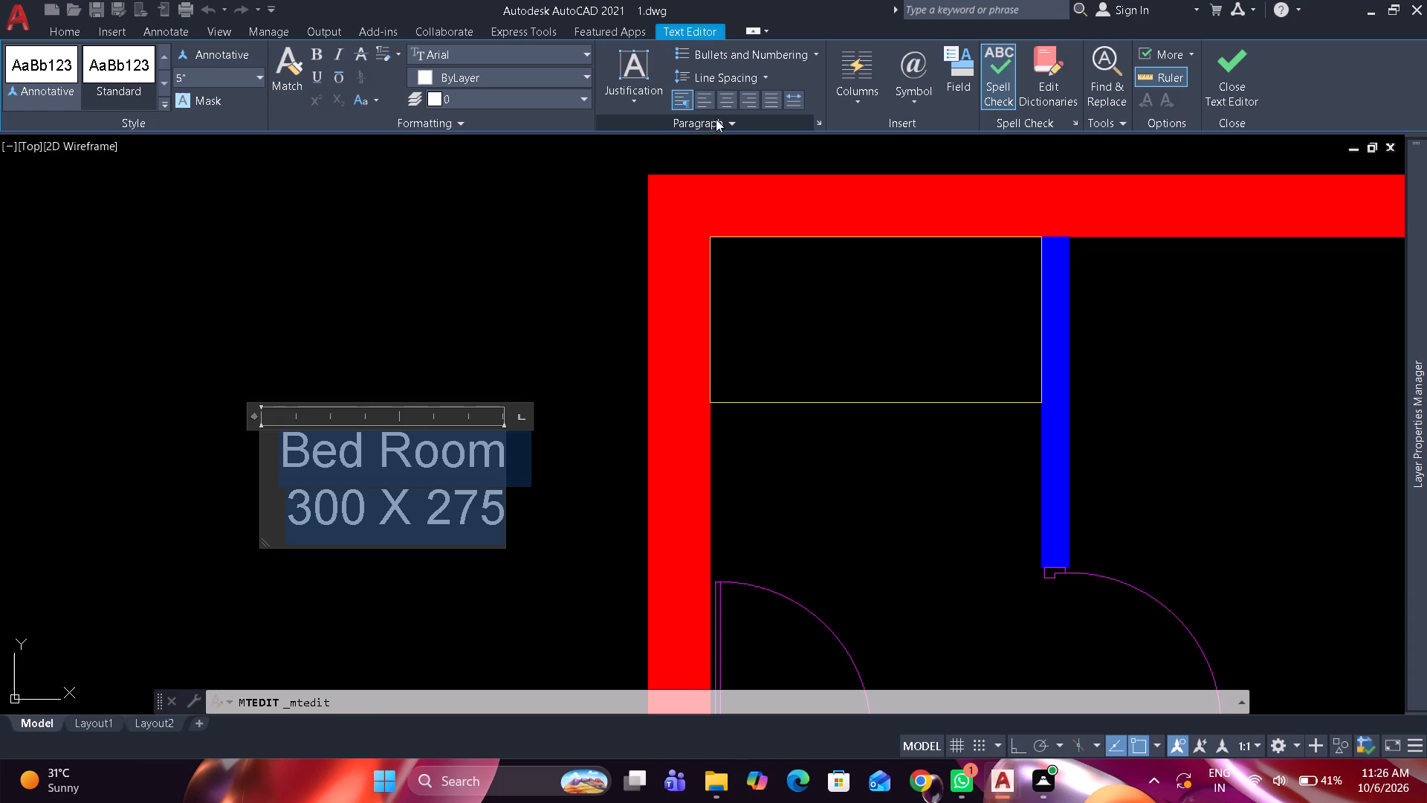
click(722, 105)
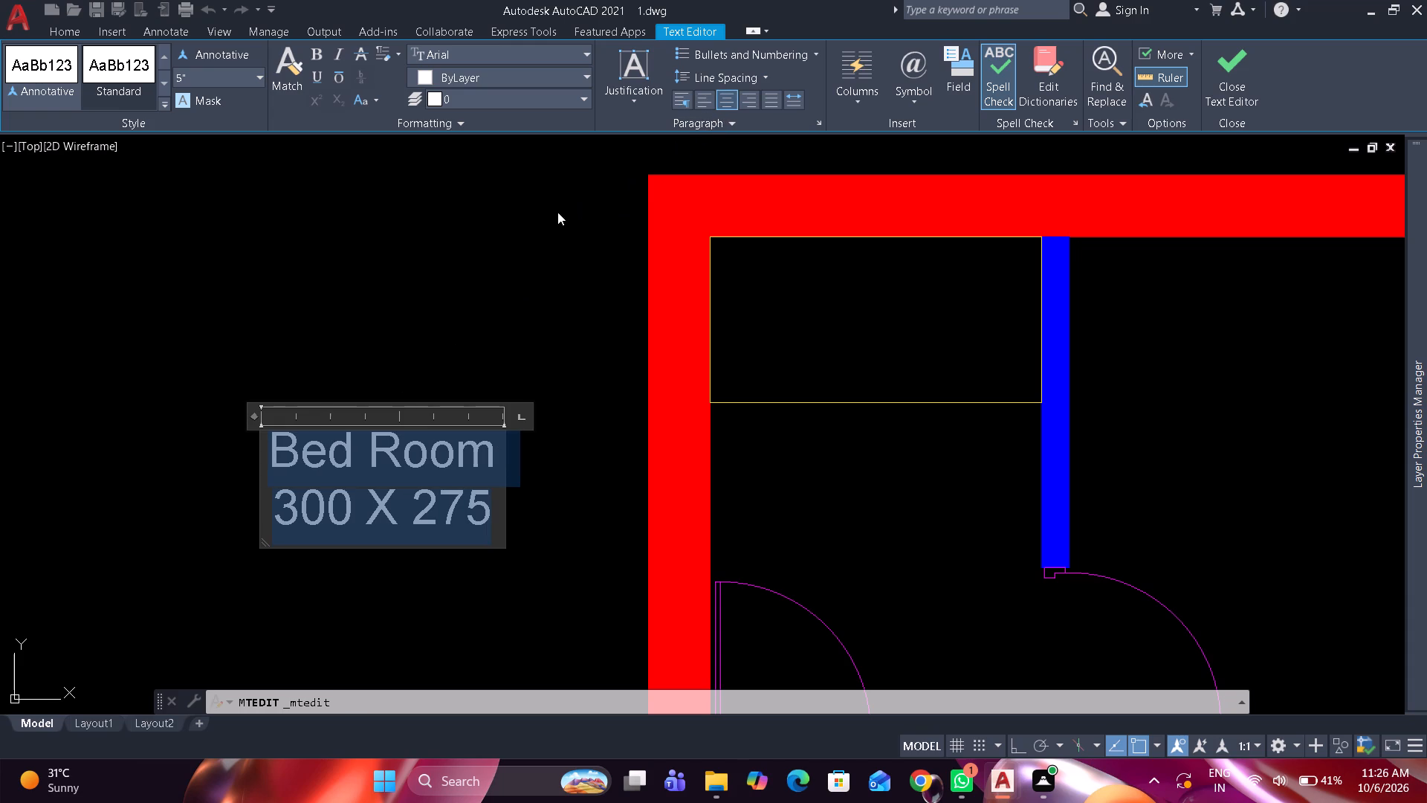
Replace the label's entire text with "Dressing" and start a second line.
key(shift+d)
key(r)
key(e)
key(s)
key(s)
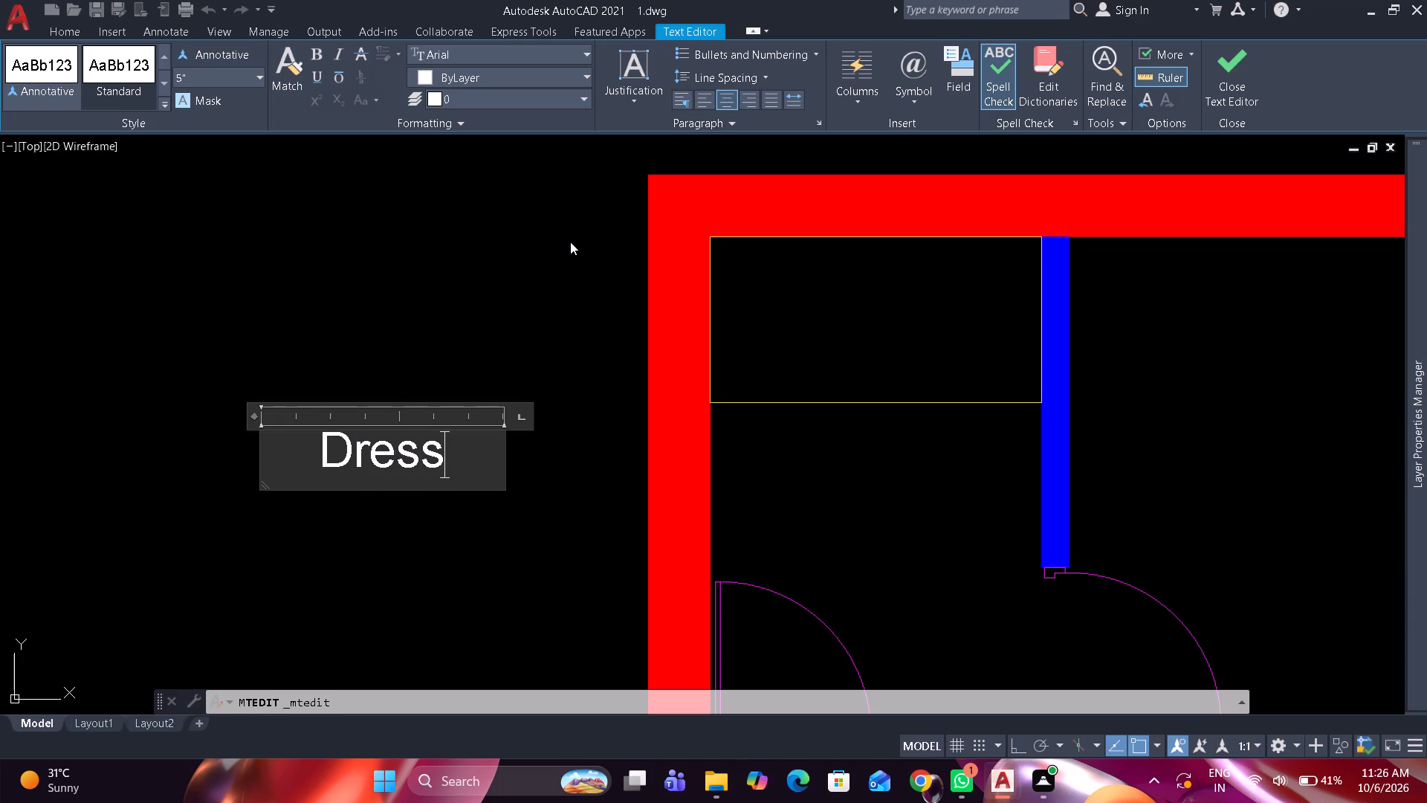
key(i)
key(n)
key(g)
key(Return)
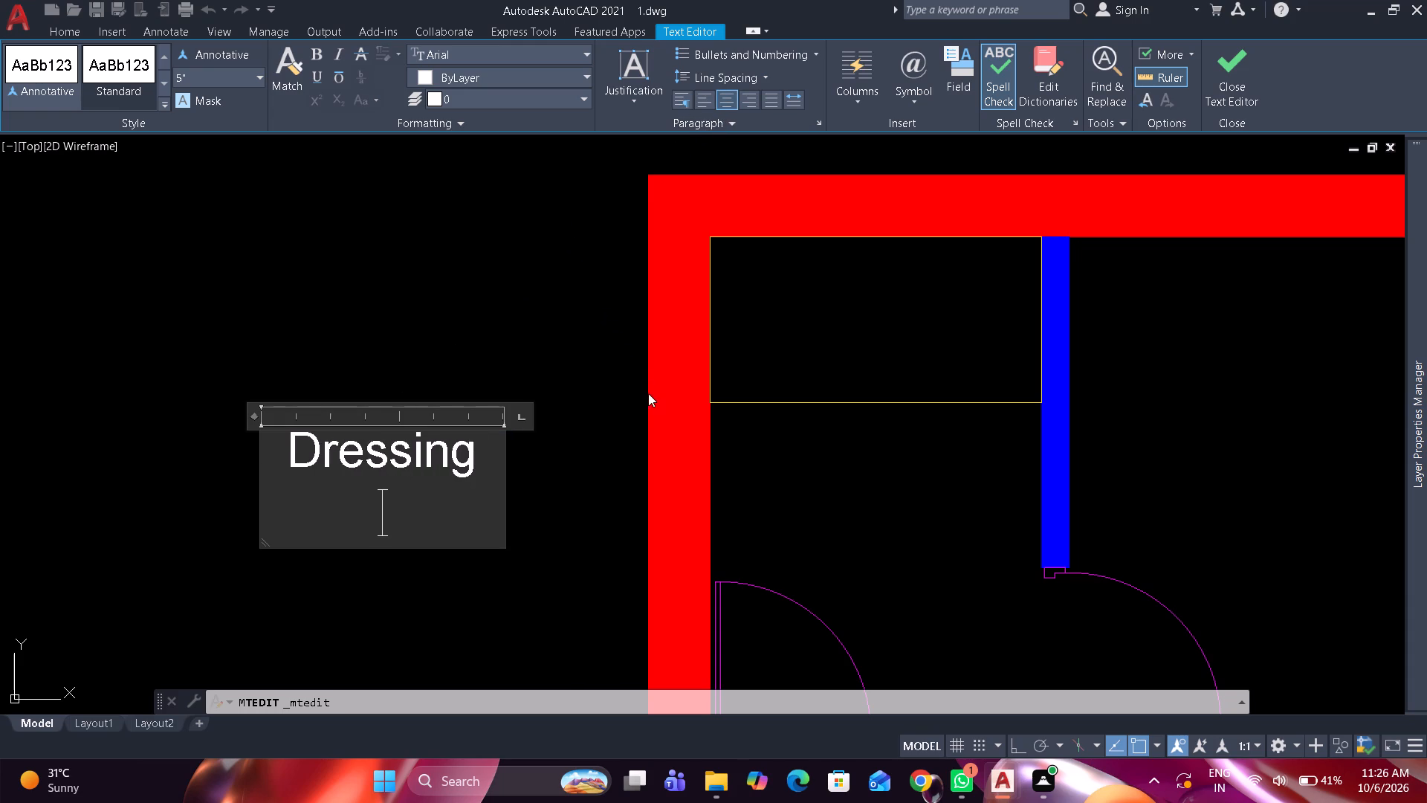
Enter the room size 4'0" x 6'0" as the Dressing label's second line and finish editing the text.
key(4)
key(apostrophe)
key(0)
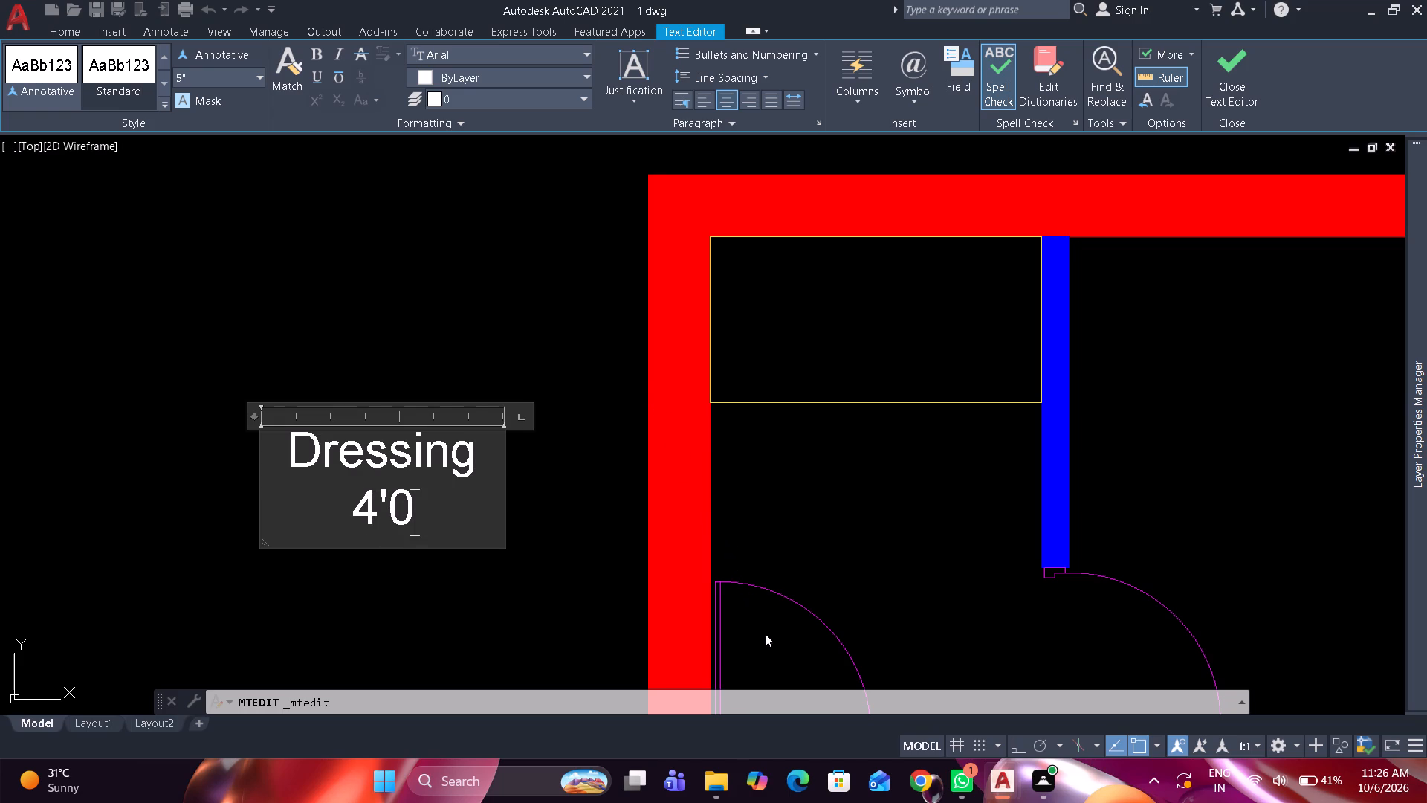
key(shift+quotedbl)
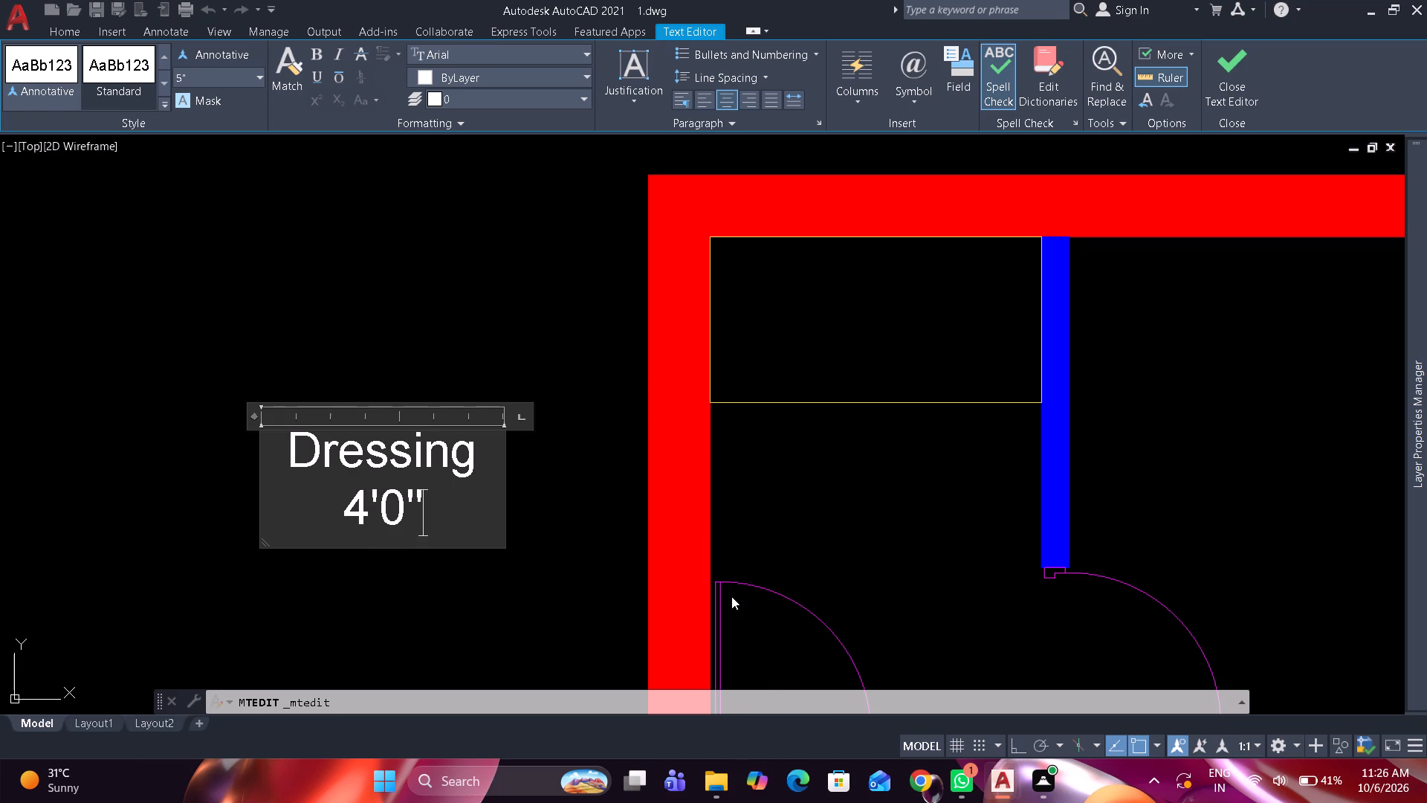
key(space)
text(X)
key(space)
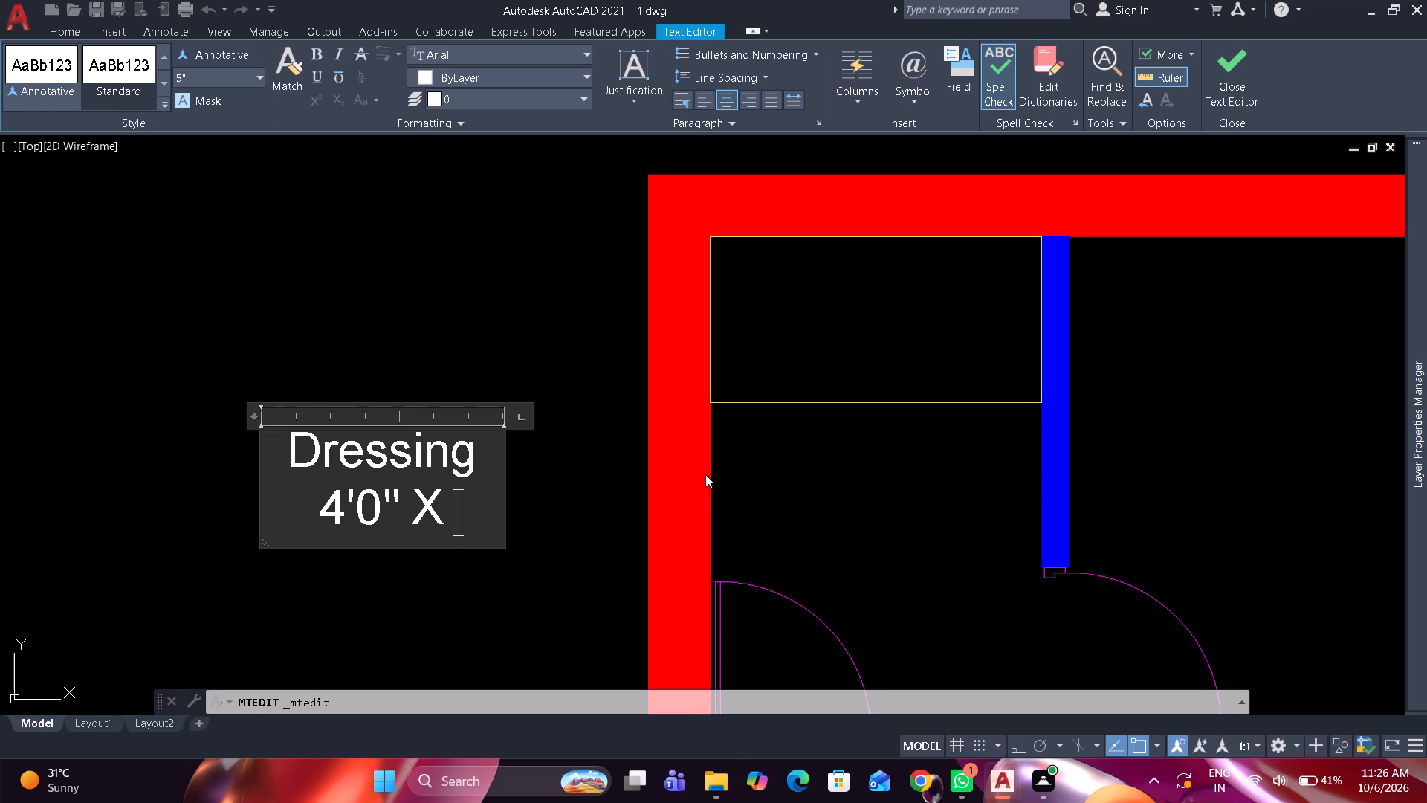
key(BackSpace)
key(BackSpace)
key(x)
key(space)
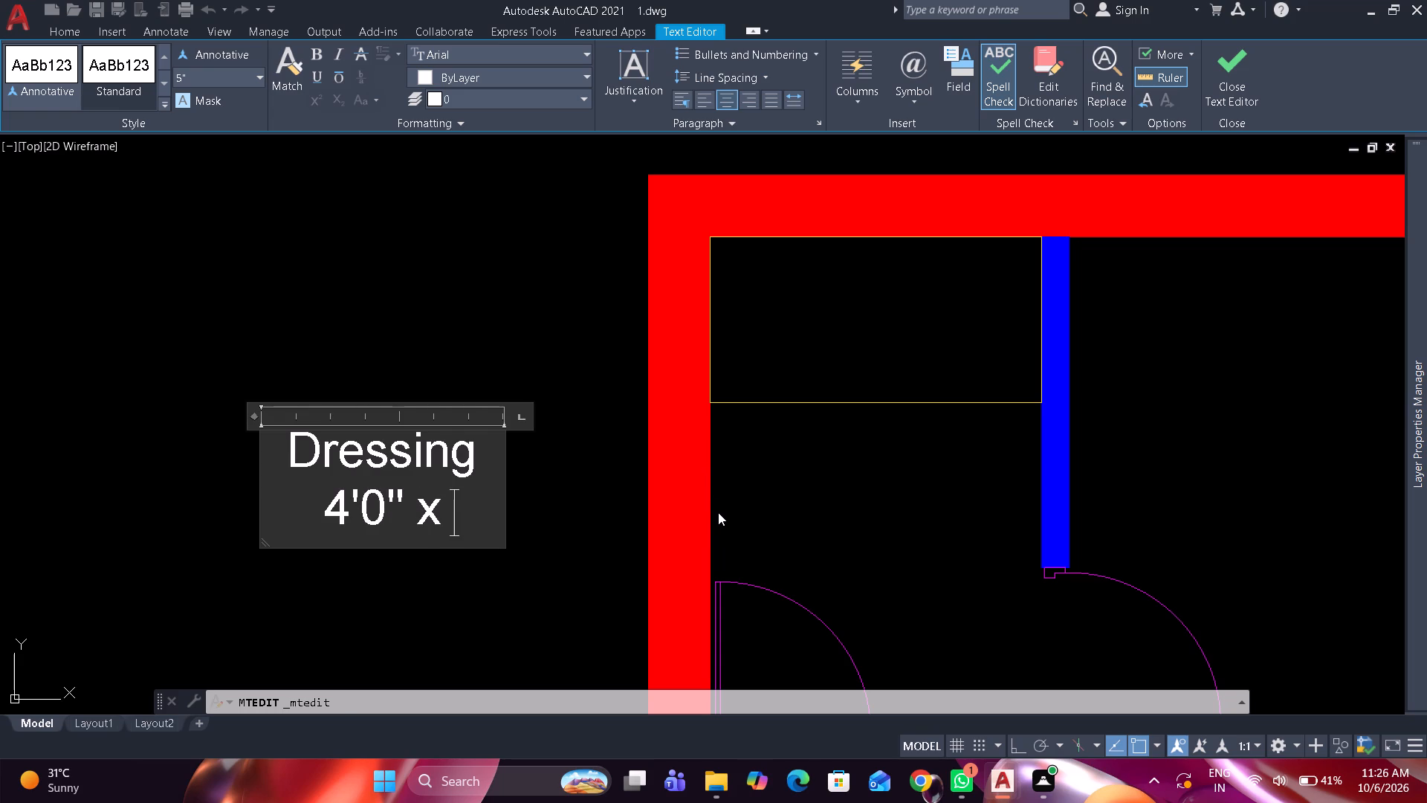
key(6)
key(apostrophe)
key(0)
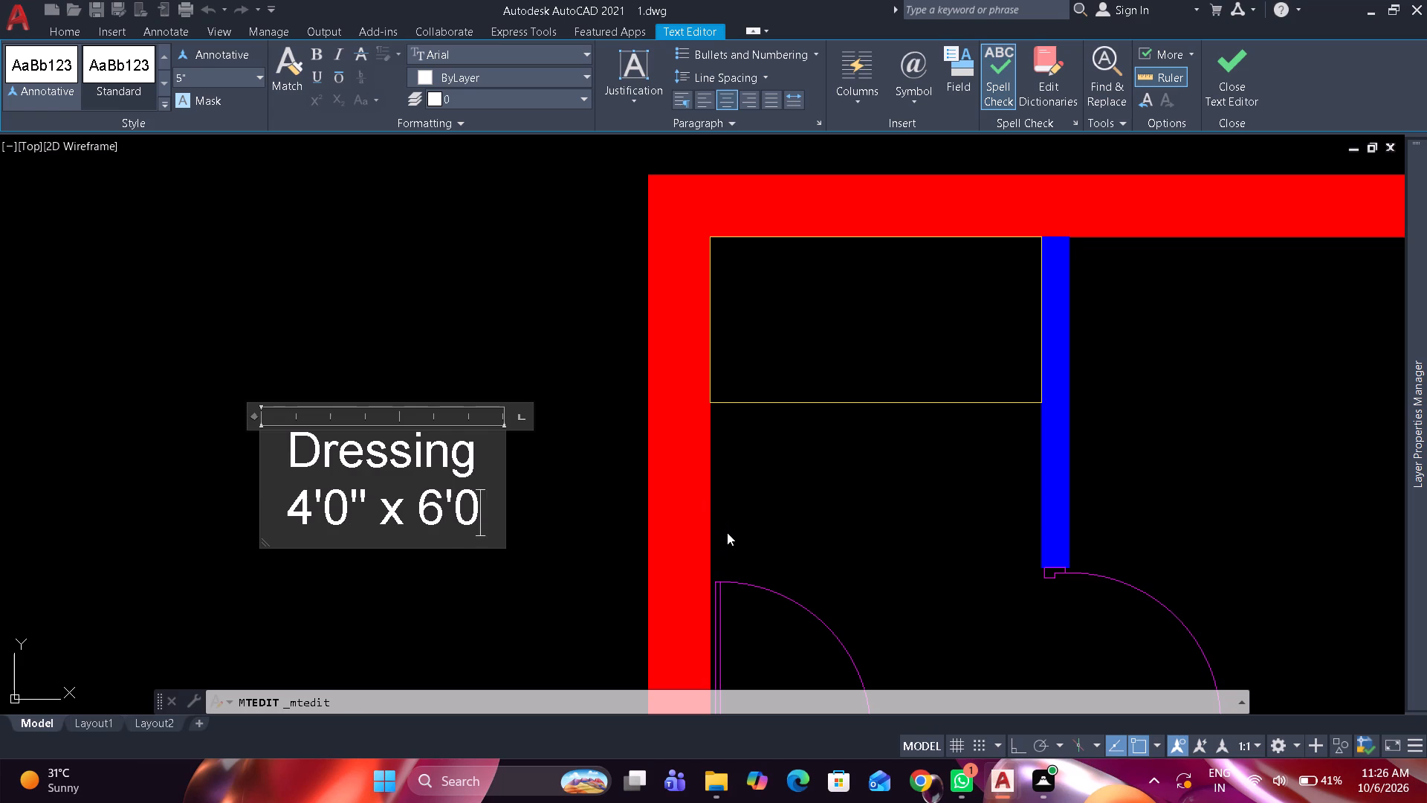
key(shift+quotedbl)
click(514, 579)
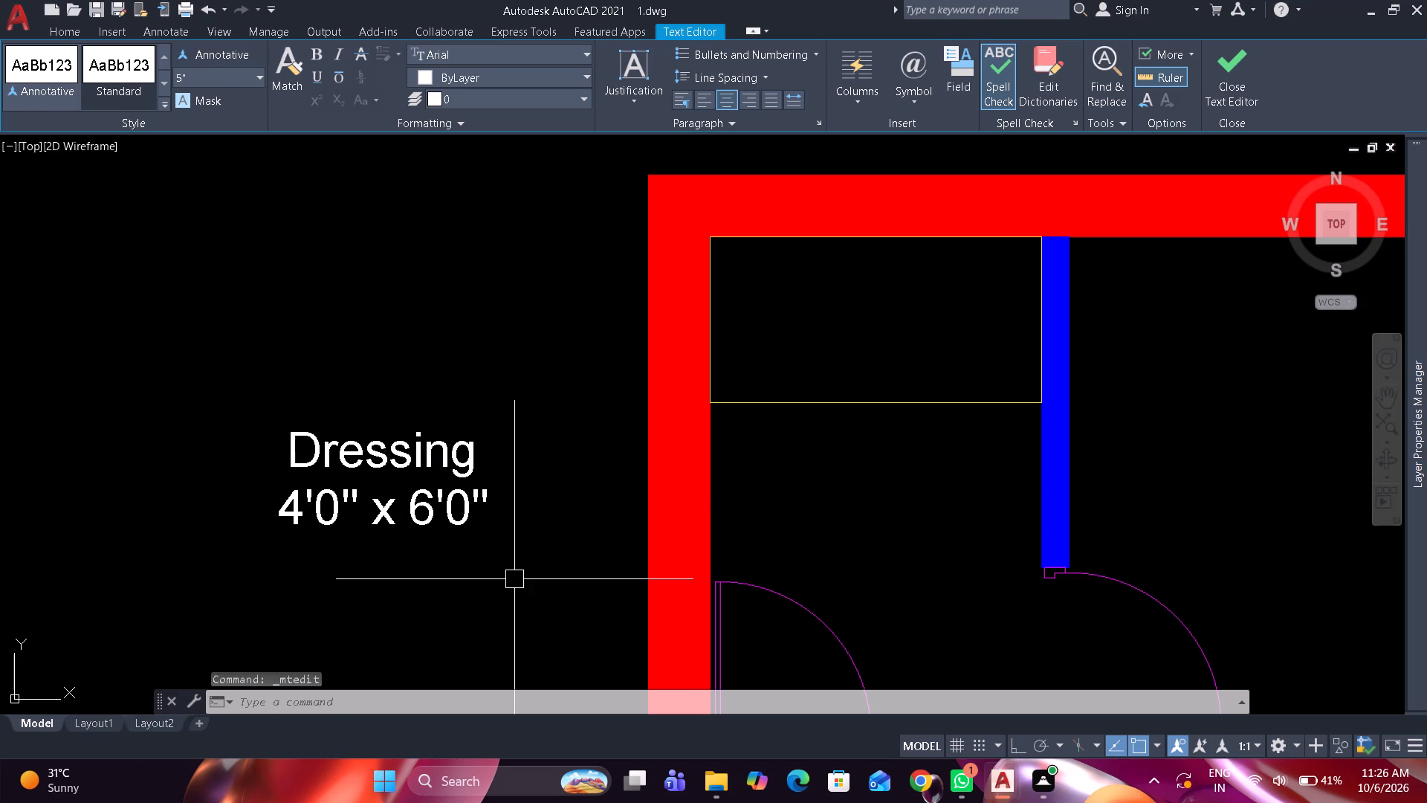
Move the Dressing label into the small corner room, just below the yellow furniture rectangle.
click(450, 520)
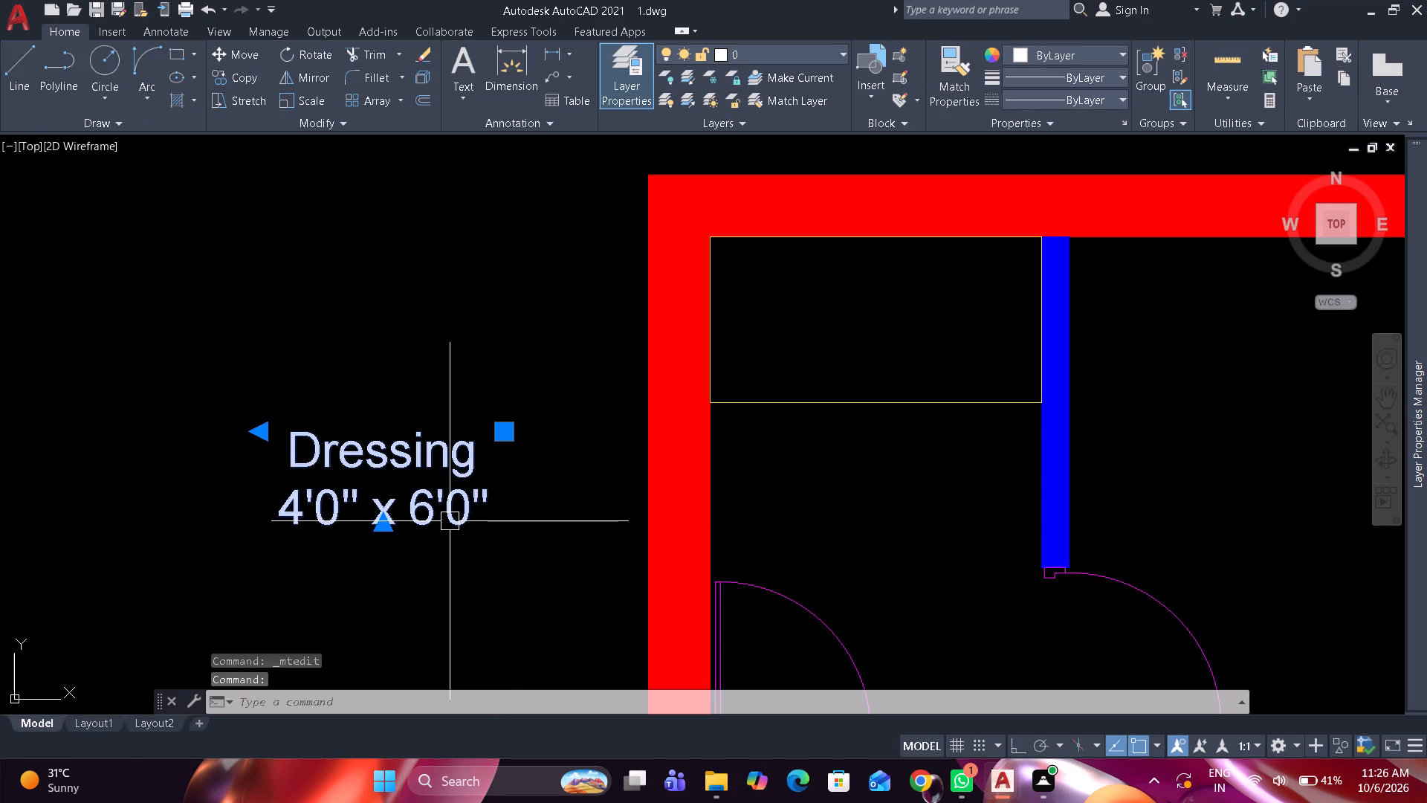
drag(441, 519, 934, 528)
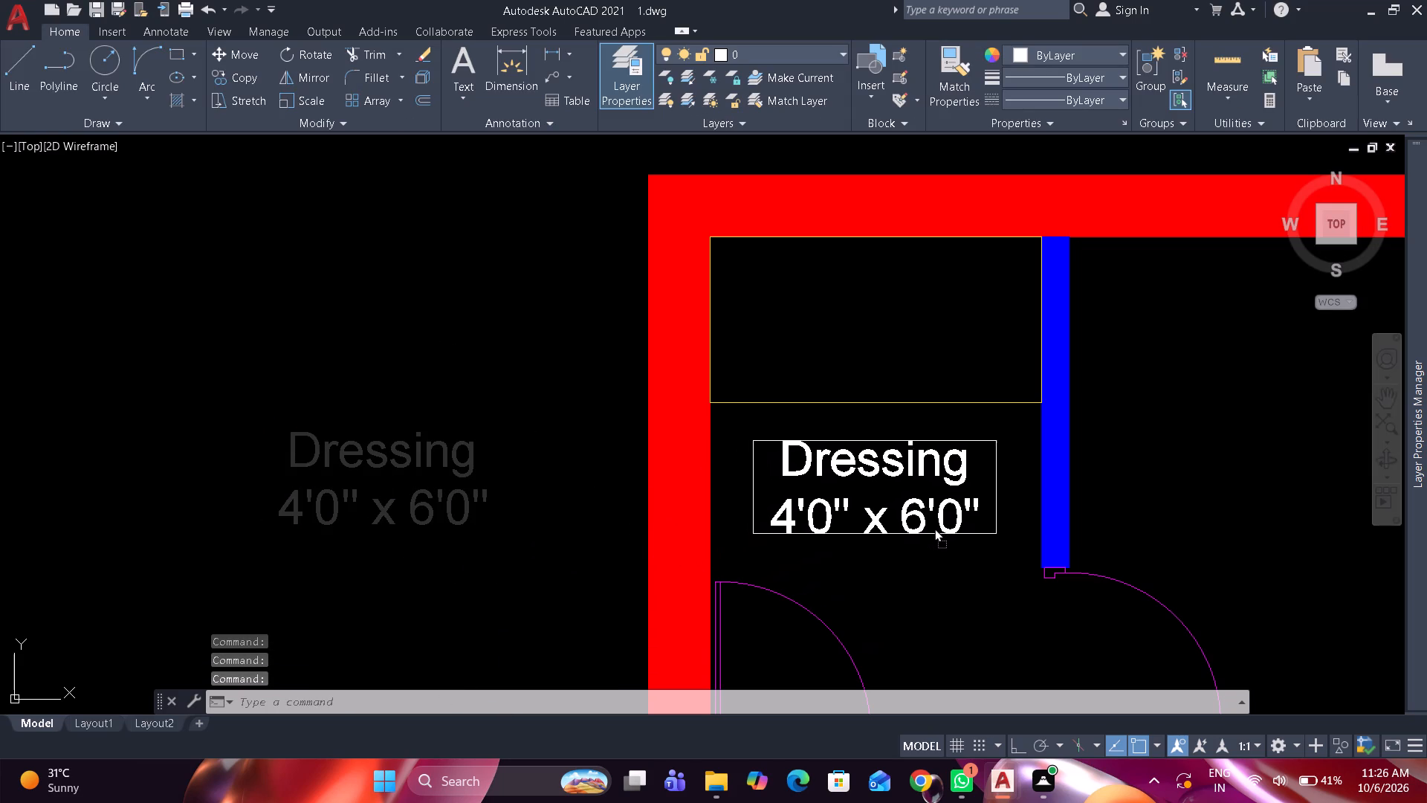
drag(934, 528, 938, 528)
Create a new layer named Text-T18.
scroll(771, 296, down, 3)
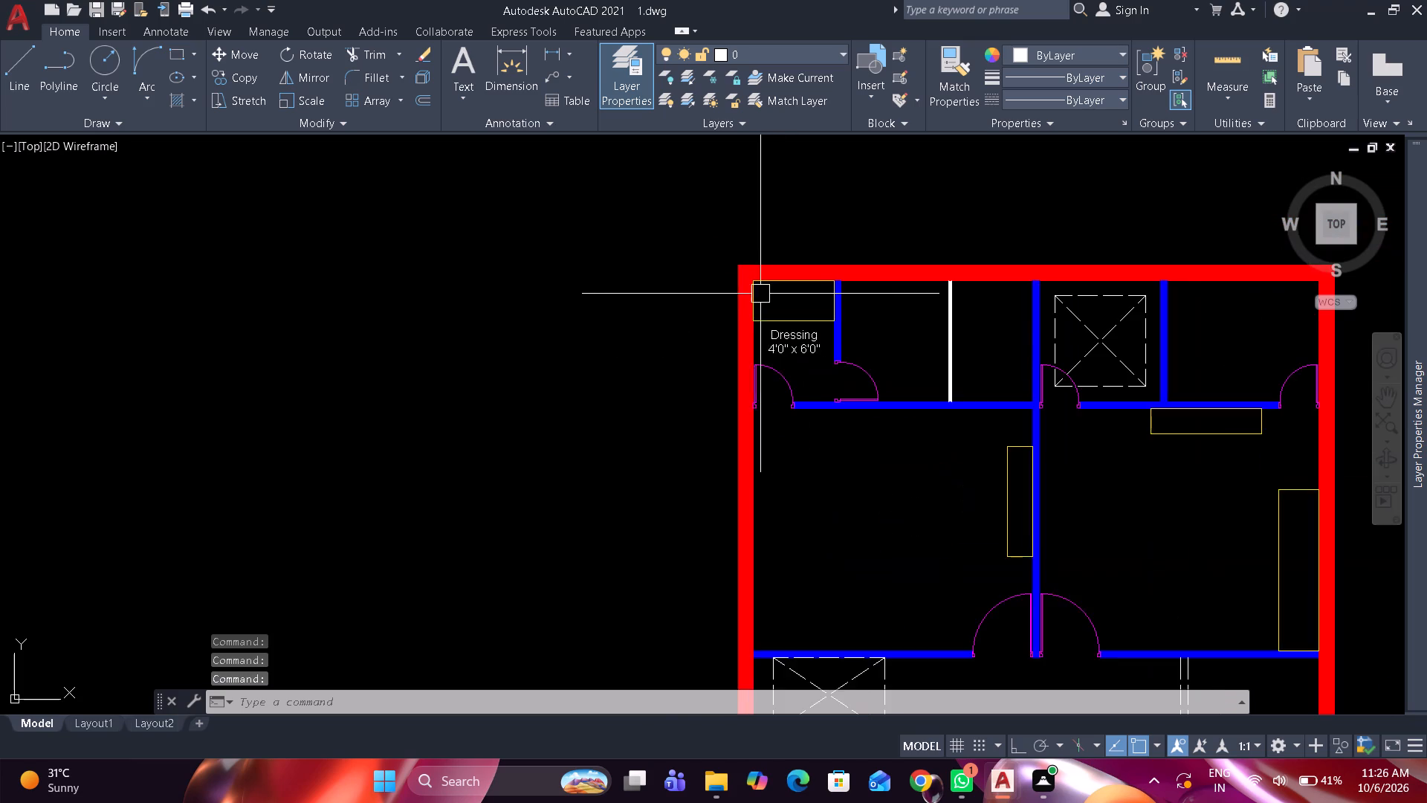
middle_drag(742, 294, 475, 295)
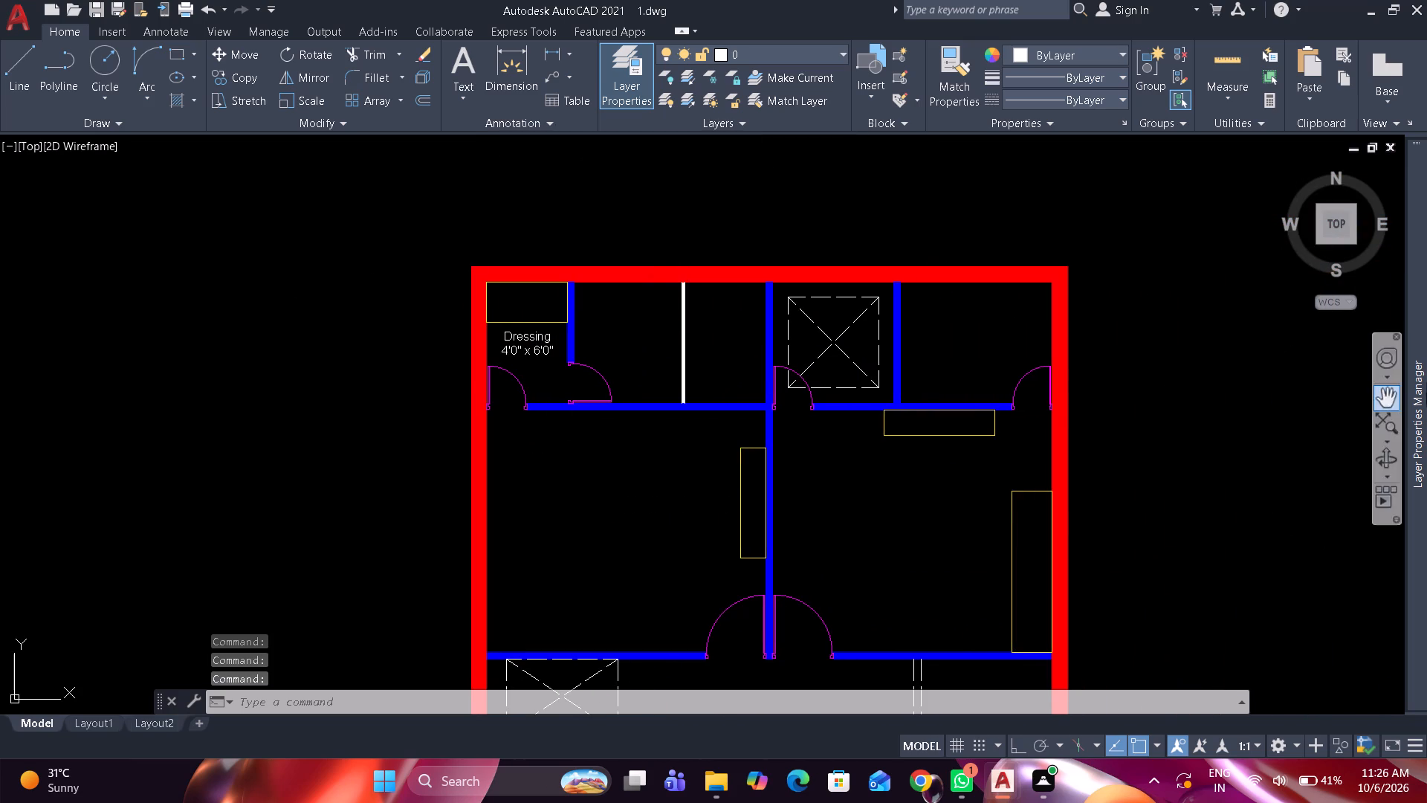
click(1418, 327)
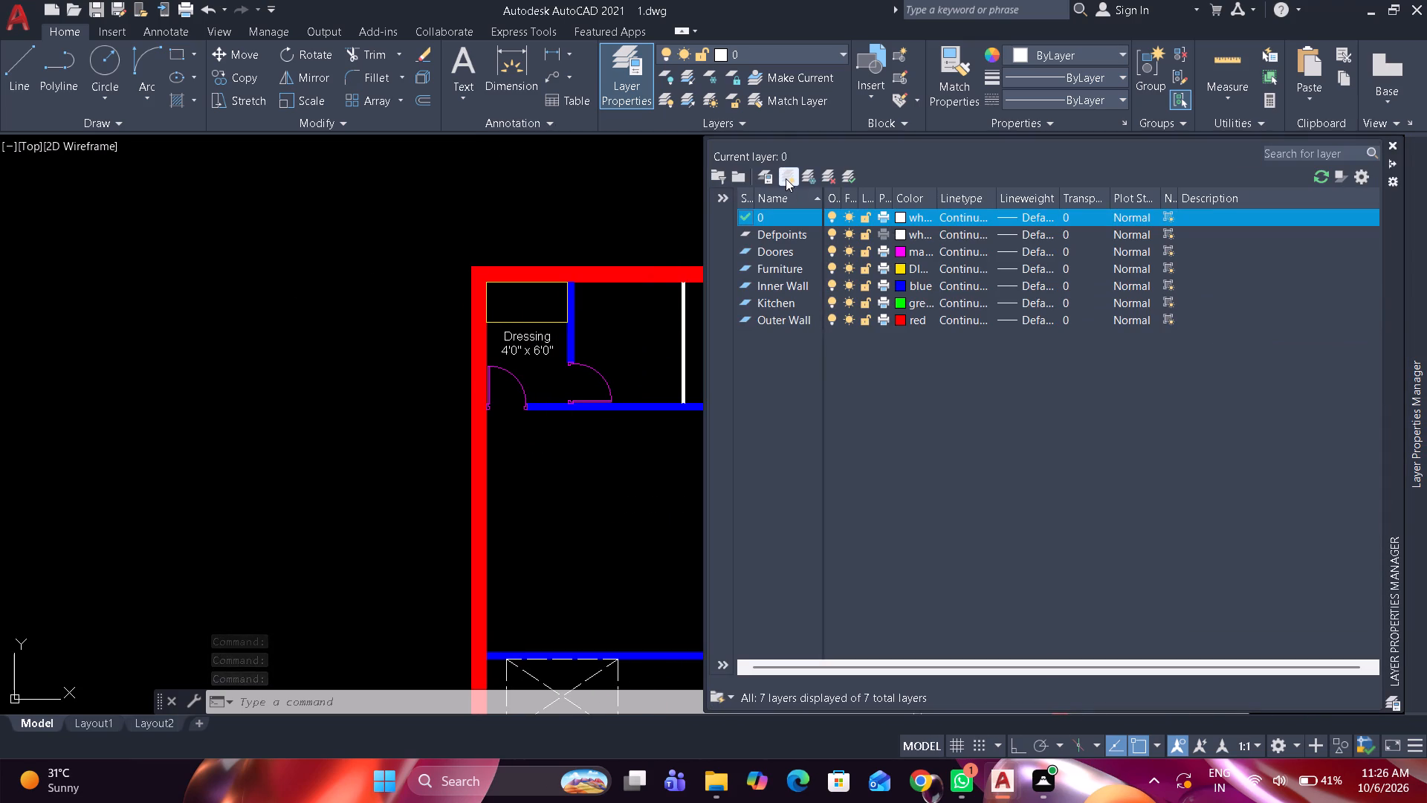
click(784, 177)
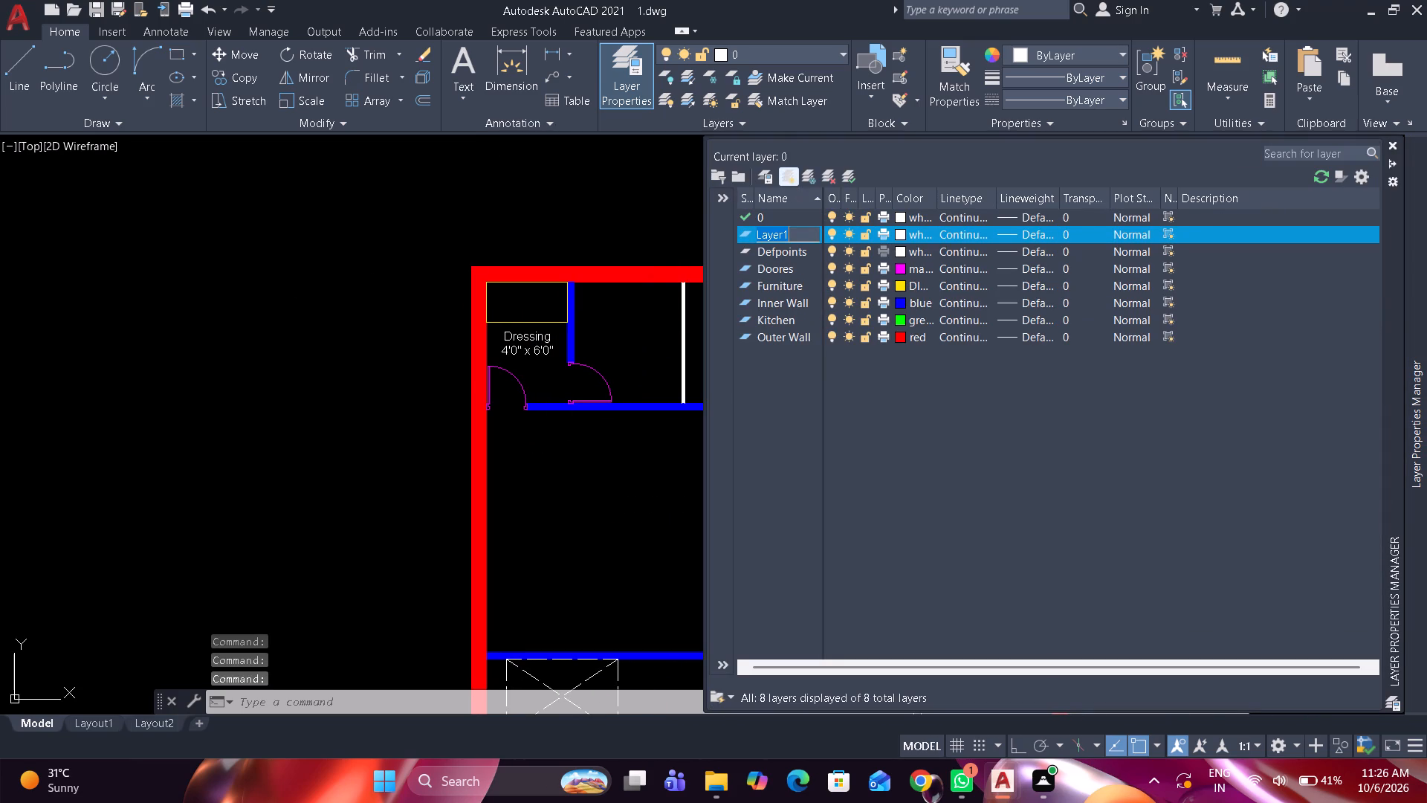
key(shift+t)
key(e)
key(x)
key(t)
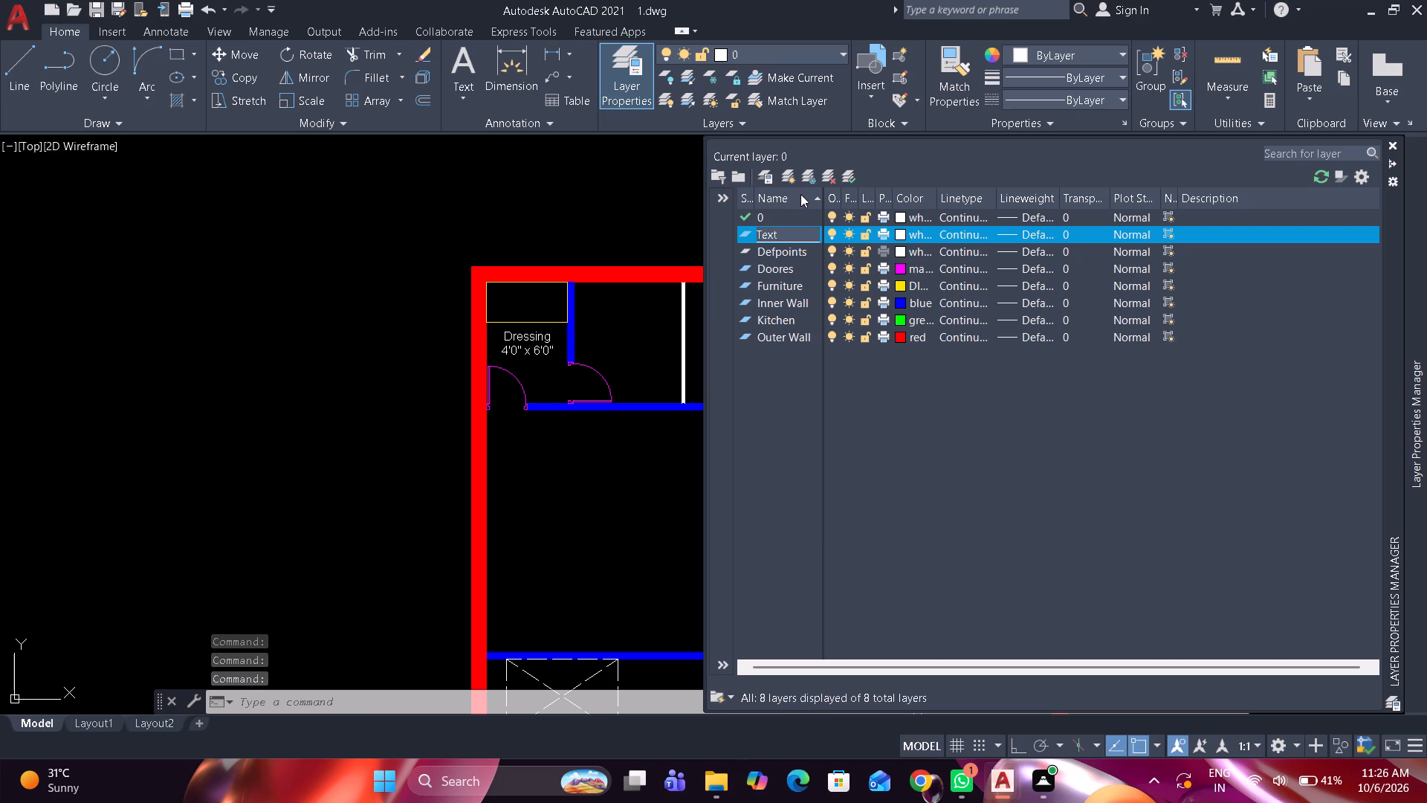
key(minus)
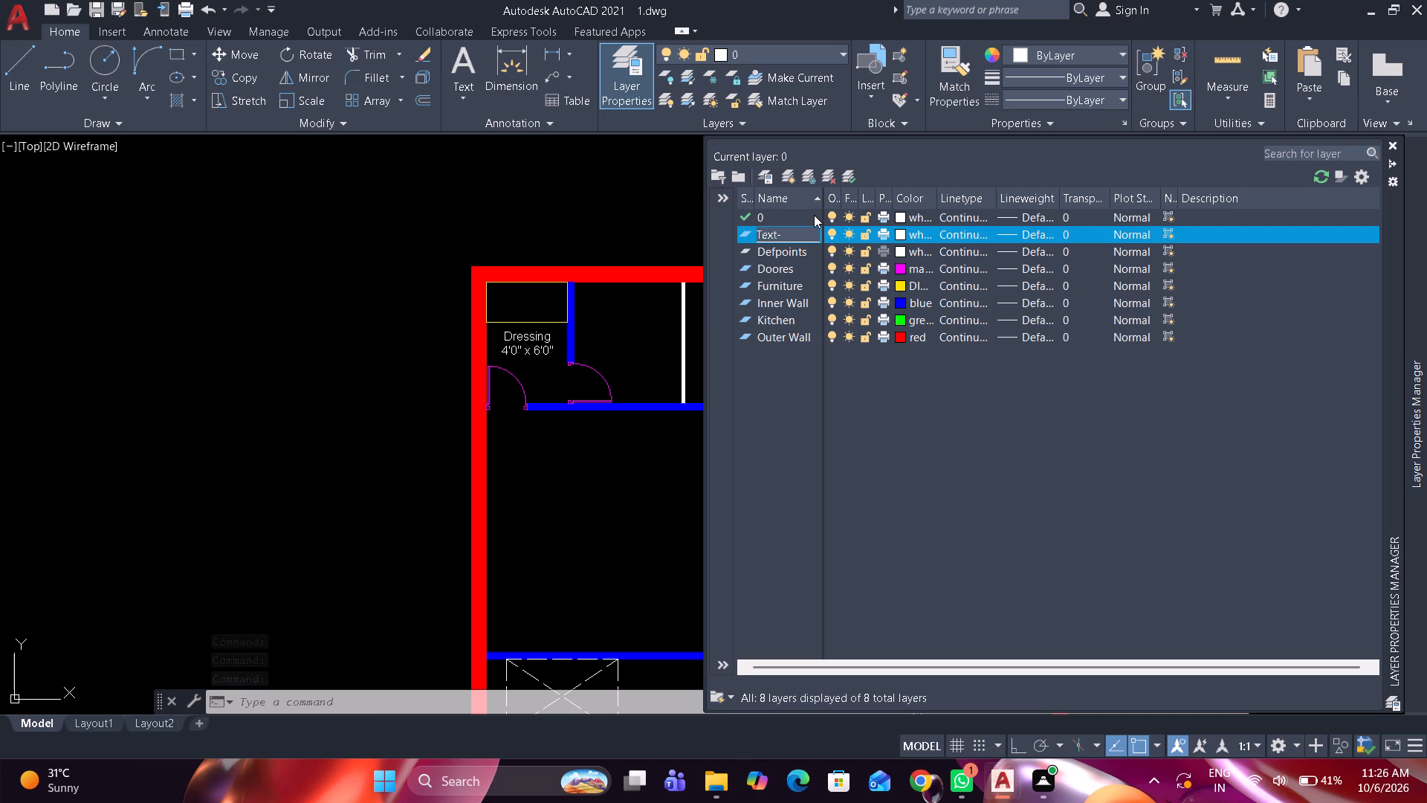
key(shift+t)
key(1)
key(8)
key(Return)
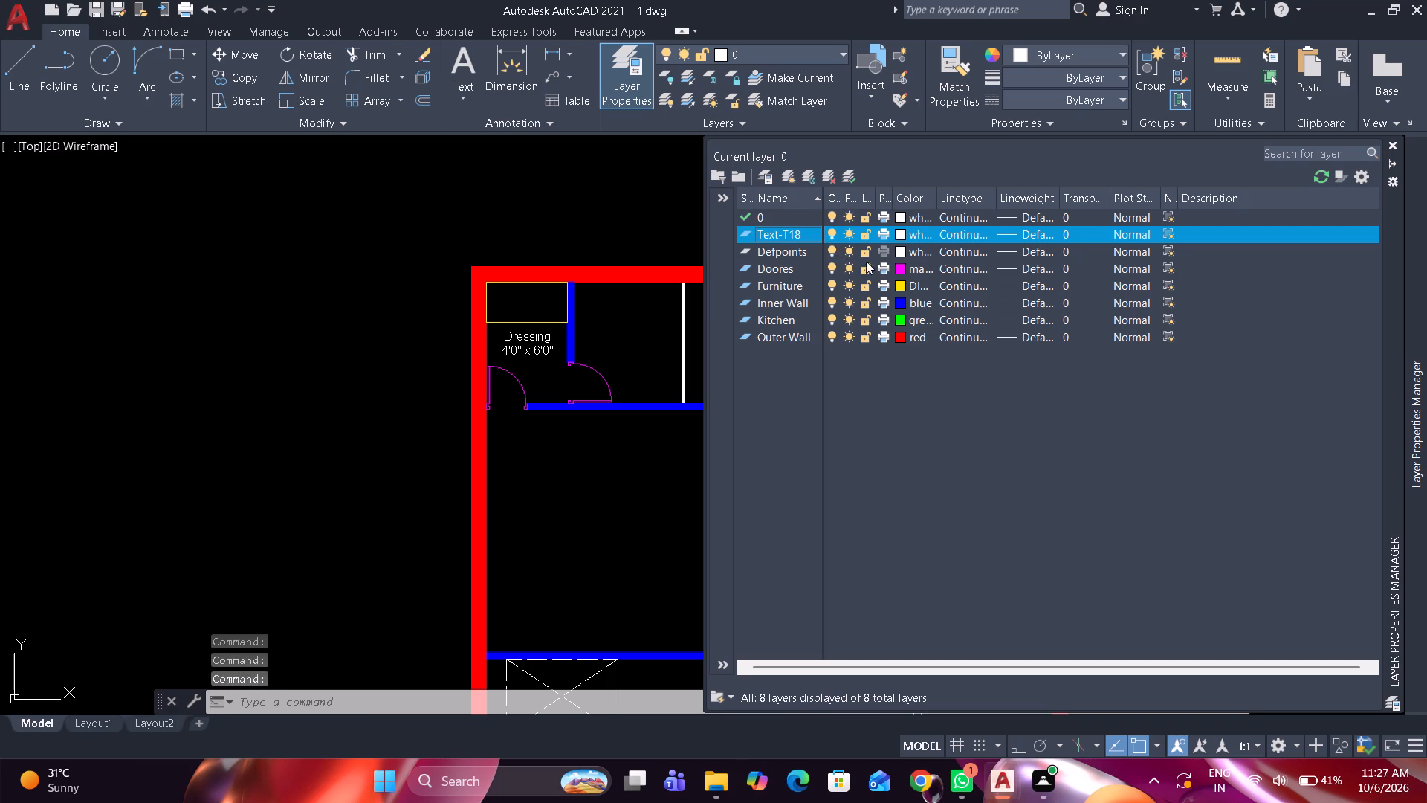
Set the Text-T18 layer's lineweight to 0.18 mm.
click(1030, 235)
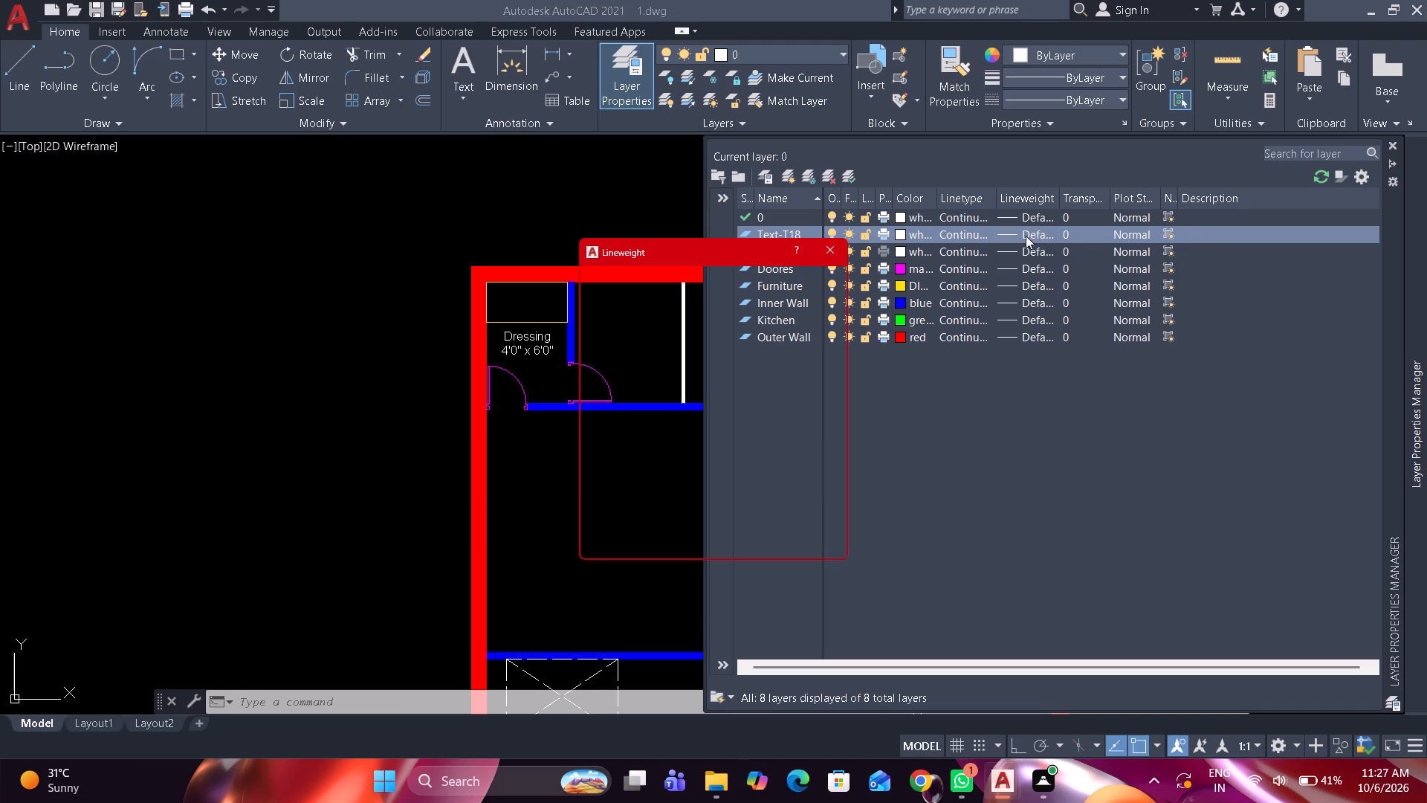
click(701, 411)
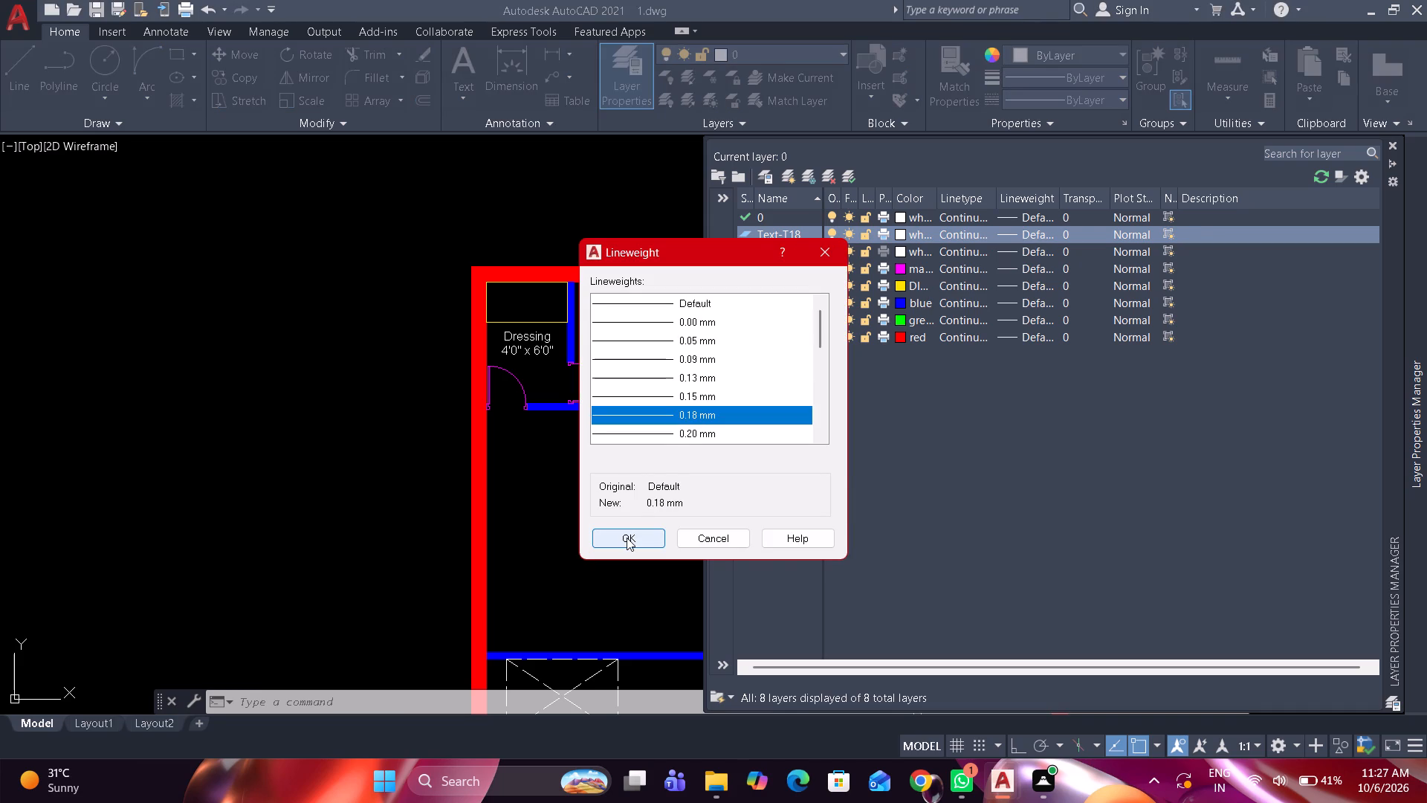
click(627, 538)
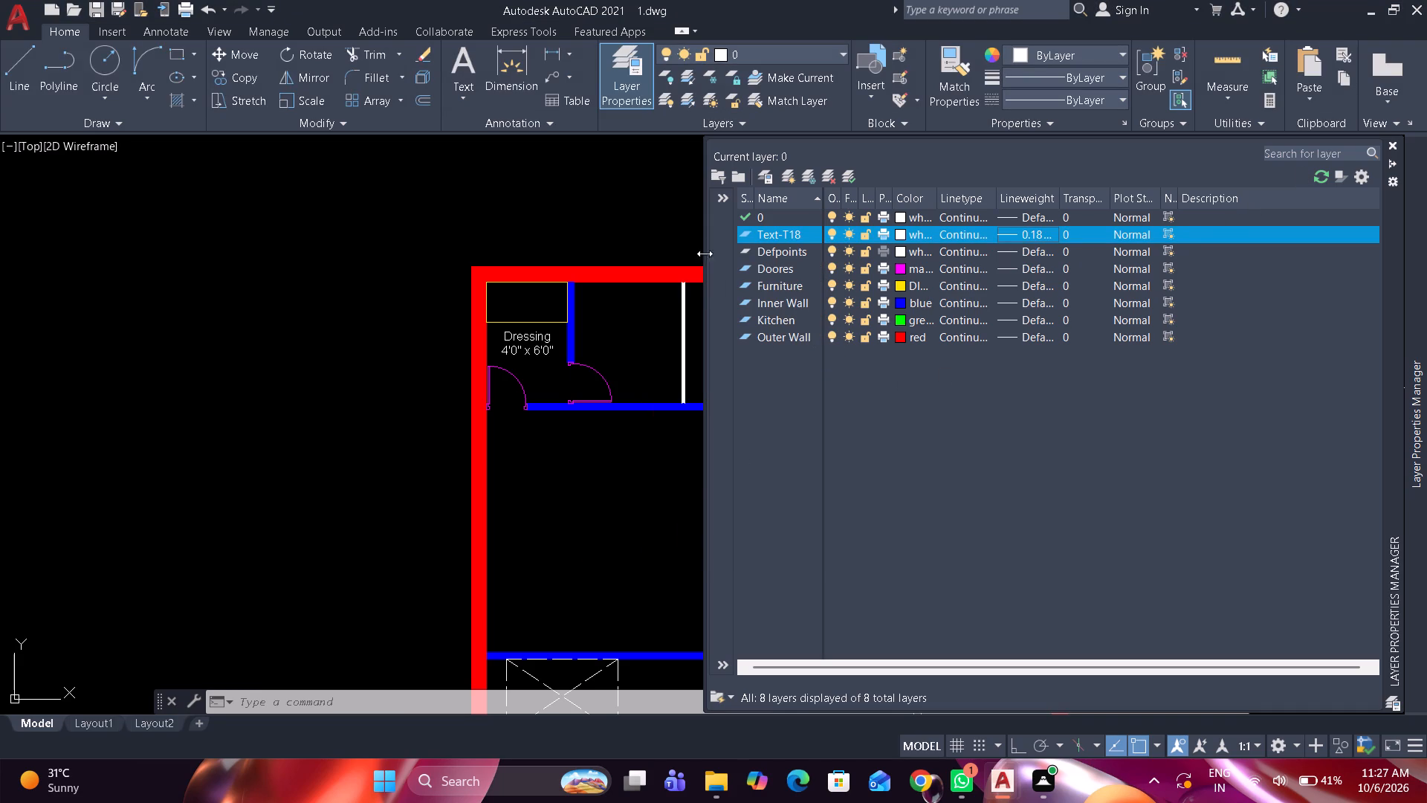
Assign the Dressing label to the Text-T18 layer and make that layer current.
click(543, 343)
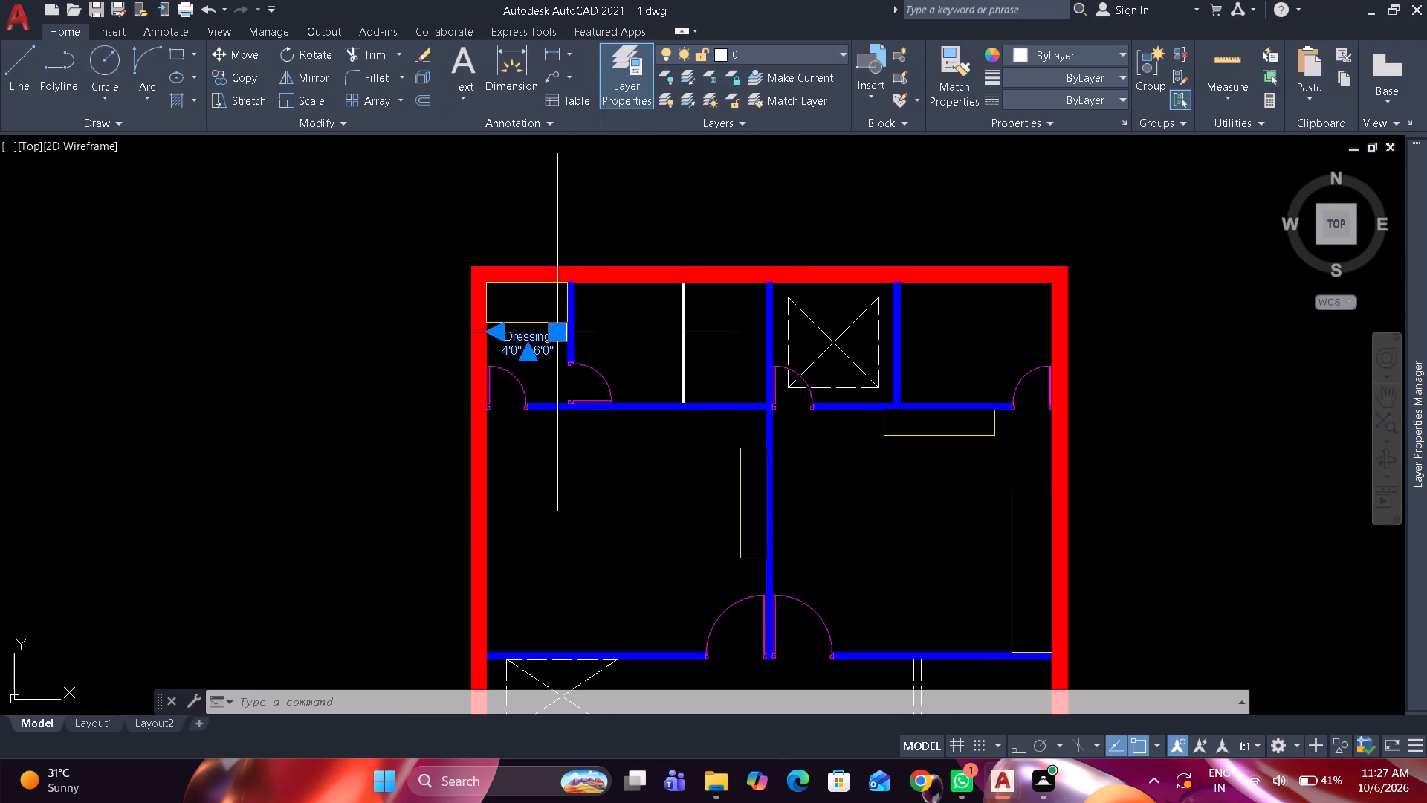
click(774, 46)
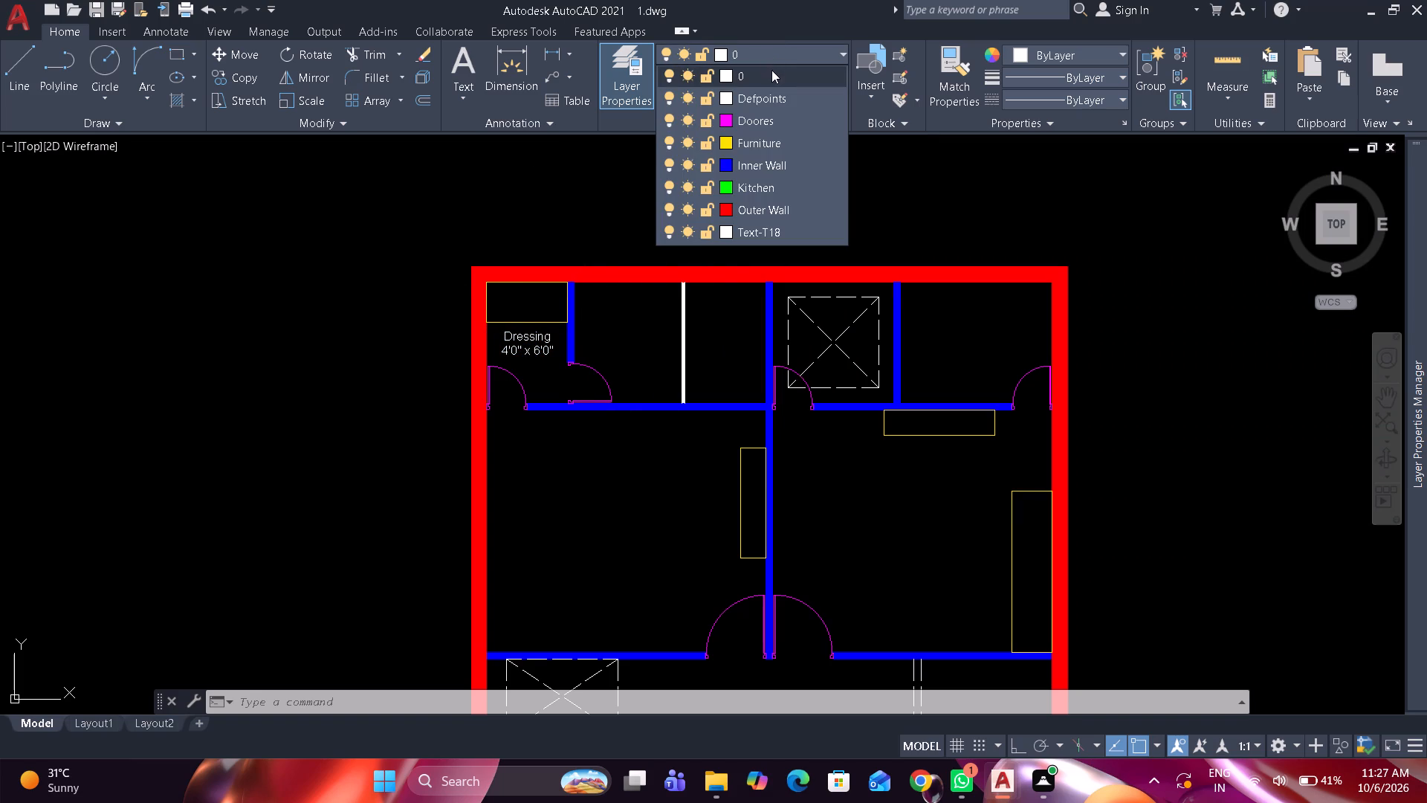
click(758, 234)
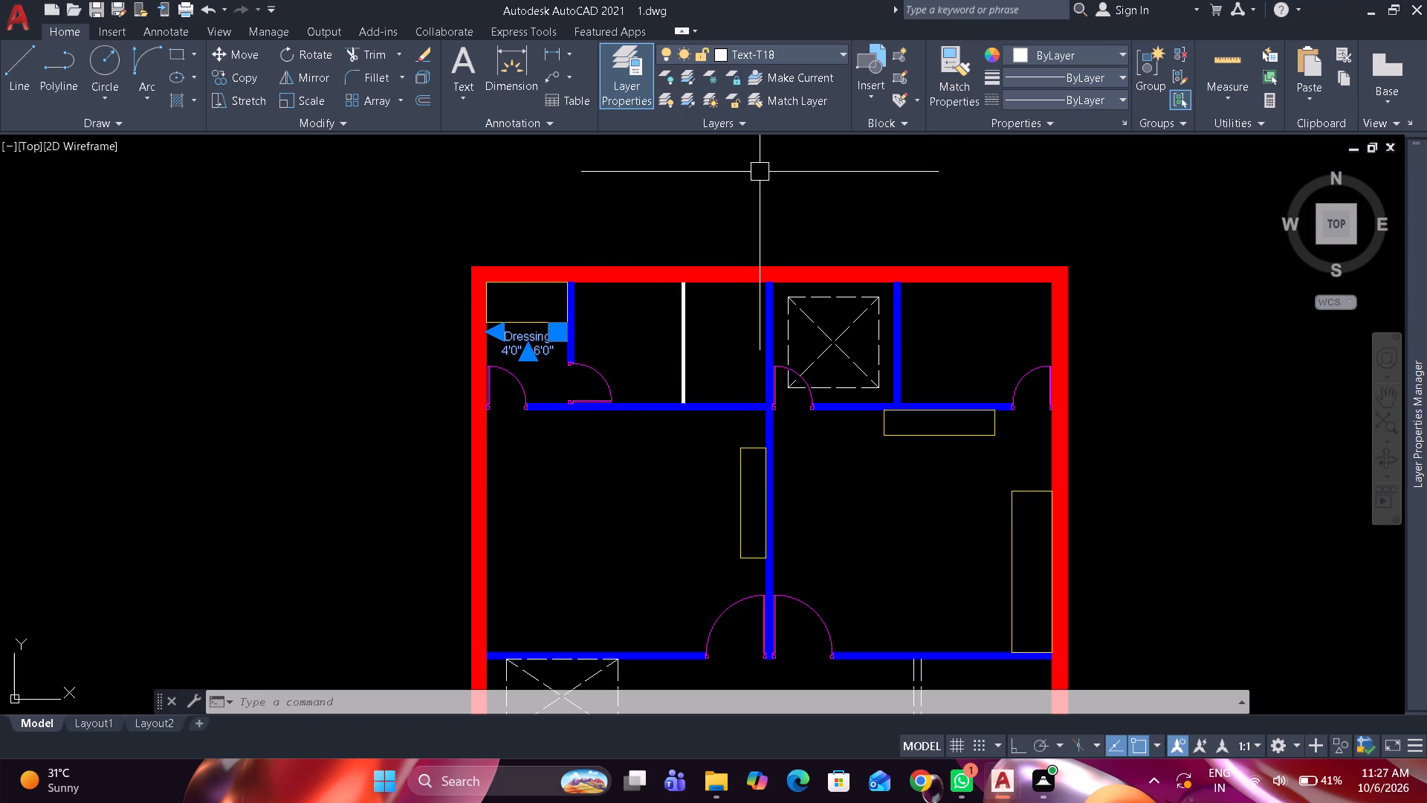
click(793, 84)
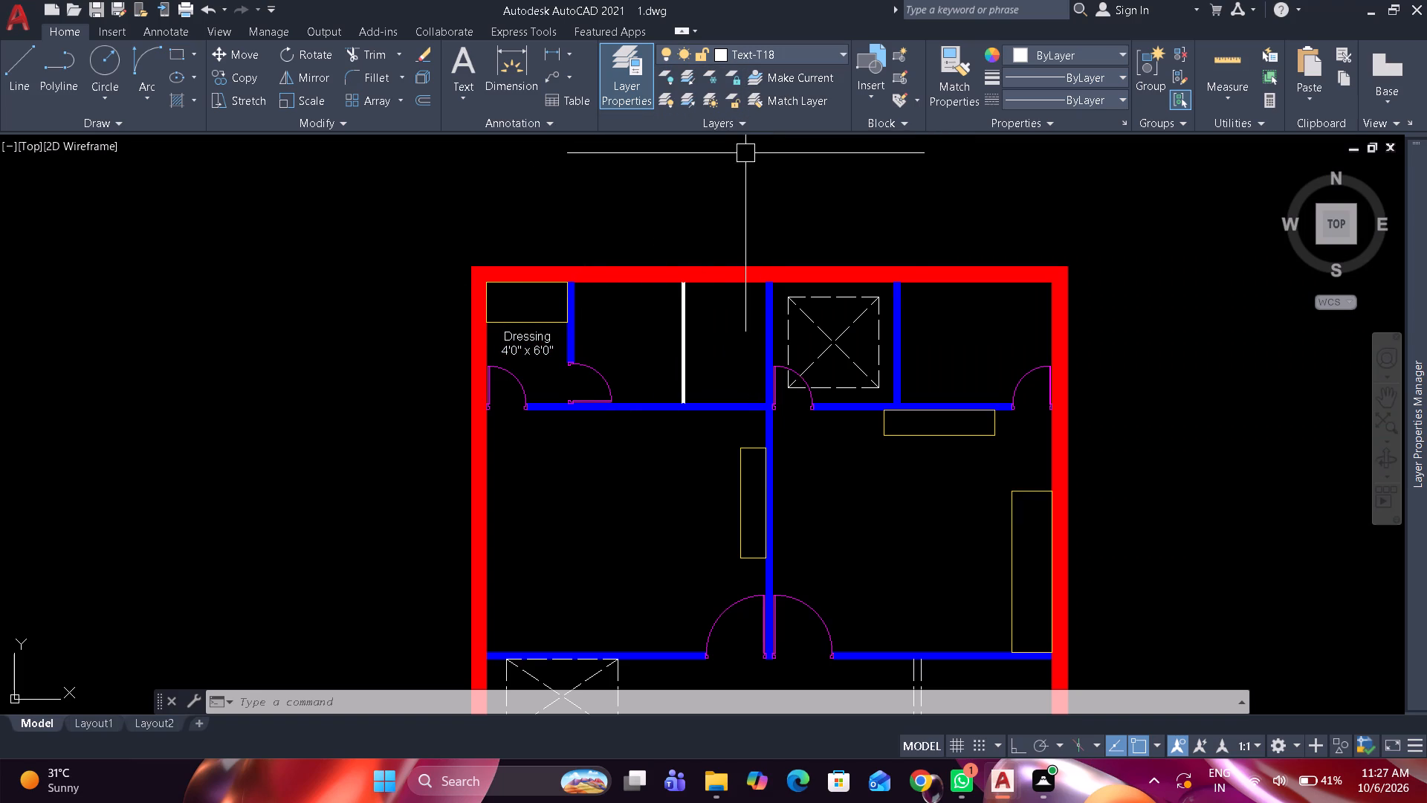
key(Escape)
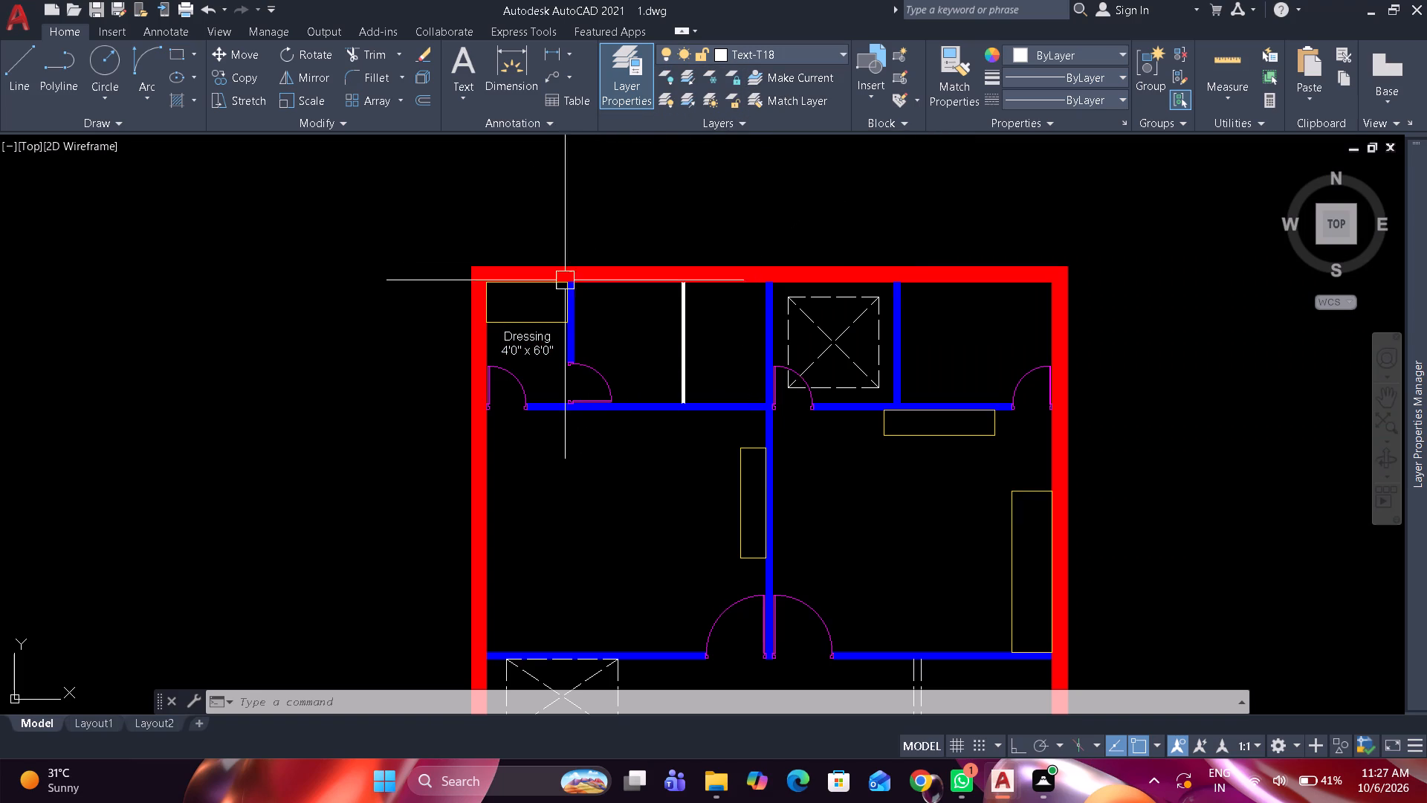
Make Furniture the current layer.
click(798, 49)
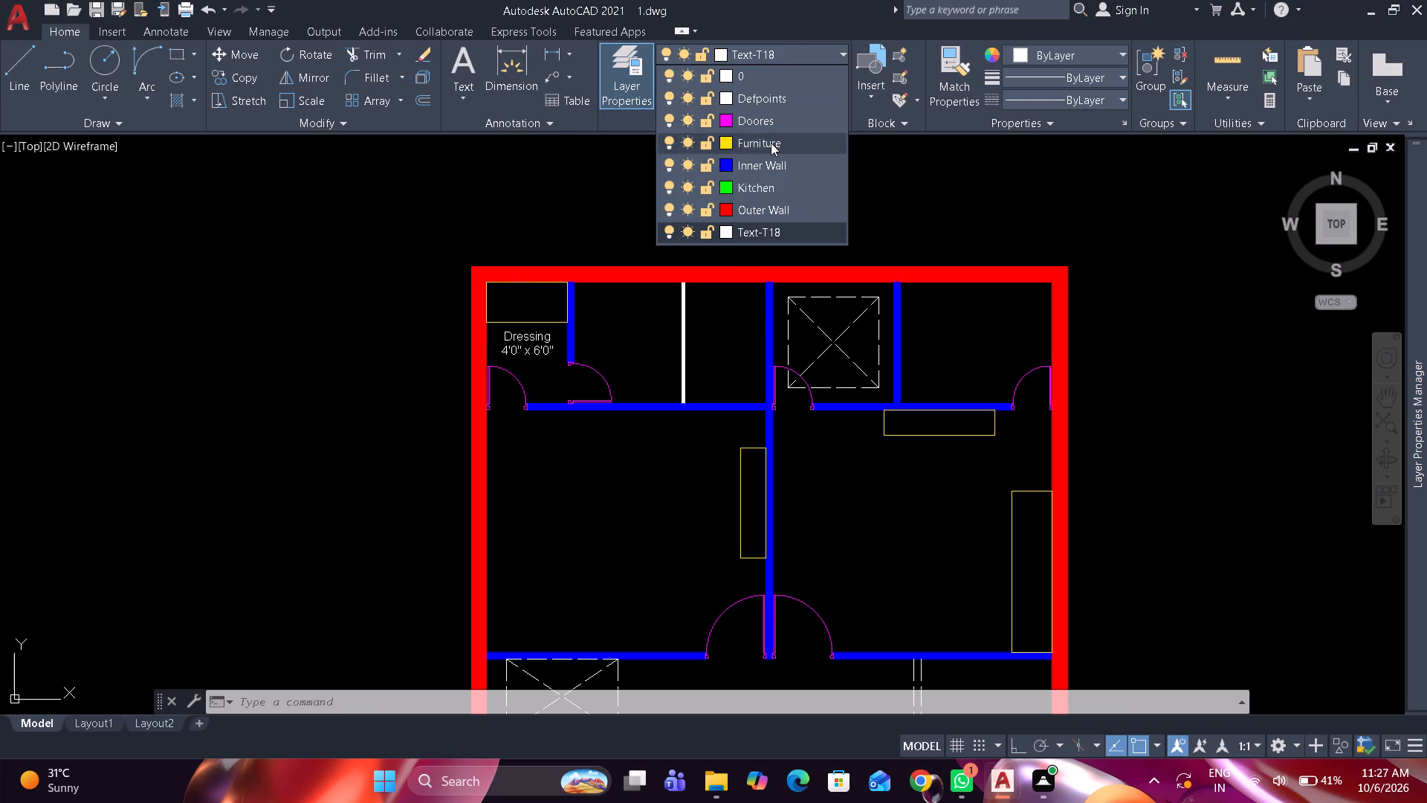
click(771, 143)
click(801, 74)
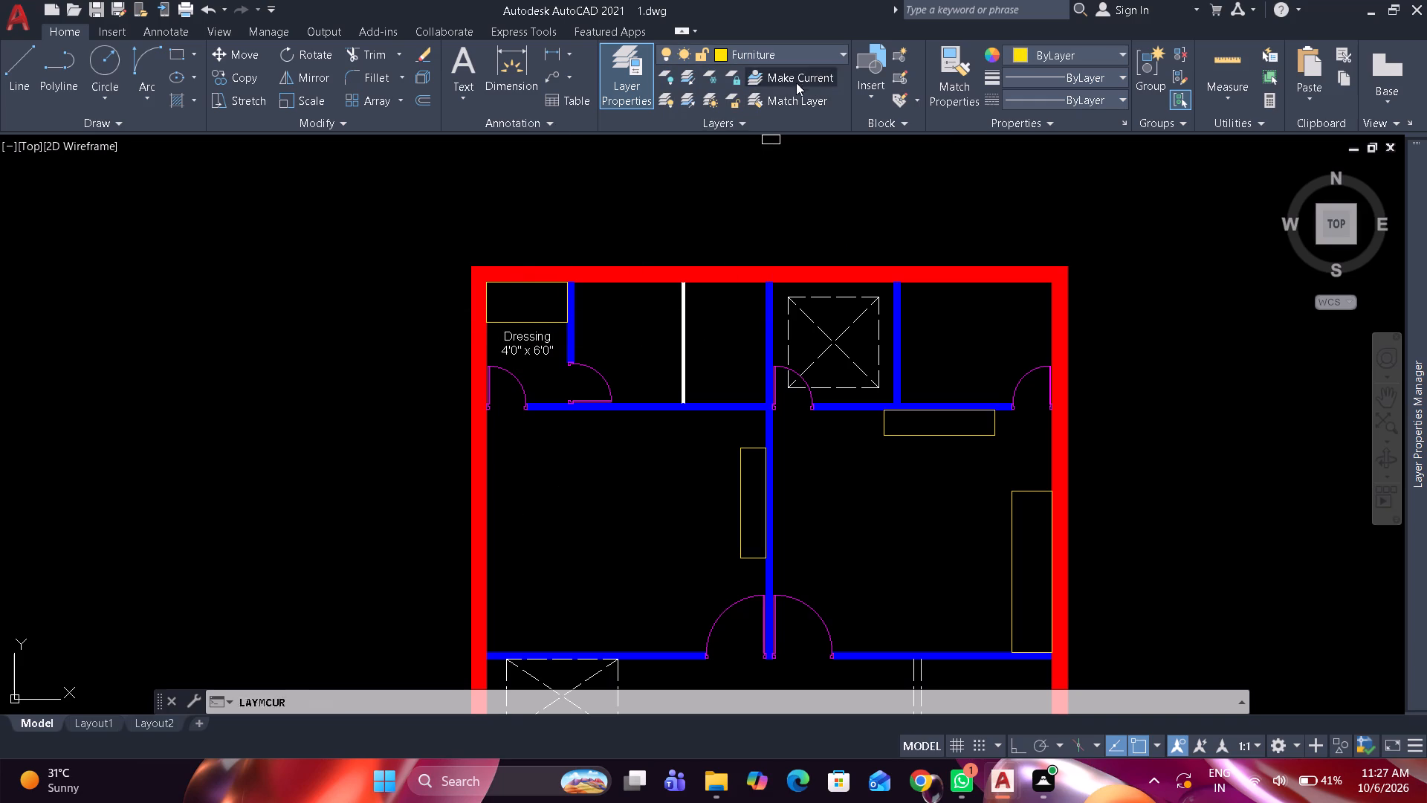
key(Escape)
key(Escape)
key(Escape)
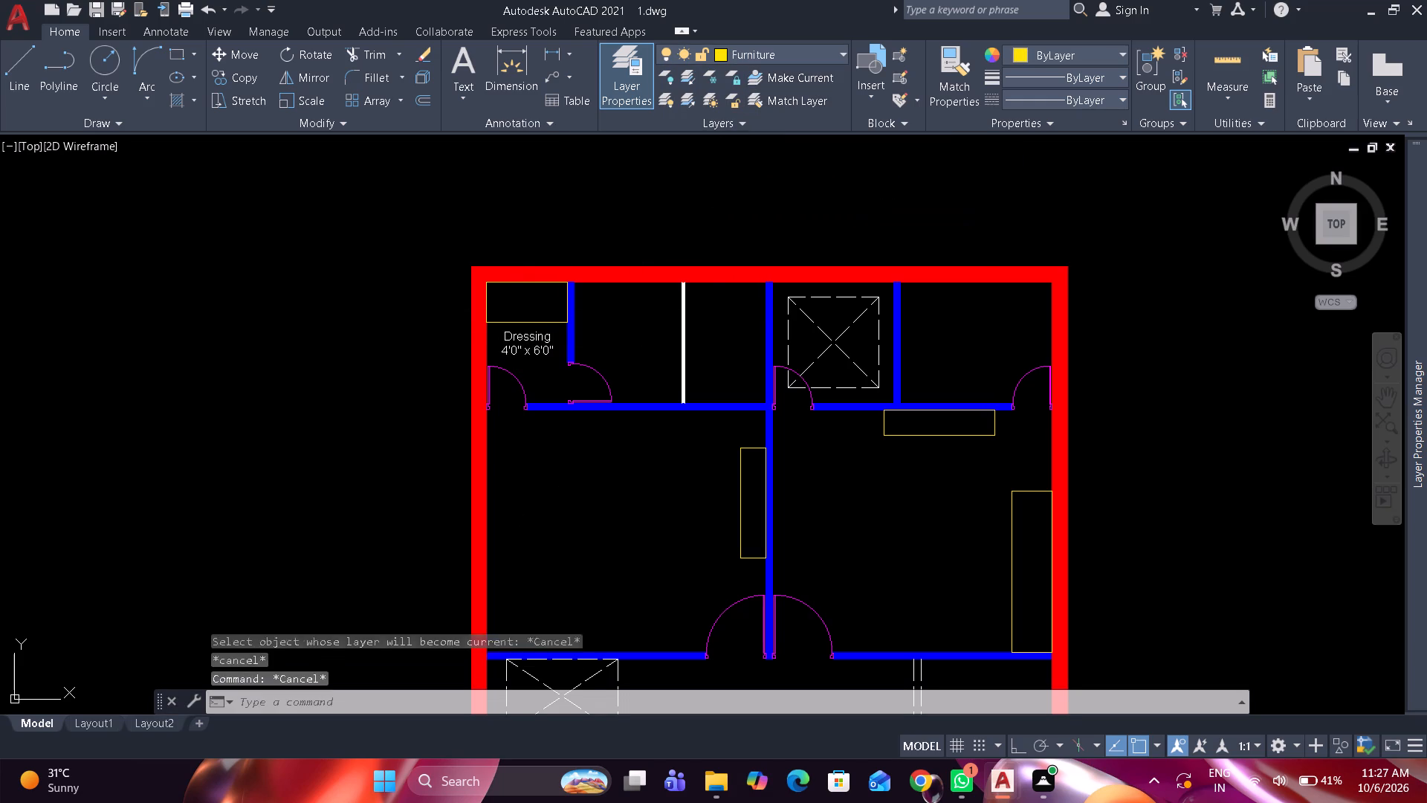
key(Escape)
key(Escape)
key(Escape)
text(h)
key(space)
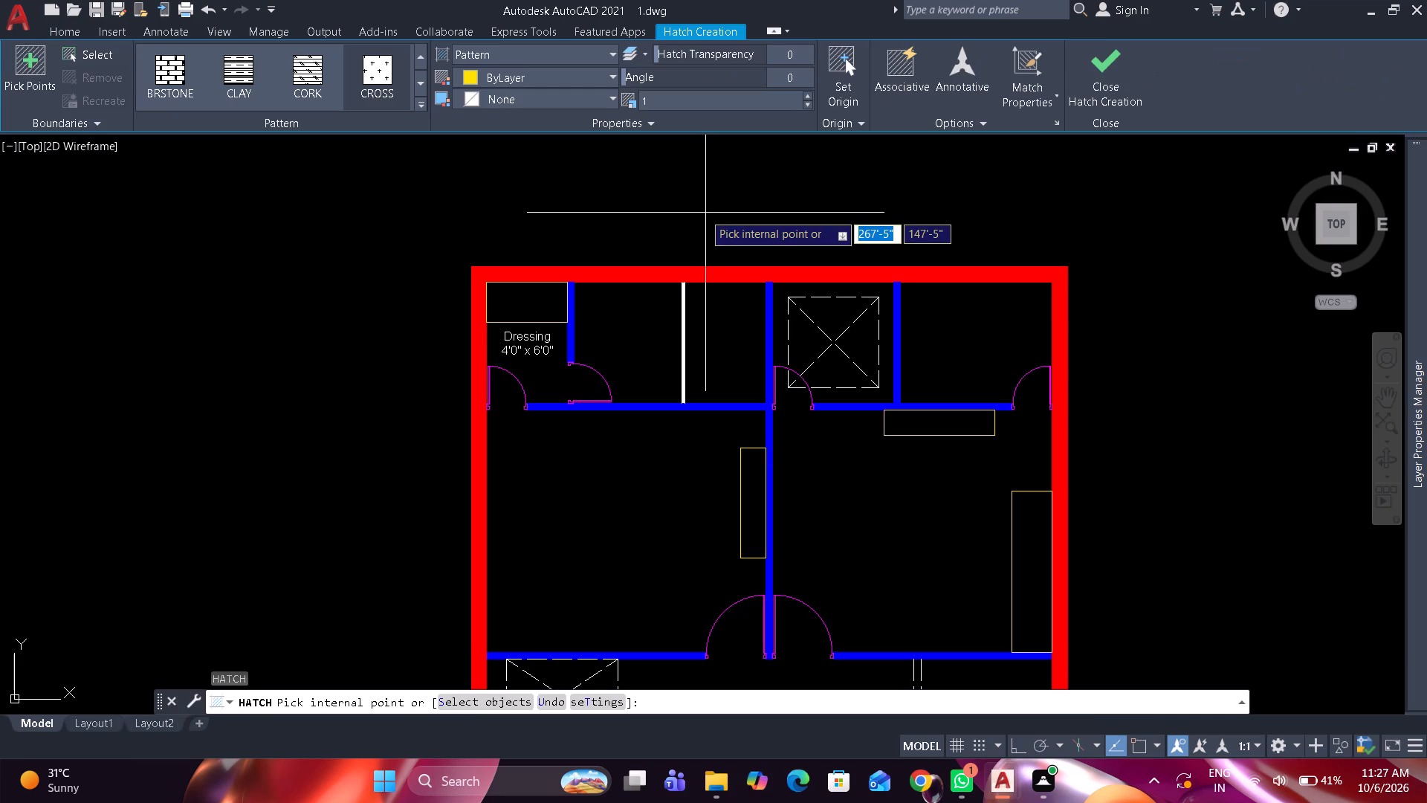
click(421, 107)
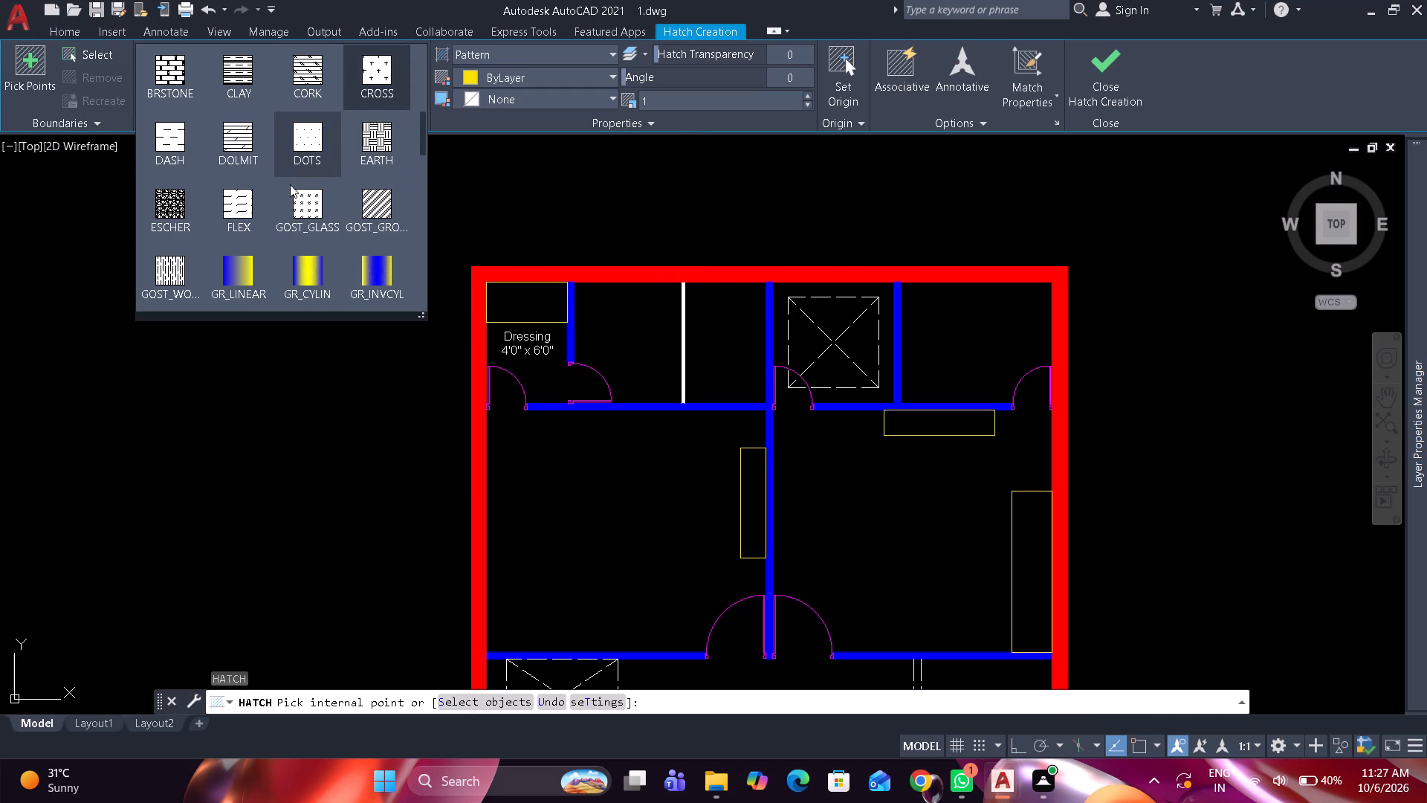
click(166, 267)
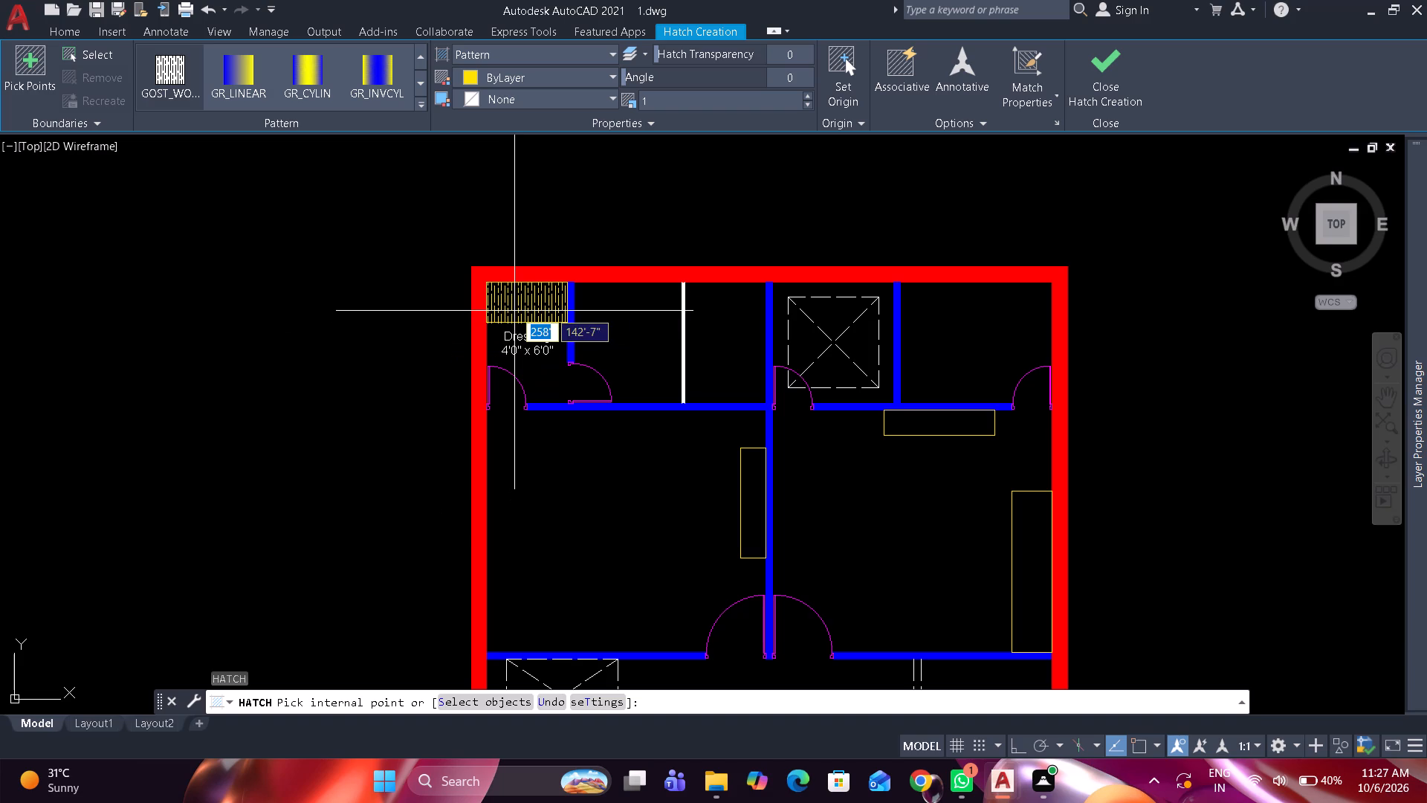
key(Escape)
Copy the Dressing label straight up into the yellow furniture rectangle above it.
scroll(517, 312, up, 3)
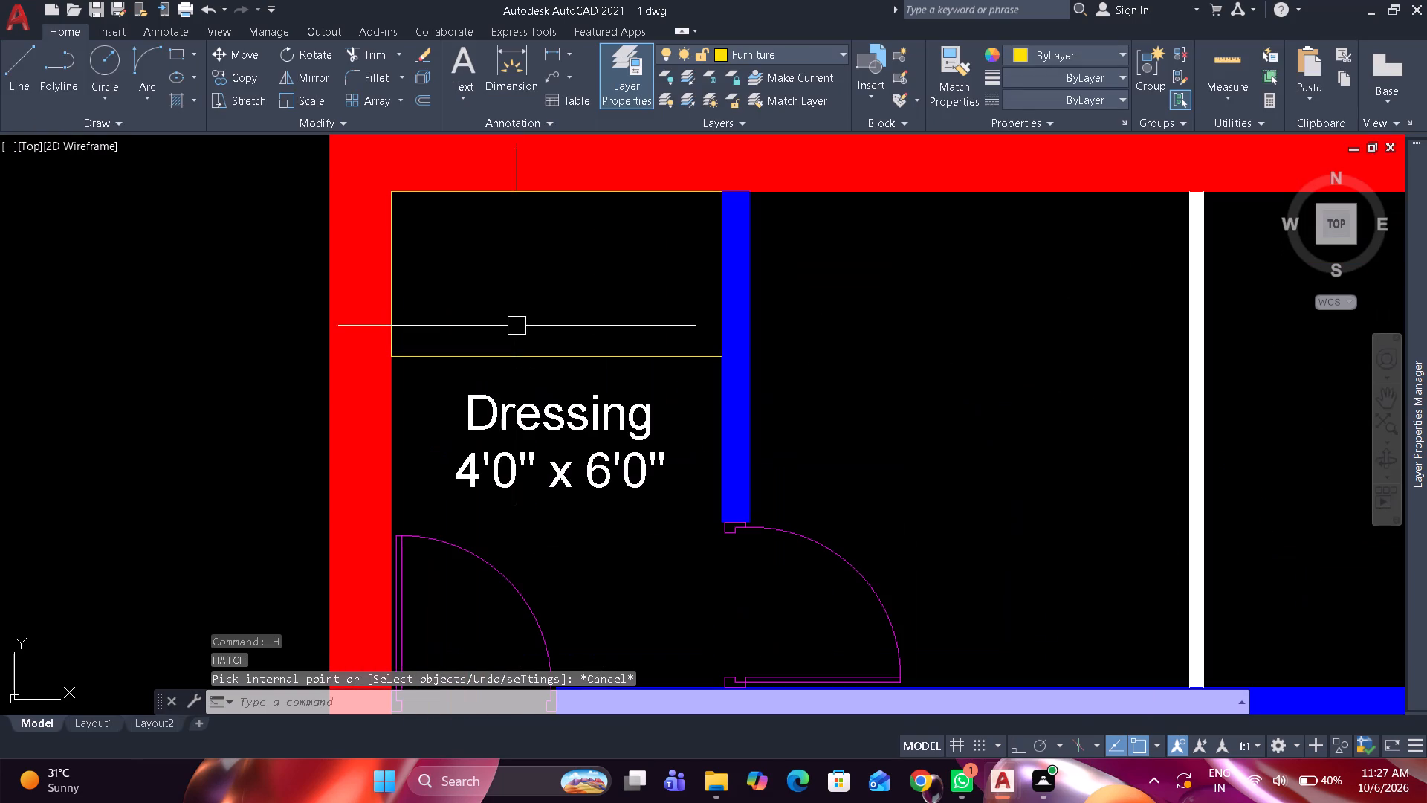
click(506, 421)
text(co)
key(space)
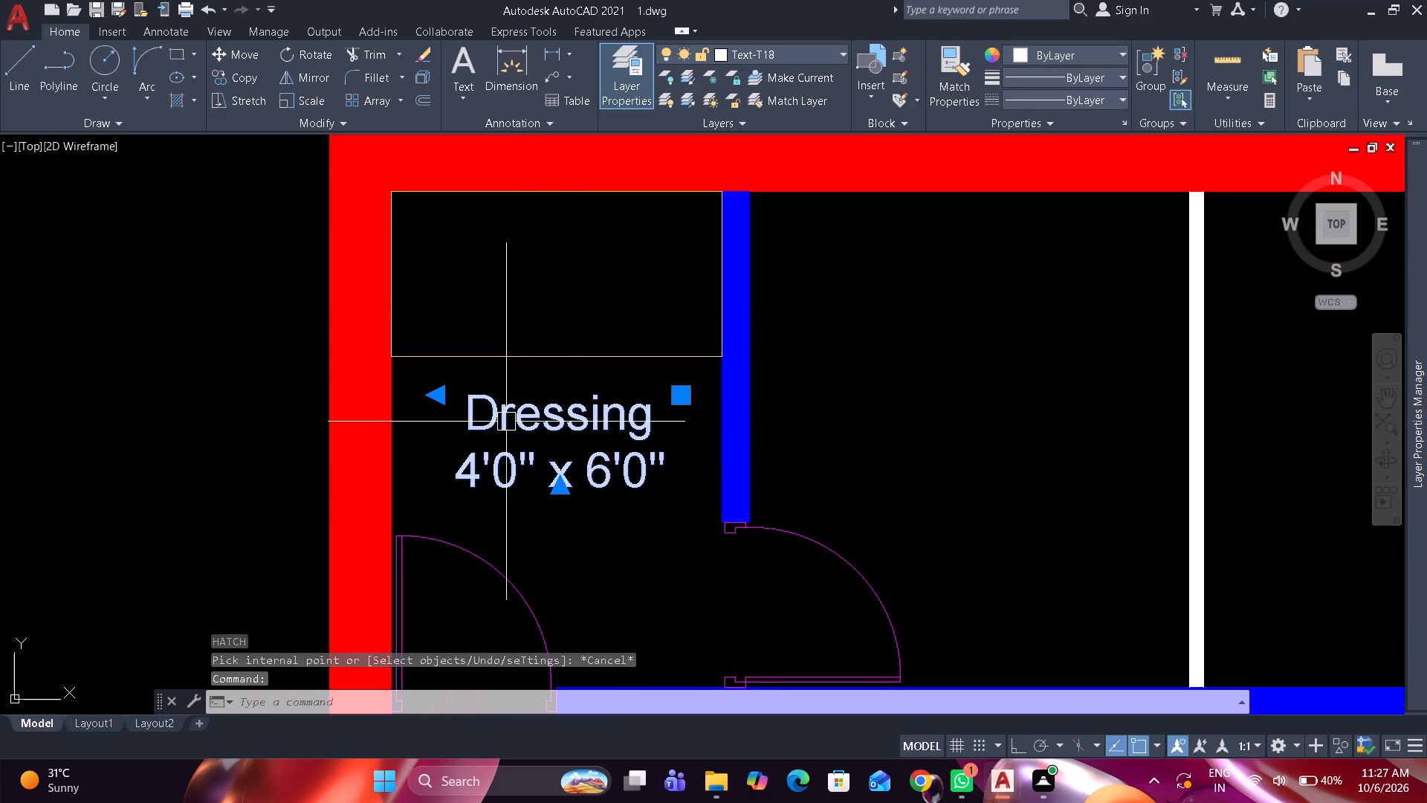
click(566, 419)
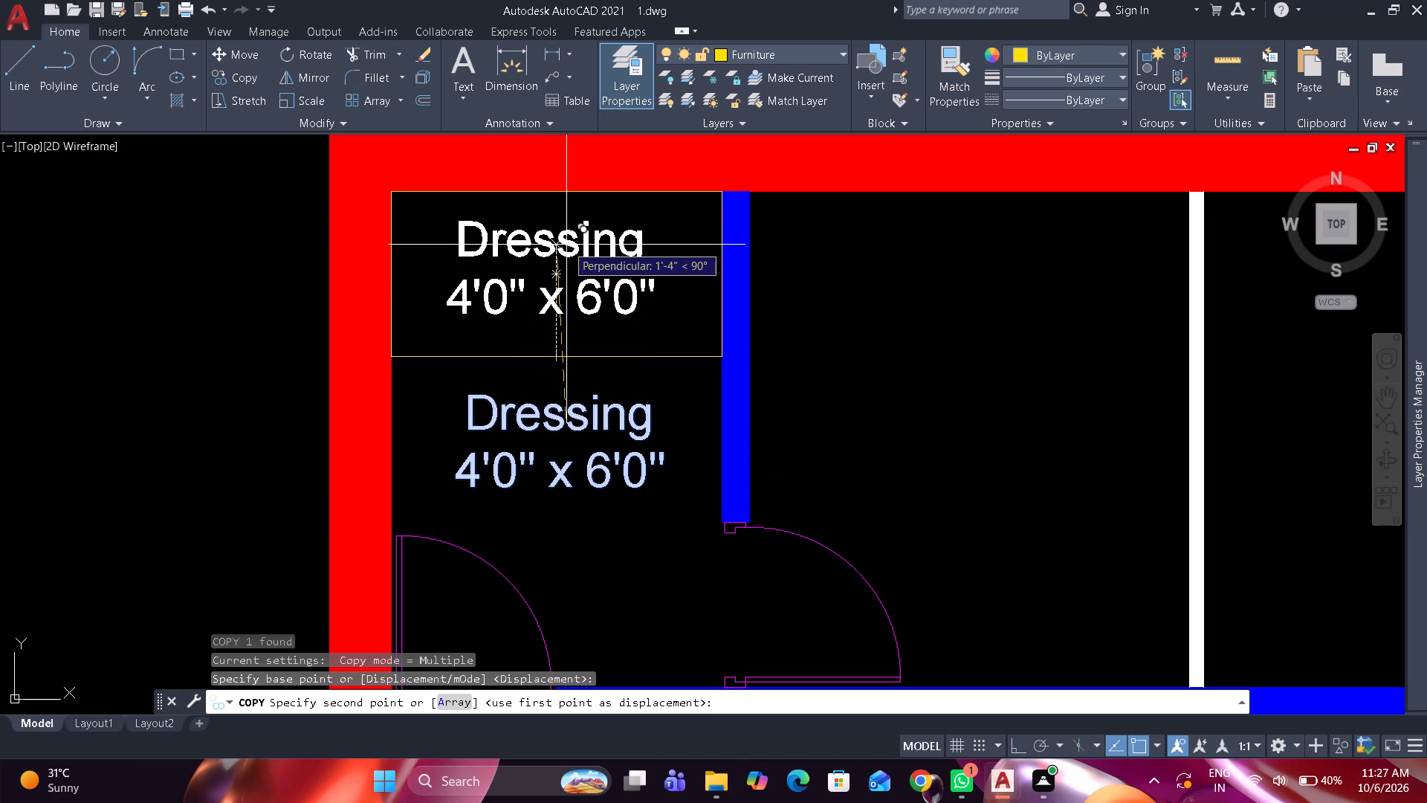
click(566, 245)
key(space)
Replace the entire text of the copied label inside the furniture rectangle with "WRB".
double_click(566, 245)
key(ctrl+a)
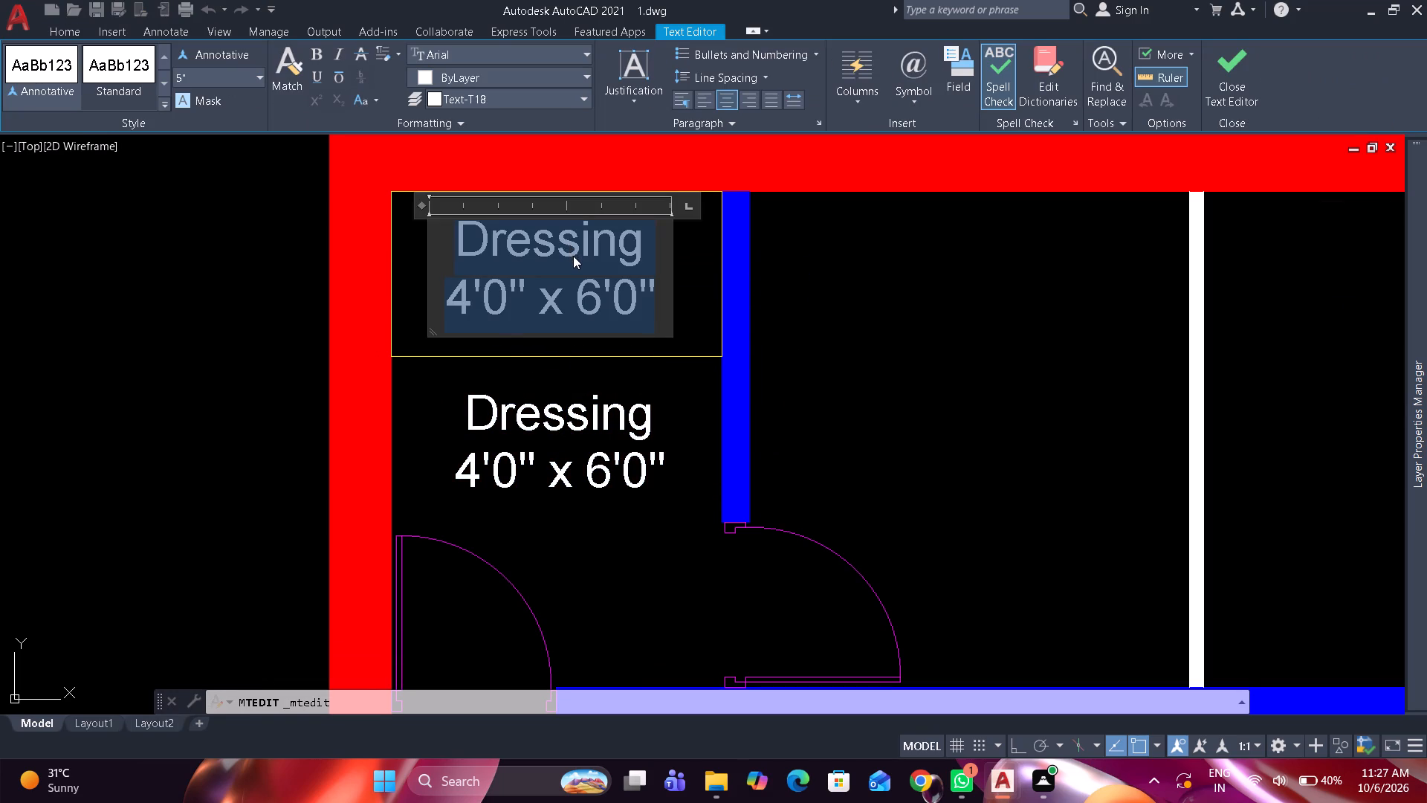
key(shift+w)
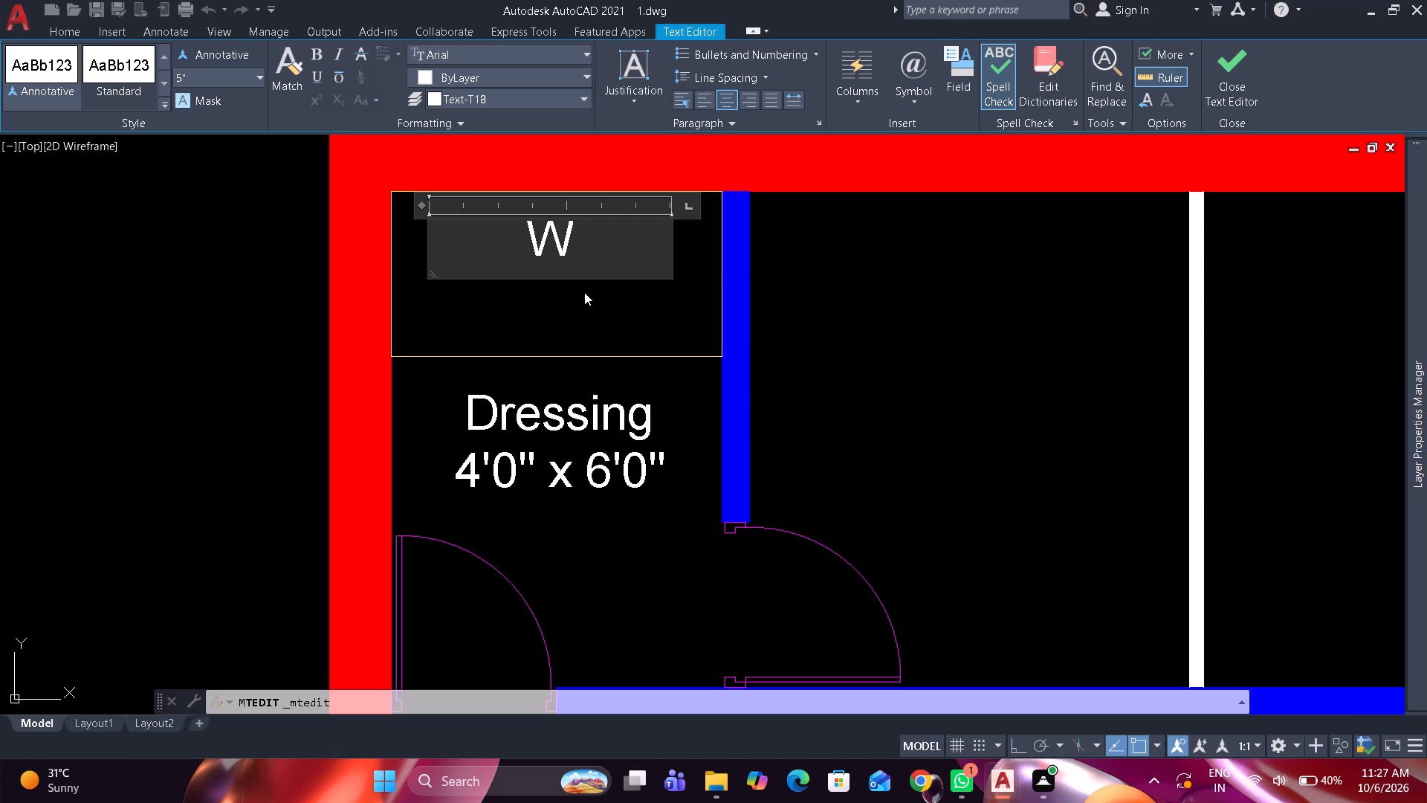
key(shift+r)
key(shift+b)
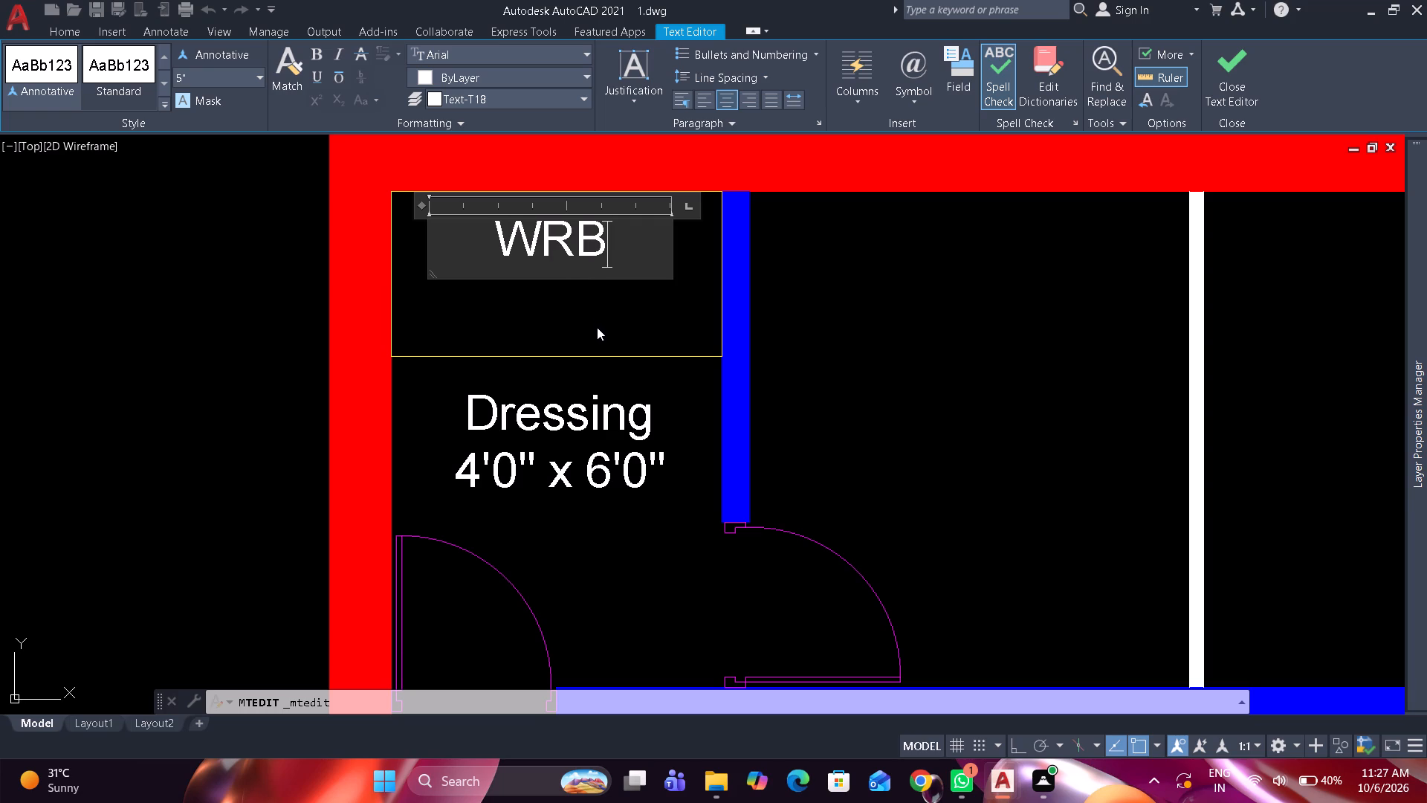
click(835, 291)
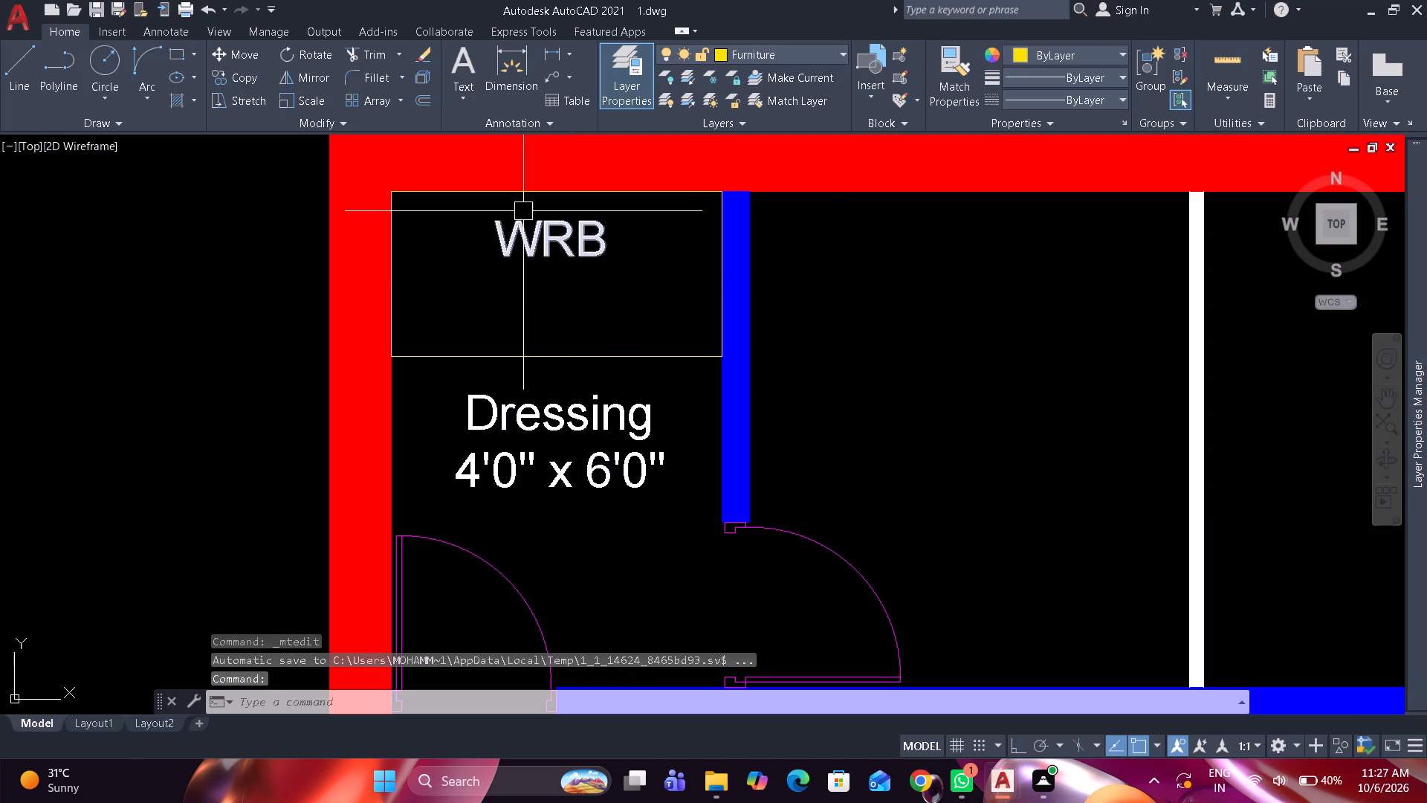
Move the WRB label down to the middle of the dressing room's furniture rectangle.
click(501, 228)
drag(549, 232, 548, 258)
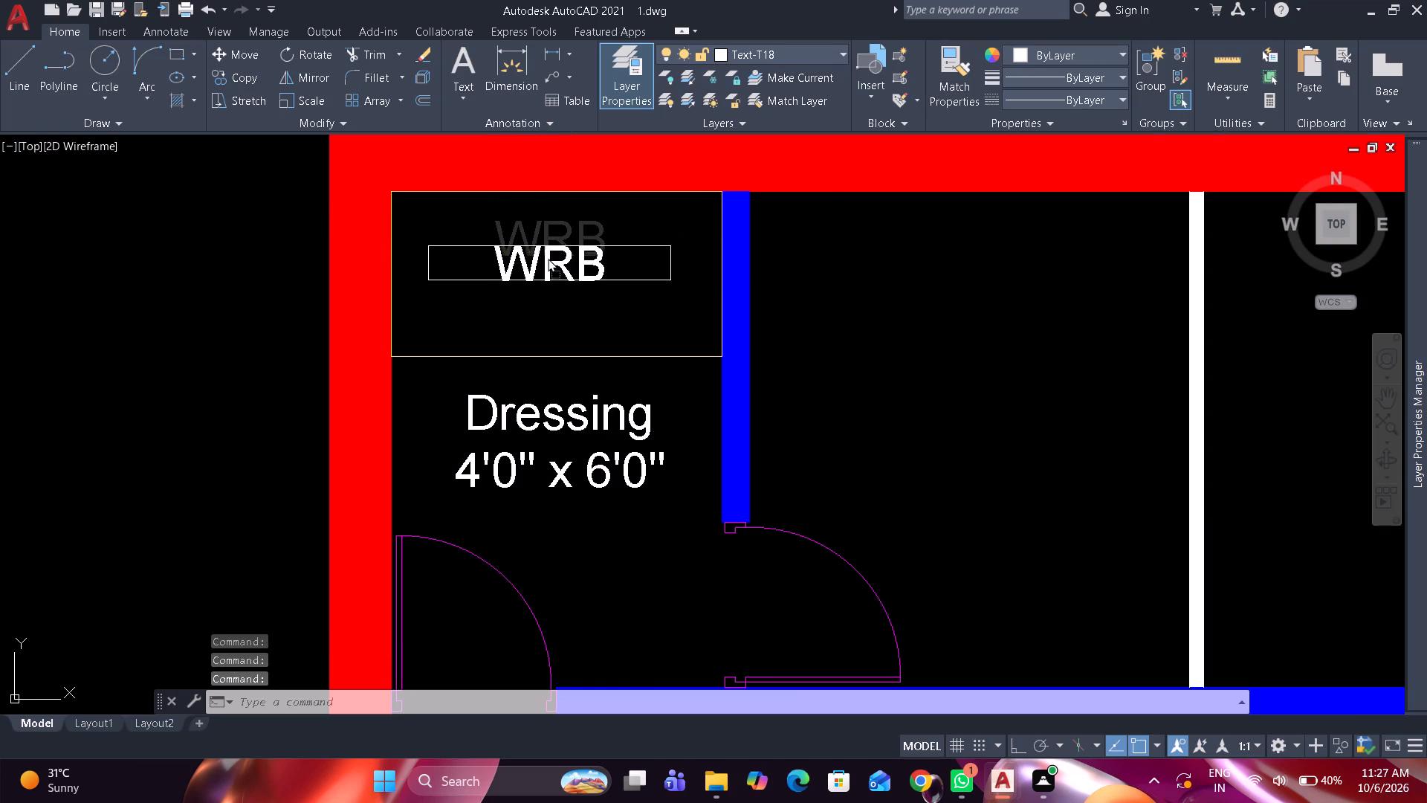
drag(548, 258, 552, 269)
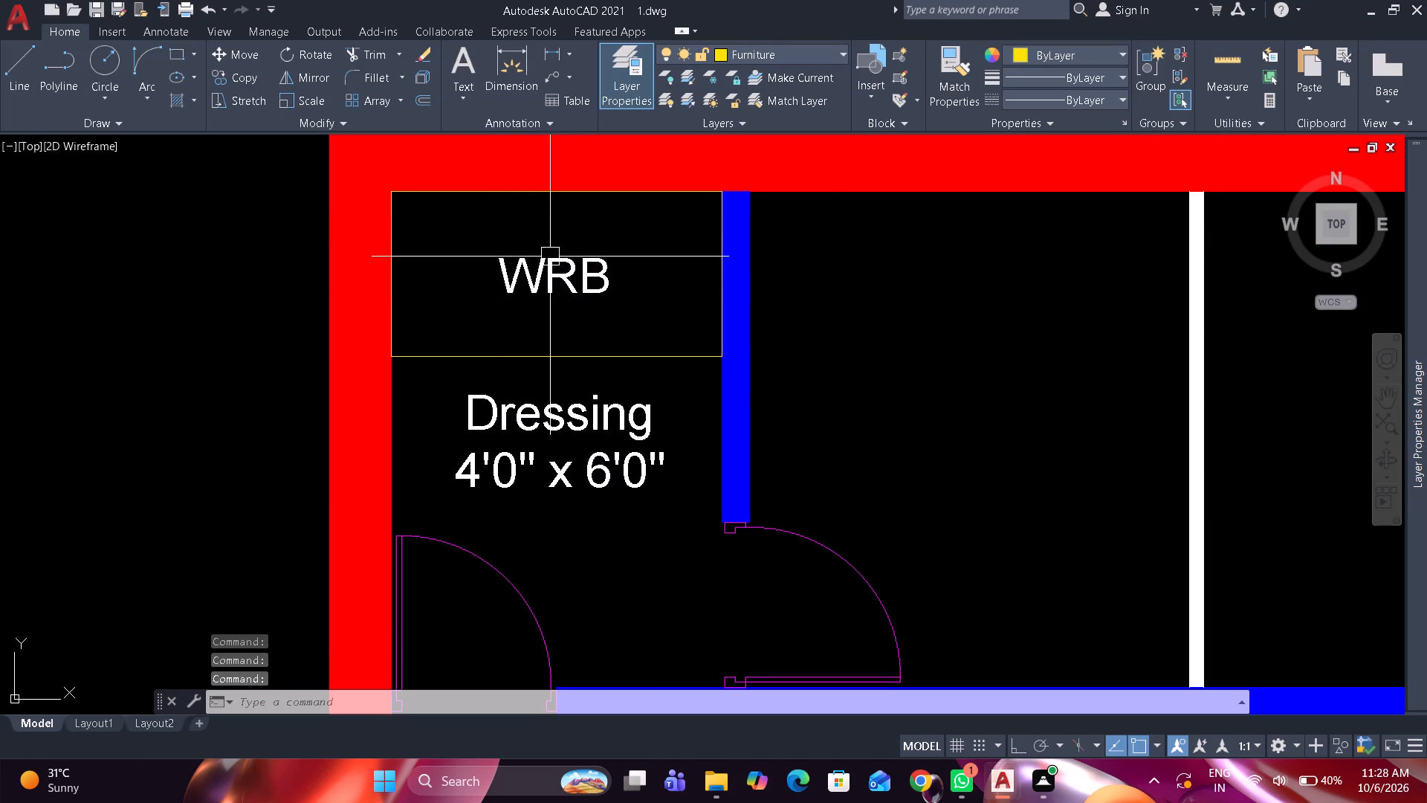
Copy the dressing room's WRB label into the tall furniture rectangle against the right outer wall of the upper-right room.
scroll(589, 205, down, 1)
scroll(583, 228, up, 1)
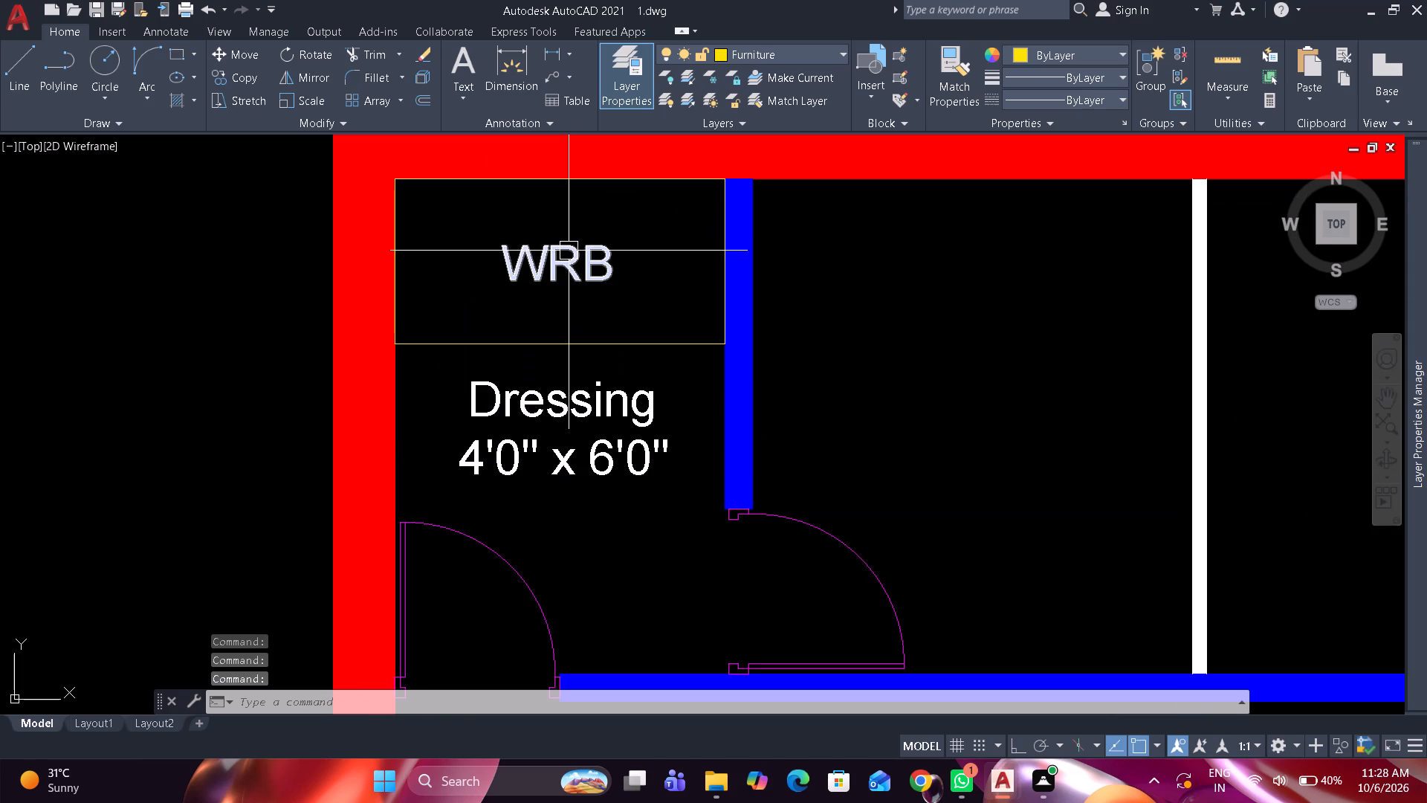
click(568, 251)
text(co)
key(space)
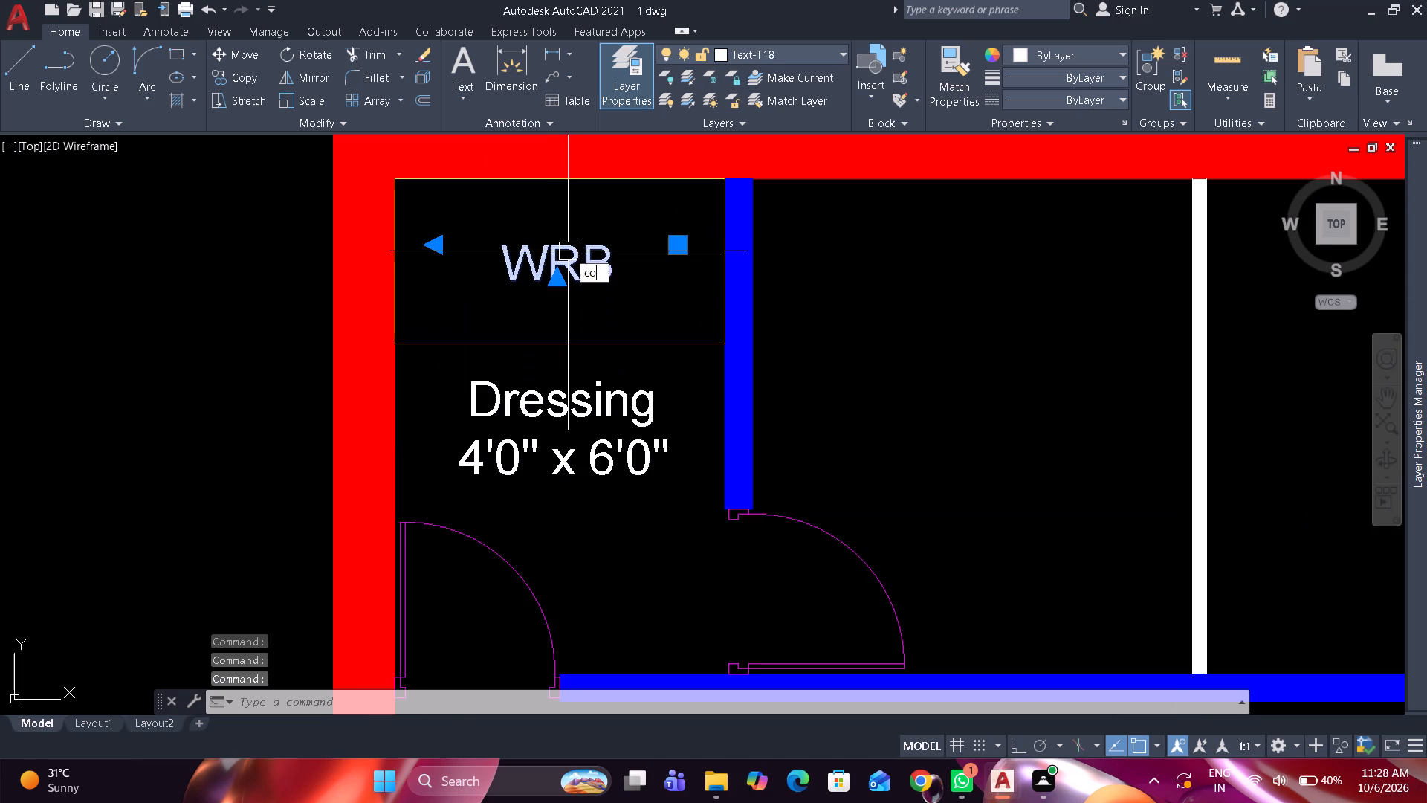
click(558, 265)
scroll(573, 278, down, 4)
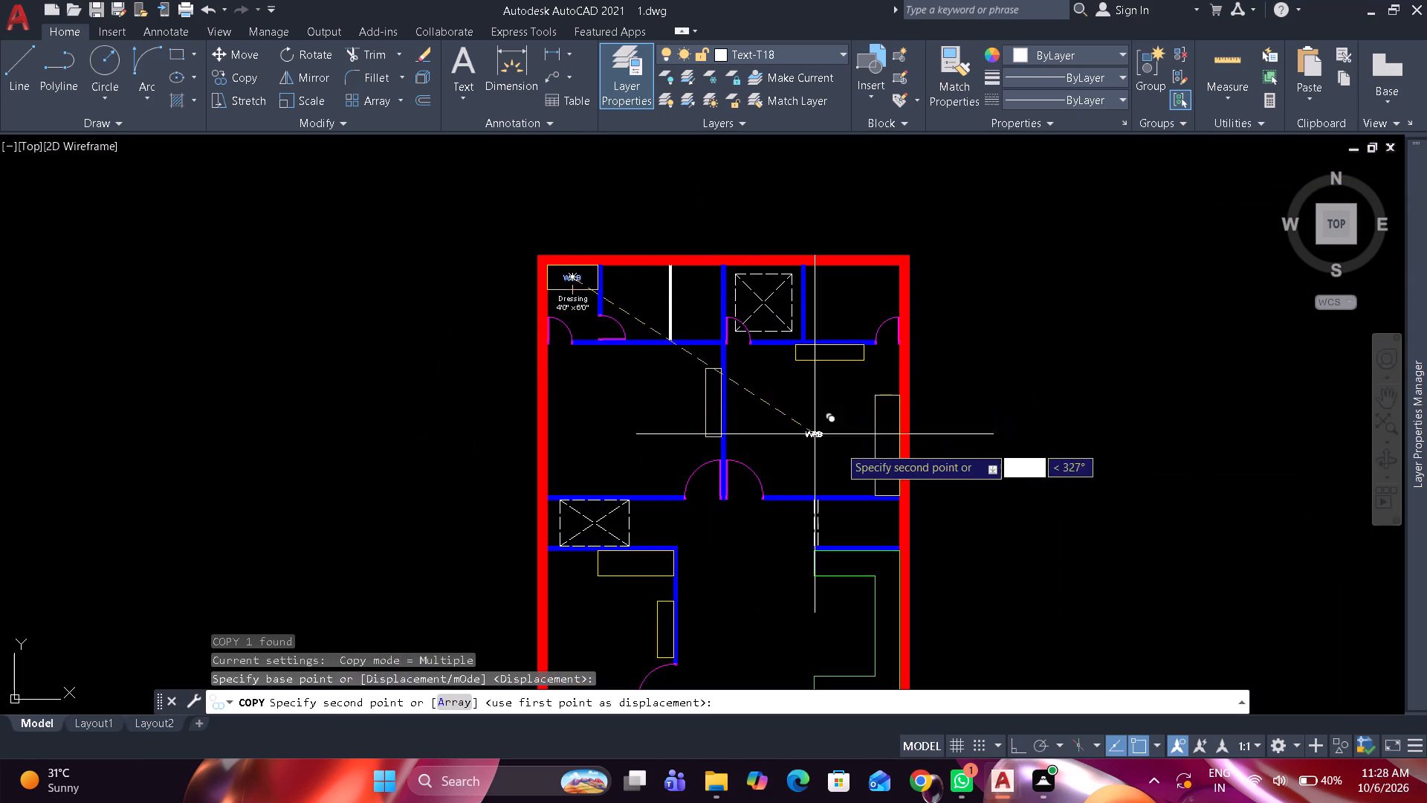
scroll(887, 448, up, 3)
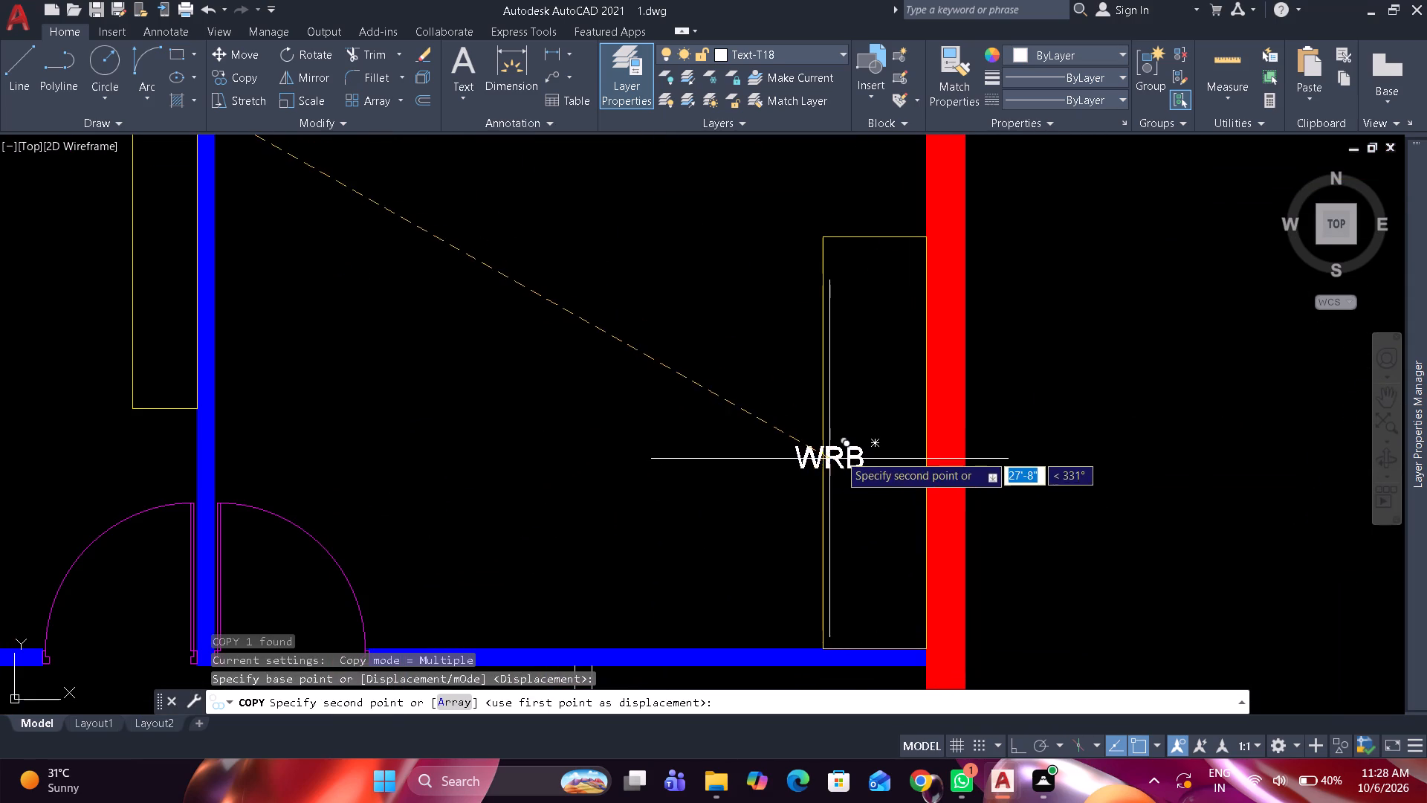
click(881, 442)
key(space)
Rotate the copied WRB label 270° about its middle, with Ortho on, so it runs along the tall wardrobe.
click(890, 450)
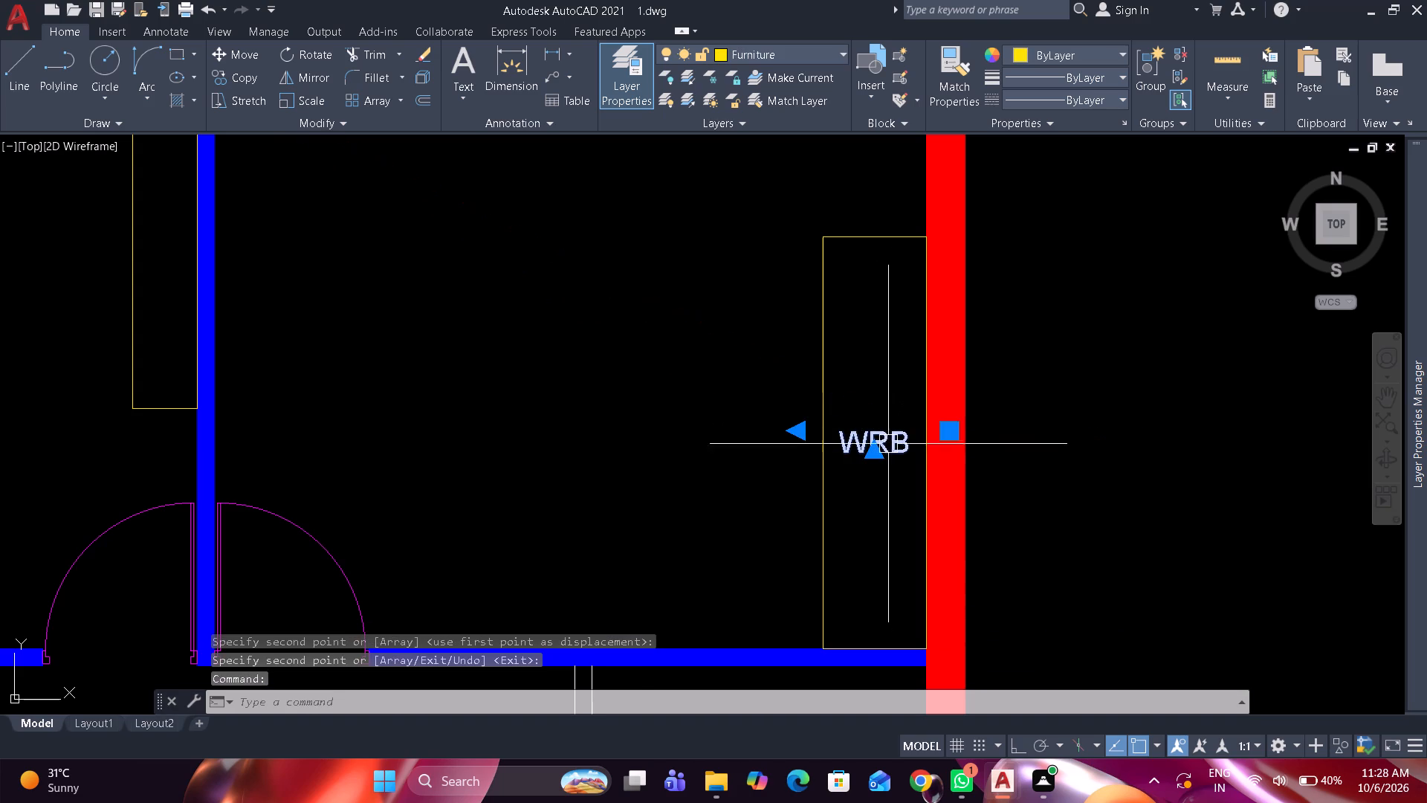
text(ro)
key(space)
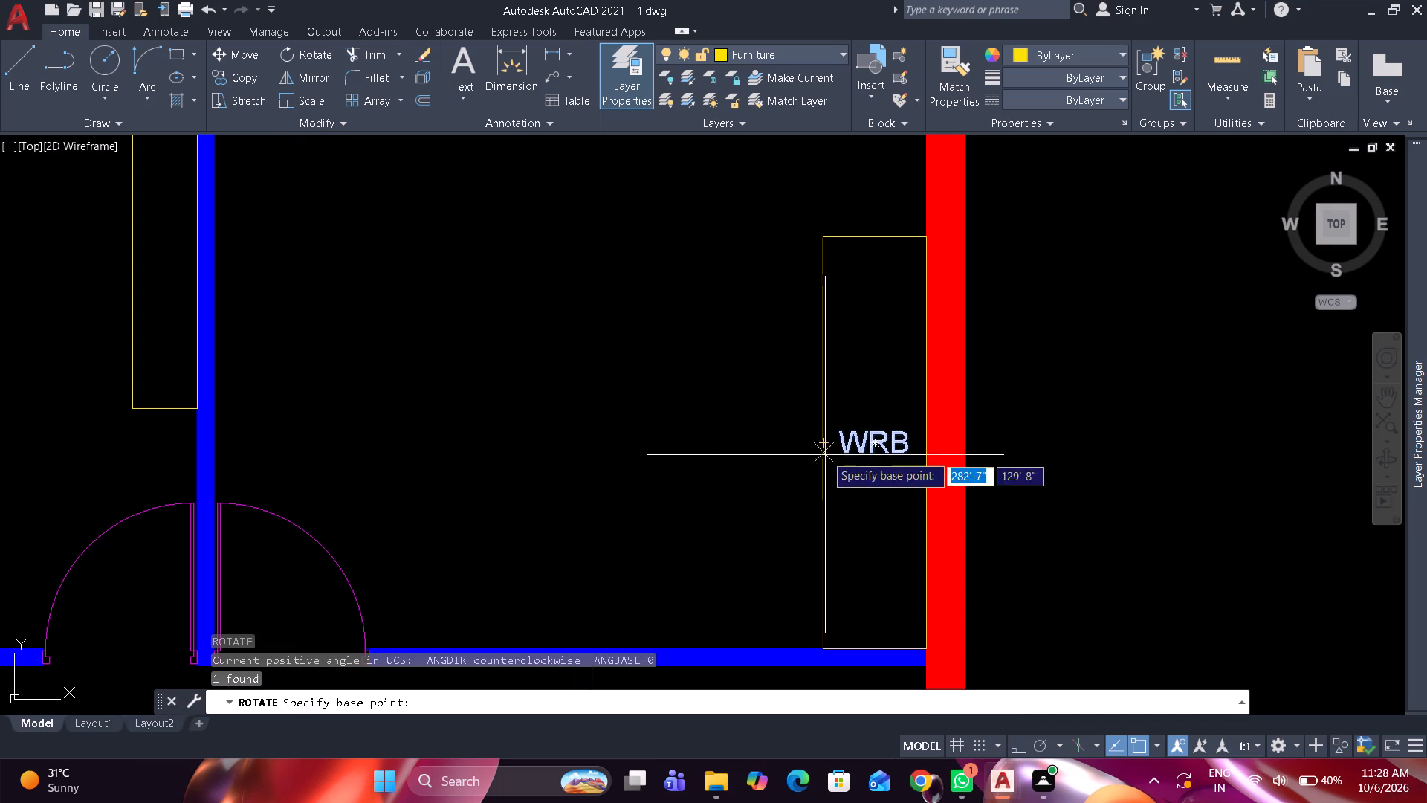
click(869, 442)
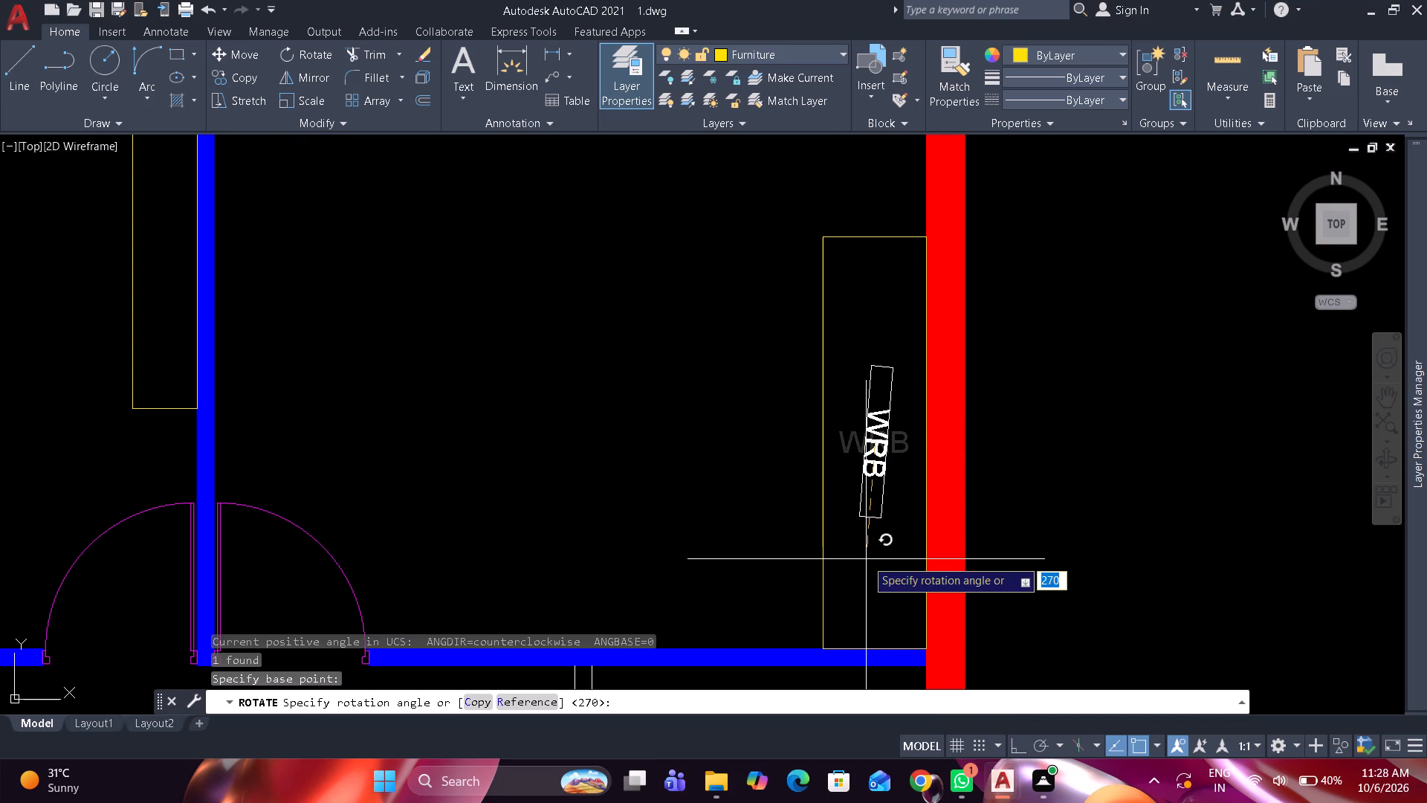
key(F8)
click(890, 575)
Copy the vertical WRB label into the middle of the horizontal furniture rectangle in the middle-left room.
click(882, 455)
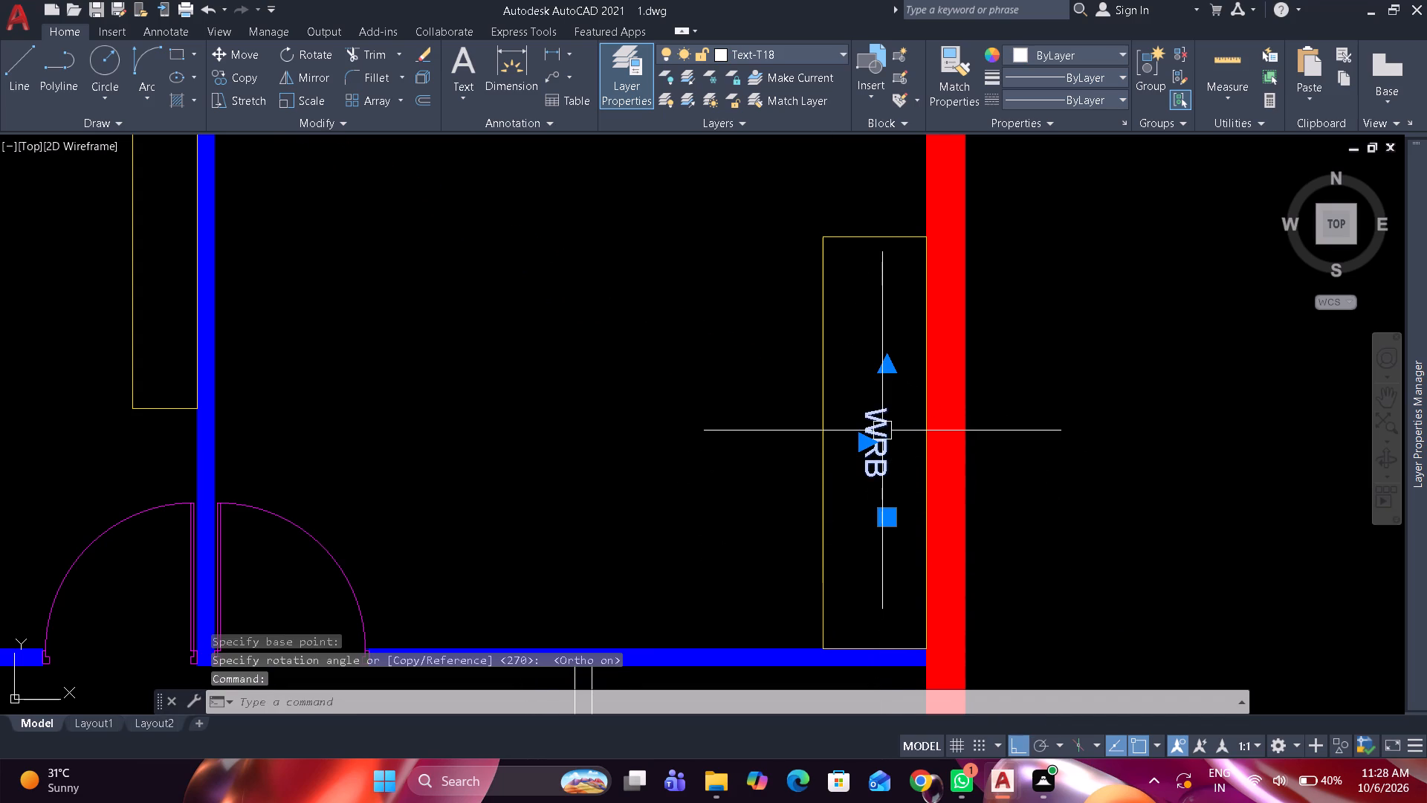
text(co)
key(space)
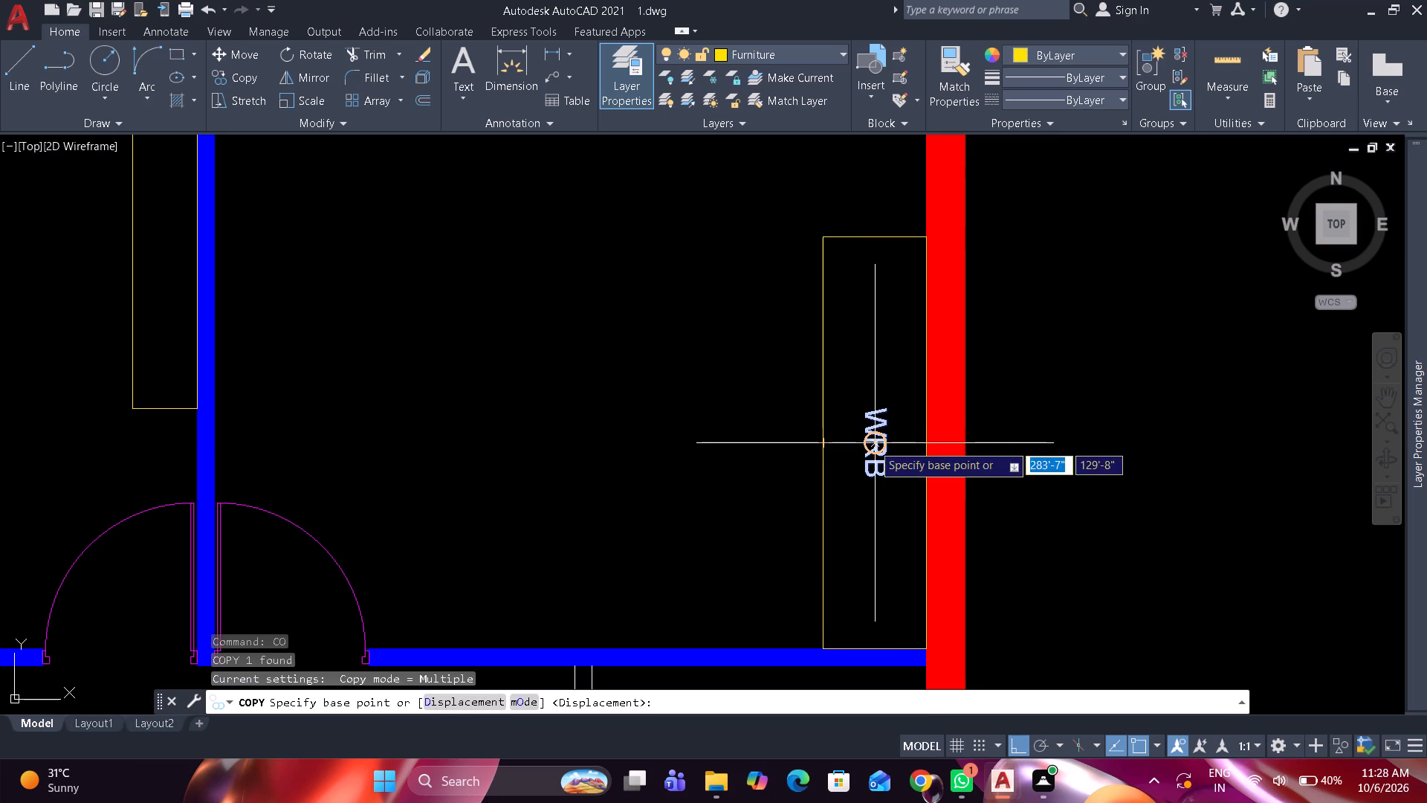
click(873, 444)
scroll(861, 340, down, 5)
scroll(647, 569, up, 2)
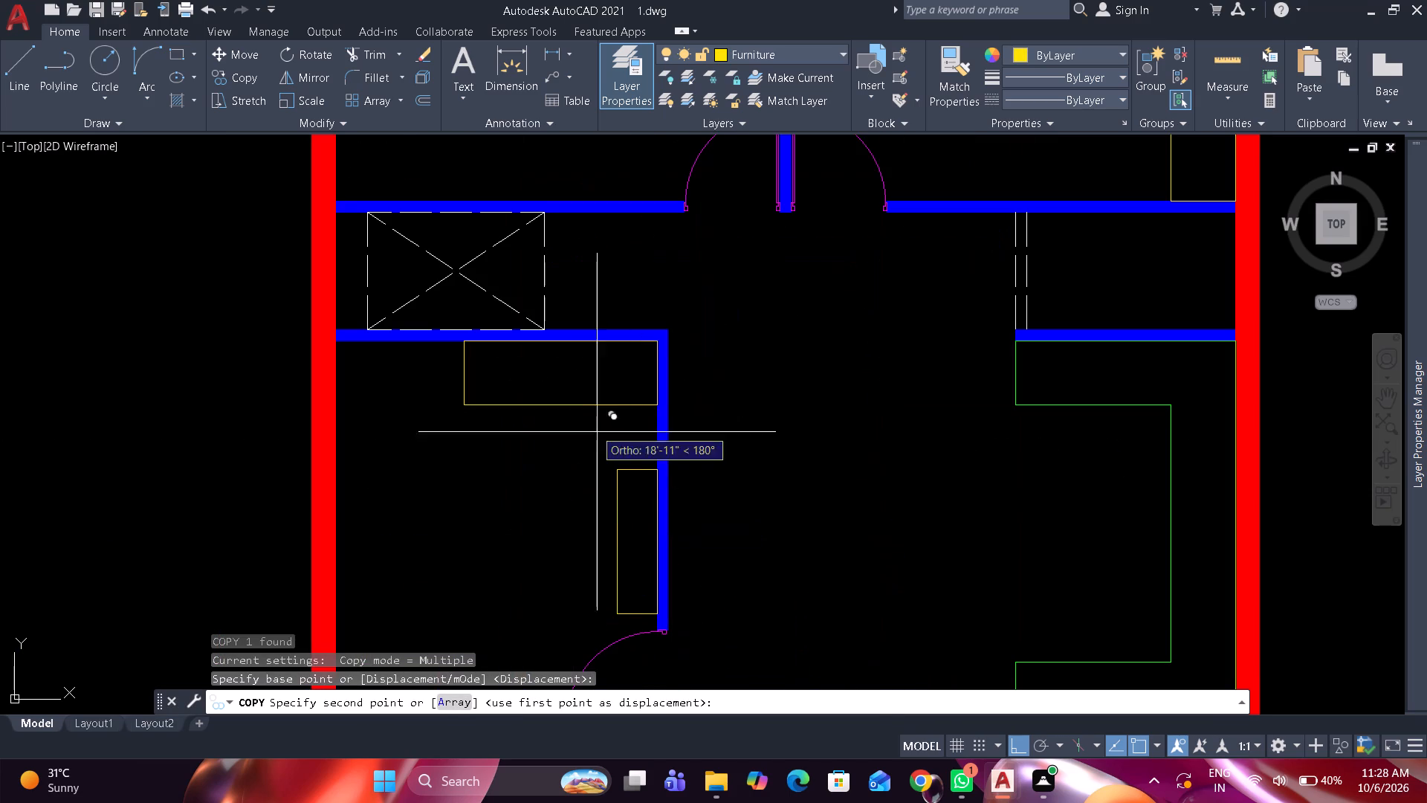
click(562, 378)
key(space)
Rotate the middle-left room's WRB label 90° about its centre so it reads horizontally.
scroll(562, 378, up, 2)
click(562, 378)
text(ro)
key(space)
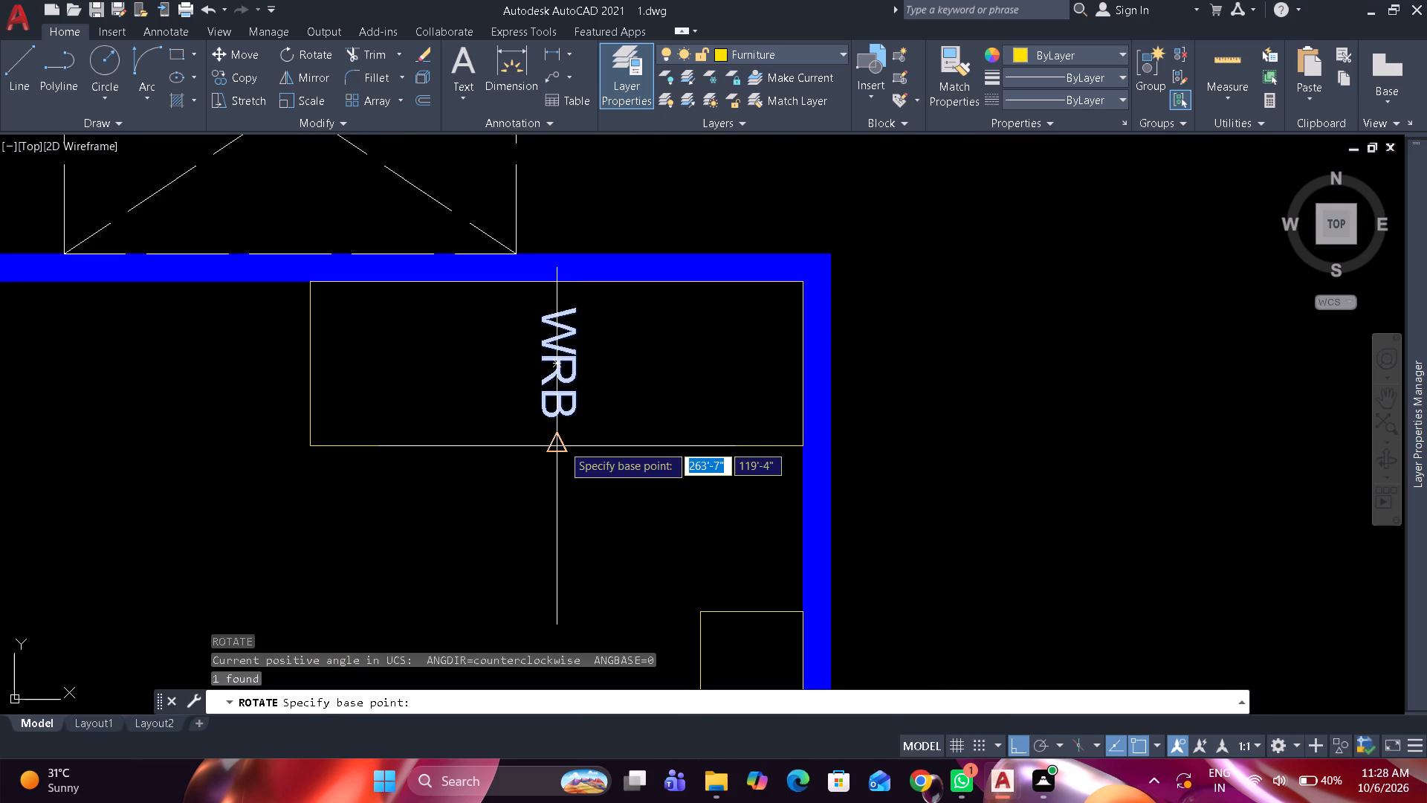
click(561, 372)
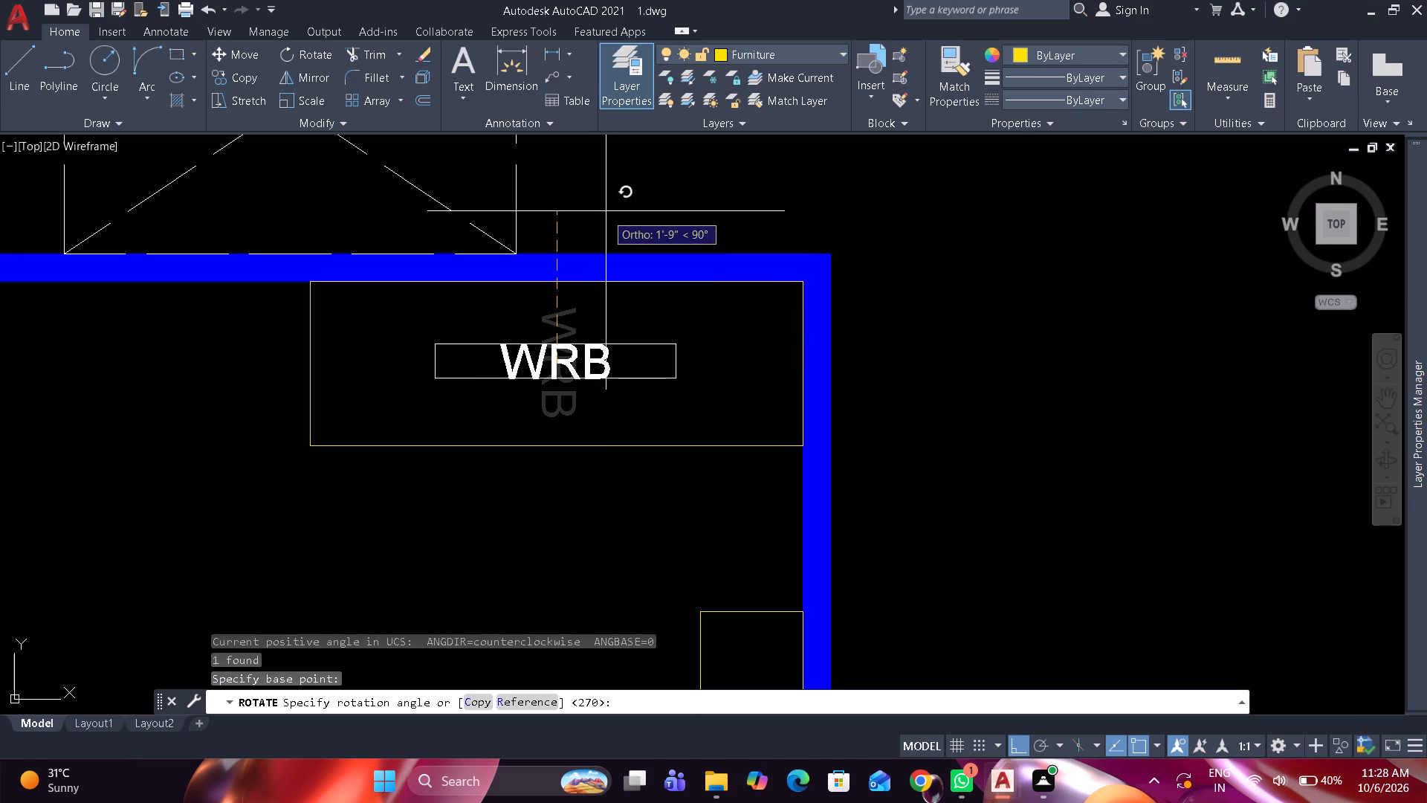
click(603, 201)
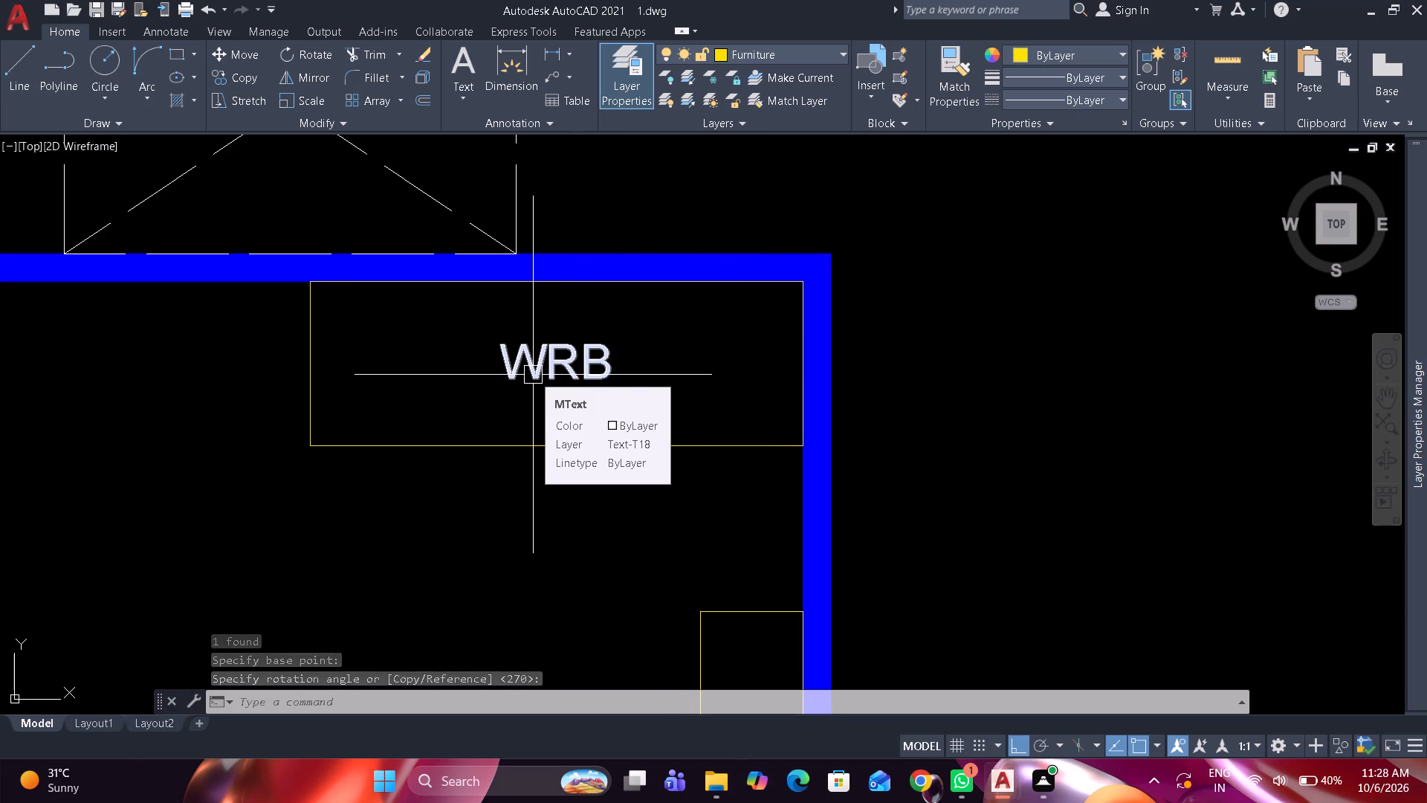
Copy the vertical WRB label into the furniture rectangle on the wall between the two upper rooms.
scroll(533, 375, down, 4)
middle_drag(533, 375, 528, 432)
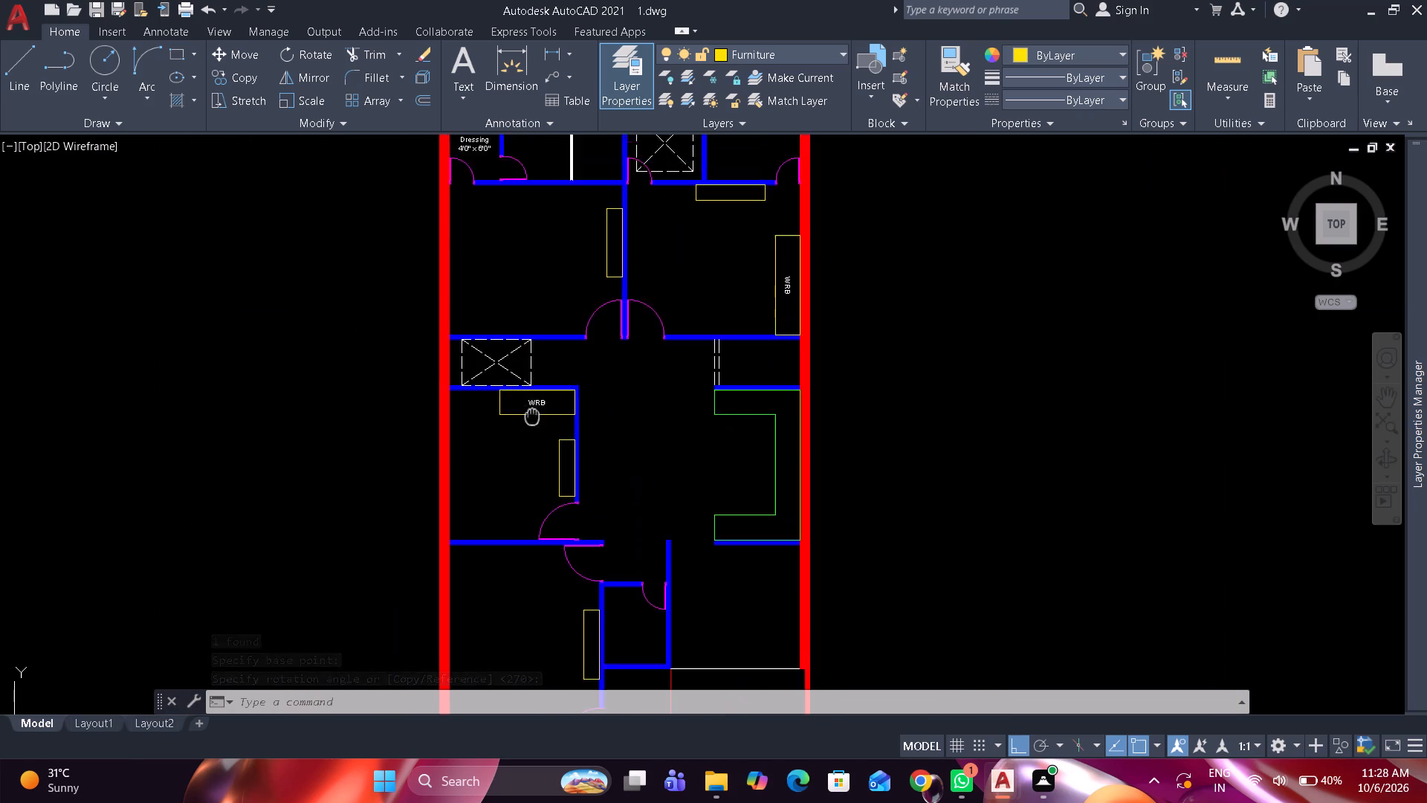
middle_drag(528, 432, 521, 505)
scroll(517, 493, up, 4)
scroll(517, 494, down, 3)
scroll(1003, 294, up, 2)
click(863, 362)
text(co)
key(space)
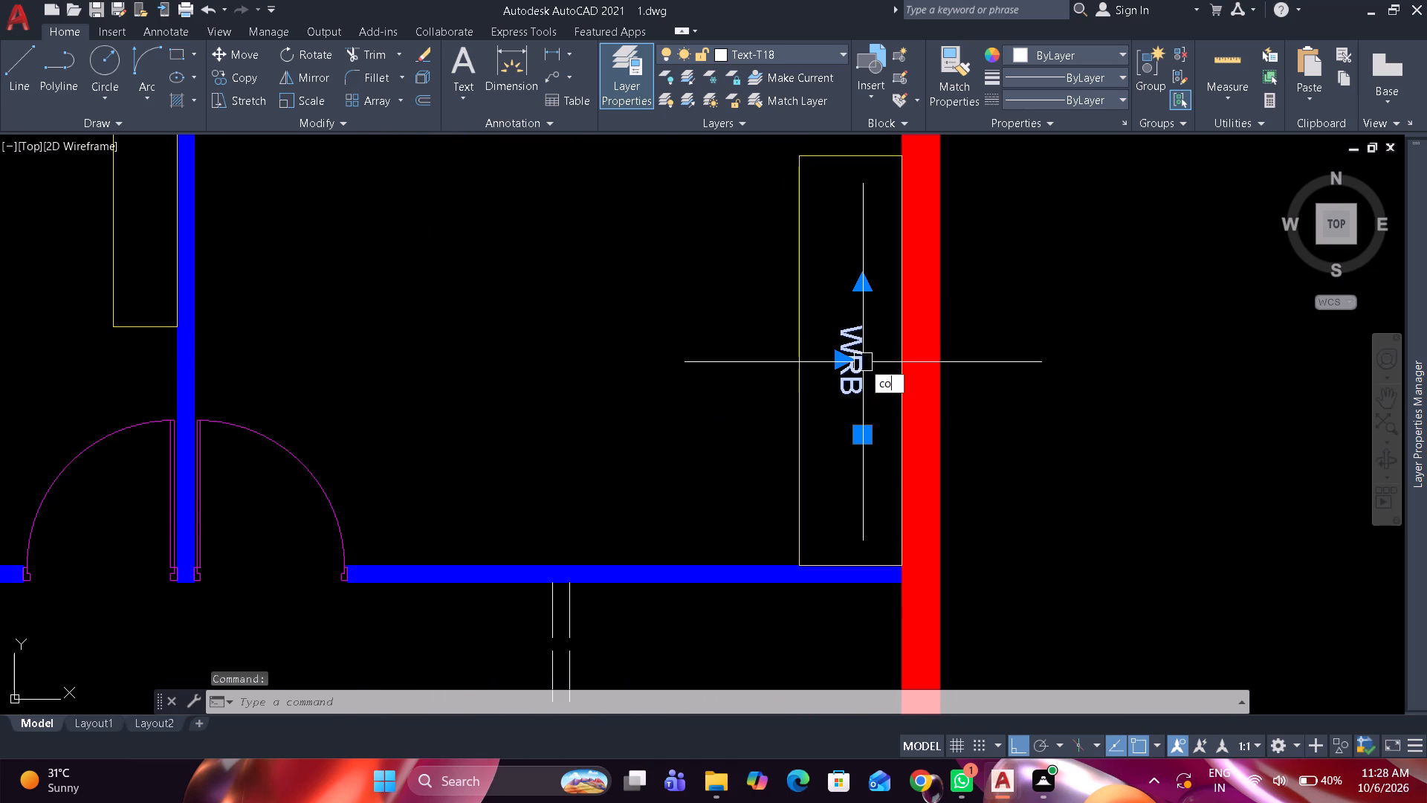
click(855, 358)
scroll(849, 349, down, 3)
scroll(661, 297, up, 2)
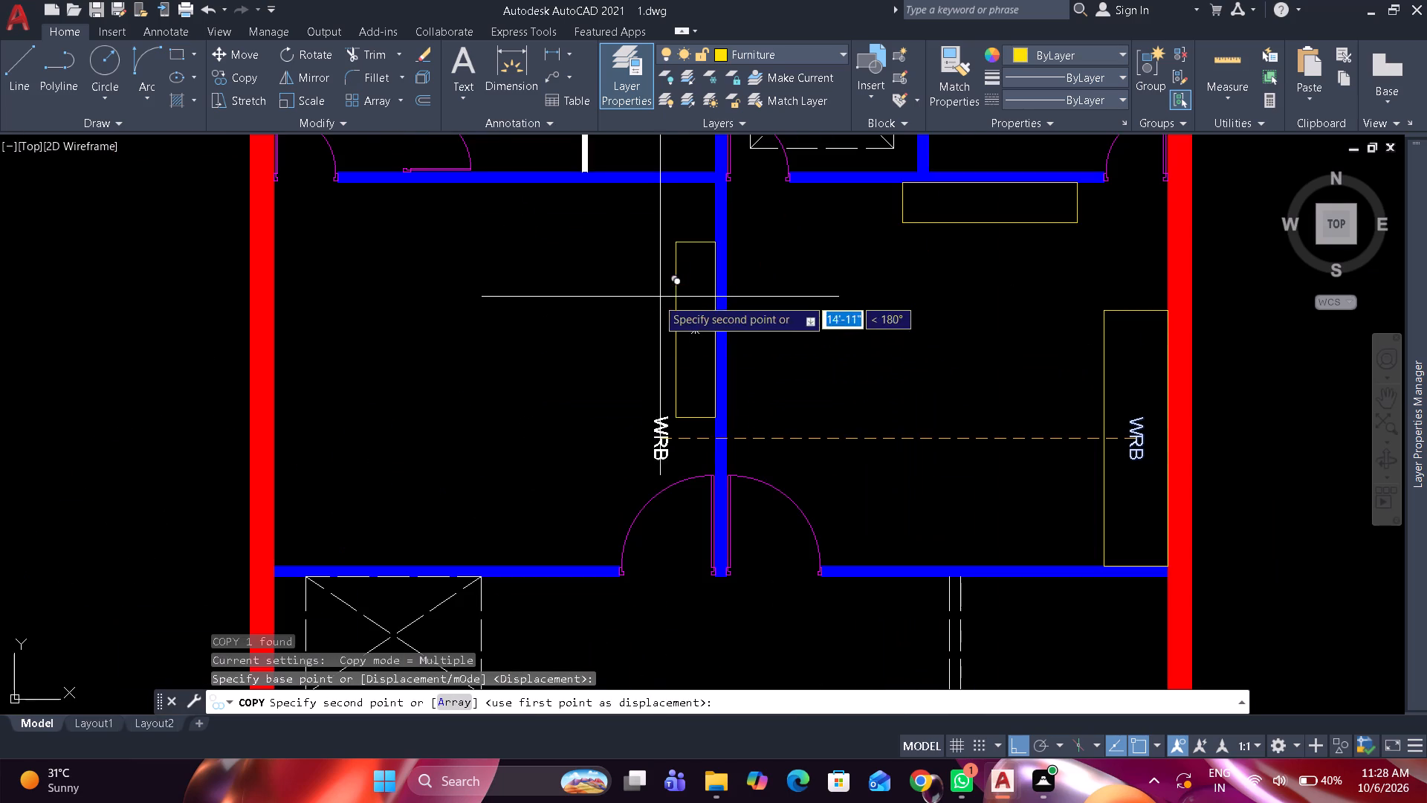
click(696, 328)
key(space)
Replace the entire text of the label on the wall between the two upper rooms with "TV Unit".
scroll(696, 328, up, 2)
double_click(696, 328)
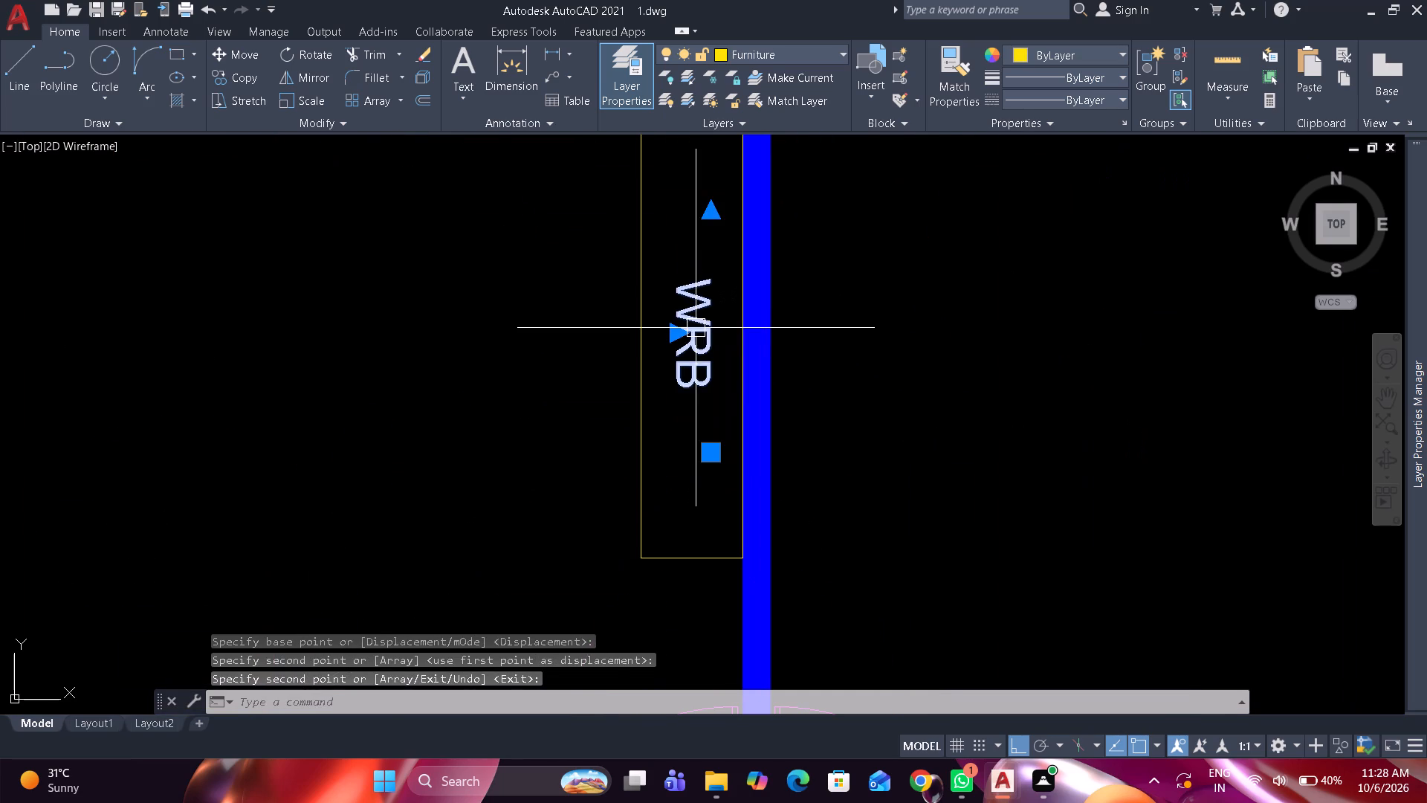
key(ctrl+a)
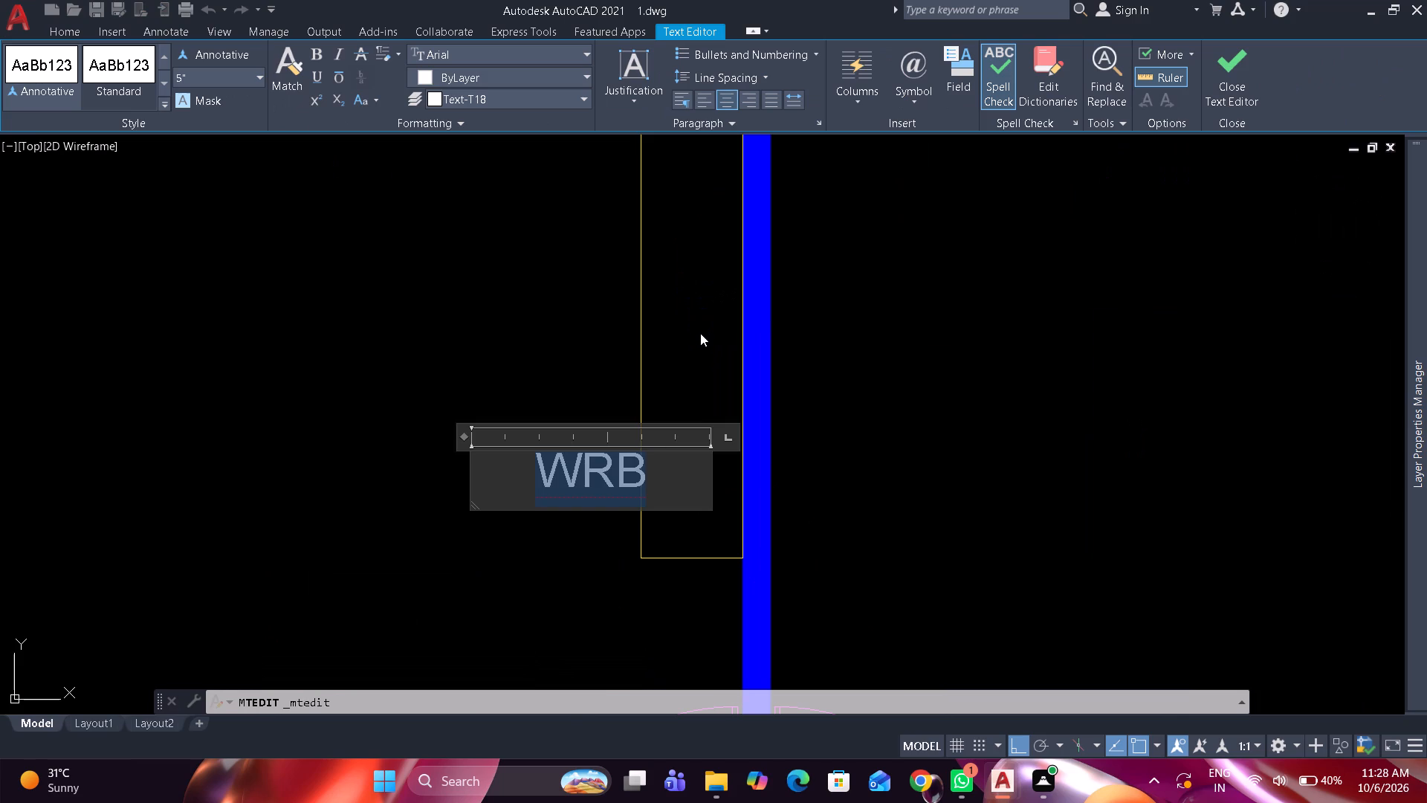
key(shift+t)
key(shift+v)
key(shift+space)
text(Un)
text(it)
click(506, 339)
Copy the middle-left room's horizontal WRB label into the furniture rectangle along the upper-right room's top wall.
scroll(598, 282, down, 2)
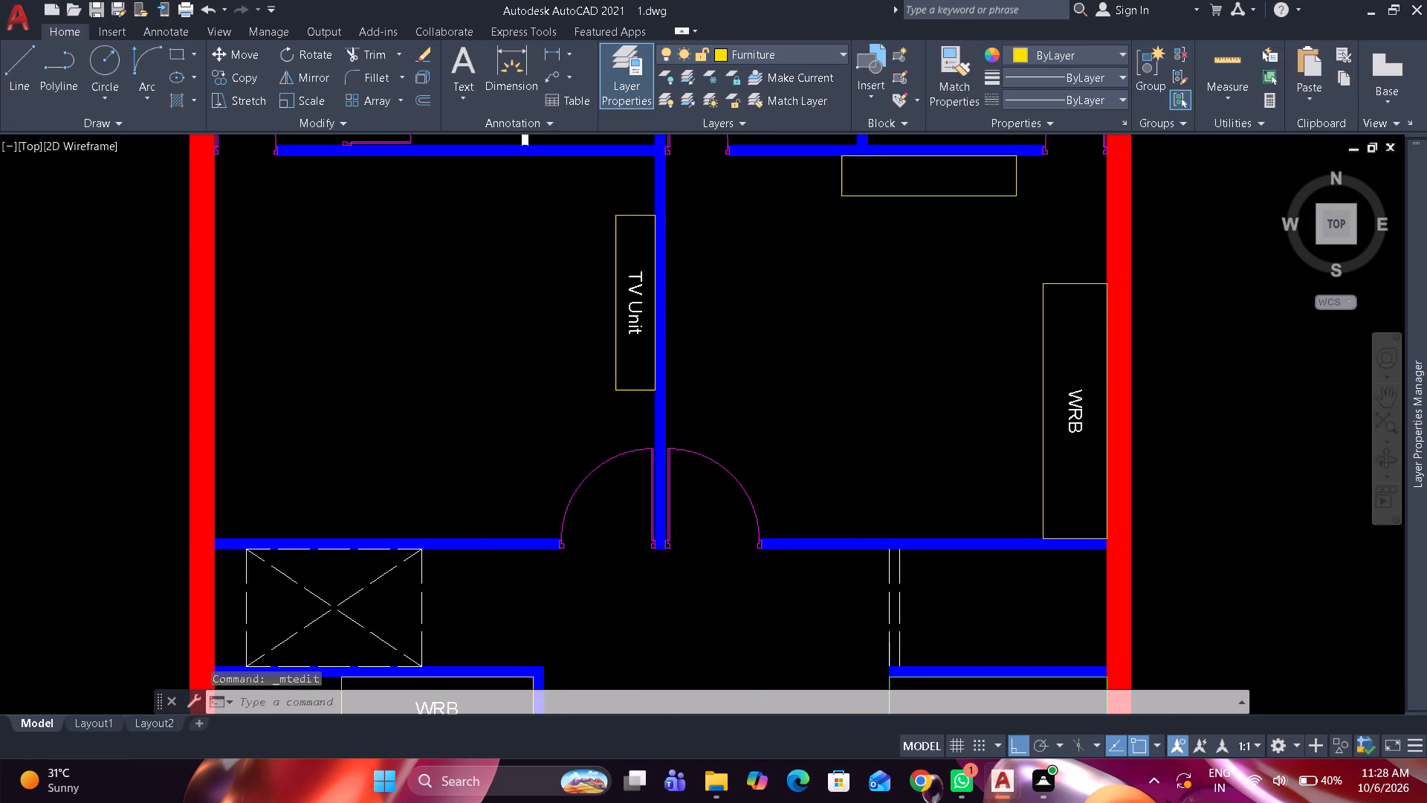
scroll(598, 282, down, 1)
middle_drag(599, 328, 599, 383)
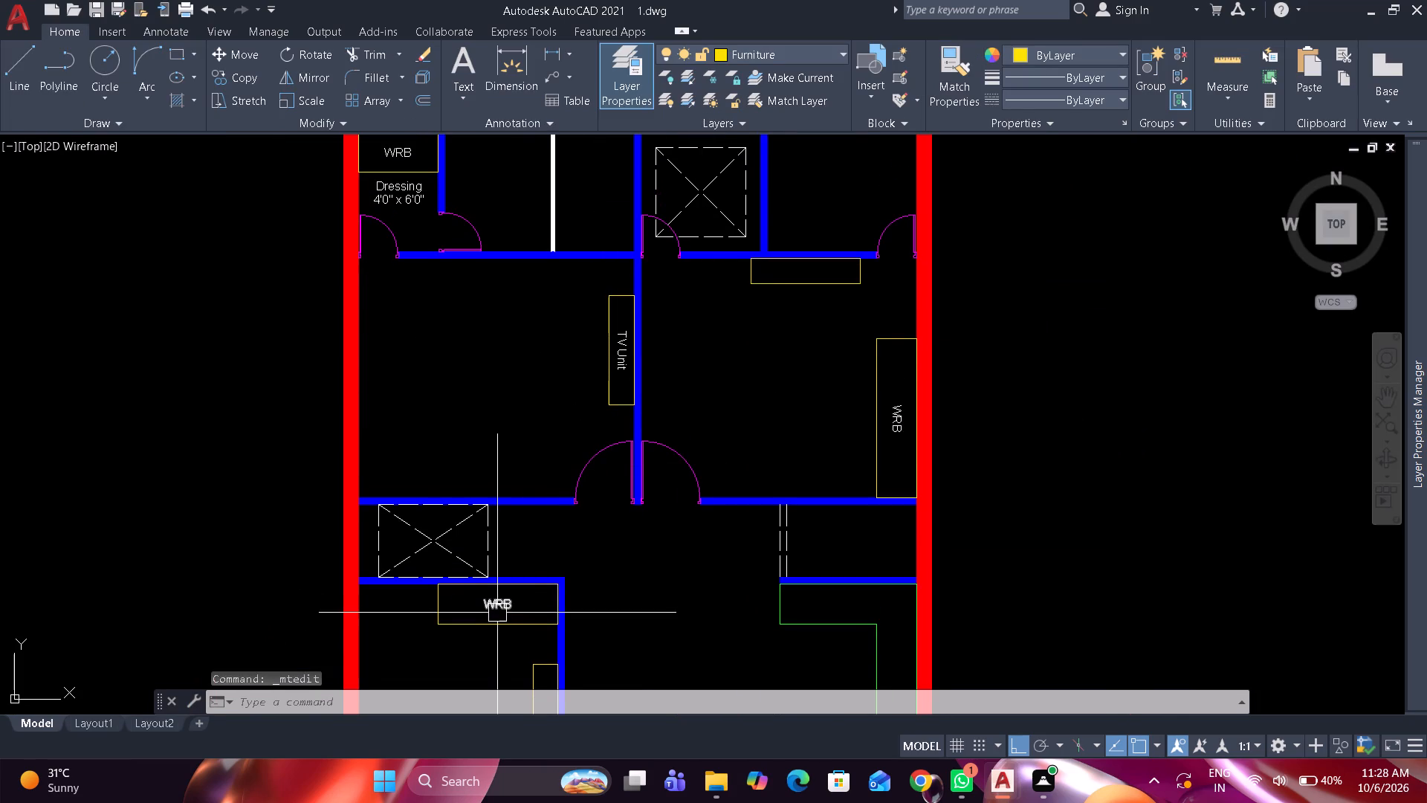
click(497, 613)
text(co)
key(space)
click(496, 610)
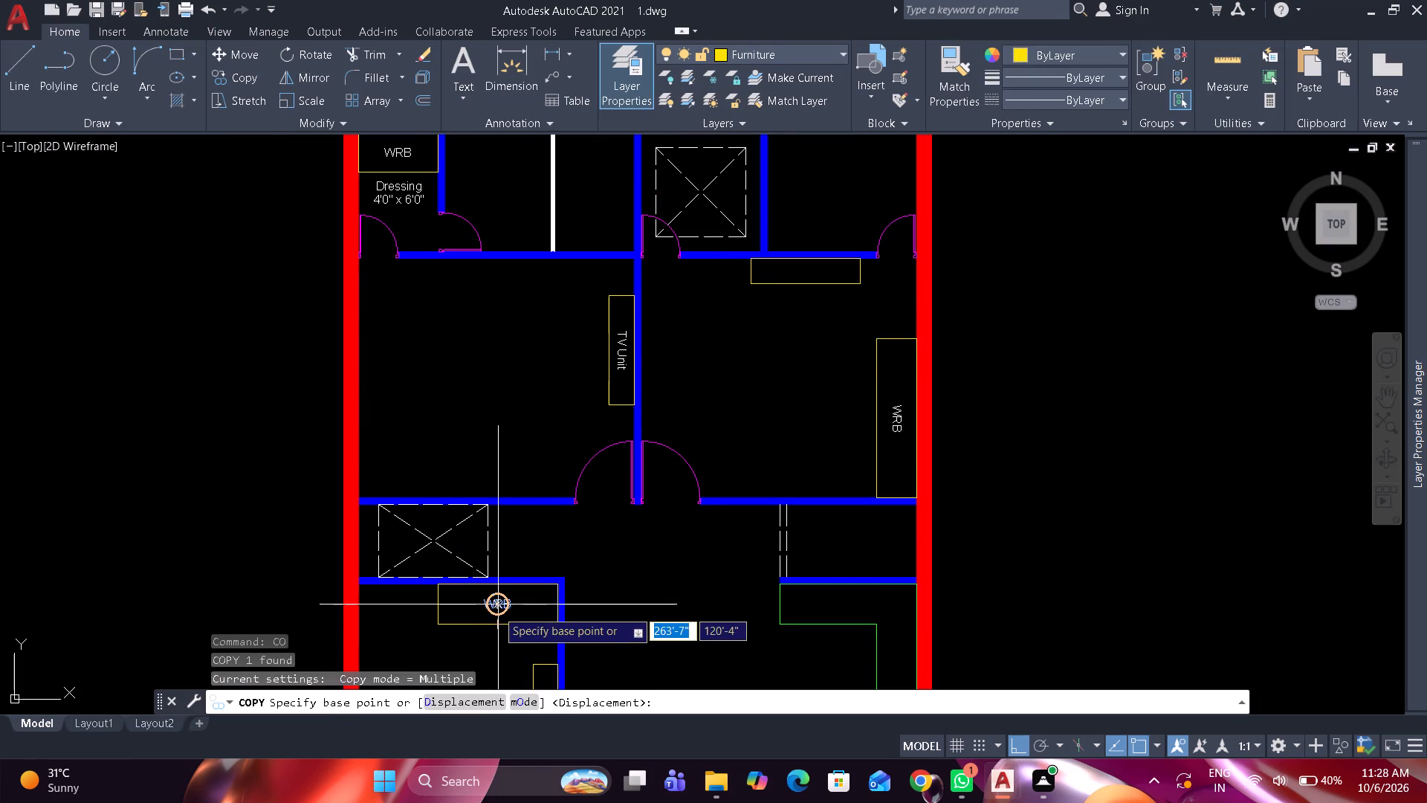
click(802, 277)
key(space)
Replace the entire text of the label along the upper-right room's top wall with "TV Unit".
scroll(802, 277, up, 3)
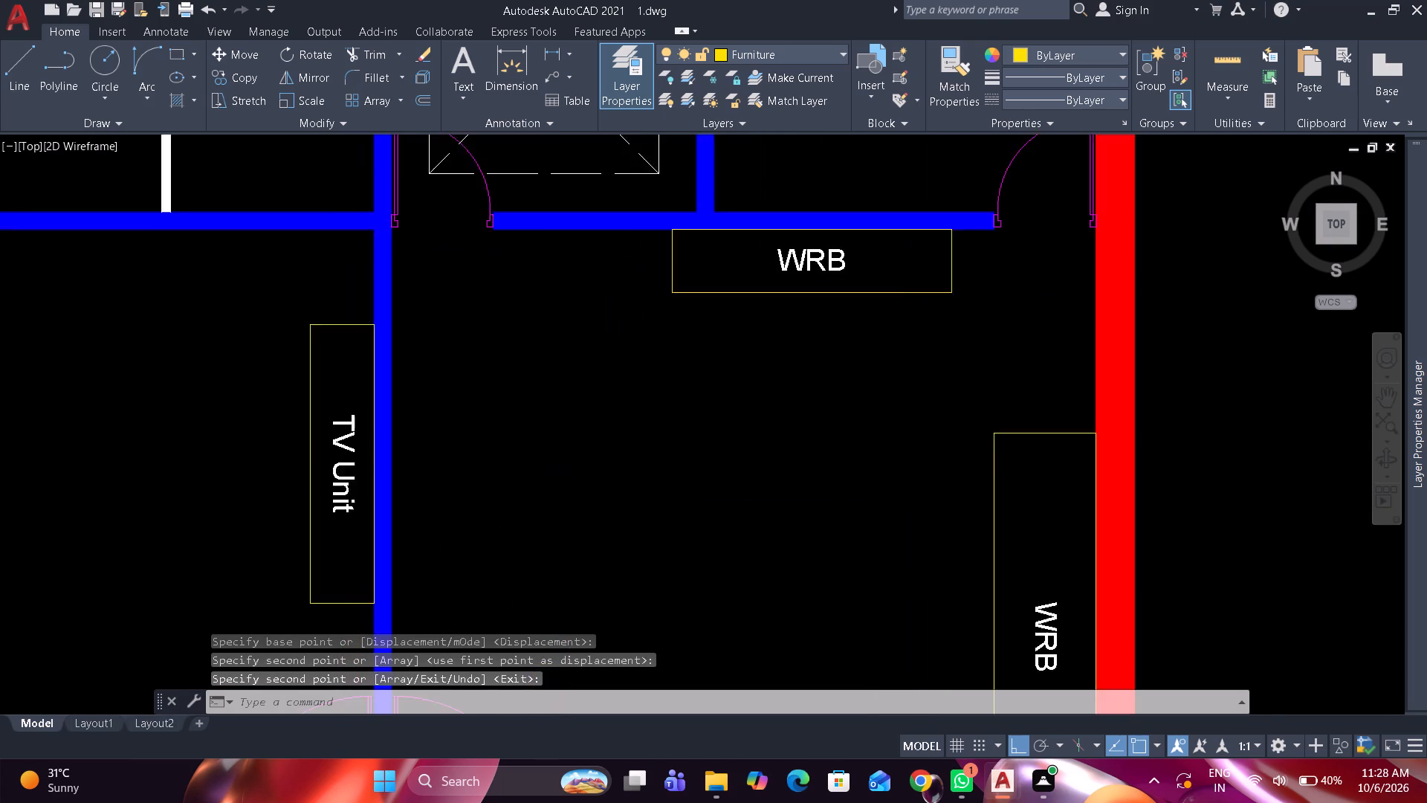
double_click(817, 259)
key(ctrl+a)
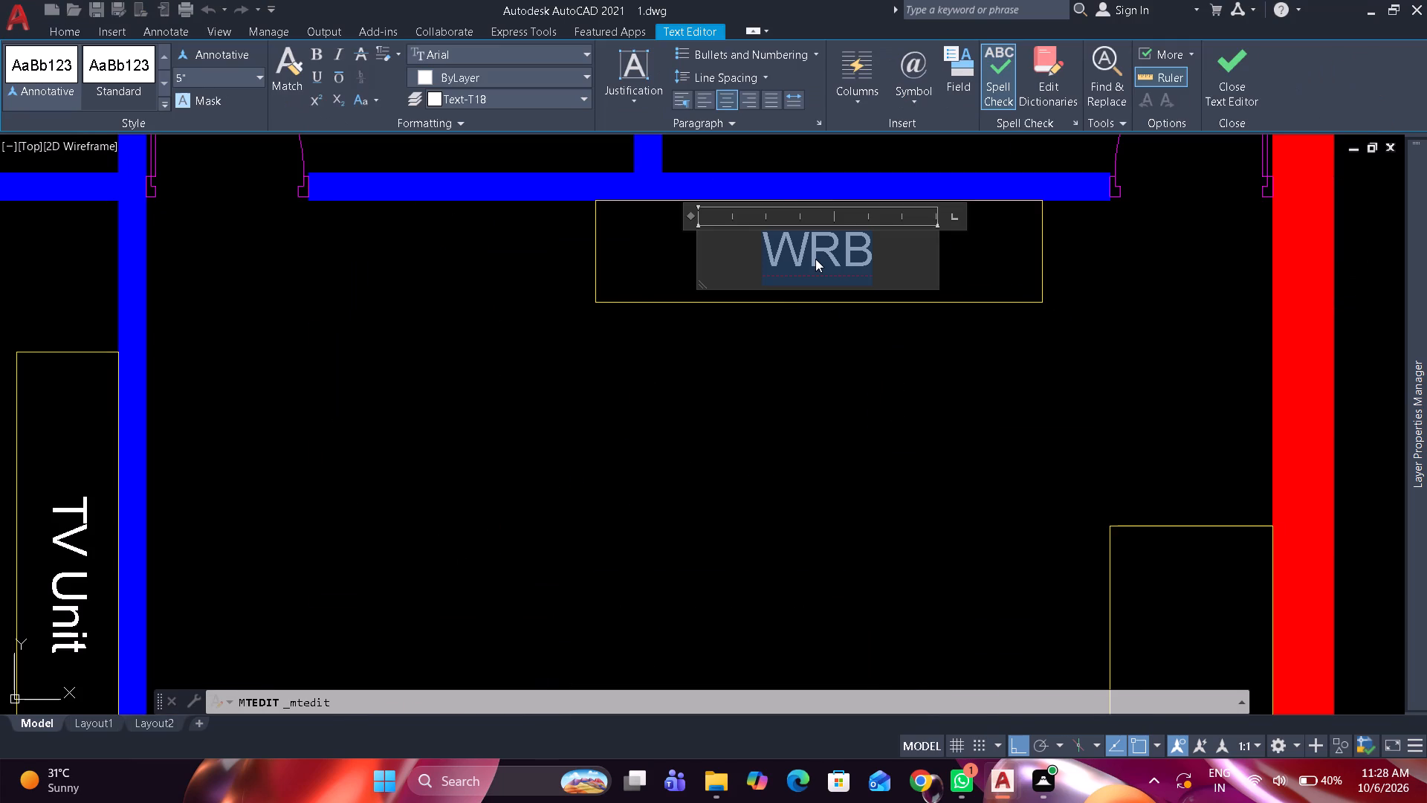
text(TV Unit)
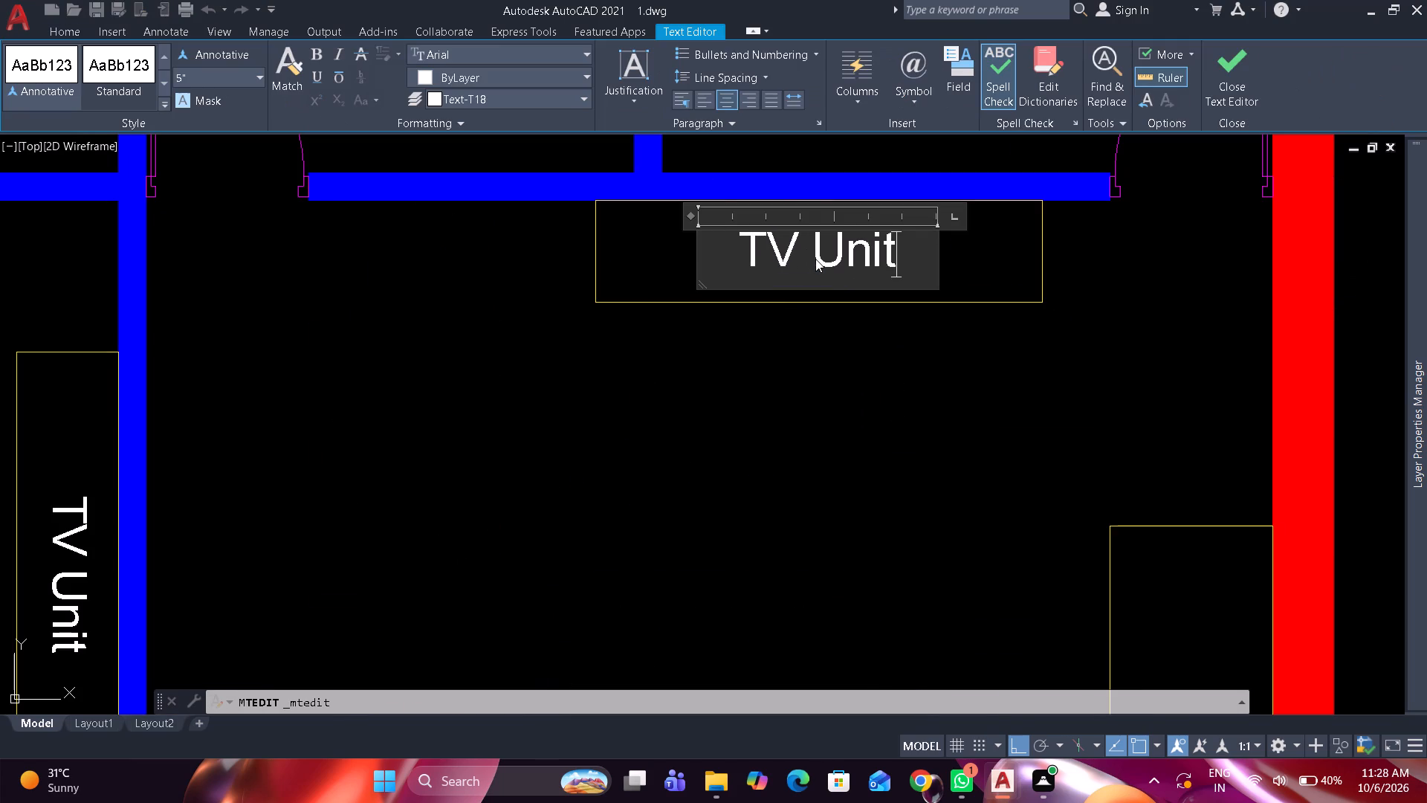
click(817, 392)
Copy the vertical TV Unit label into the middle of the narrow vertical furniture rectangle in the middle-left room.
scroll(815, 375, down, 6)
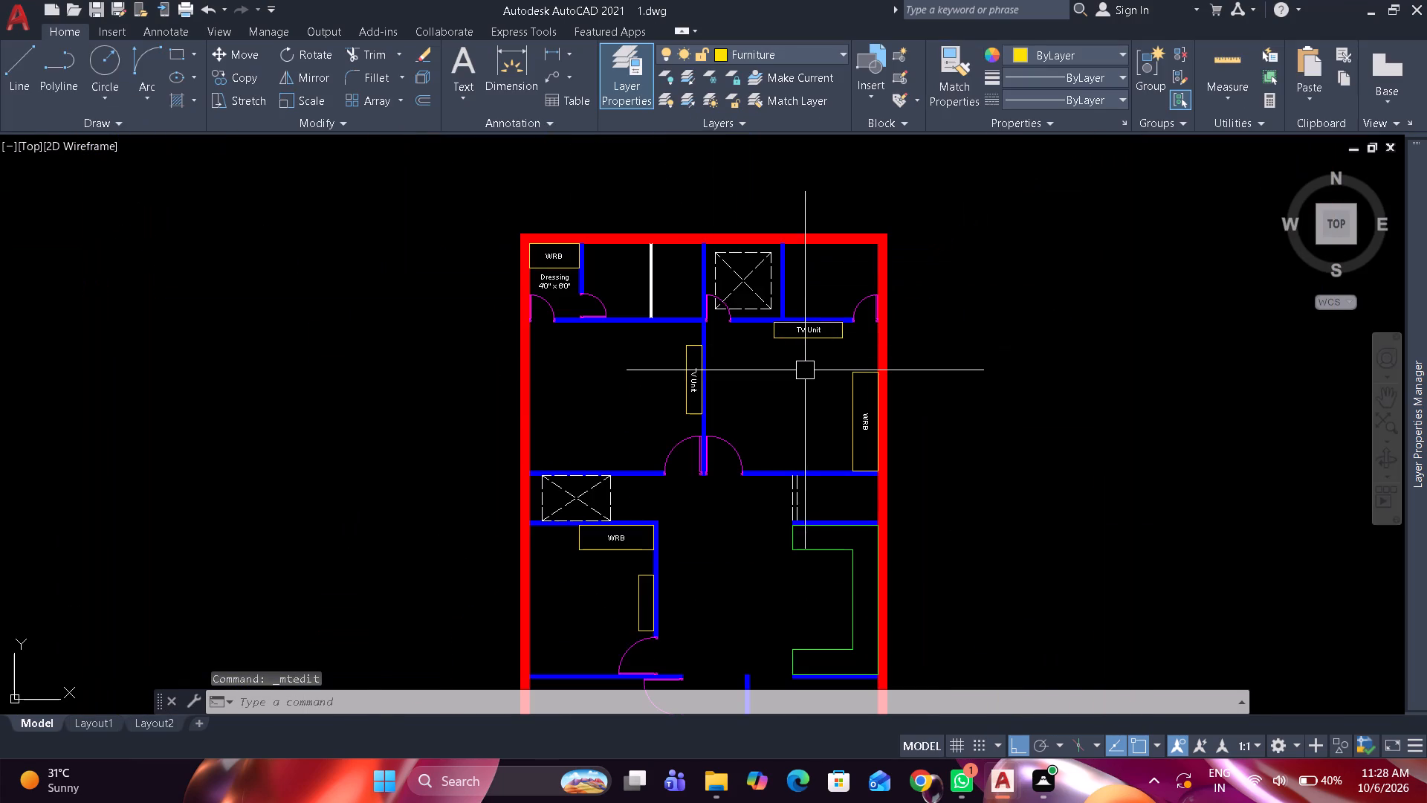
scroll(803, 369, up, 1)
scroll(657, 373, up, 1)
click(616, 377)
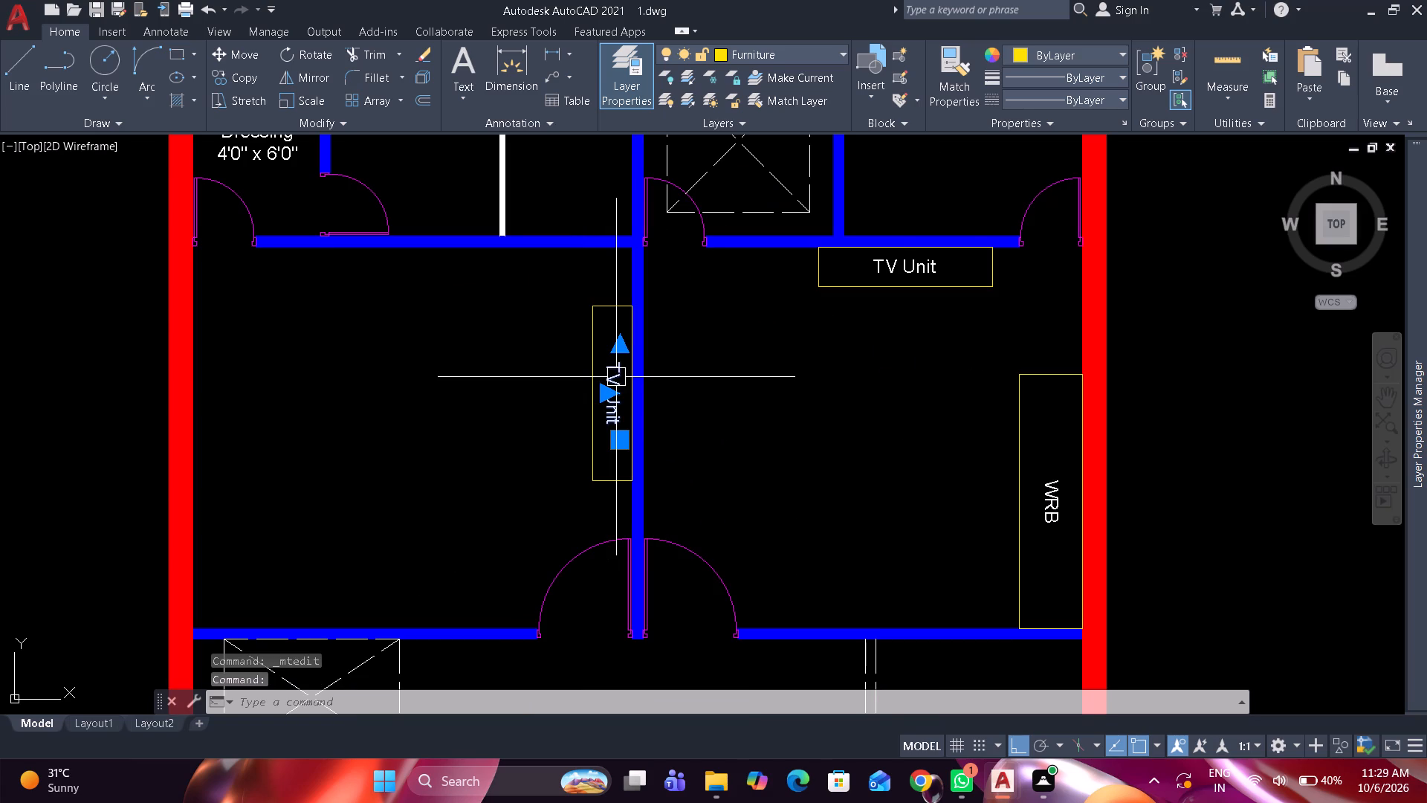
text(co)
key(space)
click(613, 388)
scroll(611, 353, down, 2)
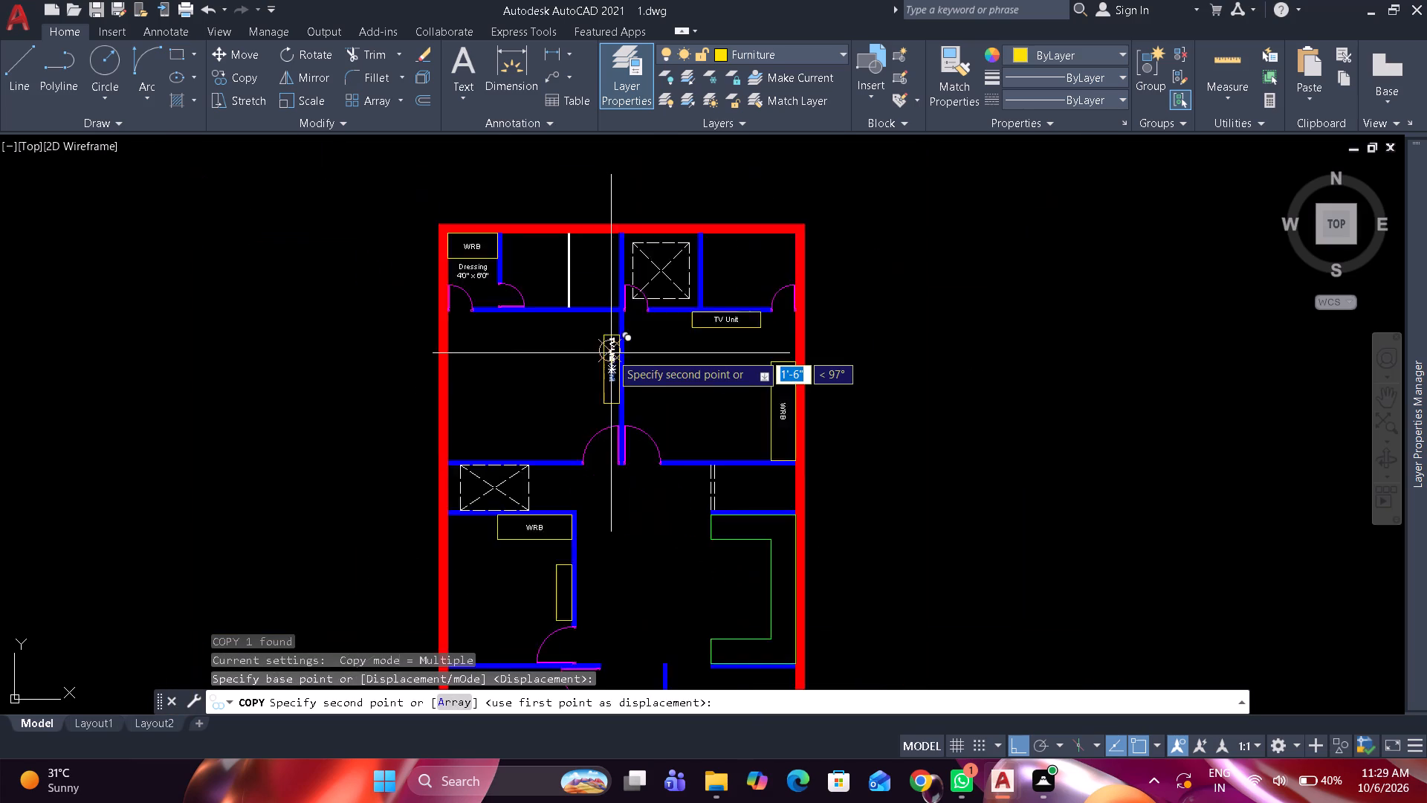
scroll(611, 353, down, 1)
scroll(561, 602, up, 1)
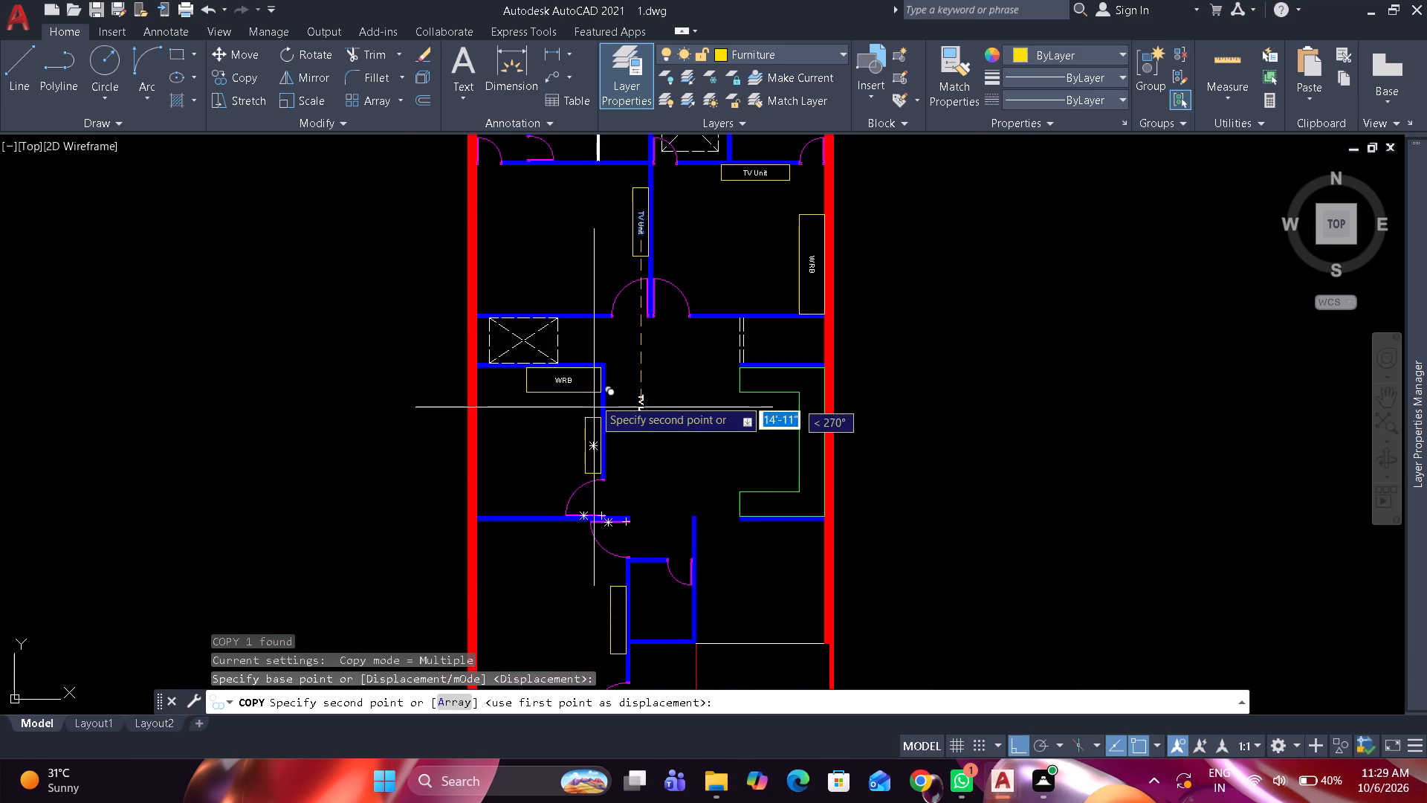
scroll(594, 397, up, 1)
click(592, 473)
Place another copy of the vertical TV Unit label in the lower-left room's furniture rectangle and finish copying.
scroll(630, 378, down, 2)
scroll(618, 544, up, 1)
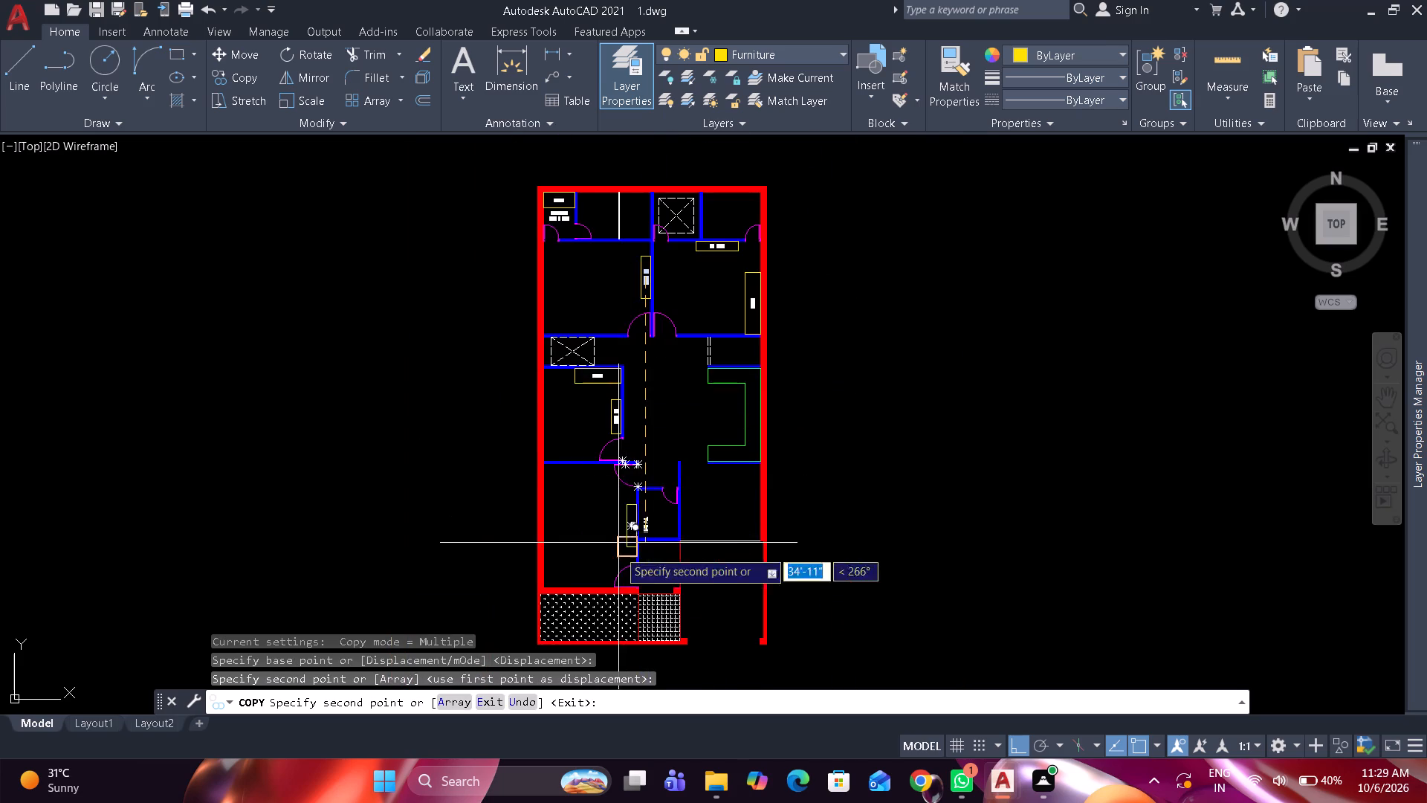
scroll(618, 553, up, 1)
click(650, 495)
key(space)
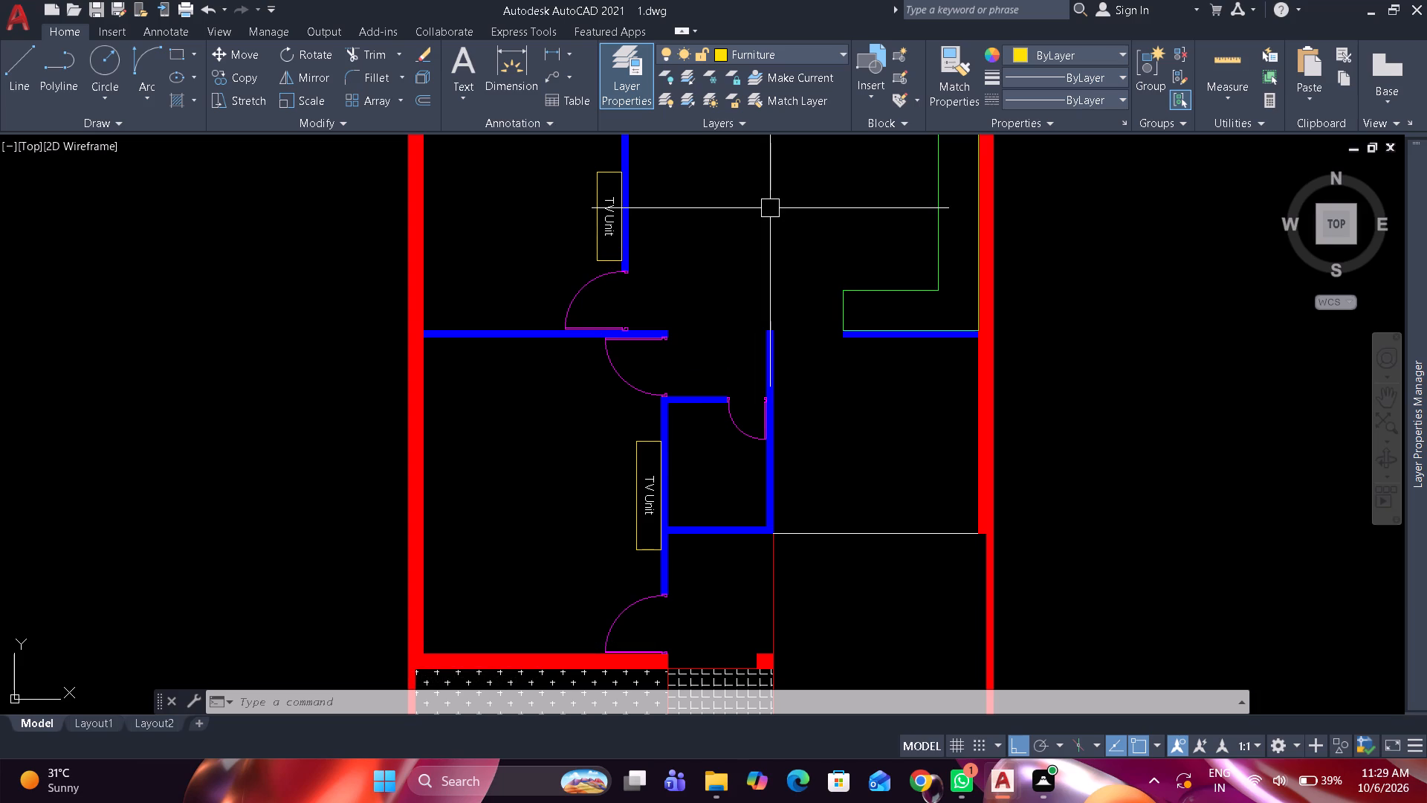
Save the drawing with the whole floor plan in view.
scroll(775, 218, down, 1)
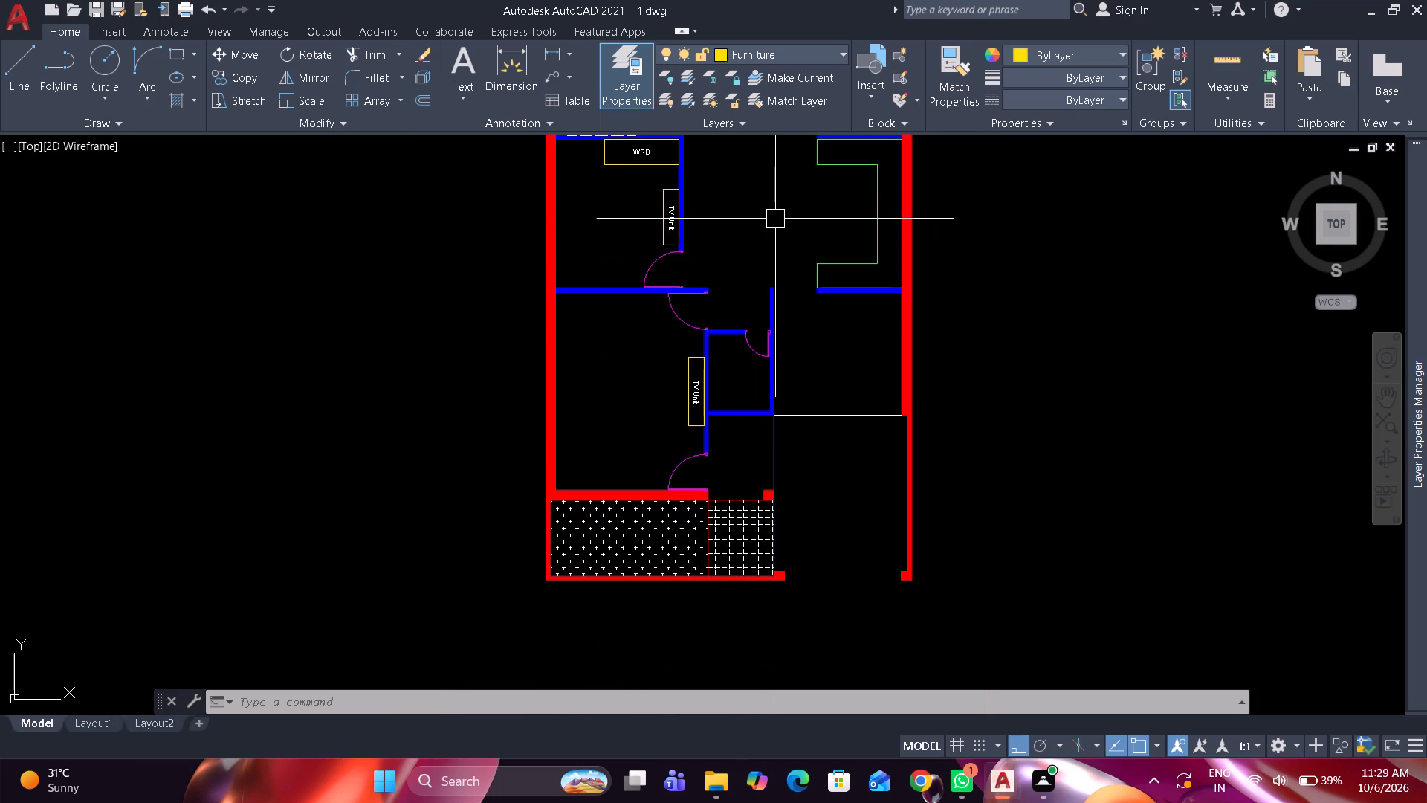
scroll(775, 219, down, 1)
middle_drag(744, 271, 702, 378)
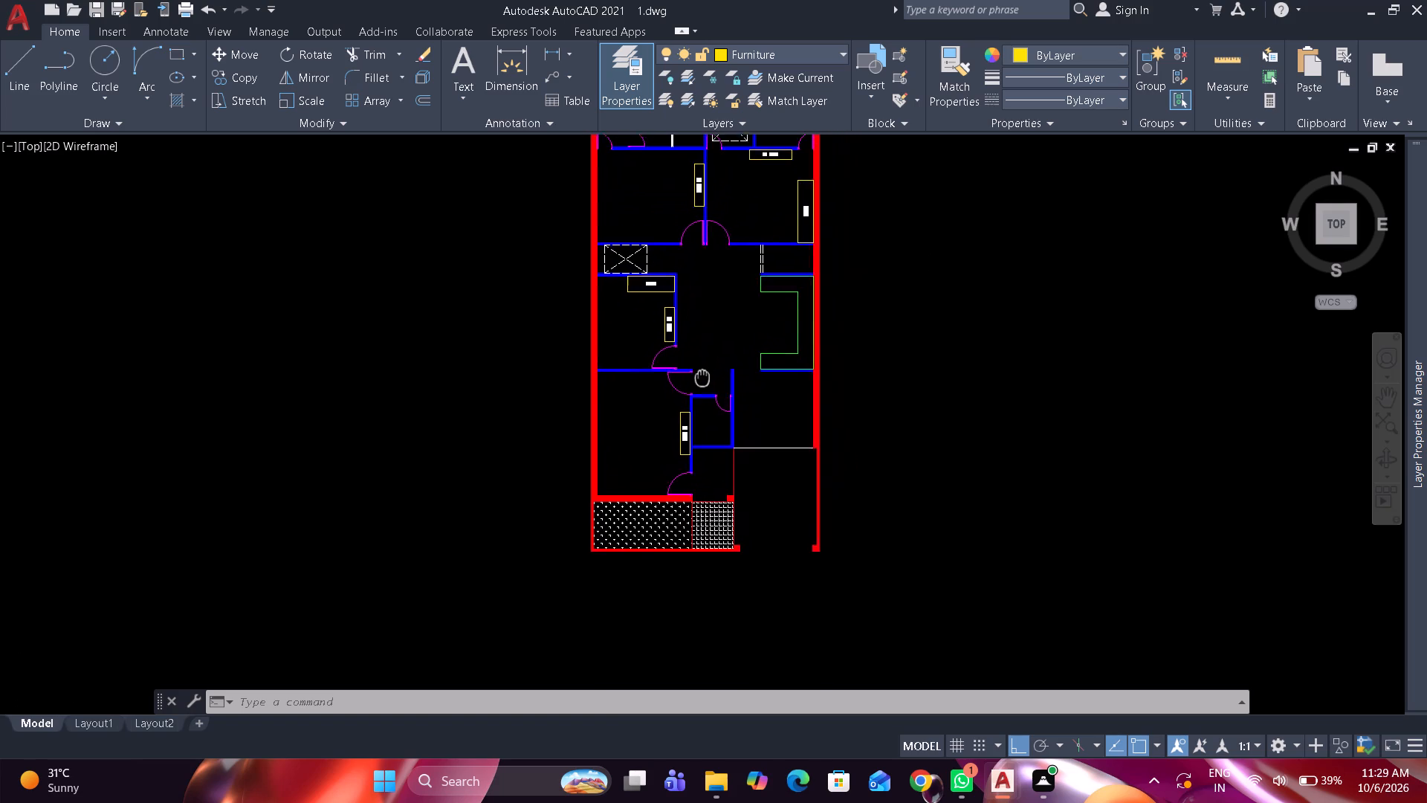
middle_drag(702, 378, 698, 390)
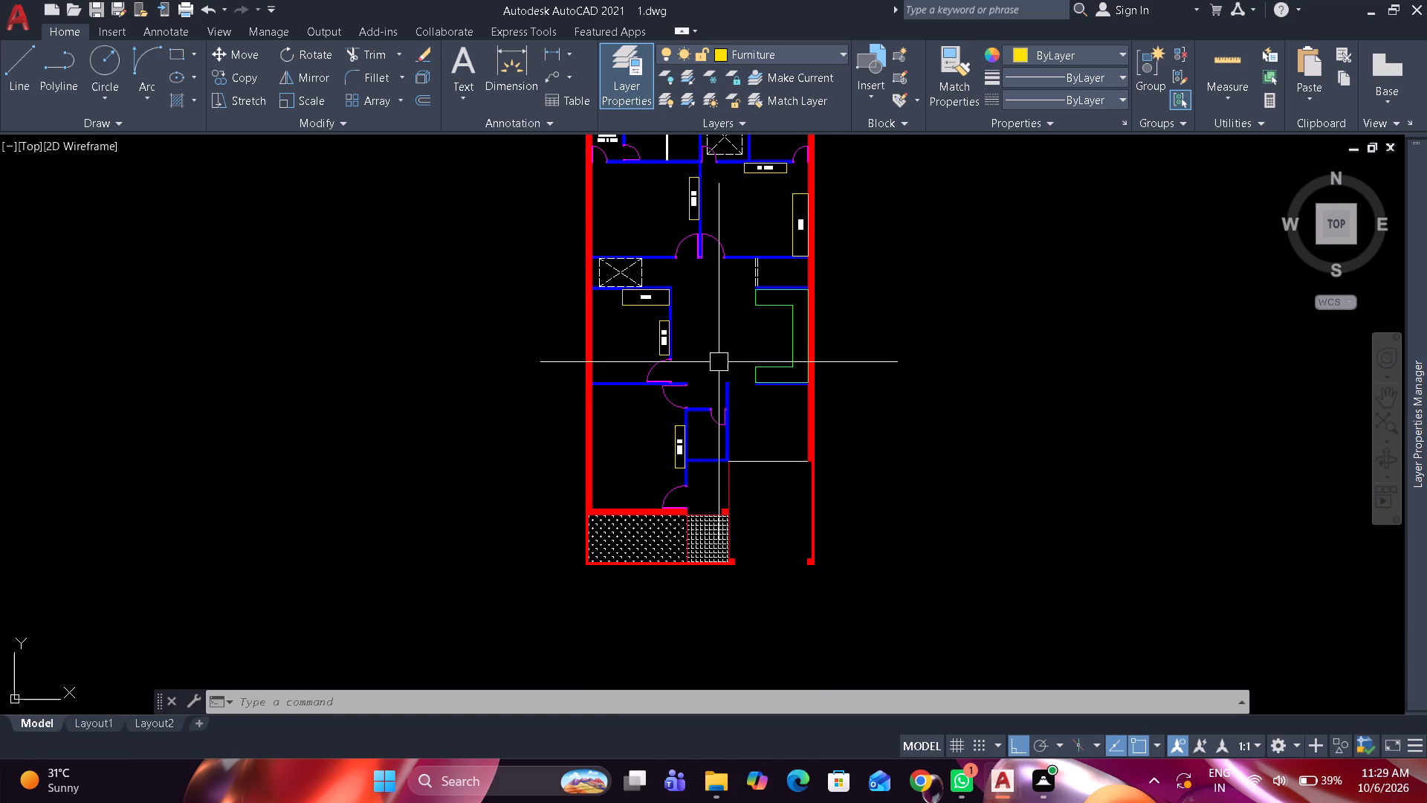
middle_drag(722, 350, 702, 384)
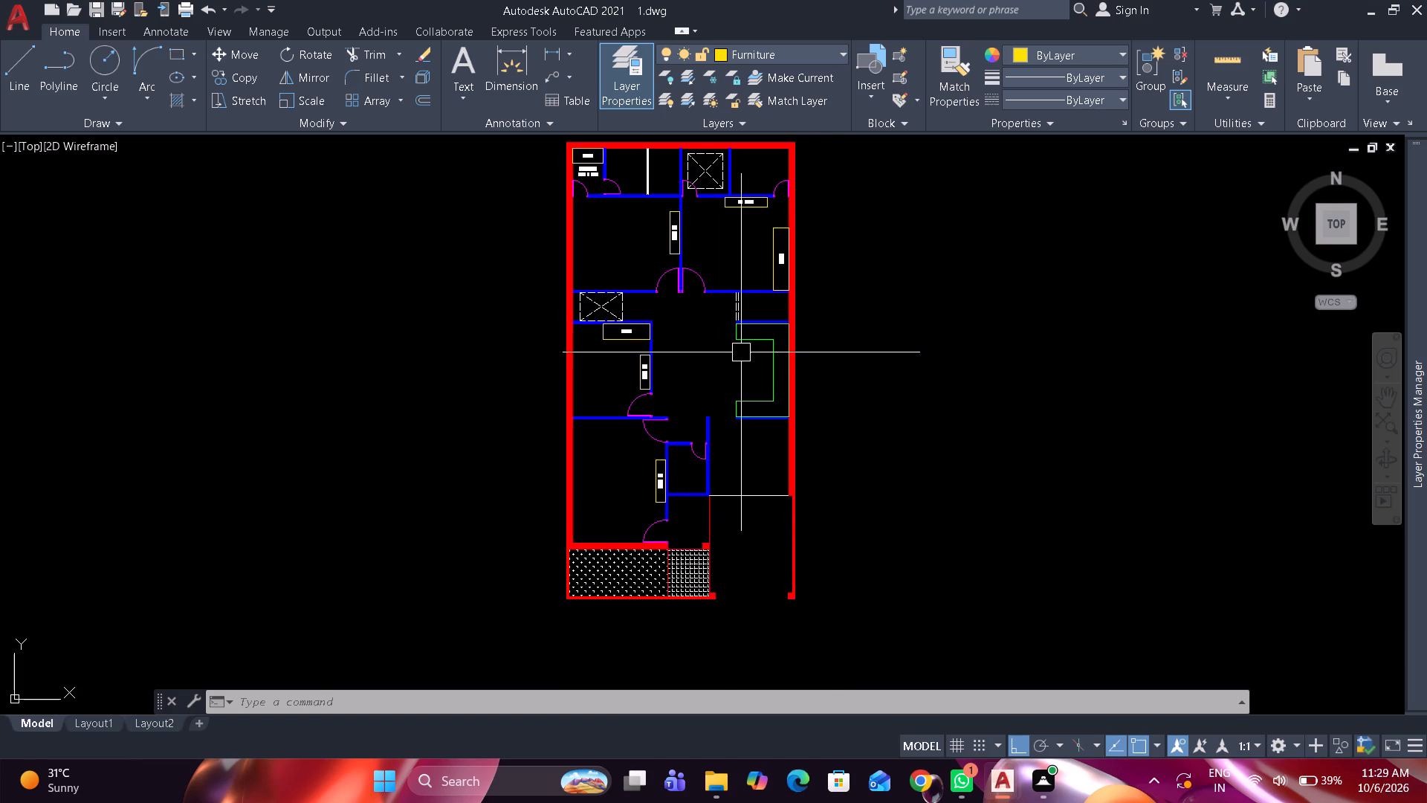
middle_drag(899, 323, 876, 361)
key(ctrl+s)
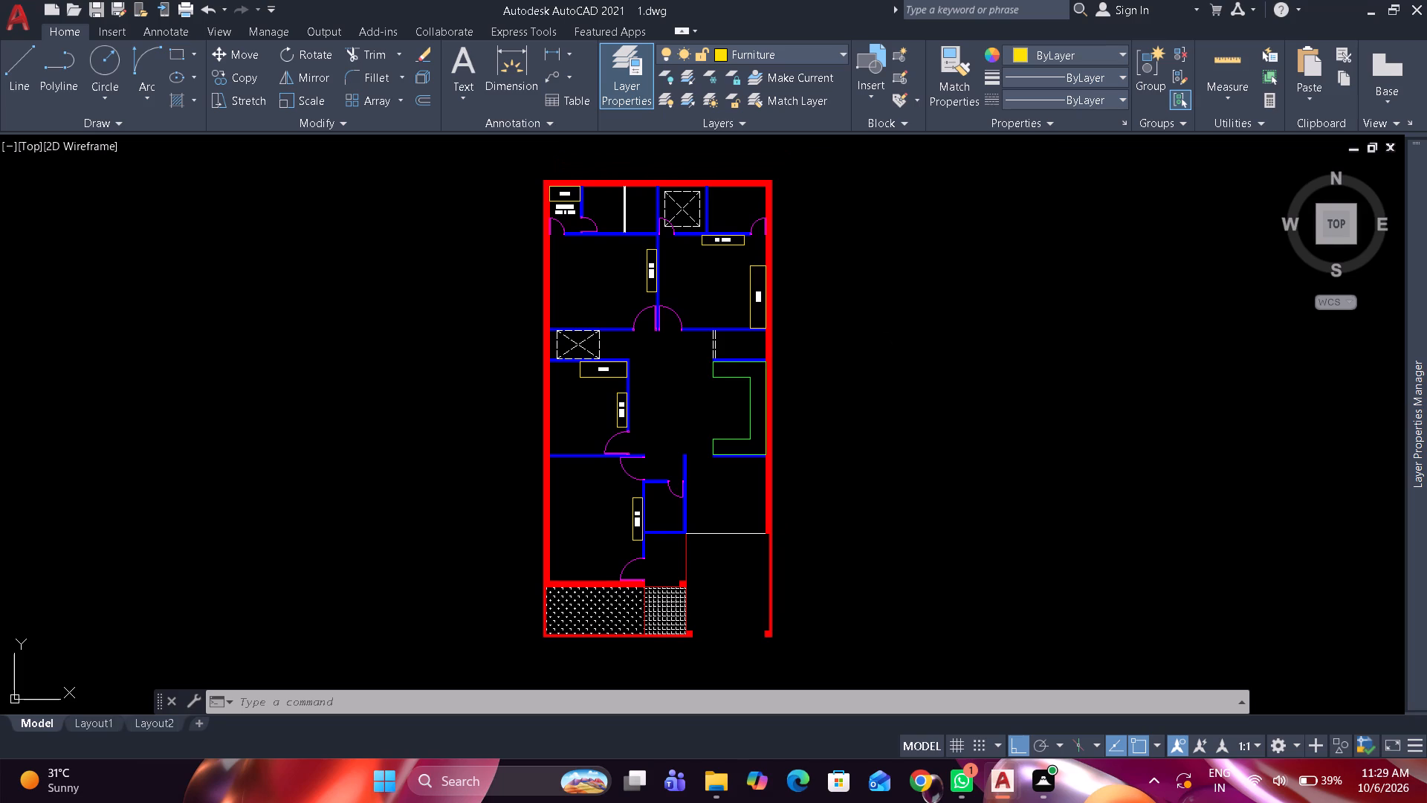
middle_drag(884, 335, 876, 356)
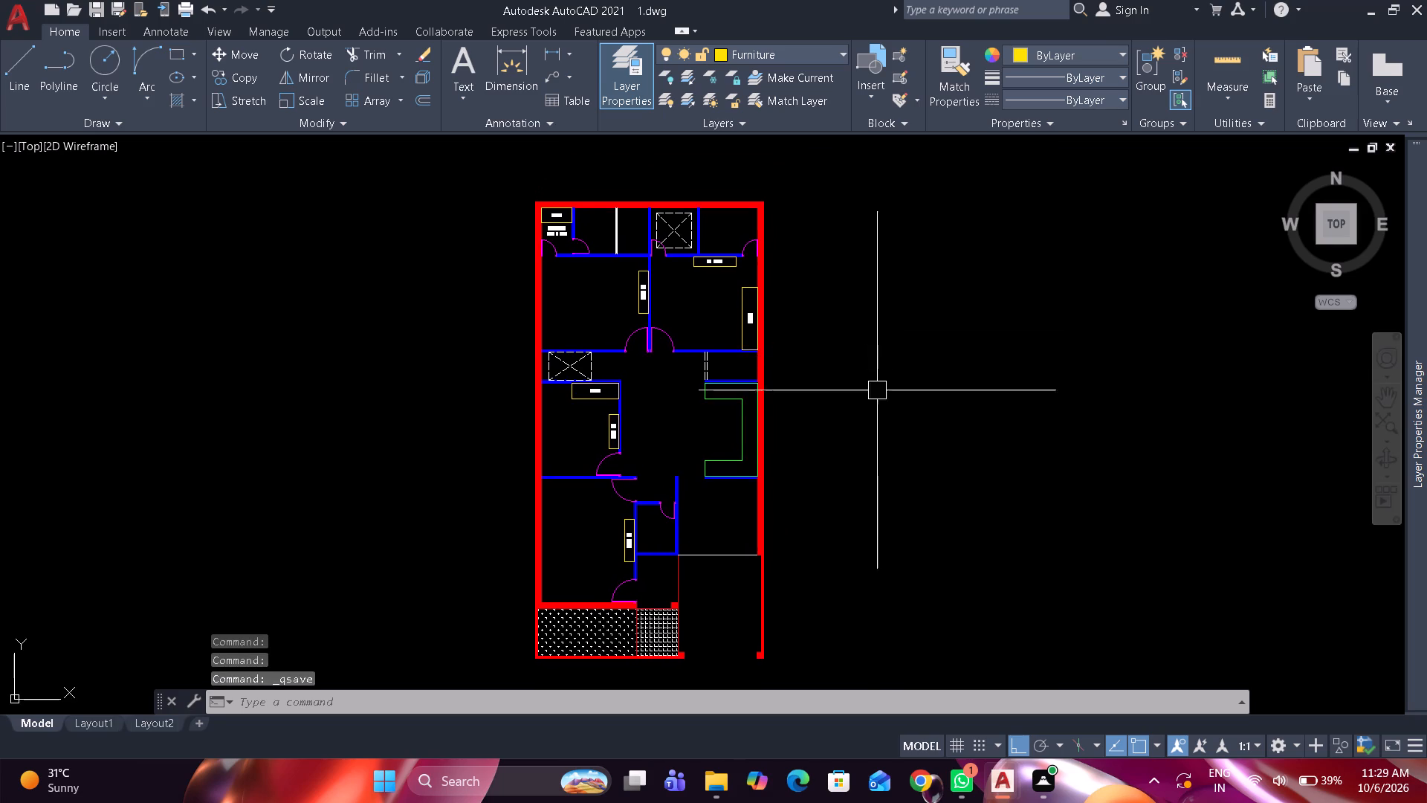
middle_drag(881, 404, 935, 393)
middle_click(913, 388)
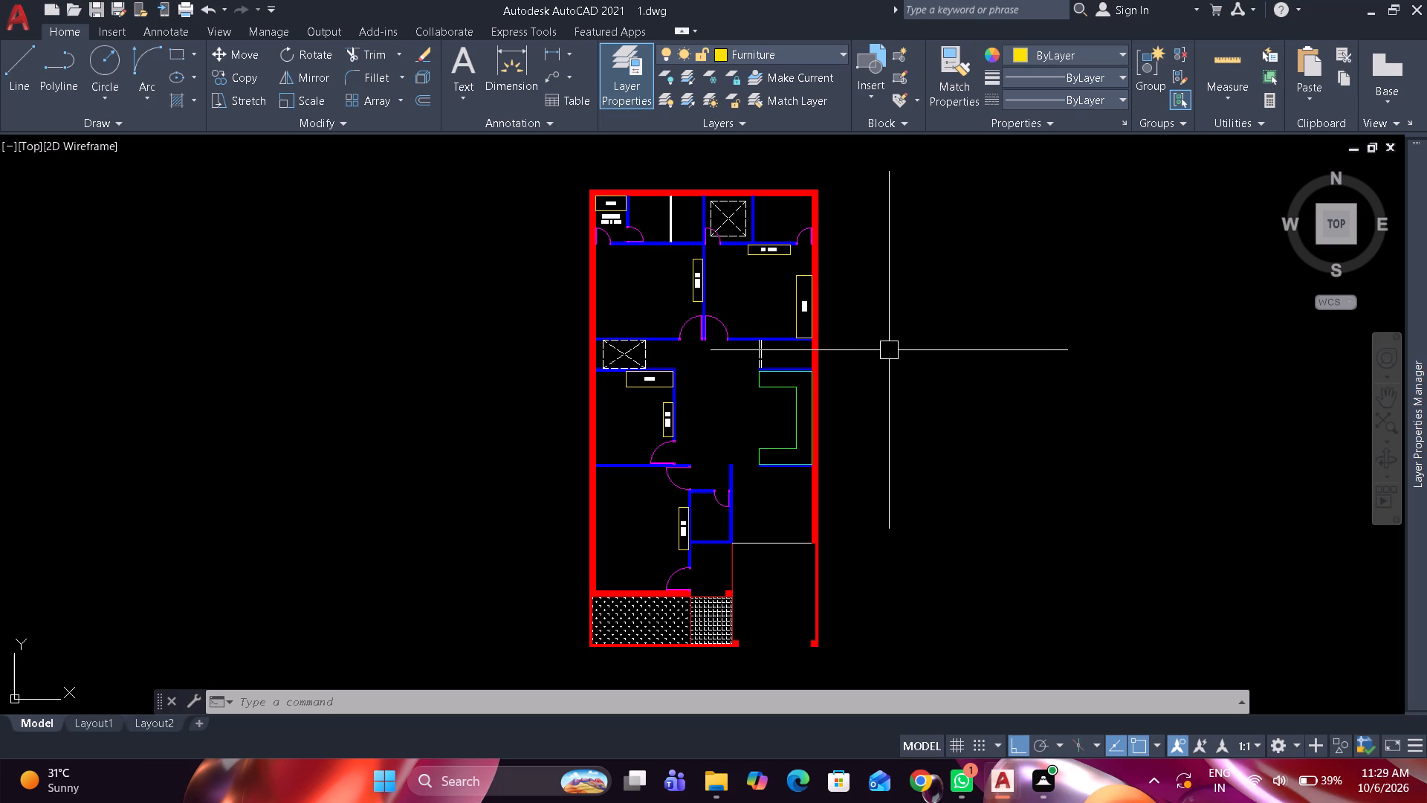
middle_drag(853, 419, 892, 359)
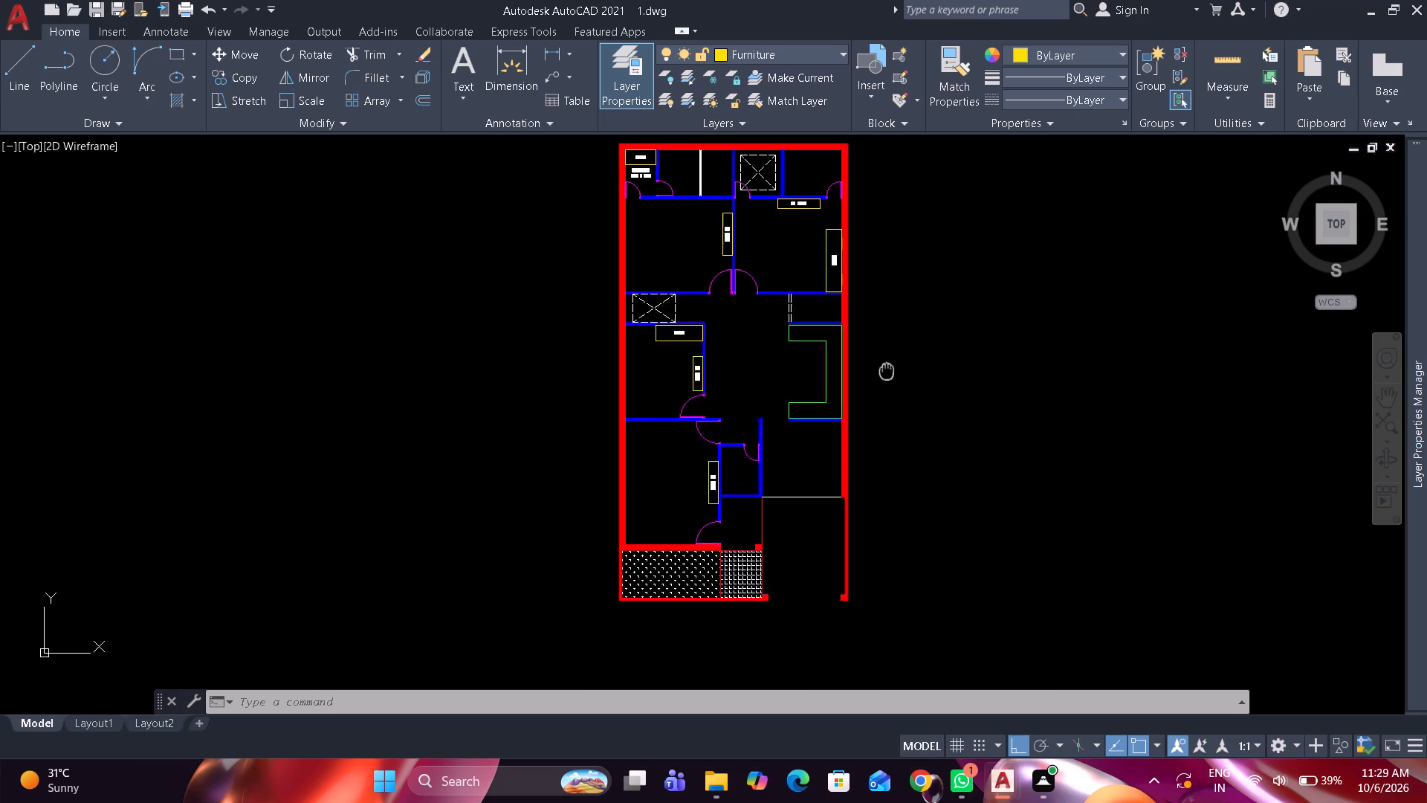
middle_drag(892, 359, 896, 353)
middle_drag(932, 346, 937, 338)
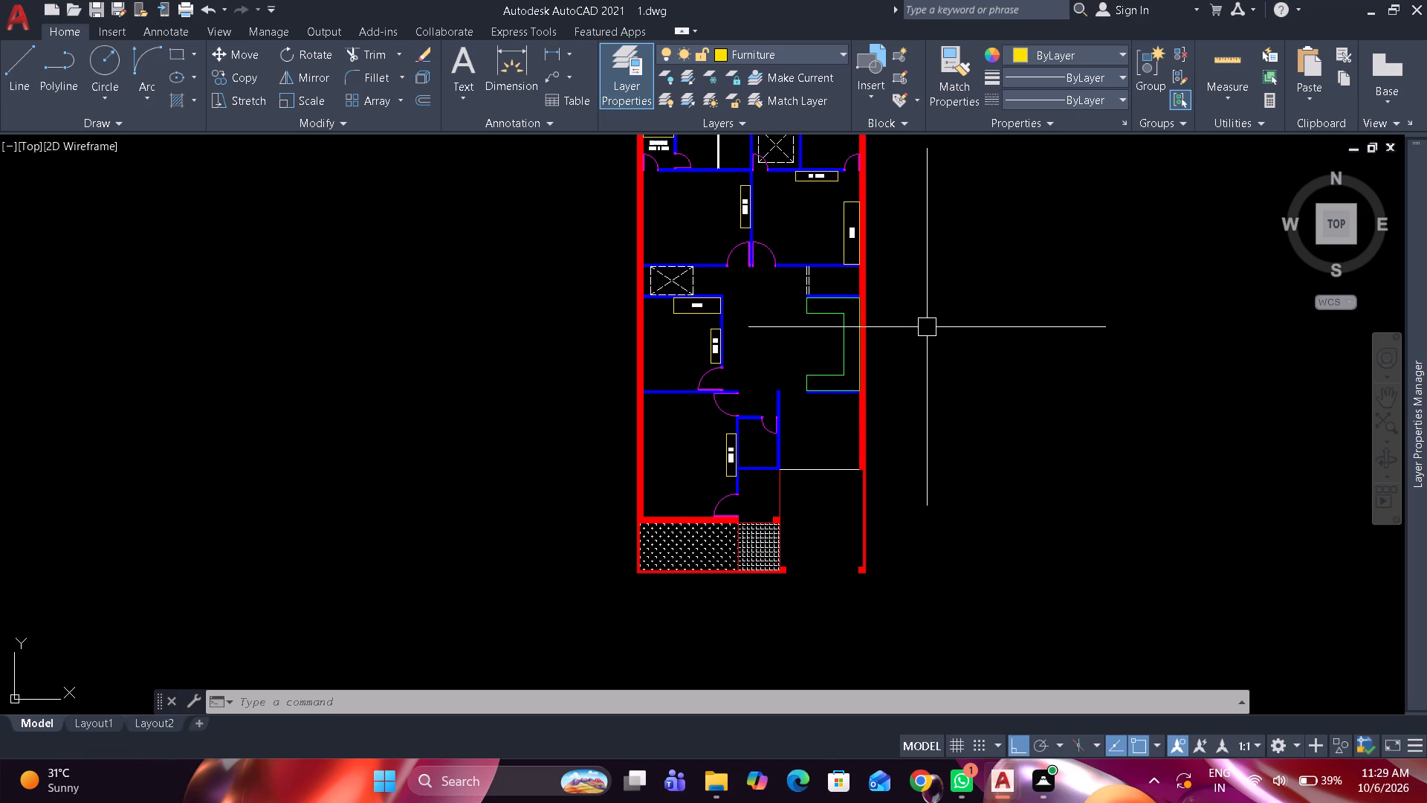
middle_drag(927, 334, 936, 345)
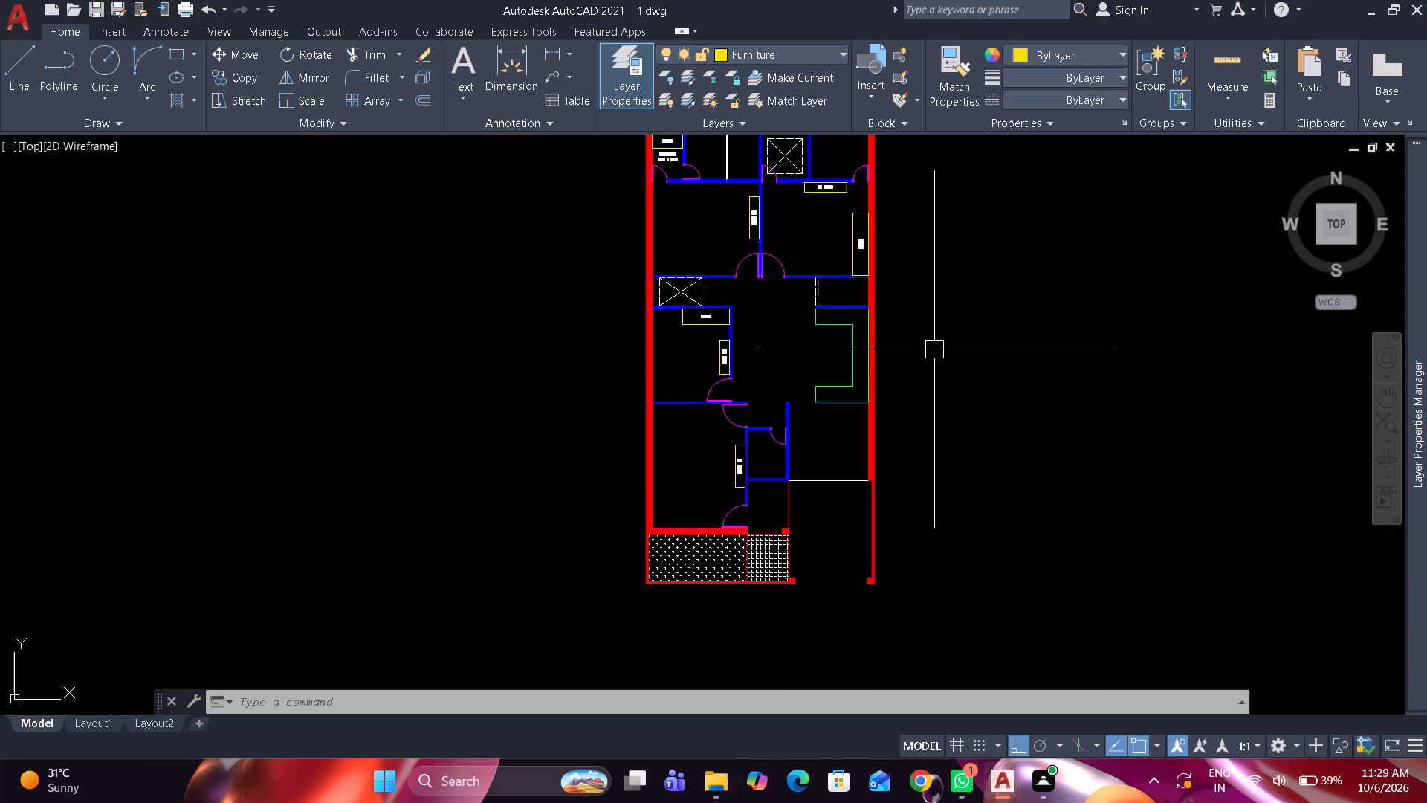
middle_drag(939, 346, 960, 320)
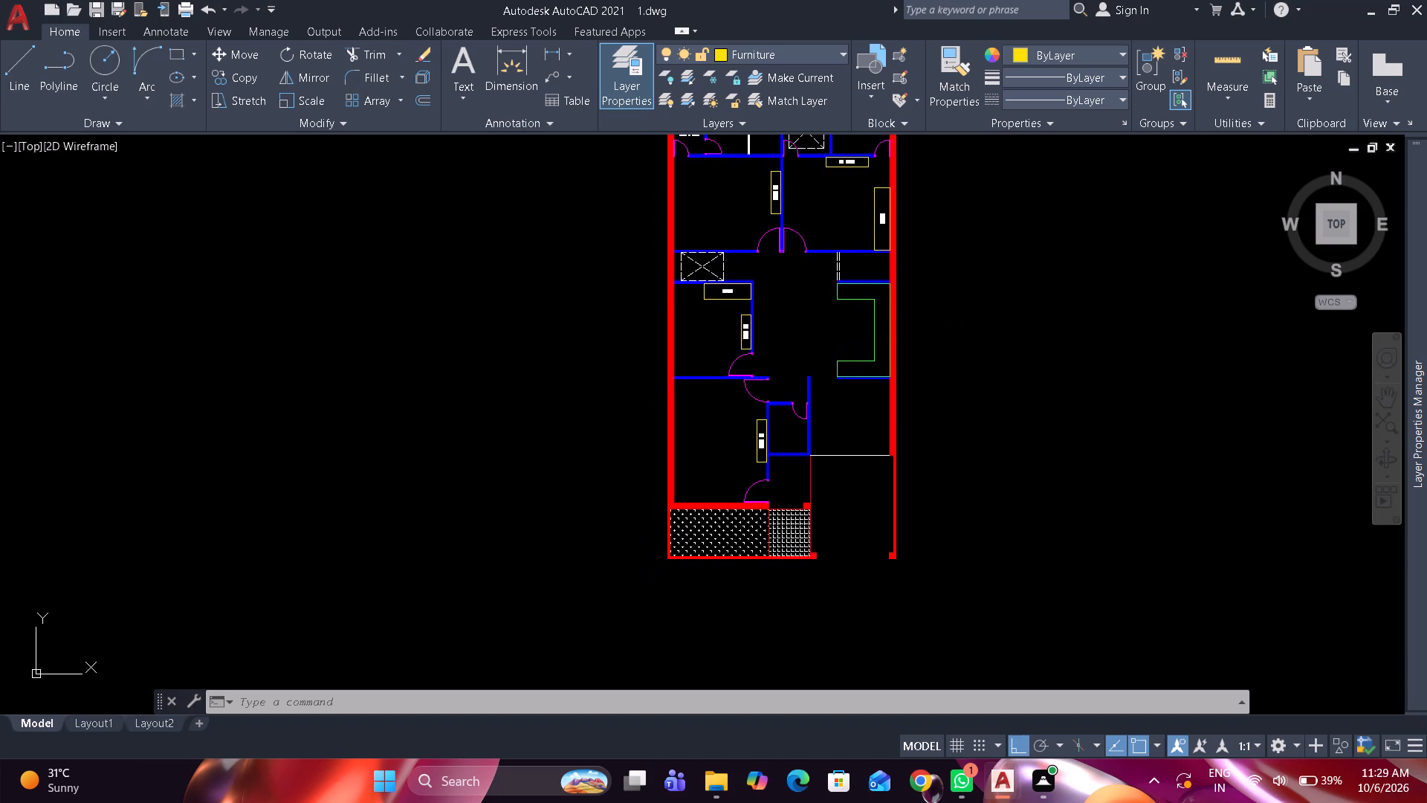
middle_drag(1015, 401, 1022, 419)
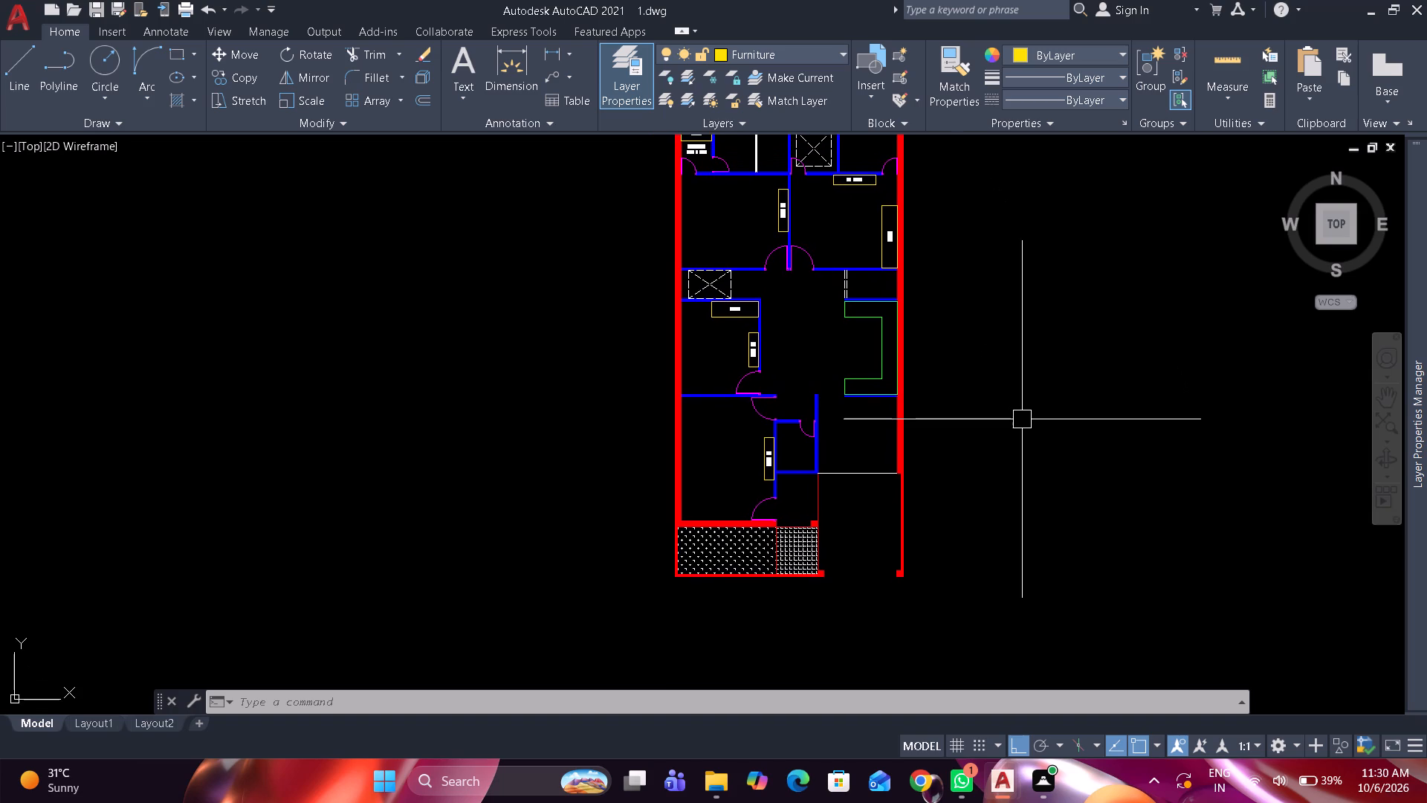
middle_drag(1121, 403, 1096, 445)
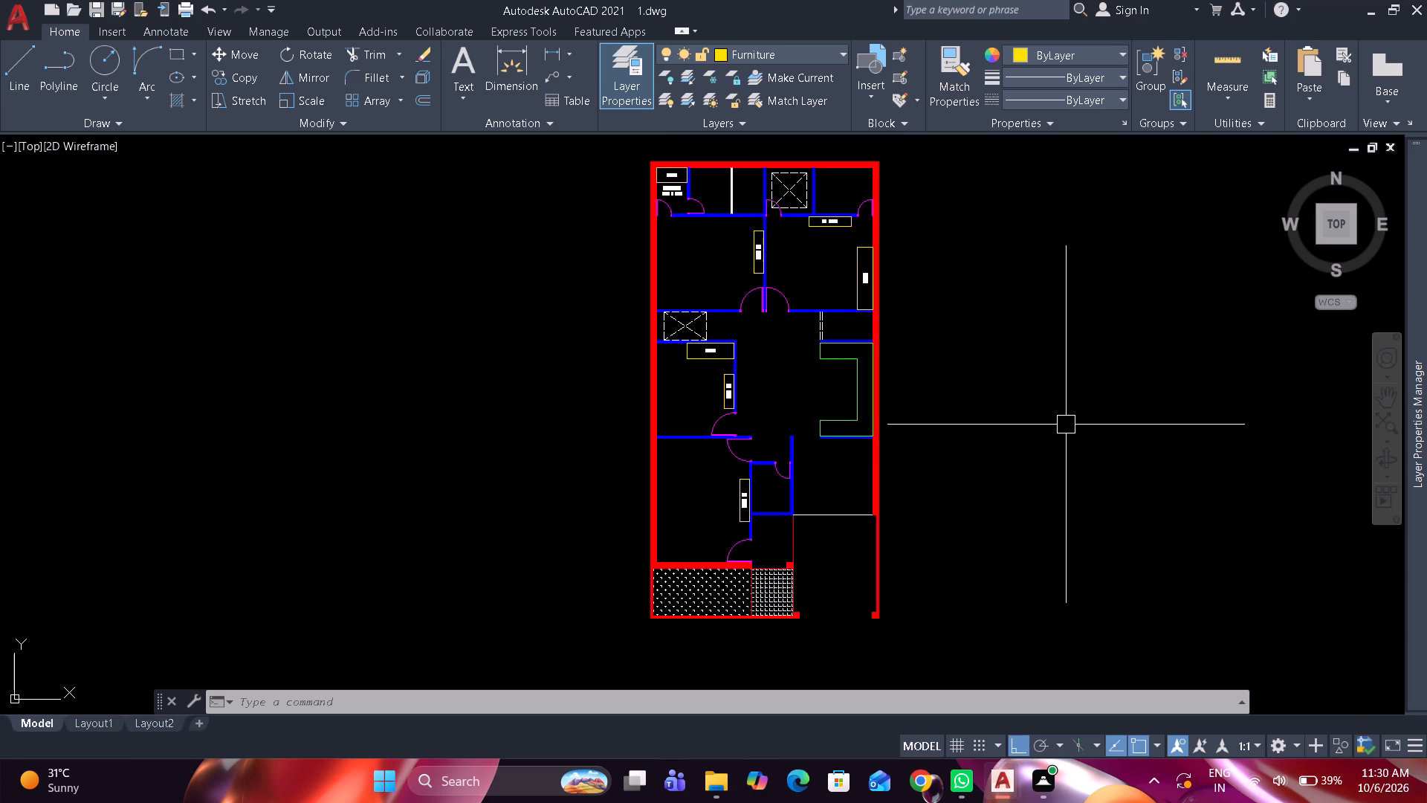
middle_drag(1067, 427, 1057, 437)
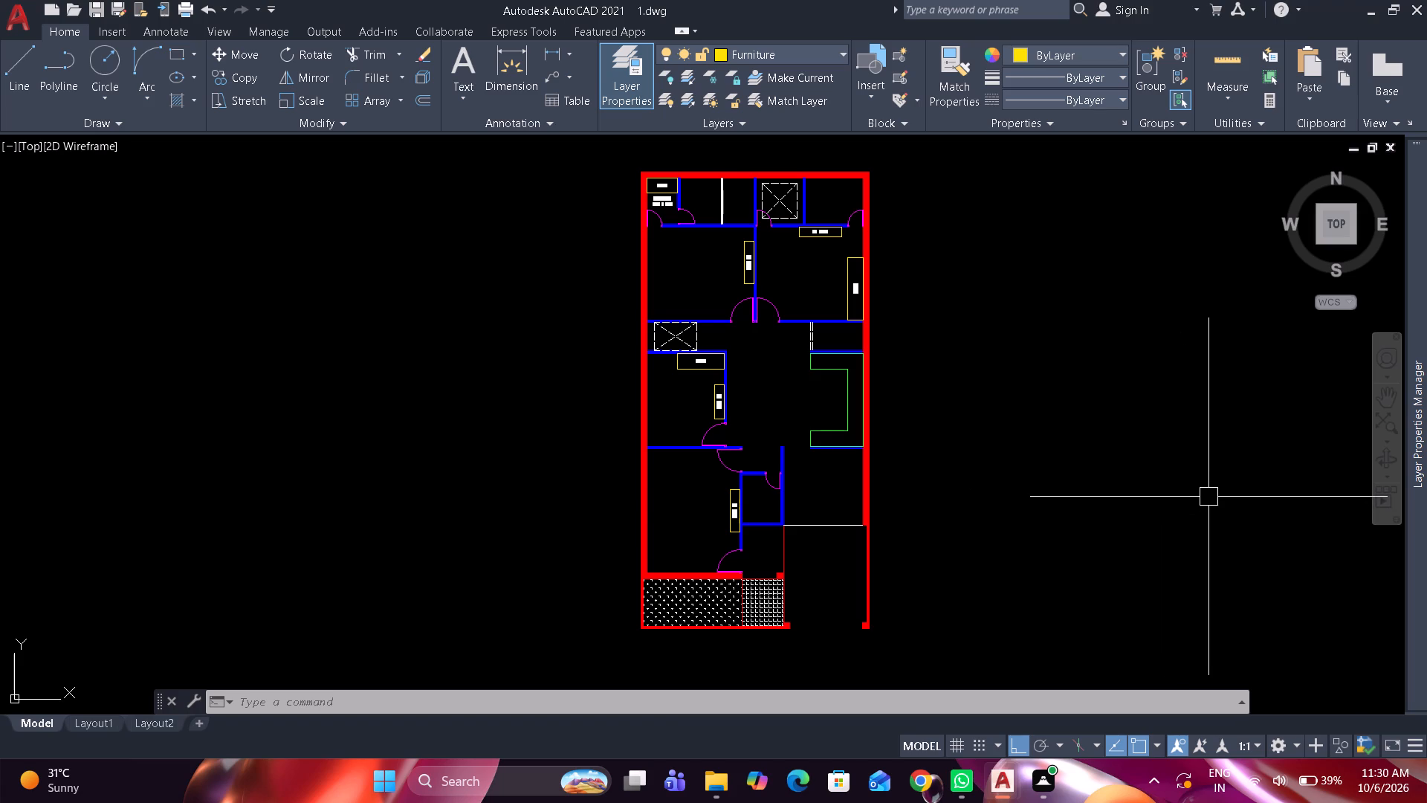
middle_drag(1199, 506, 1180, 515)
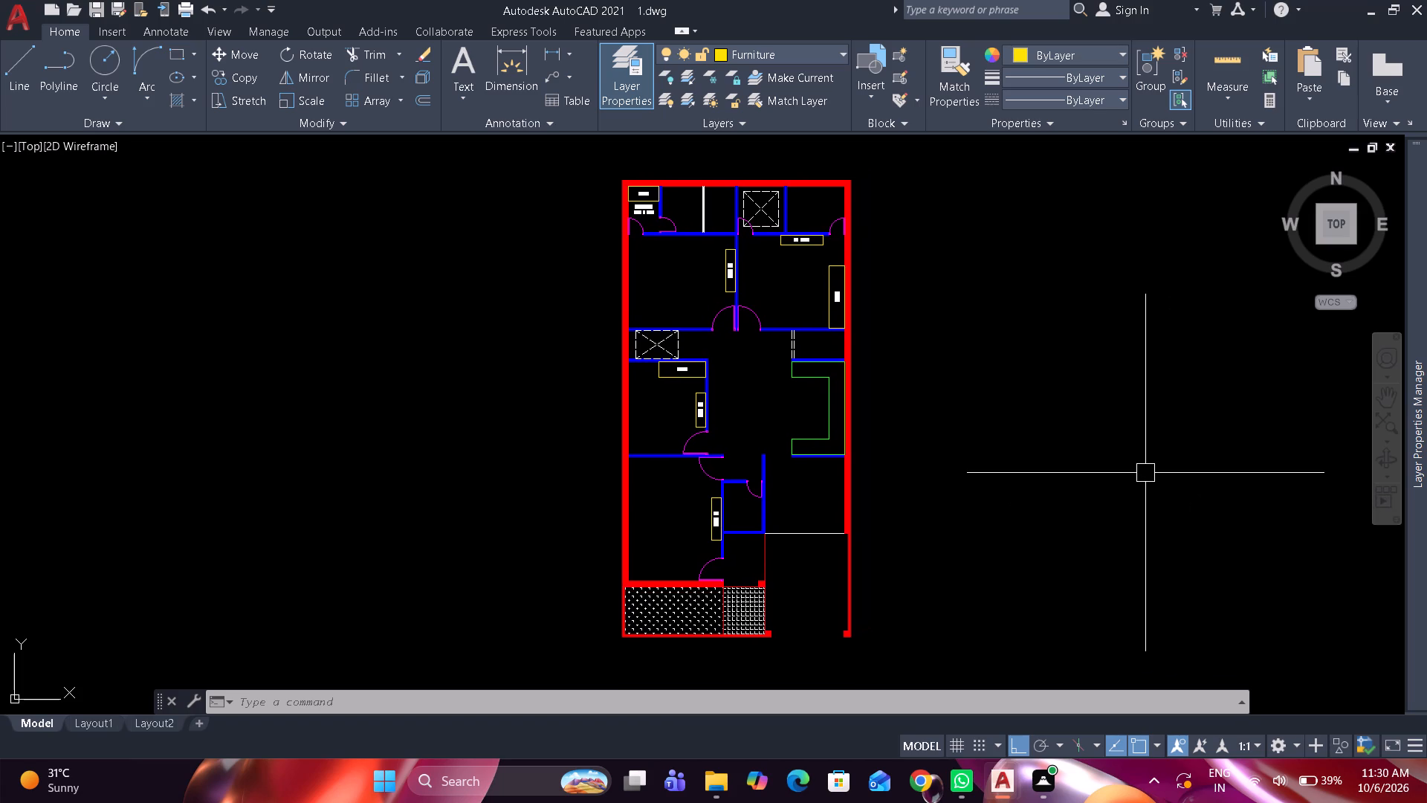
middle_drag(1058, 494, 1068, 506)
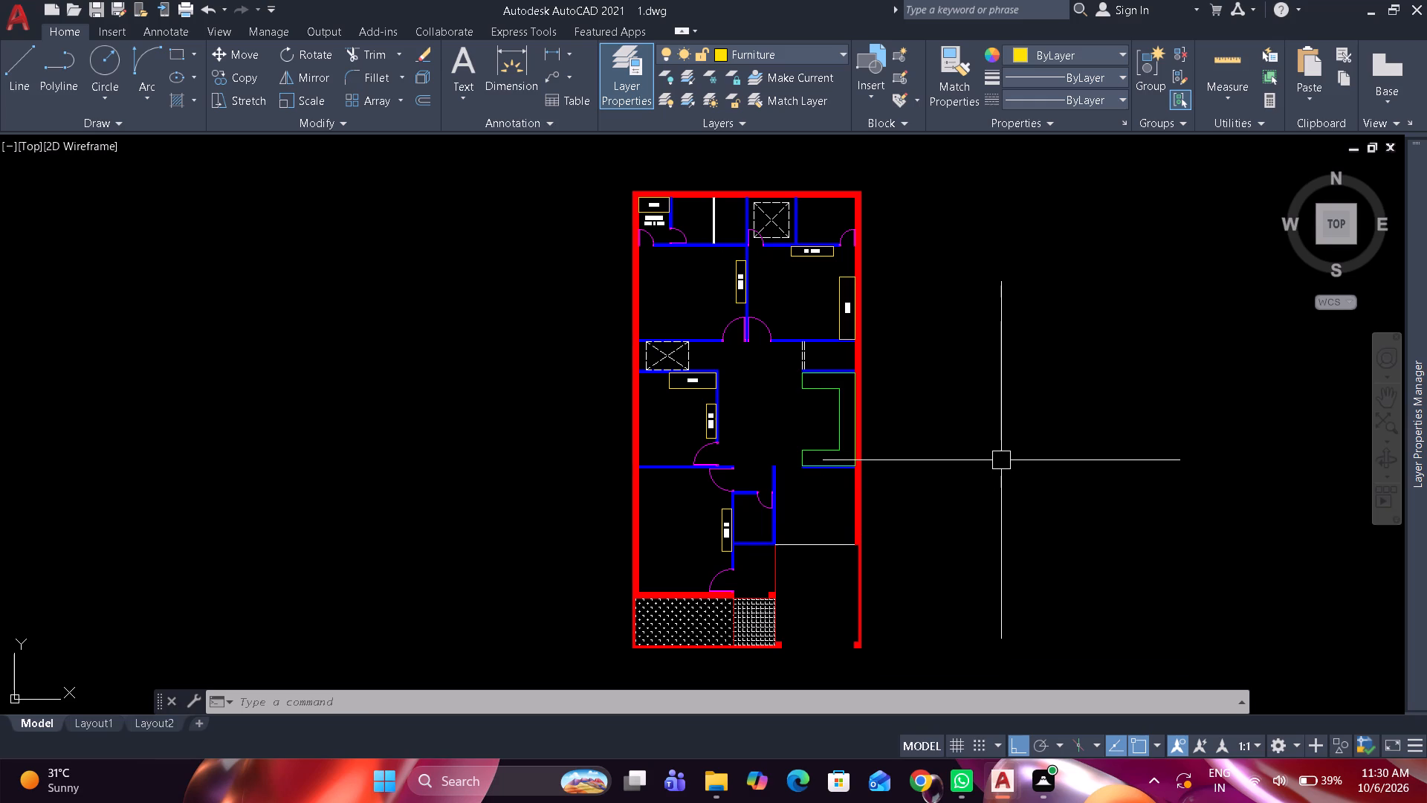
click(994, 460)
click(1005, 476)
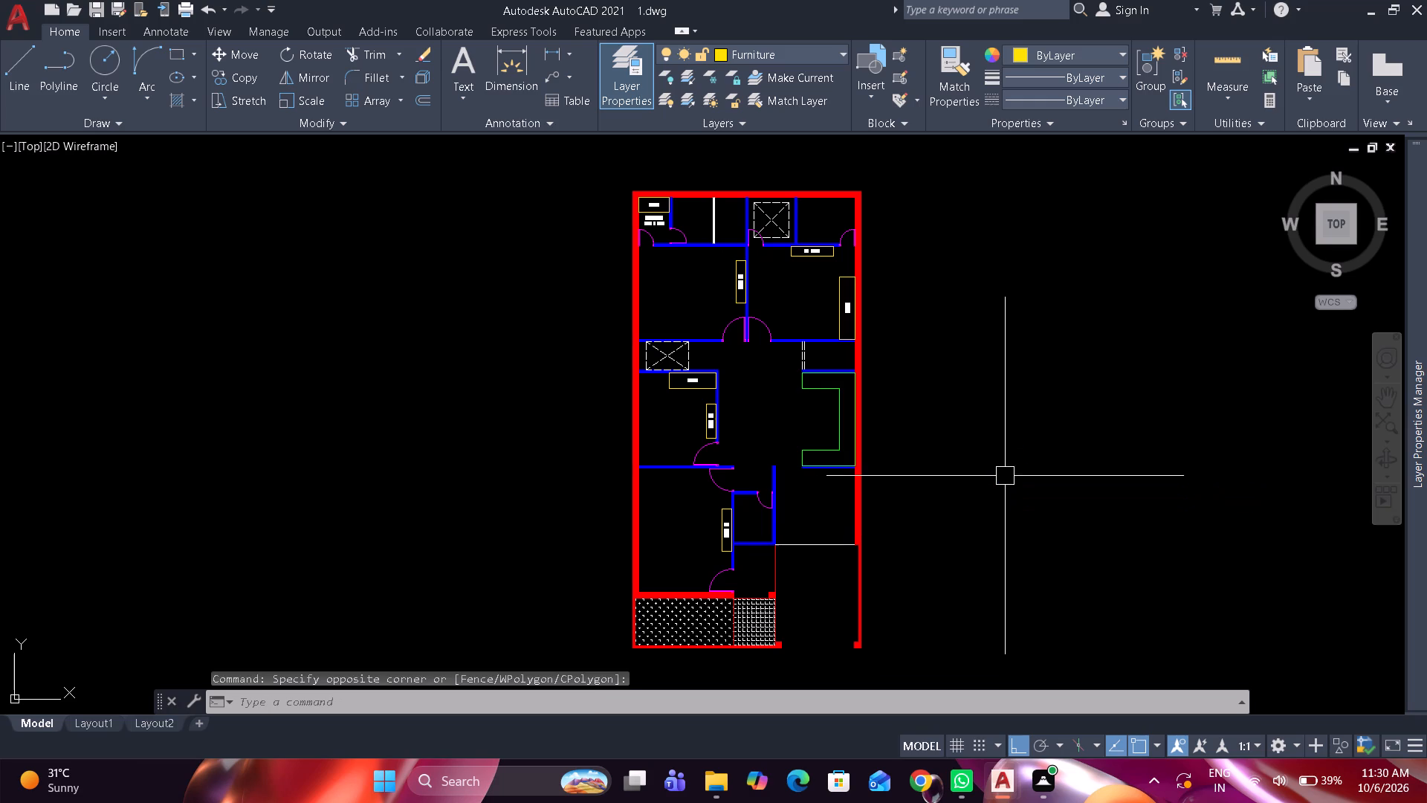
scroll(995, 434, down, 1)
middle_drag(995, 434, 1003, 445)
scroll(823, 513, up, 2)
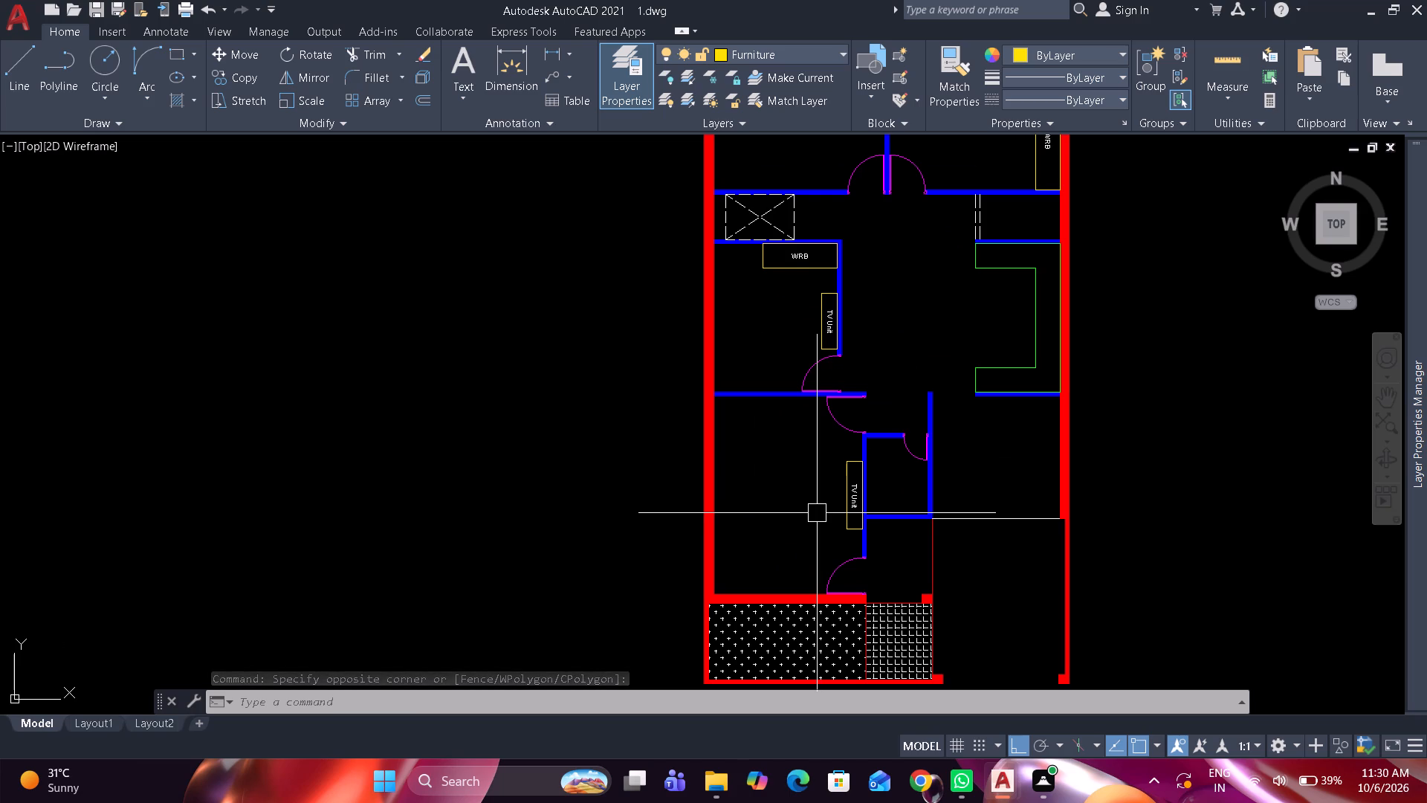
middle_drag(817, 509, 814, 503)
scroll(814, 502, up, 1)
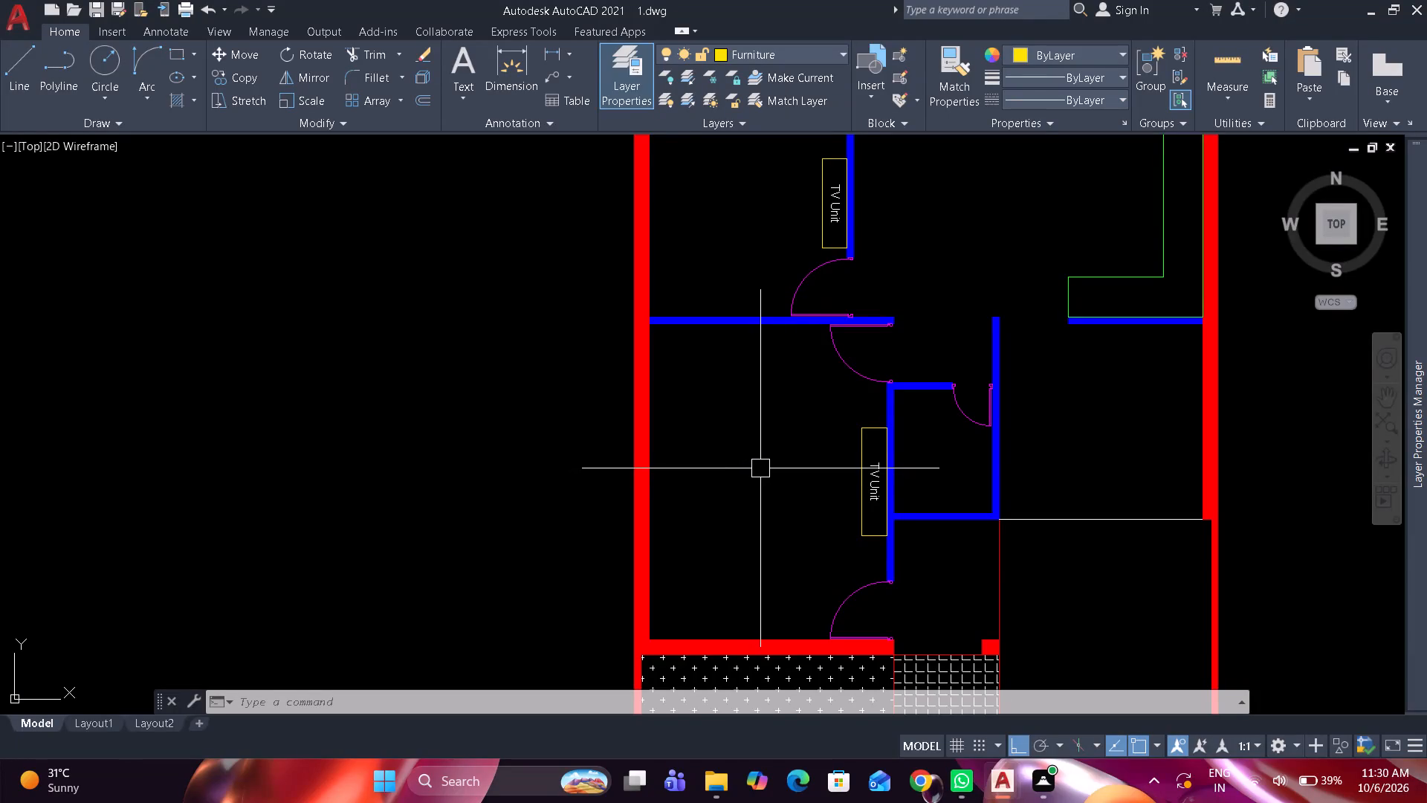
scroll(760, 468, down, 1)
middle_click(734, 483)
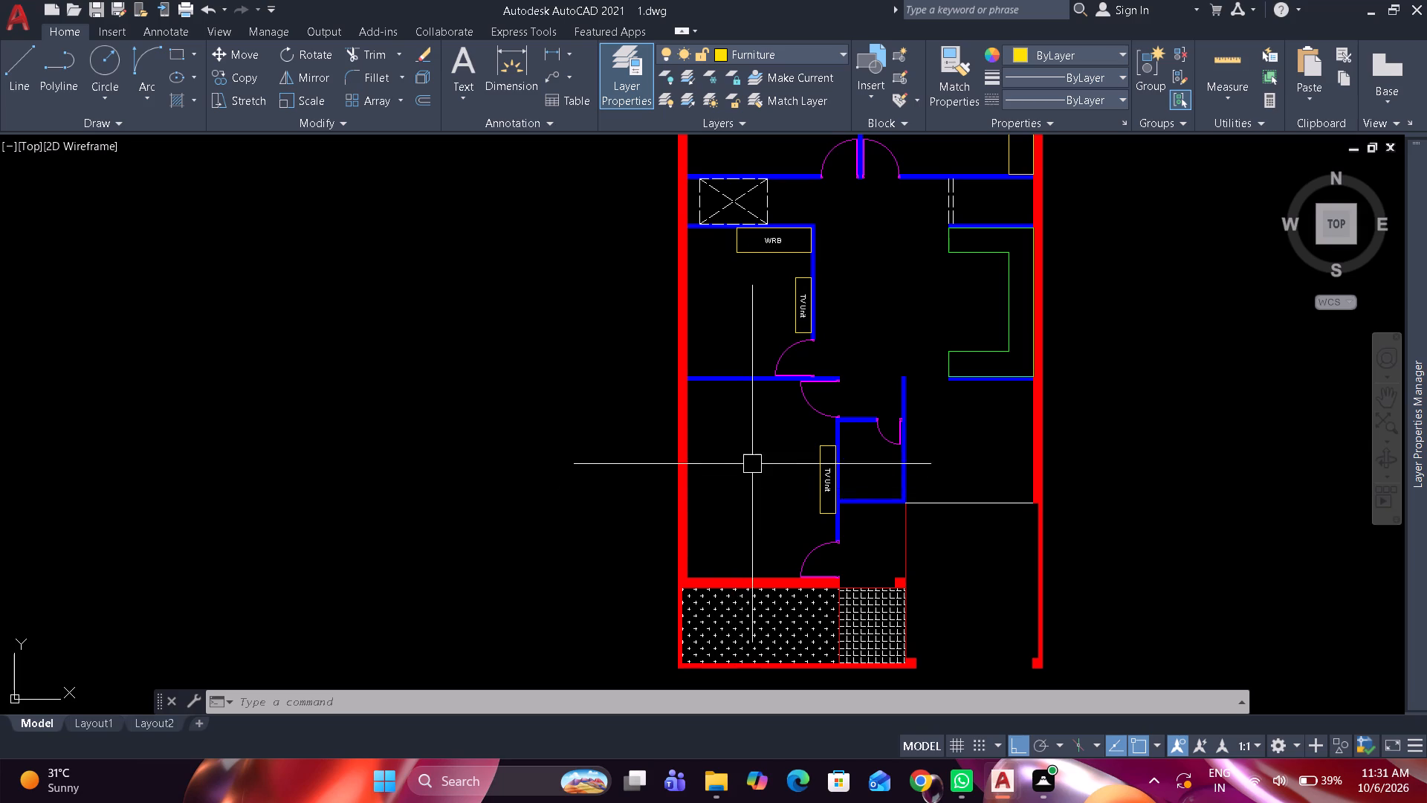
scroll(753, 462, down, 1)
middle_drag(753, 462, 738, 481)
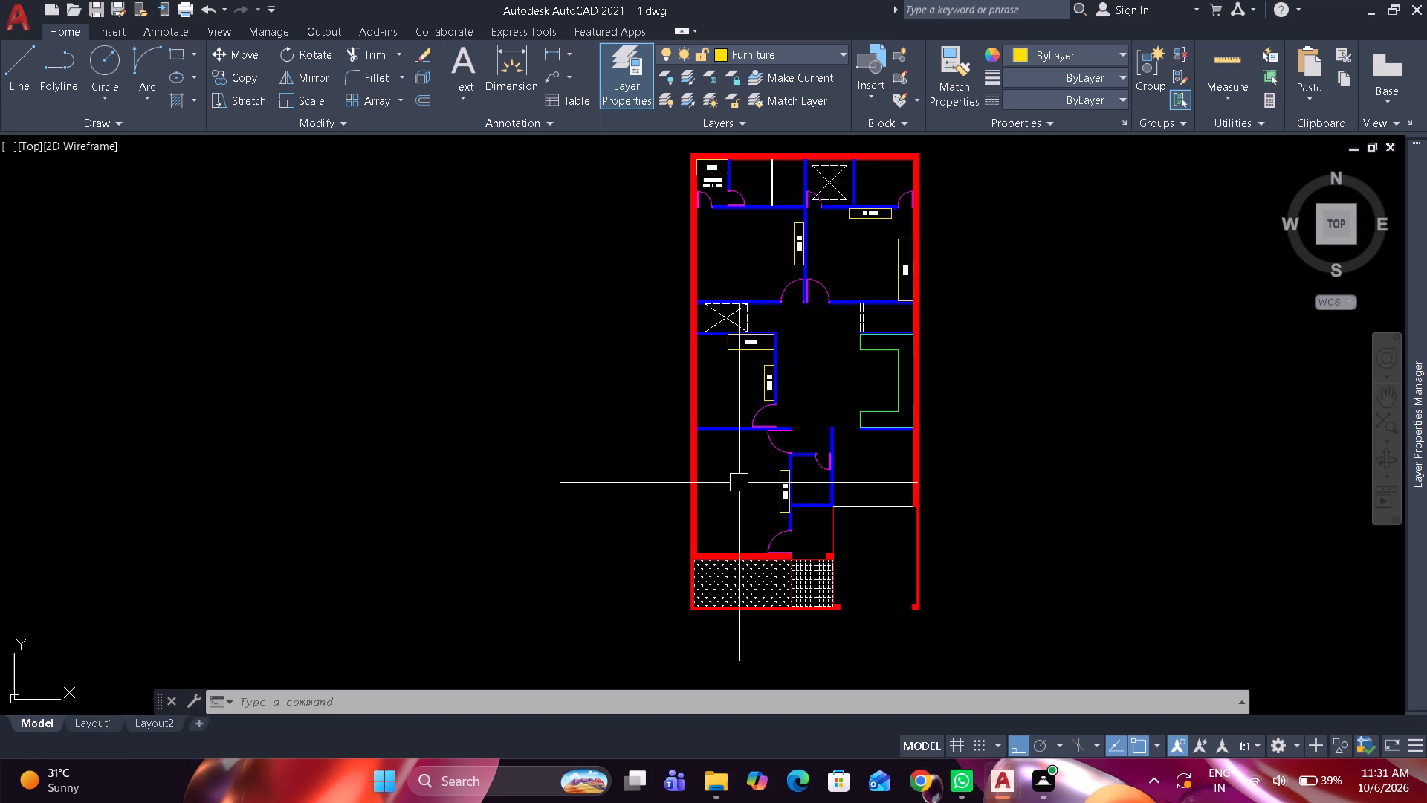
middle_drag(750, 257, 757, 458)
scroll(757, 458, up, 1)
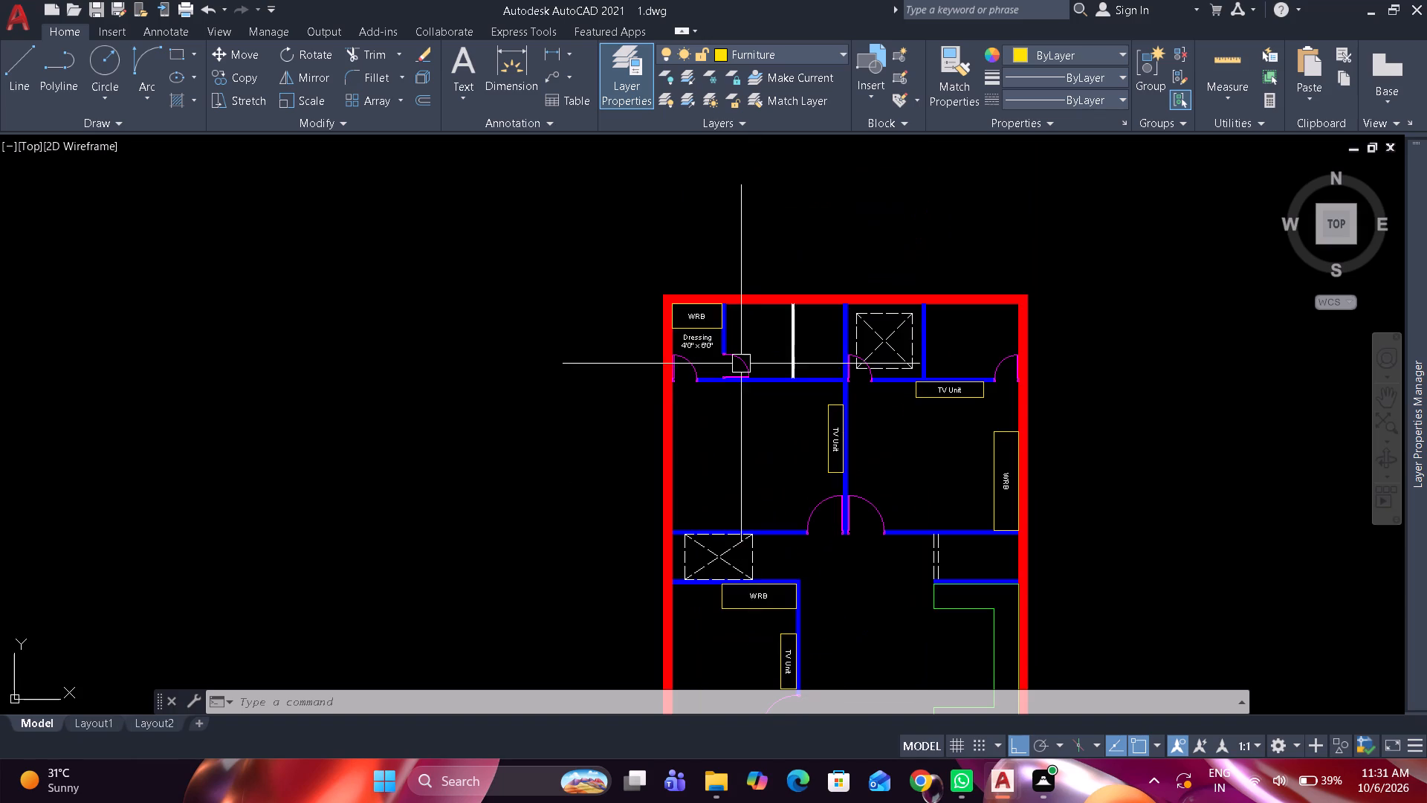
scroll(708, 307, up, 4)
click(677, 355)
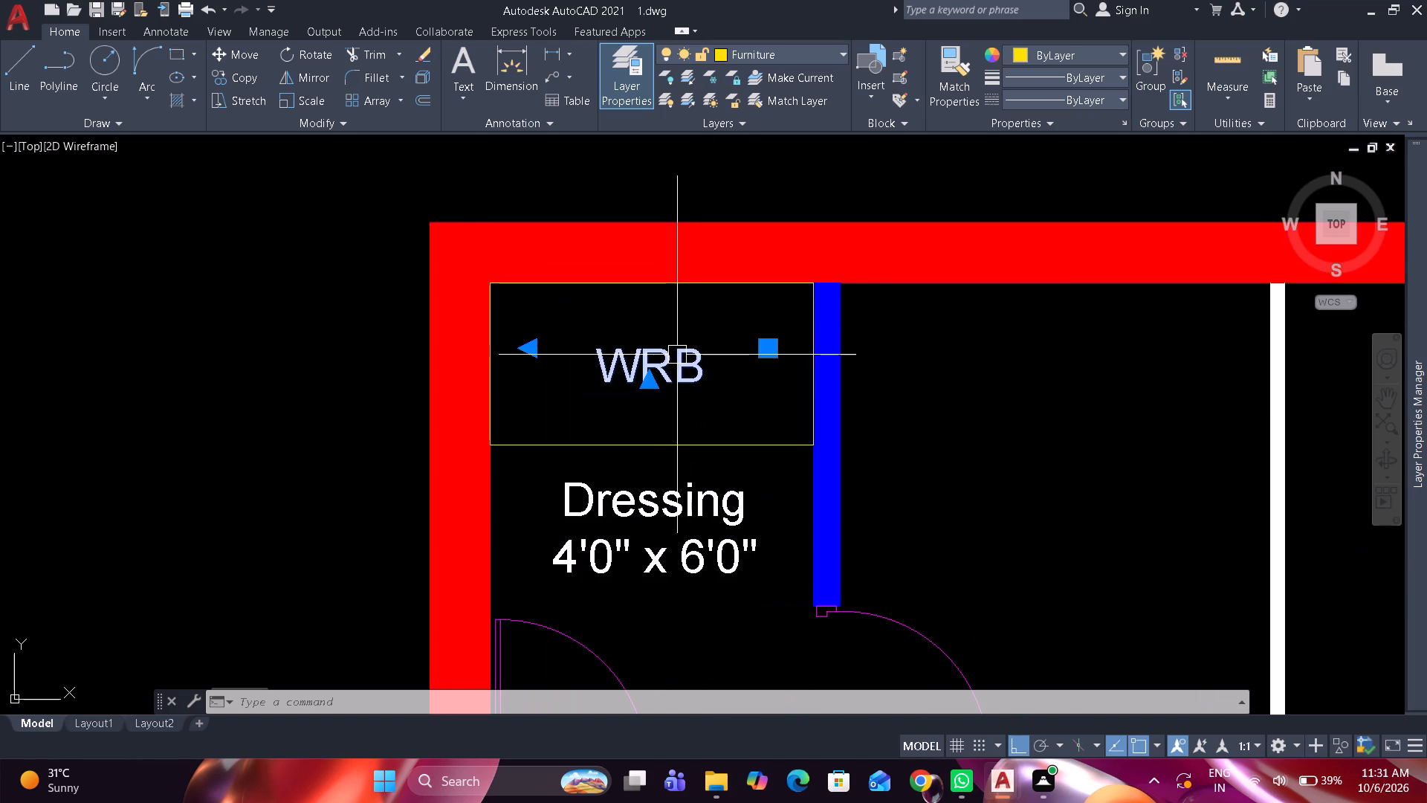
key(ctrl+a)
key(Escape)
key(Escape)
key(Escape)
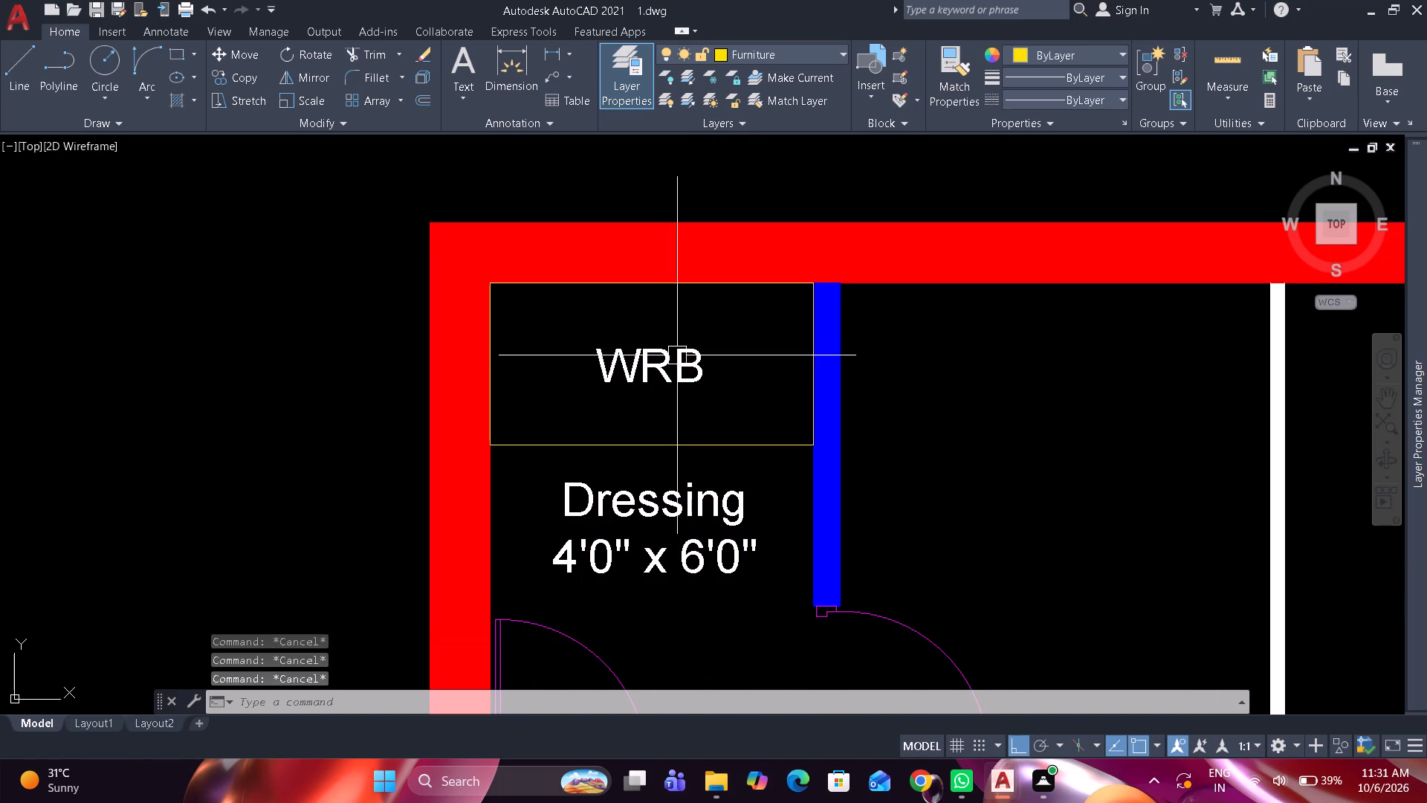
Change the font of the entire WRB label above the Dressing label to Times New Roman and finish editing the text.
double_click(677, 355)
key(ctrl+a)
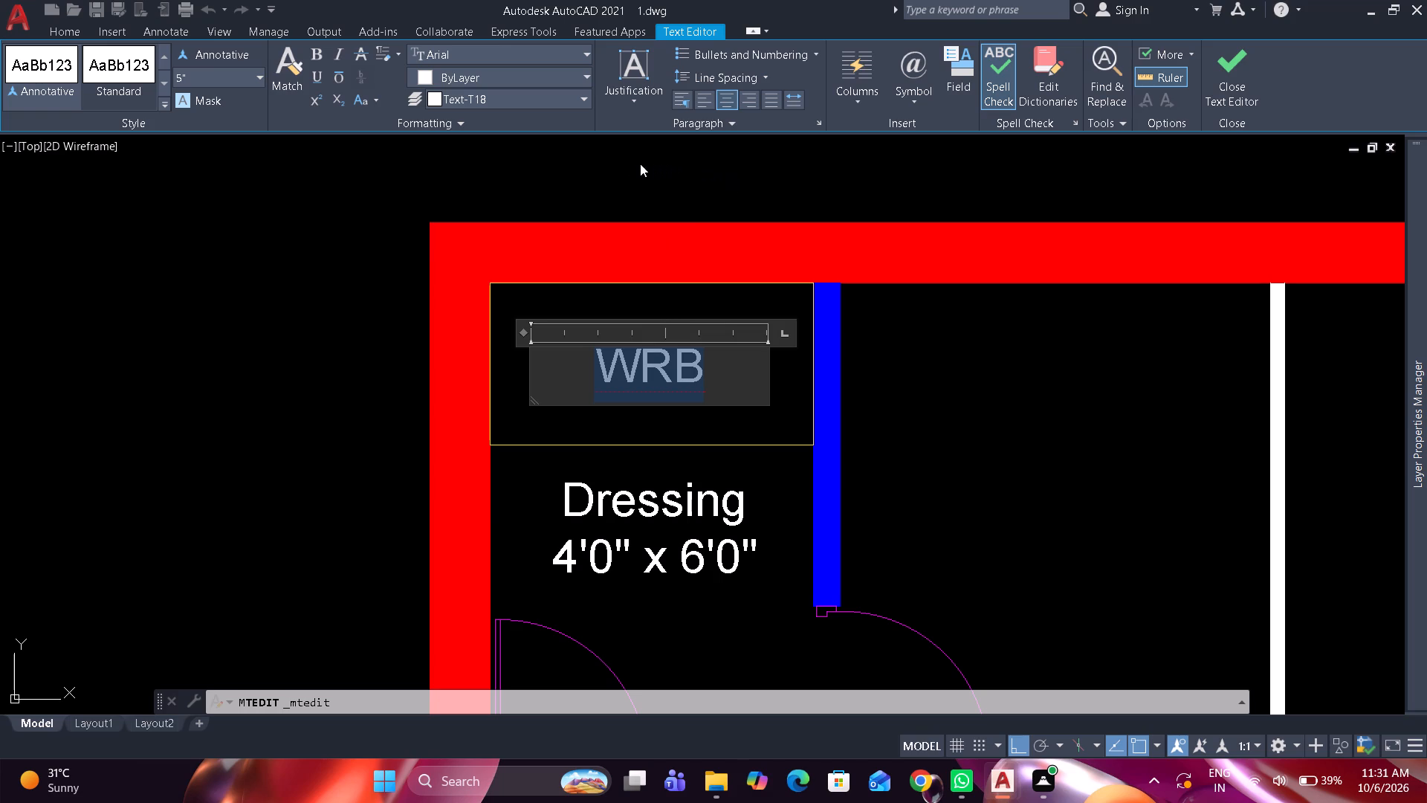
click(586, 46)
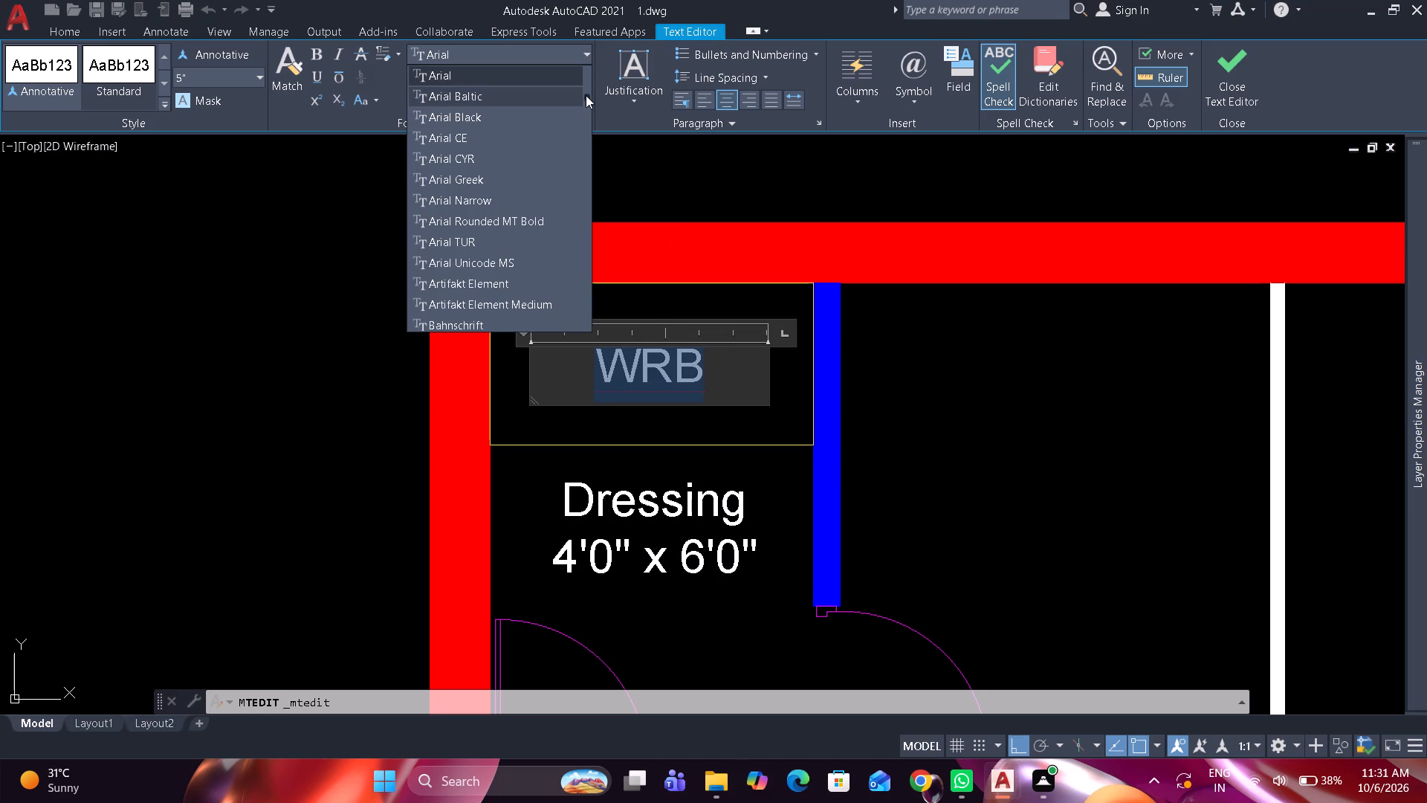
drag(586, 95, 595, 215)
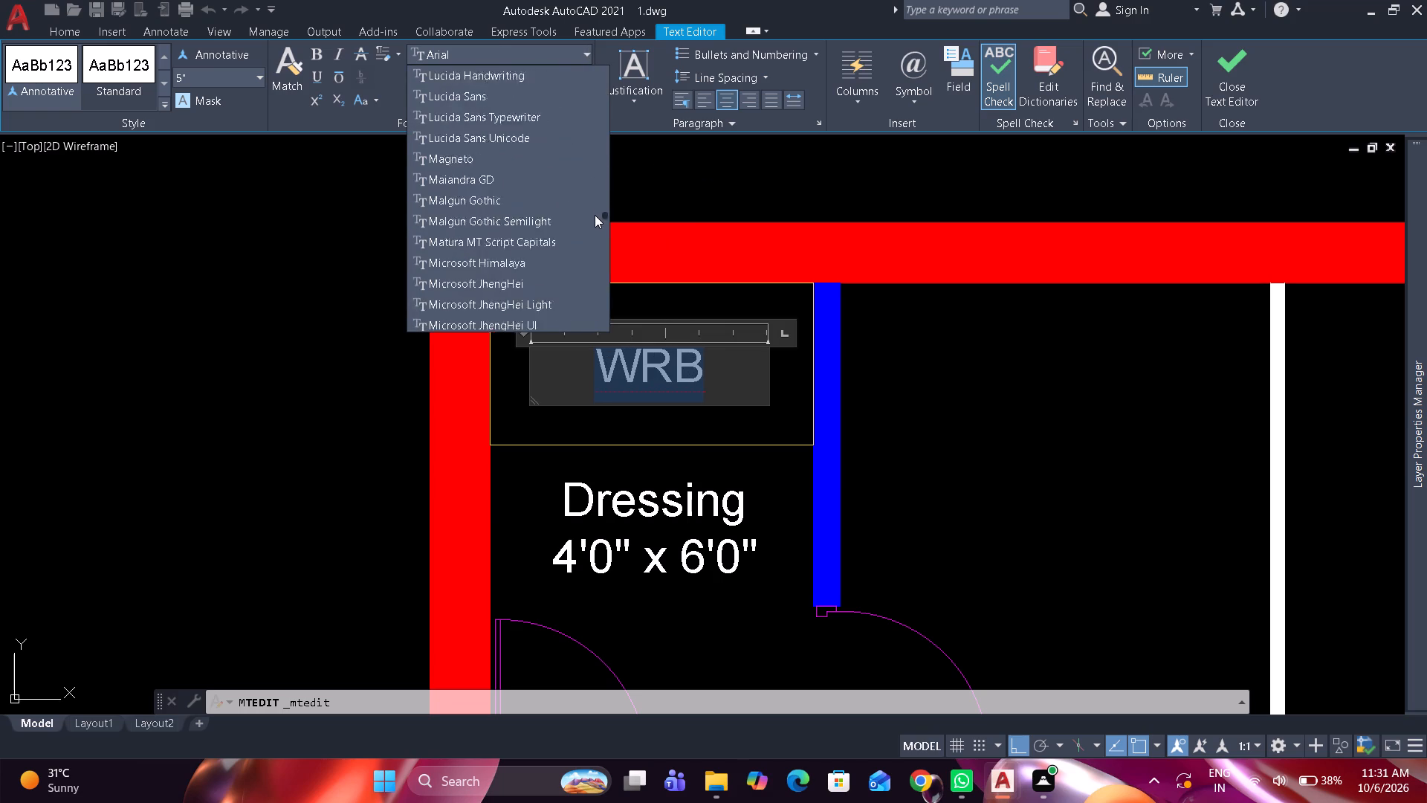
drag(595, 215, 594, 239)
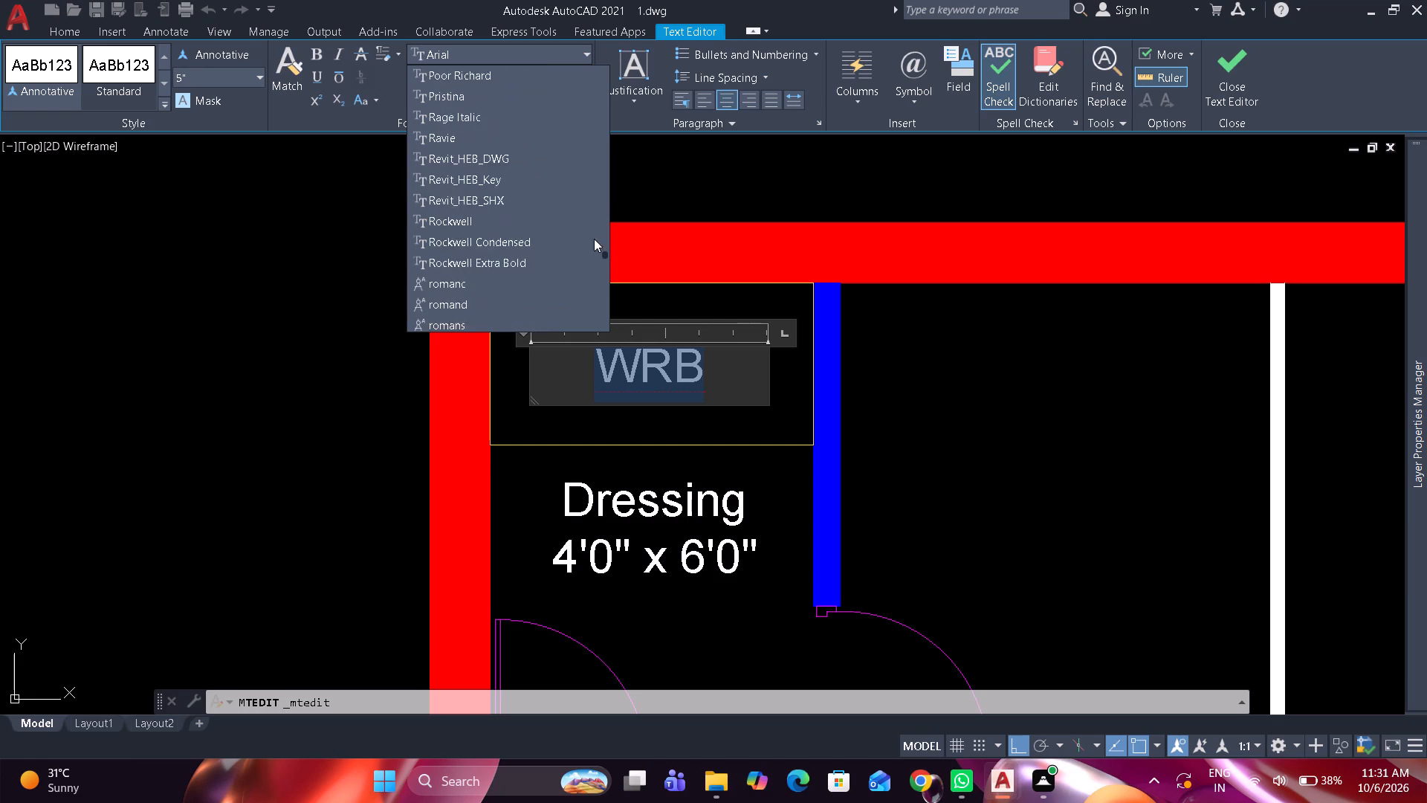
drag(594, 239, 606, 259)
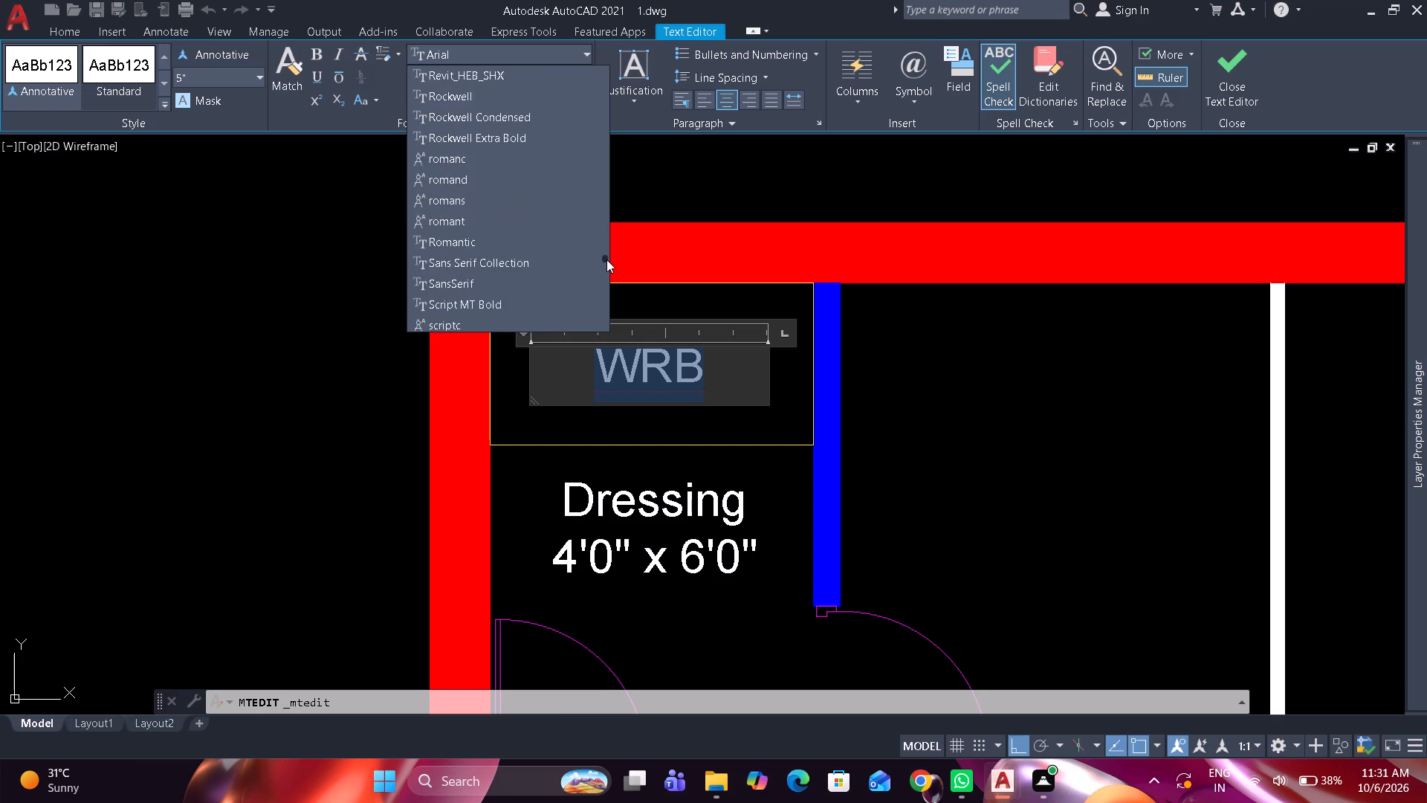
drag(606, 259, 608, 241)
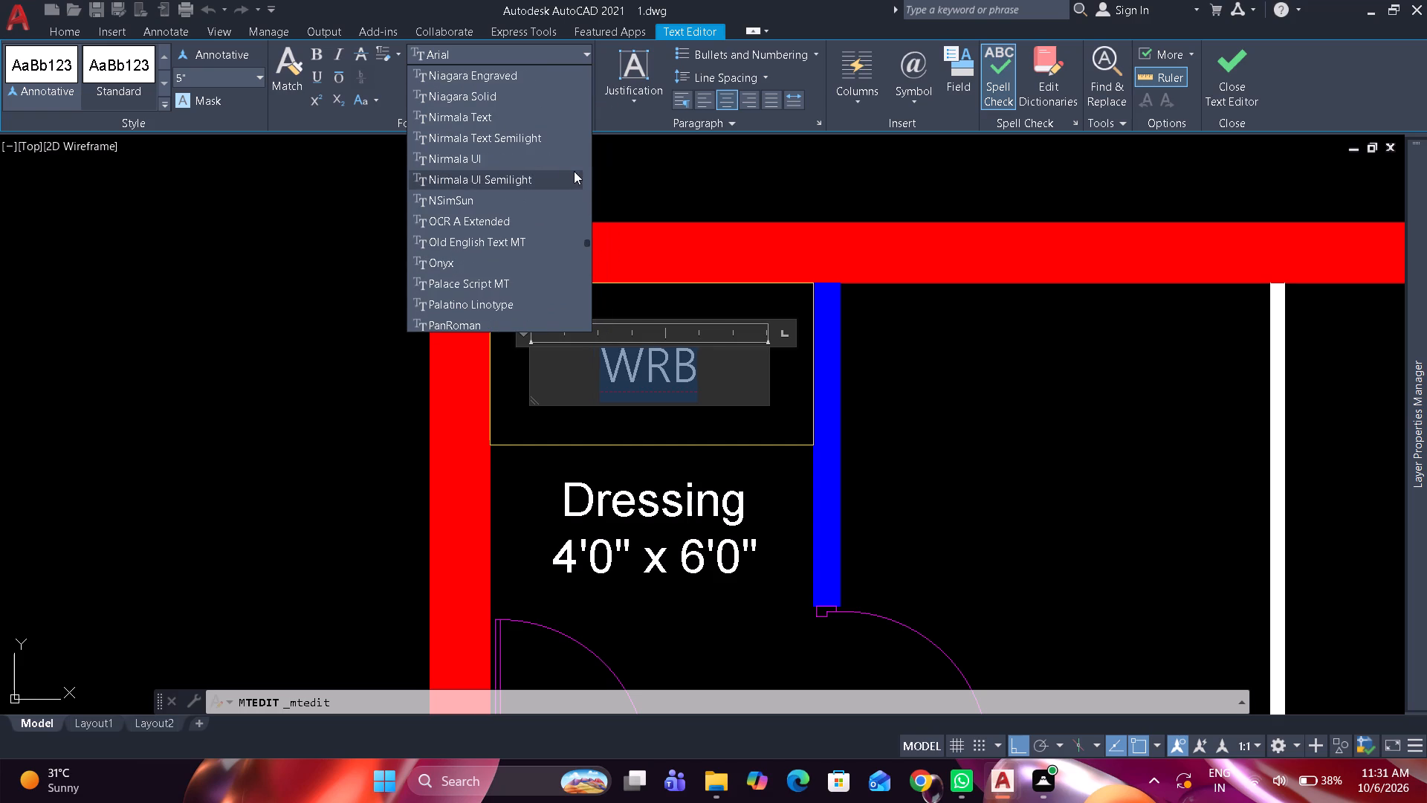
scroll(551, 175, down, 2)
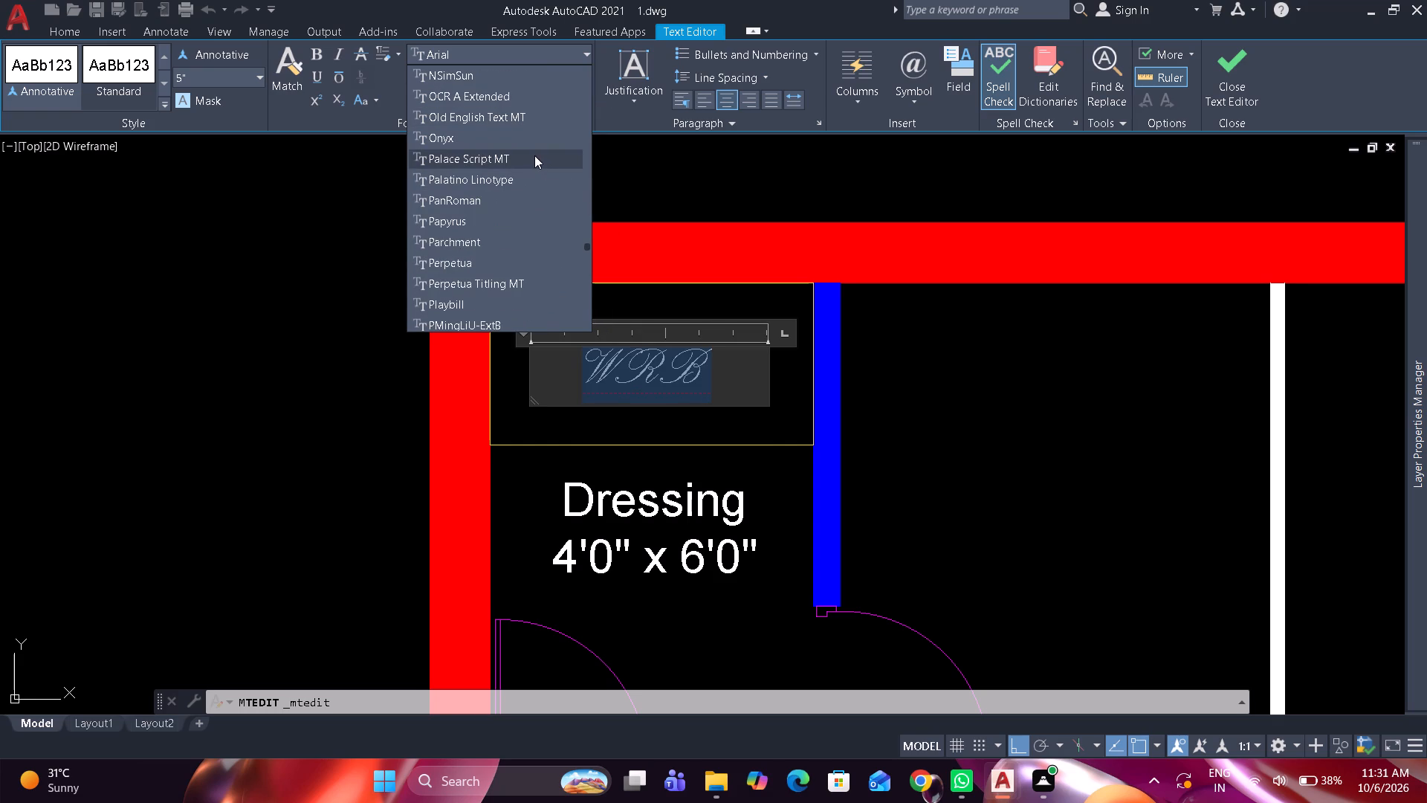
scroll(527, 145, down, 2)
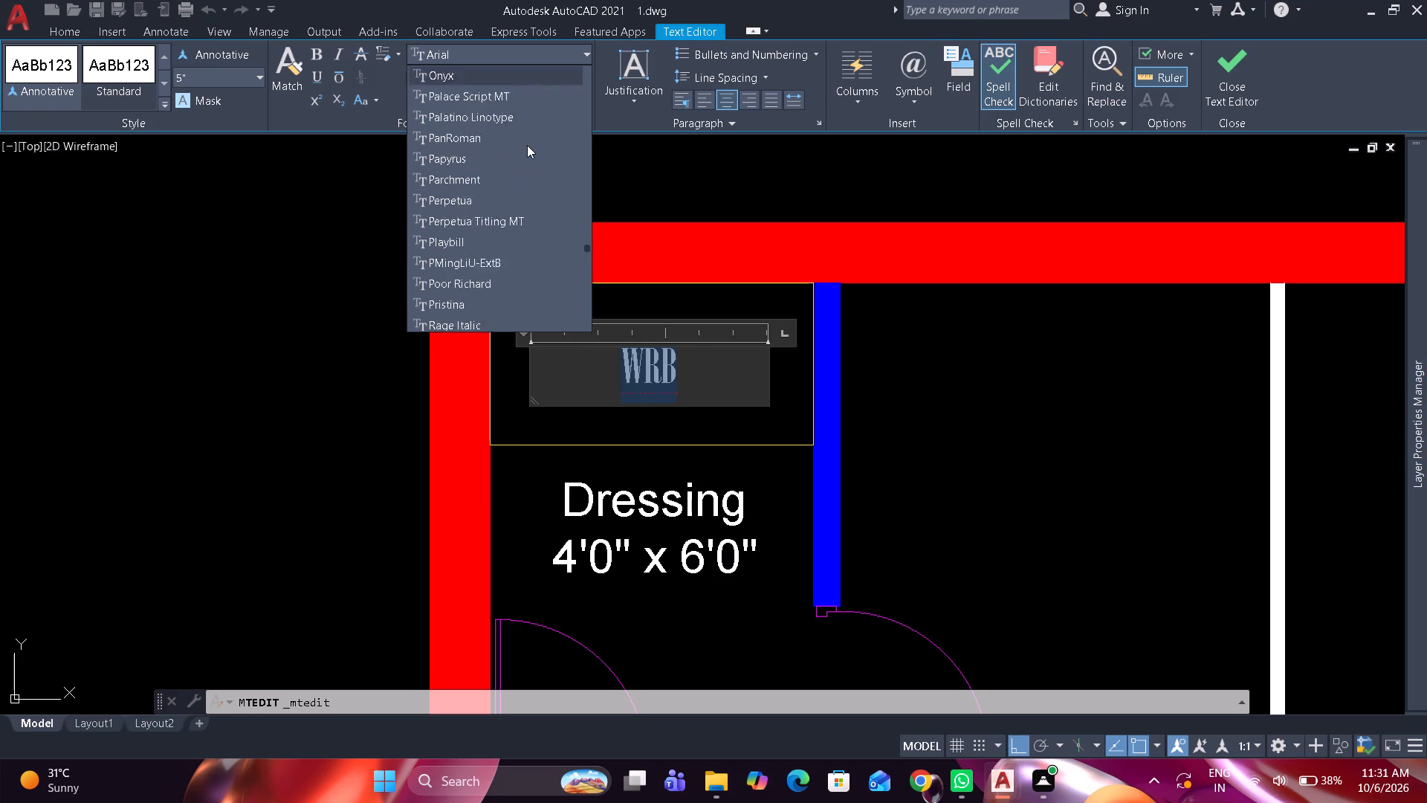
scroll(527, 145, down, 17)
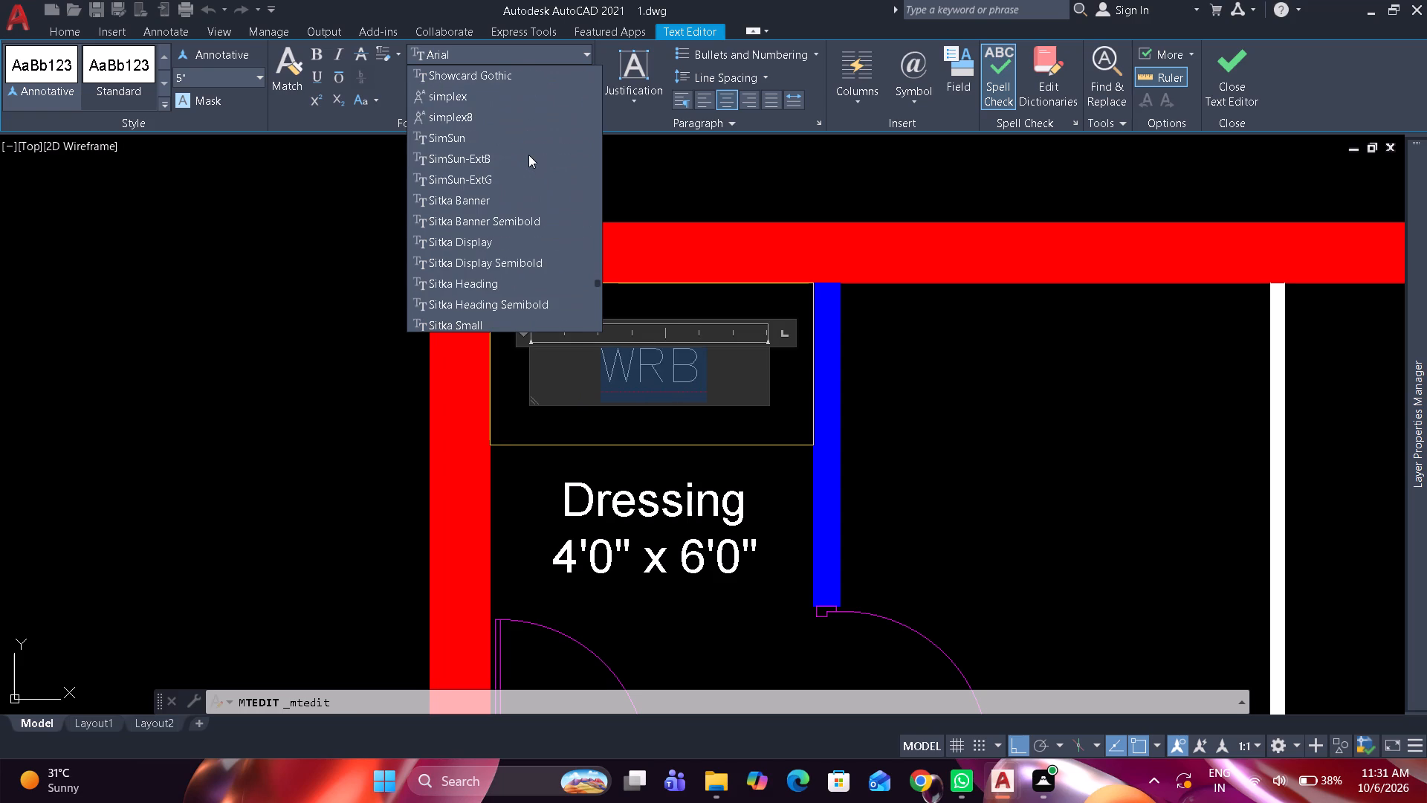
scroll(523, 148, down, 2)
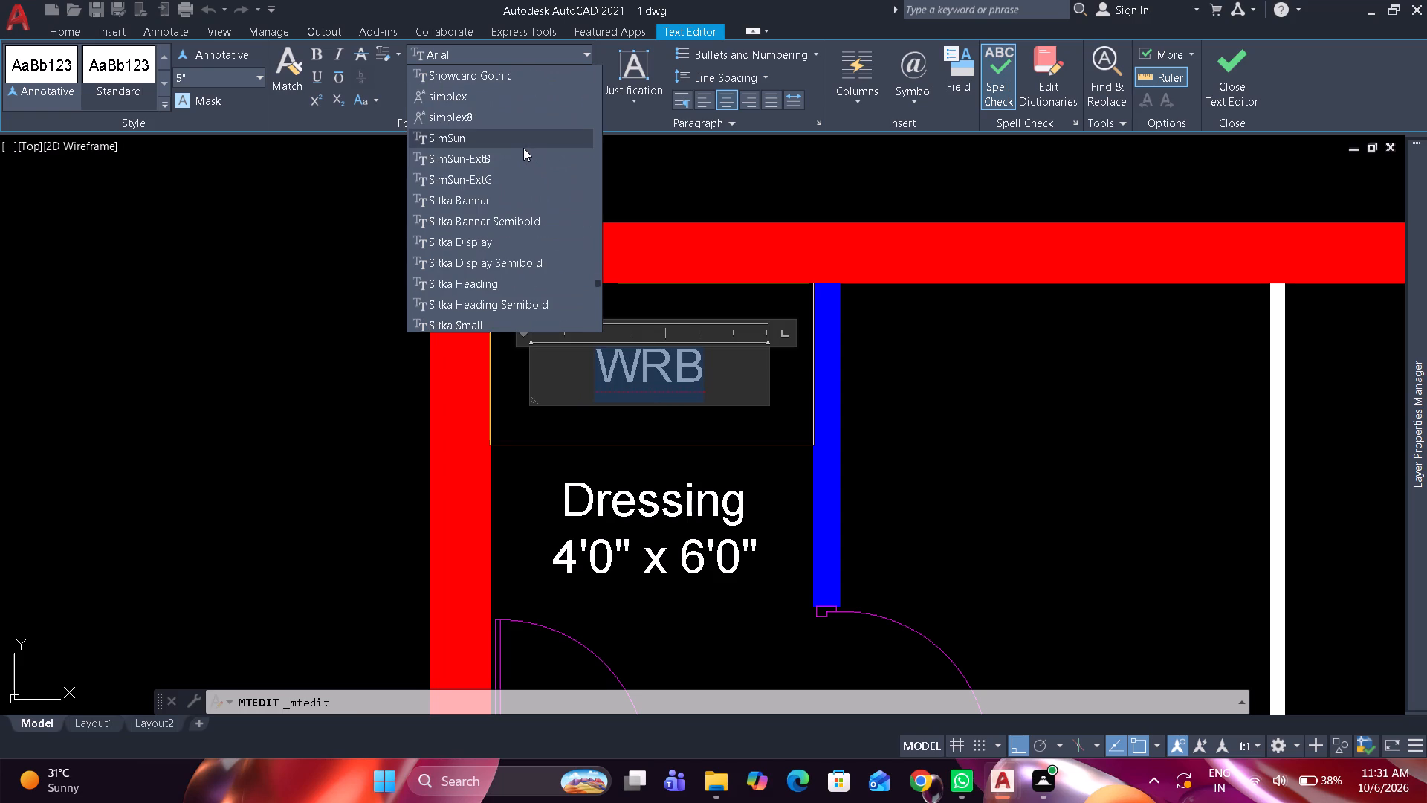
scroll(523, 148, down, 13)
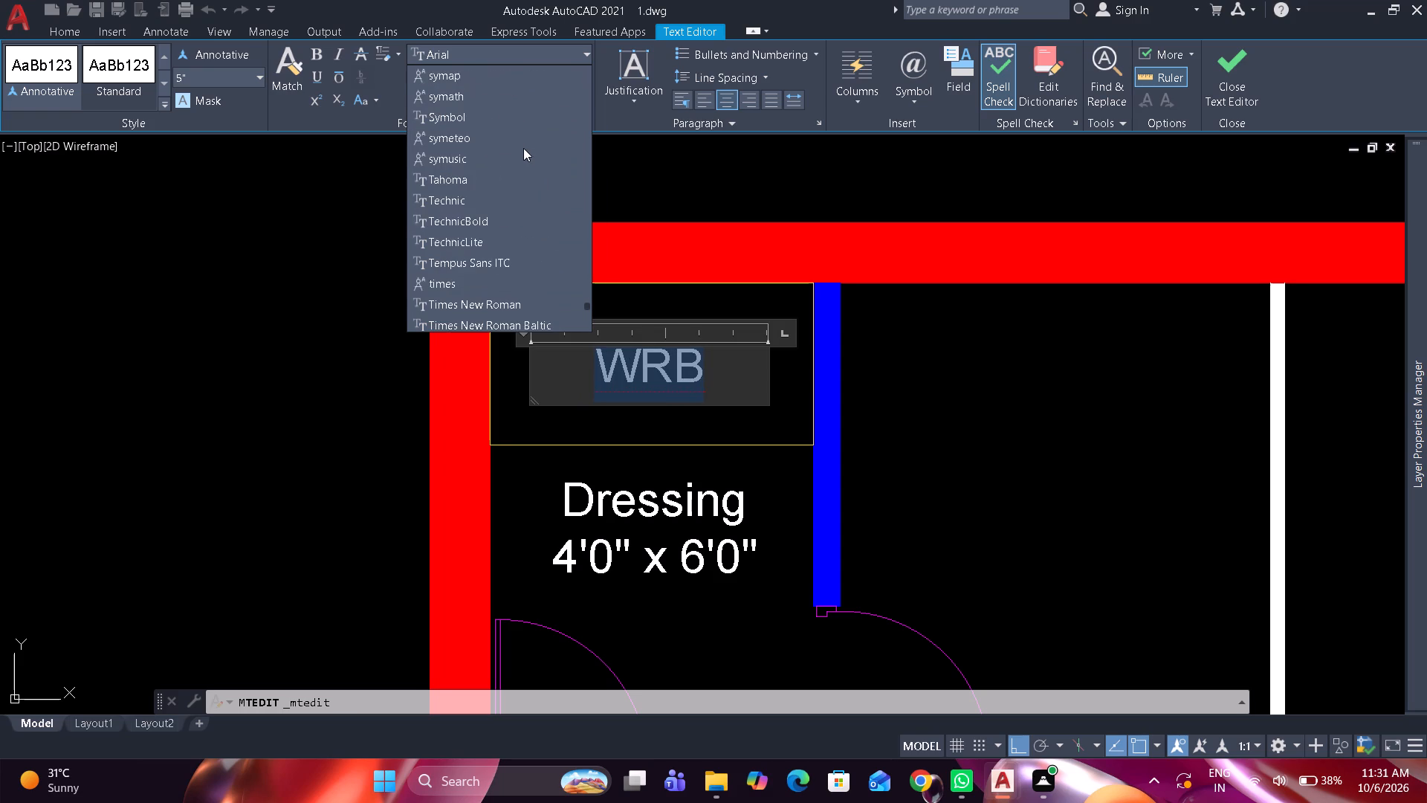
scroll(523, 148, down, 1)
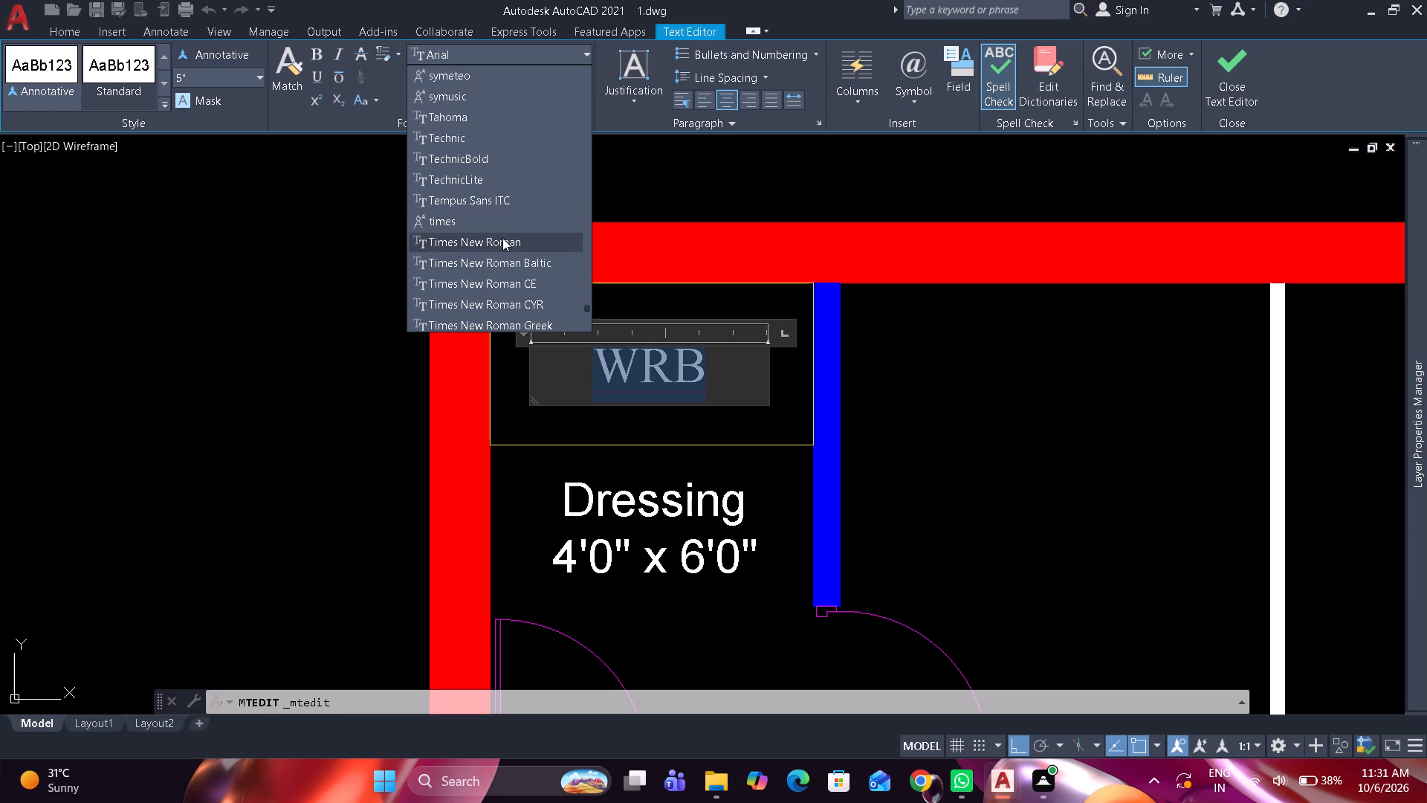
click(502, 238)
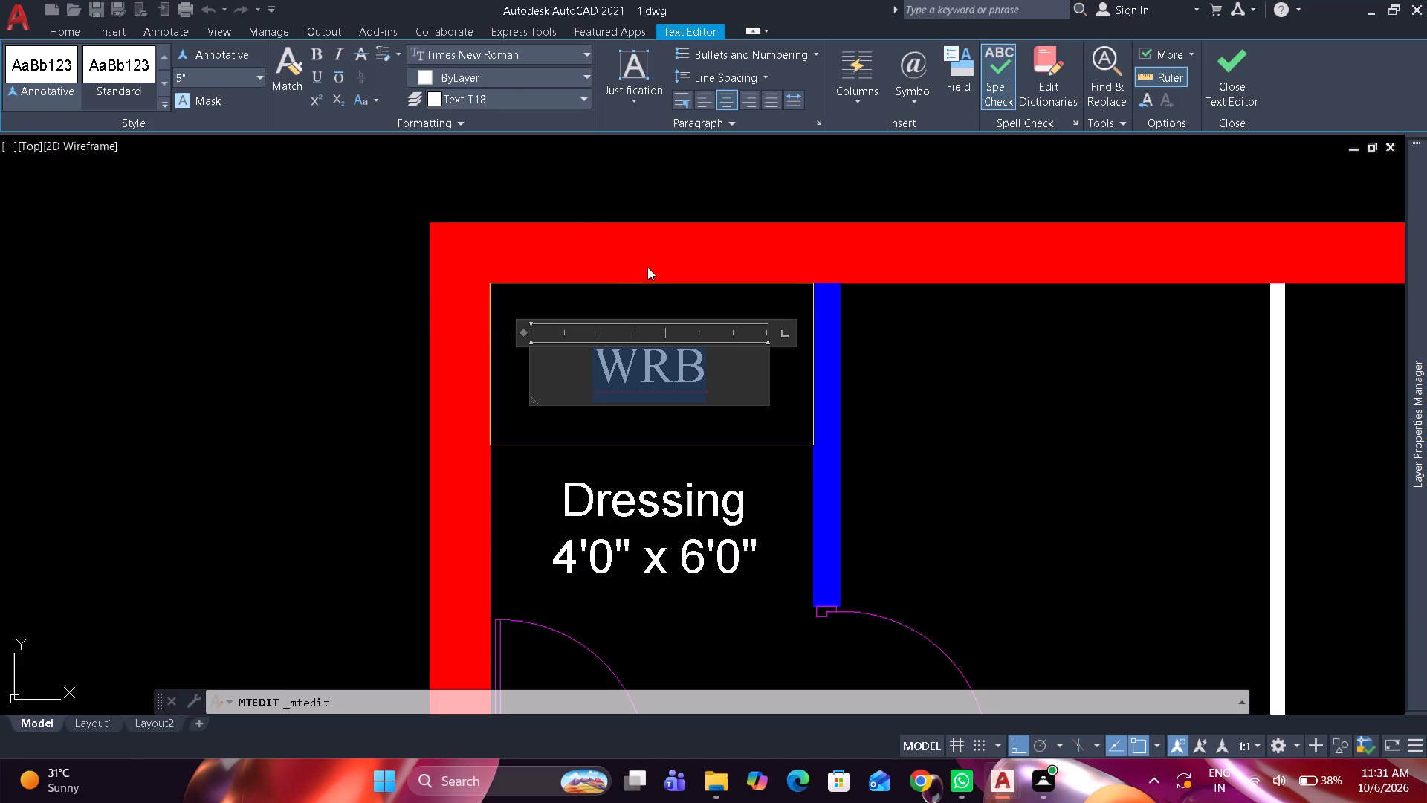
key(Escape)
click(751, 387)
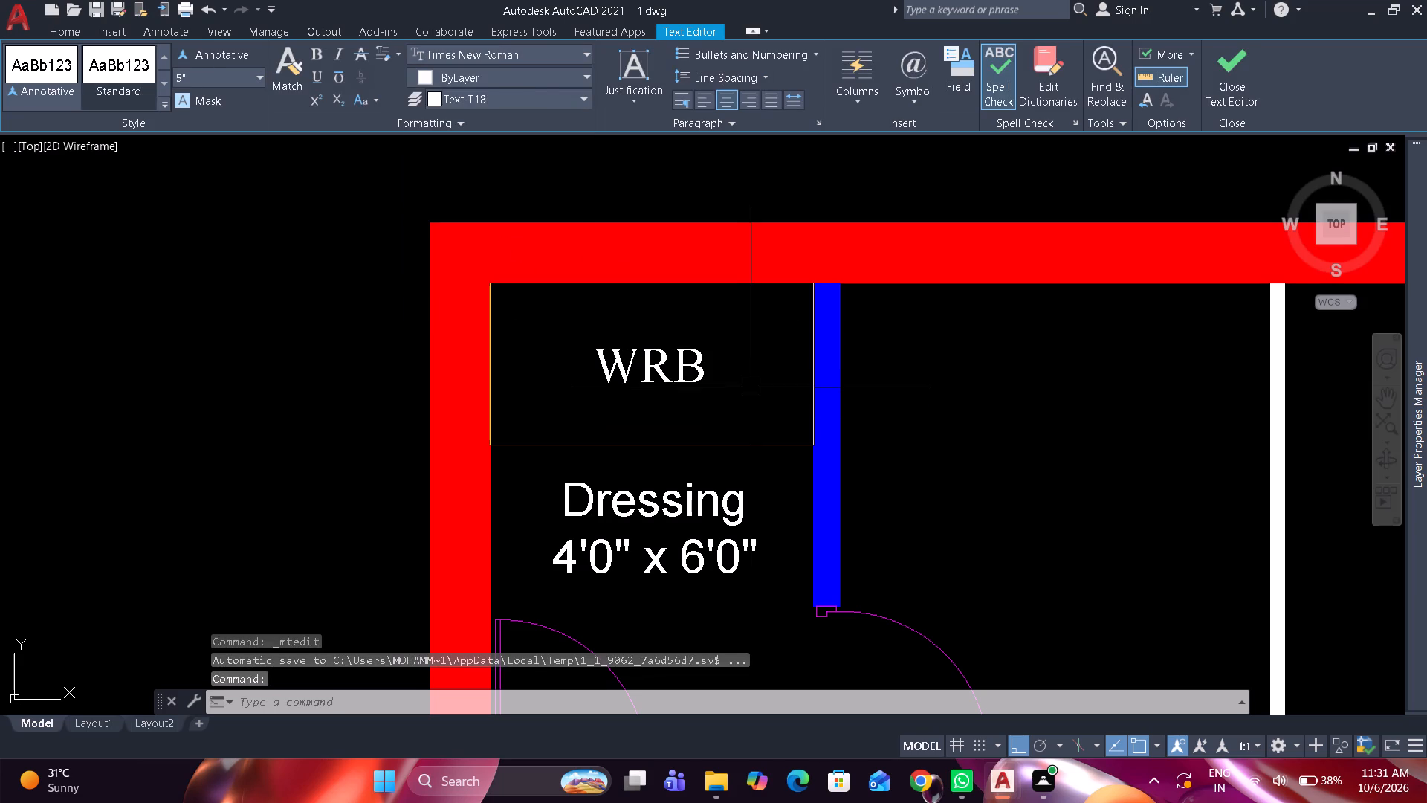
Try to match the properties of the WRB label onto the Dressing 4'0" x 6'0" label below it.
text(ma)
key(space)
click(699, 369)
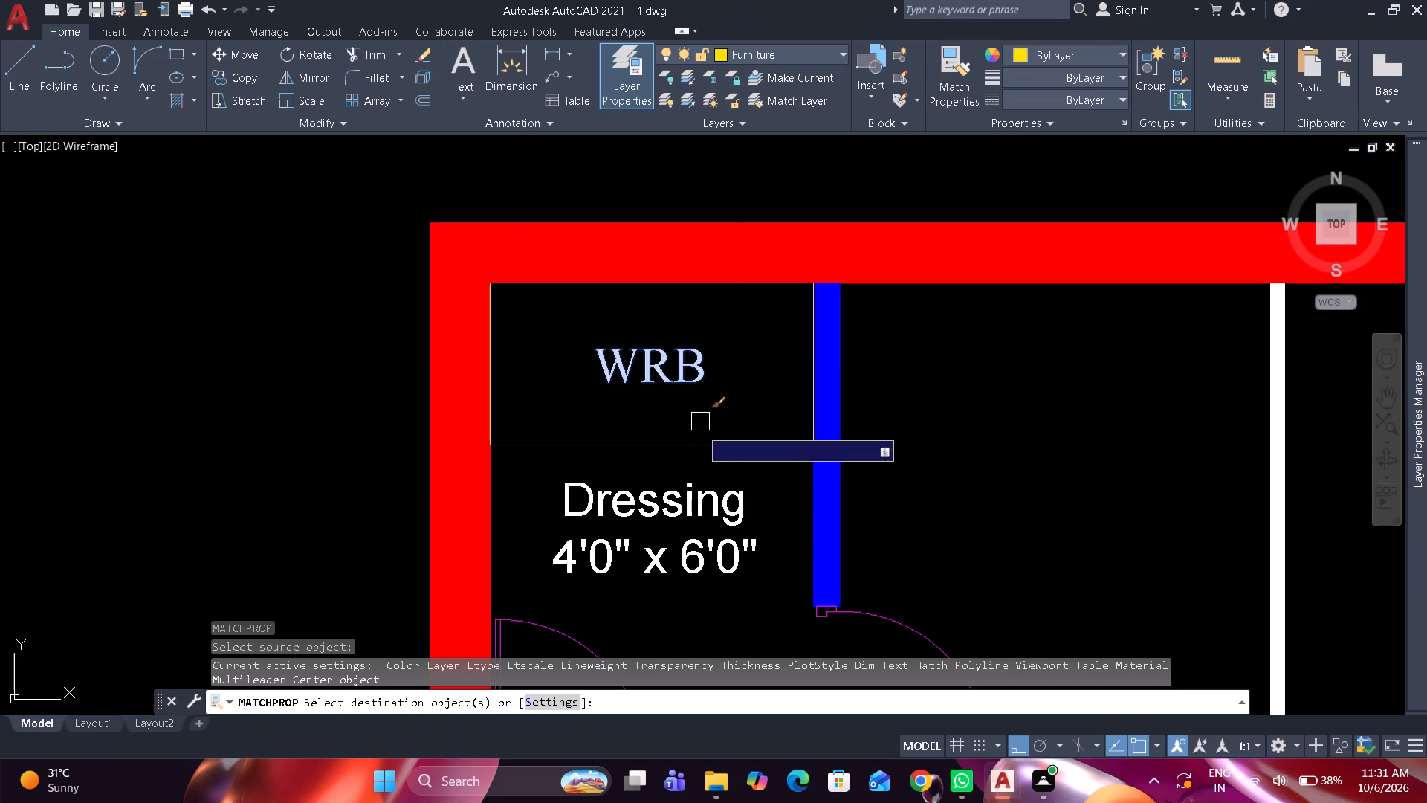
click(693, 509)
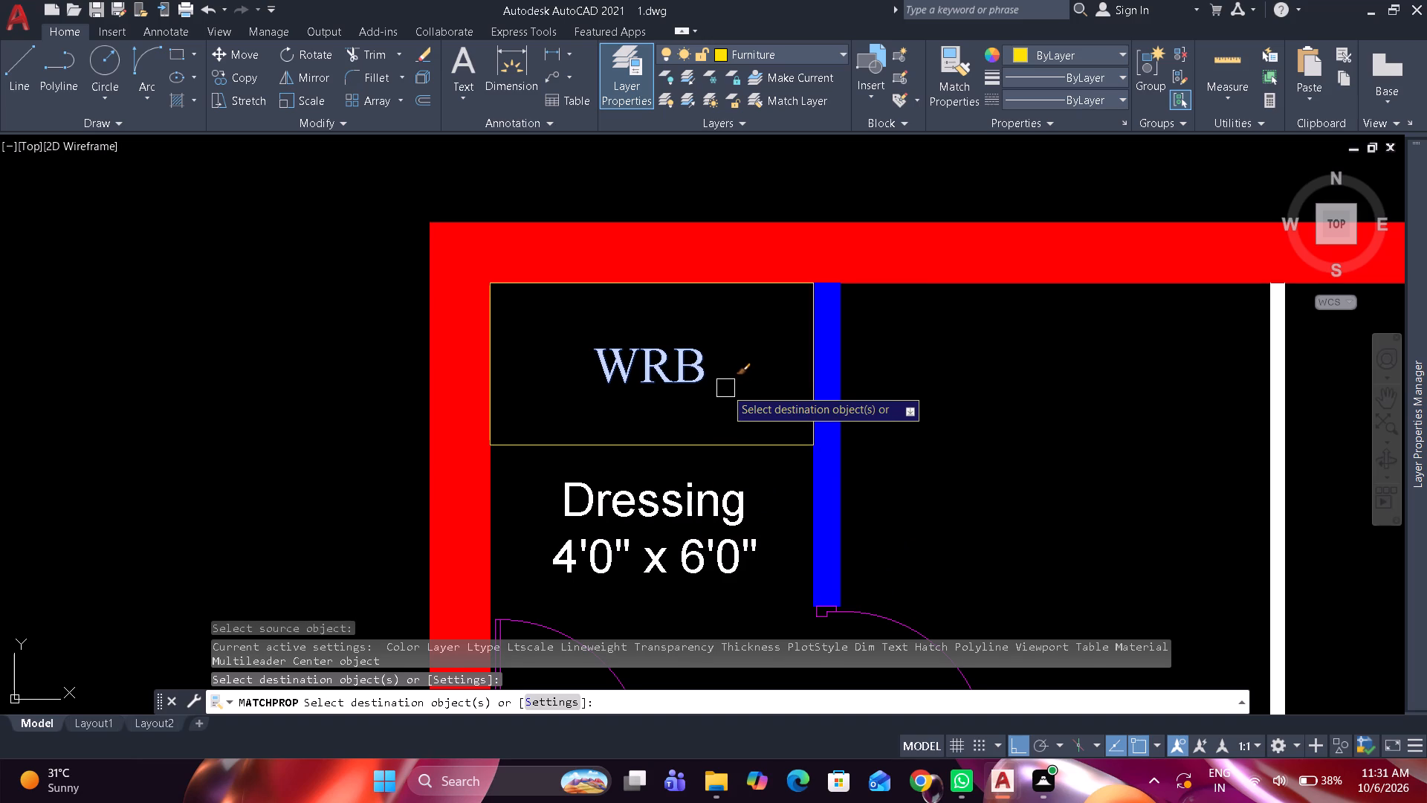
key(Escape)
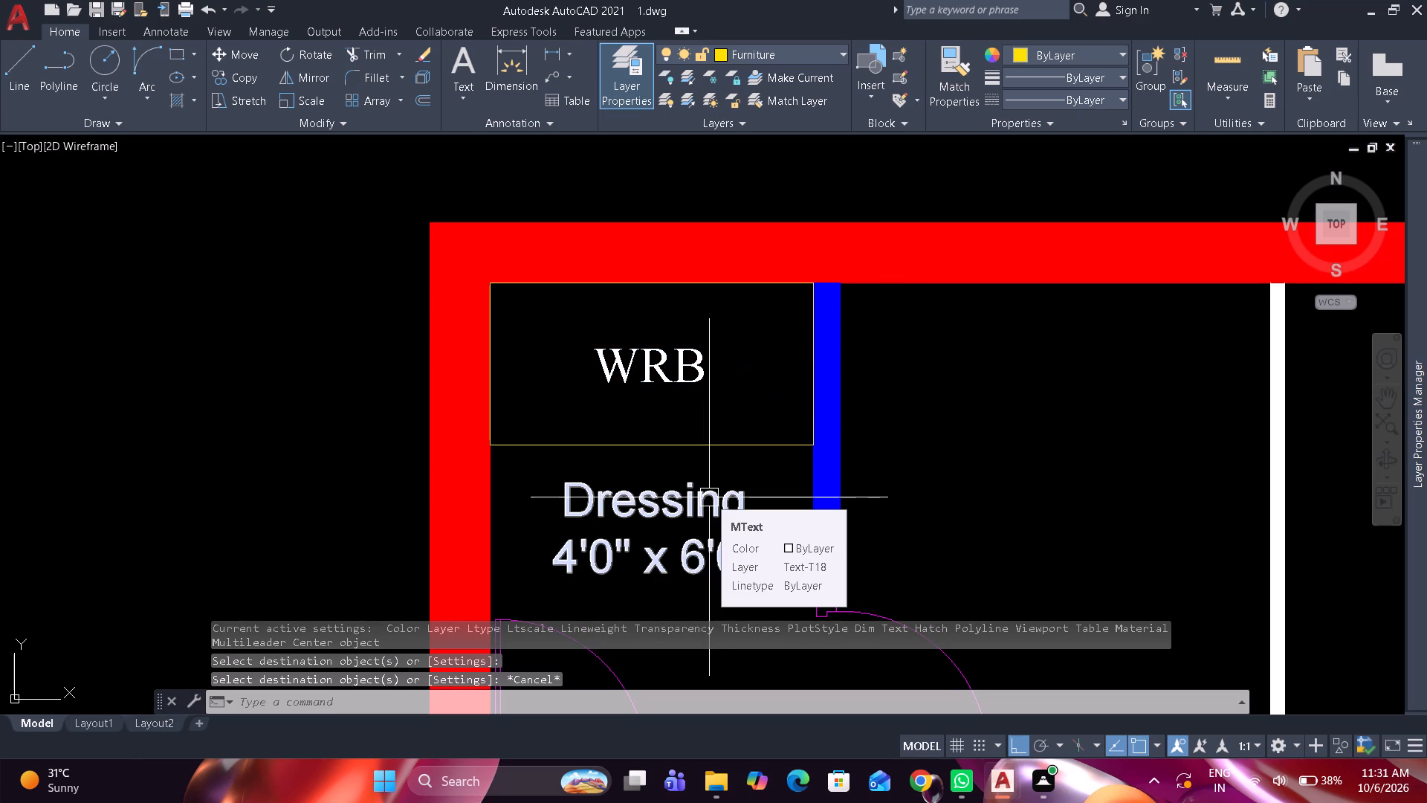
Change the font of the whole Dressing 4'0" x 6'0" label to Times New Roman and finish editing the text.
double_click(709, 497)
key(ctrl+a)
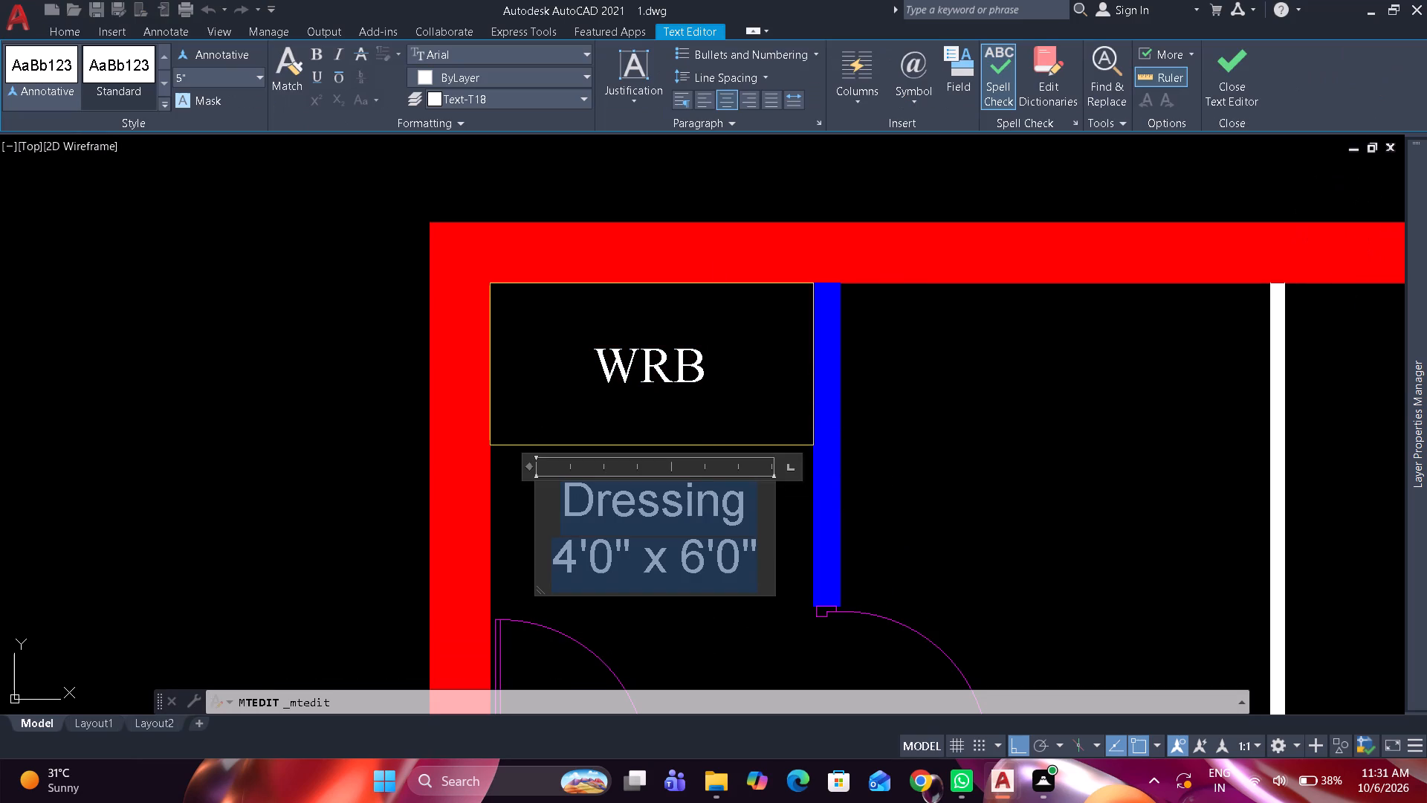
click(557, 55)
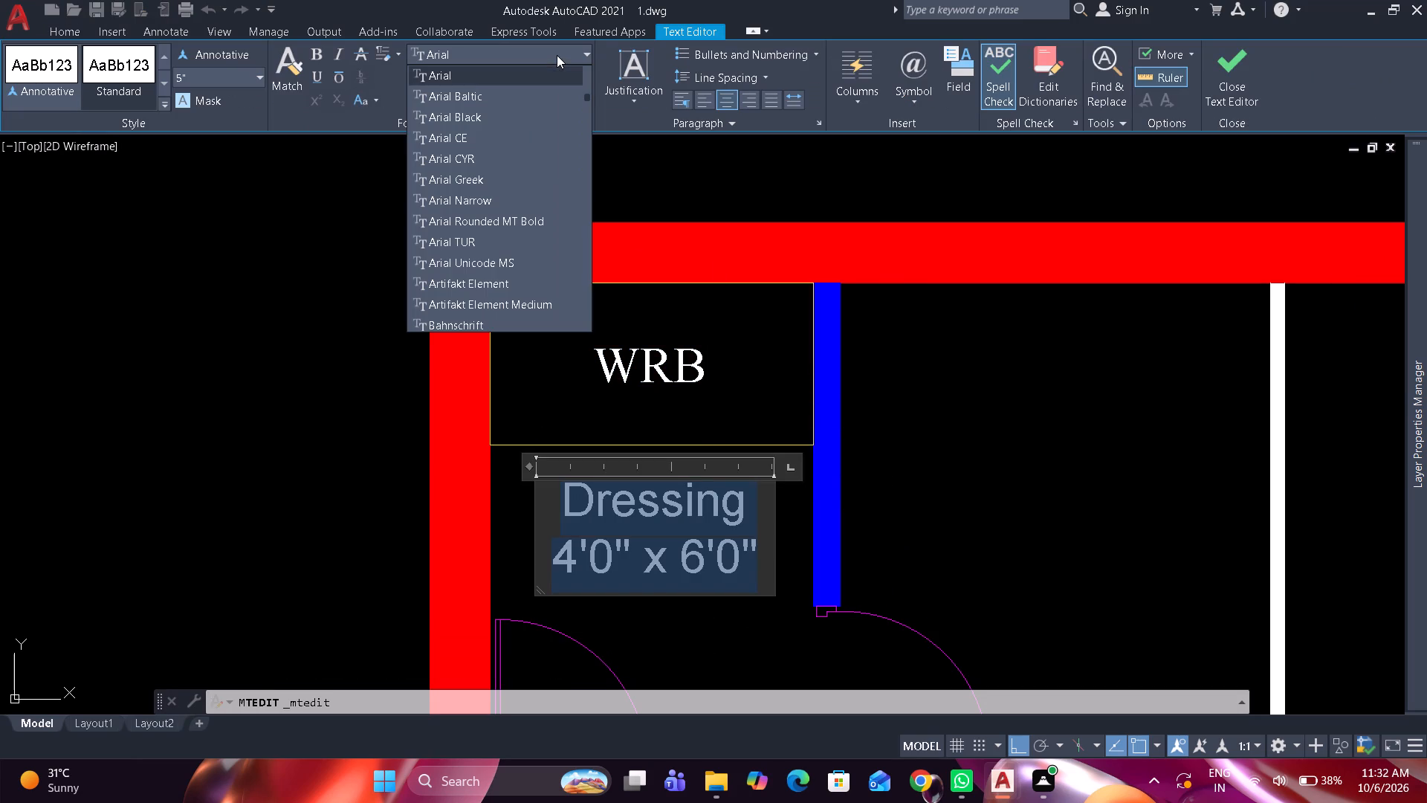
drag(588, 97, 589, 251)
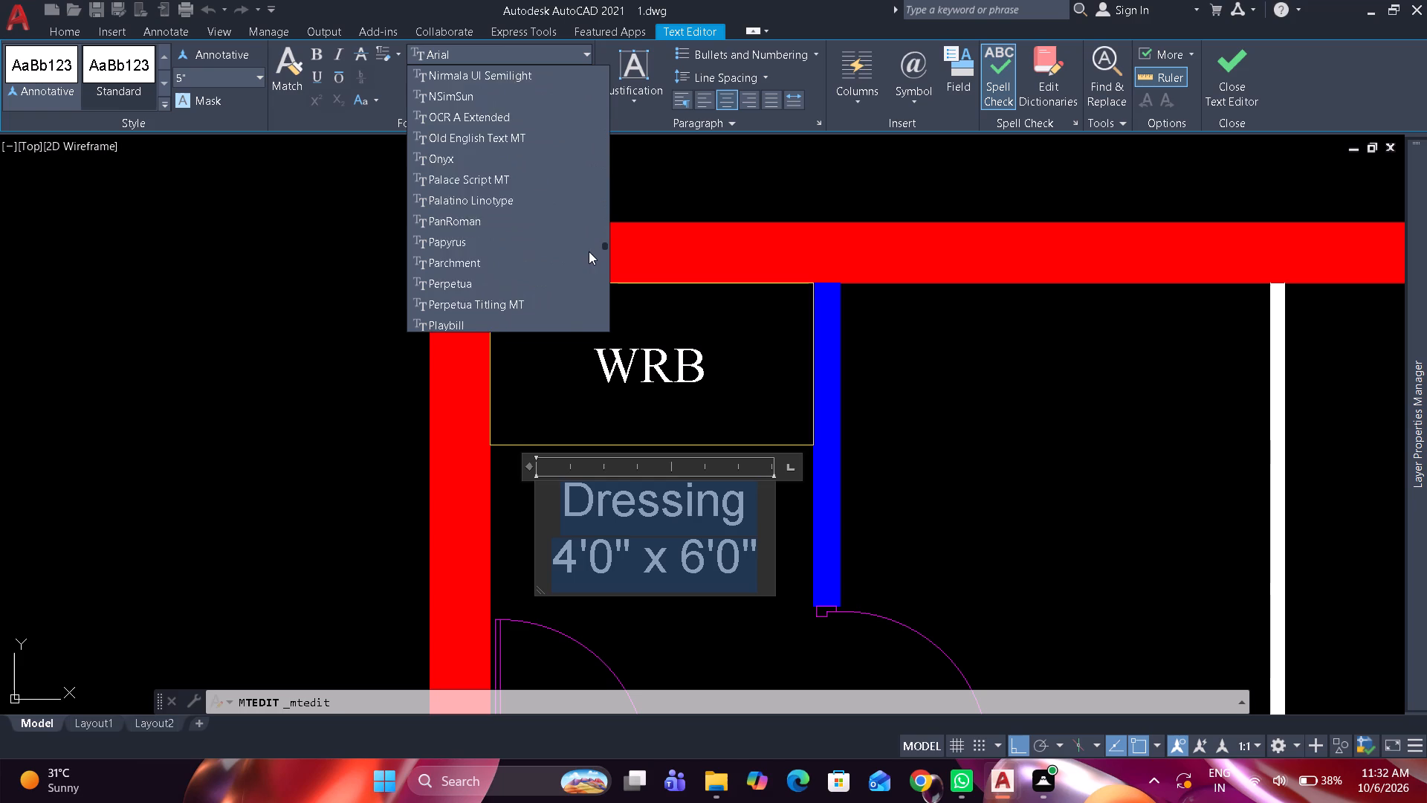
drag(589, 251, 592, 285)
key(t)
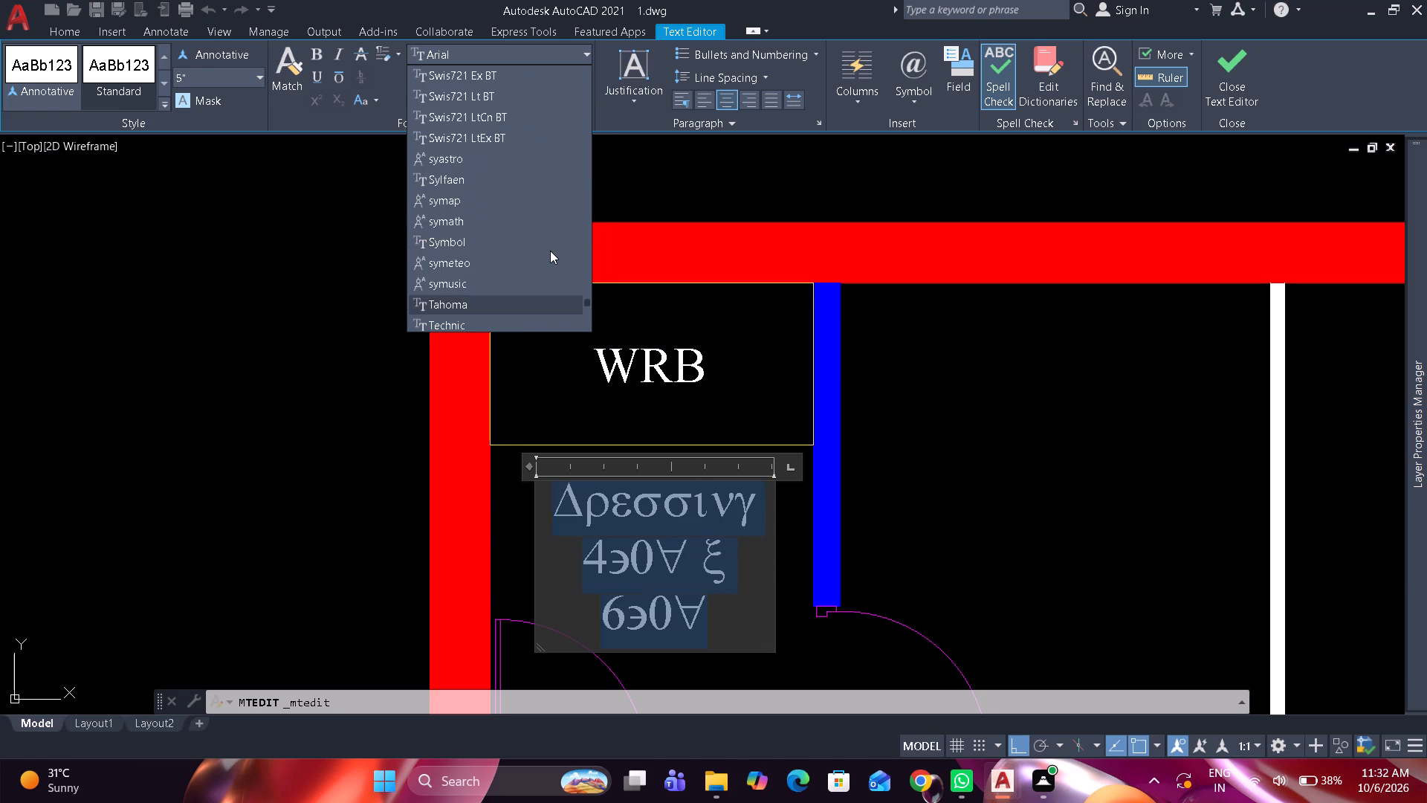
scroll(528, 244, down, 3)
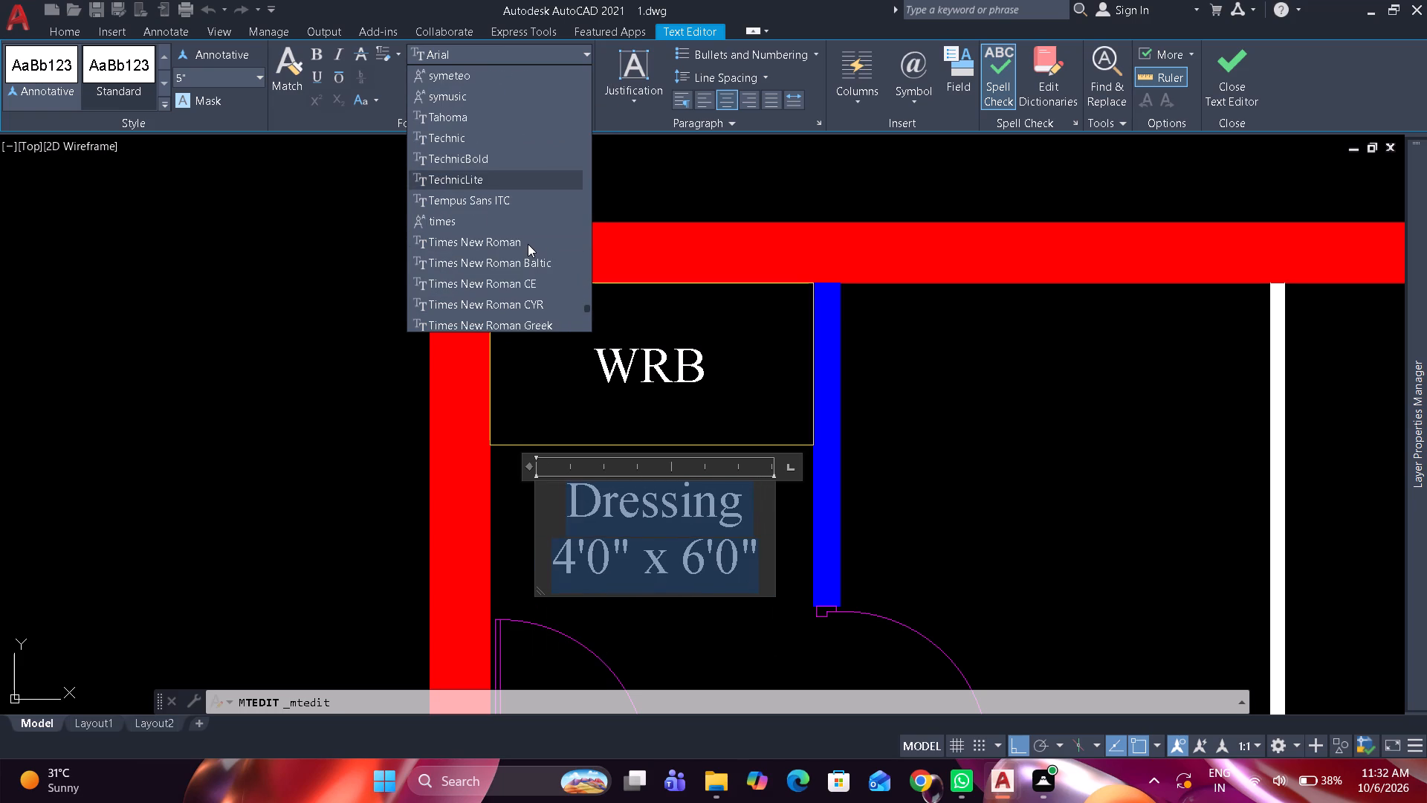
click(528, 244)
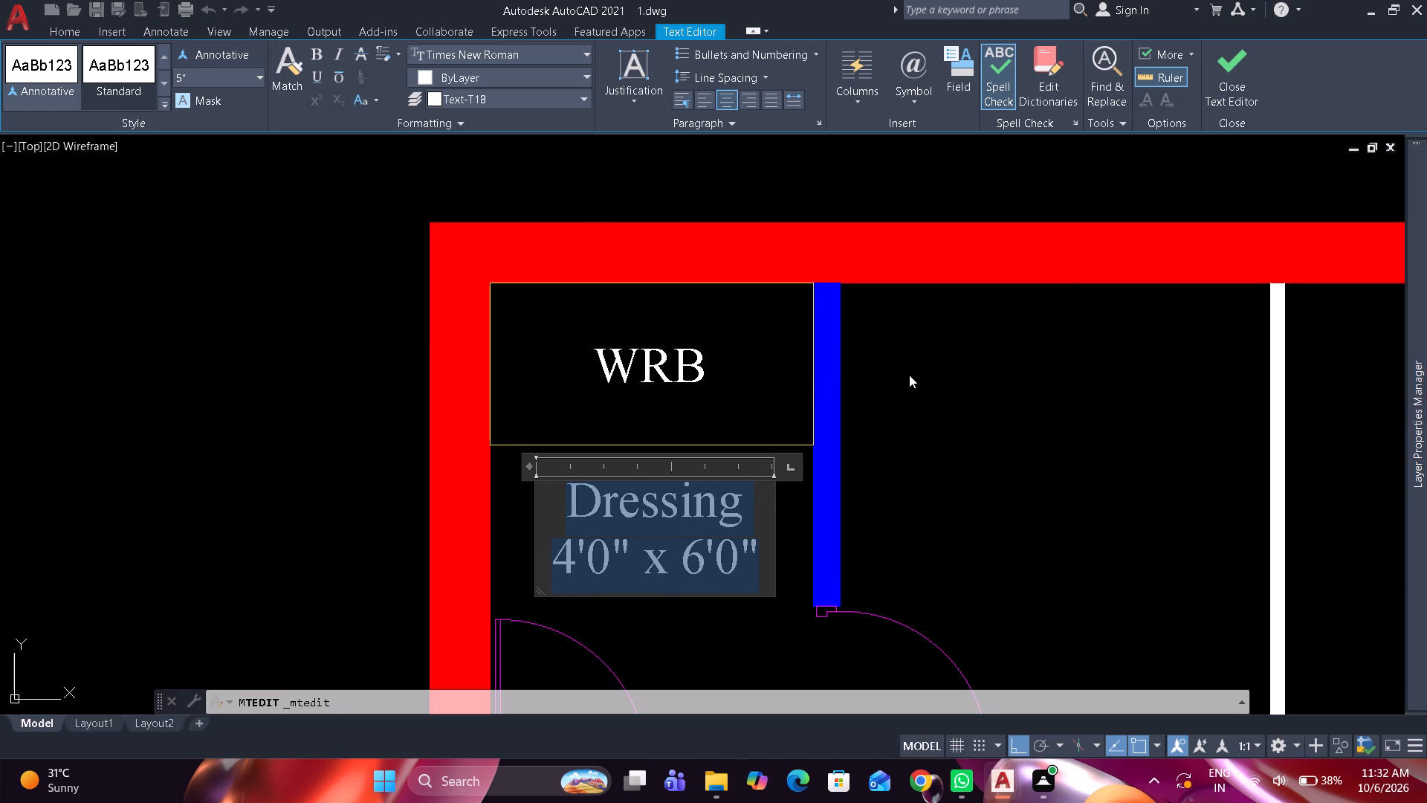
click(1217, 64)
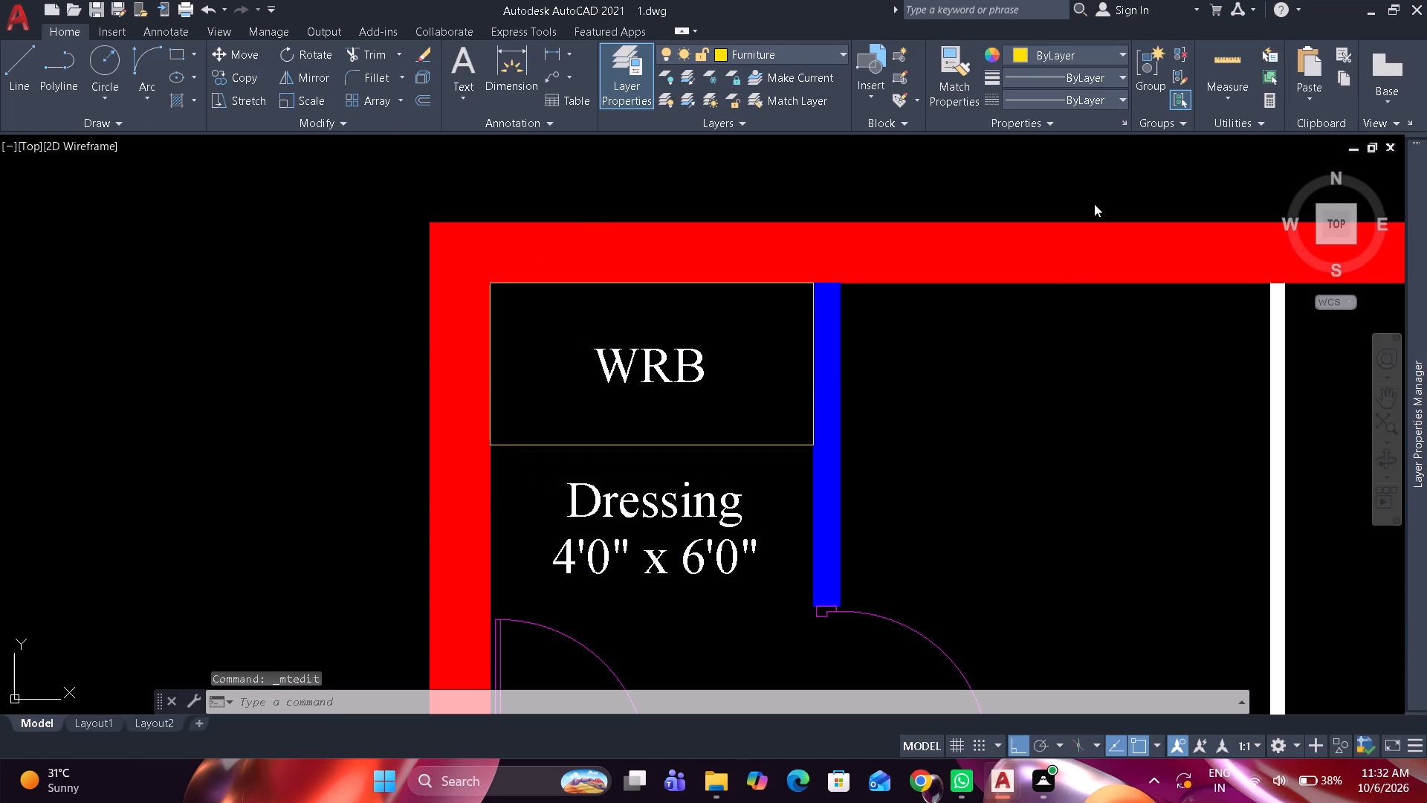
Change the font of the horizontal TV Unit label in the upper-right room to Times New Roman and close the text edit.
scroll(900, 316, down, 4)
scroll(1419, 396, up, 3)
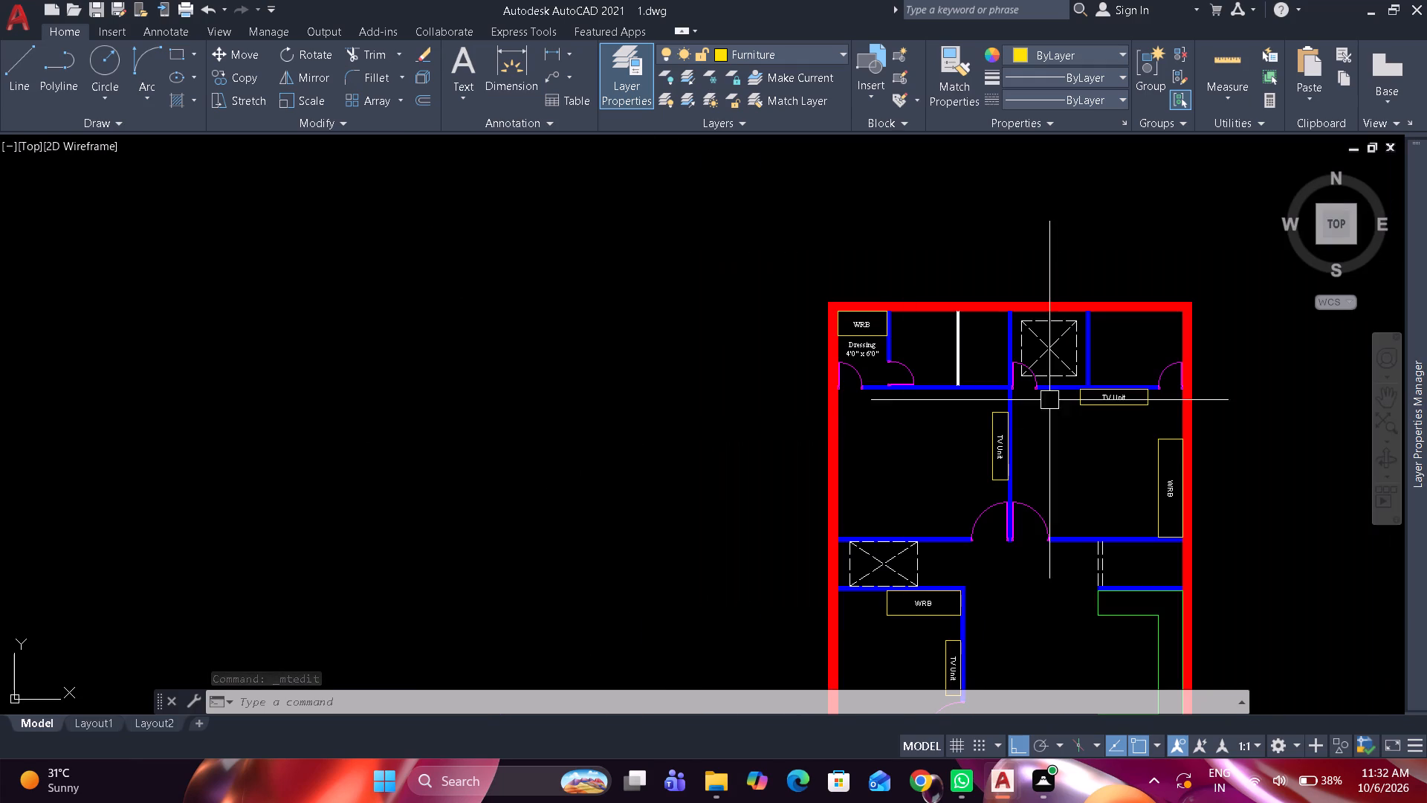
scroll(1096, 392, up, 2)
middle_drag(1094, 391, 789, 352)
scroll(803, 358, up, 1)
double_click(867, 358)
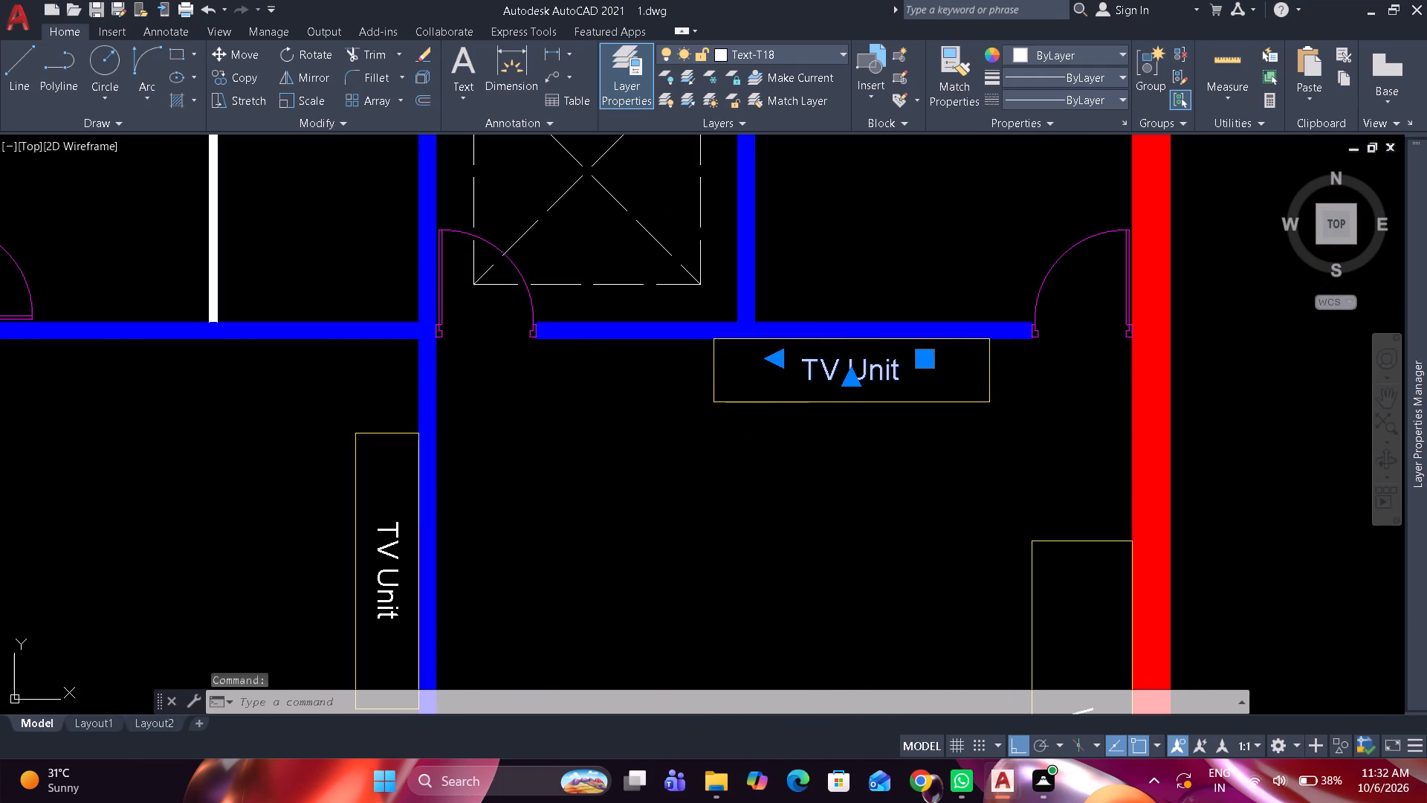
key(ctrl+a)
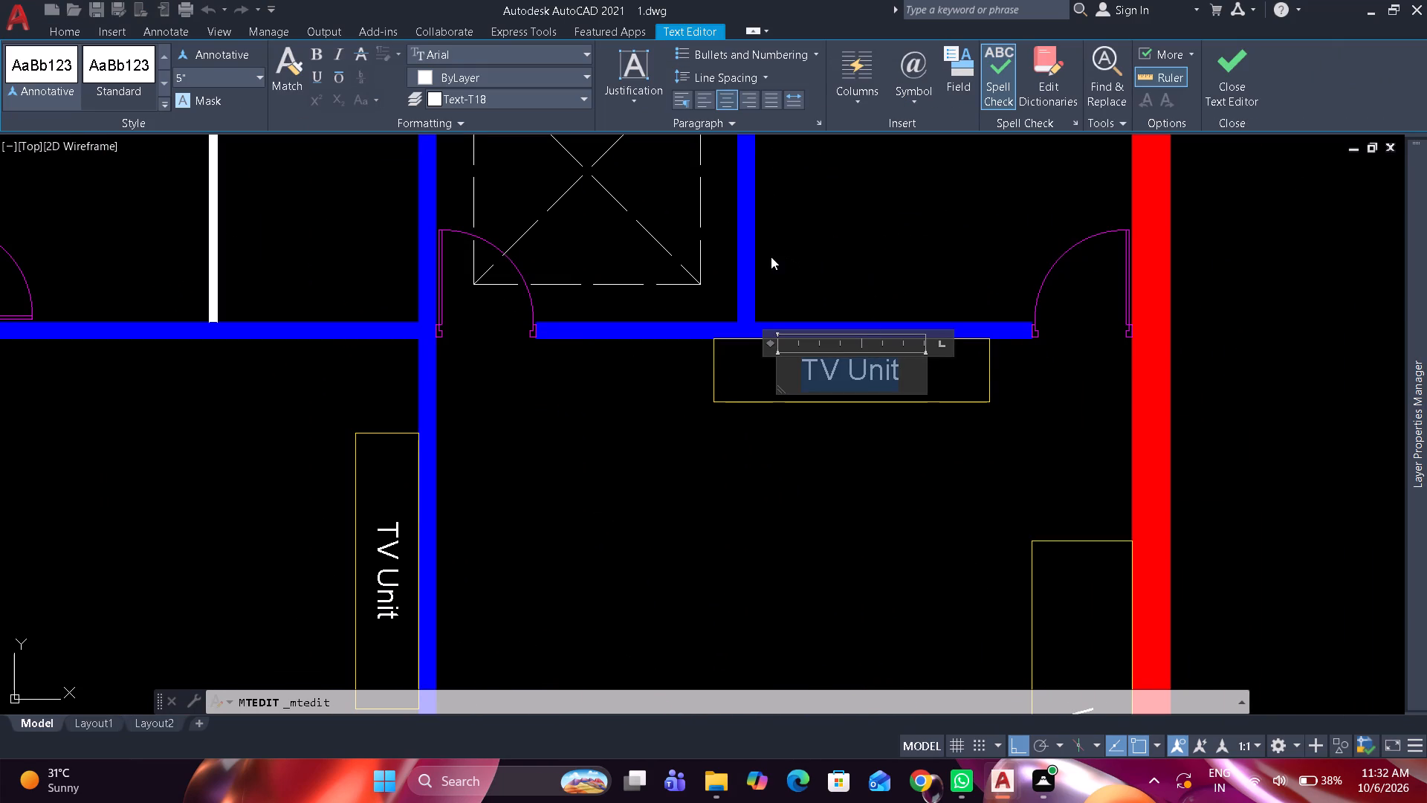
click(571, 54)
key(t)
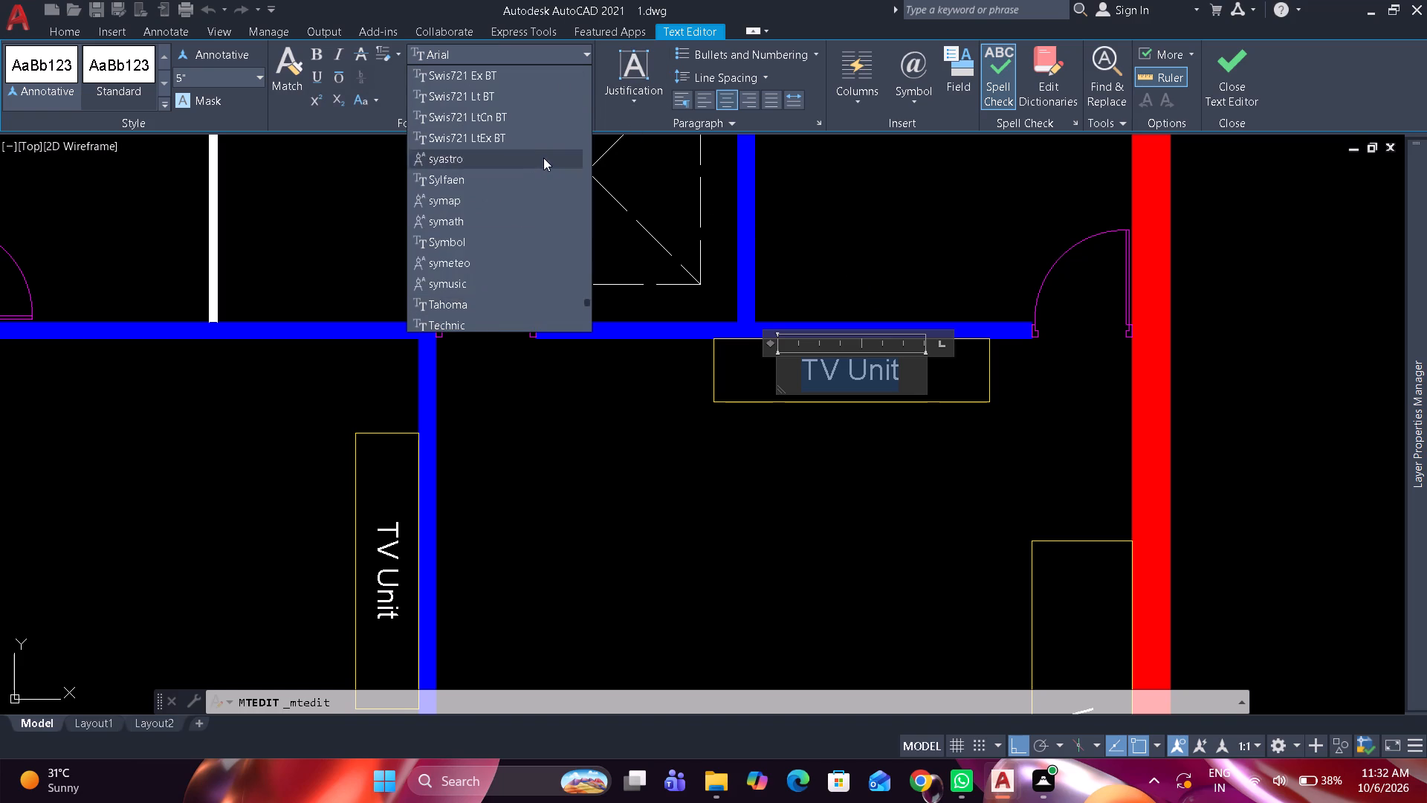
scroll(526, 190, down, 2)
click(478, 303)
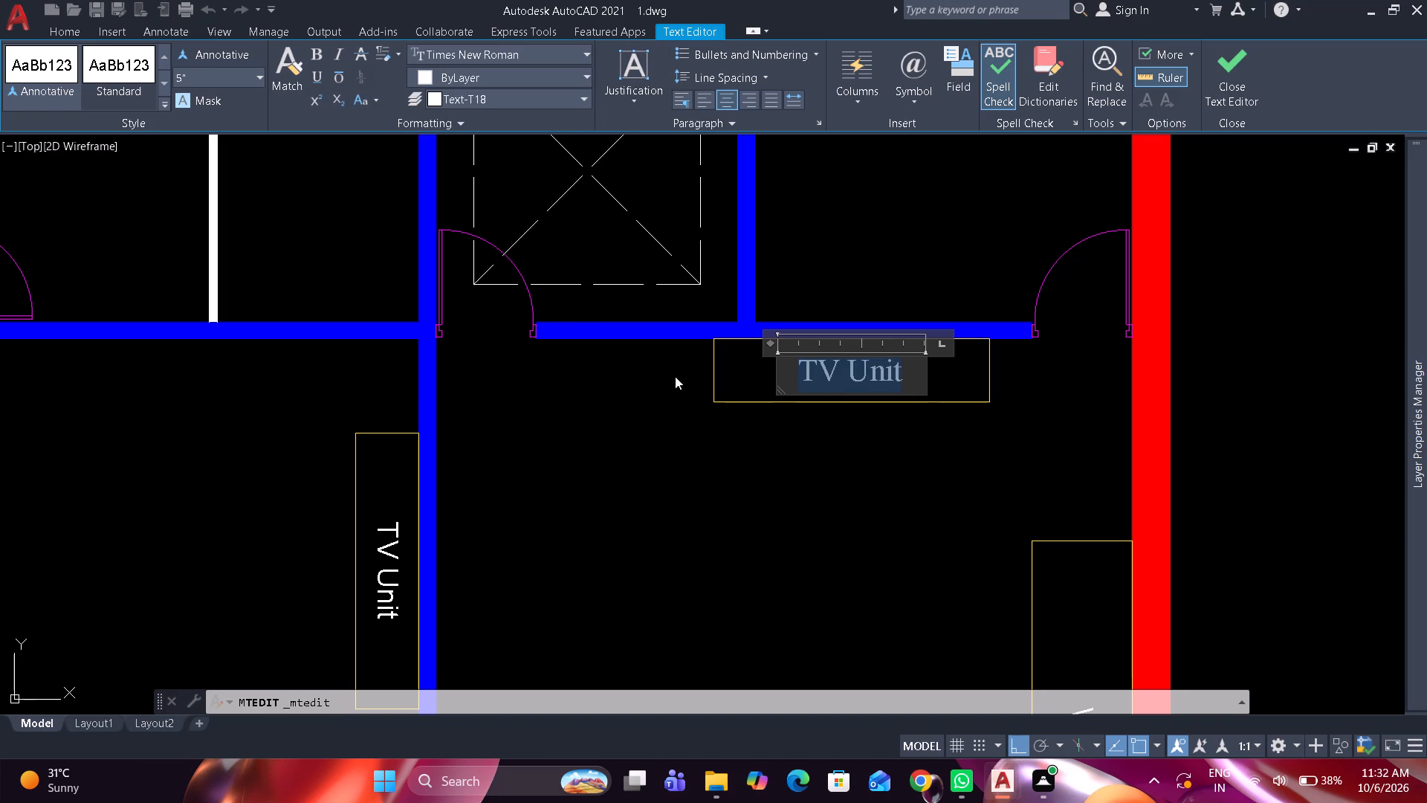
click(1229, 65)
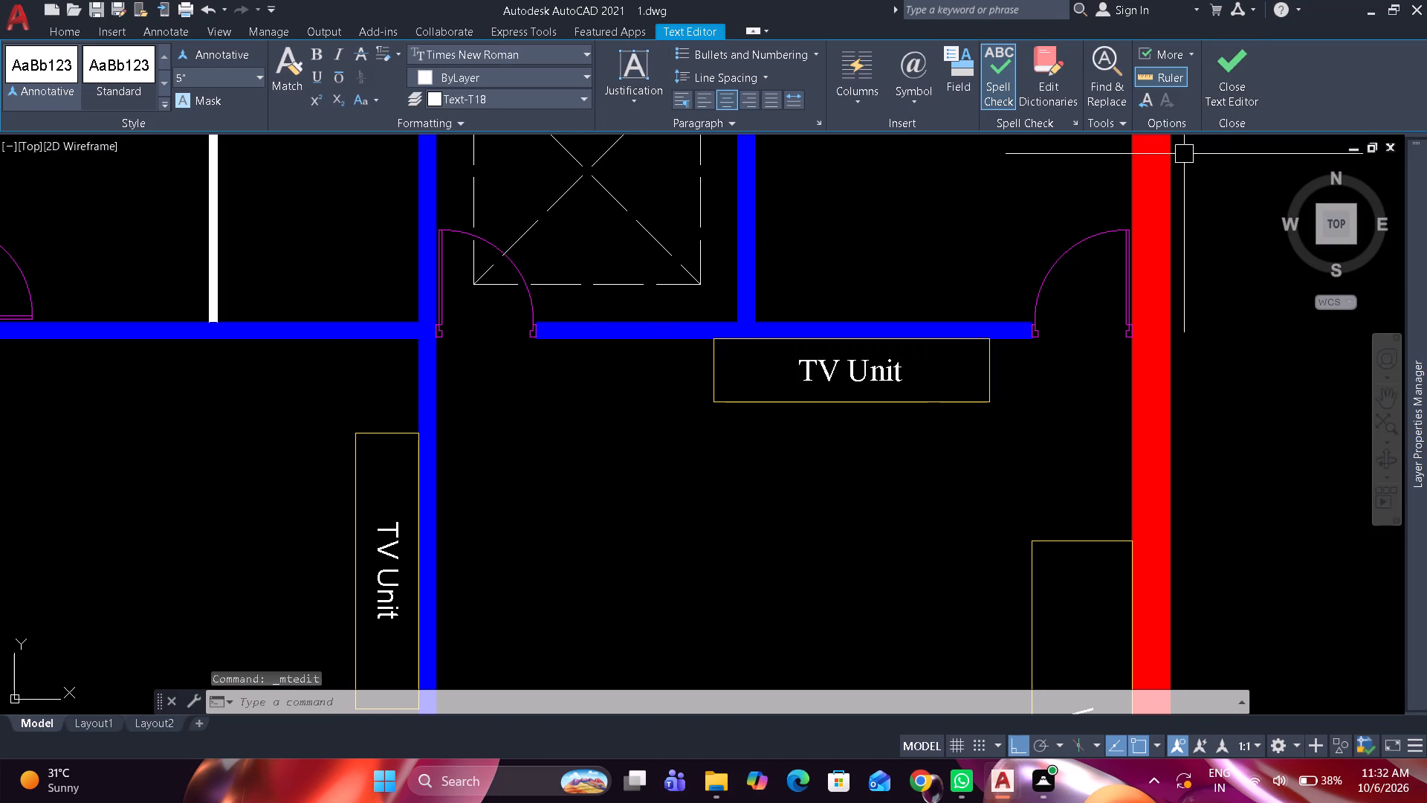
Set the vertical TV Unit label in the upper-left room to Times New Roman and save the text changes.
double_click(391, 541)
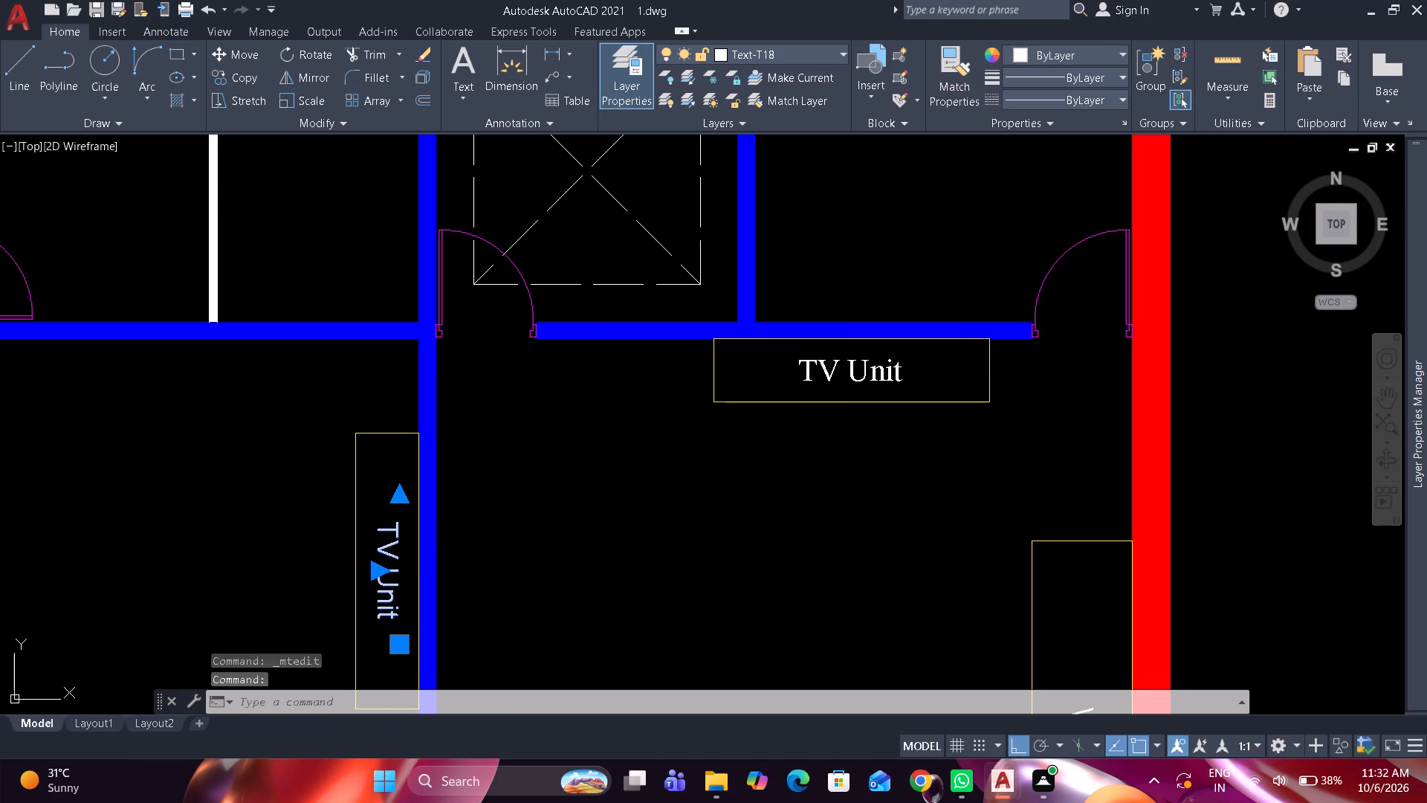
key(ctrl+a)
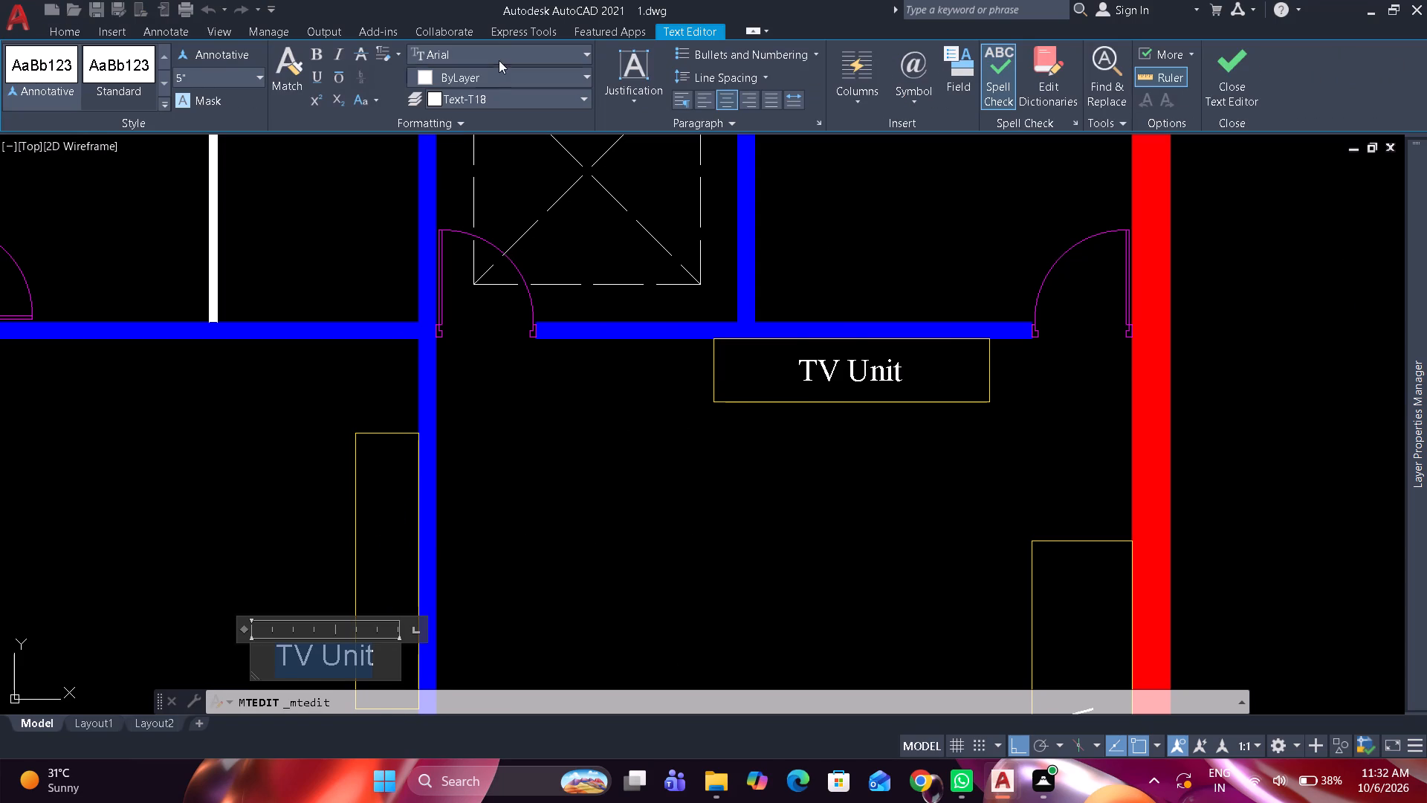
click(494, 56)
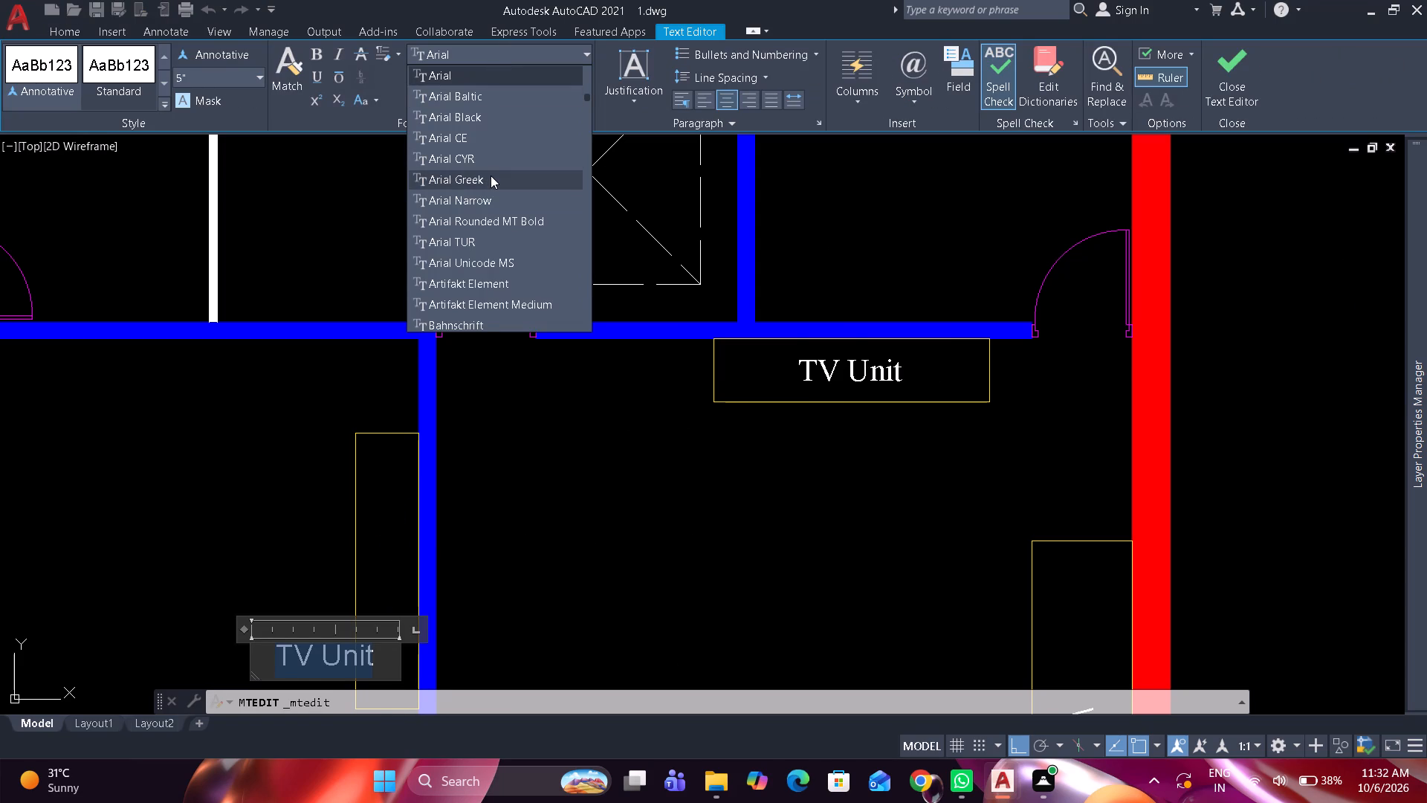
key(t)
scroll(480, 252, down, 2)
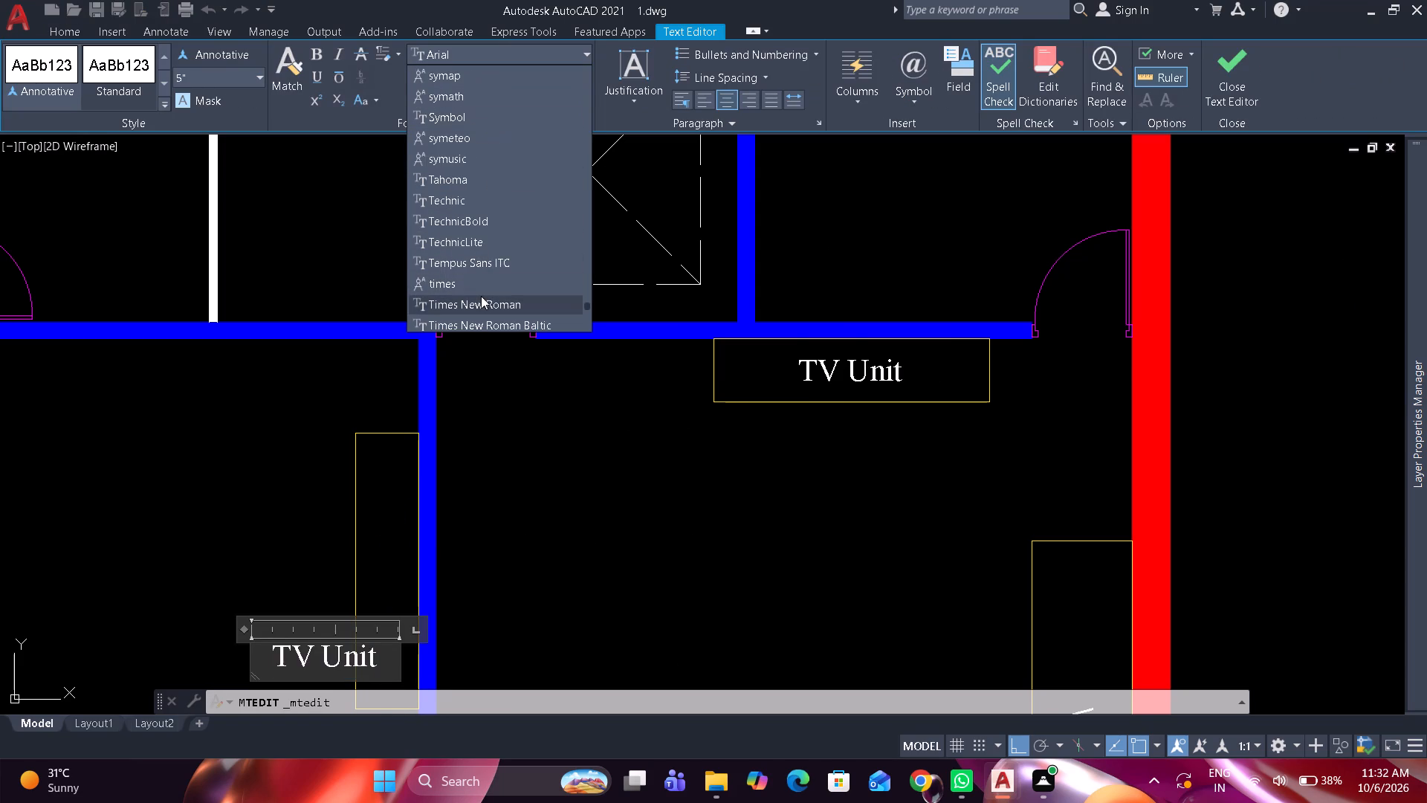
click(481, 296)
key(Escape)
key(space)
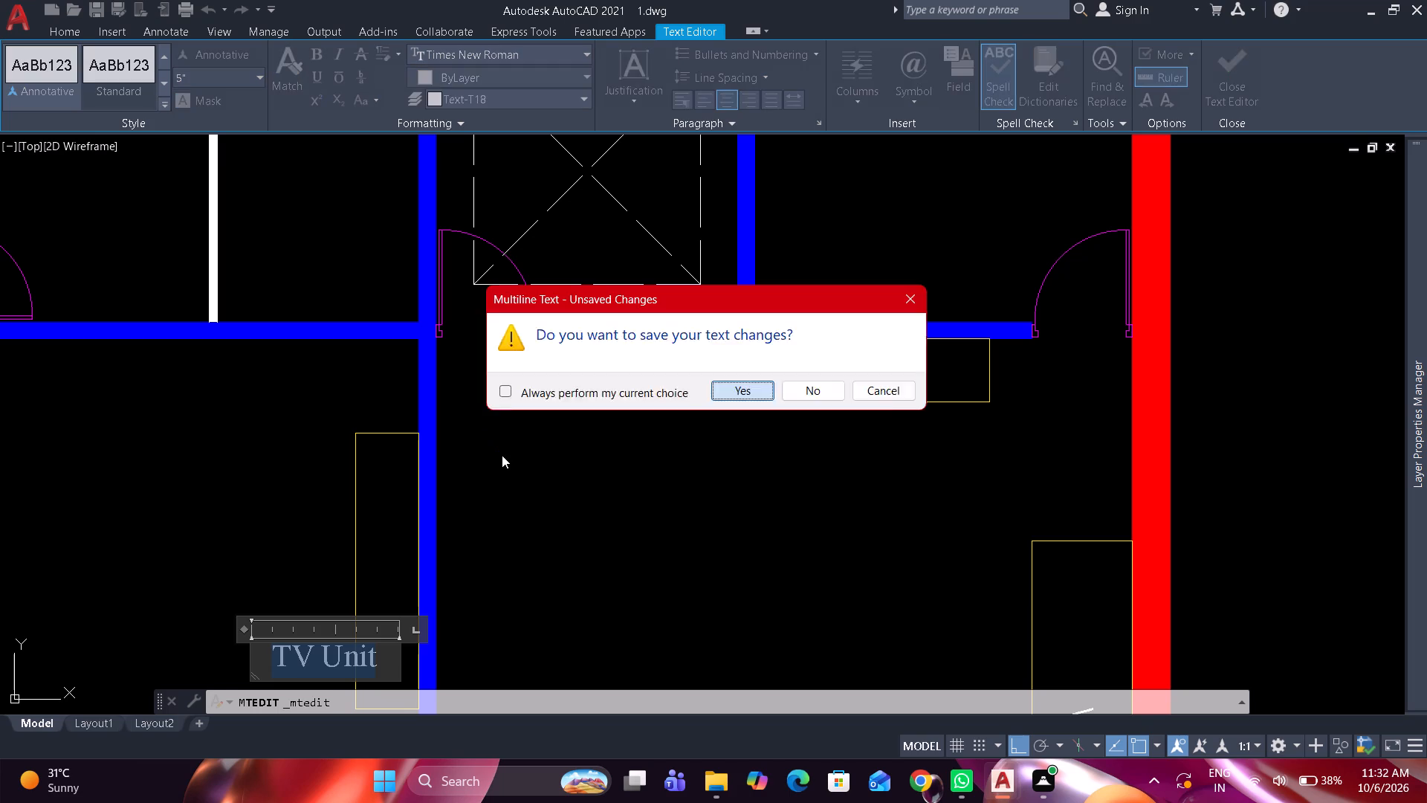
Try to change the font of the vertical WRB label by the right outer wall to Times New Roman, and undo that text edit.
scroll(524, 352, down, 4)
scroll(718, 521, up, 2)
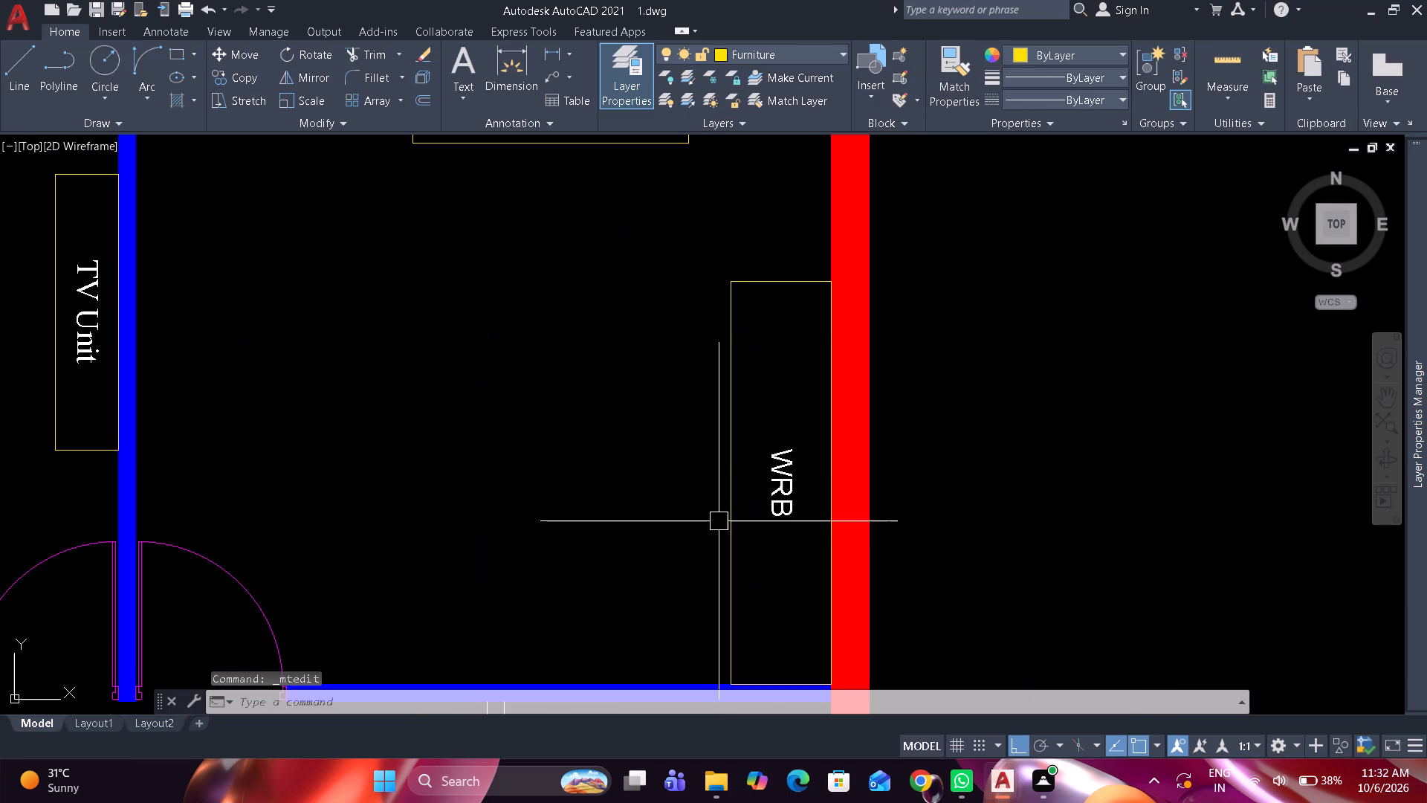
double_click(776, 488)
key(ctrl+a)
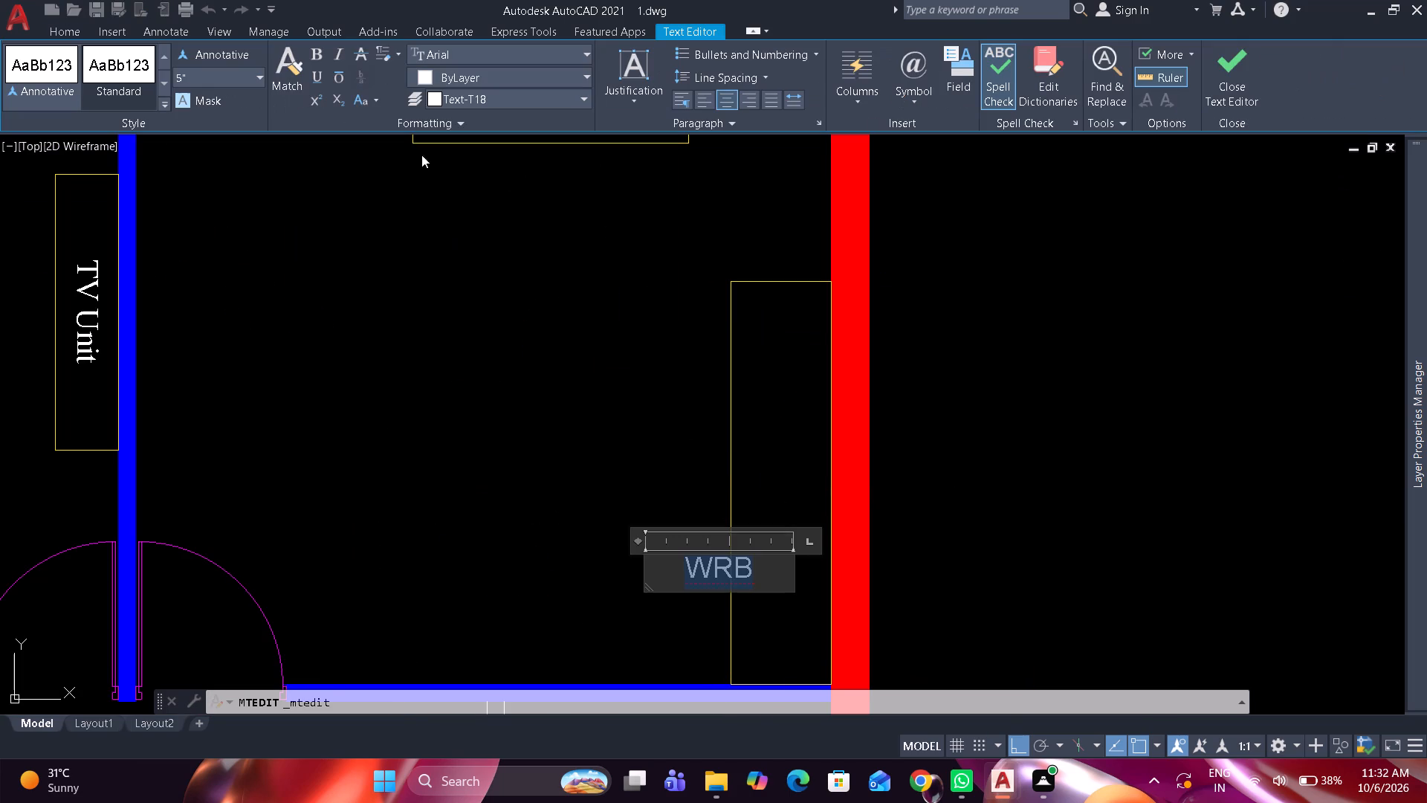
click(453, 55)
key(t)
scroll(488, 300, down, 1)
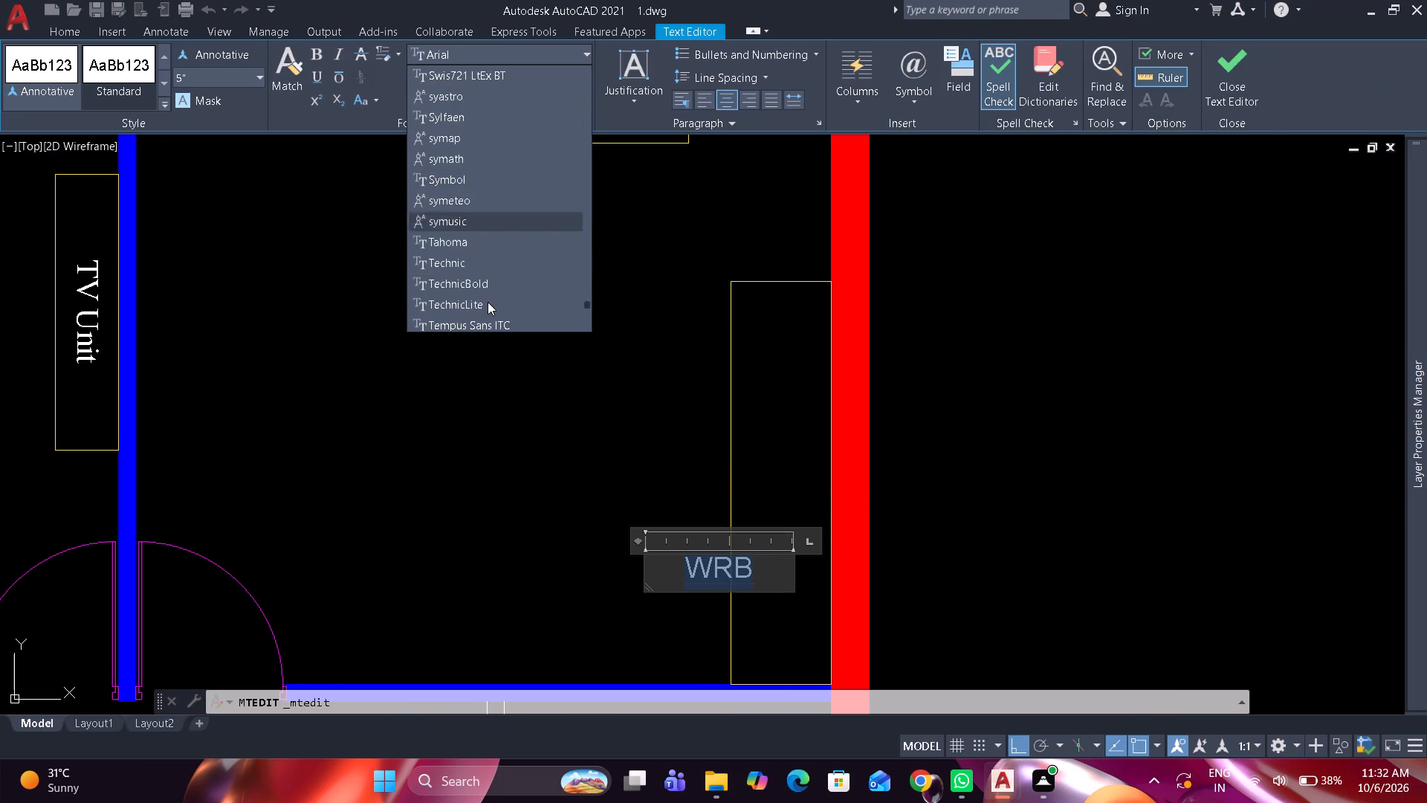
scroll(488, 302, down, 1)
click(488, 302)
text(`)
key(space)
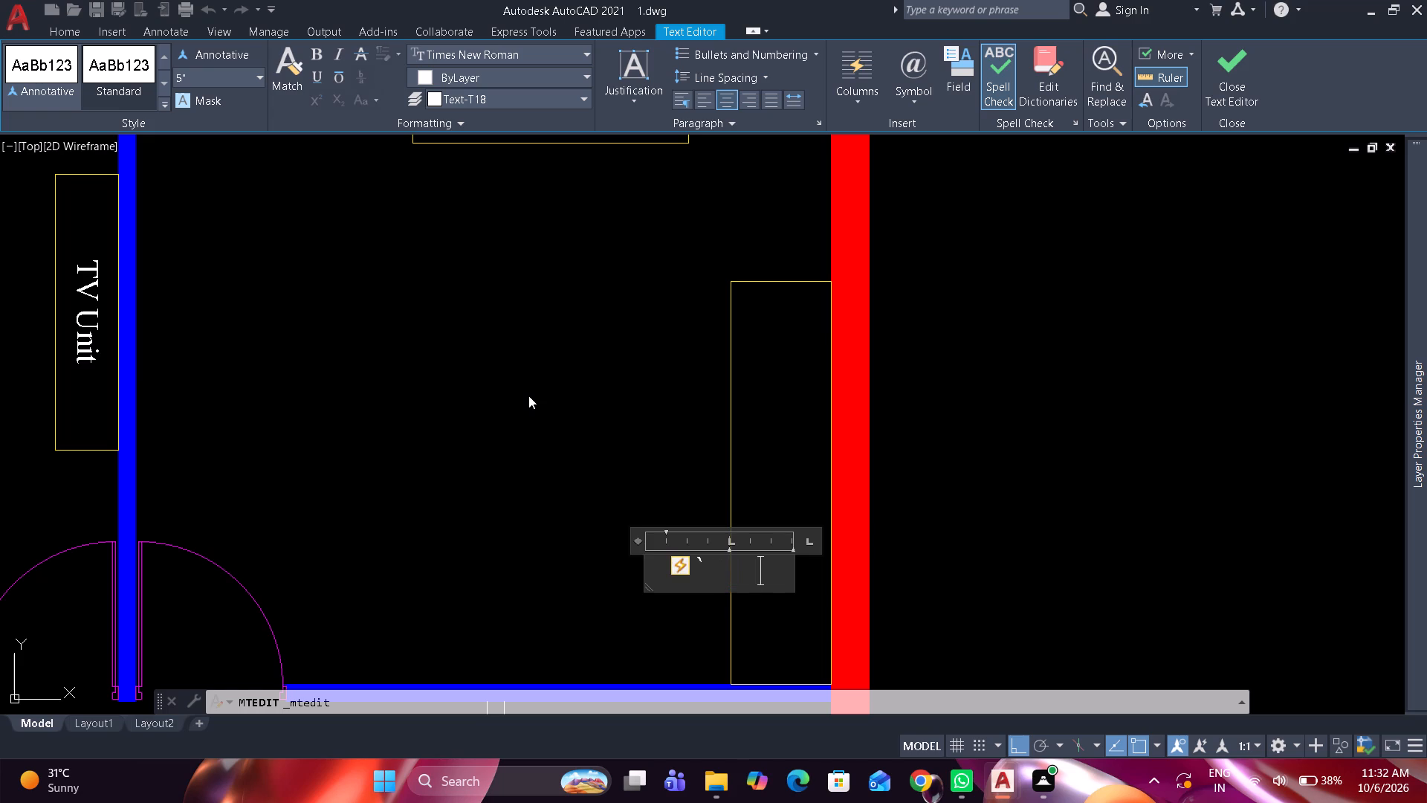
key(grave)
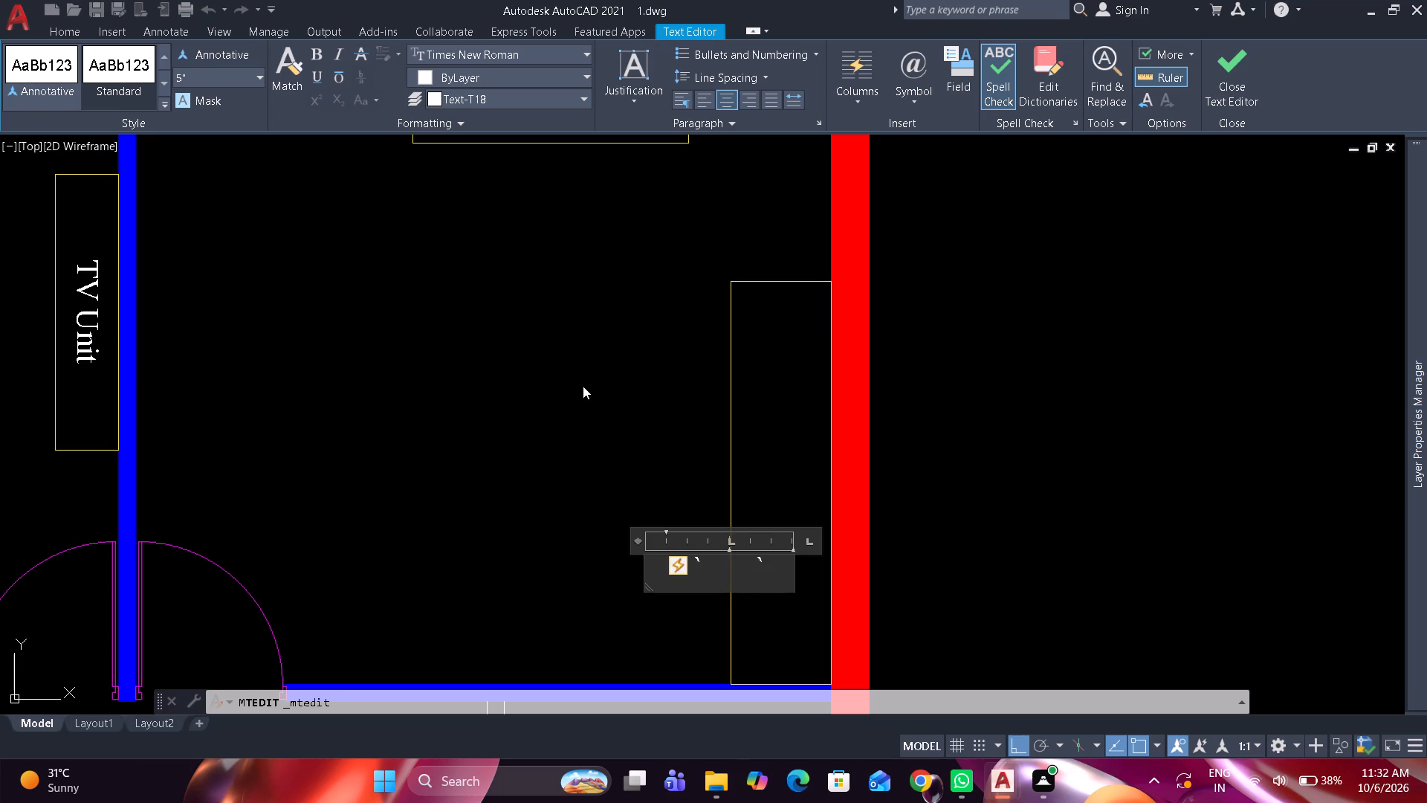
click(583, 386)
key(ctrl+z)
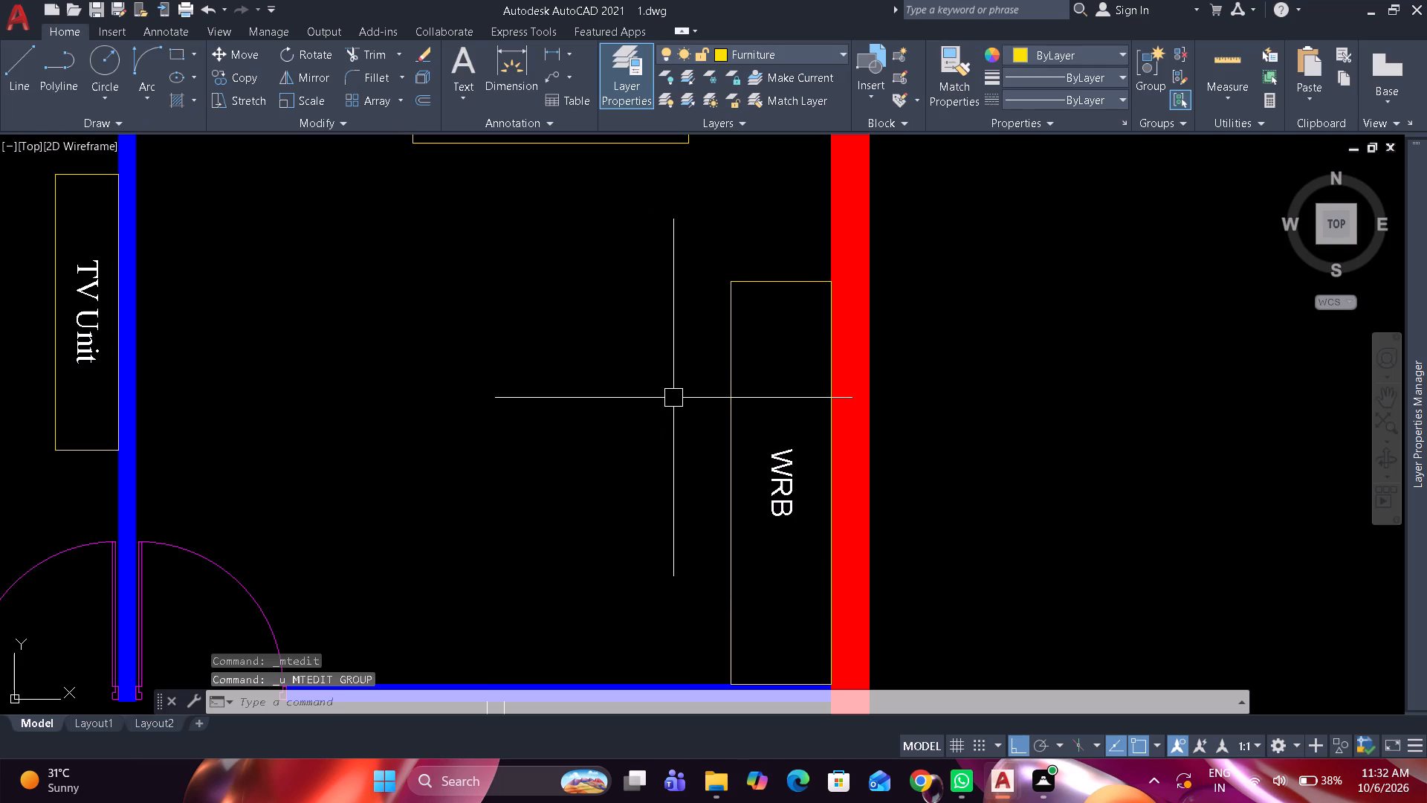
Change the font of the vertical WRB label by the right outer wall to Times New Roman and finish editing.
double_click(783, 445)
key(ctrl+a)
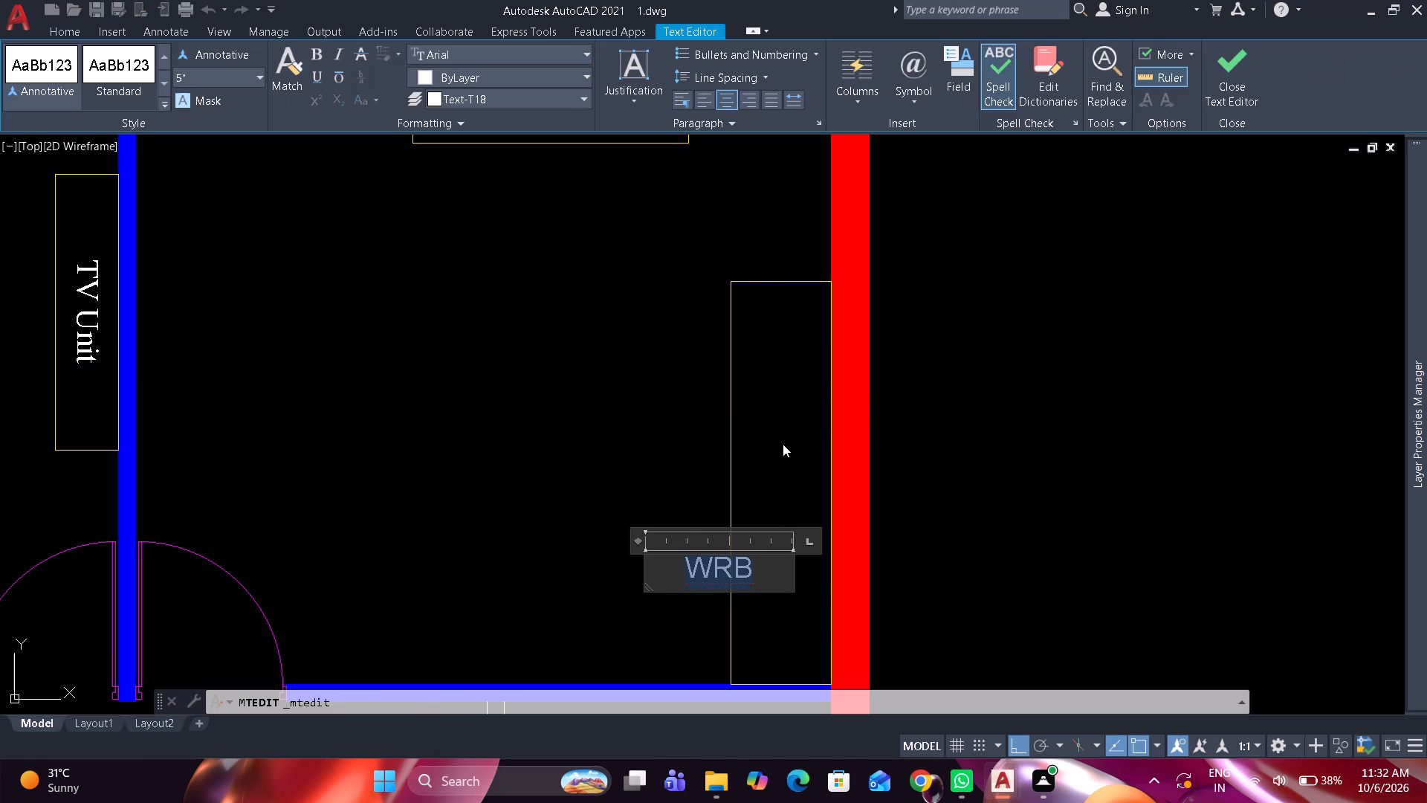
click(467, 47)
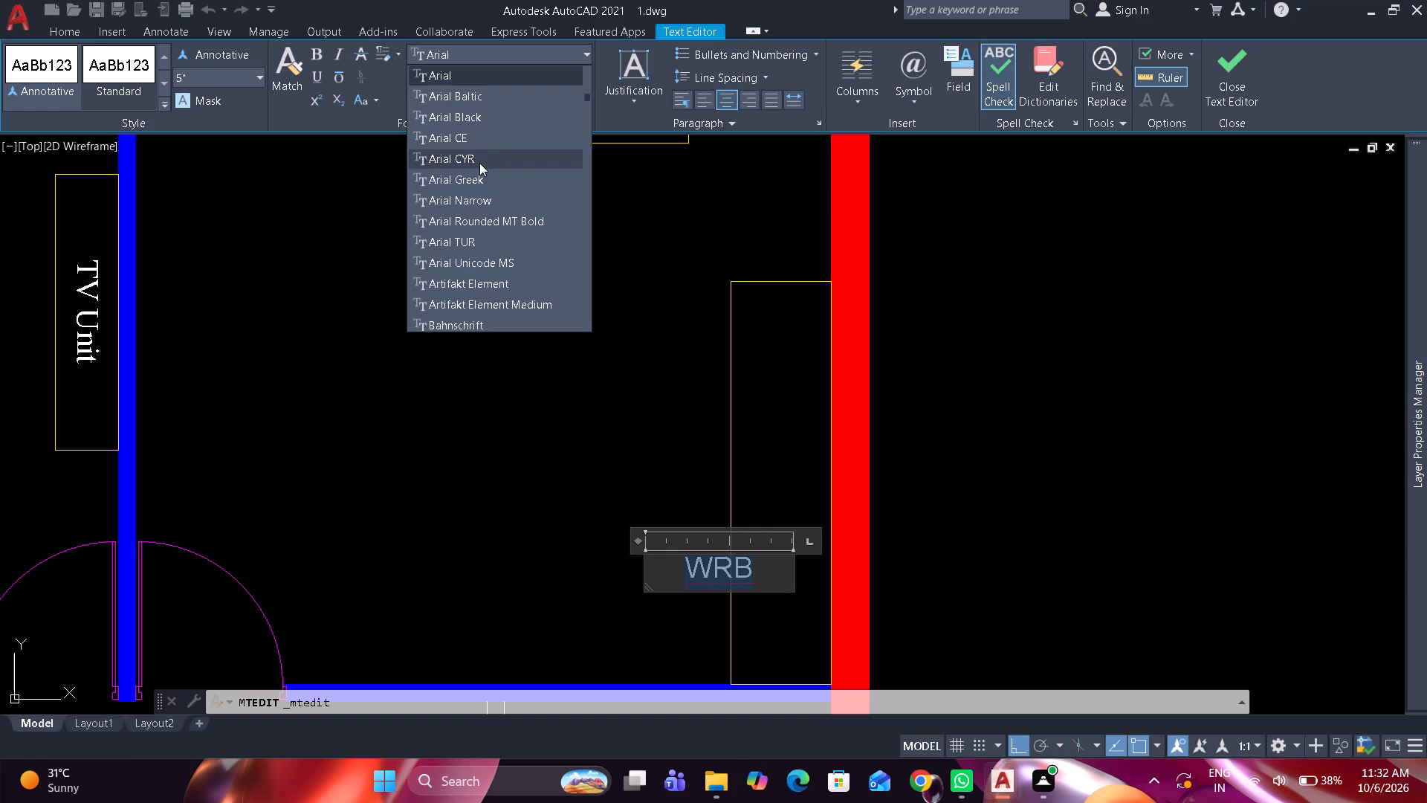
key(t)
scroll(485, 194, down, 1)
scroll(494, 279, down, 2)
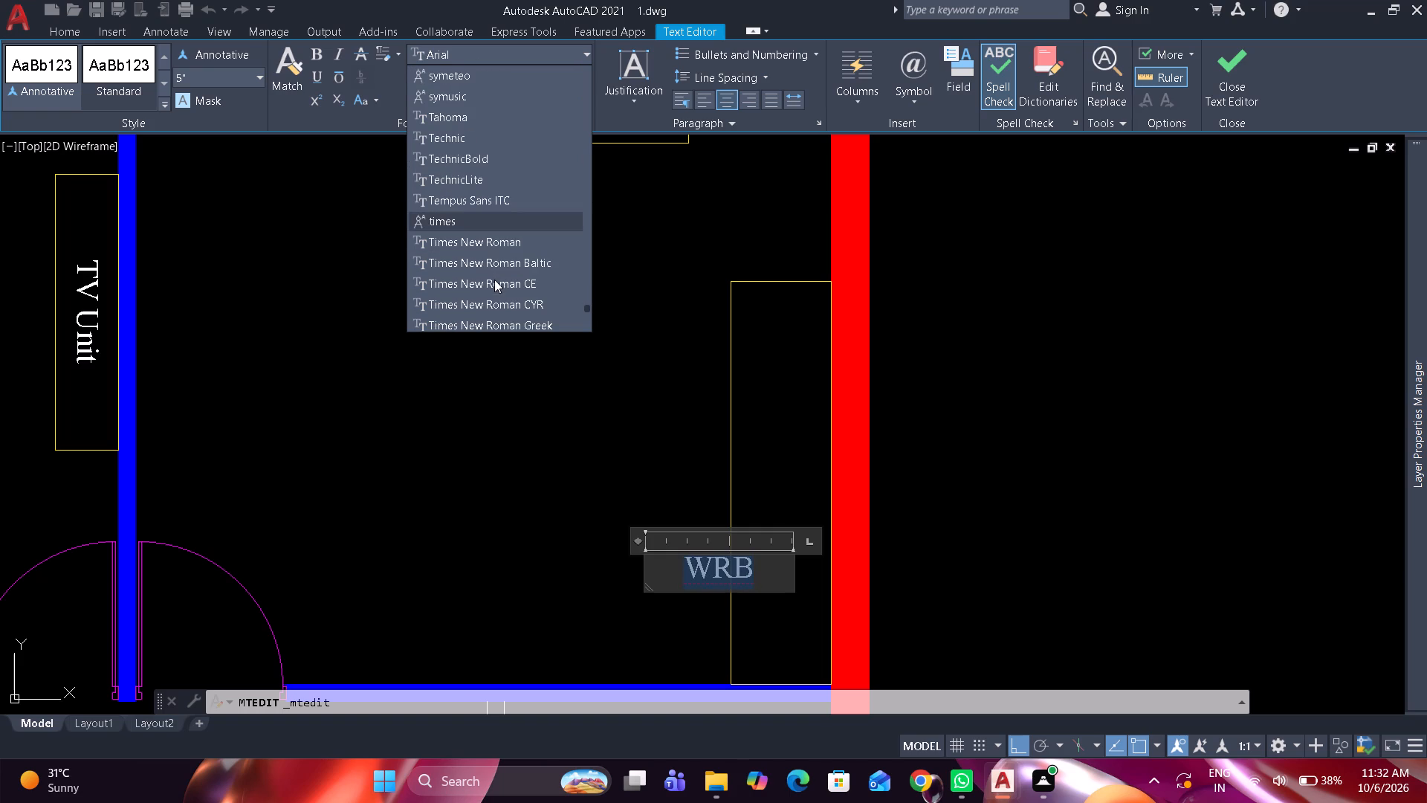
click(494, 239)
click(505, 296)
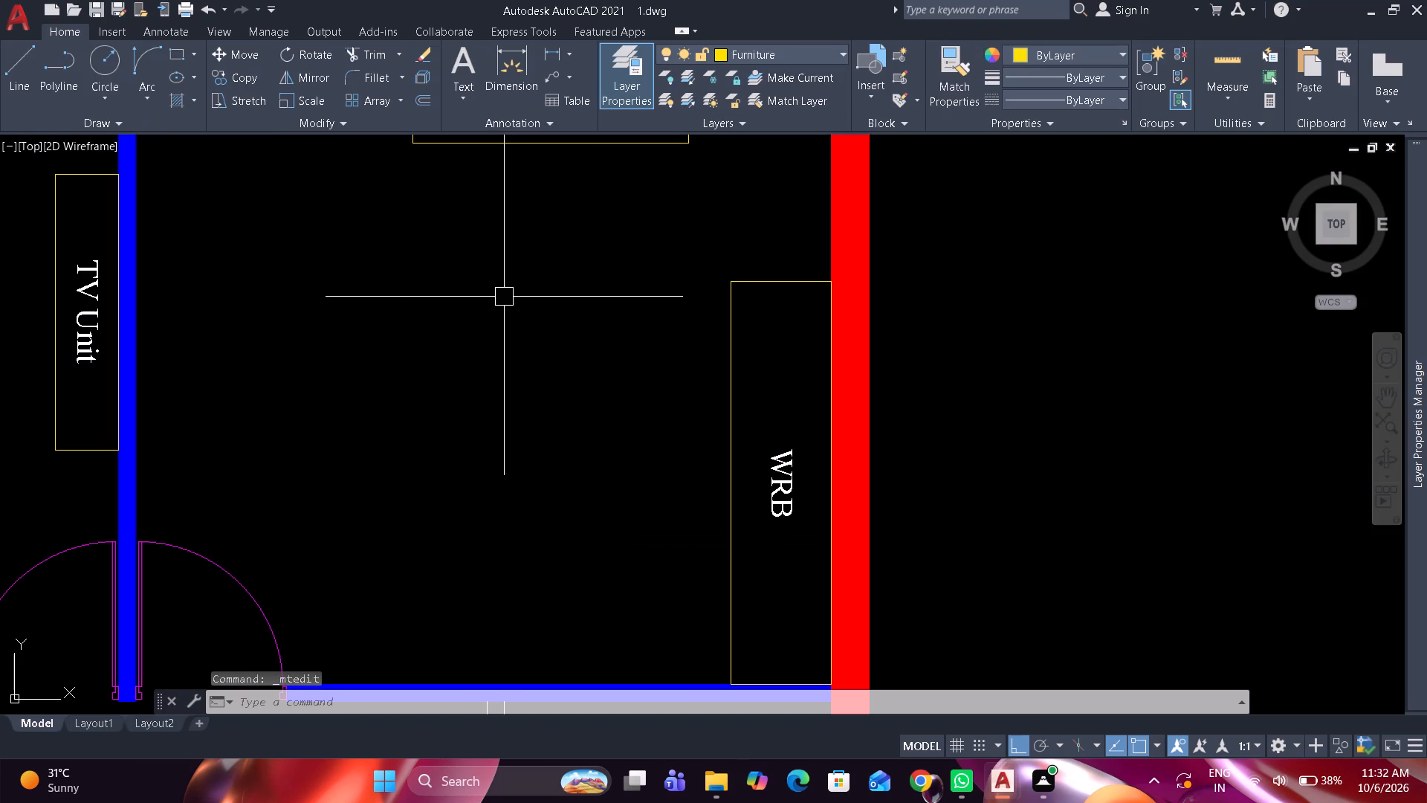
Change the font of the horizontal WRB label in the middle-left room to Times New Roman and finish editing.
scroll(501, 292, down, 3)
scroll(336, 457, up, 3)
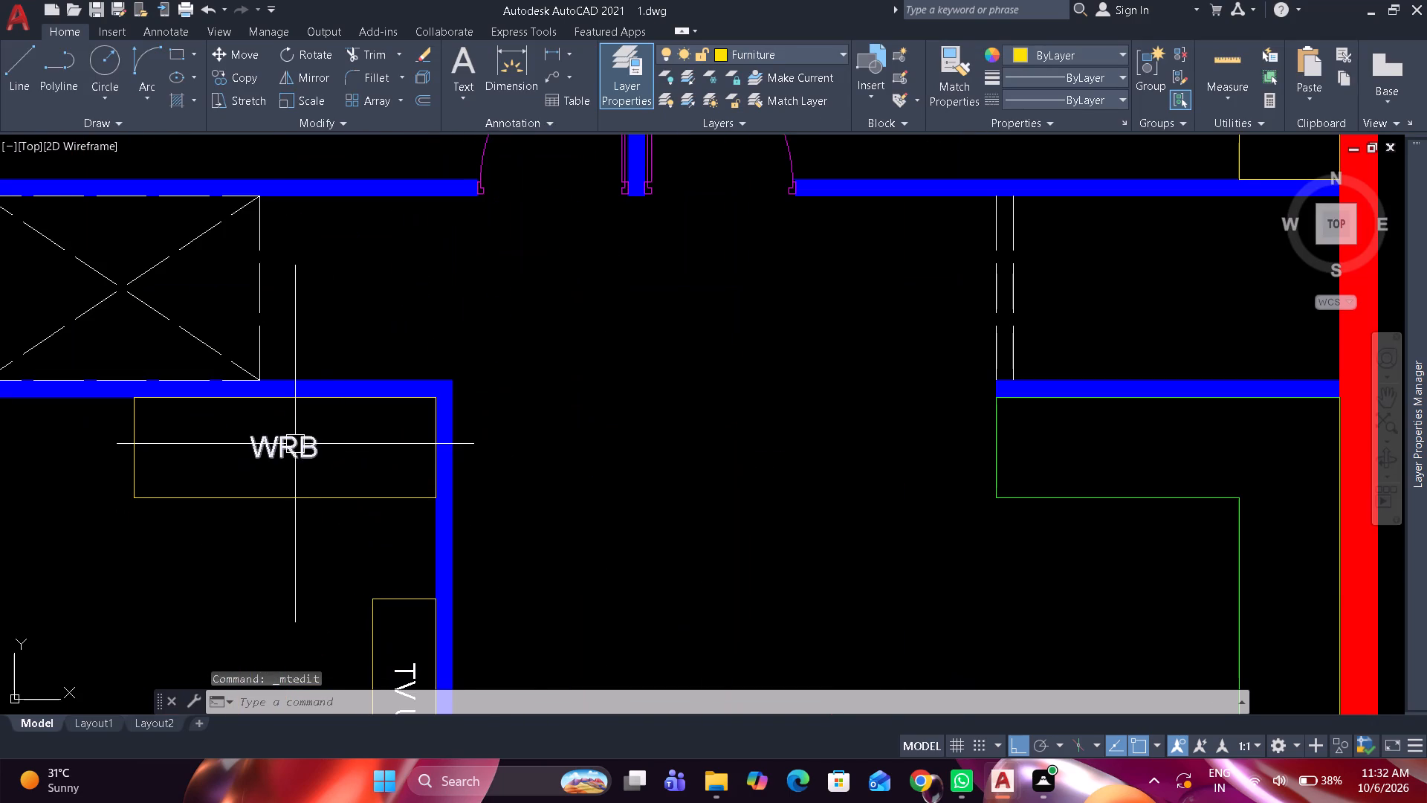
double_click(295, 444)
key(ctrl+a)
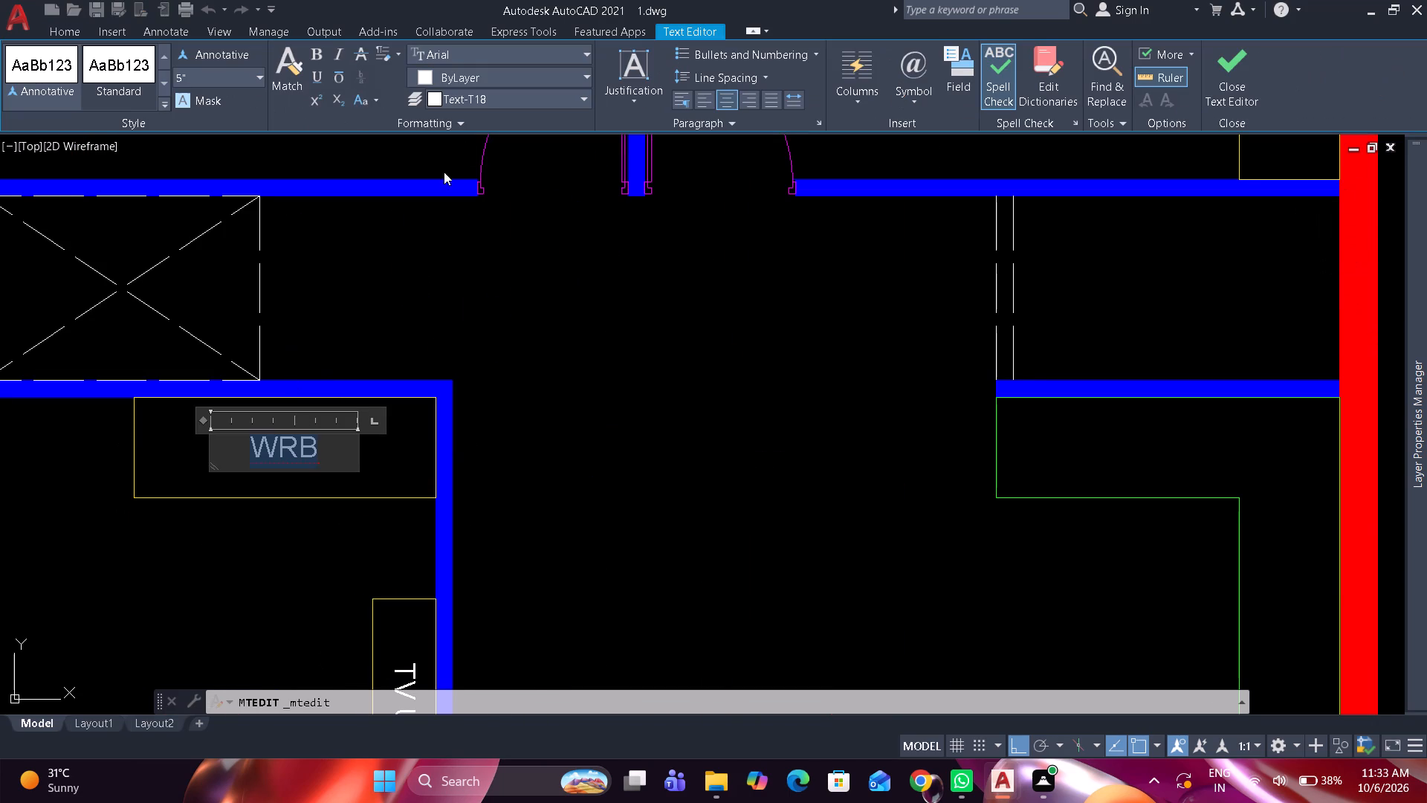
click(483, 48)
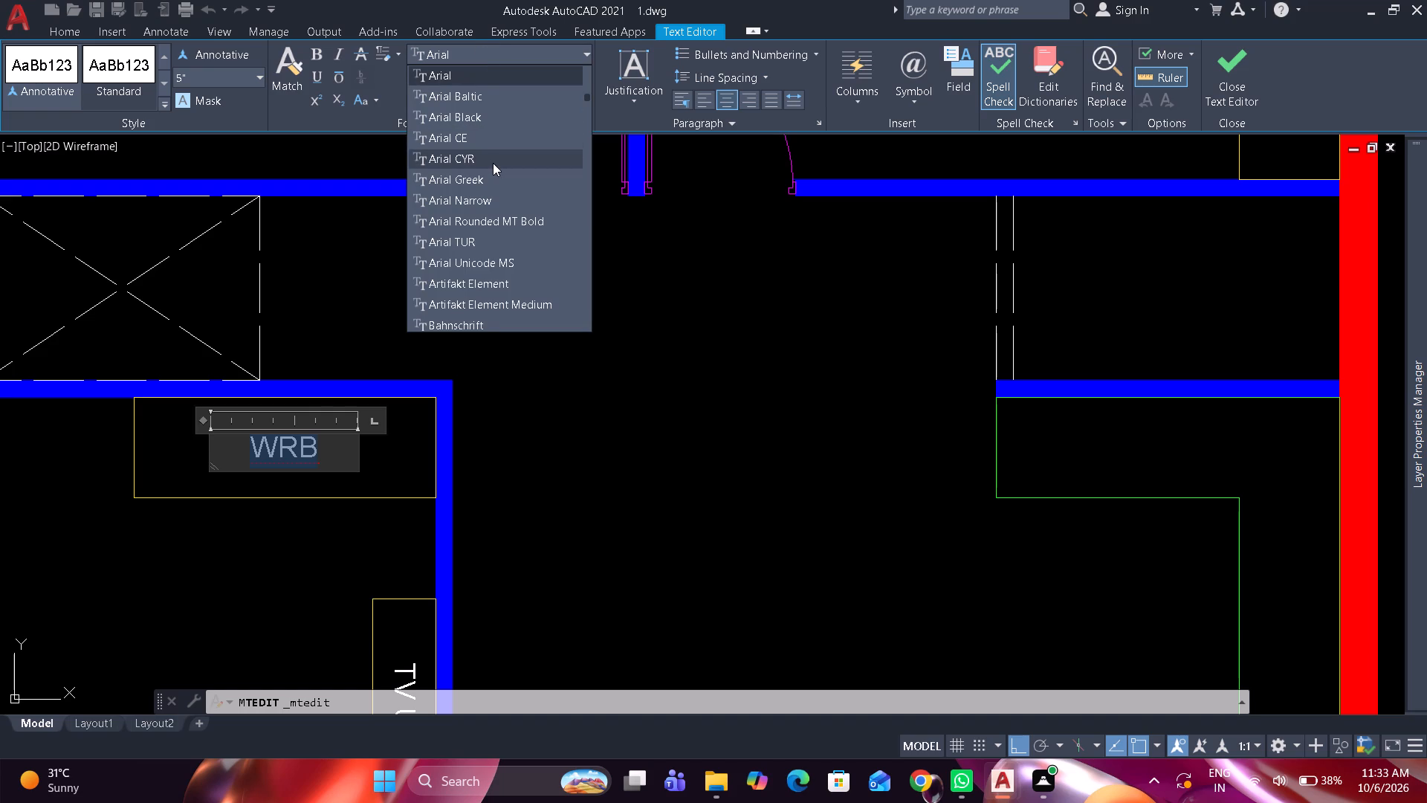
key(t)
scroll(493, 164, down, 2)
click(497, 305)
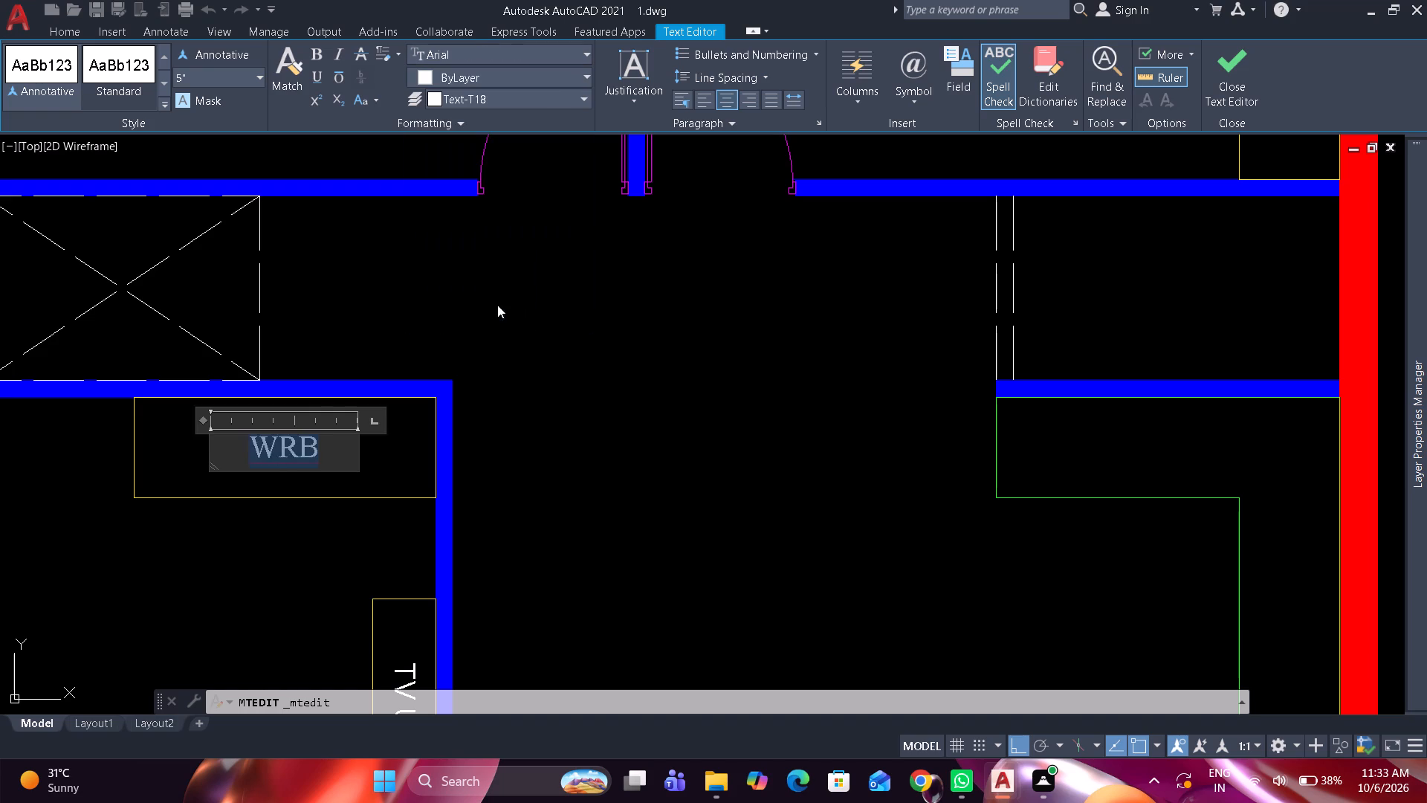
click(531, 321)
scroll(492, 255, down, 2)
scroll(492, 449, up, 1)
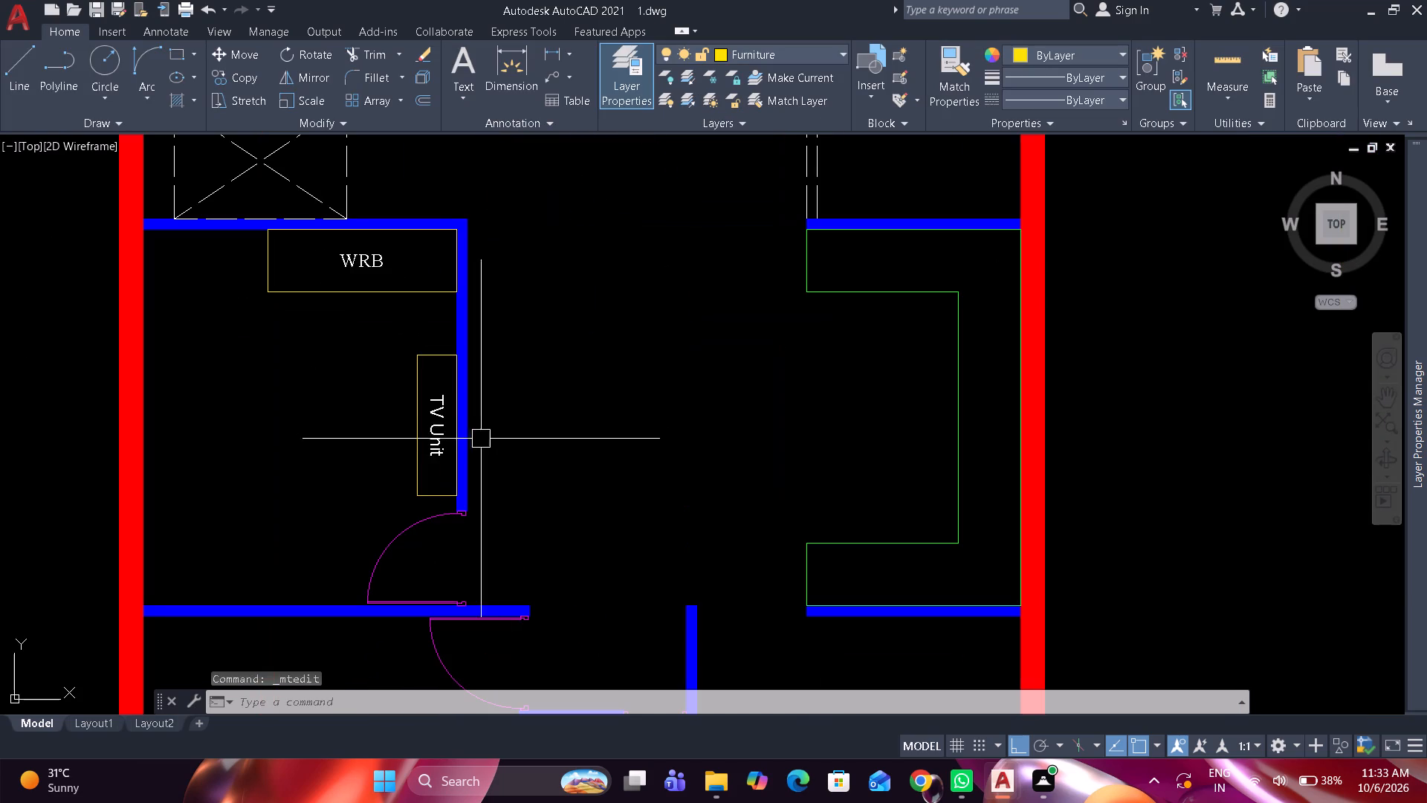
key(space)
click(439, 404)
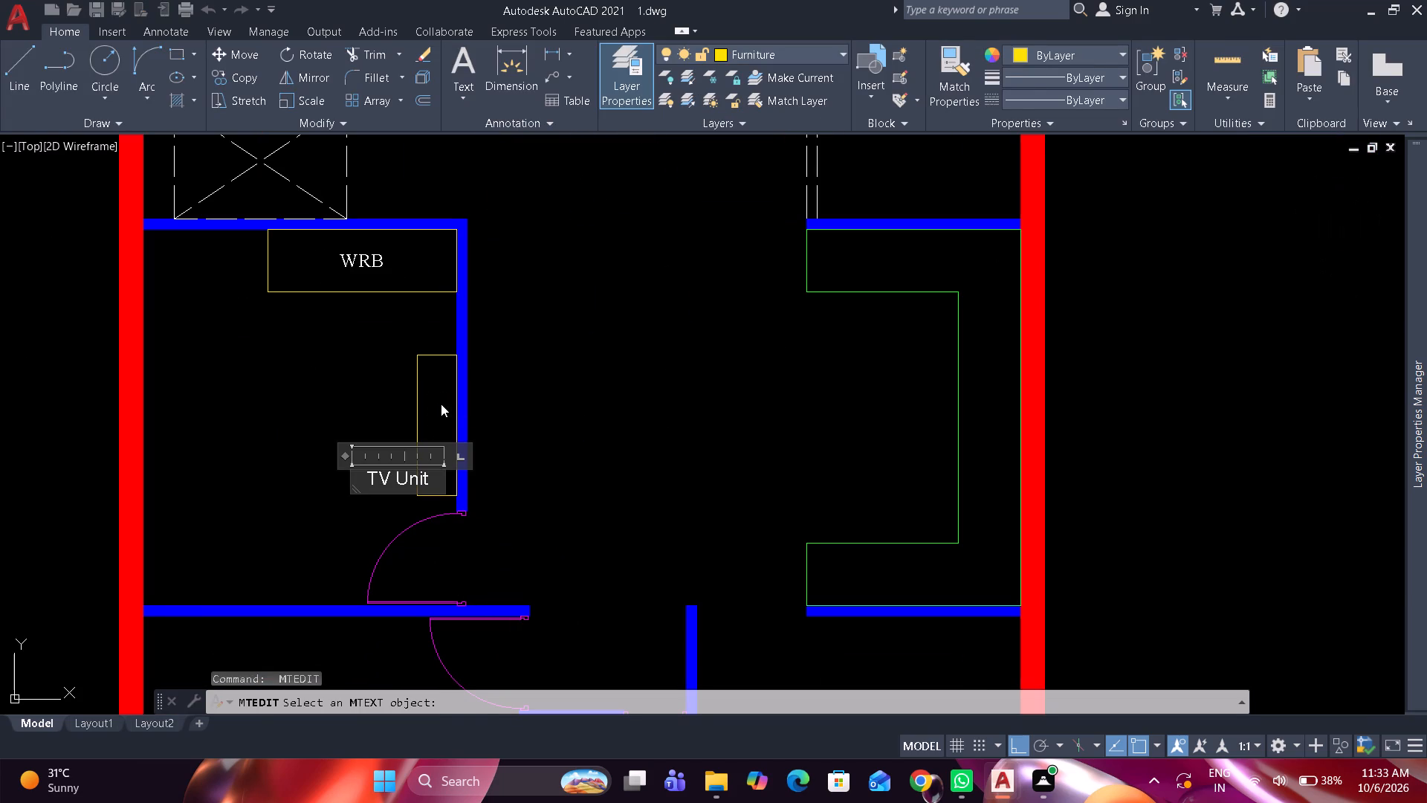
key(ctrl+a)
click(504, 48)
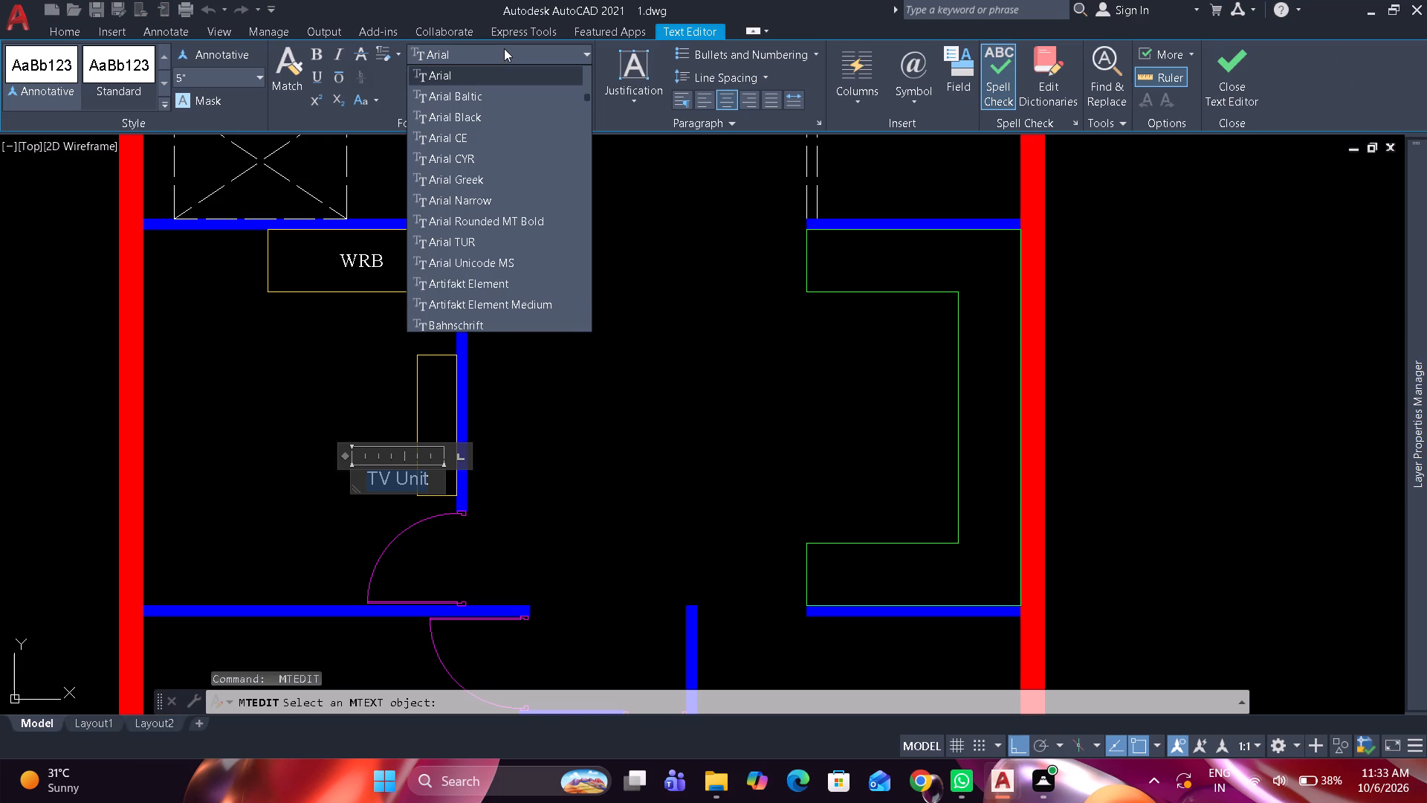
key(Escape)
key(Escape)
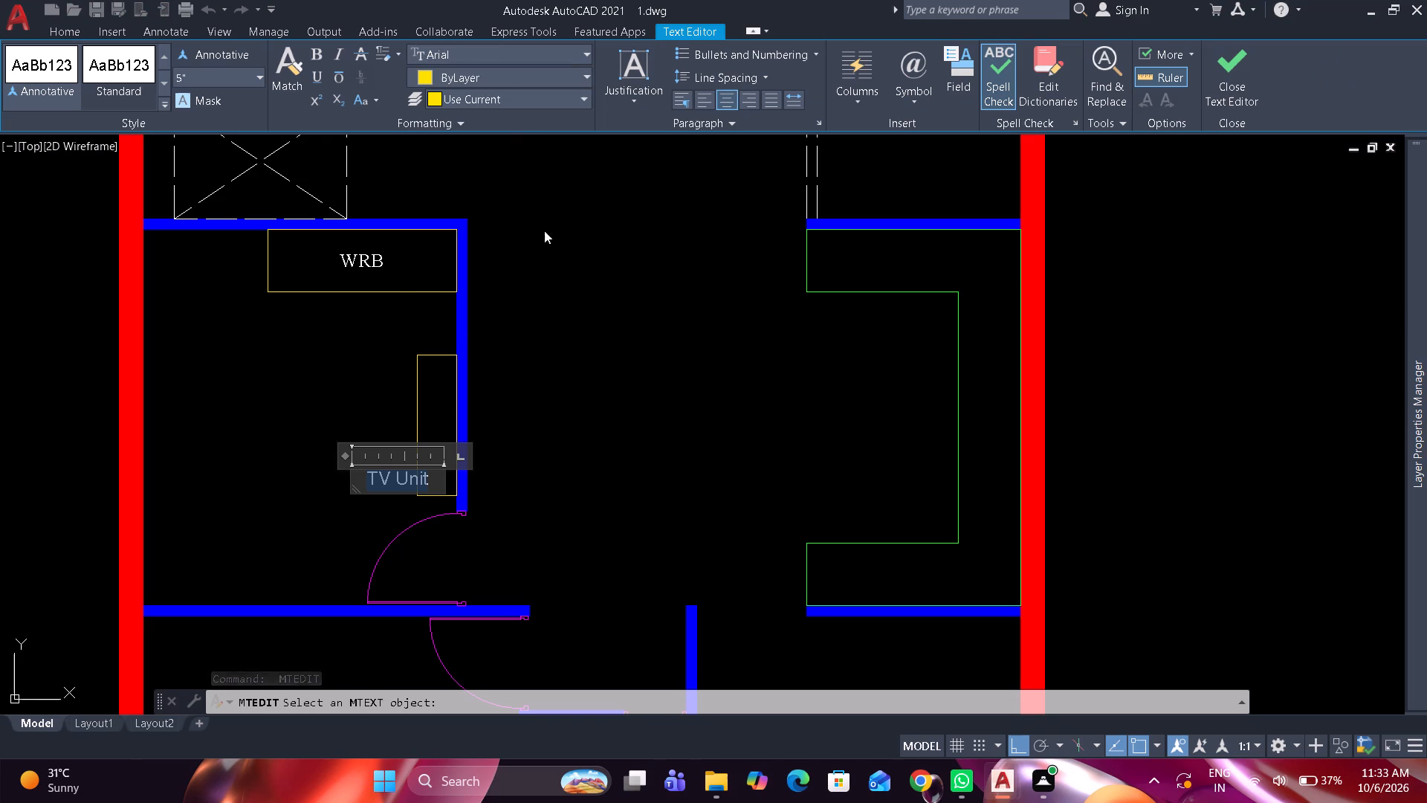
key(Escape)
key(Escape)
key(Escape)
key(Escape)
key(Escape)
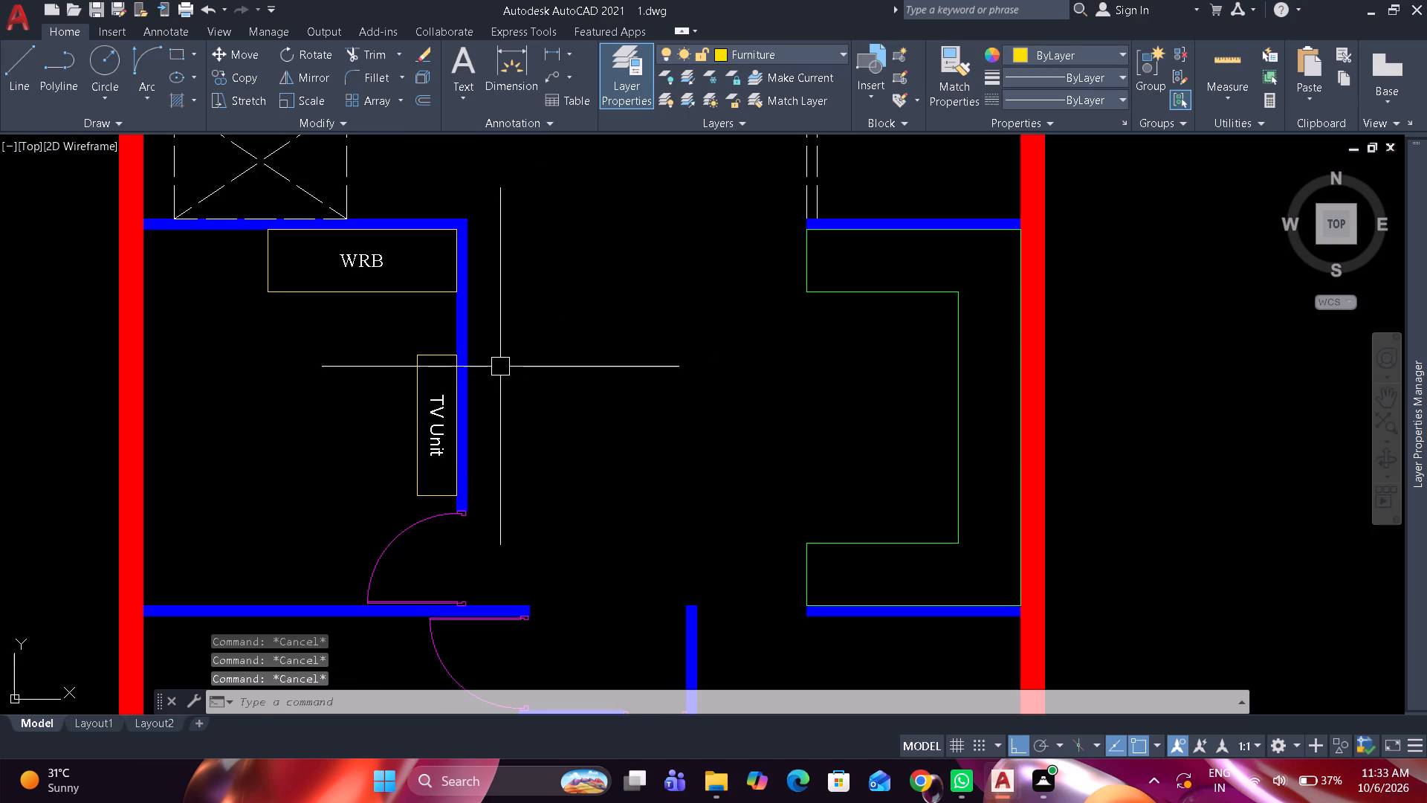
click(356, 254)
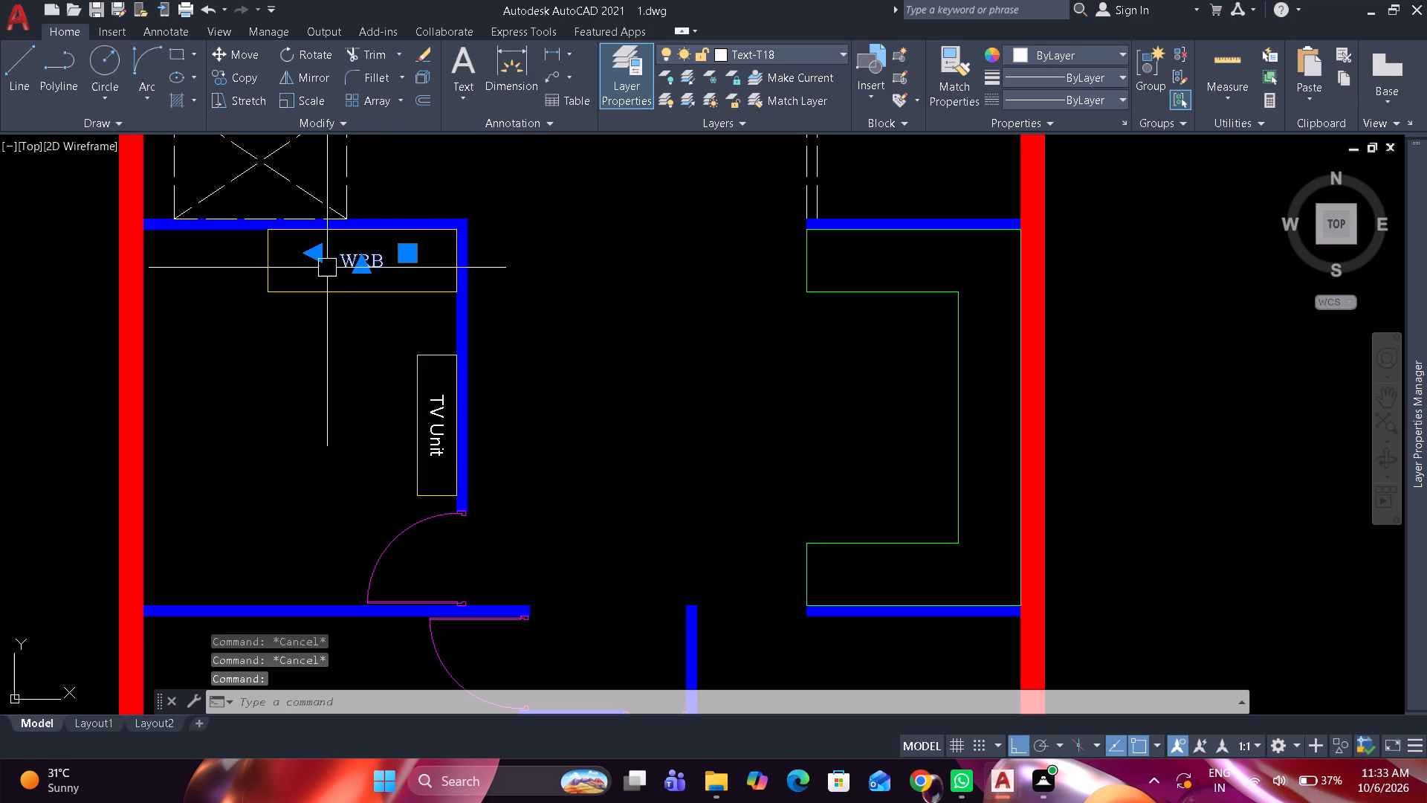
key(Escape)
Change the font of the vertical TV Unit label in the middle-left room to Times New Roman and finish editing.
click(444, 399)
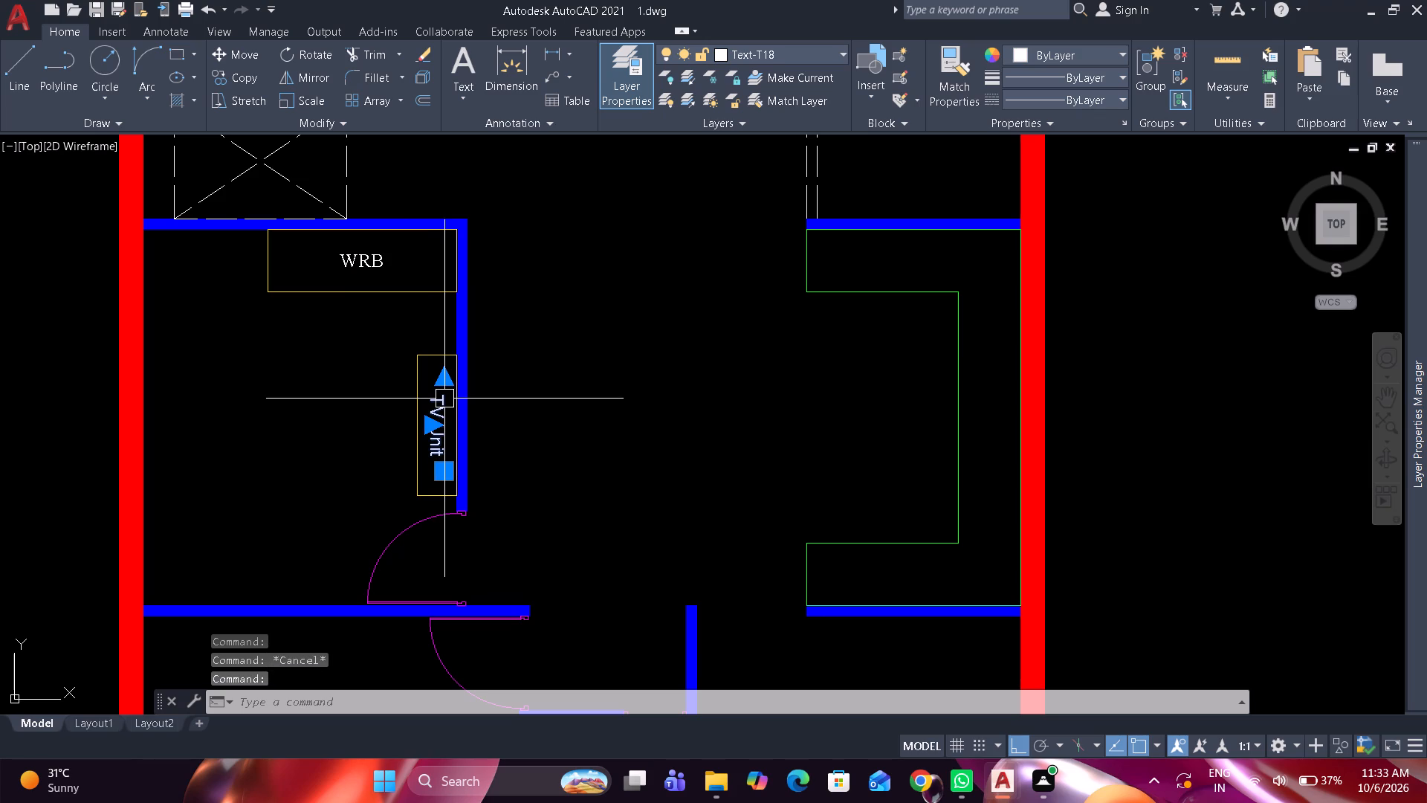
double_click(444, 399)
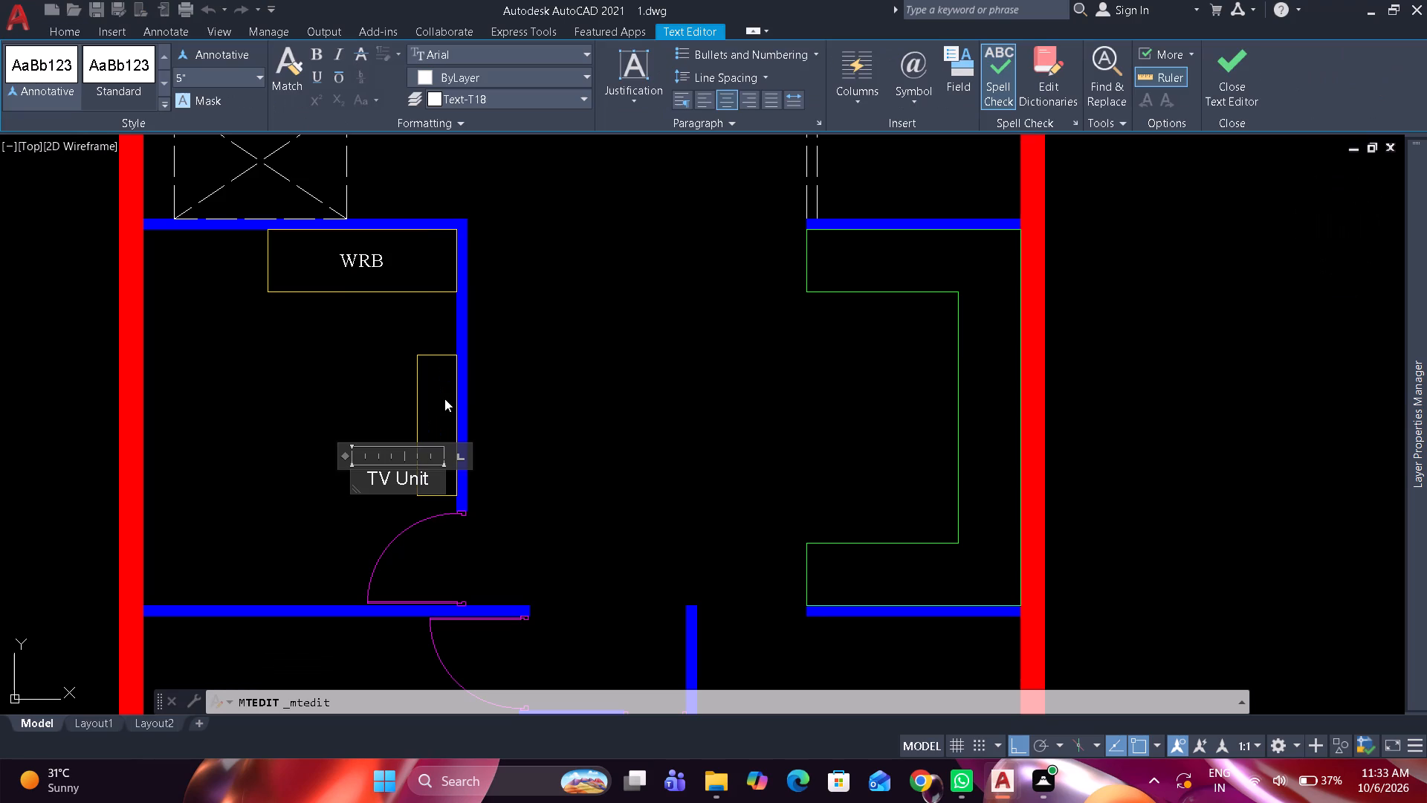
key(ctrl+a)
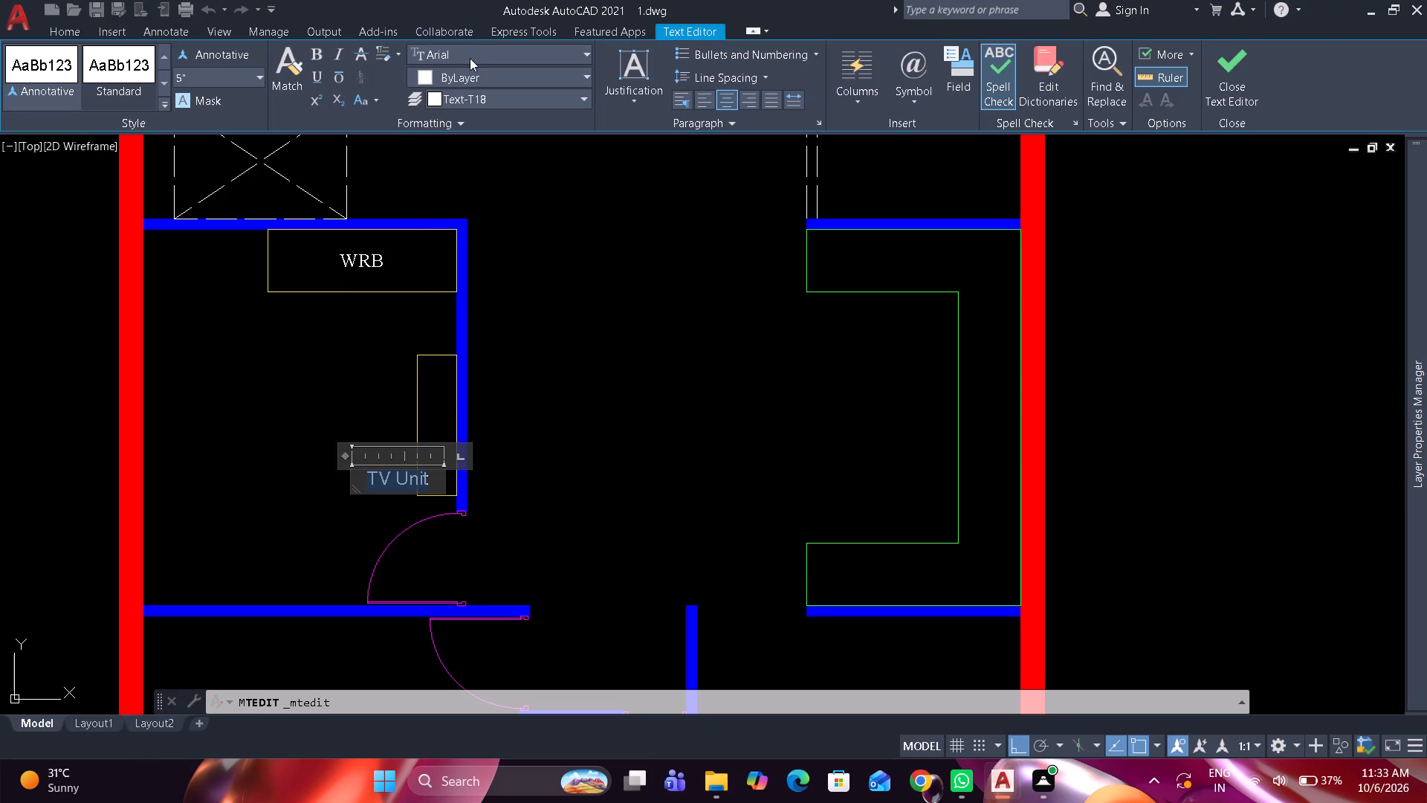
click(470, 50)
key(t)
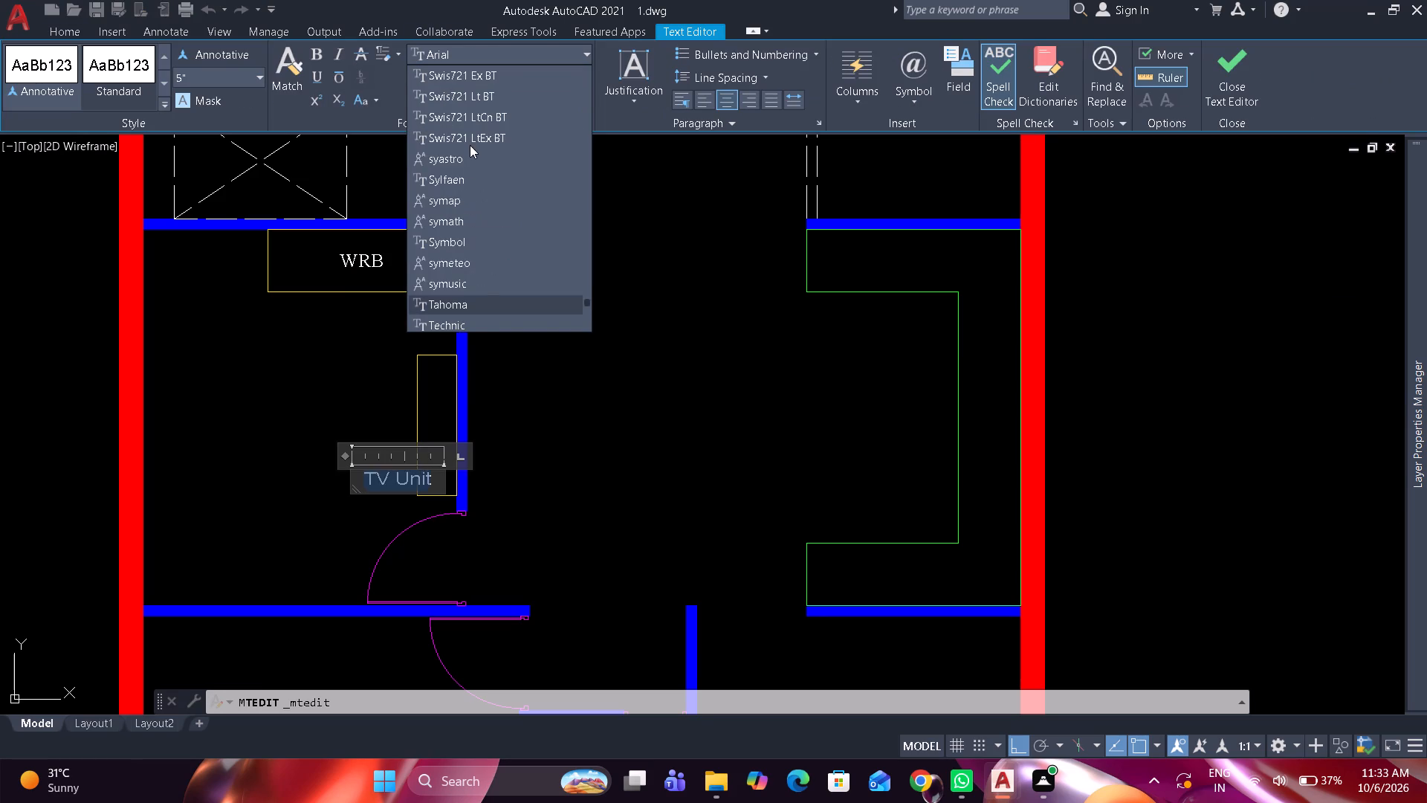
scroll(470, 145, down, 3)
click(480, 245)
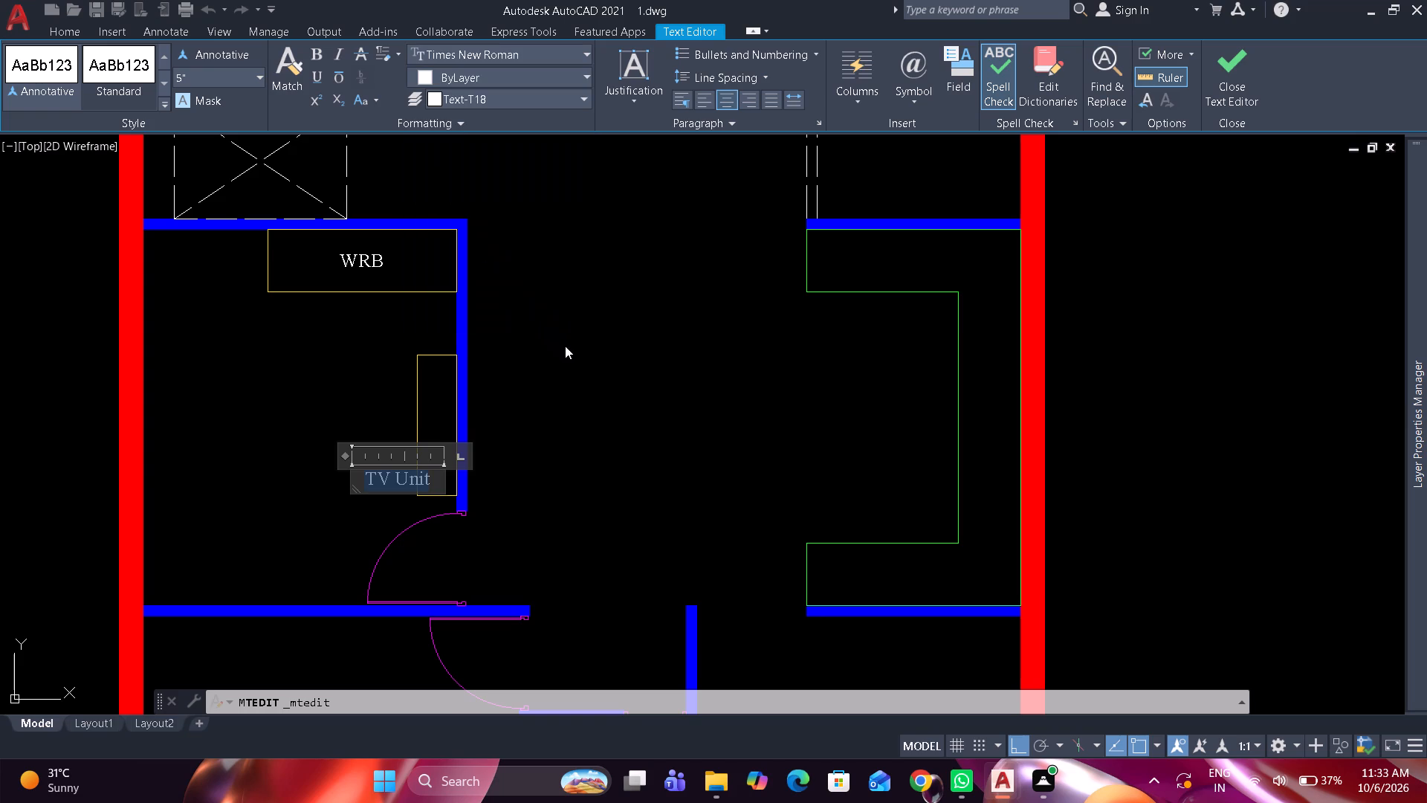
click(566, 346)
Change the font of the vertical TV Unit label in the lower-left room to Times New Roman and finish editing.
scroll(576, 303, down, 2)
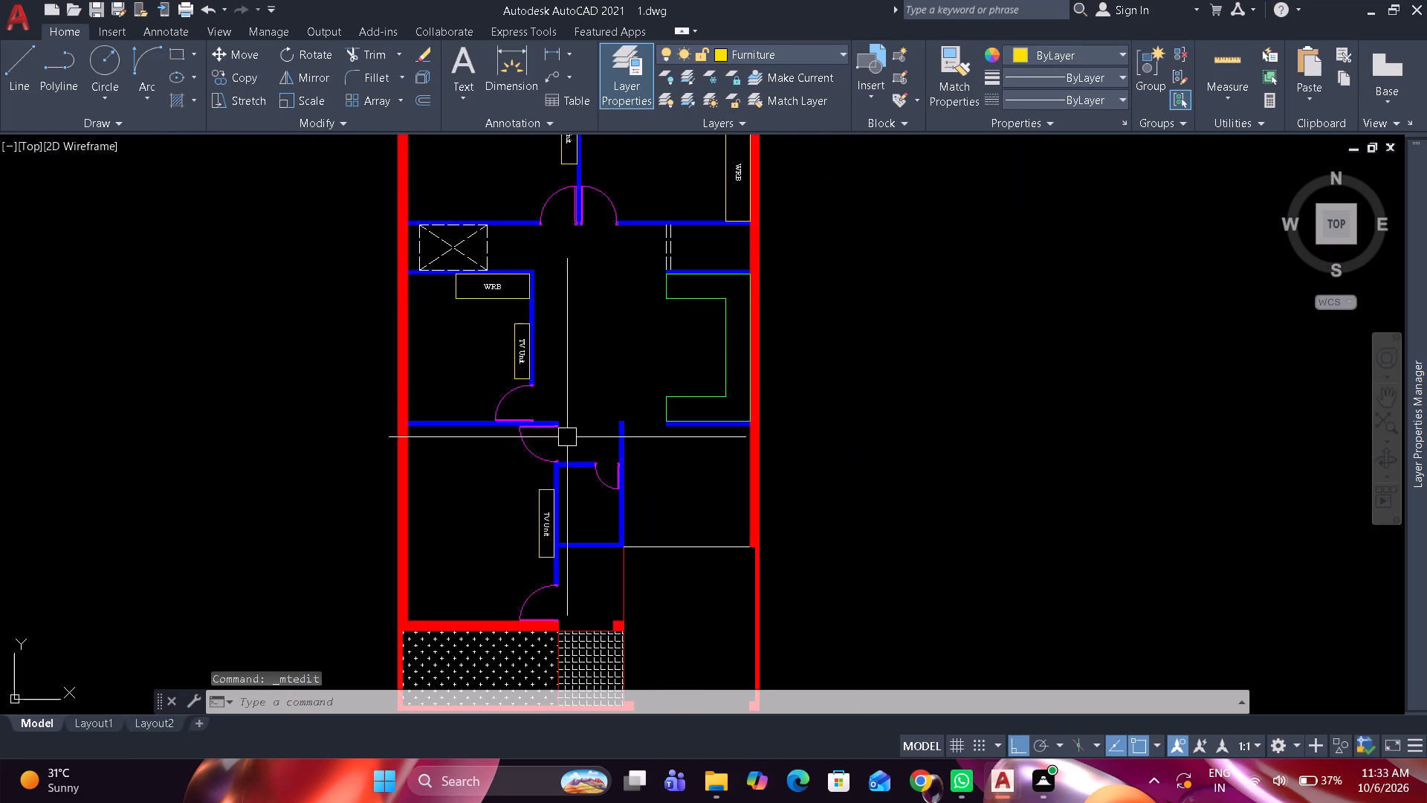
scroll(557, 522, up, 3)
double_click(540, 515)
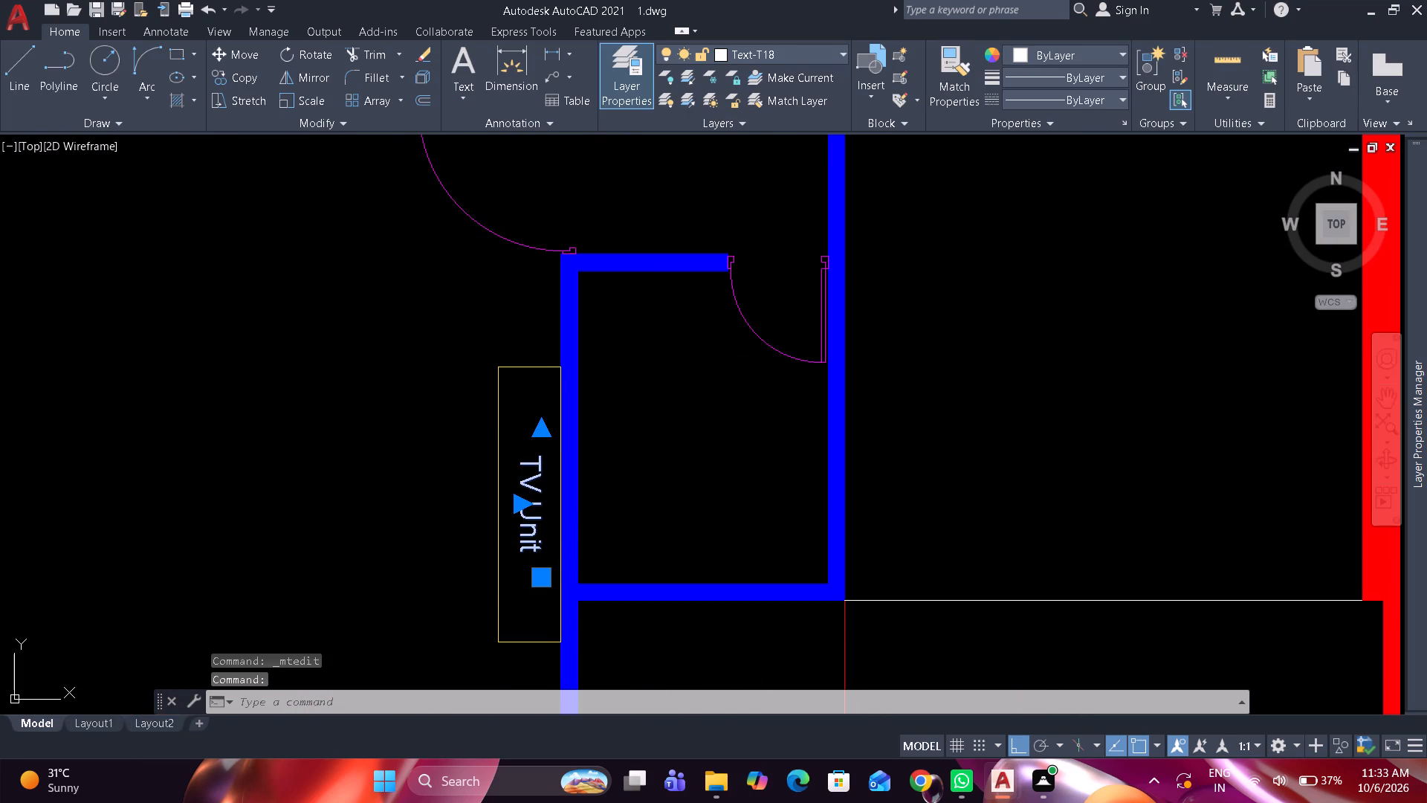
key(ctrl+a)
click(497, 54)
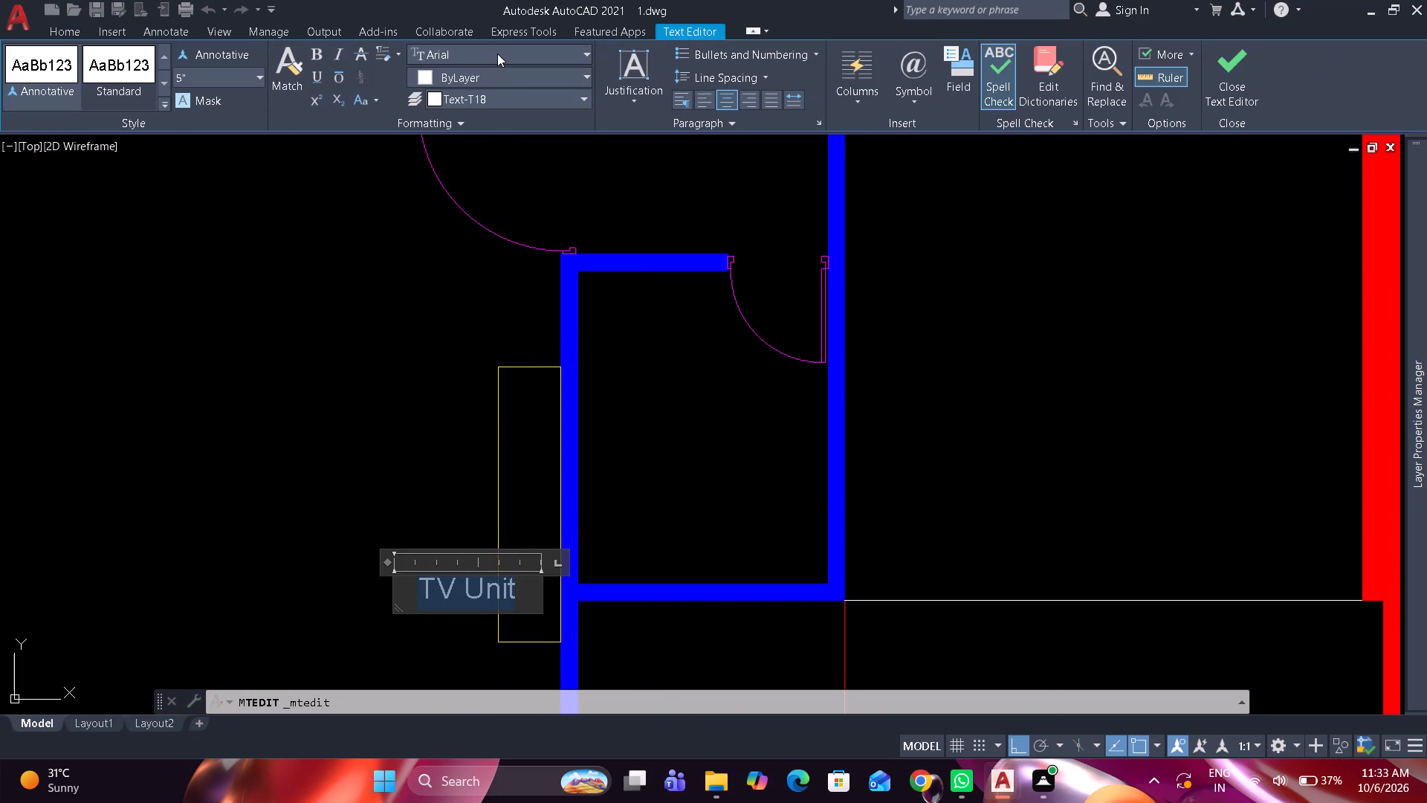
key(t)
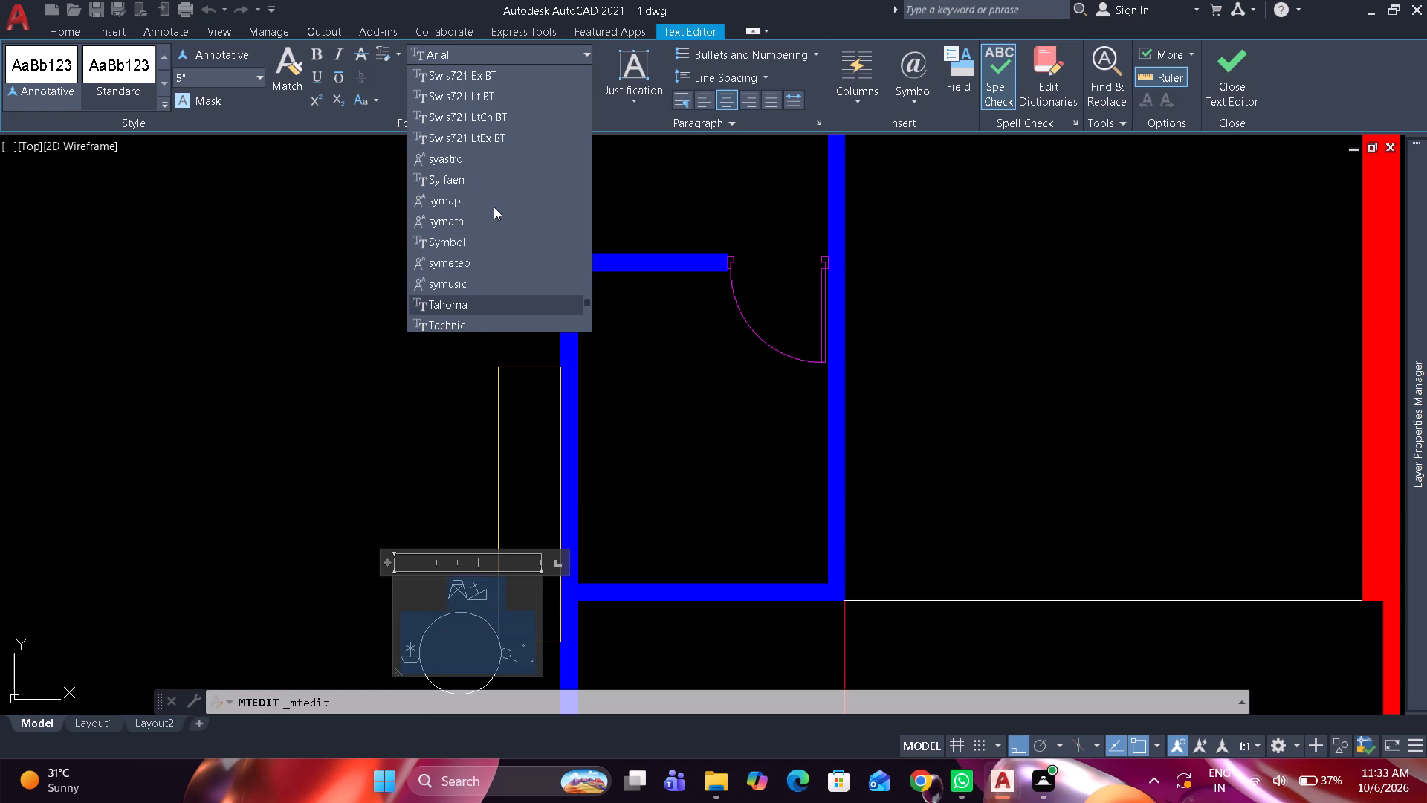
scroll(494, 207, down, 2)
click(486, 300)
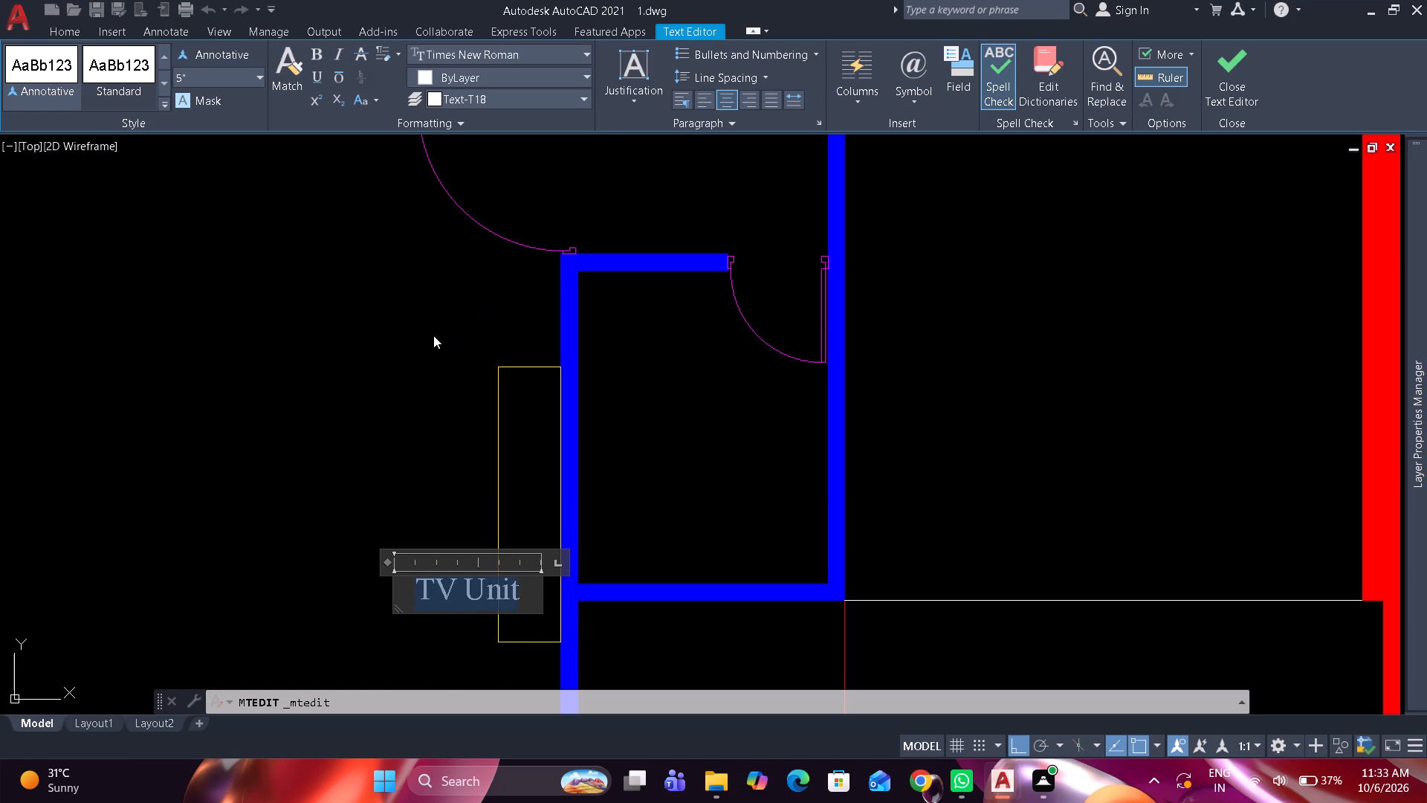
click(433, 335)
Examine the furniture and room labels across the whole floor plan, including the WRB and Dressing labels in the upper-left corner.
scroll(422, 315, down, 3)
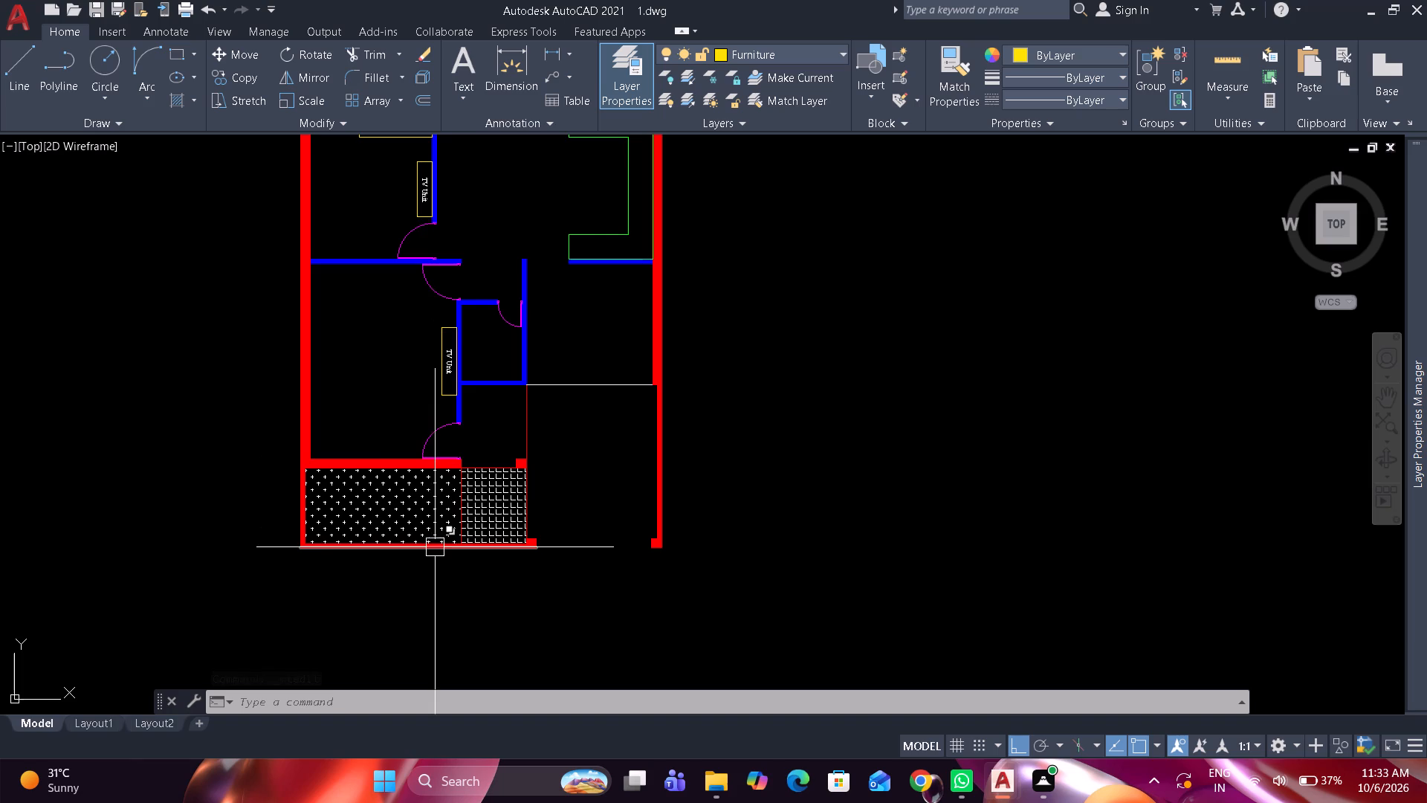
middle_drag(418, 356, 439, 464)
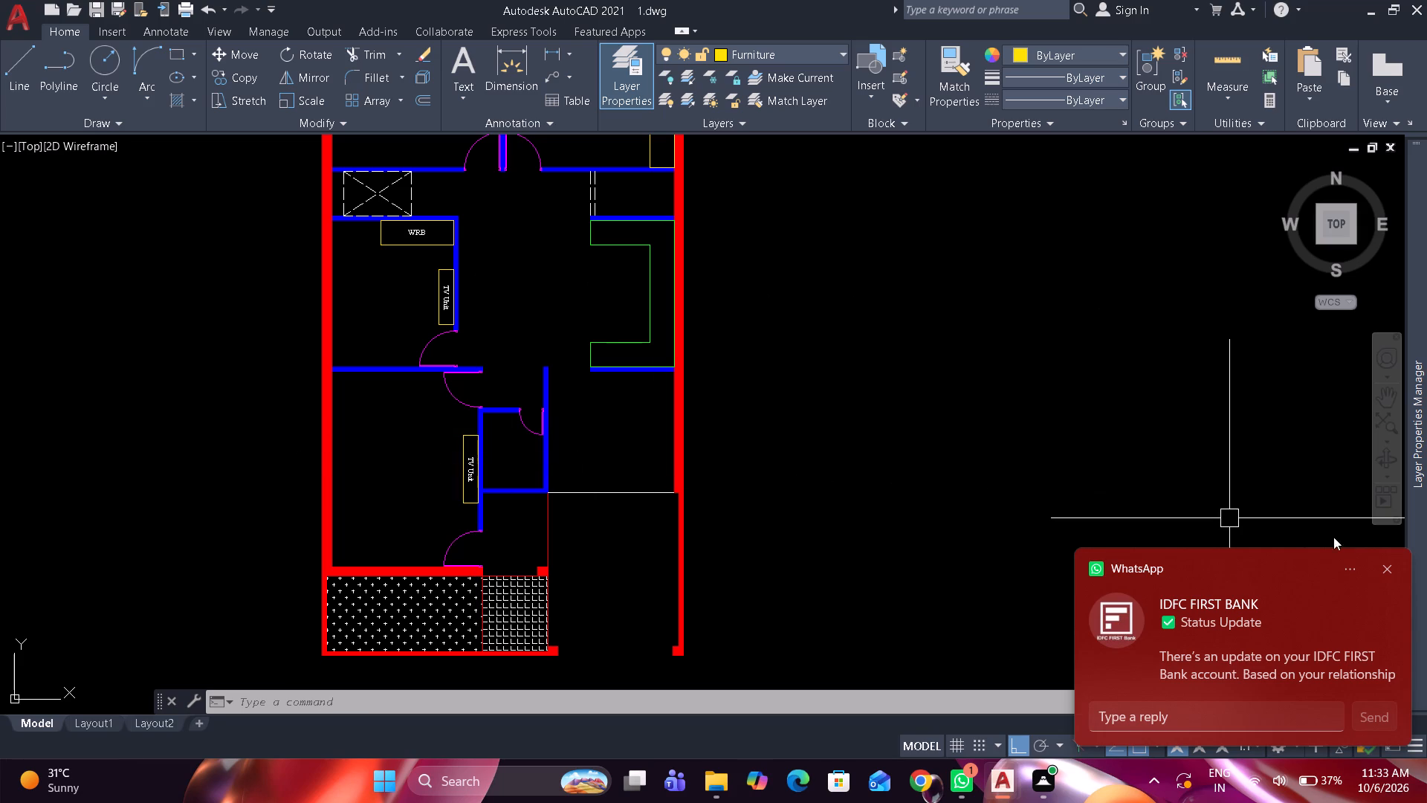
click(1384, 569)
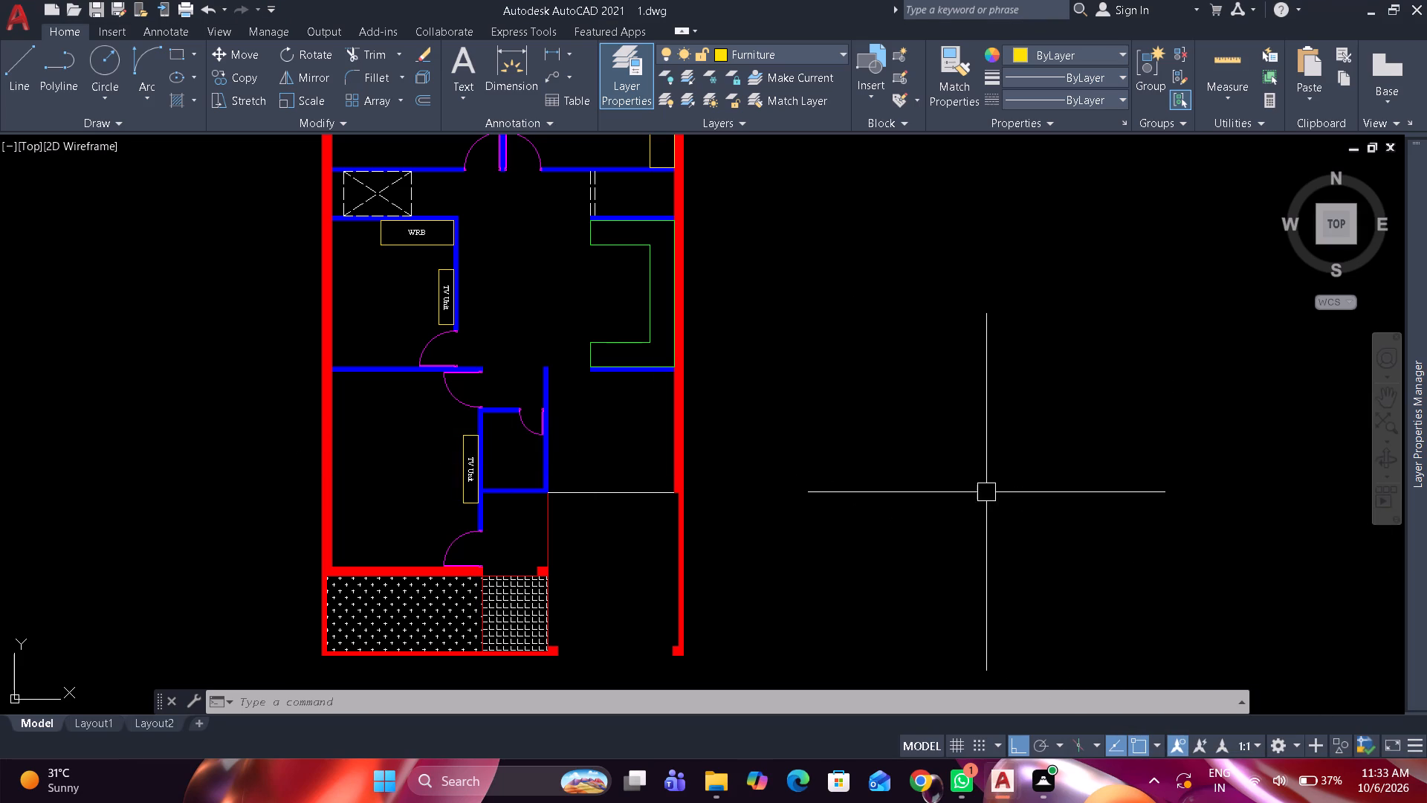
scroll(983, 491, down, 1)
middle_drag(972, 558, 962, 614)
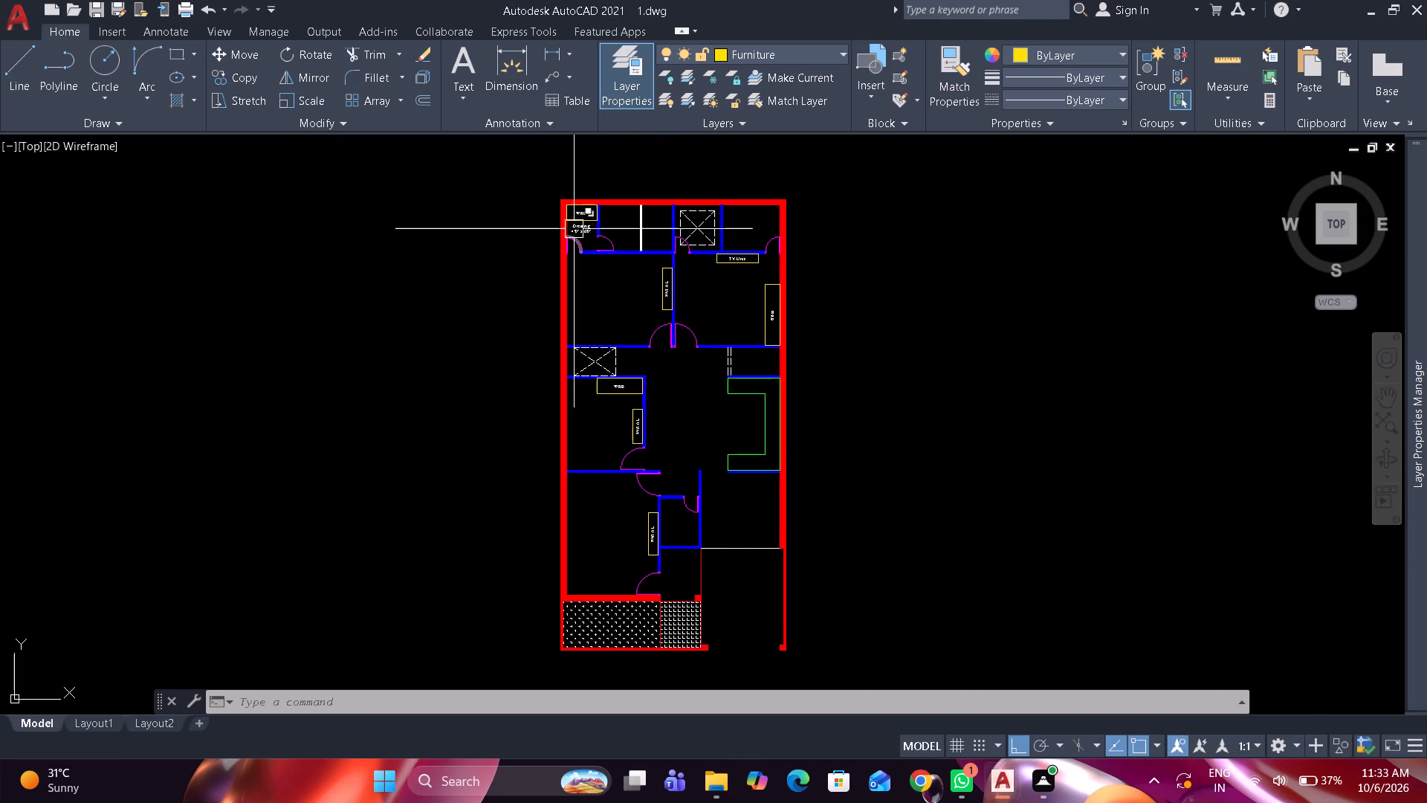
scroll(572, 217, up, 3)
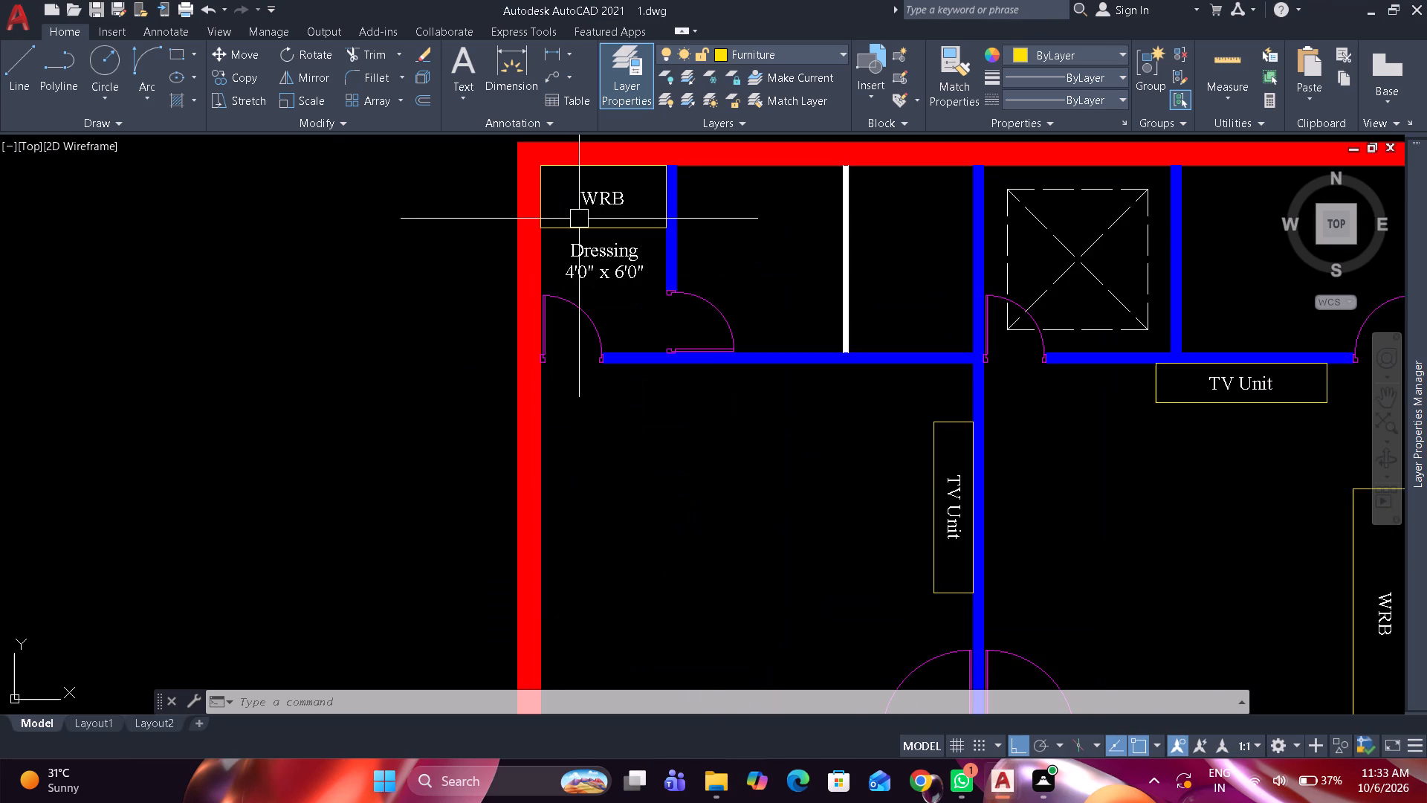
scroll(580, 219, up, 1)
scroll(598, 238, down, 1)
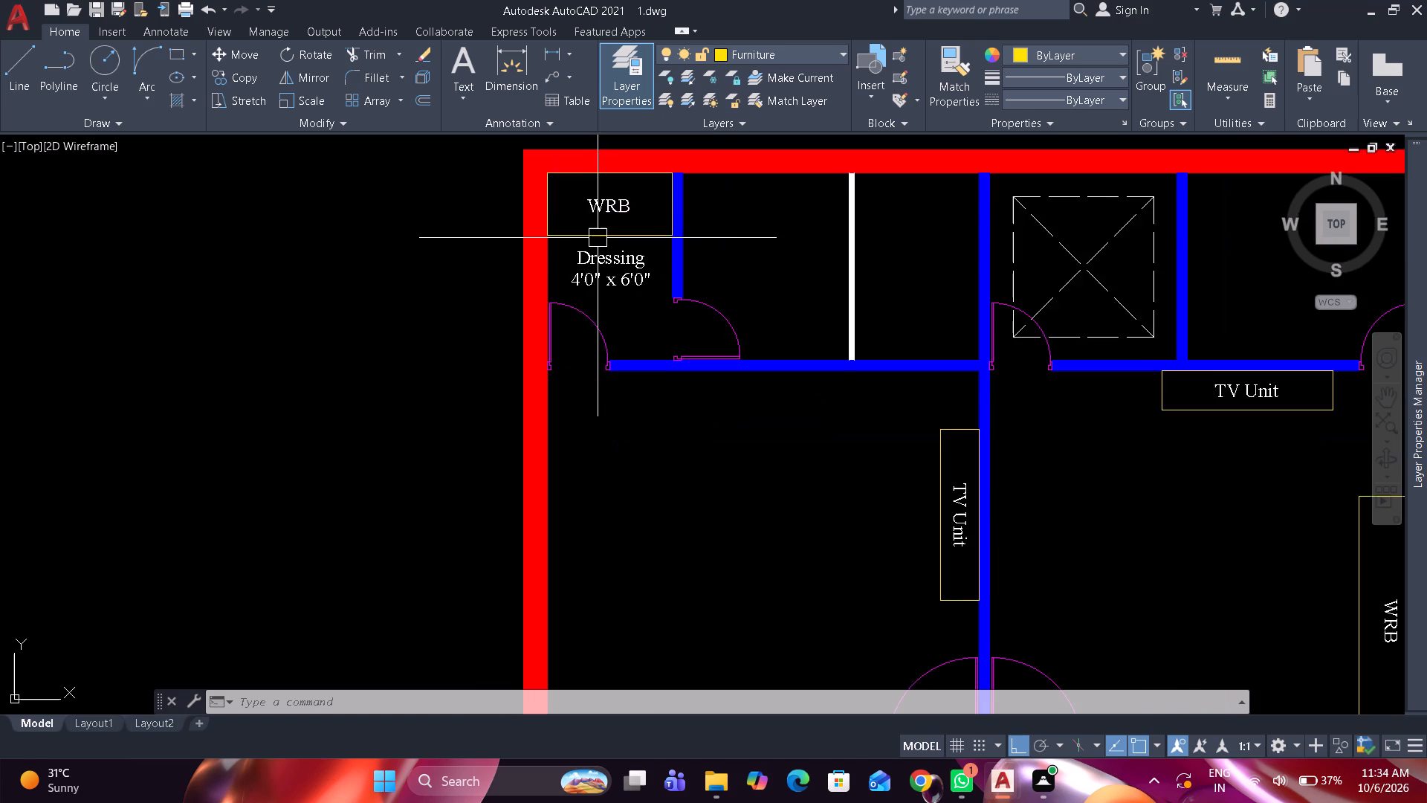
middle_drag(601, 243, 624, 354)
scroll(624, 354, up, 1)
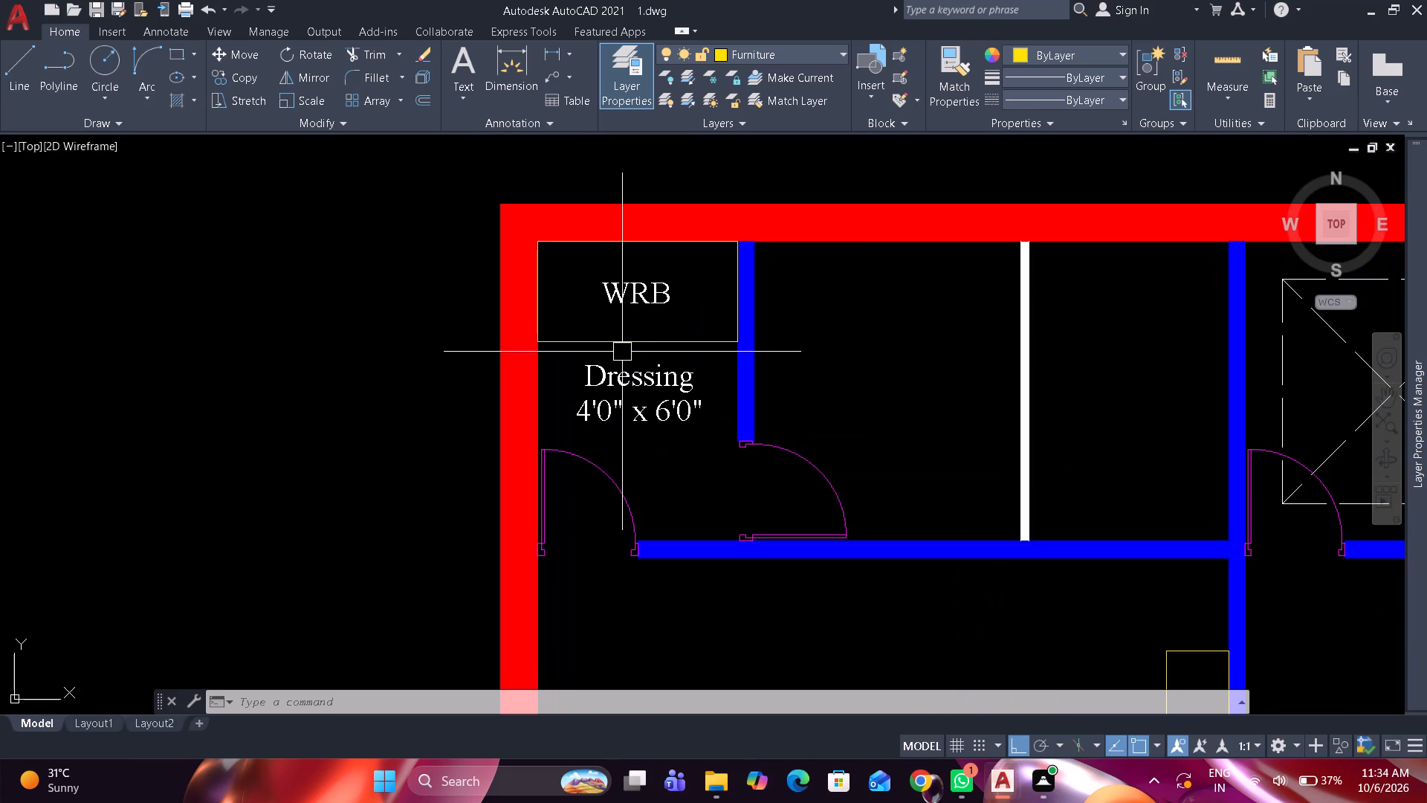
scroll(644, 288, down, 2)
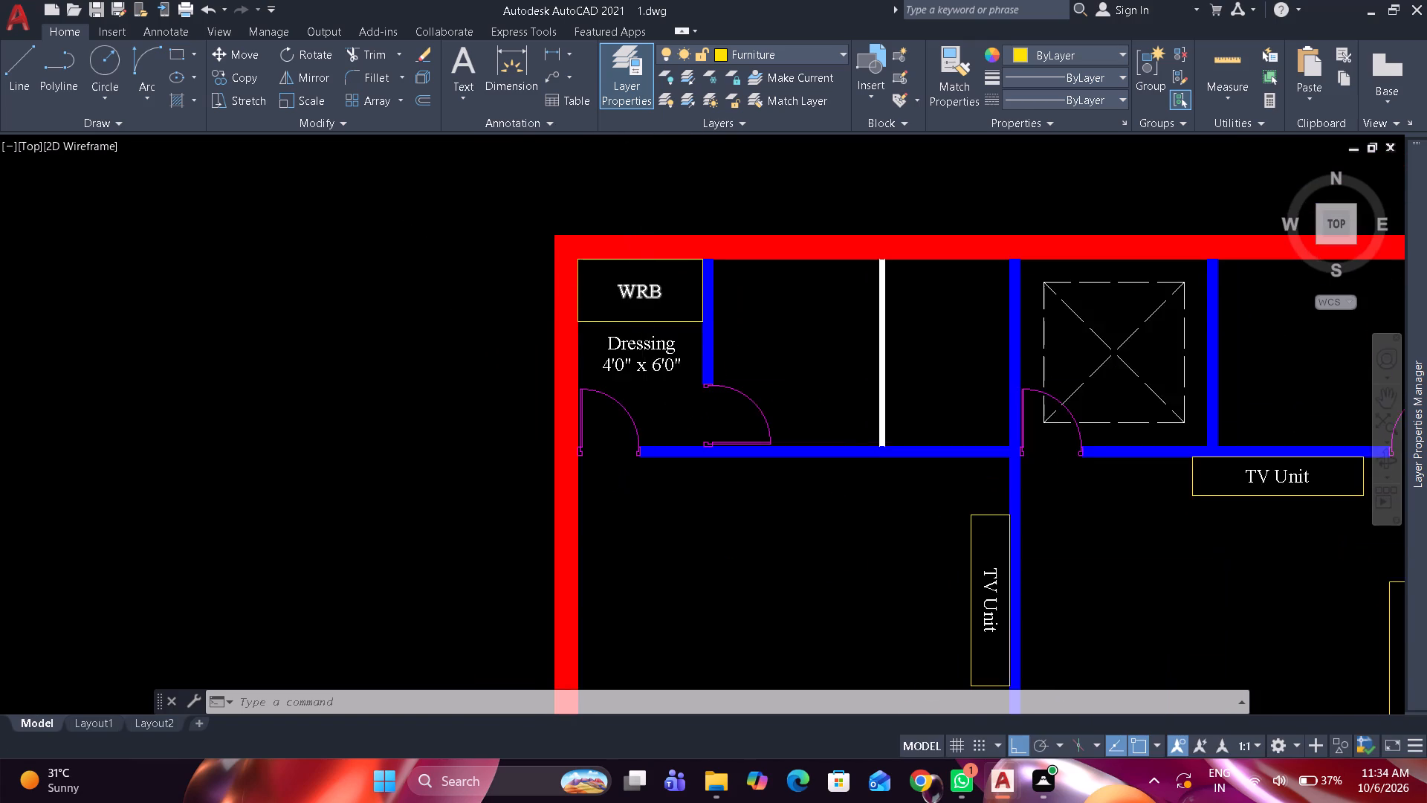
scroll(644, 286, down, 2)
middle_drag(551, 355, 511, 305)
Hatch the Dressing wardrobe and the upper two rooms' TV units and wardrobe with the GOST wood pattern.
text(h)
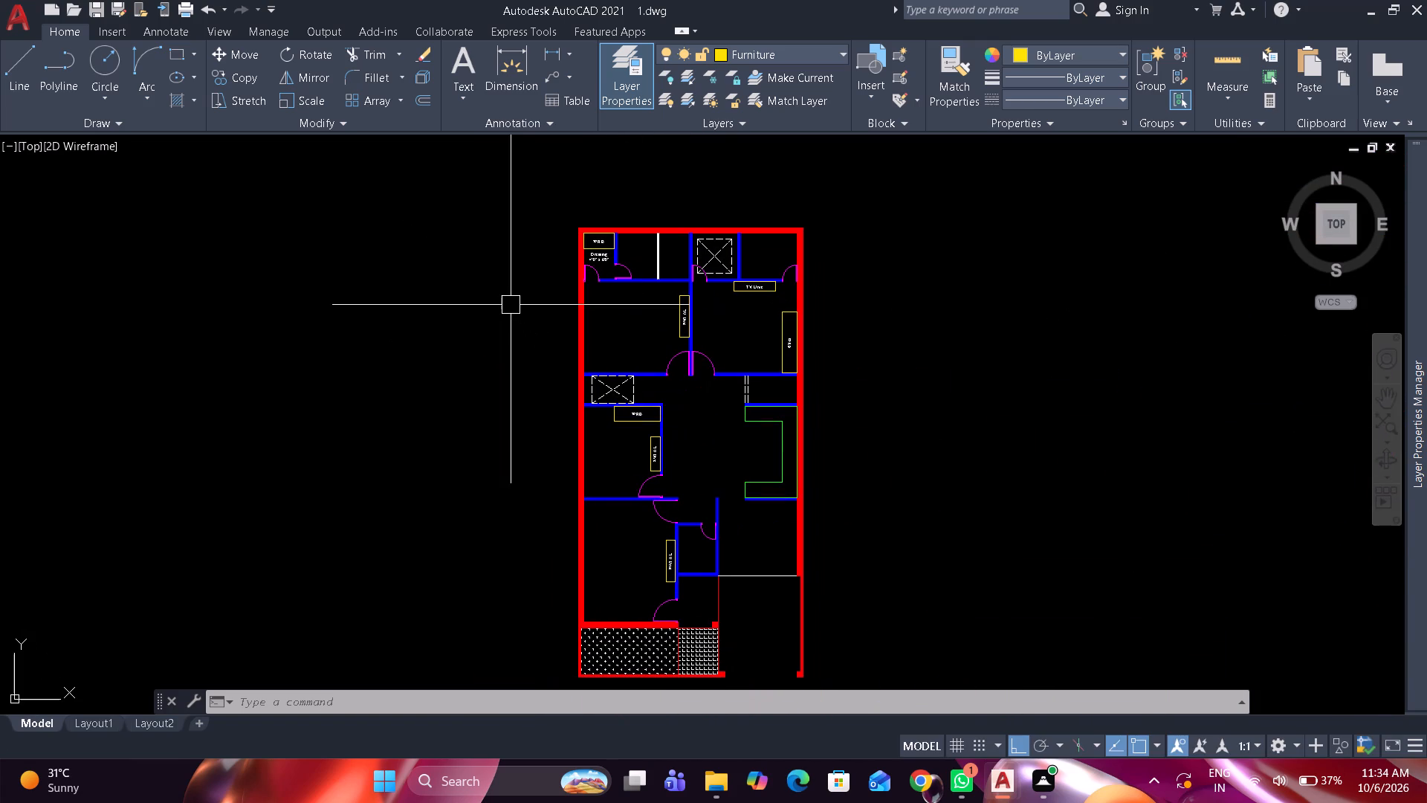
key(space)
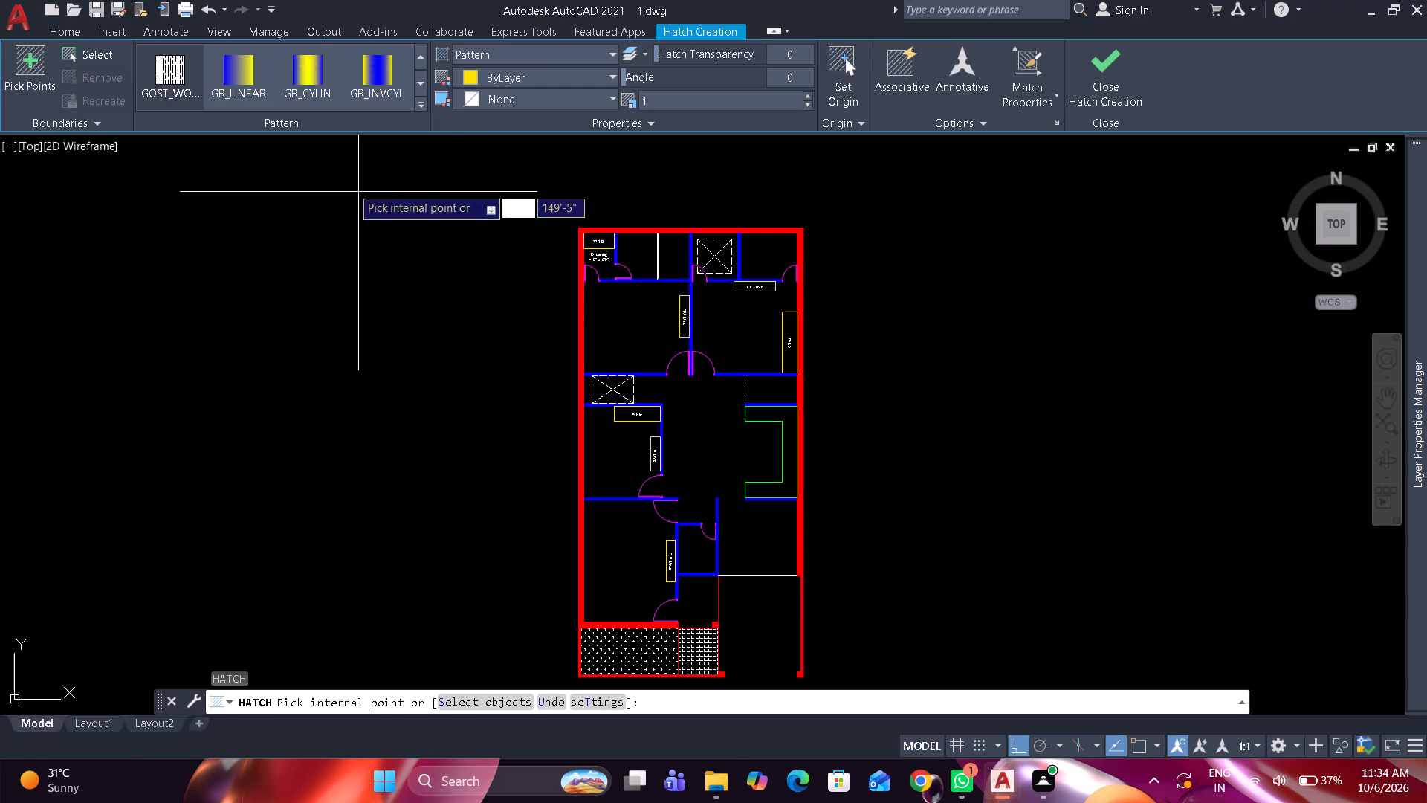
scroll(624, 233, up, 2)
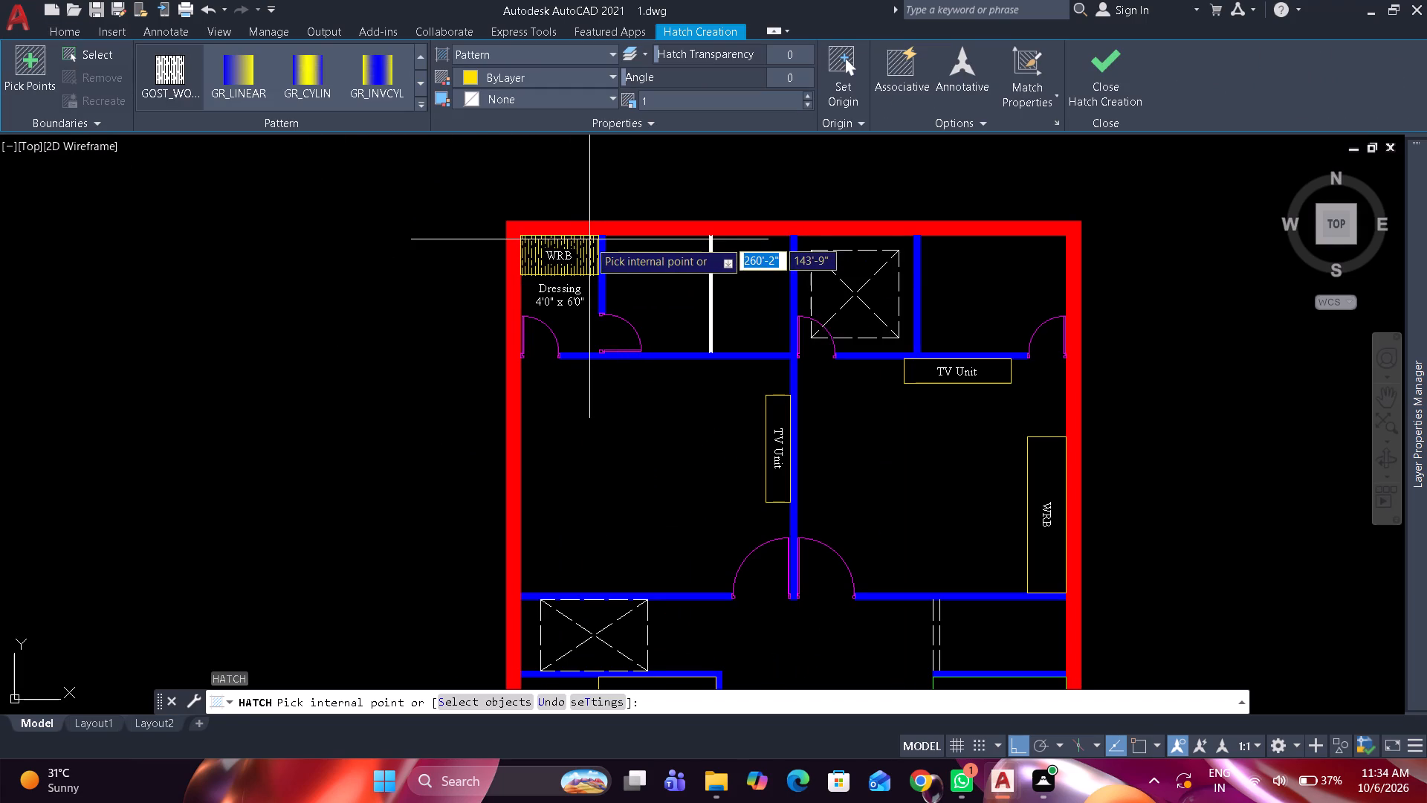
scroll(586, 241, up, 1)
click(586, 241)
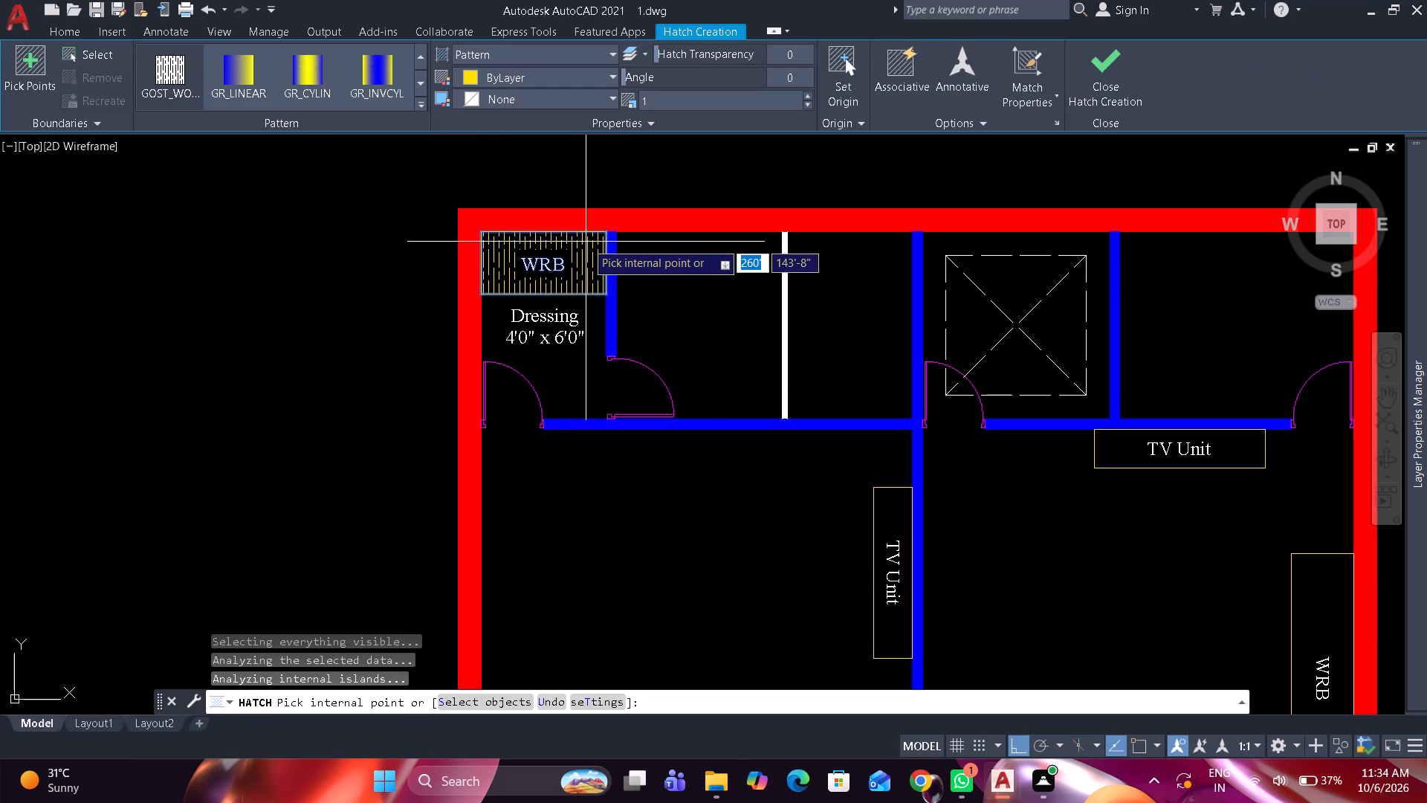
scroll(586, 242, down, 2)
scroll(689, 393, up, 2)
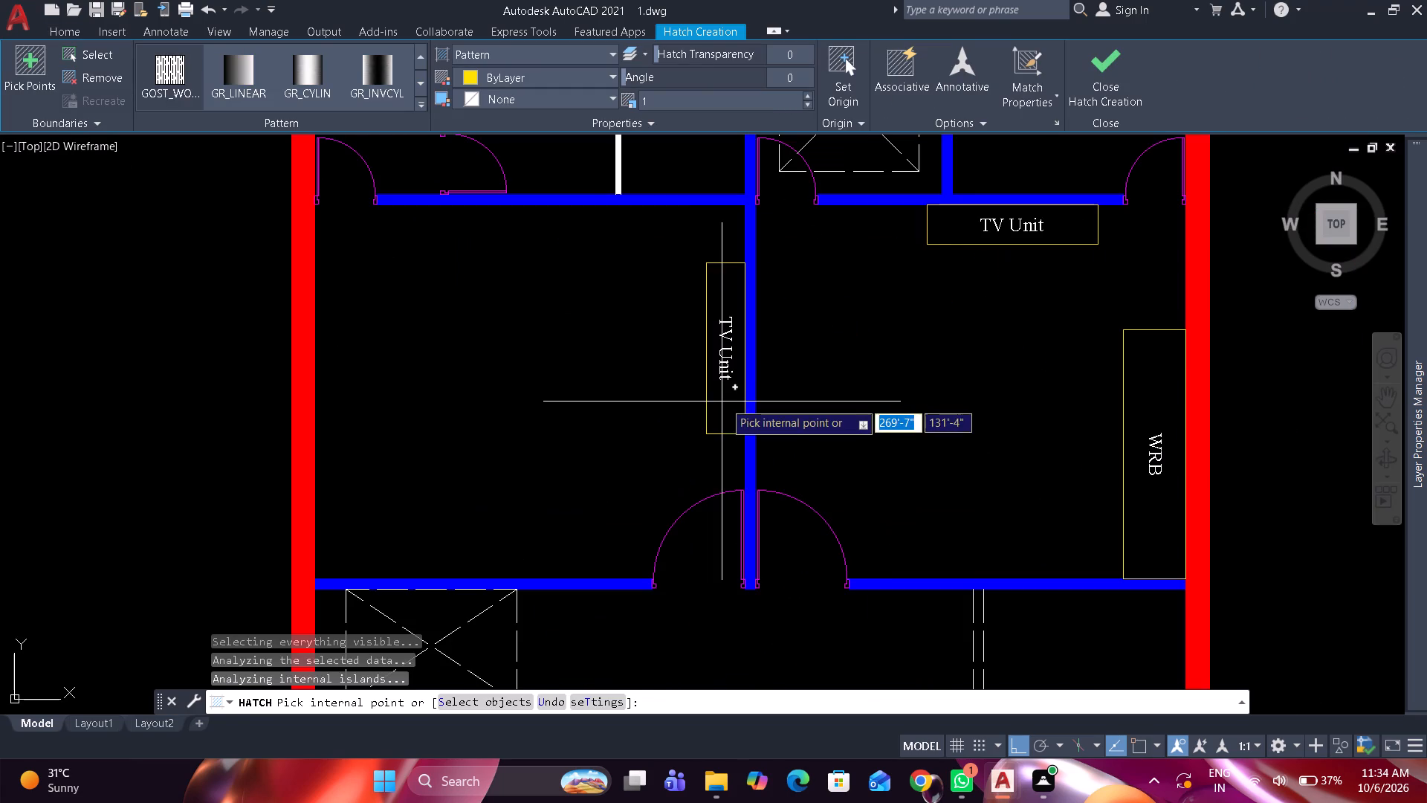
click(724, 401)
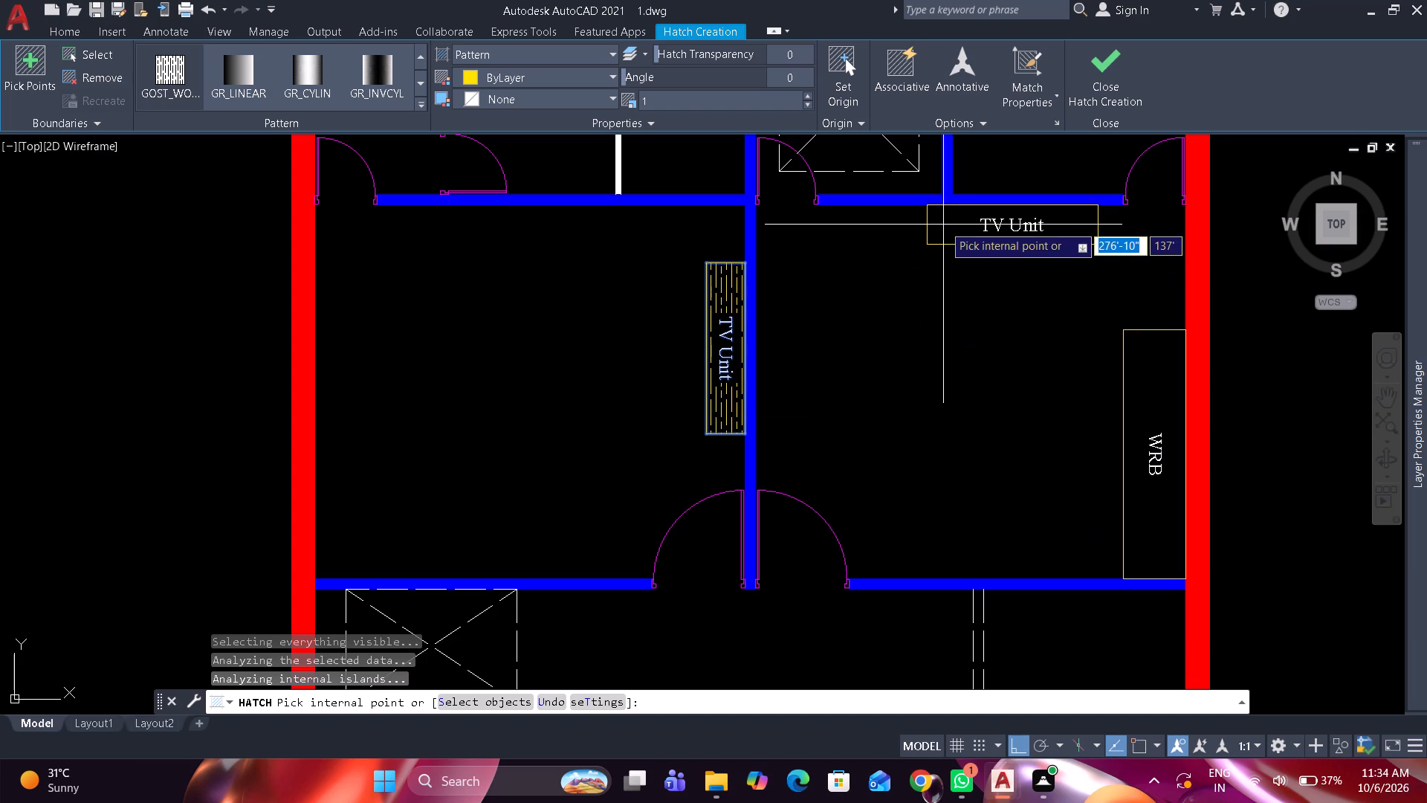
click(943, 225)
click(1132, 375)
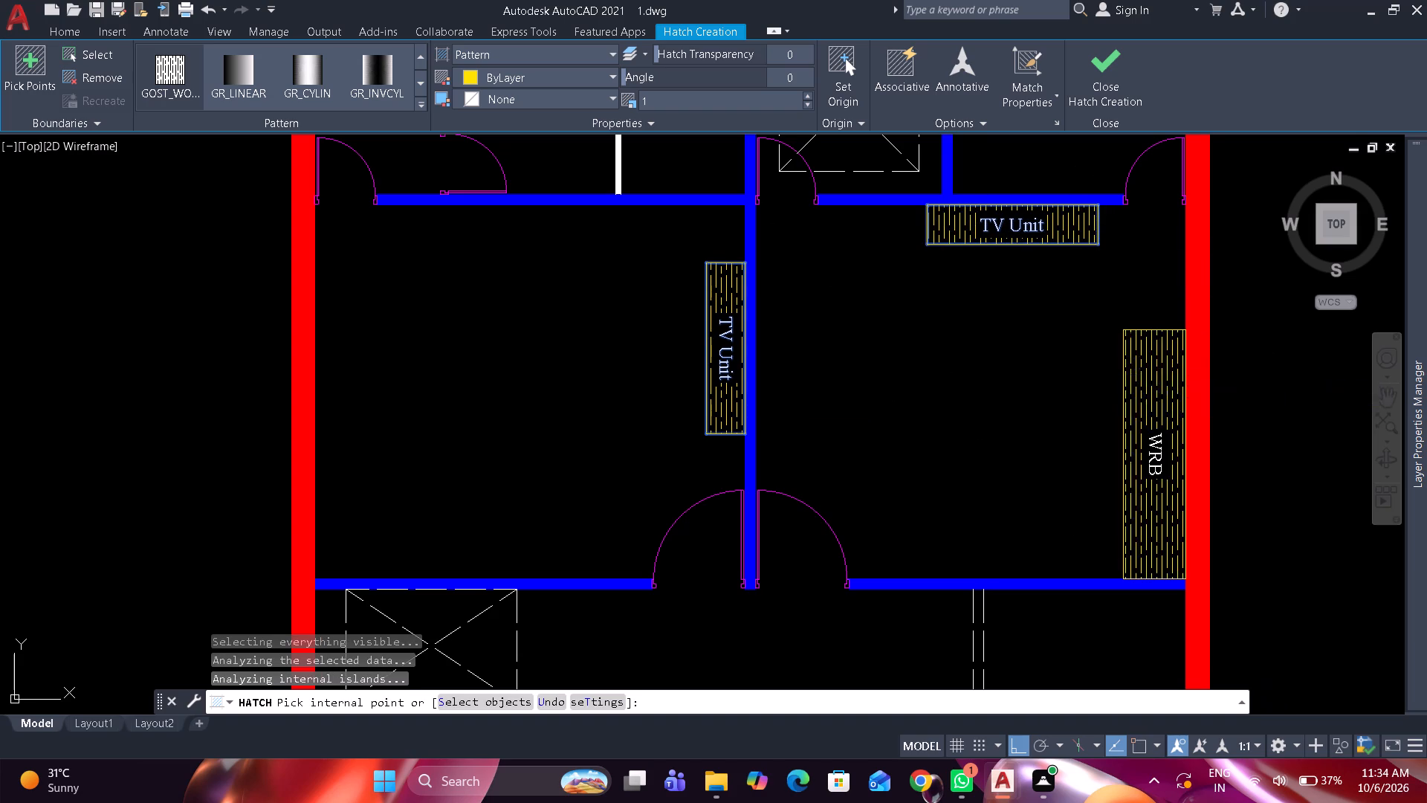
Add the same wood hatch to the middle-left room's TV unit and WRB and the lower-left room's TV unit, and finish hatching.
scroll(1032, 312, down, 3)
scroll(868, 545, up, 1)
click(830, 527)
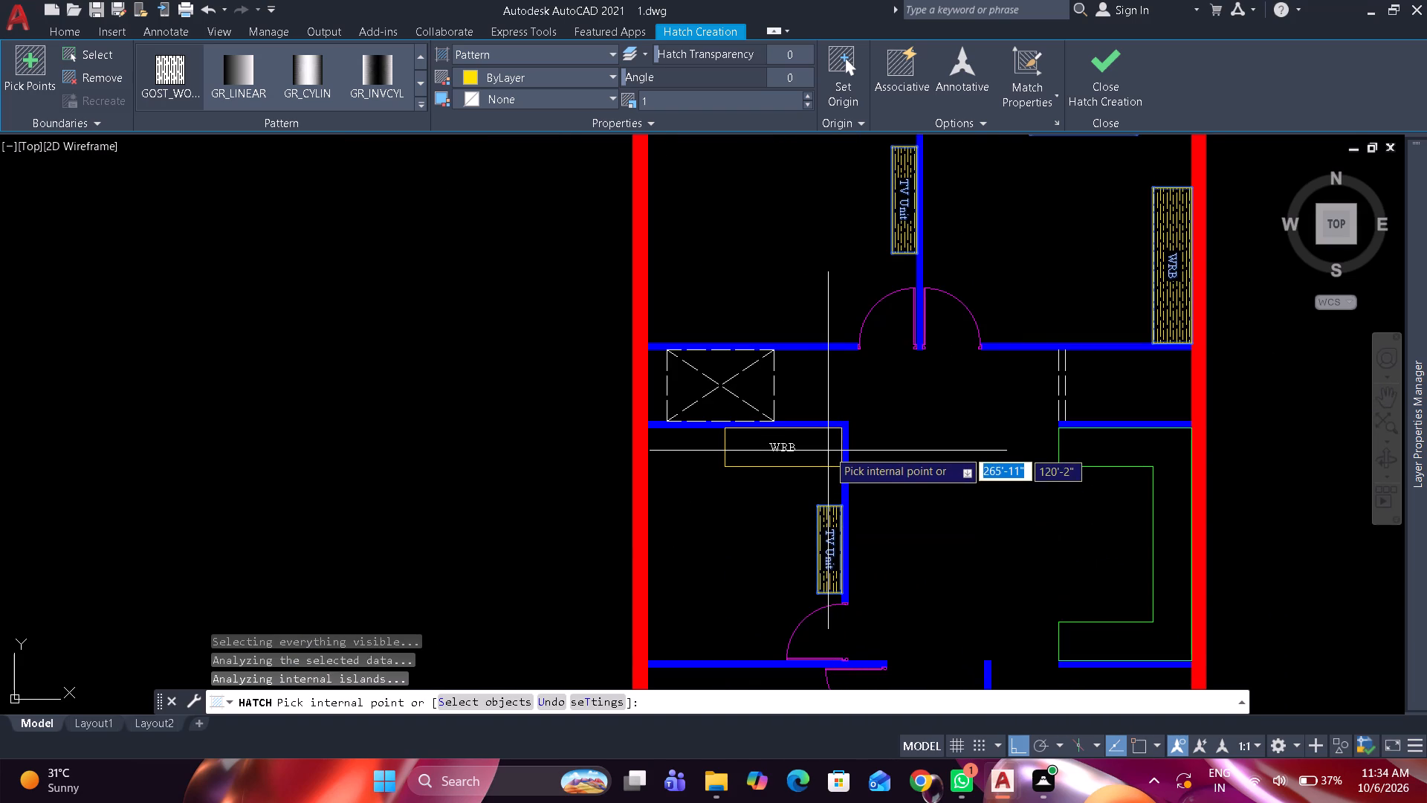
click(828, 449)
scroll(797, 293, down, 2)
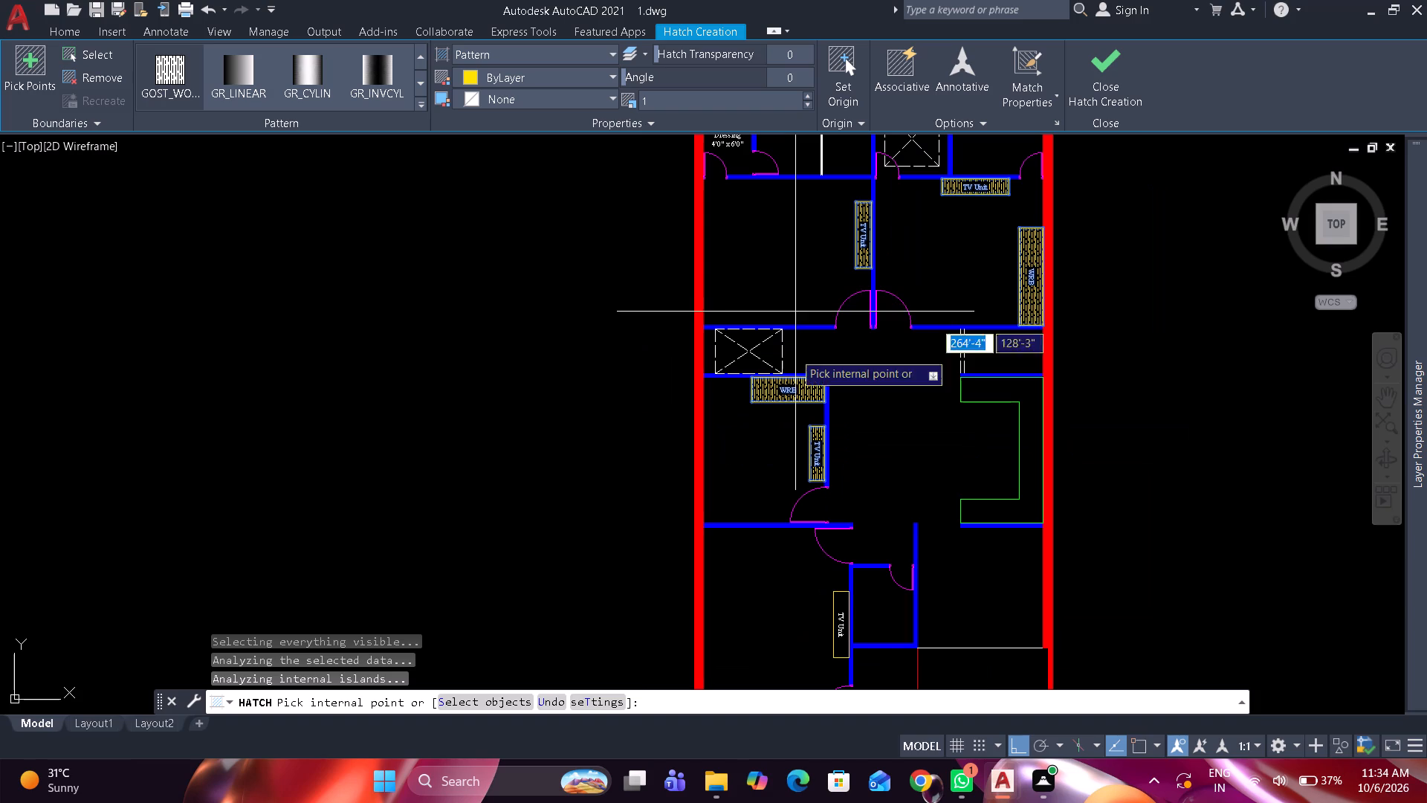
scroll(834, 646, up, 1)
click(837, 650)
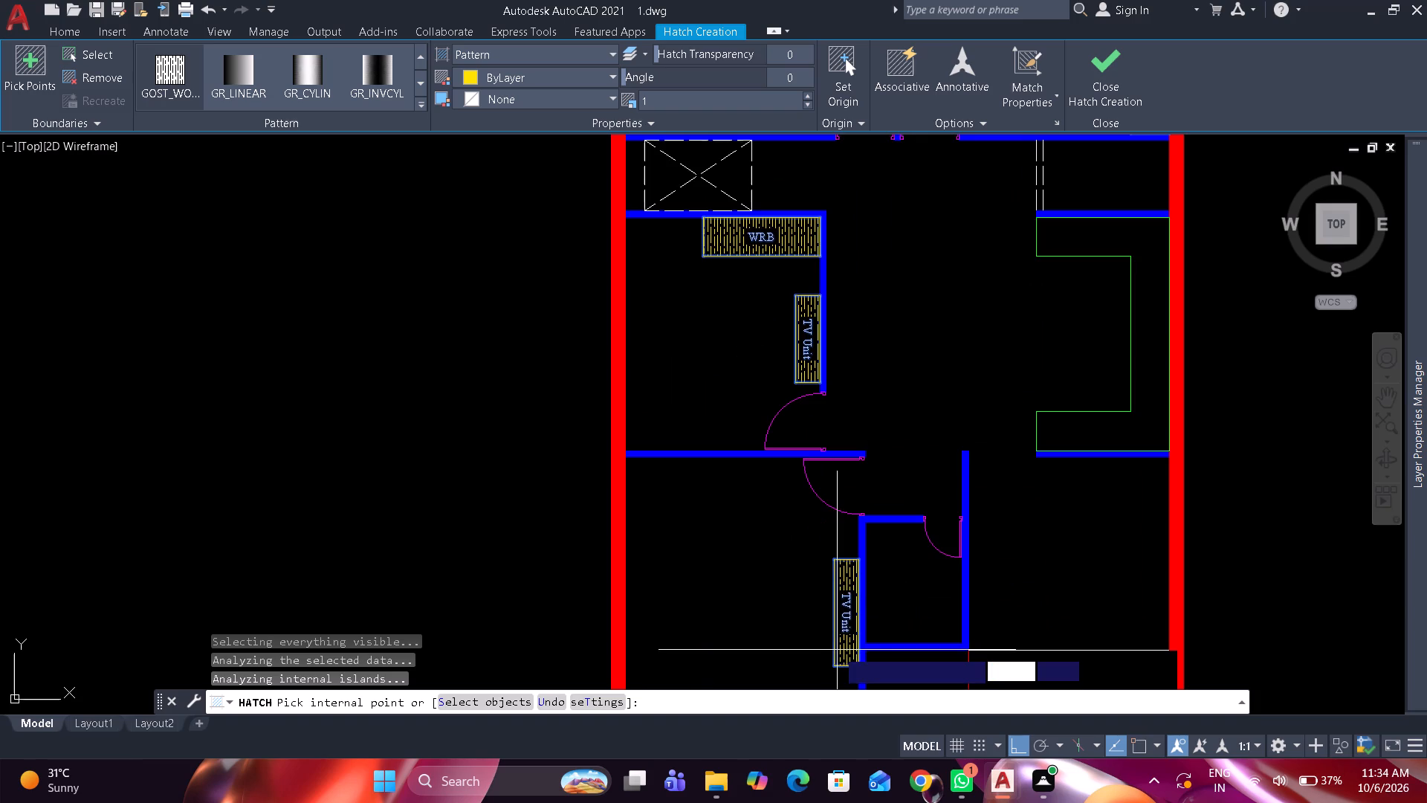
scroll(757, 544, down, 2)
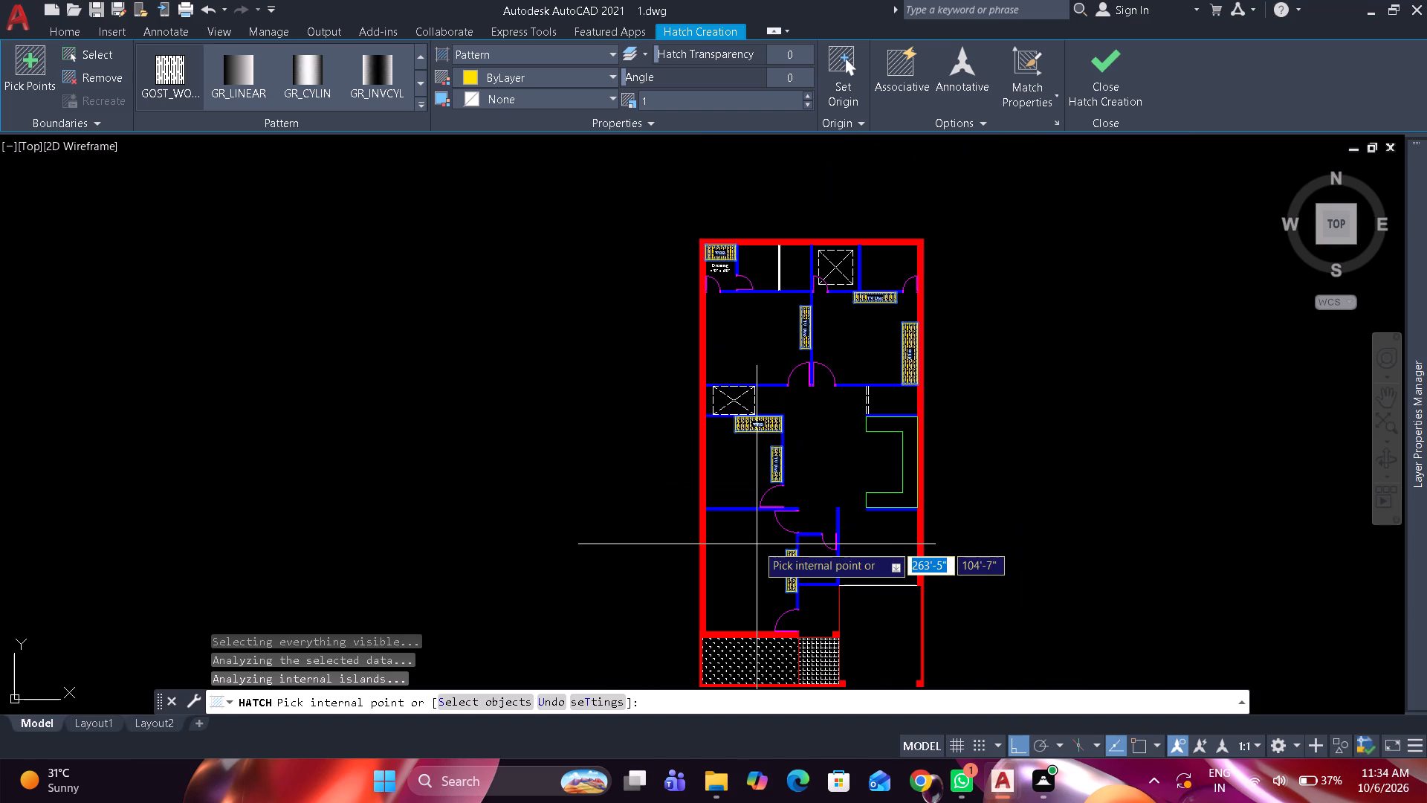
key(space)
Examine the hatched furniture and its labels across the floor plan, from the Dressing area to the lower rooms.
middle_drag(858, 491, 771, 430)
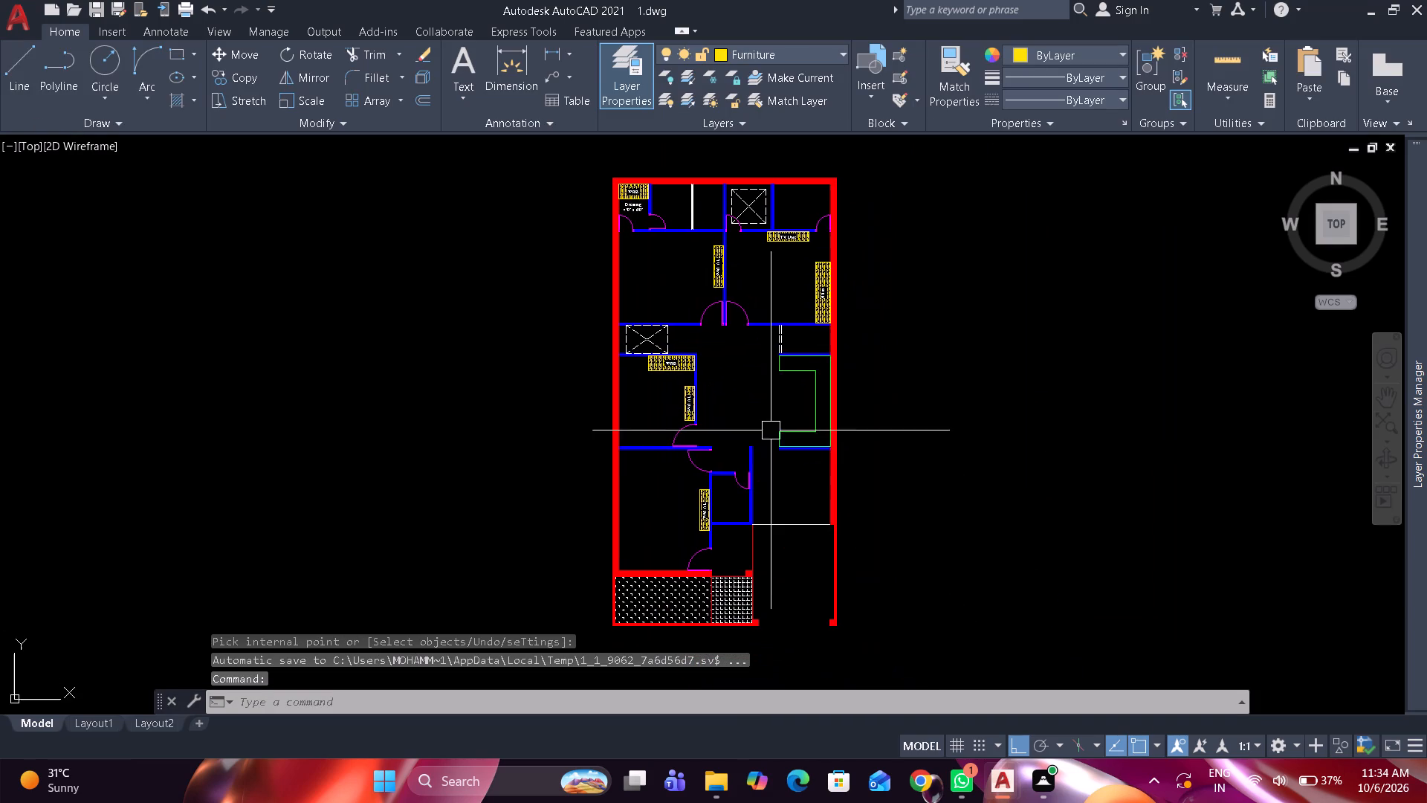
scroll(809, 491, up, 1)
scroll(809, 491, down, 1)
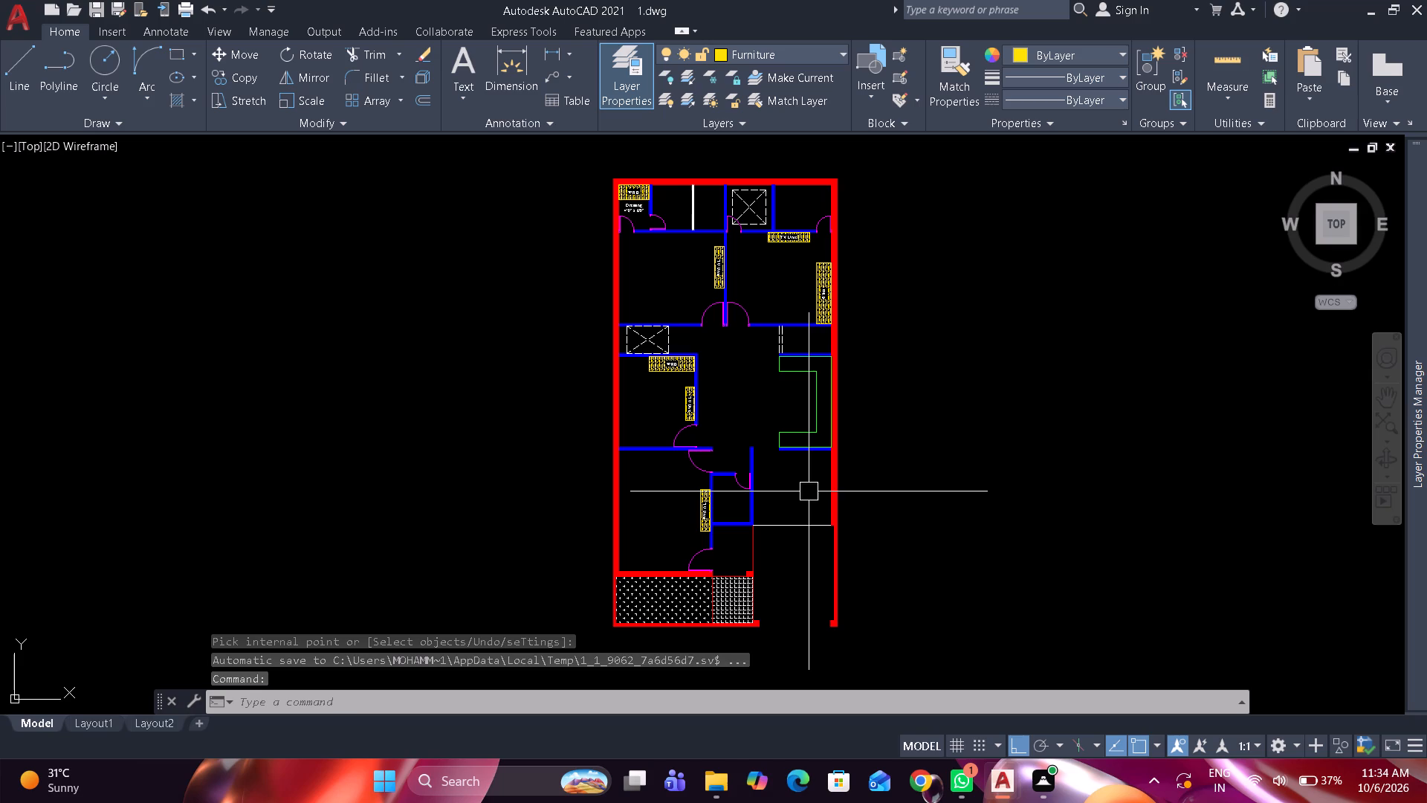
middle_drag(819, 510, 826, 530)
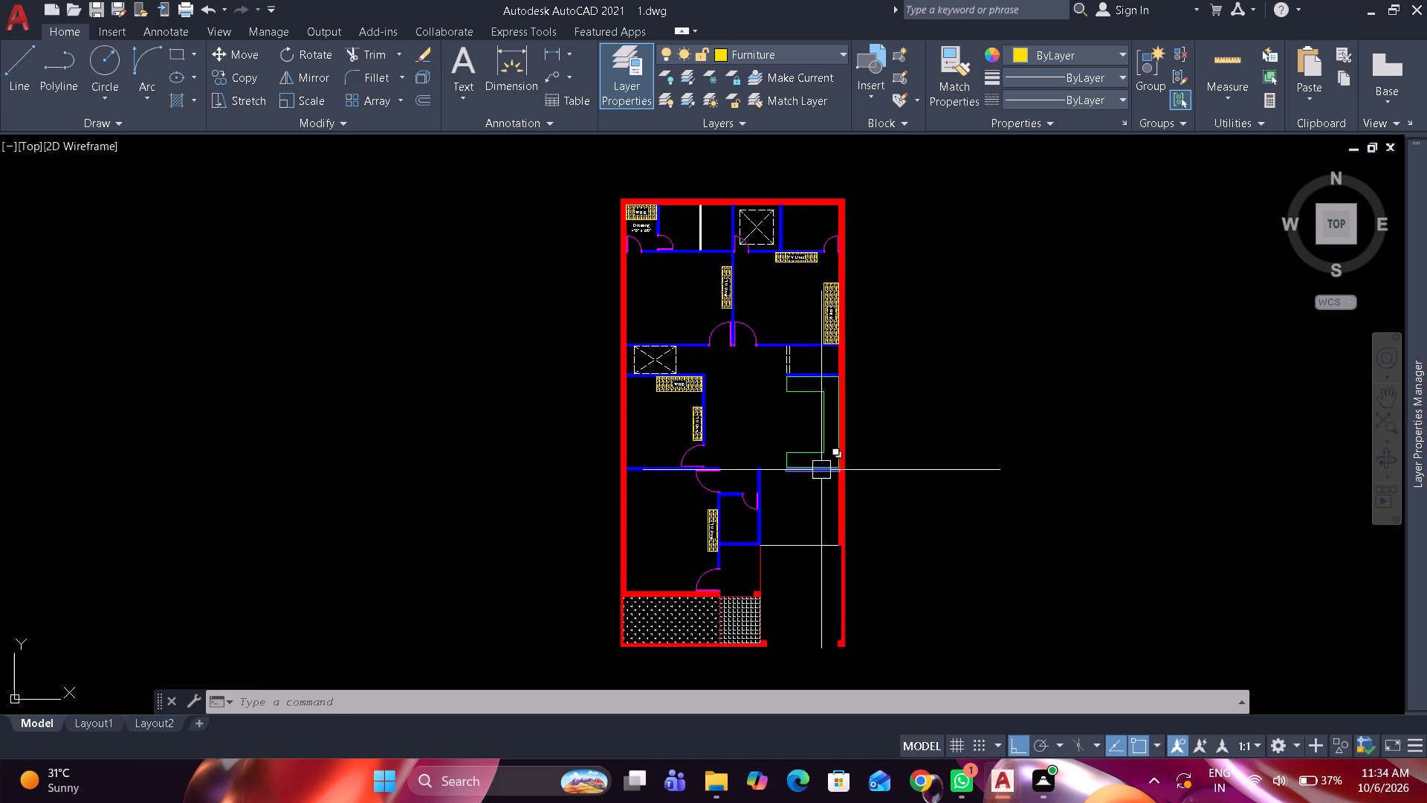
scroll(795, 410, up, 1)
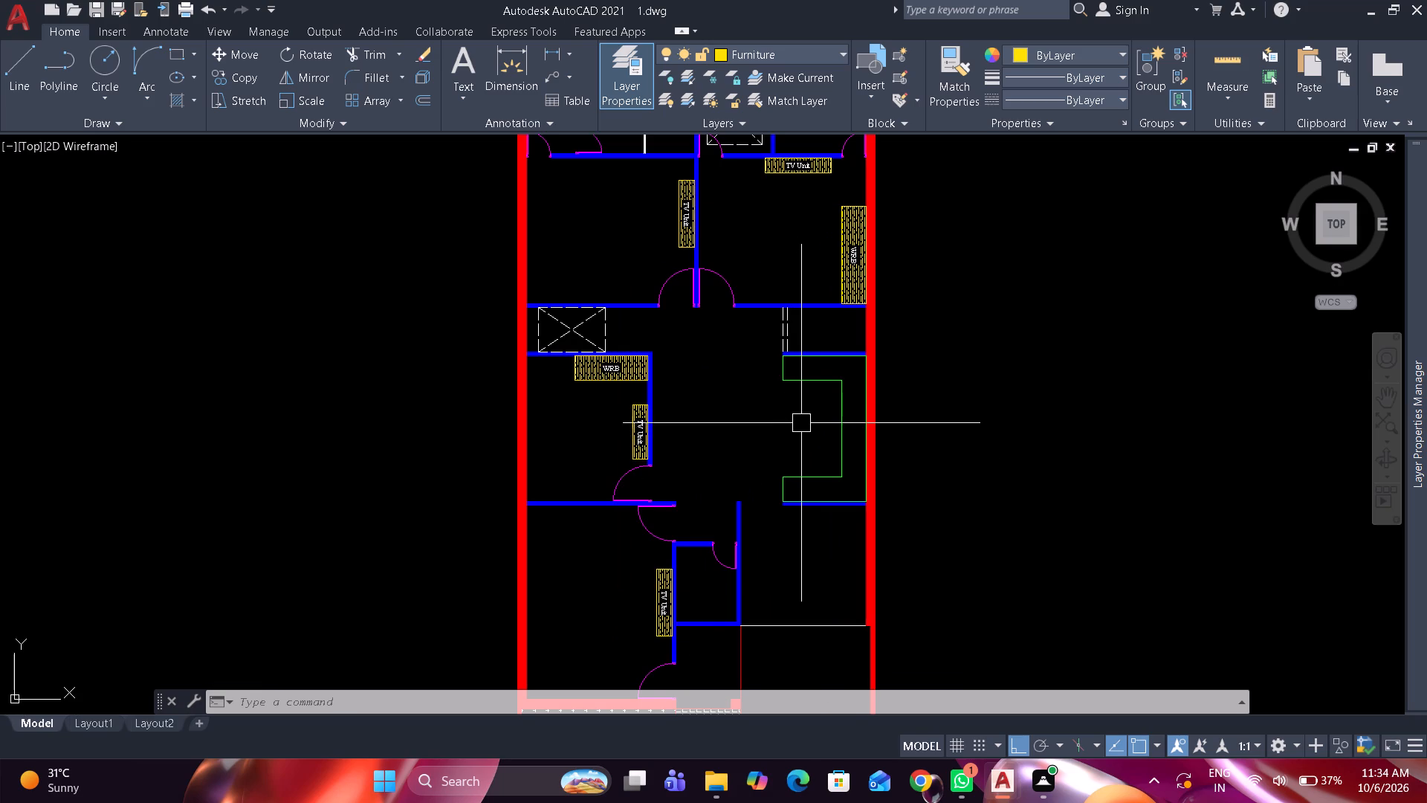
scroll(795, 413, down, 1)
middle_drag(799, 419, 816, 443)
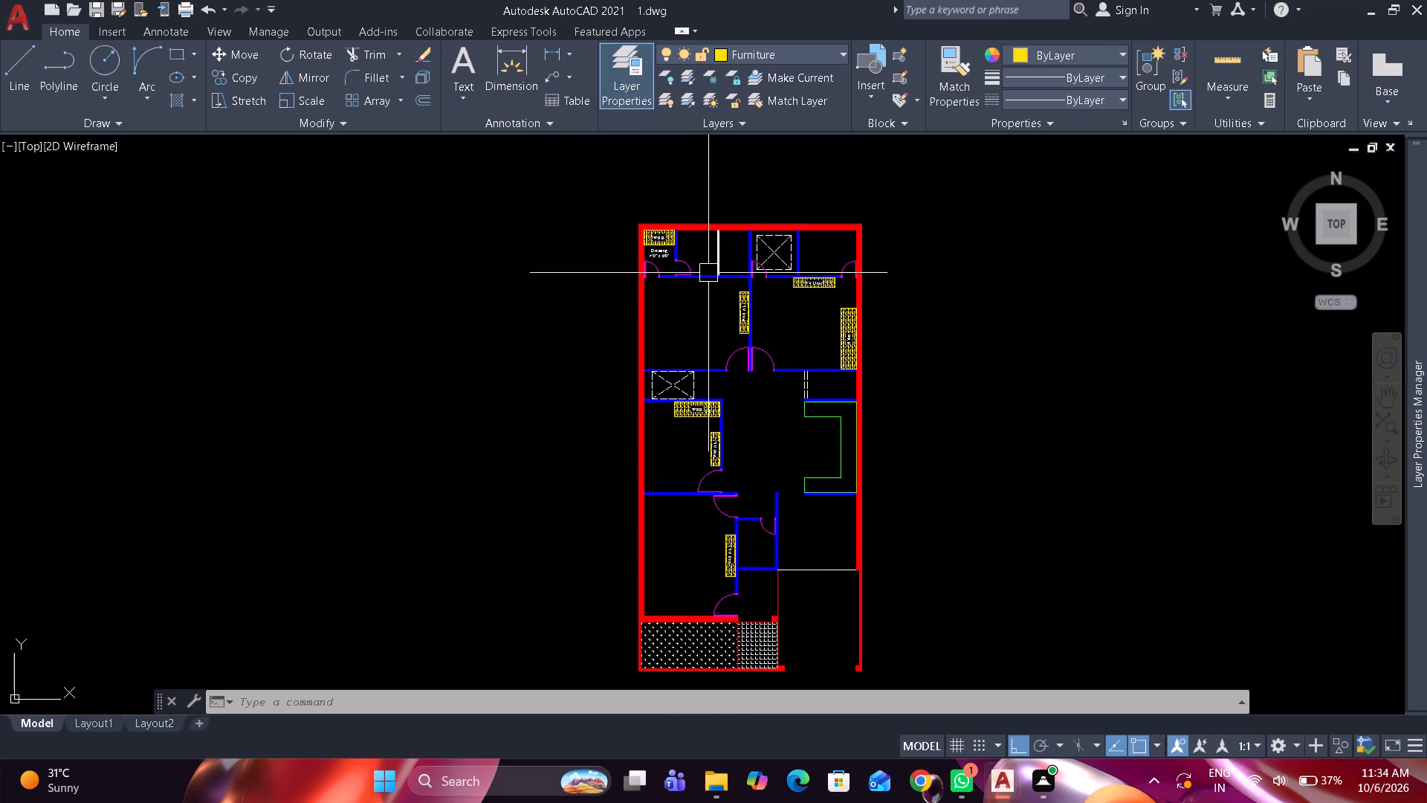
scroll(708, 262, up, 2)
scroll(604, 244, up, 2)
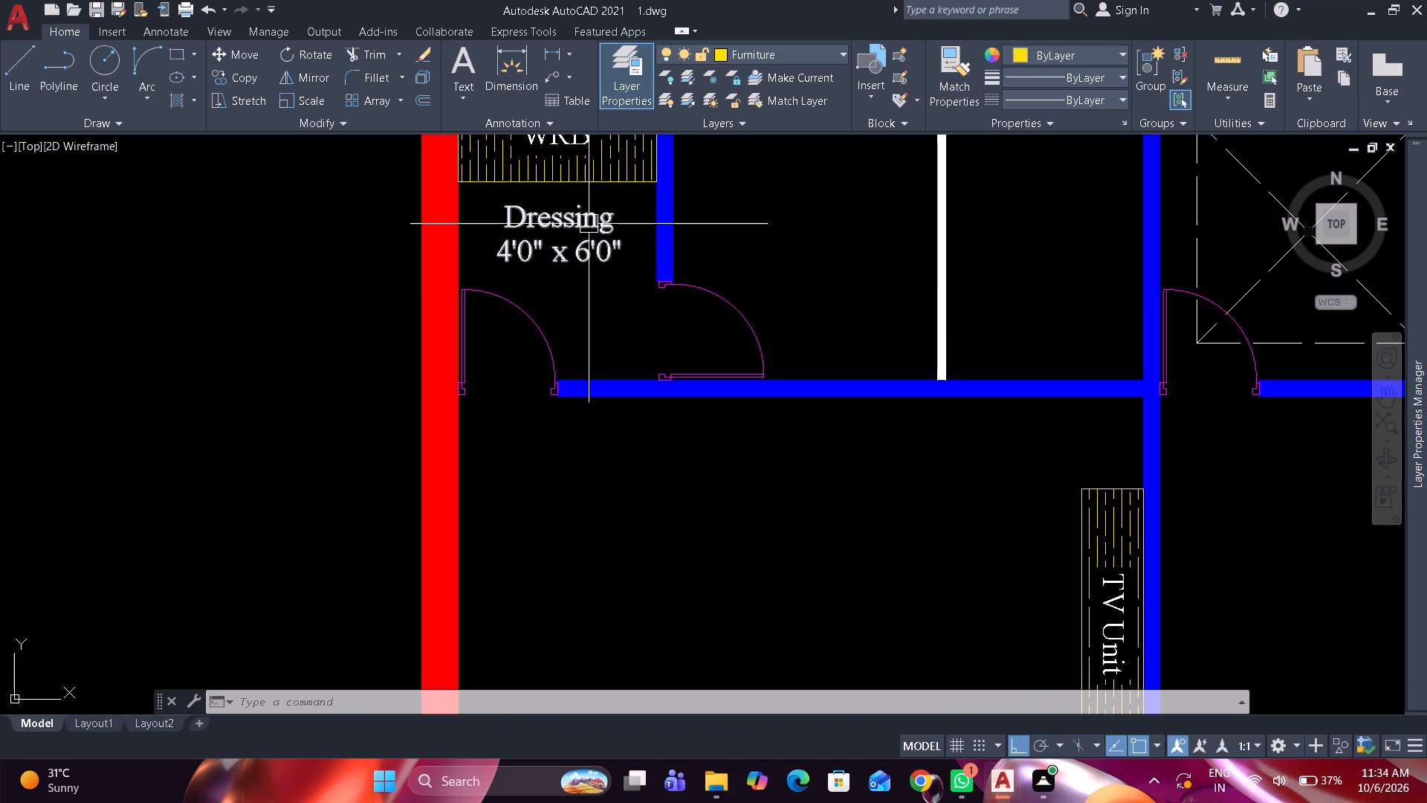
scroll(838, 294, down, 1)
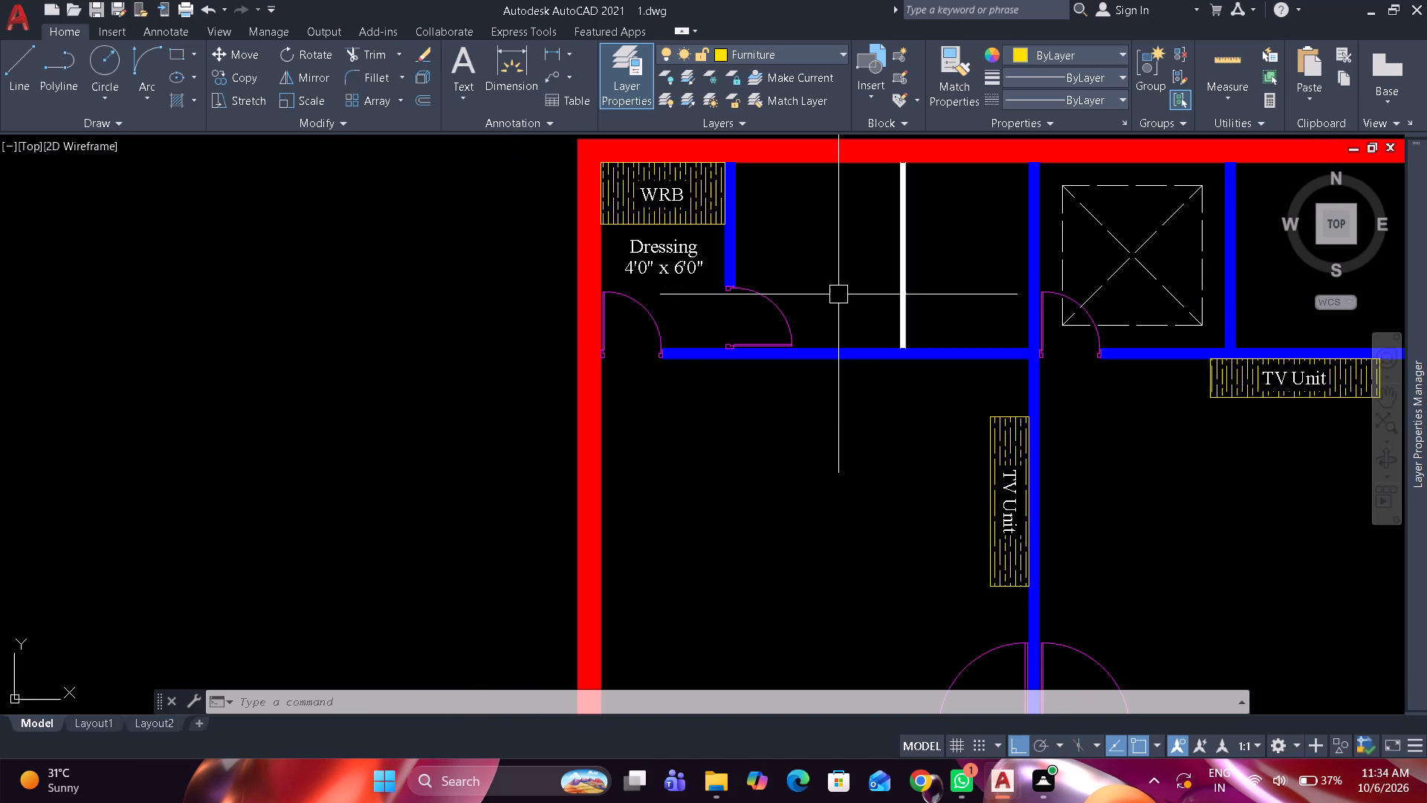
scroll(838, 294, down, 1)
middle_drag(832, 393, 800, 383)
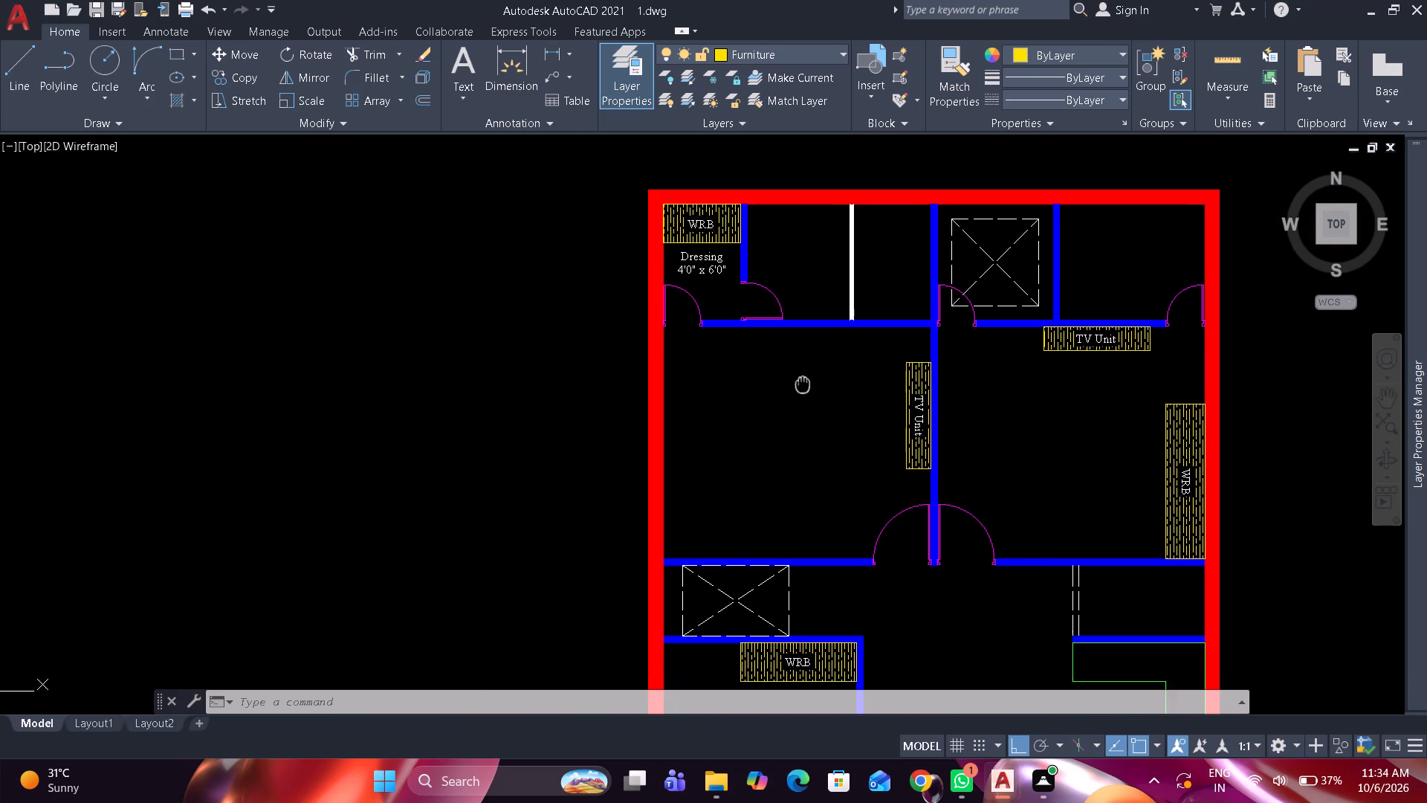
middle_drag(800, 383, 799, 381)
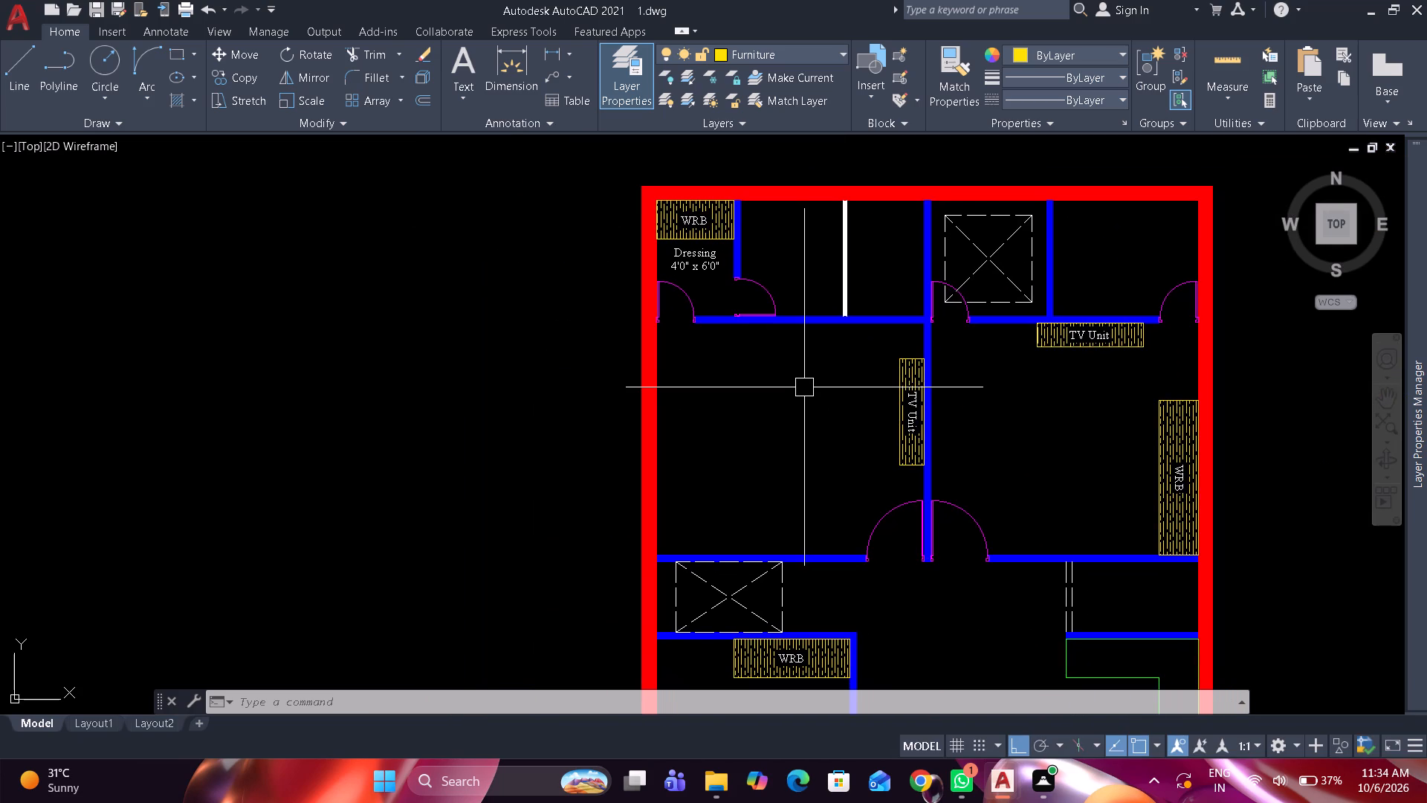
middle_drag(961, 448, 945, 448)
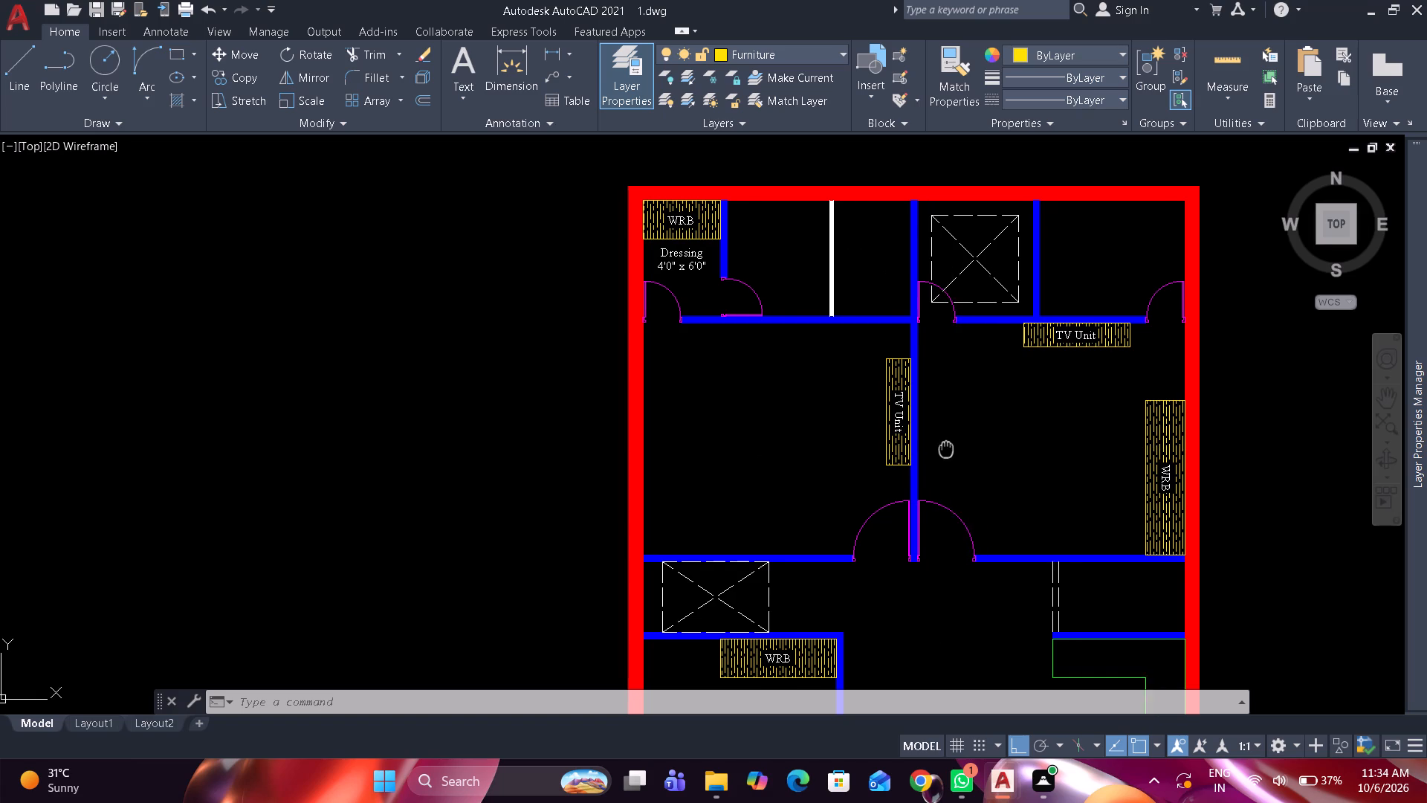
middle_drag(945, 448, 882, 438)
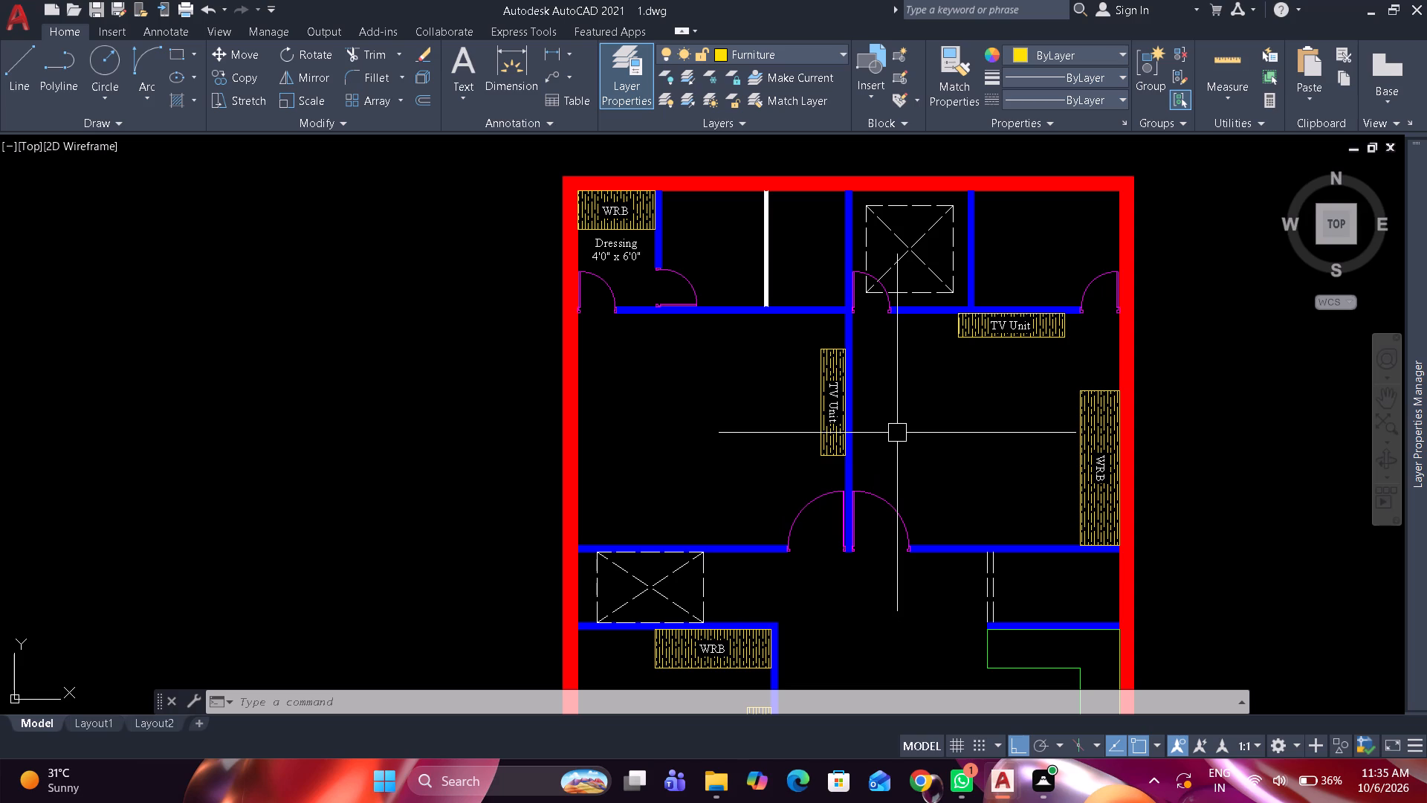
scroll(904, 424, down, 3)
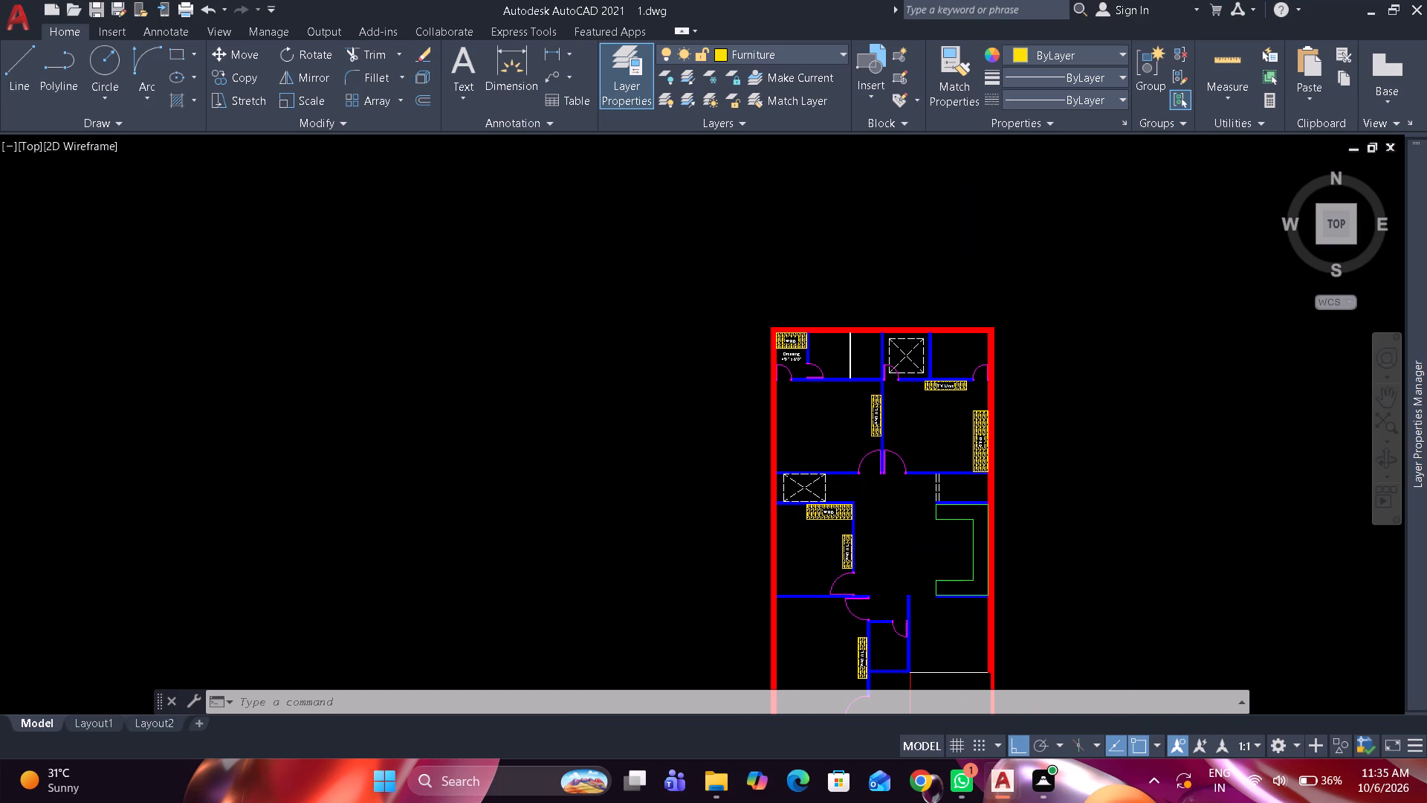
scroll(904, 424, up, 1)
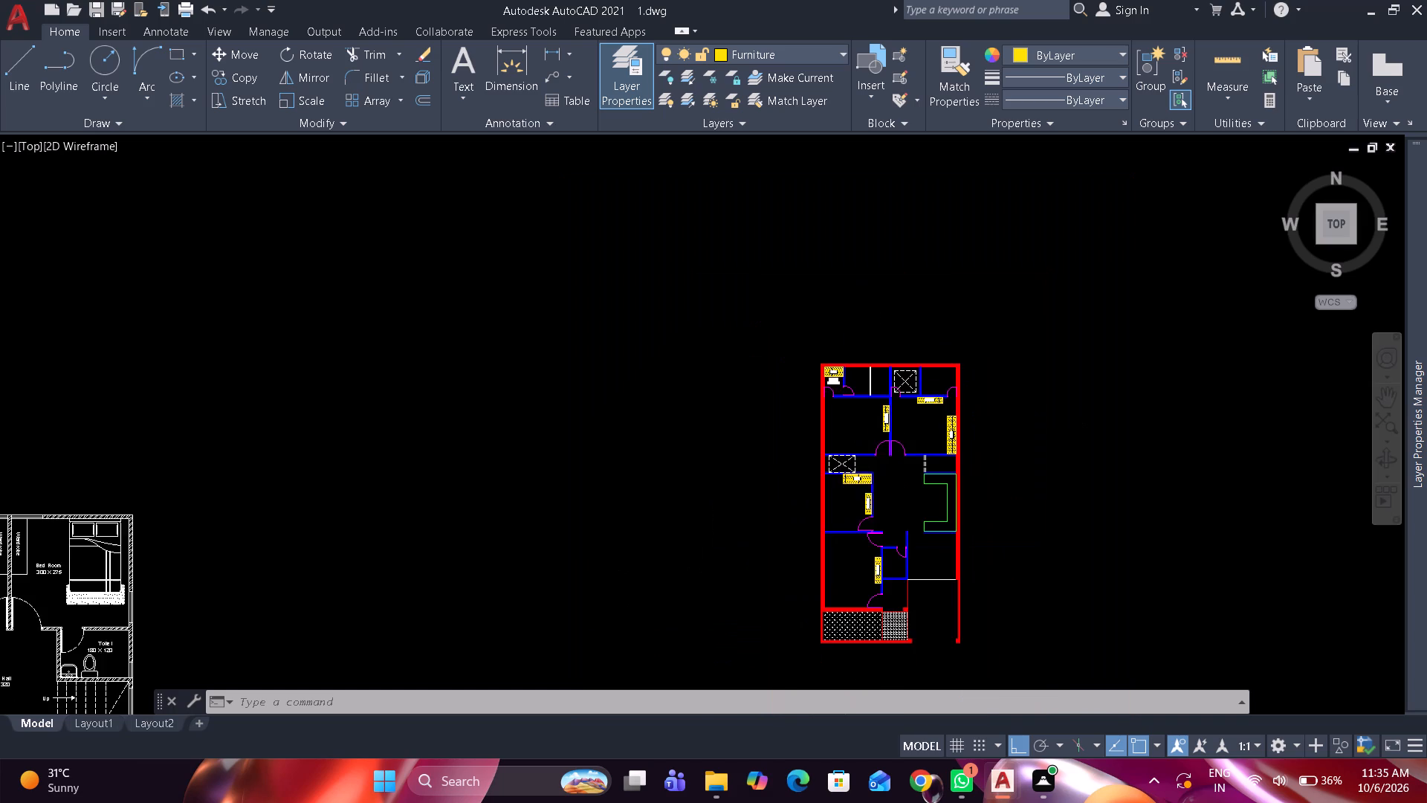
scroll(904, 424, up, 3)
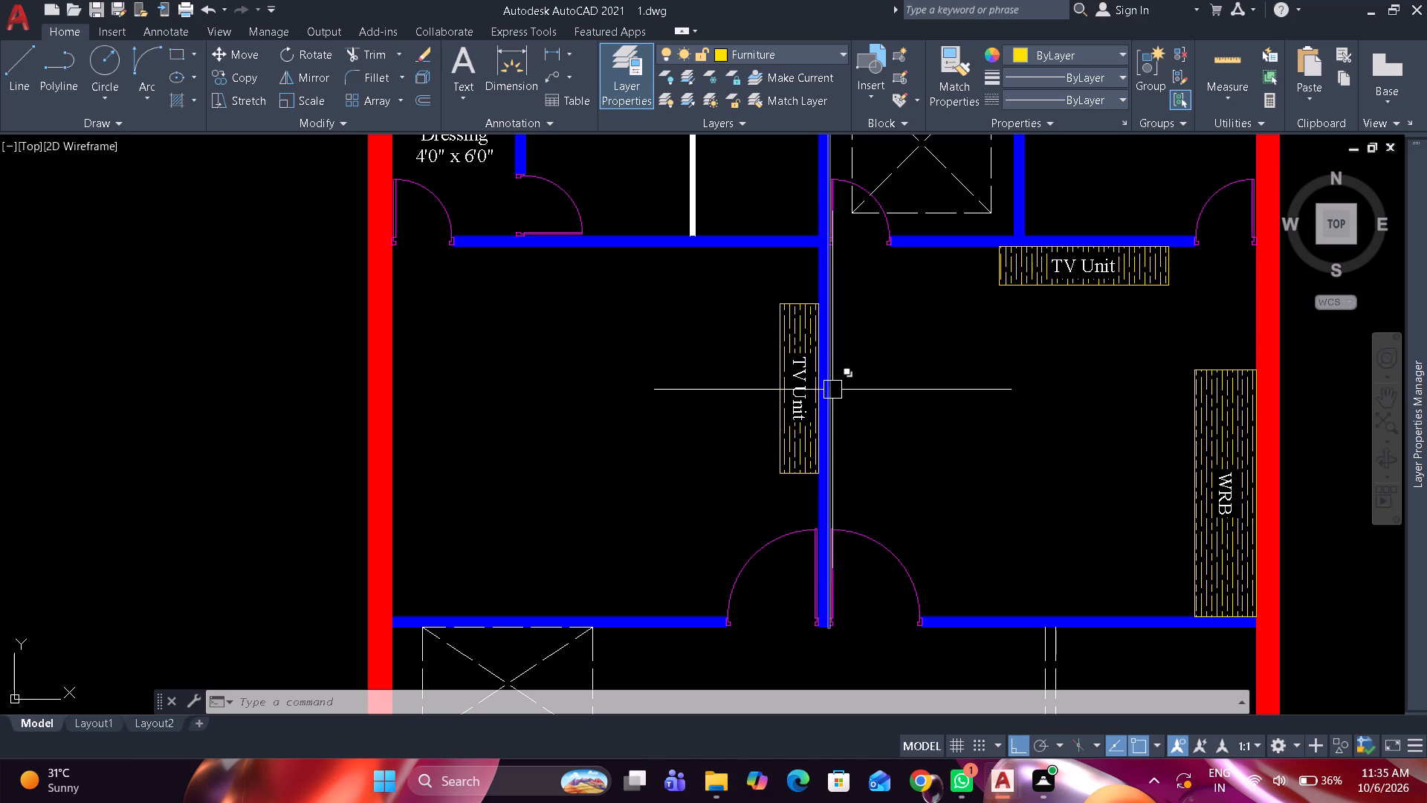
scroll(881, 358, down, 3)
middle_click(878, 351)
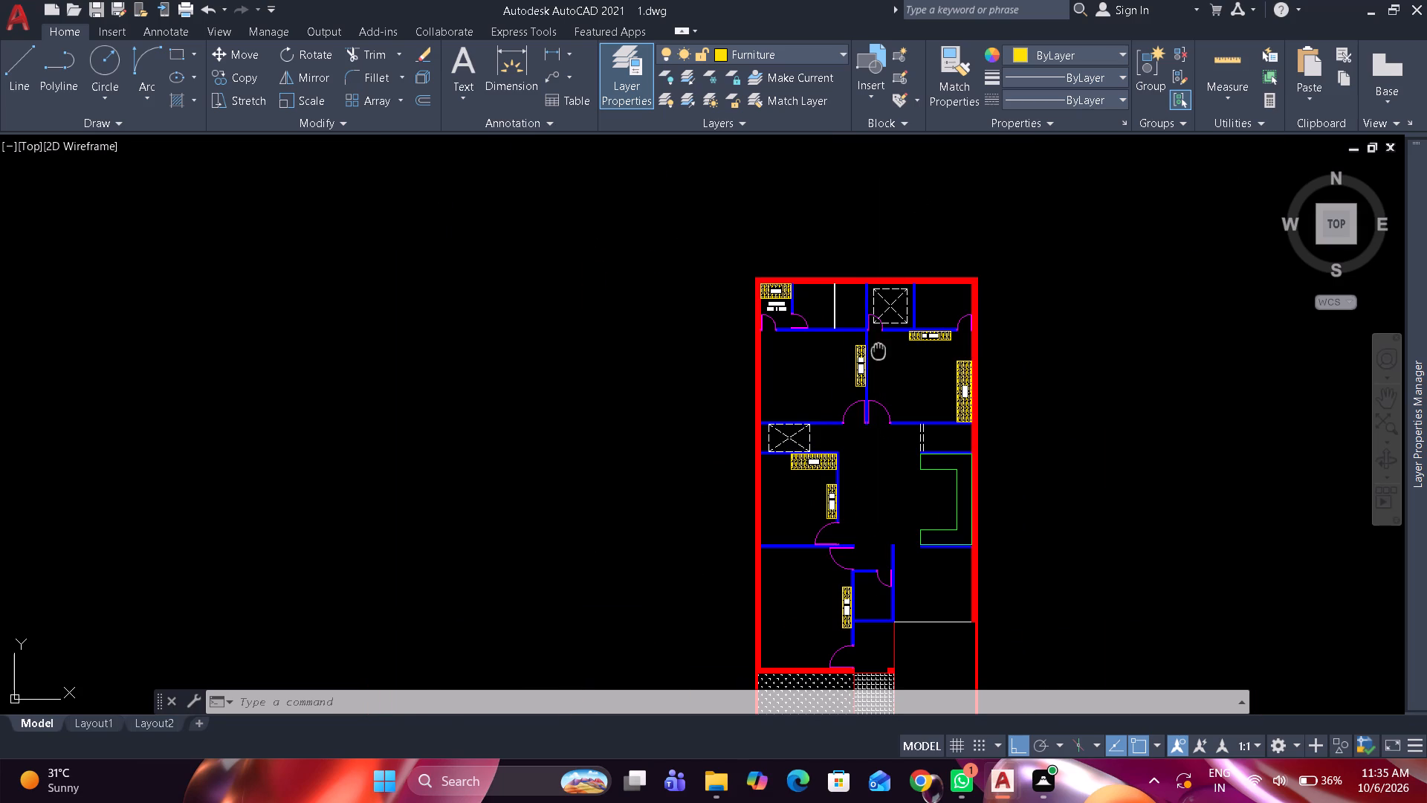
middle_click(878, 351)
scroll(878, 350, down, 2)
middle_drag(878, 350, 856, 346)
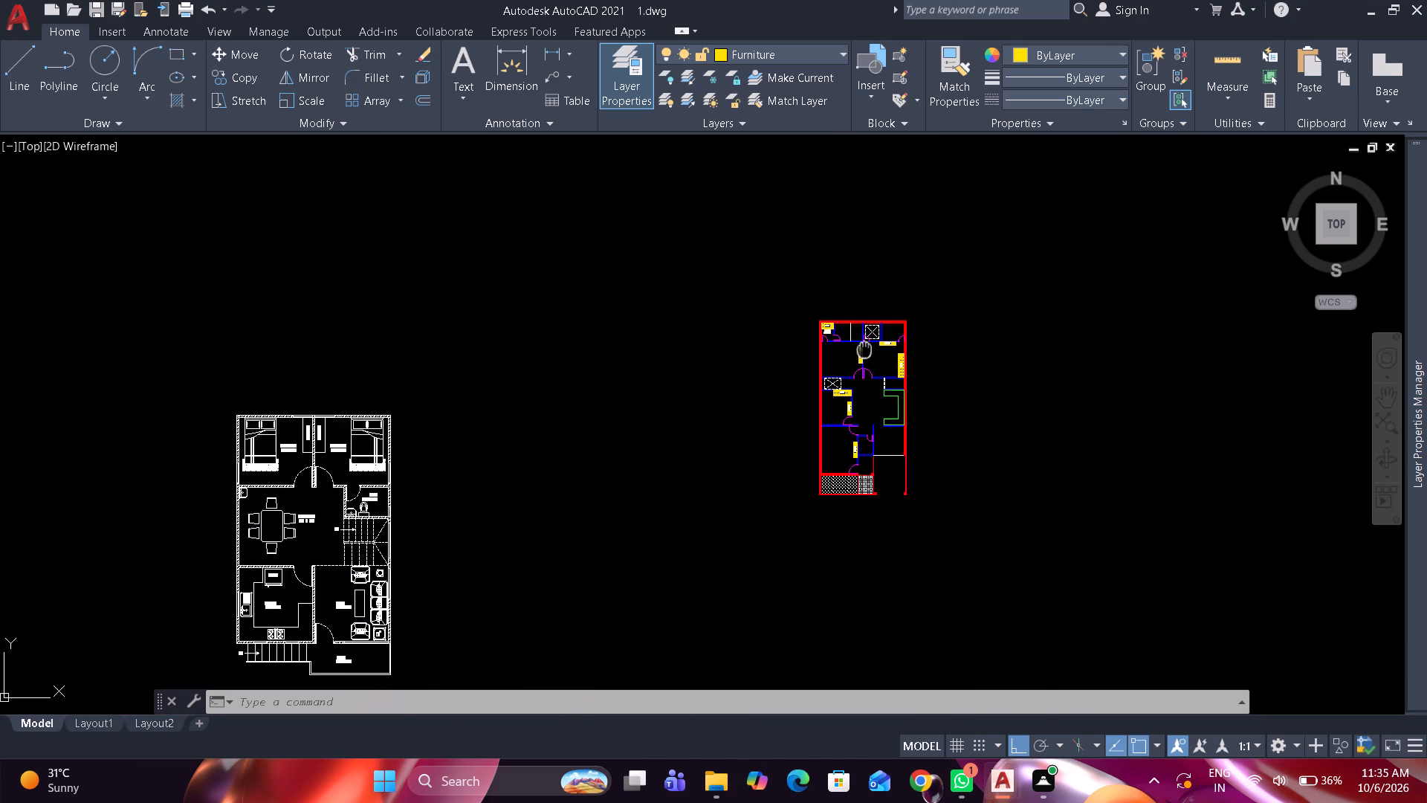
middle_drag(856, 346, 826, 341)
scroll(826, 340, up, 1)
scroll(888, 401, up, 1)
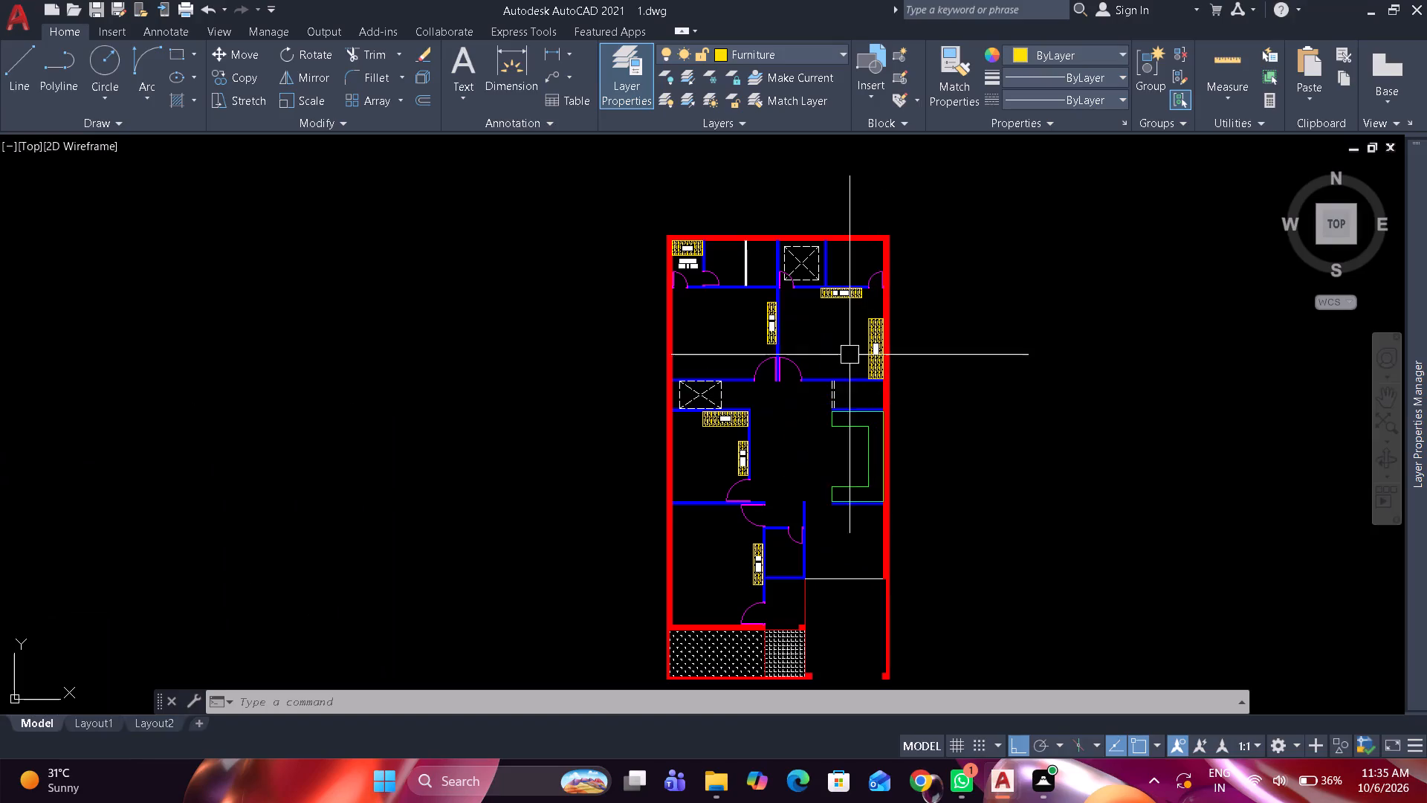
scroll(805, 317, up, 2)
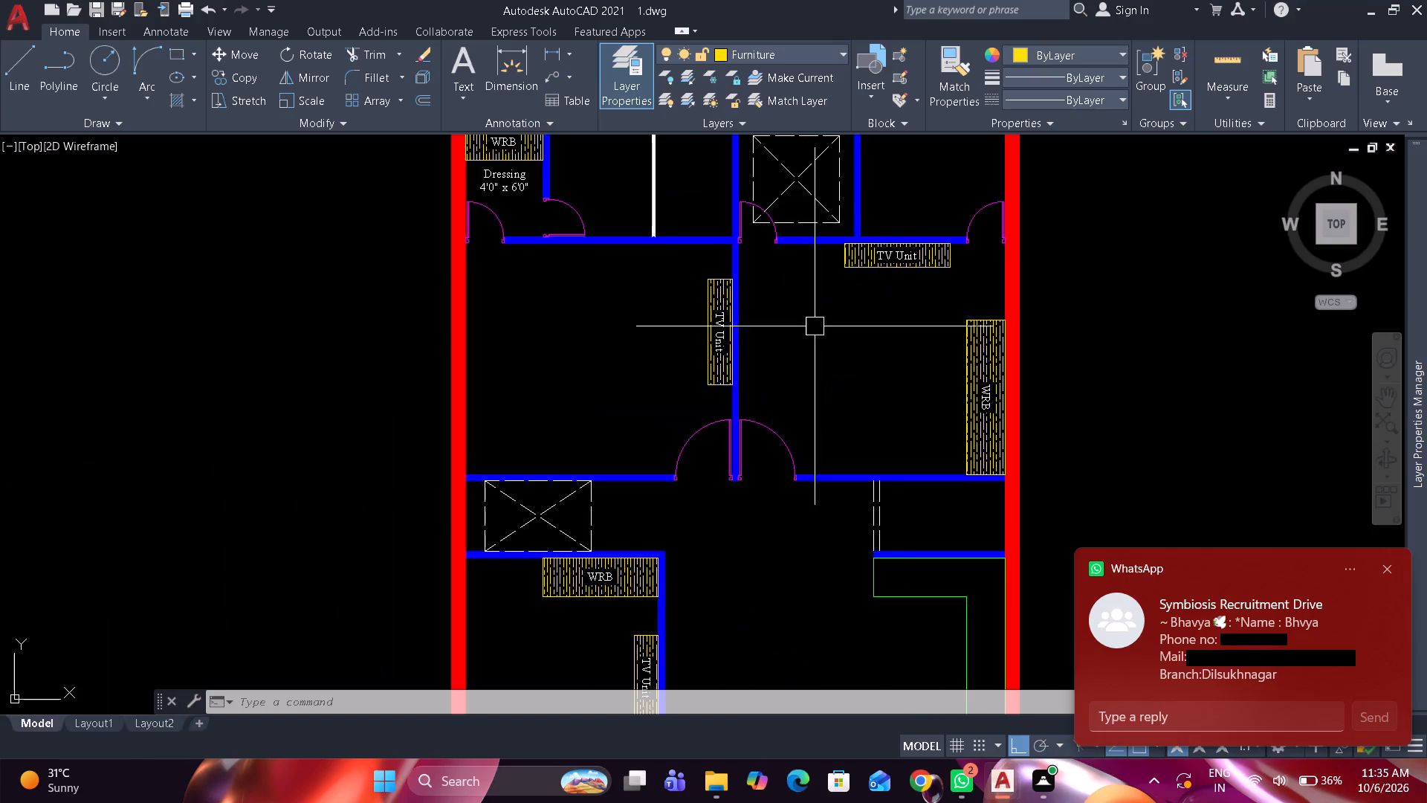
Dismiss the incoming chat notifications covering the drawing and return to the upper rooms of the floor plan.
click(1393, 569)
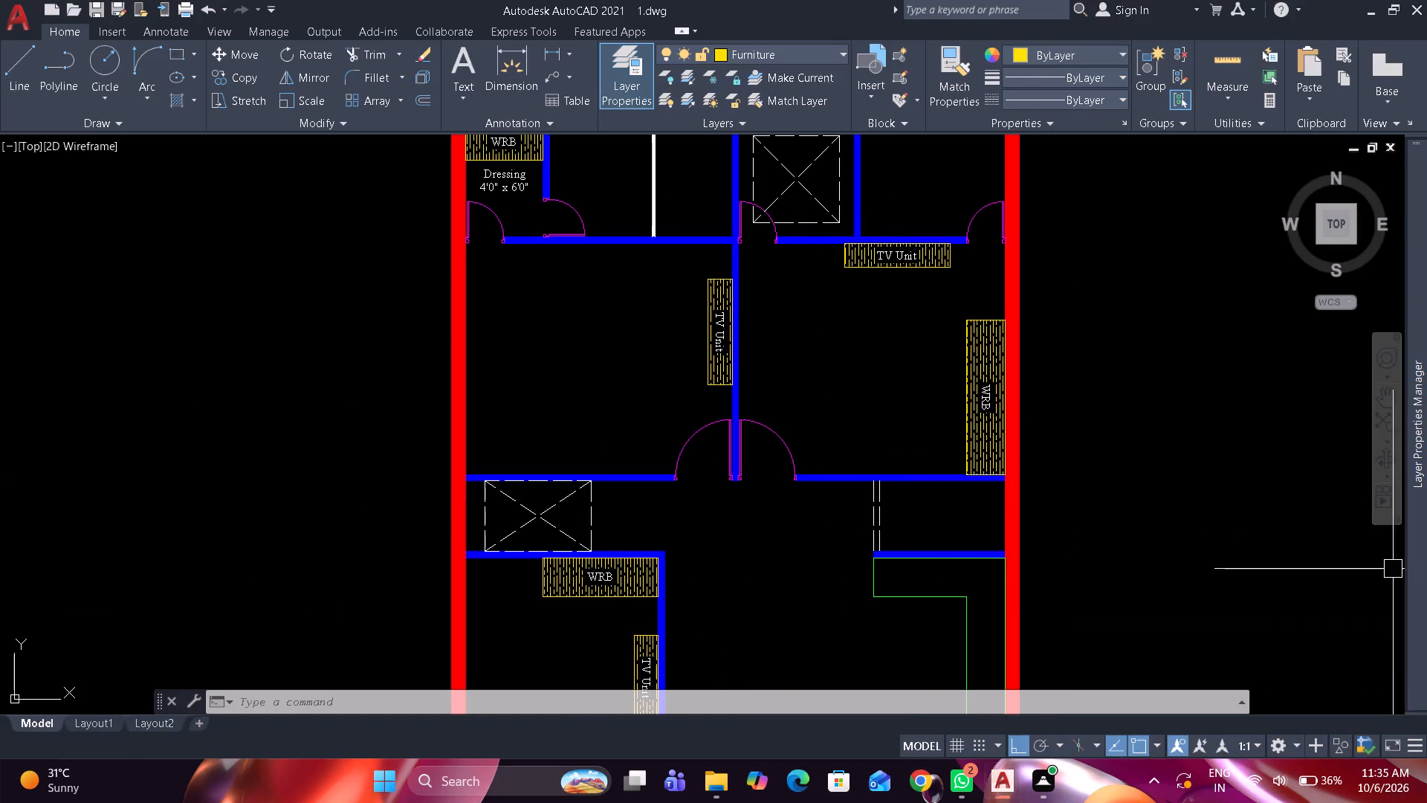
middle_drag(895, 568, 897, 593)
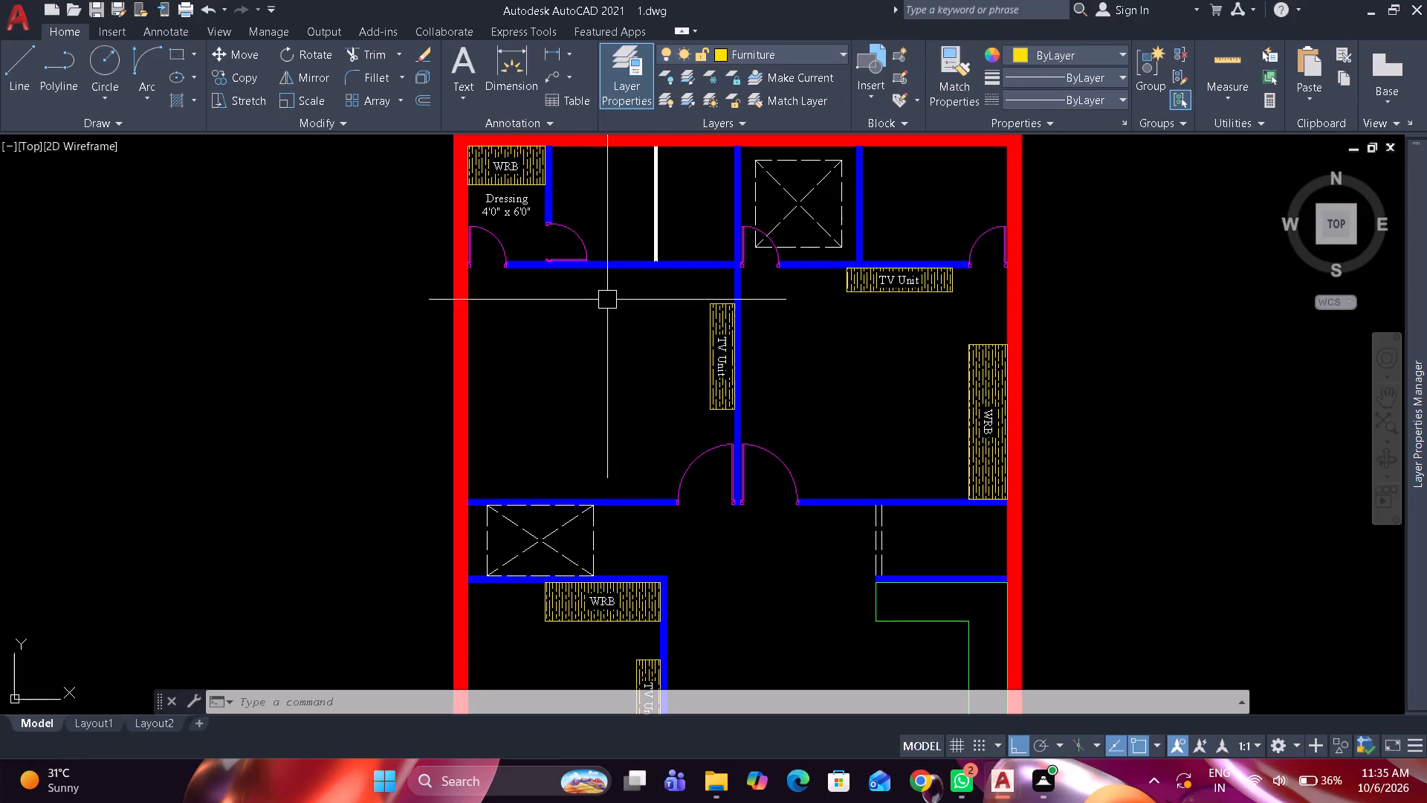
middle_drag(575, 306, 599, 355)
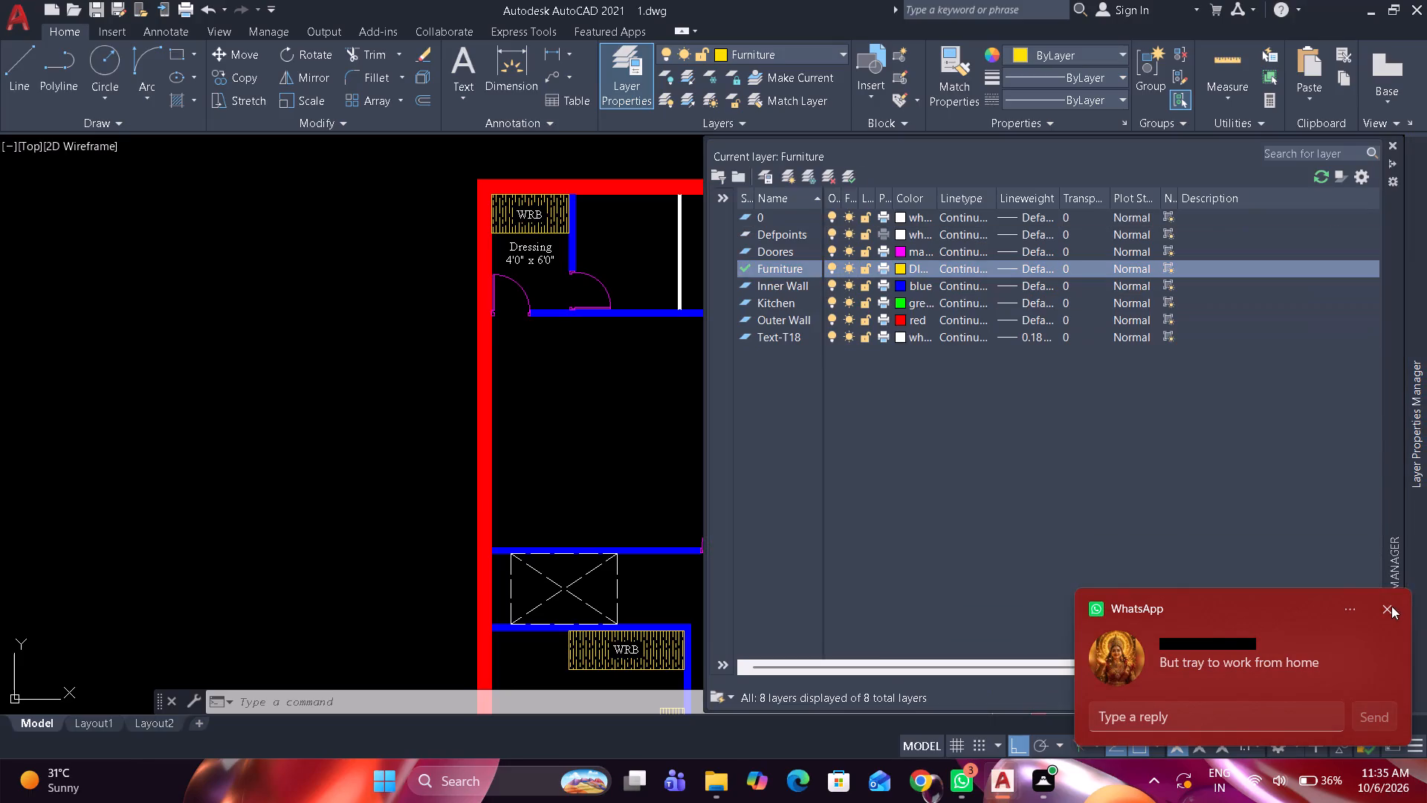
click(1387, 606)
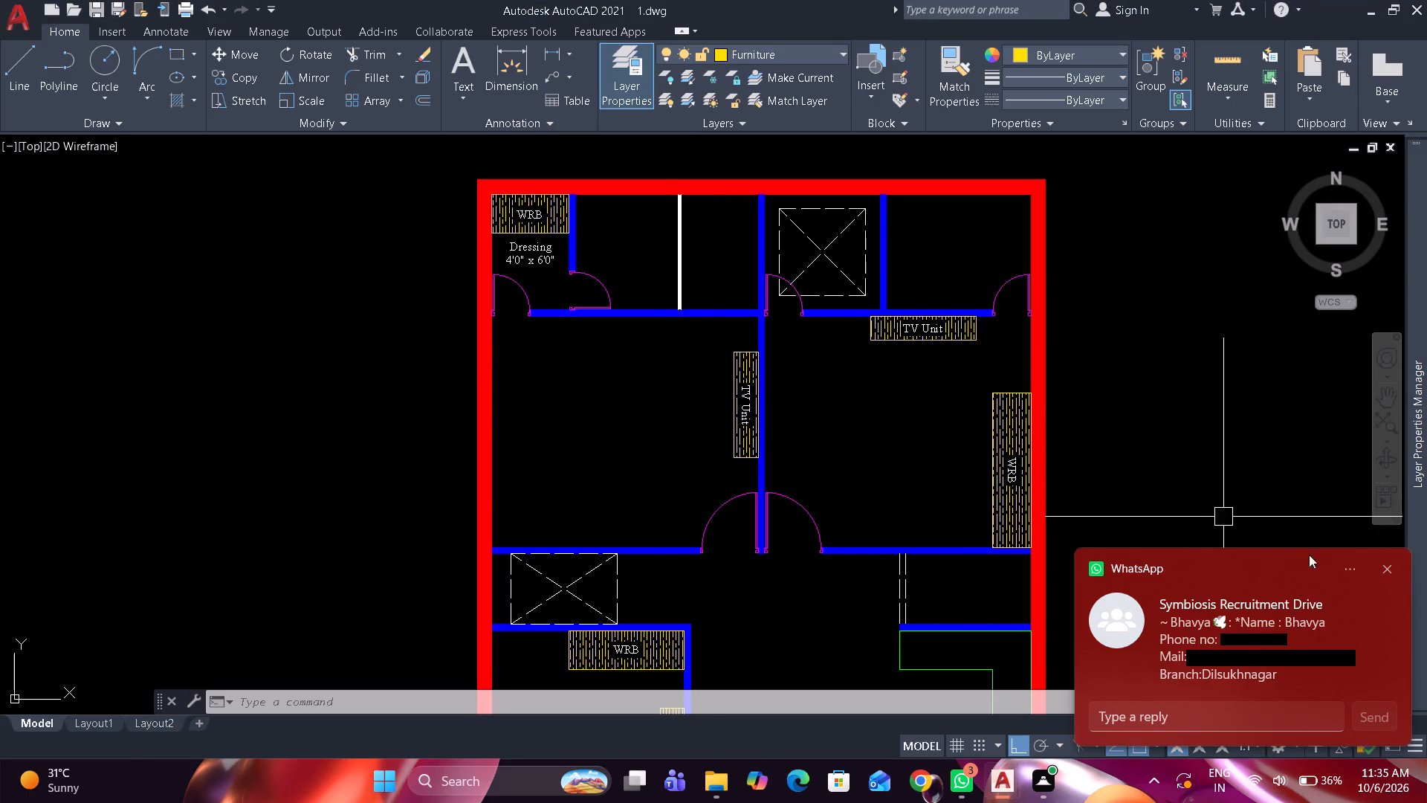
click(1385, 568)
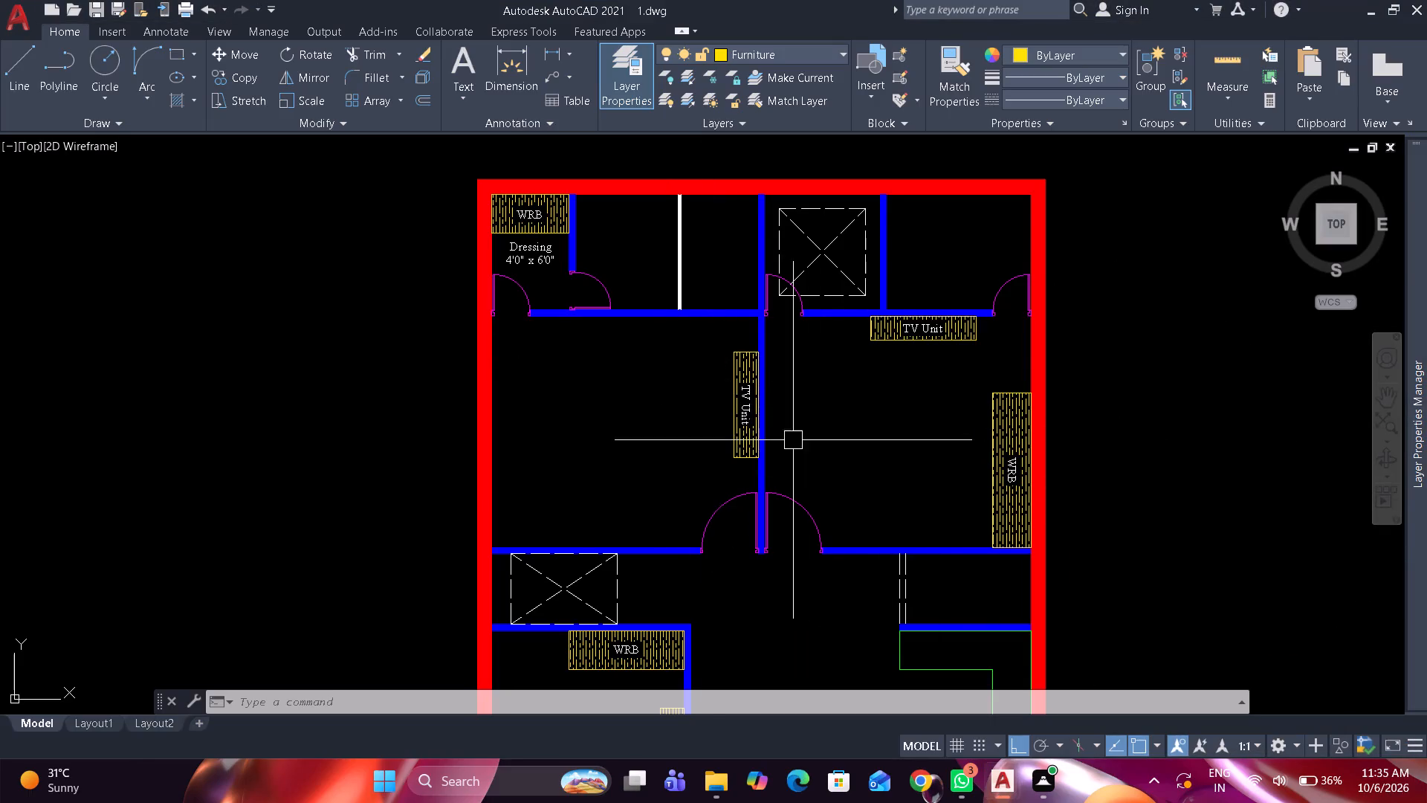
middle_drag(639, 416, 649, 445)
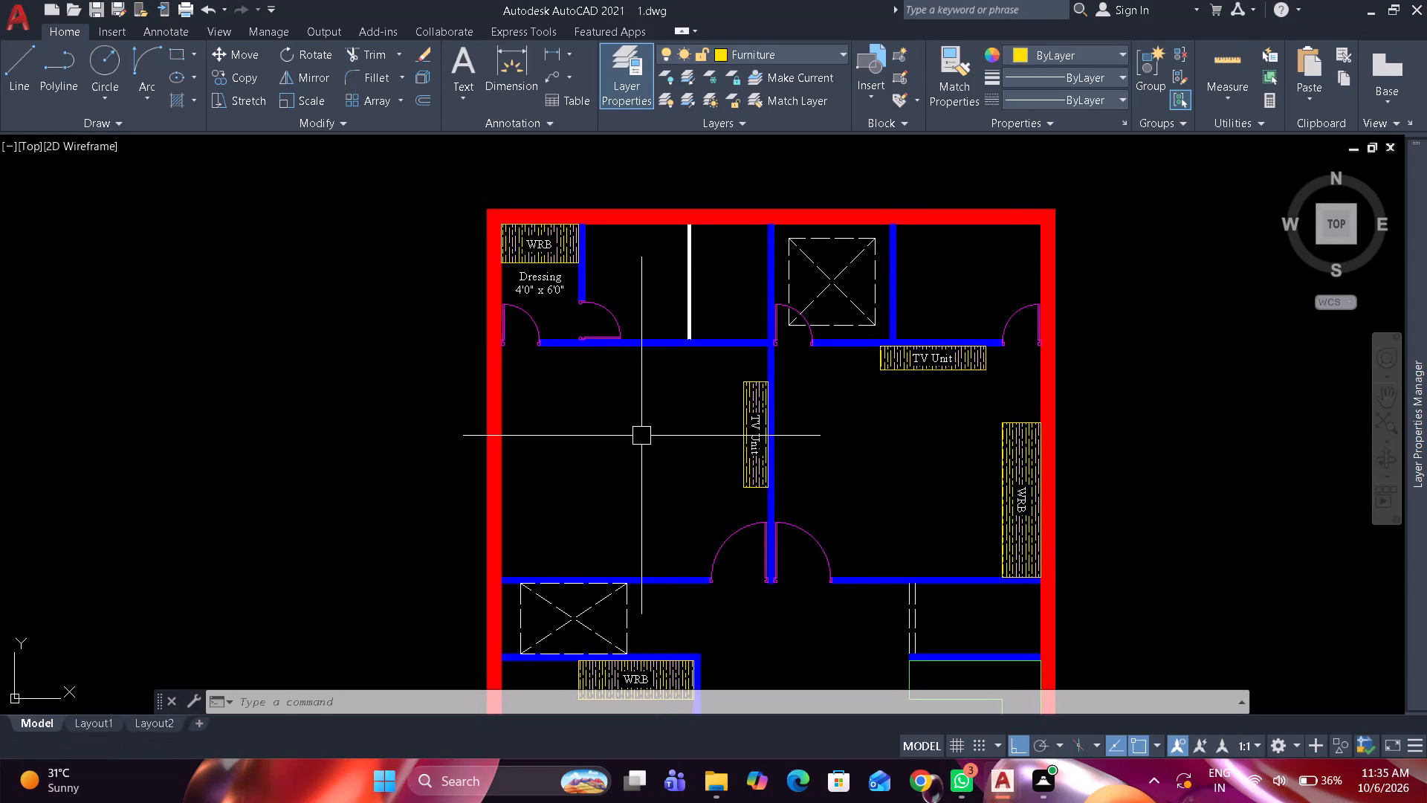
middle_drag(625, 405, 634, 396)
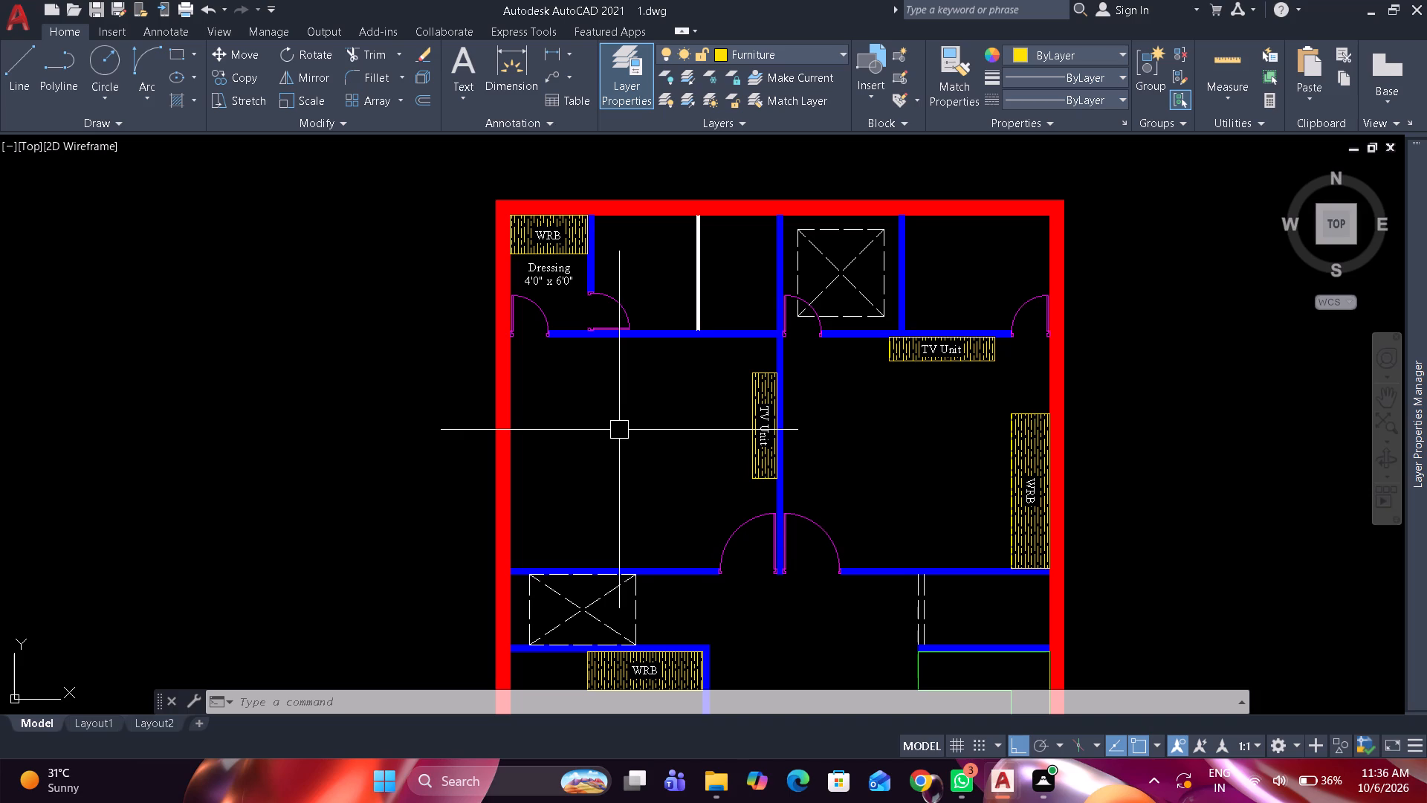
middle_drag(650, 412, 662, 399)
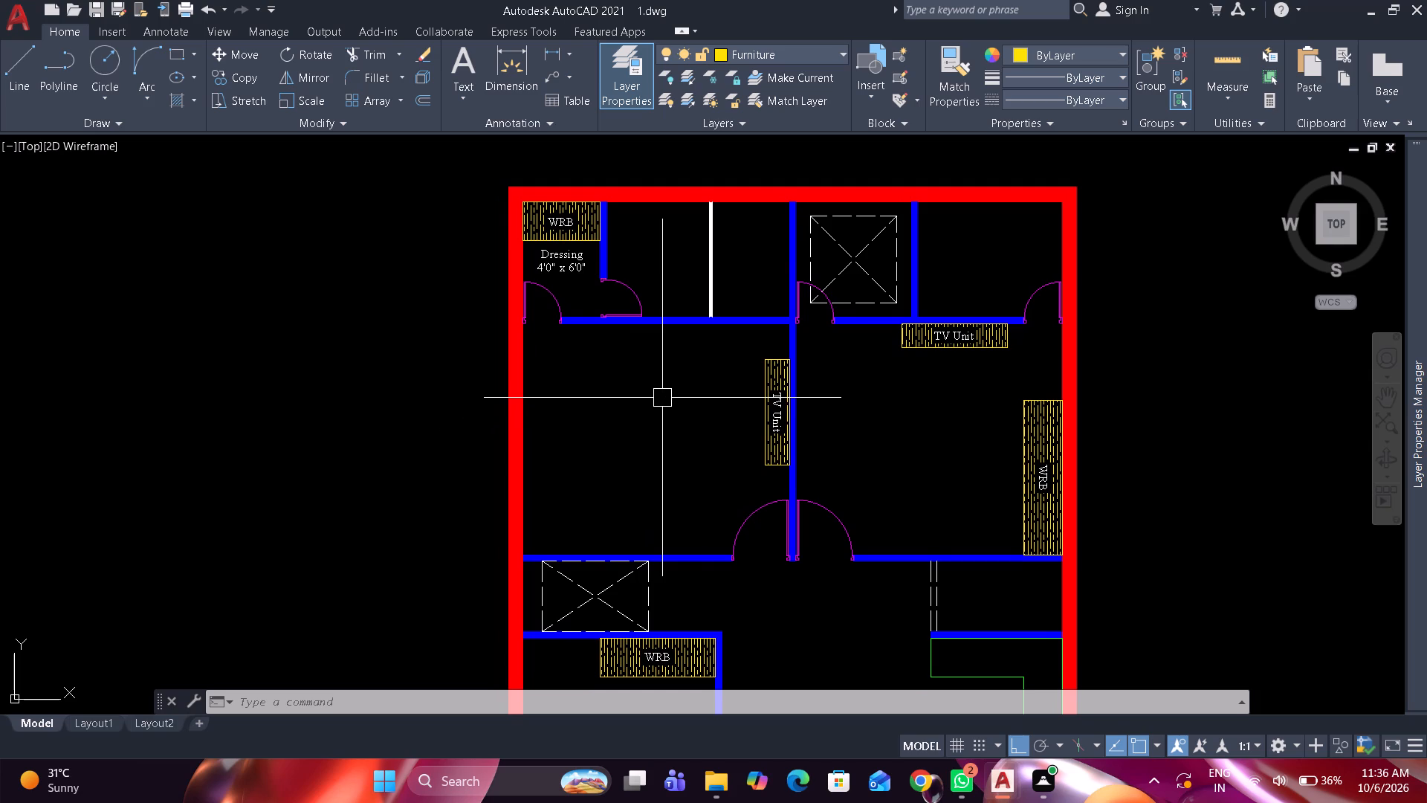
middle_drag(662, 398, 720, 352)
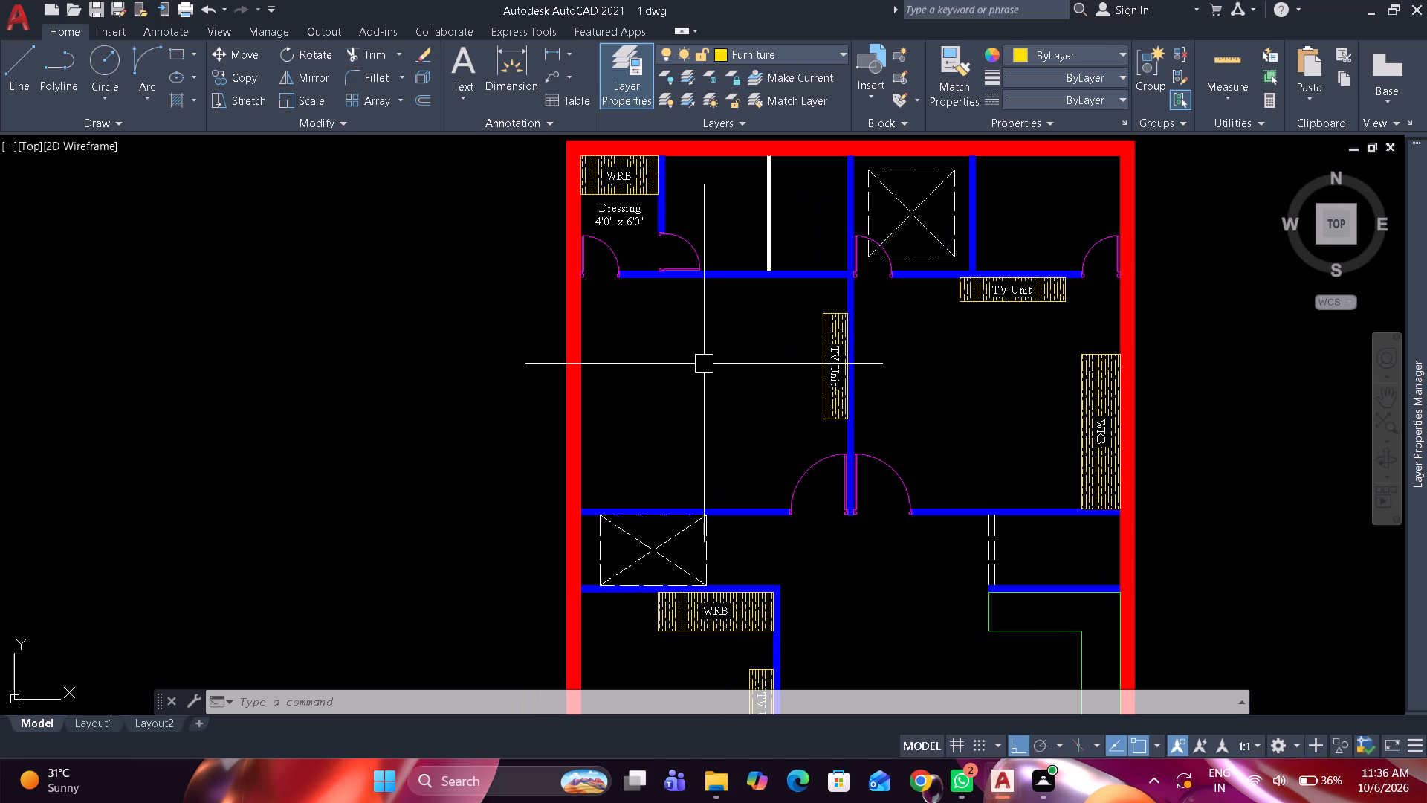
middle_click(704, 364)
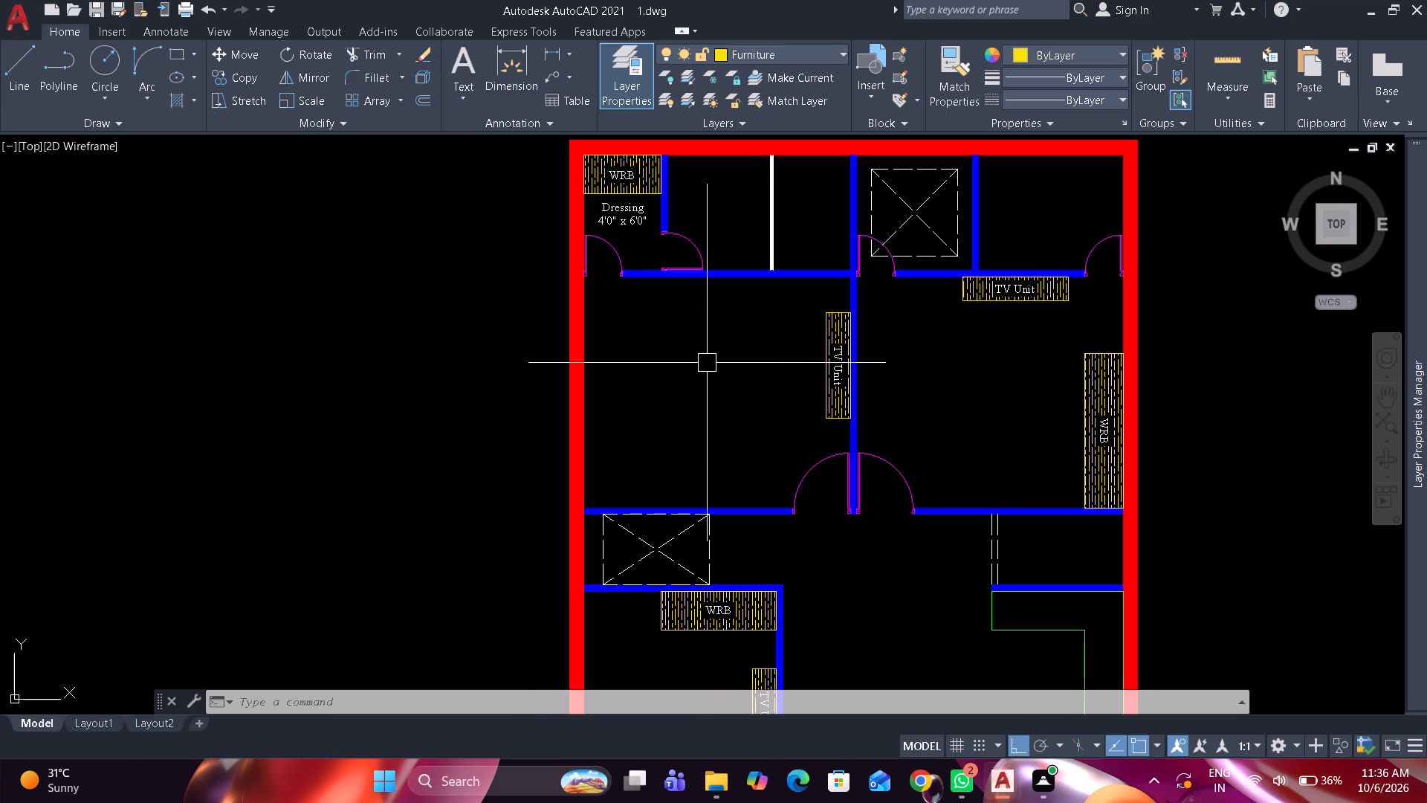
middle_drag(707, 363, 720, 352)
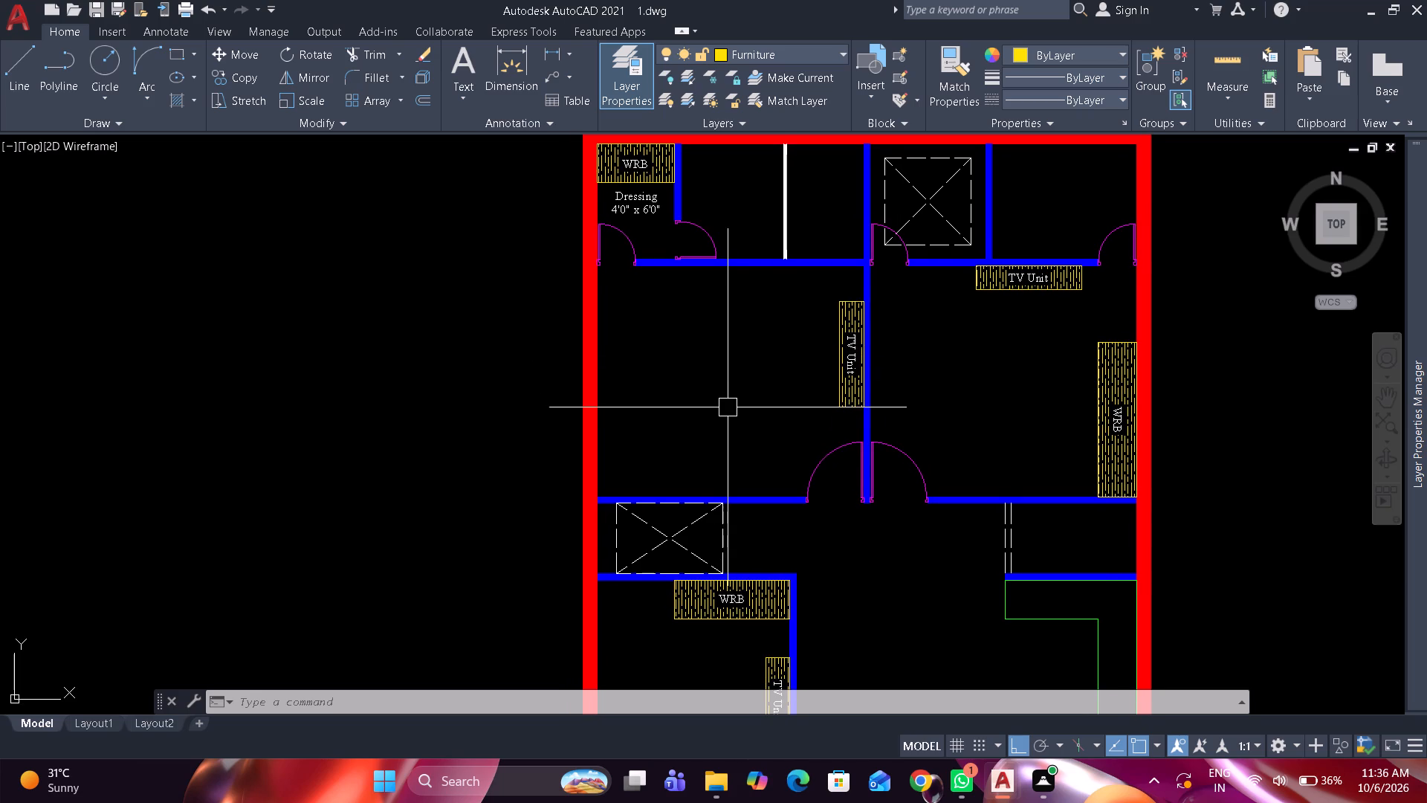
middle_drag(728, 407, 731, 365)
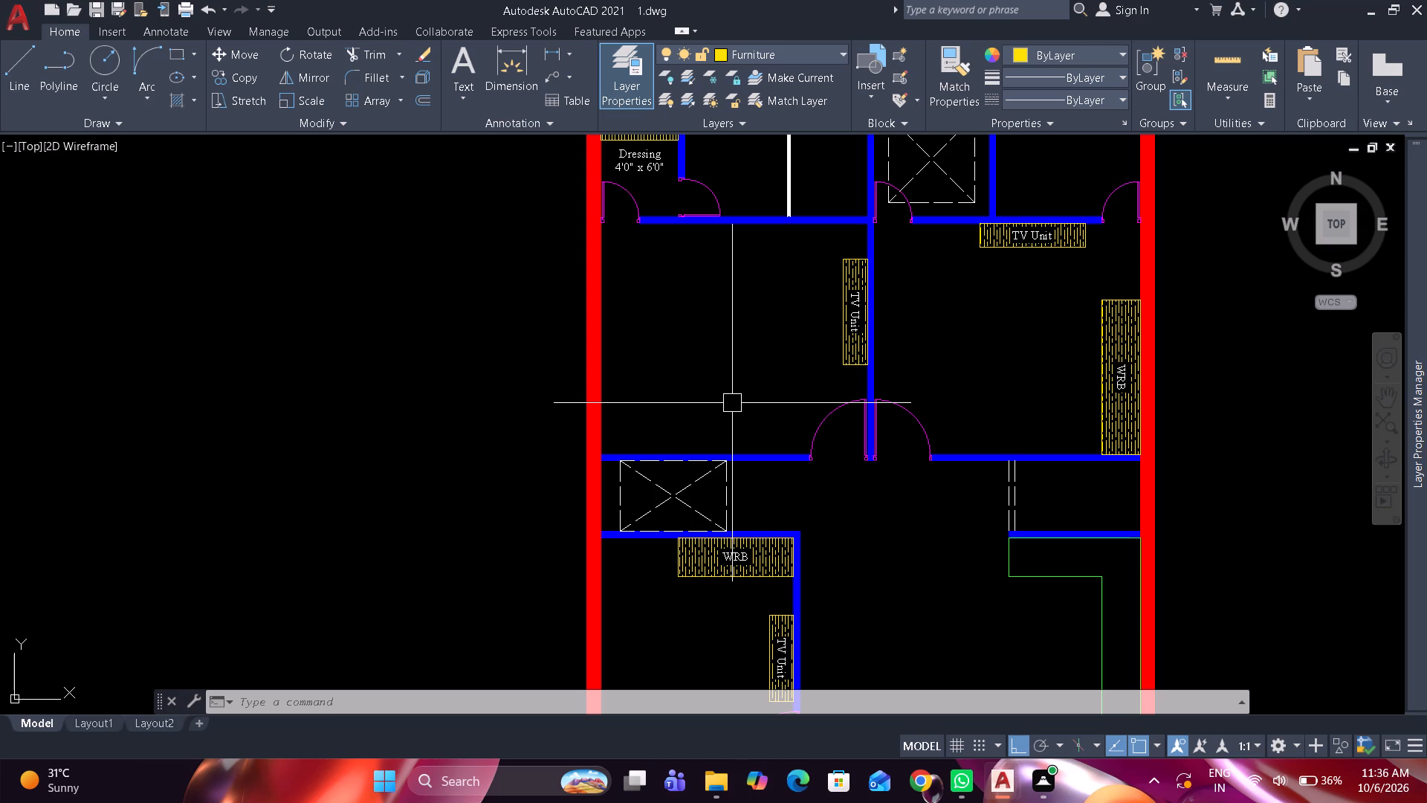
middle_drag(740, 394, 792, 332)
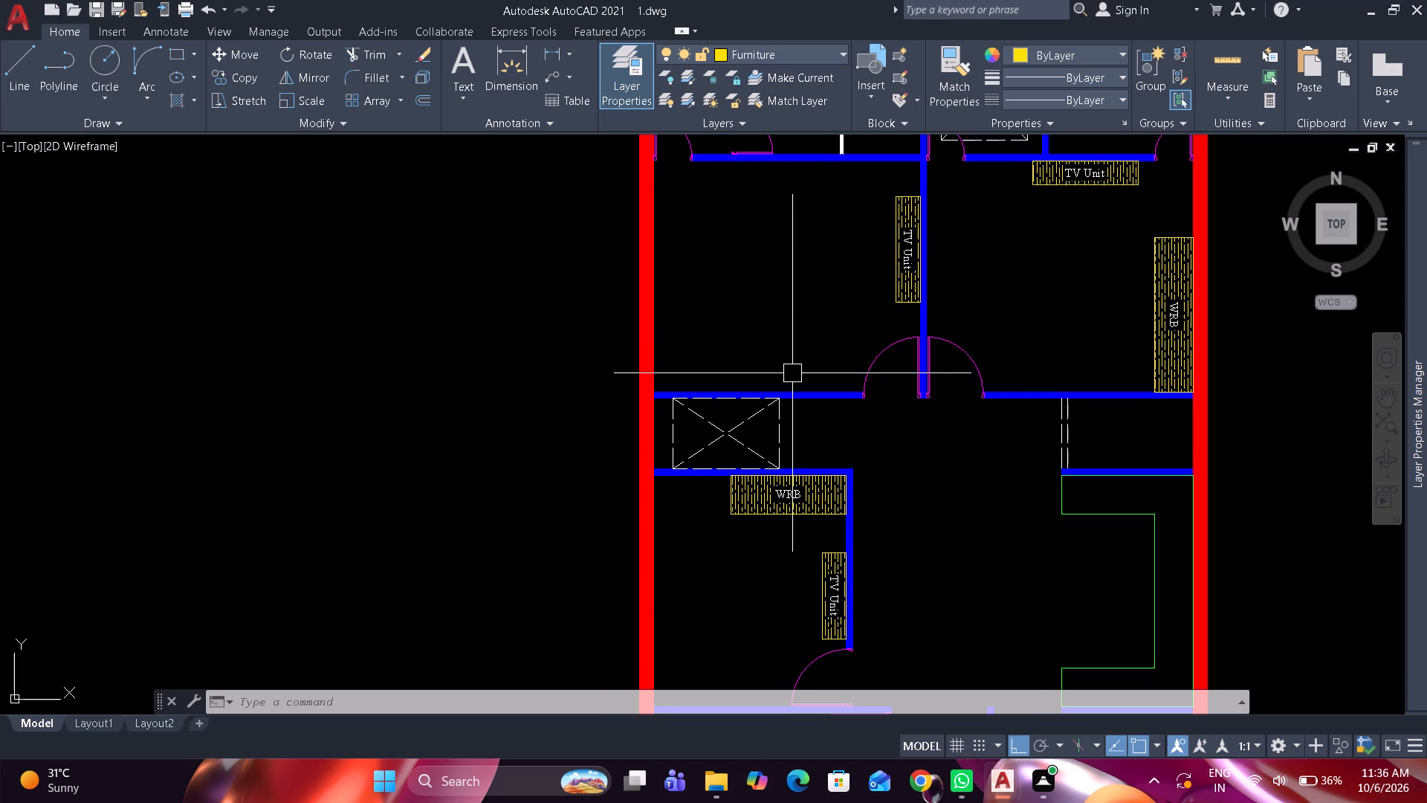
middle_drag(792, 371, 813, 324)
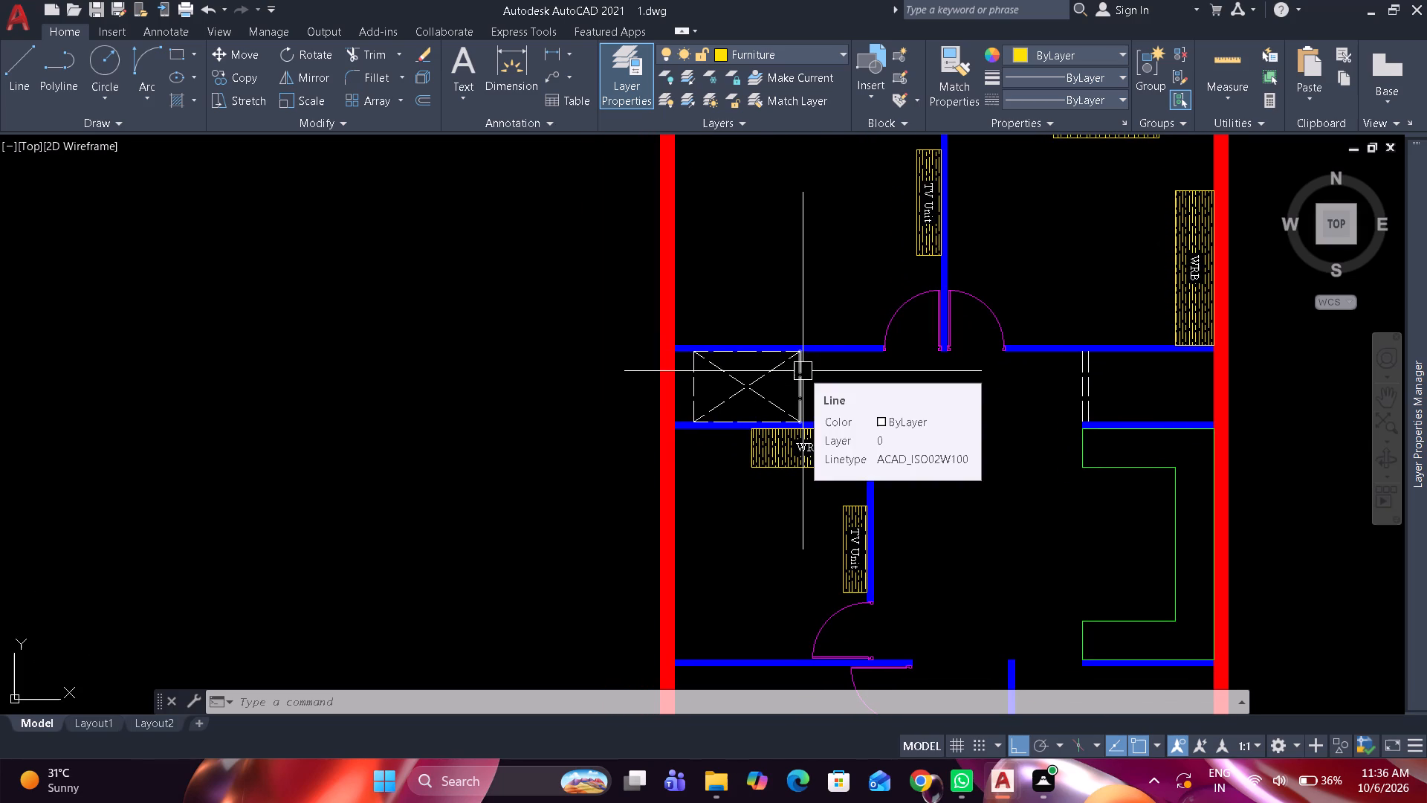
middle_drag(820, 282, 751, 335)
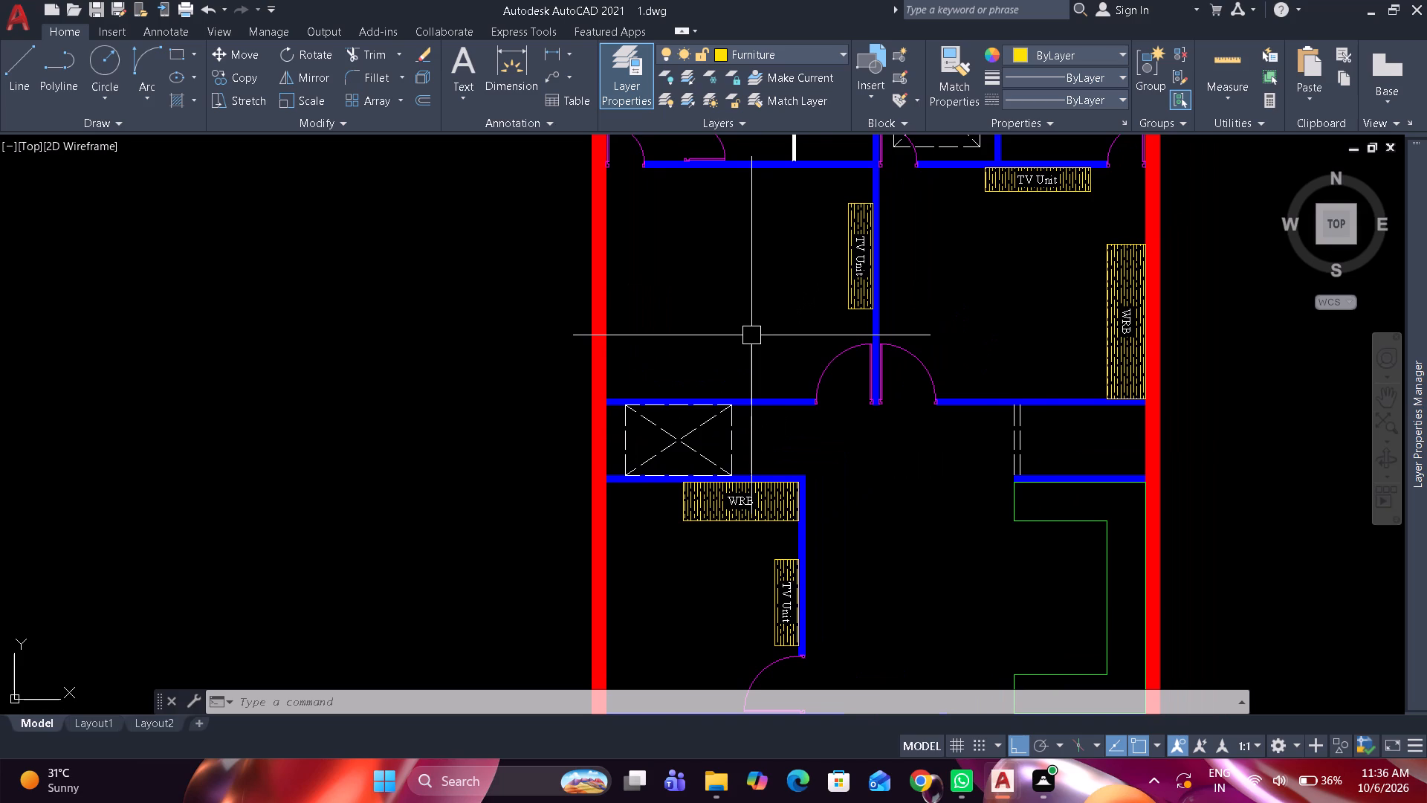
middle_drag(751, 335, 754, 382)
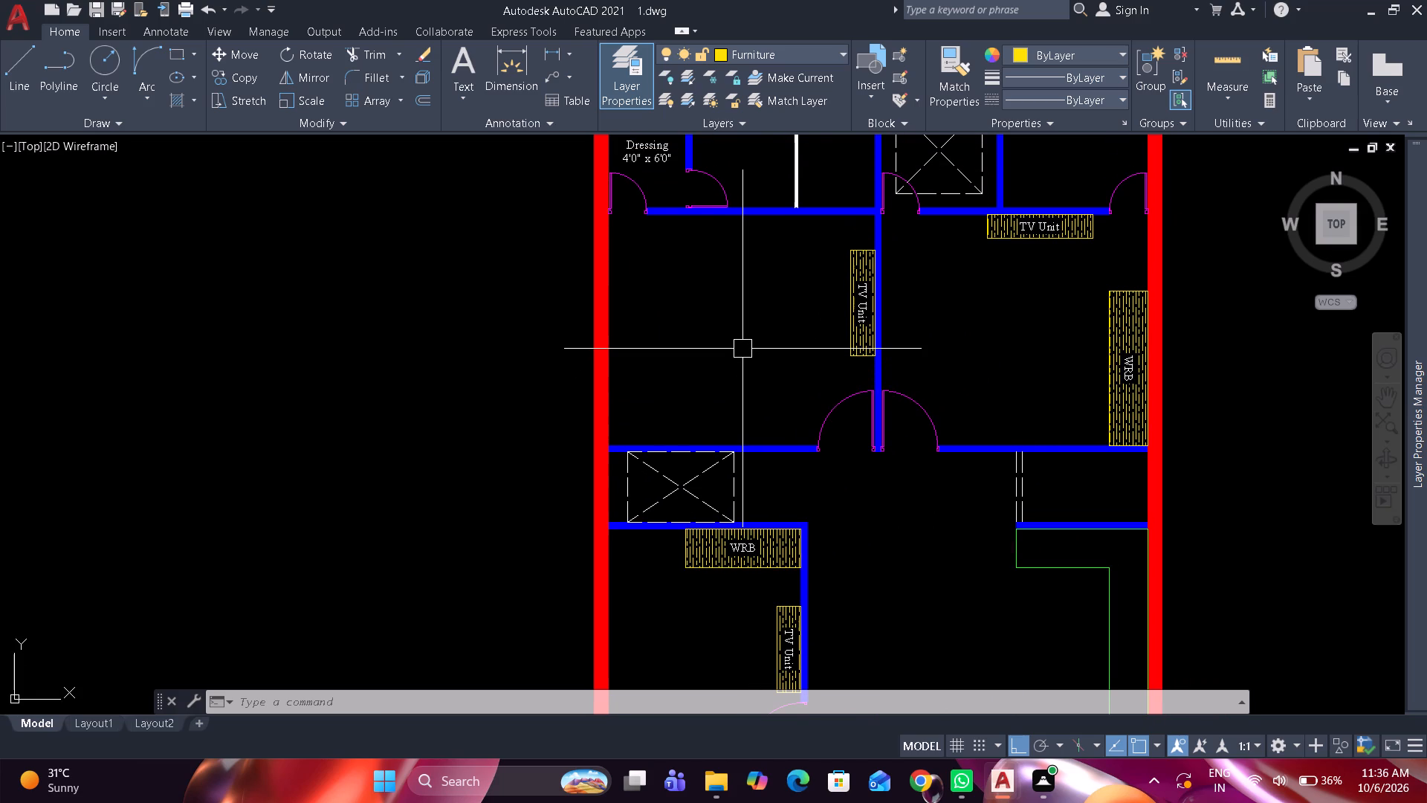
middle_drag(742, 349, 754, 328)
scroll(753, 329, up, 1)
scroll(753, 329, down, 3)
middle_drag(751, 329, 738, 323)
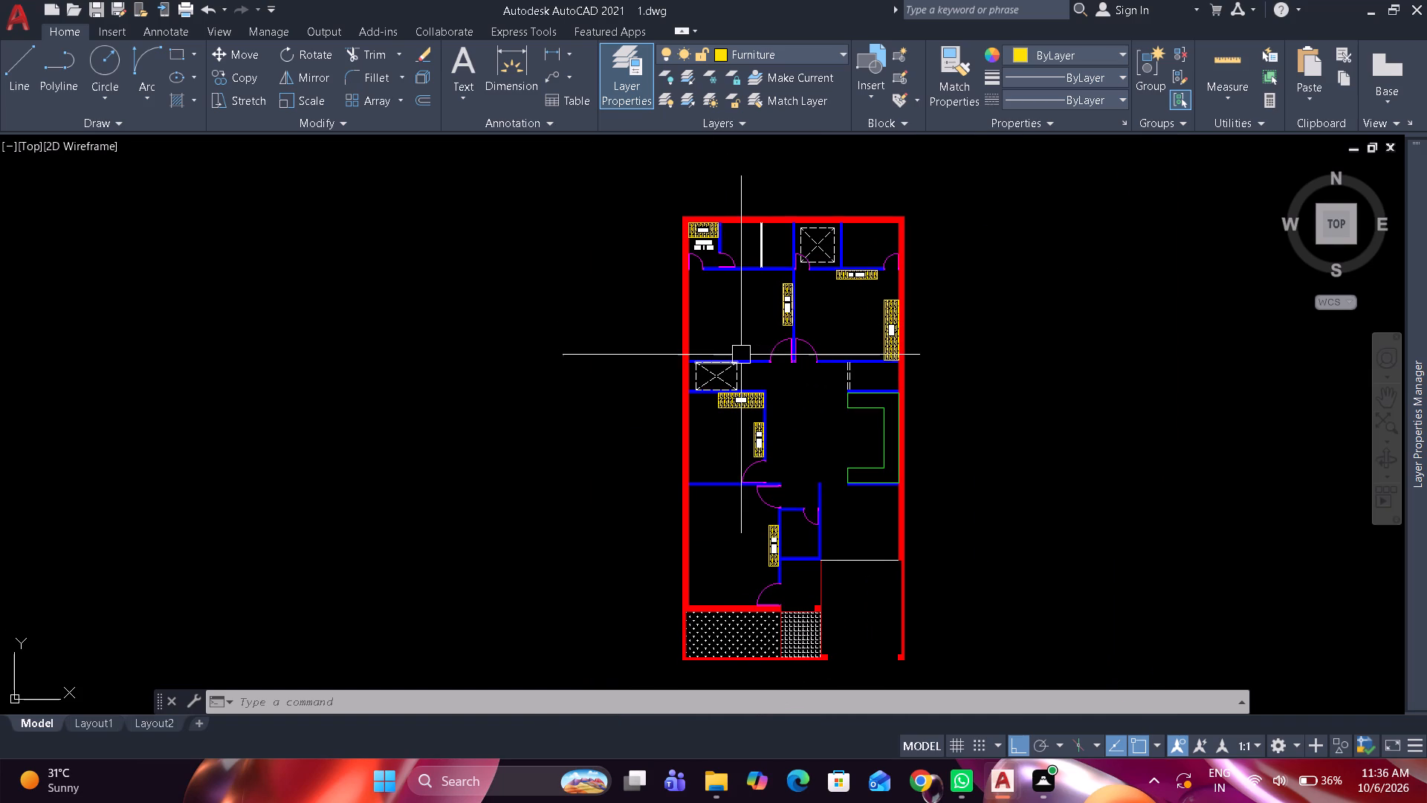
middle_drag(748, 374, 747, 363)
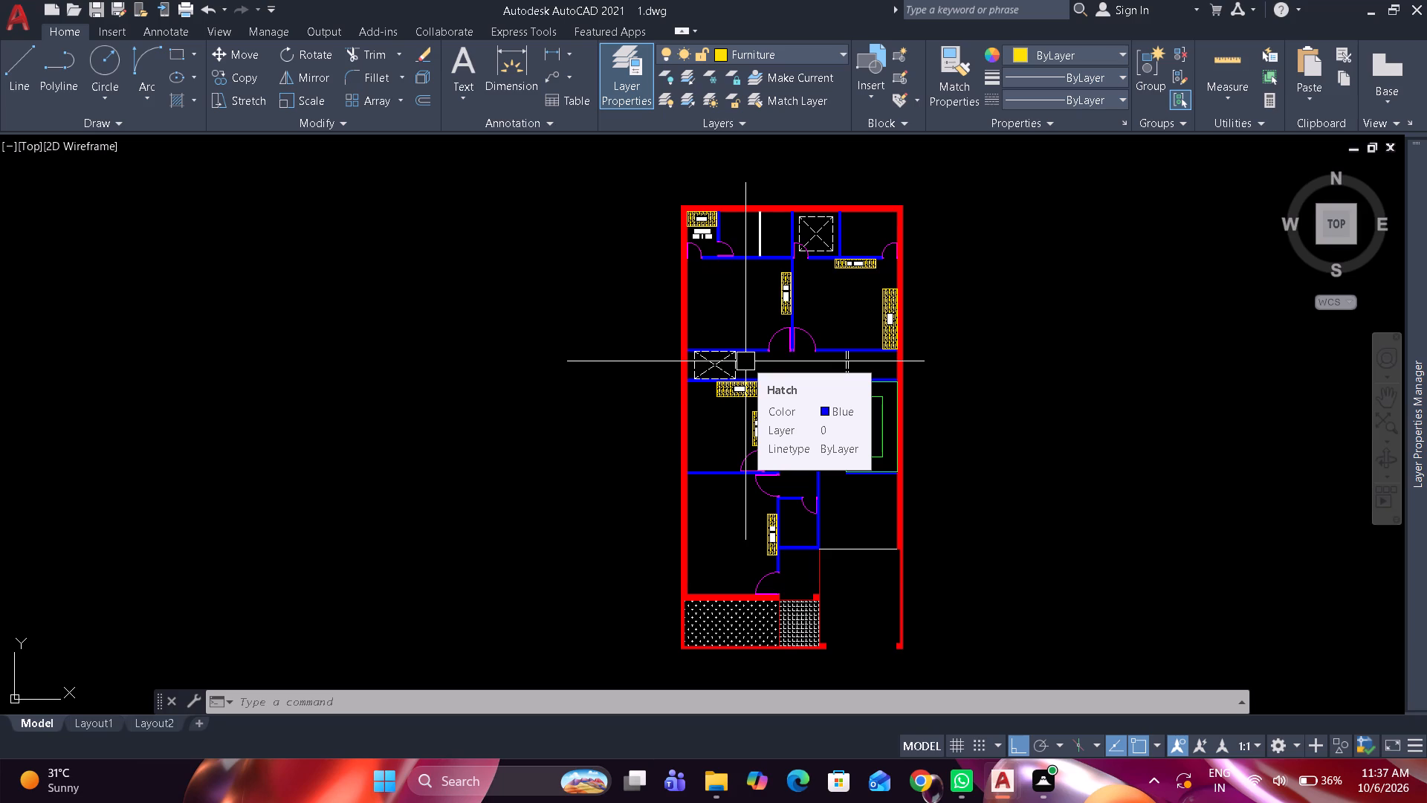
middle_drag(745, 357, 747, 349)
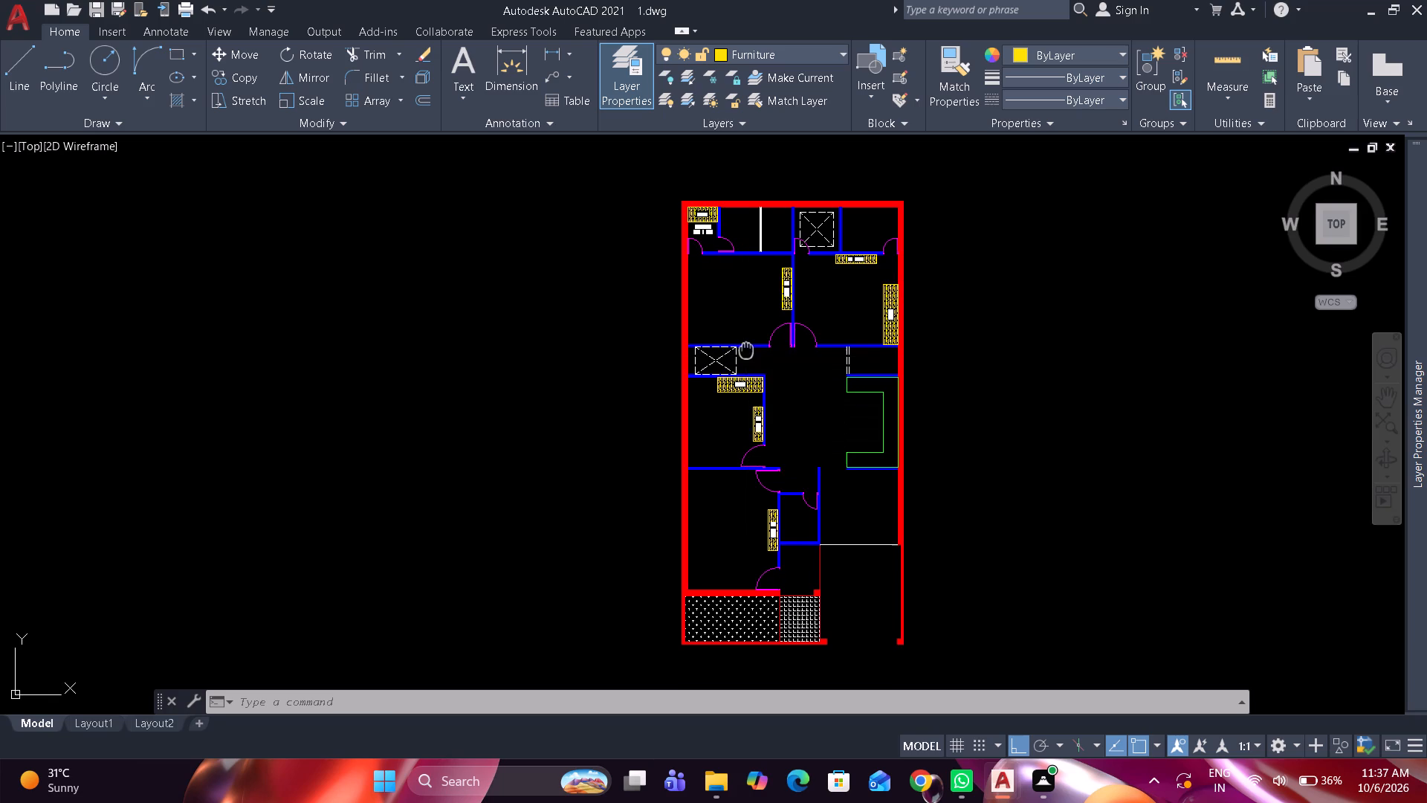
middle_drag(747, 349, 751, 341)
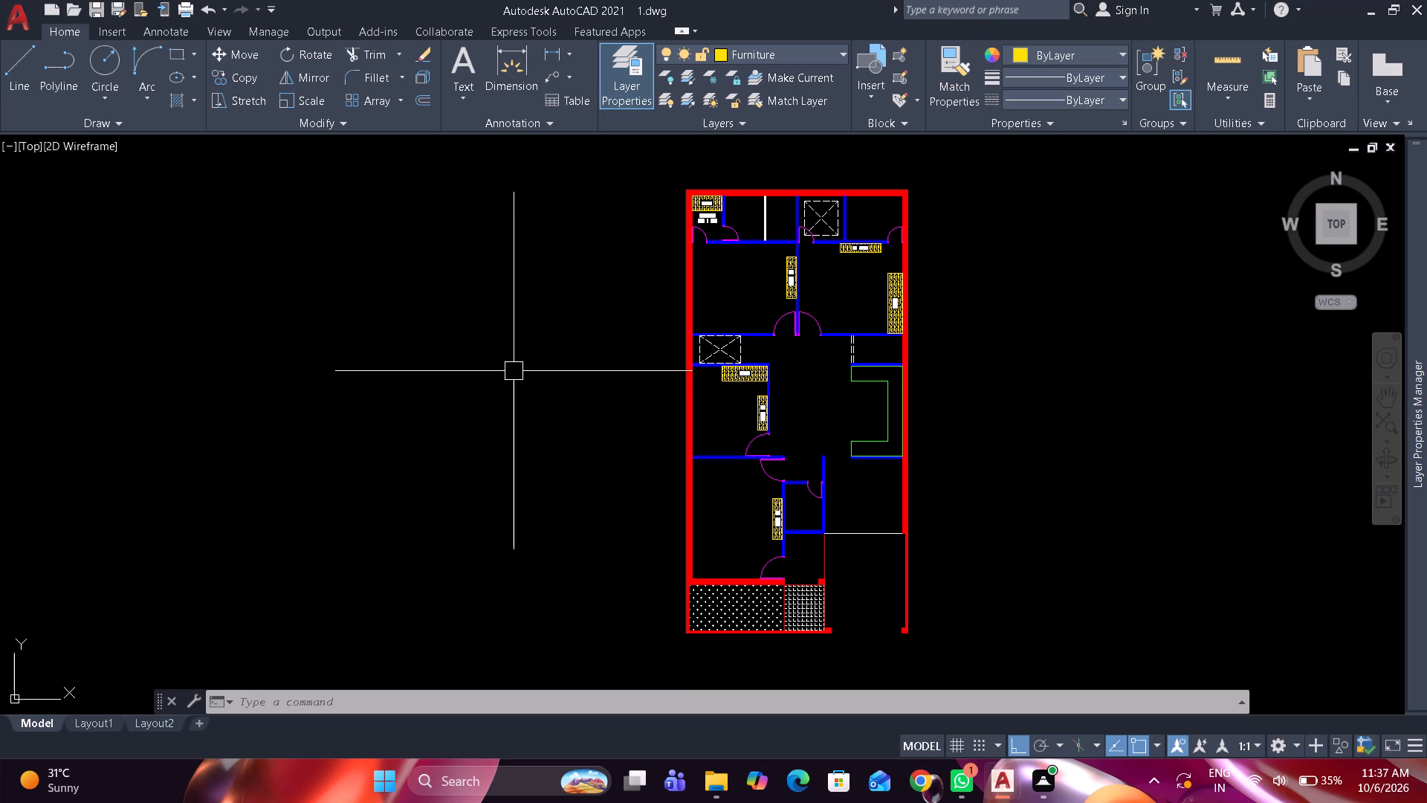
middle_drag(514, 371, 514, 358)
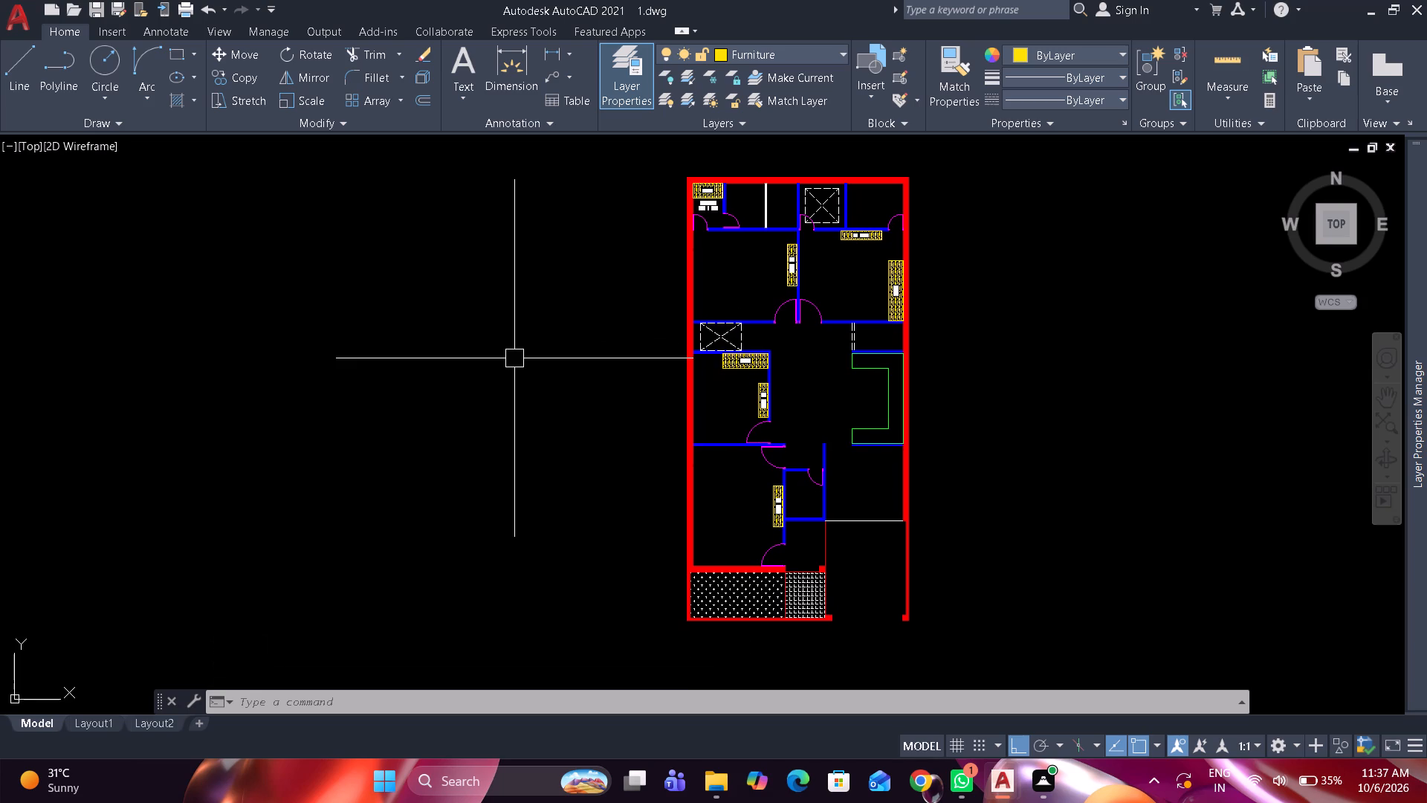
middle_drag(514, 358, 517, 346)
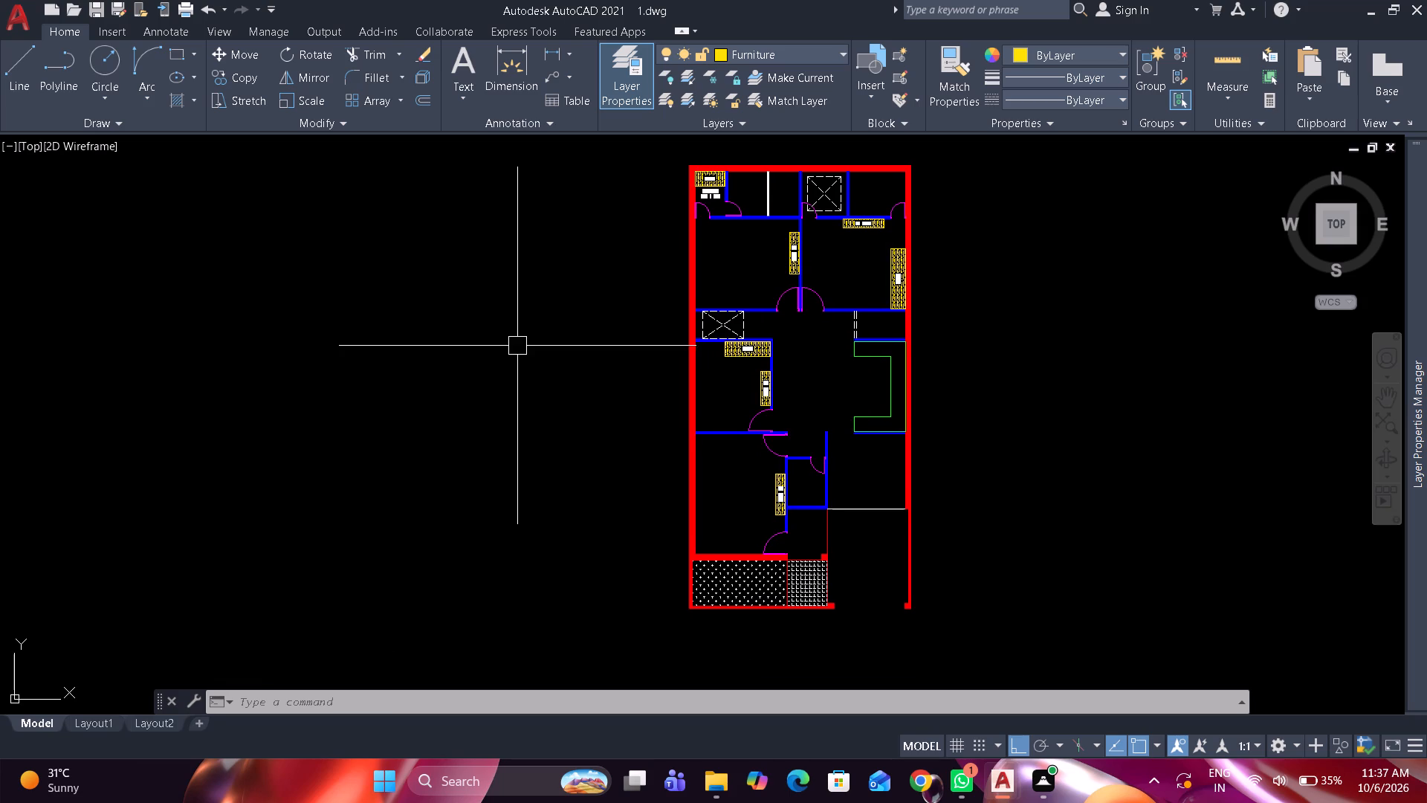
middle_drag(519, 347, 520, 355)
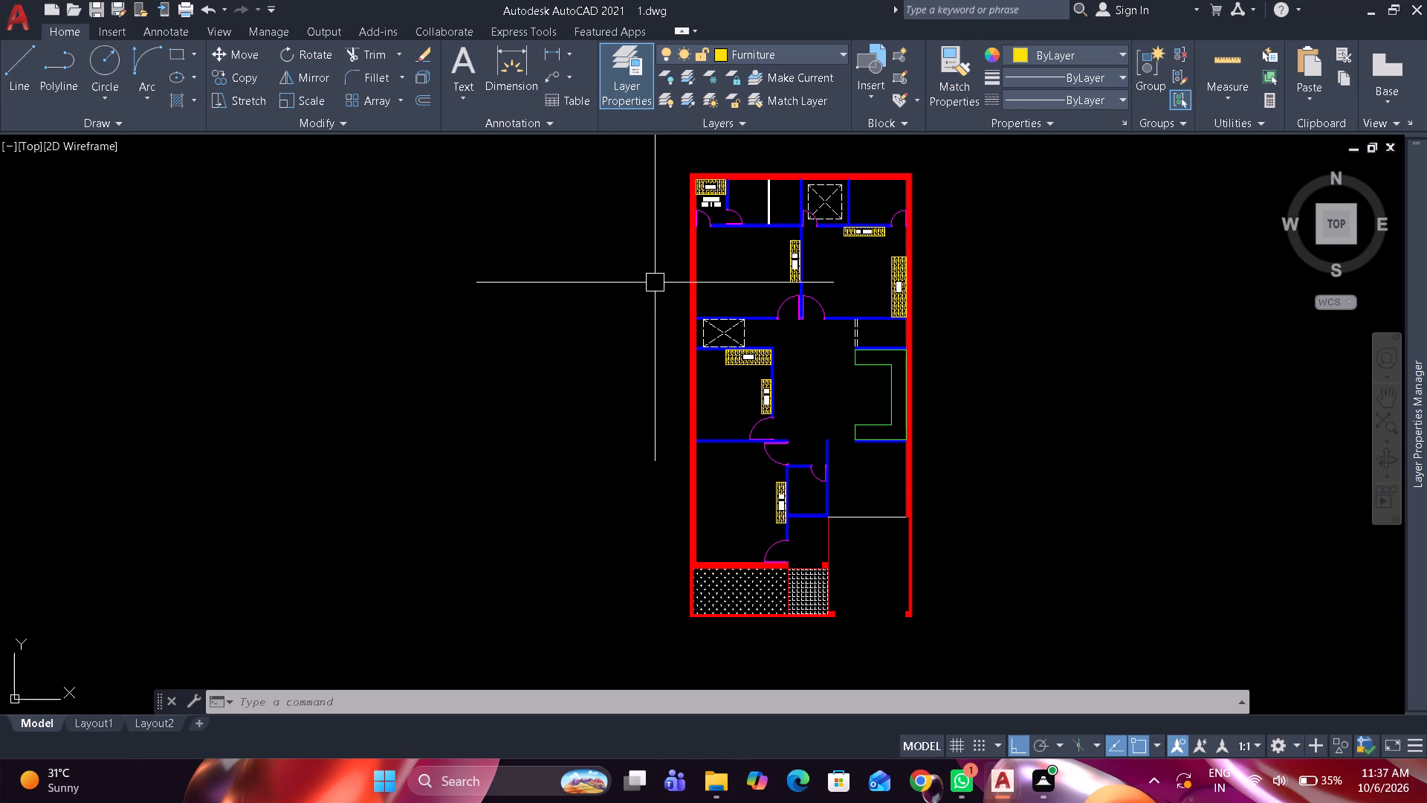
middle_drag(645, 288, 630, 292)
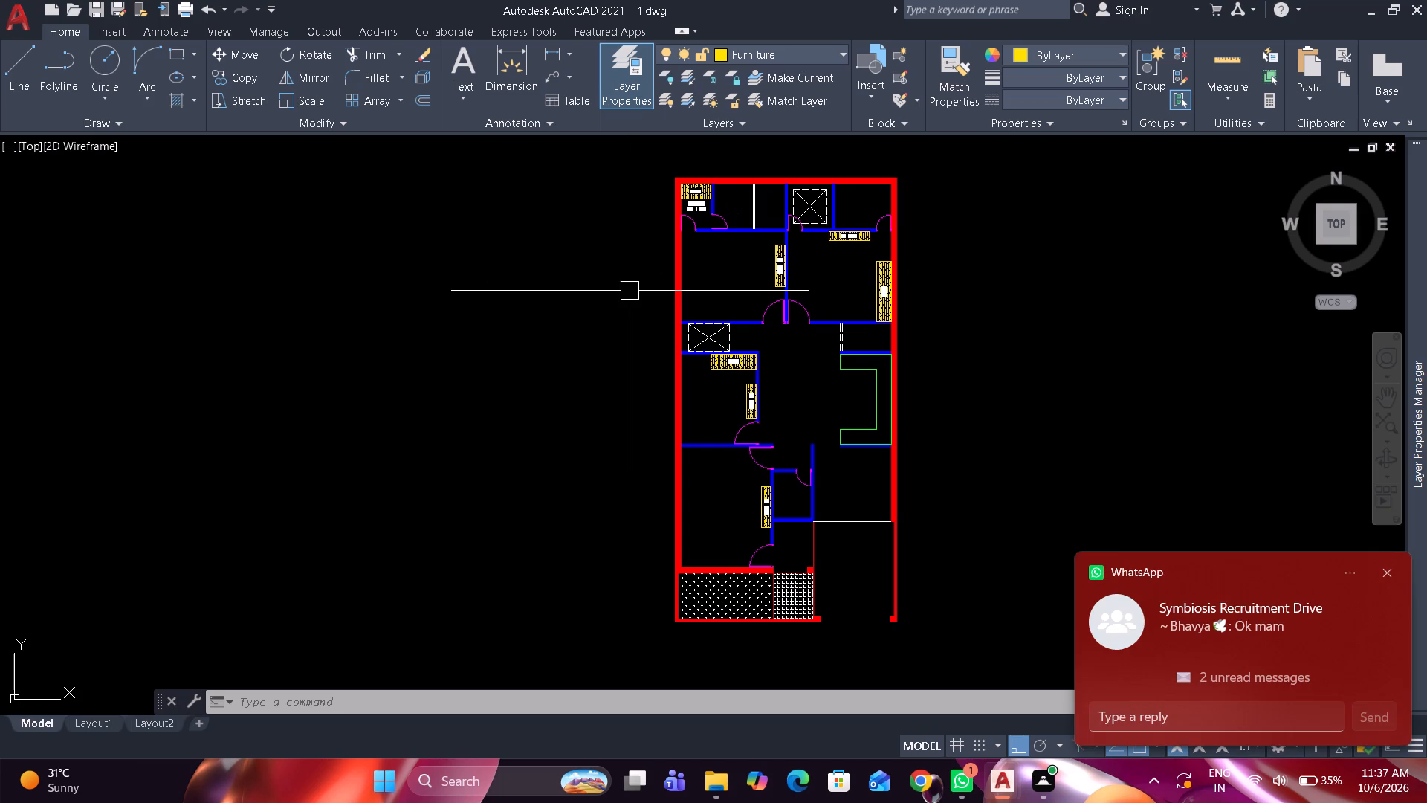
Dismiss the incoming chat notification covering the drawing.
click(1386, 572)
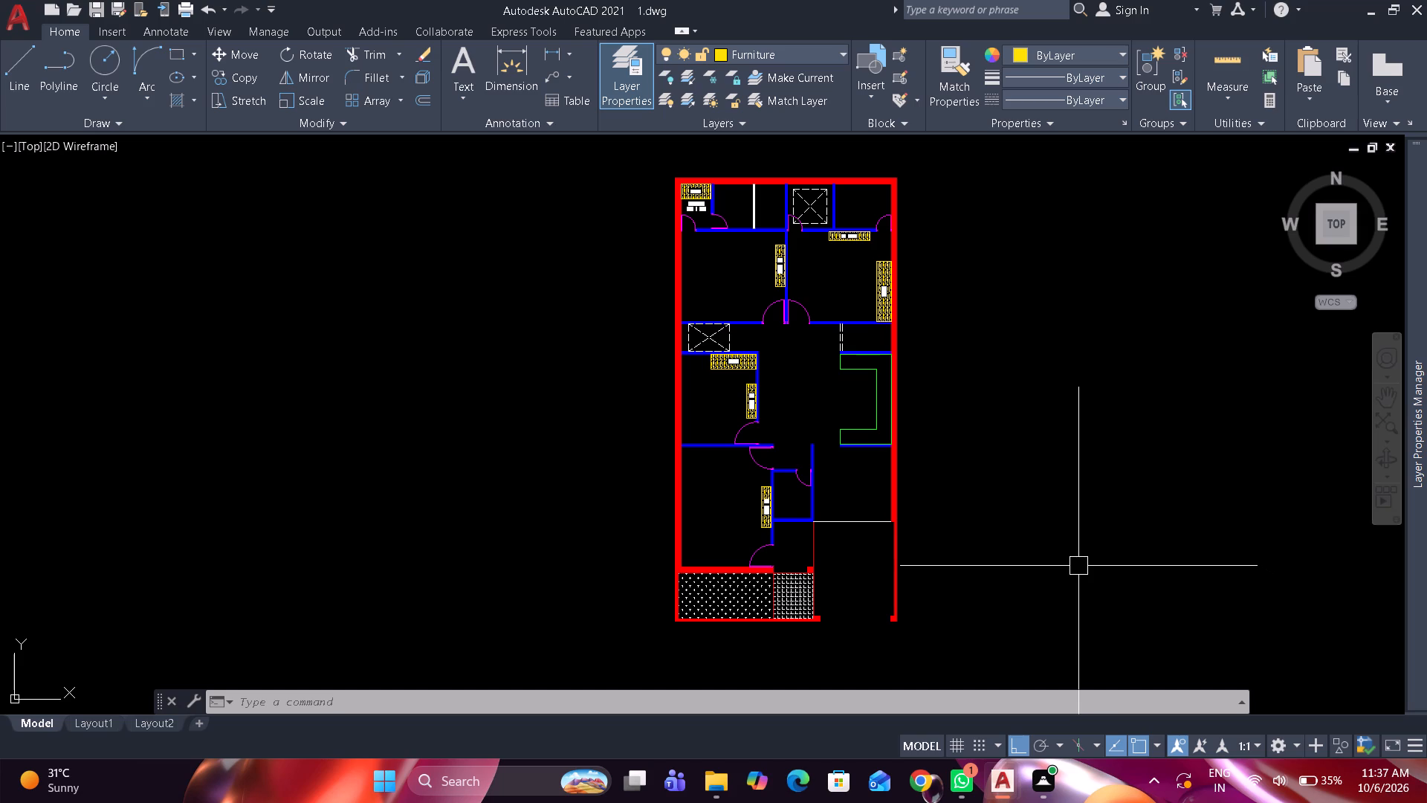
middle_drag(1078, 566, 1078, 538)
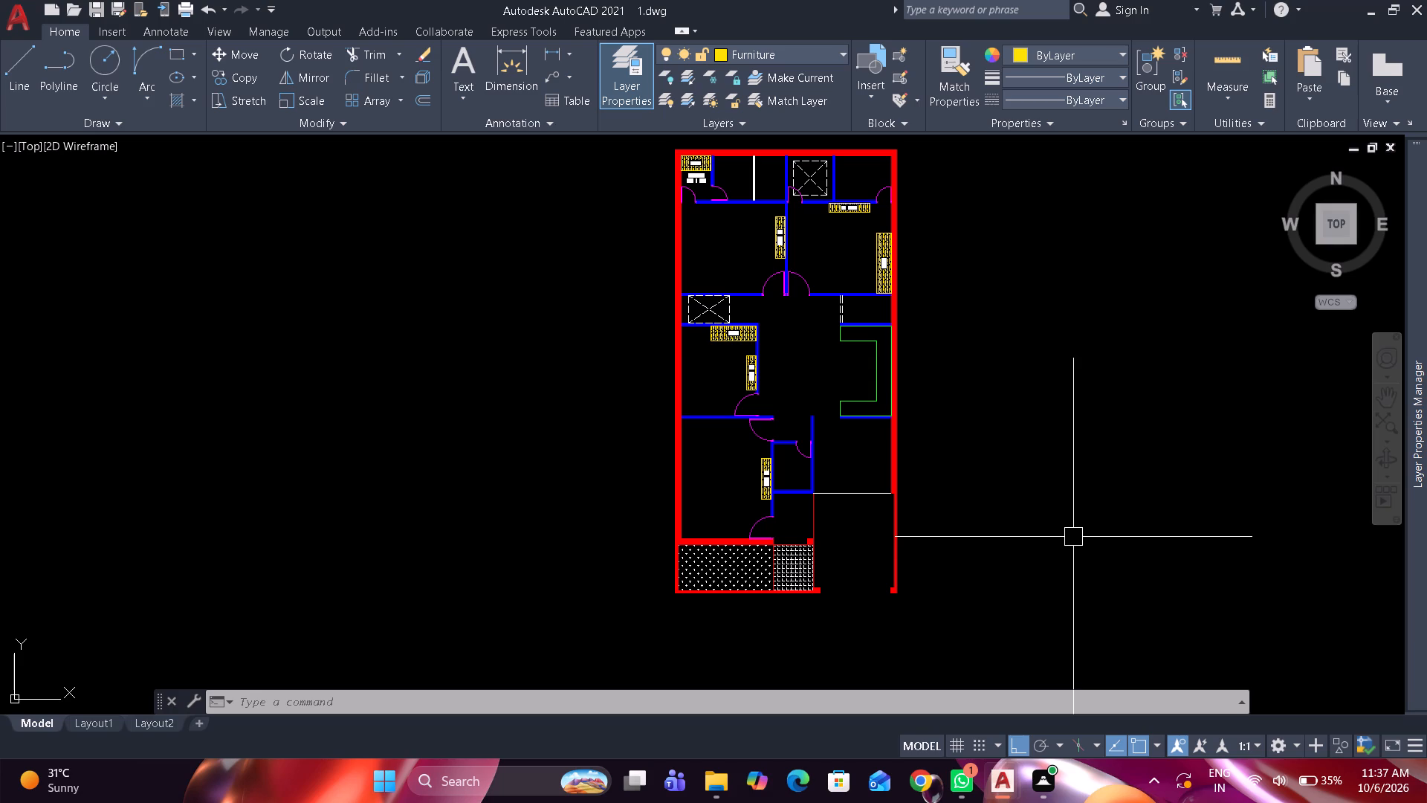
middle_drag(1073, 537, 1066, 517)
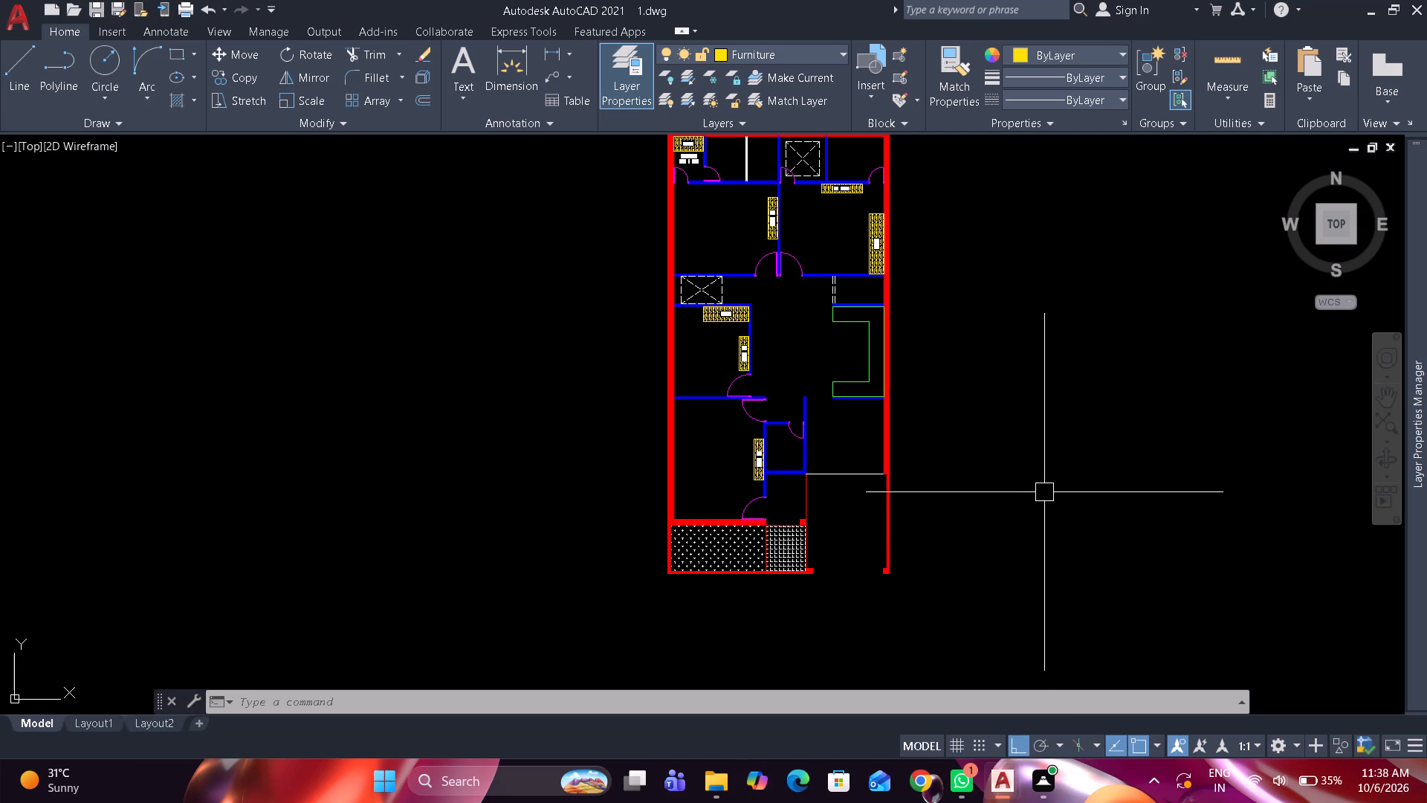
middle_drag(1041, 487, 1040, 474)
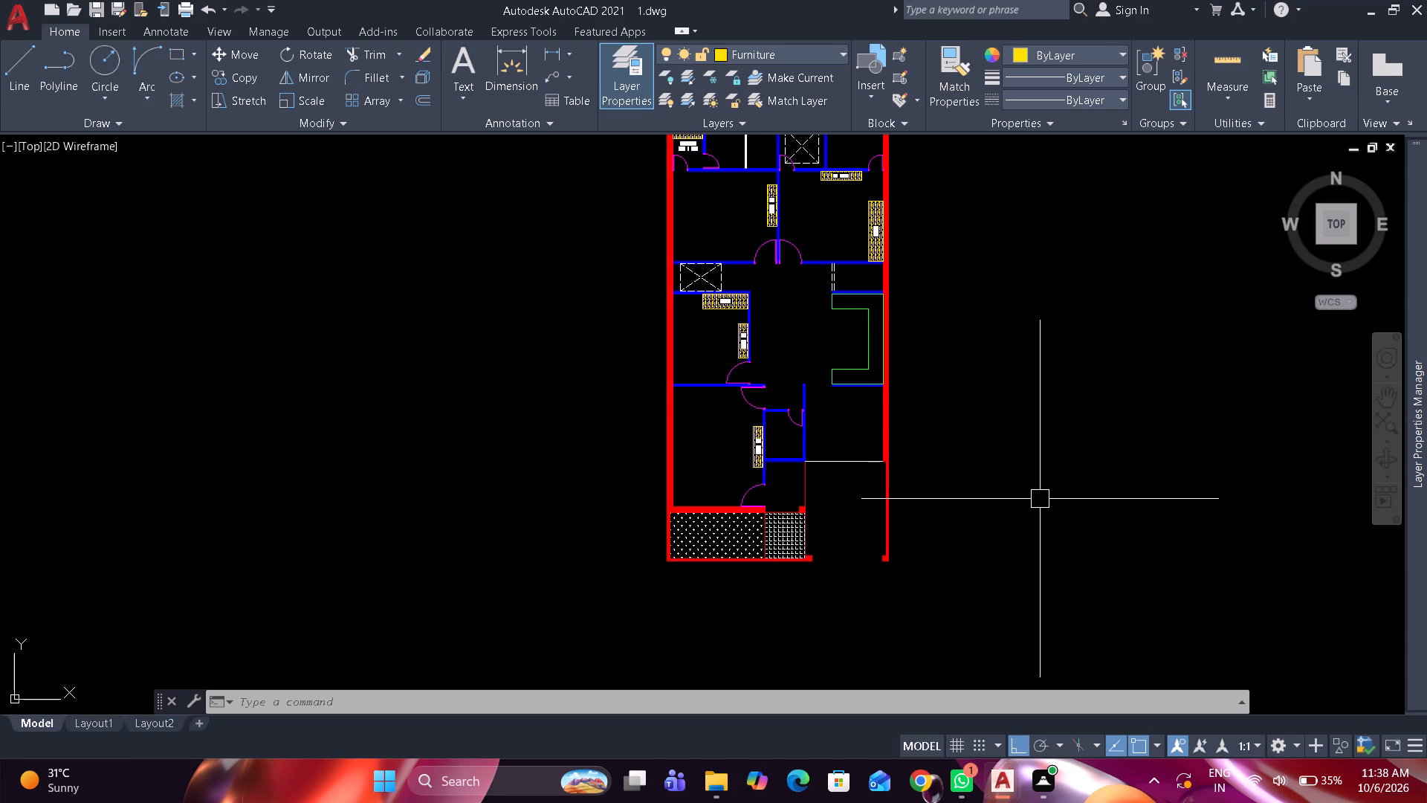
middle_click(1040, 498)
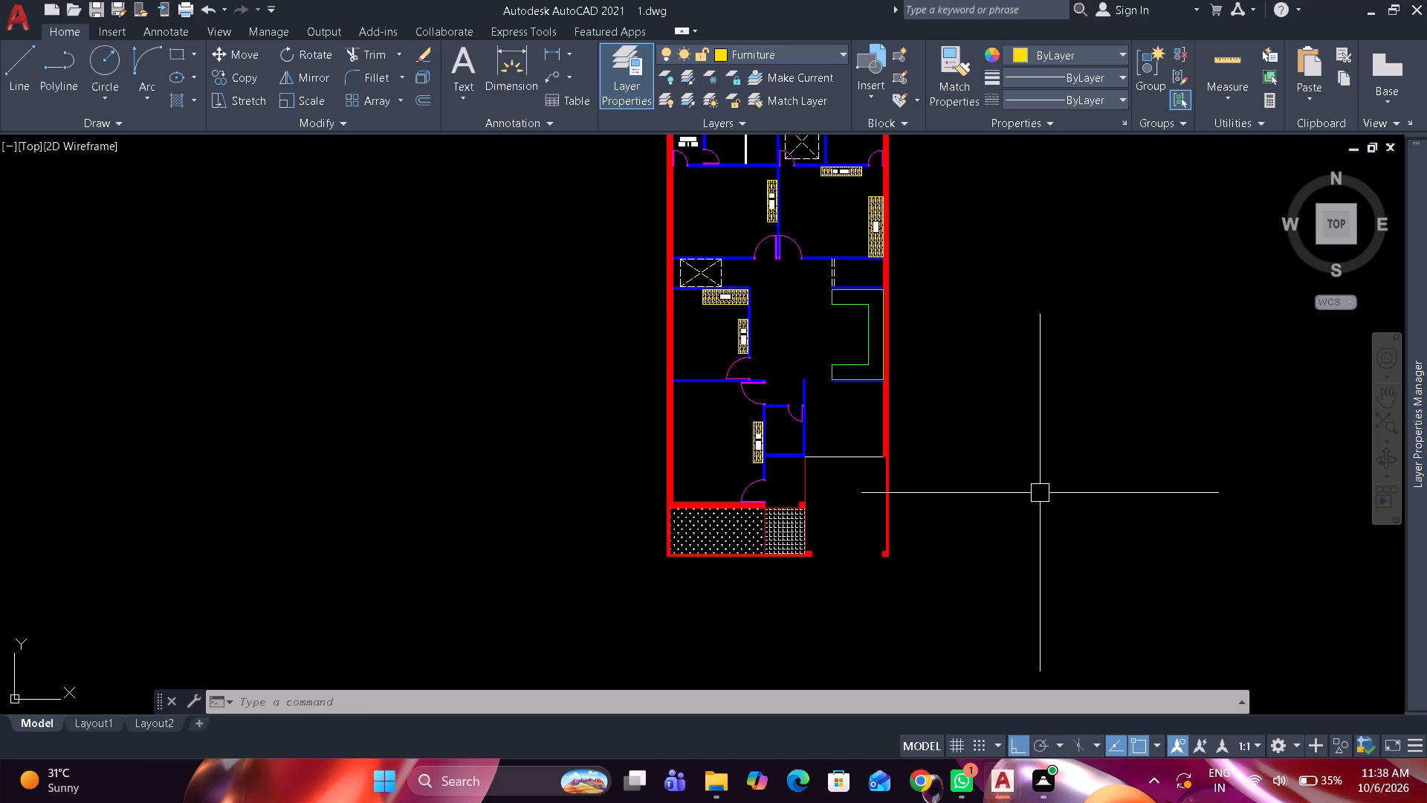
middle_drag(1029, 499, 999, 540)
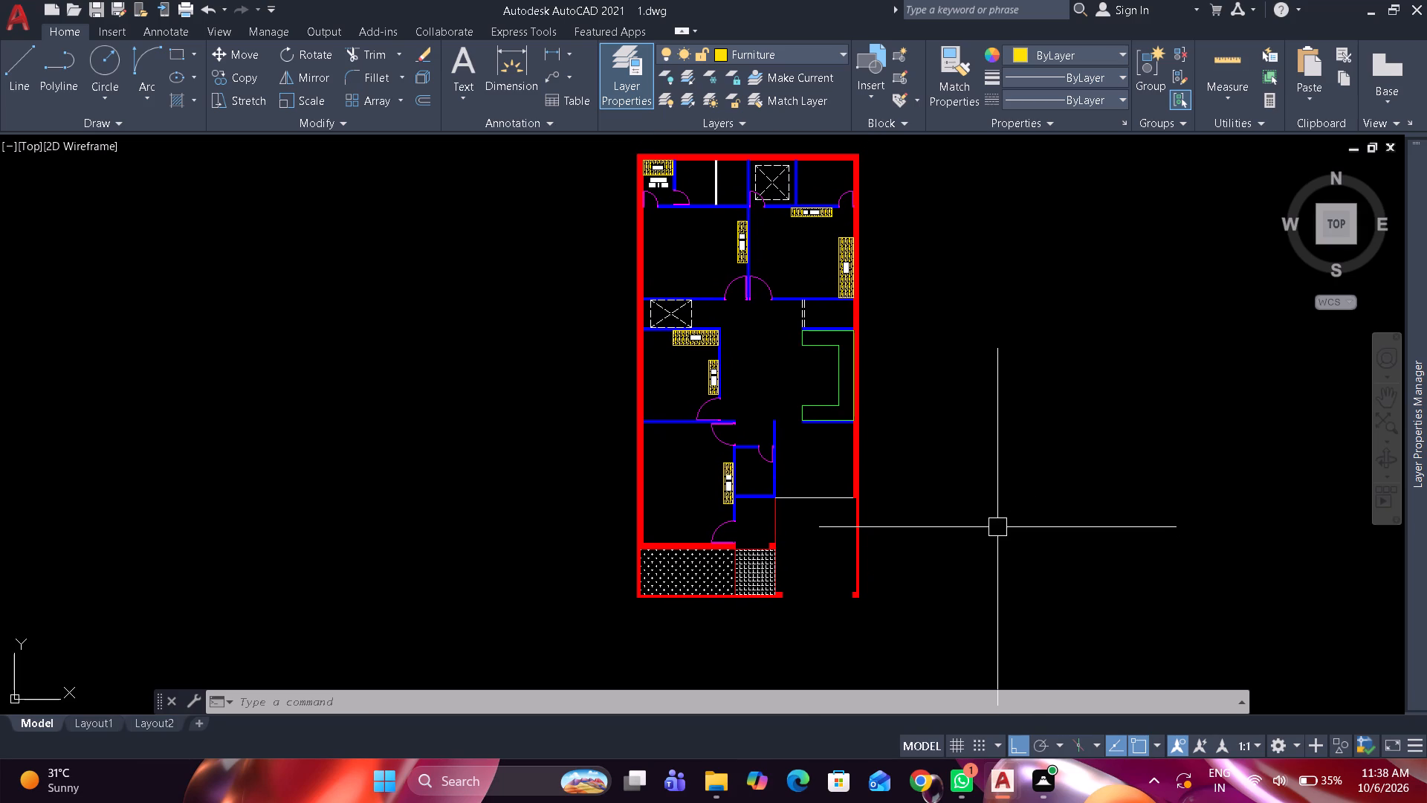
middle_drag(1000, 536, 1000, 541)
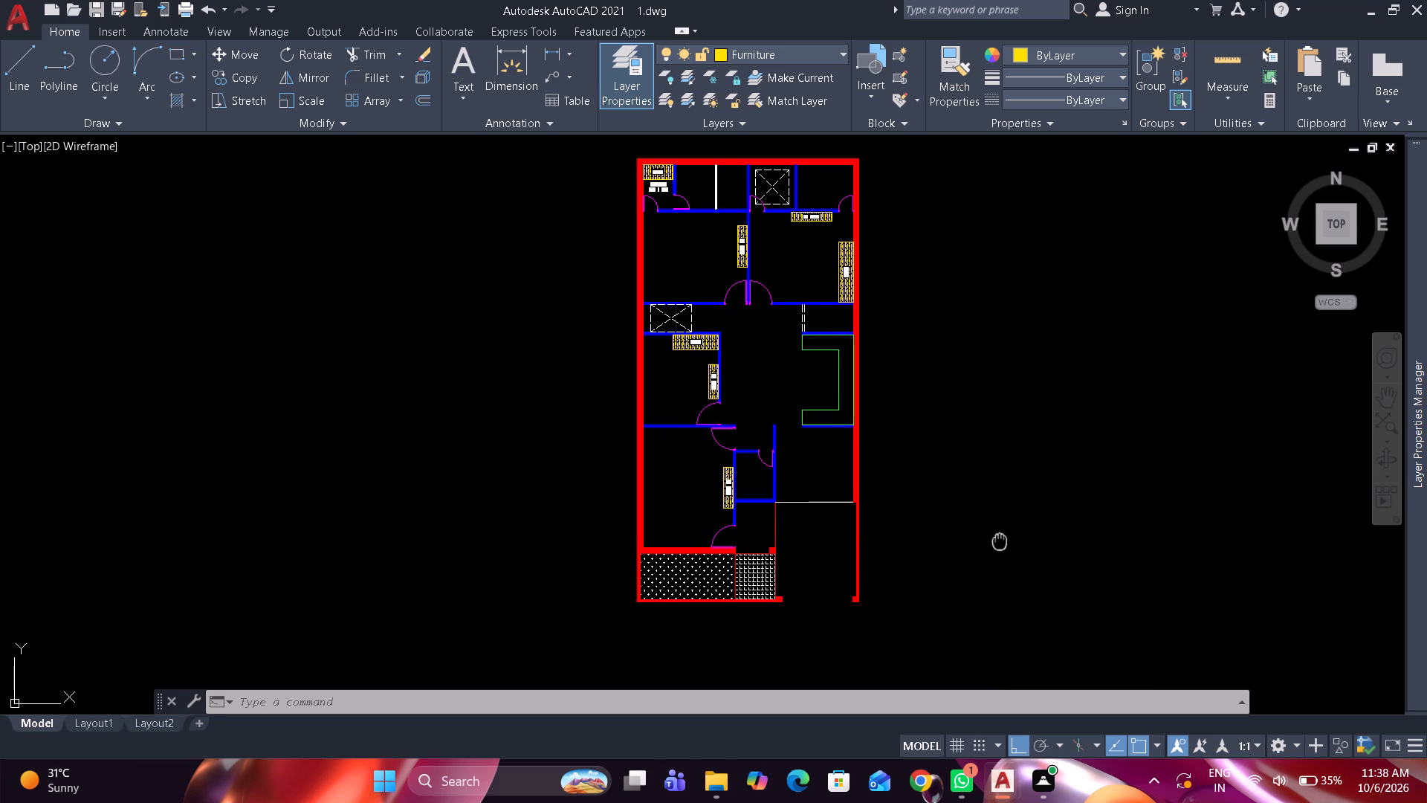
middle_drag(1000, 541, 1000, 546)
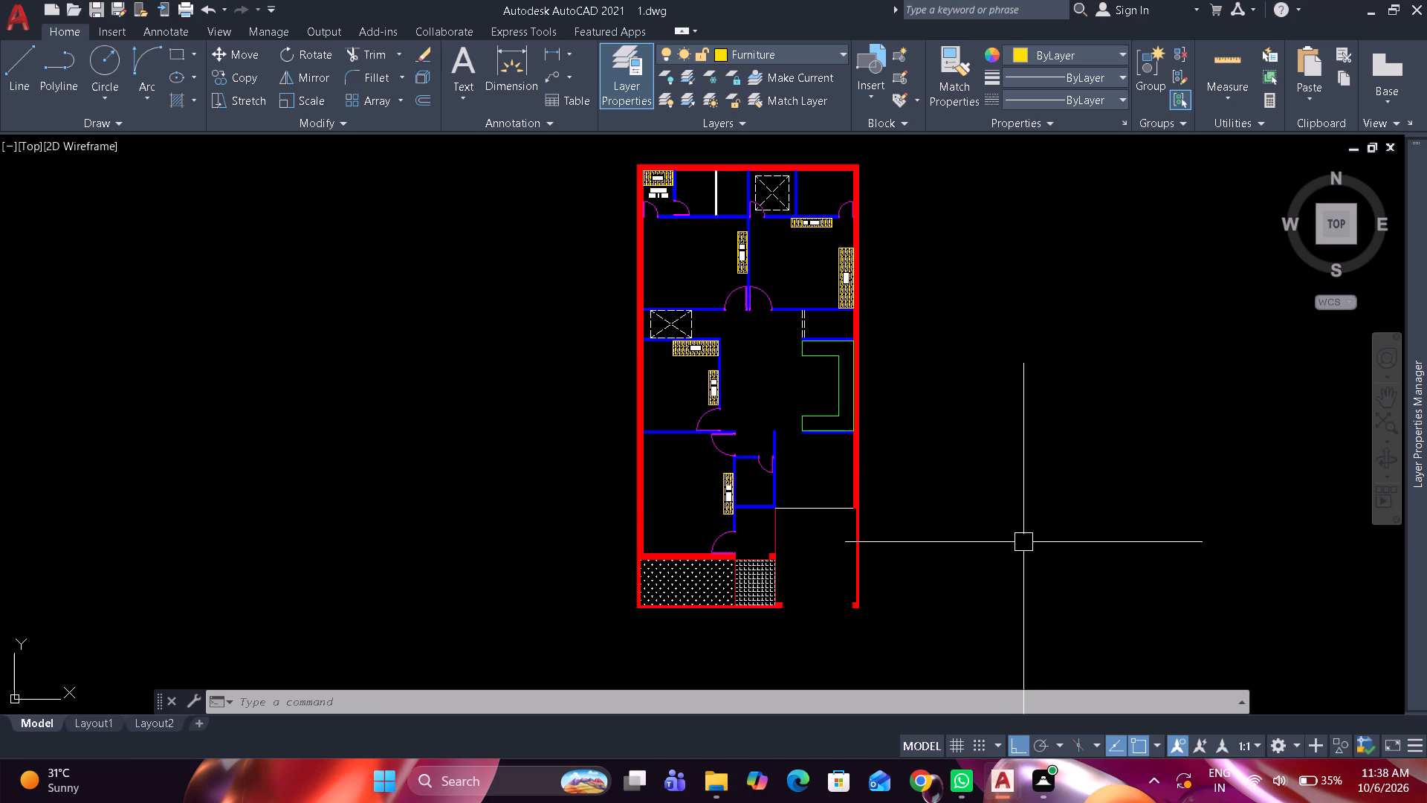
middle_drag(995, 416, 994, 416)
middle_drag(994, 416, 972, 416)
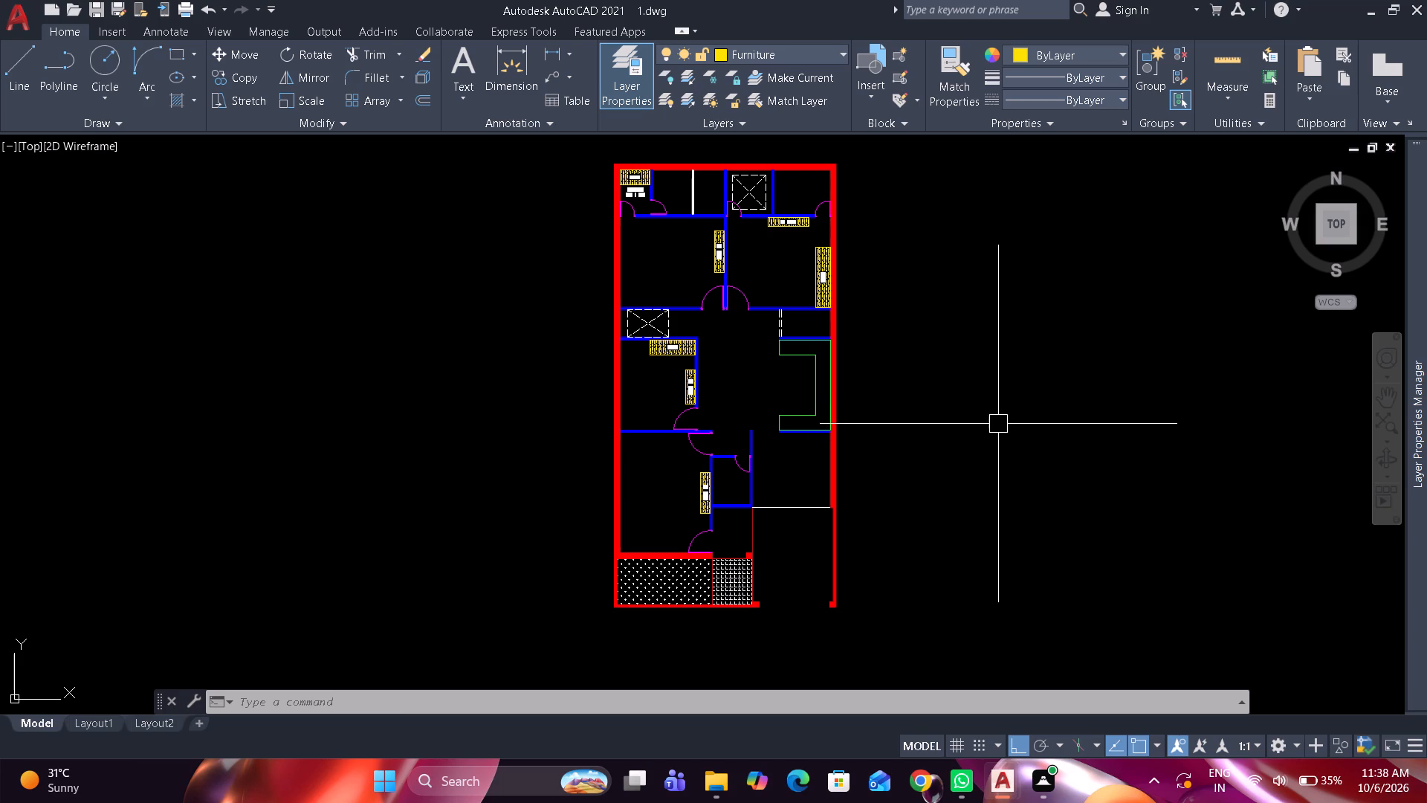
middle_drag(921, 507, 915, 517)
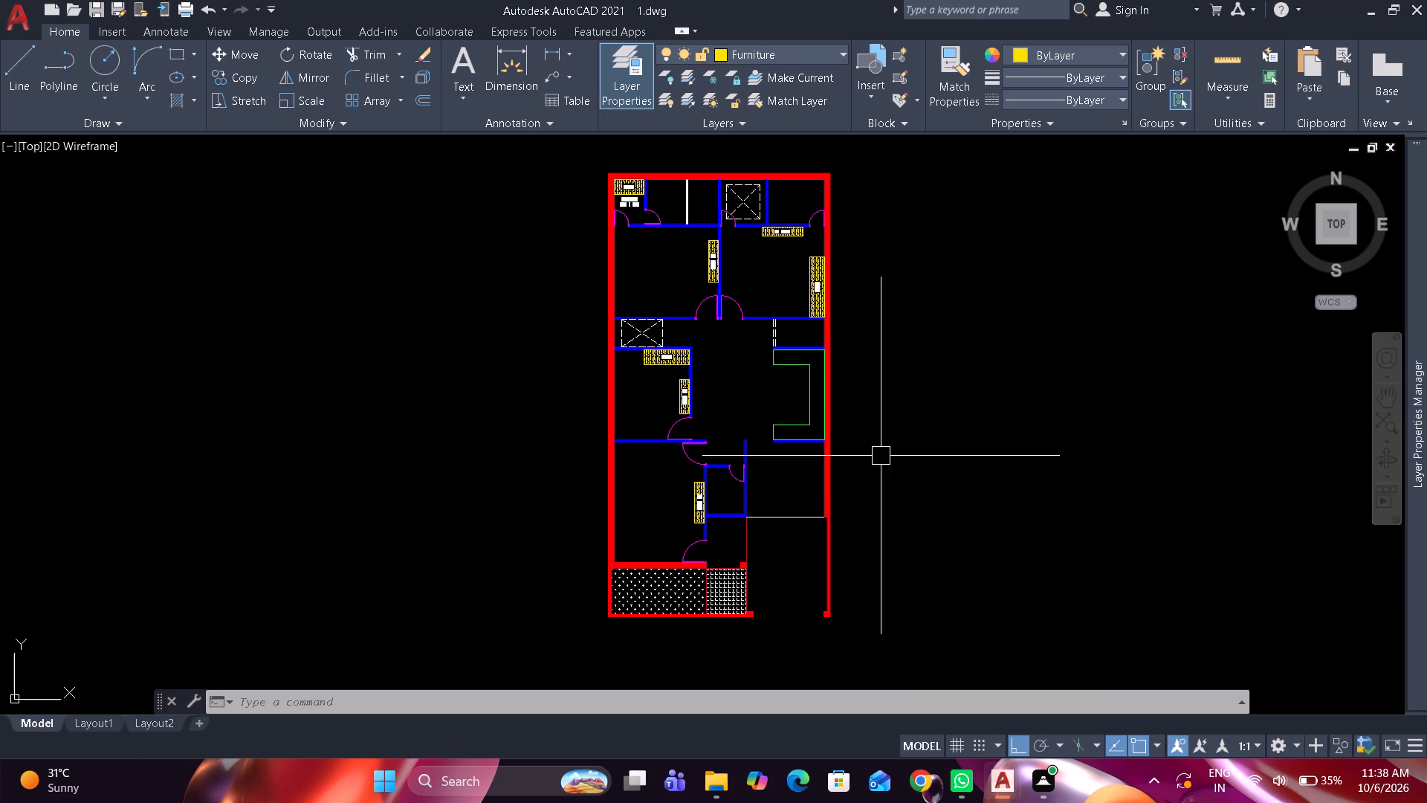
Copy the Dressing room's name and size label into the adjoining room, between the blue and white walls, with Ortho off.
scroll(642, 190, up, 5)
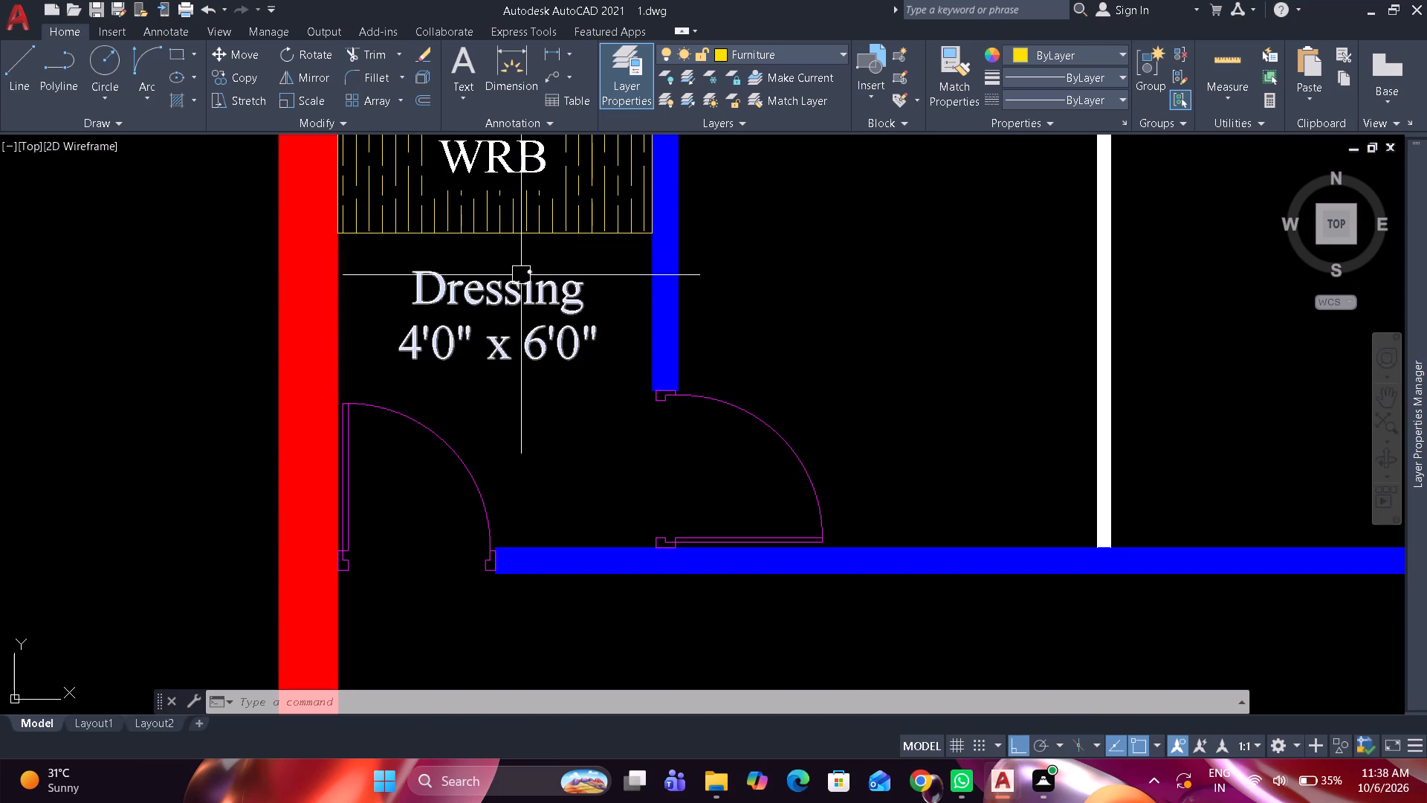
click(517, 280)
text(co)
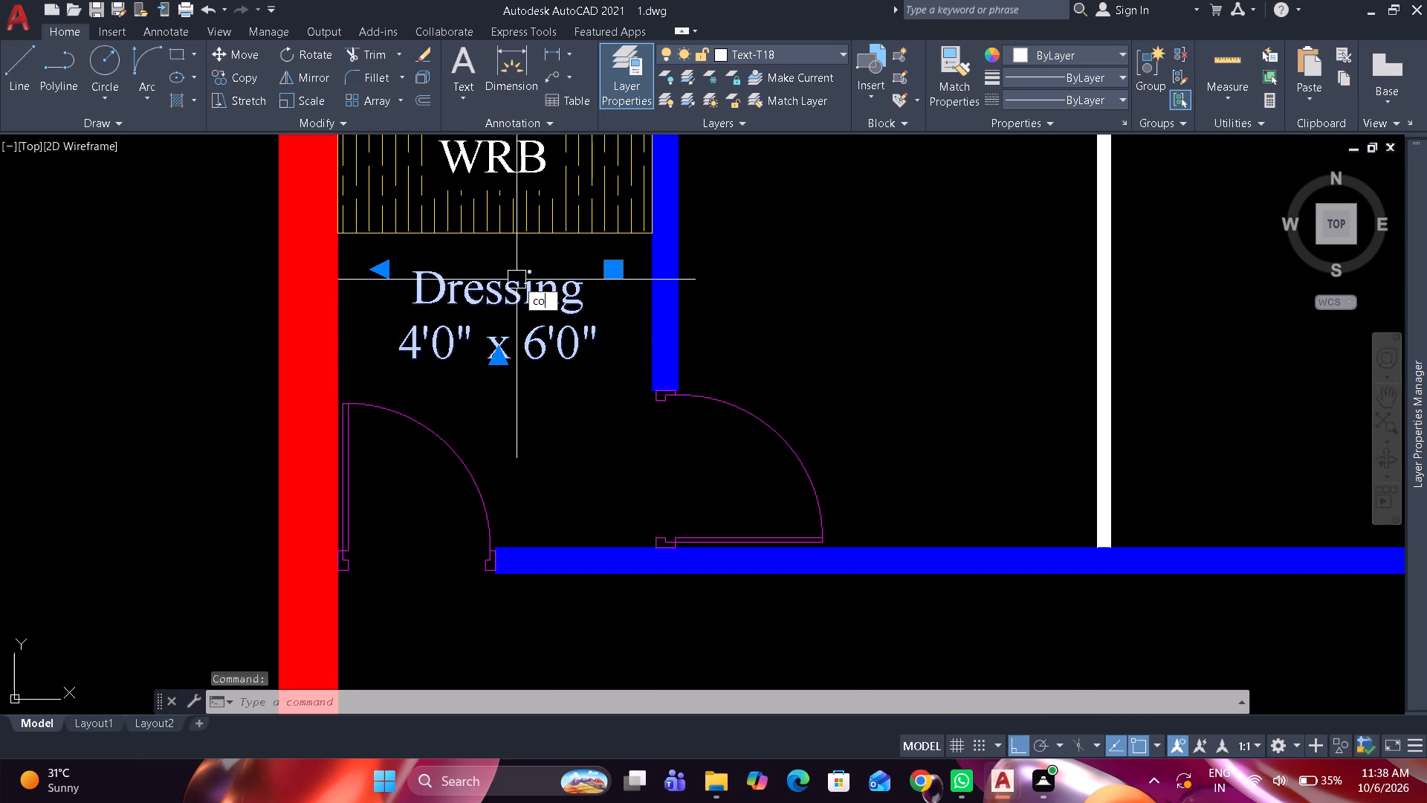
key(space)
click(504, 303)
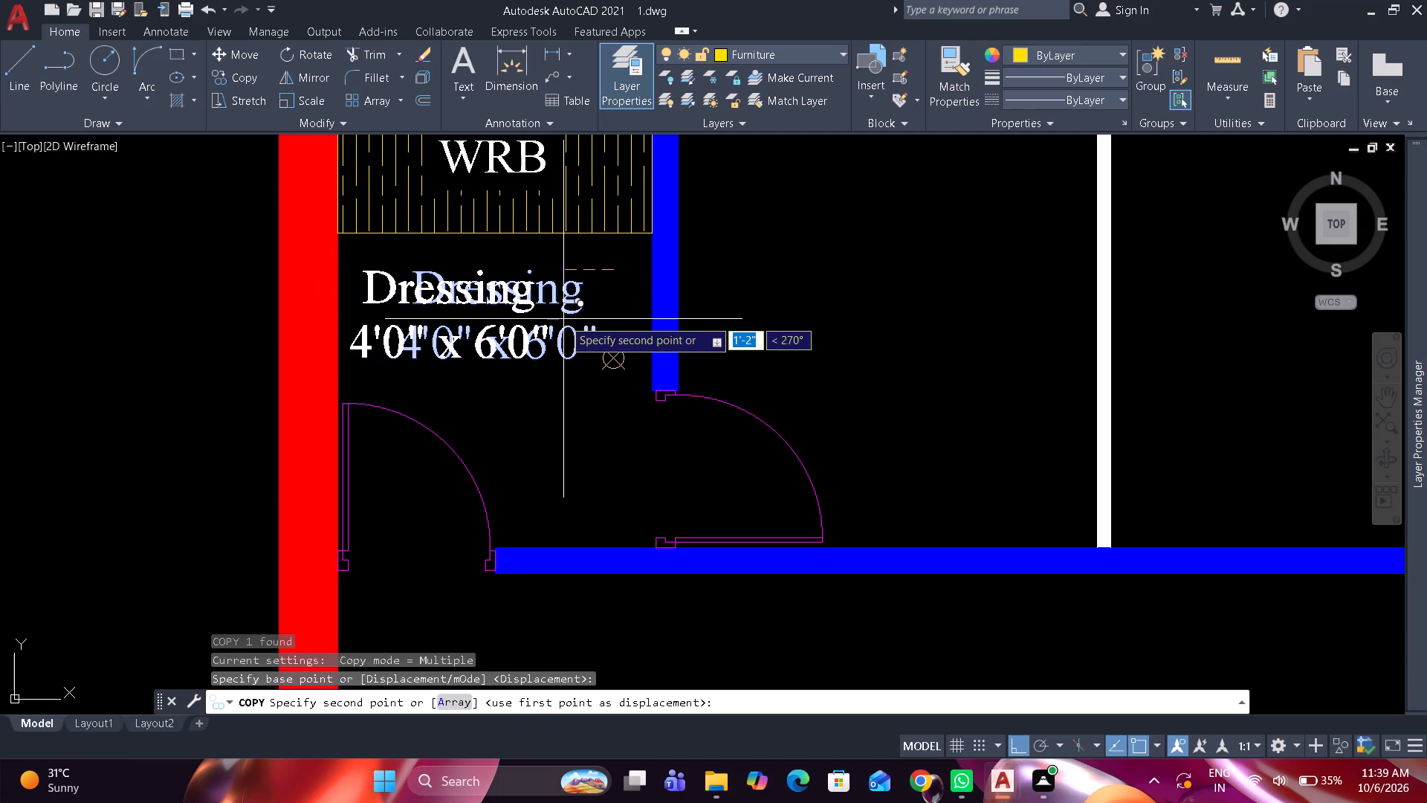
key(F8)
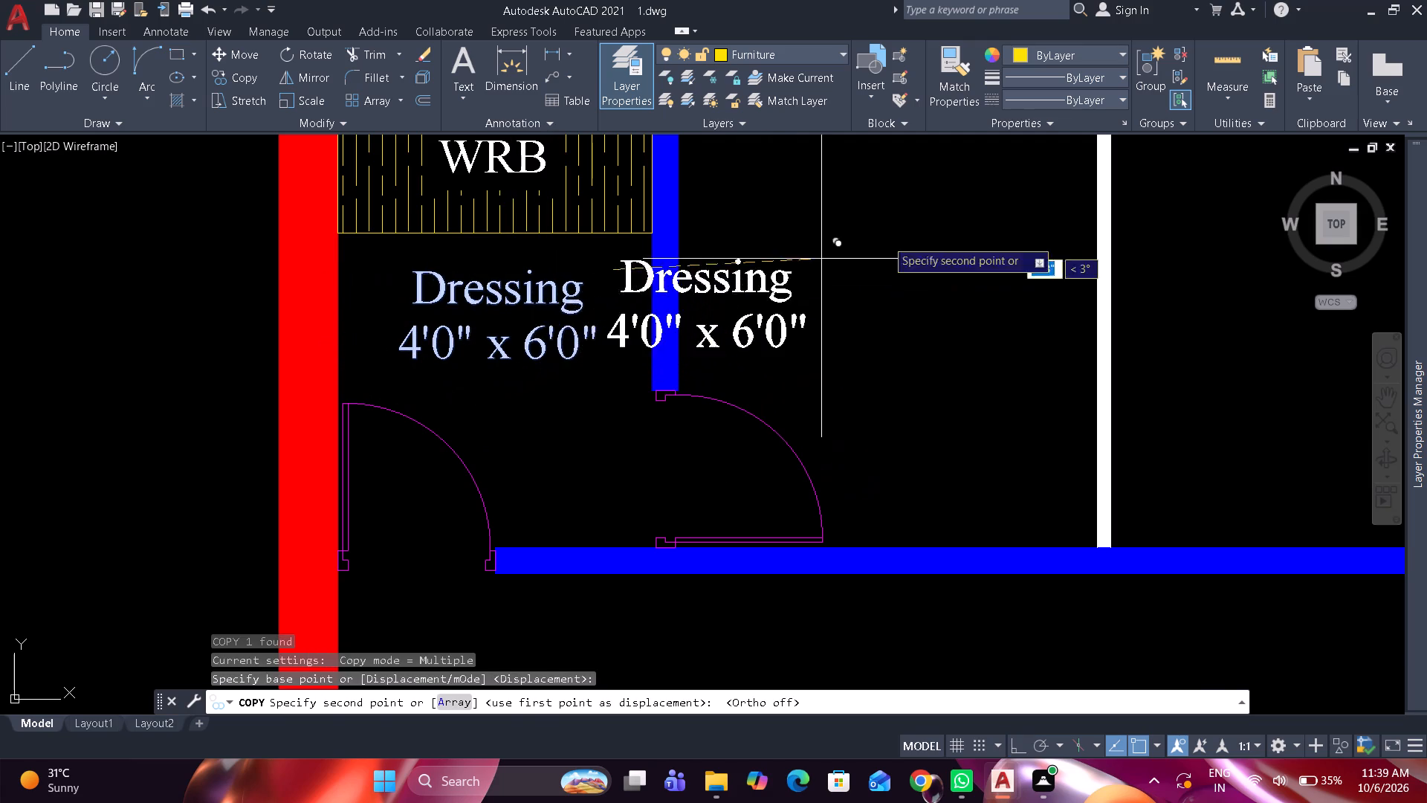
scroll(972, 218, down, 1)
middle_drag(972, 218, 787, 312)
scroll(795, 322, up, 1)
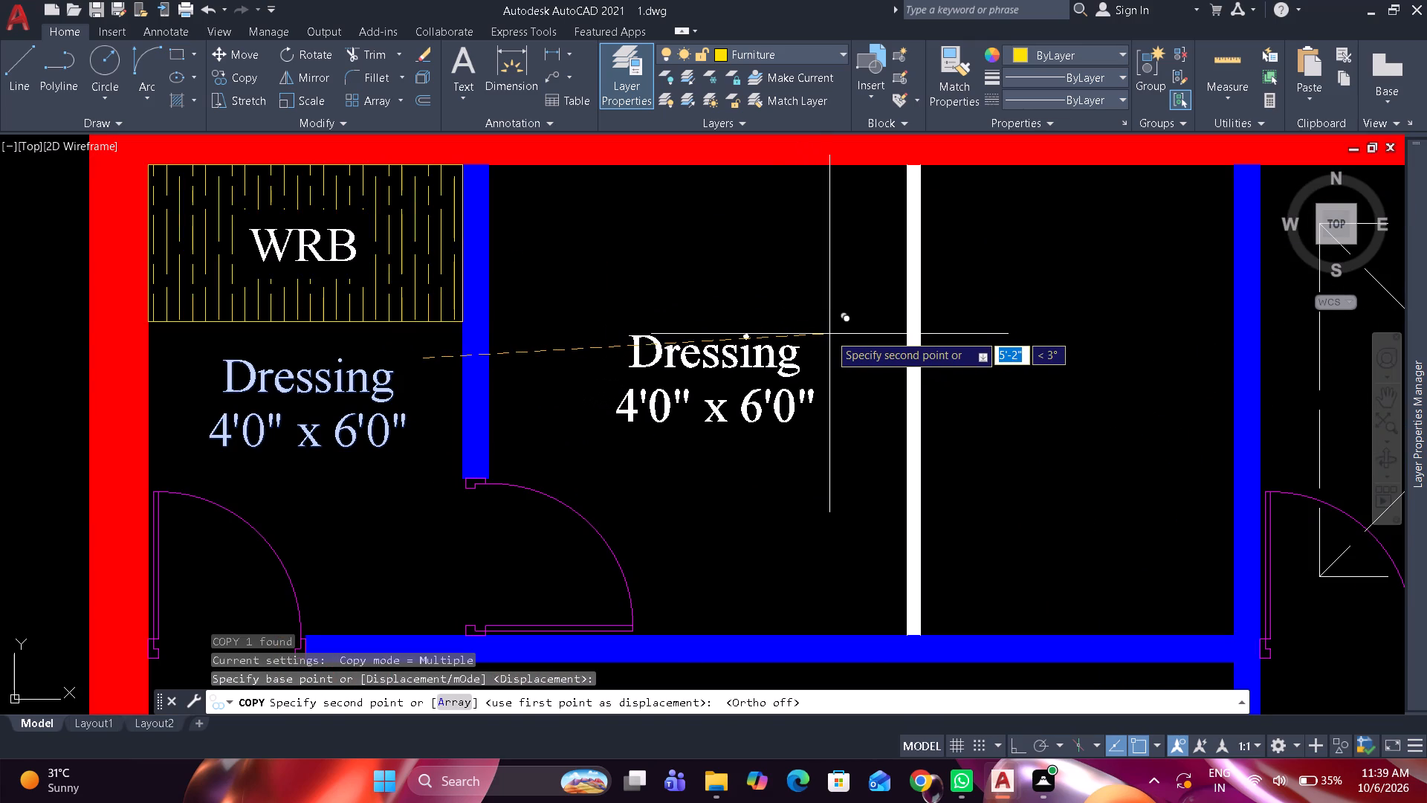
click(828, 343)
key(space)
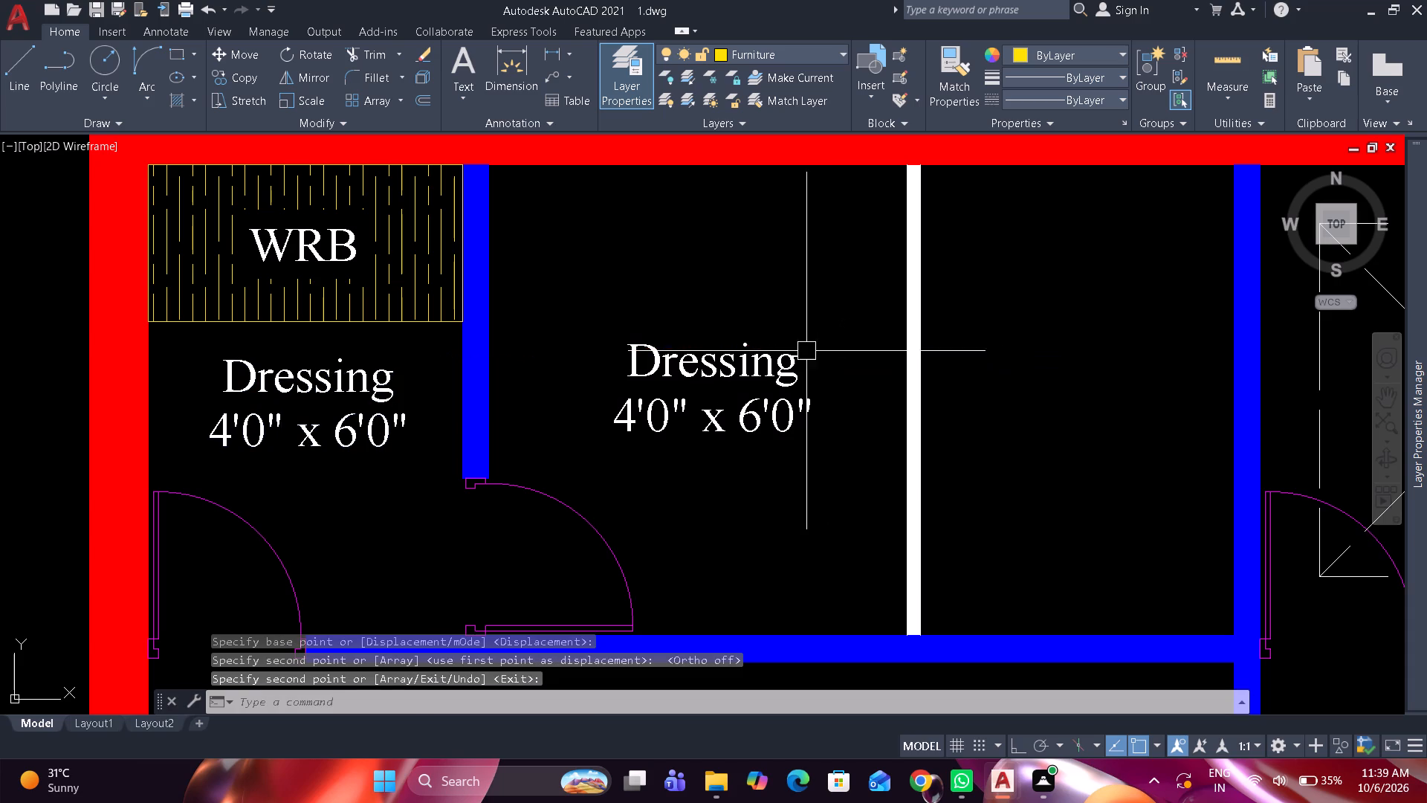
Replace the text of the copied Dressing label between the blue and white walls with the room name Washroom.
double_click(783, 362)
key(ctrl+a)
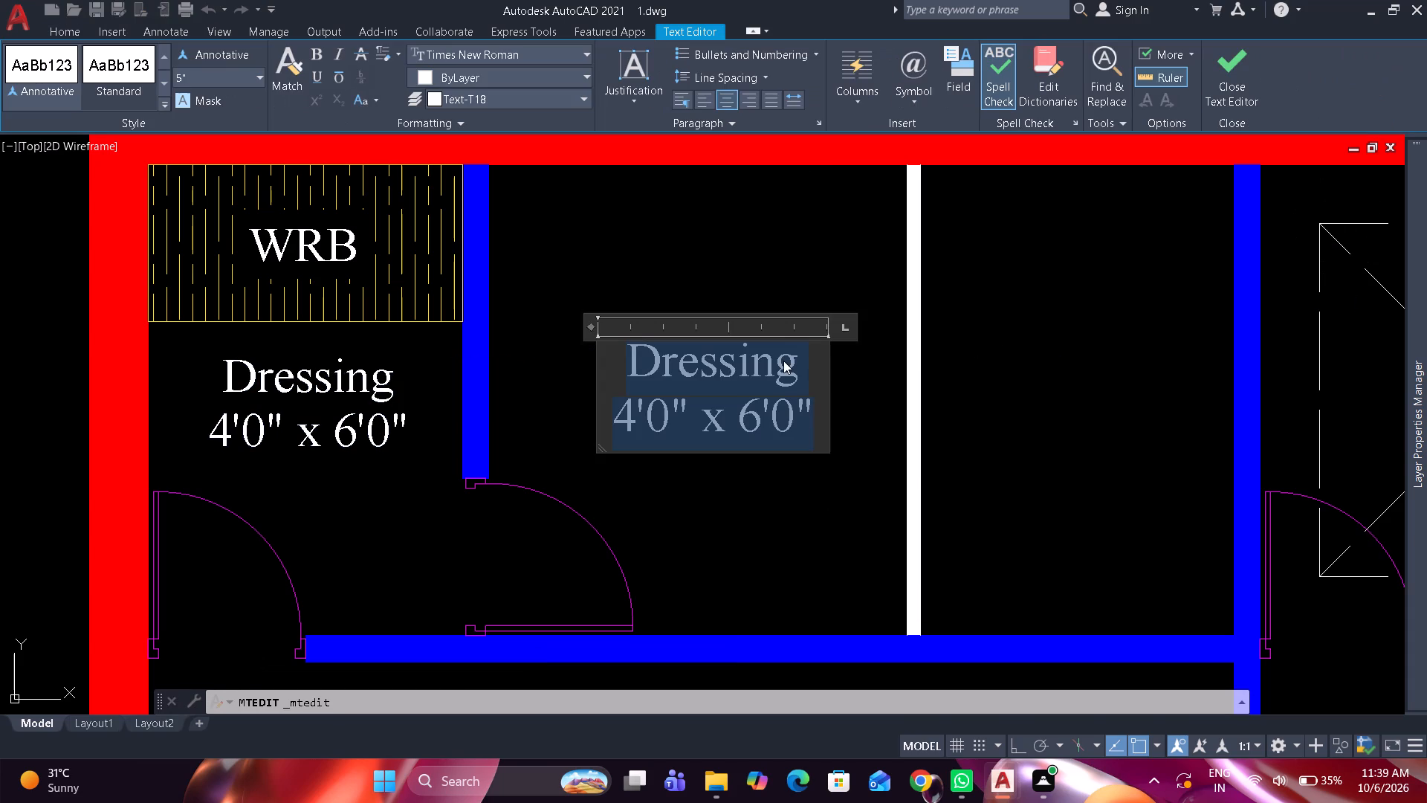
key(shift+w)
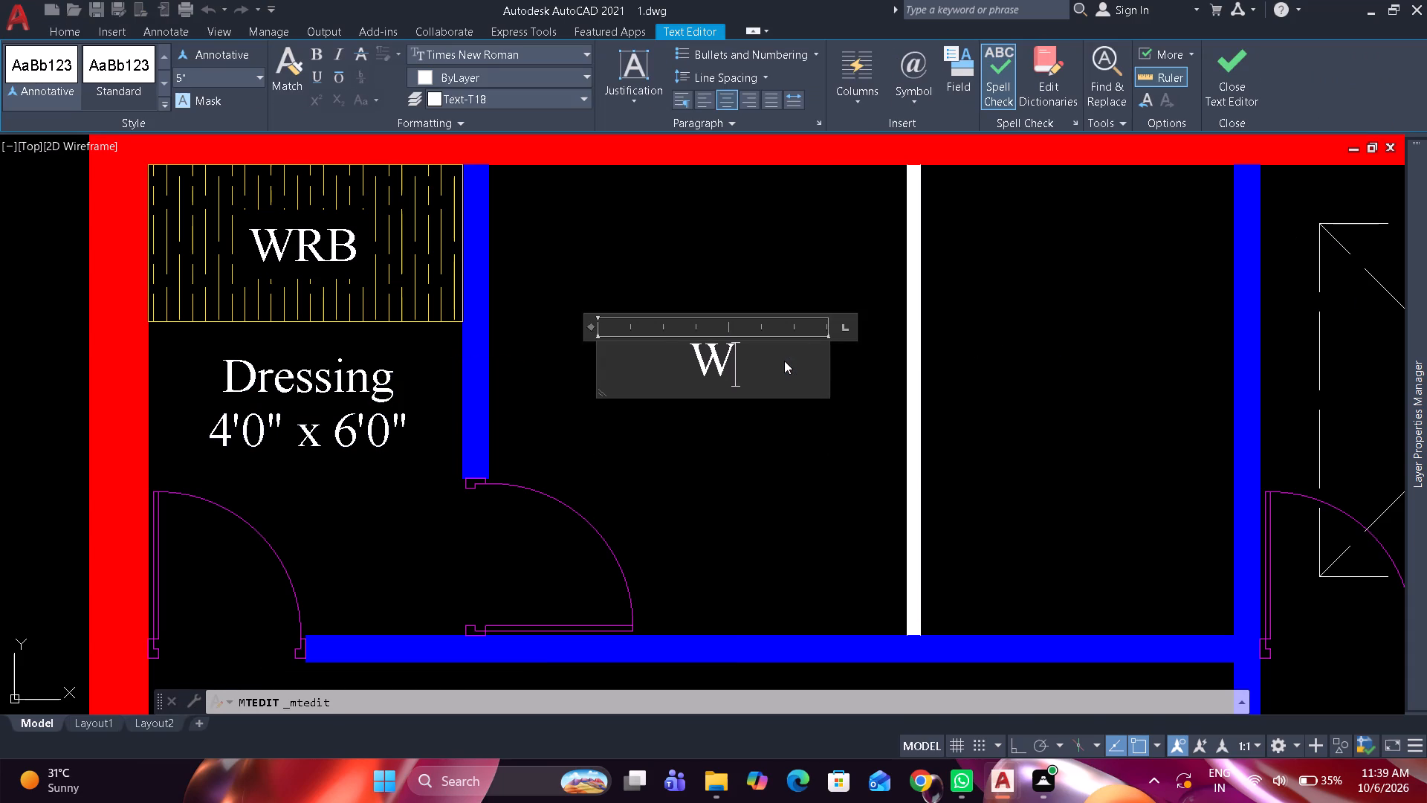
text(ash)
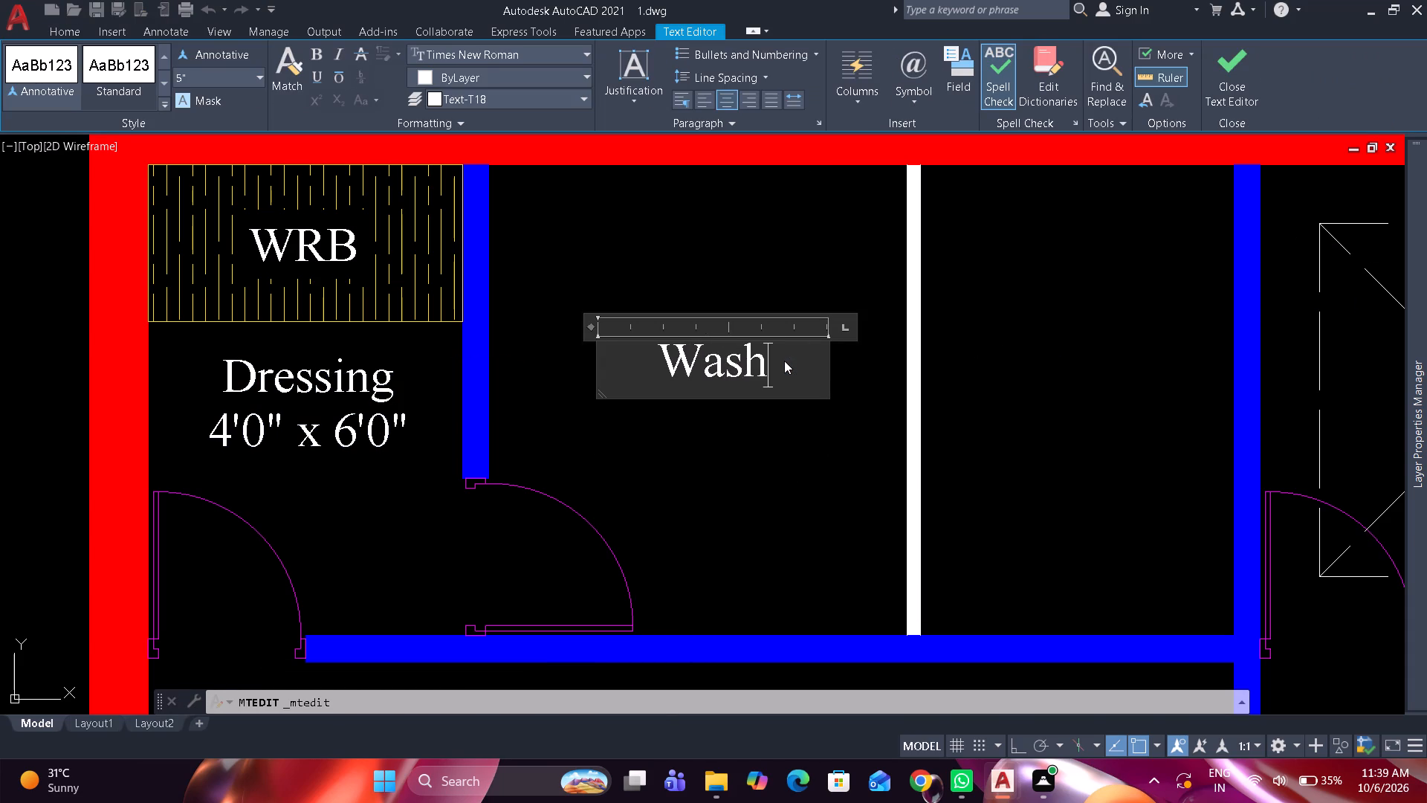
key(space)
text(Room)
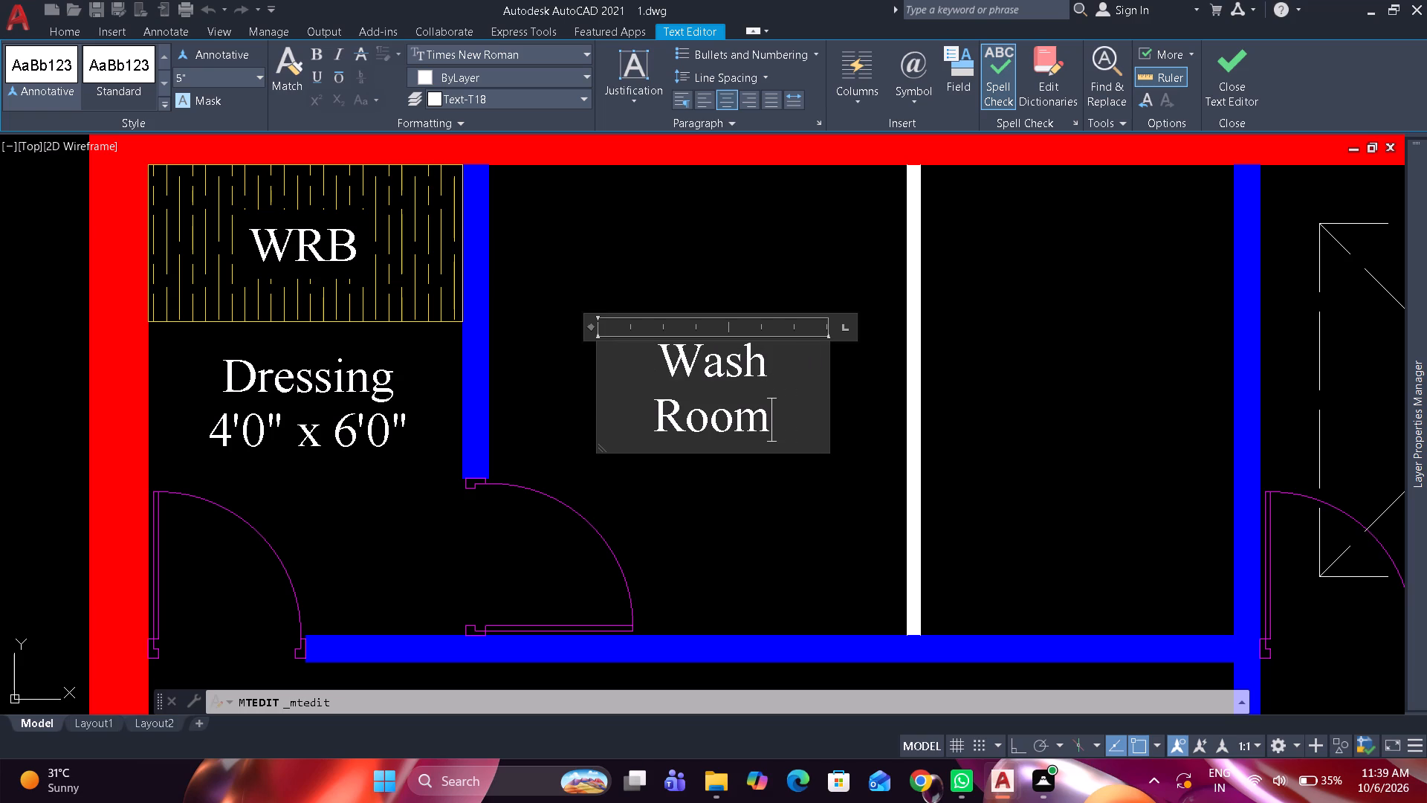
click(650, 419)
key(BackSpace)
click(741, 369)
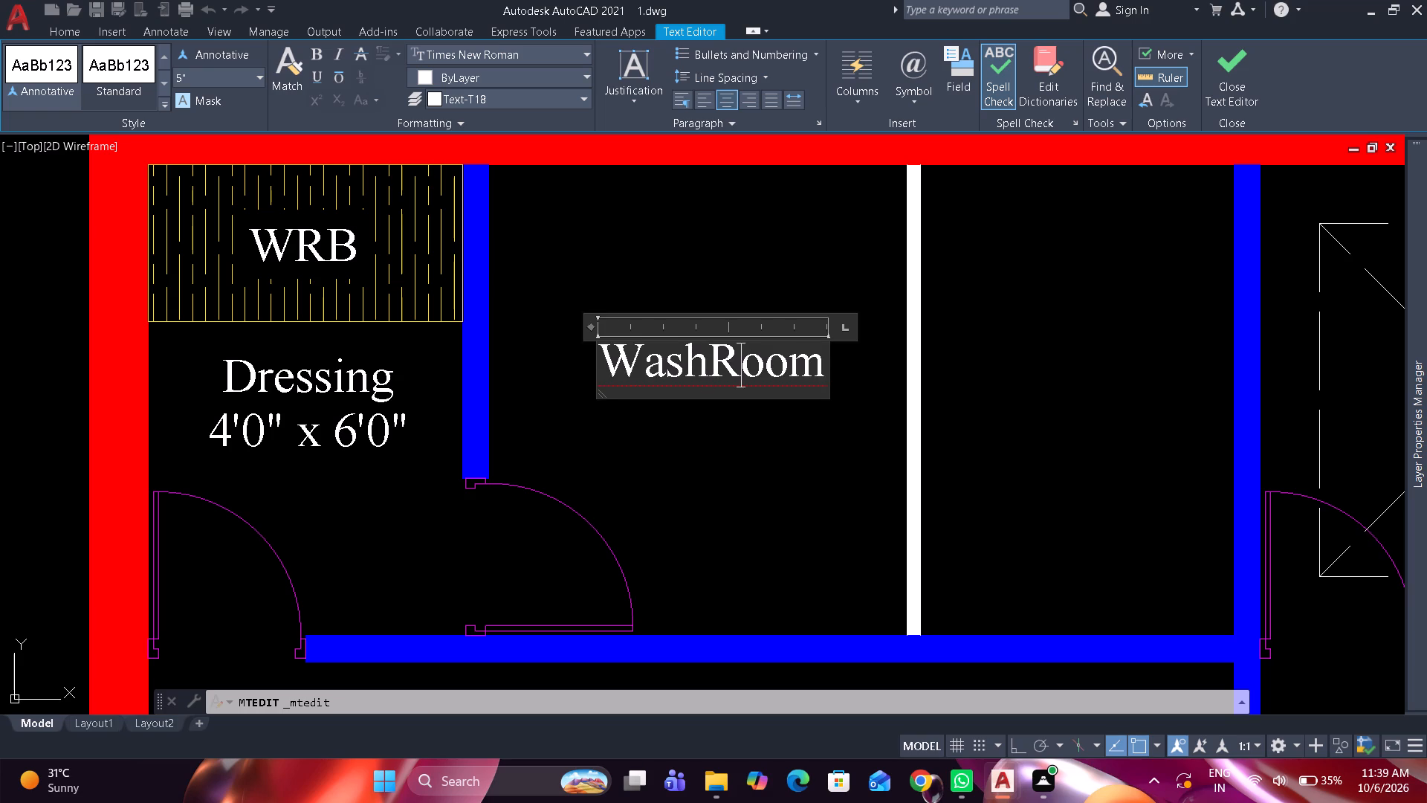
key(BackSpace)
key(r)
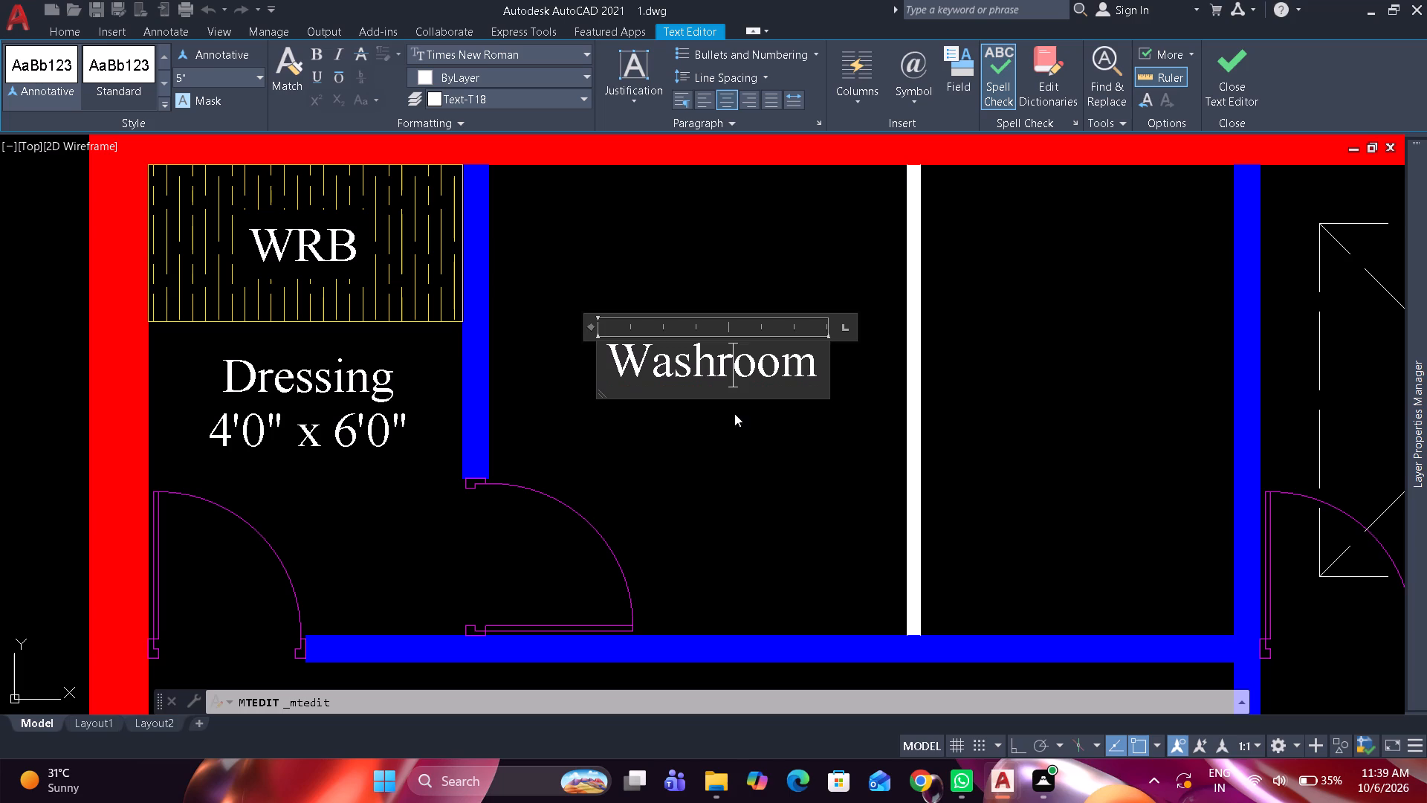
Add the size 9'0" x 6'0" on a second line below the Washroom name and finish editing the label.
click(823, 370)
key(Return)
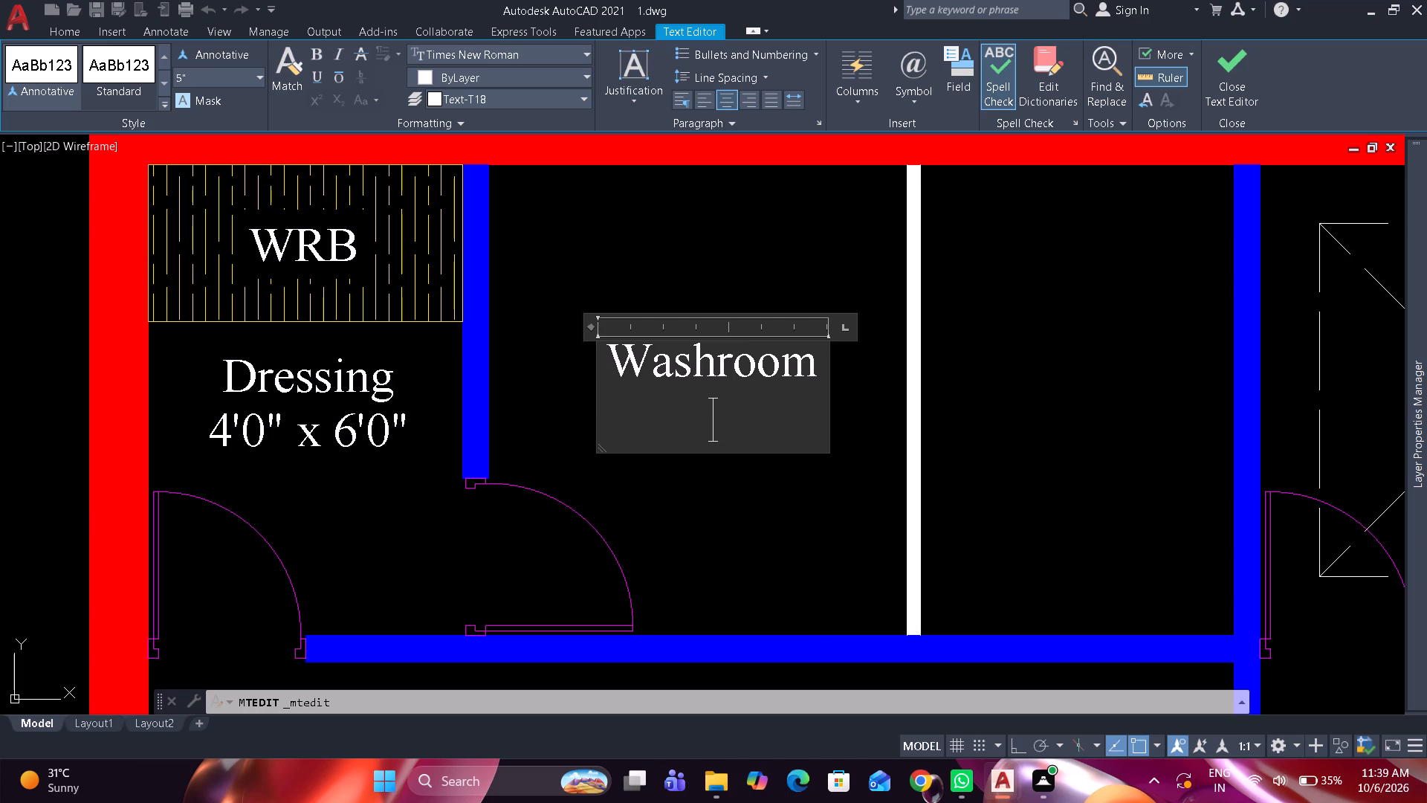
key(9)
text('0)
key(shift+quotedbl)
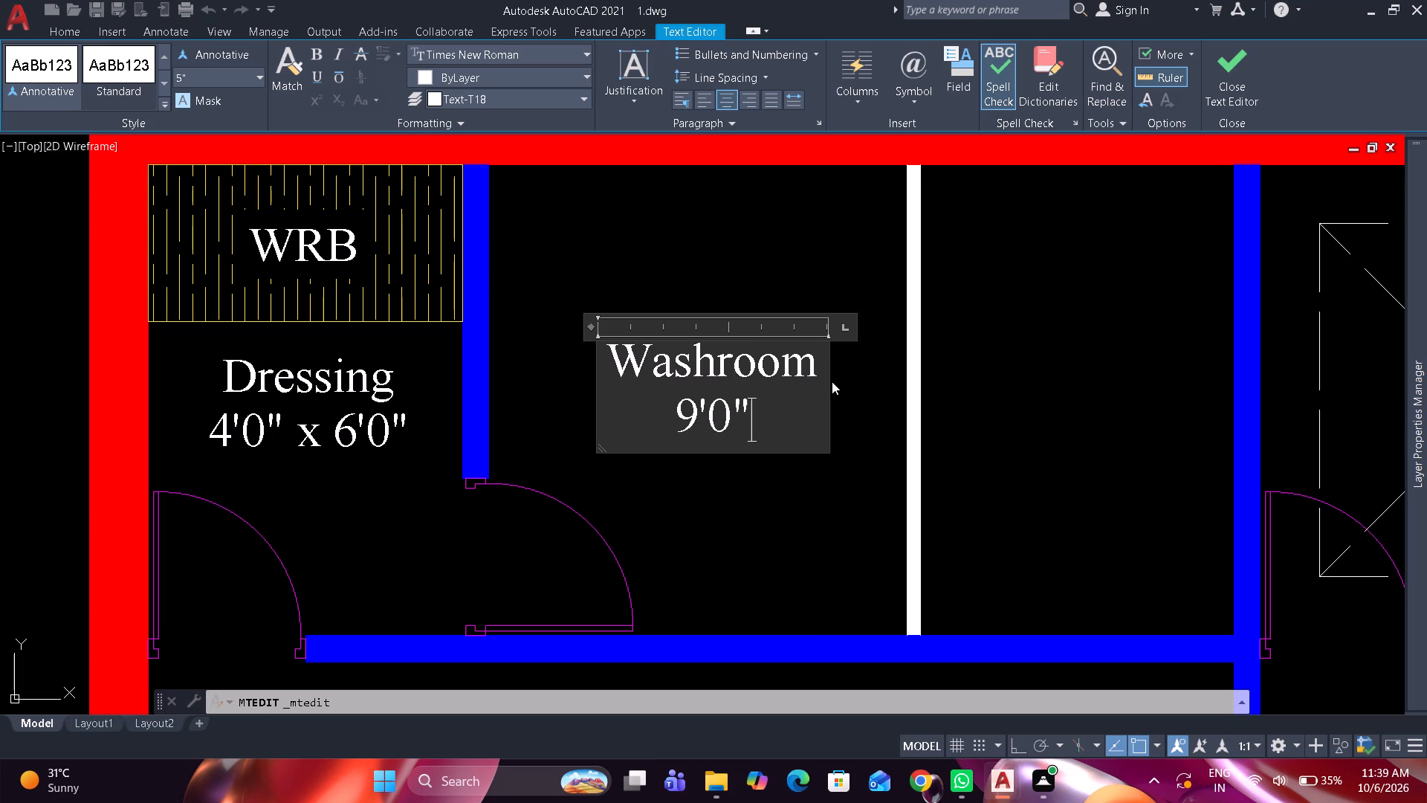
key(space)
text(x)
key(space)
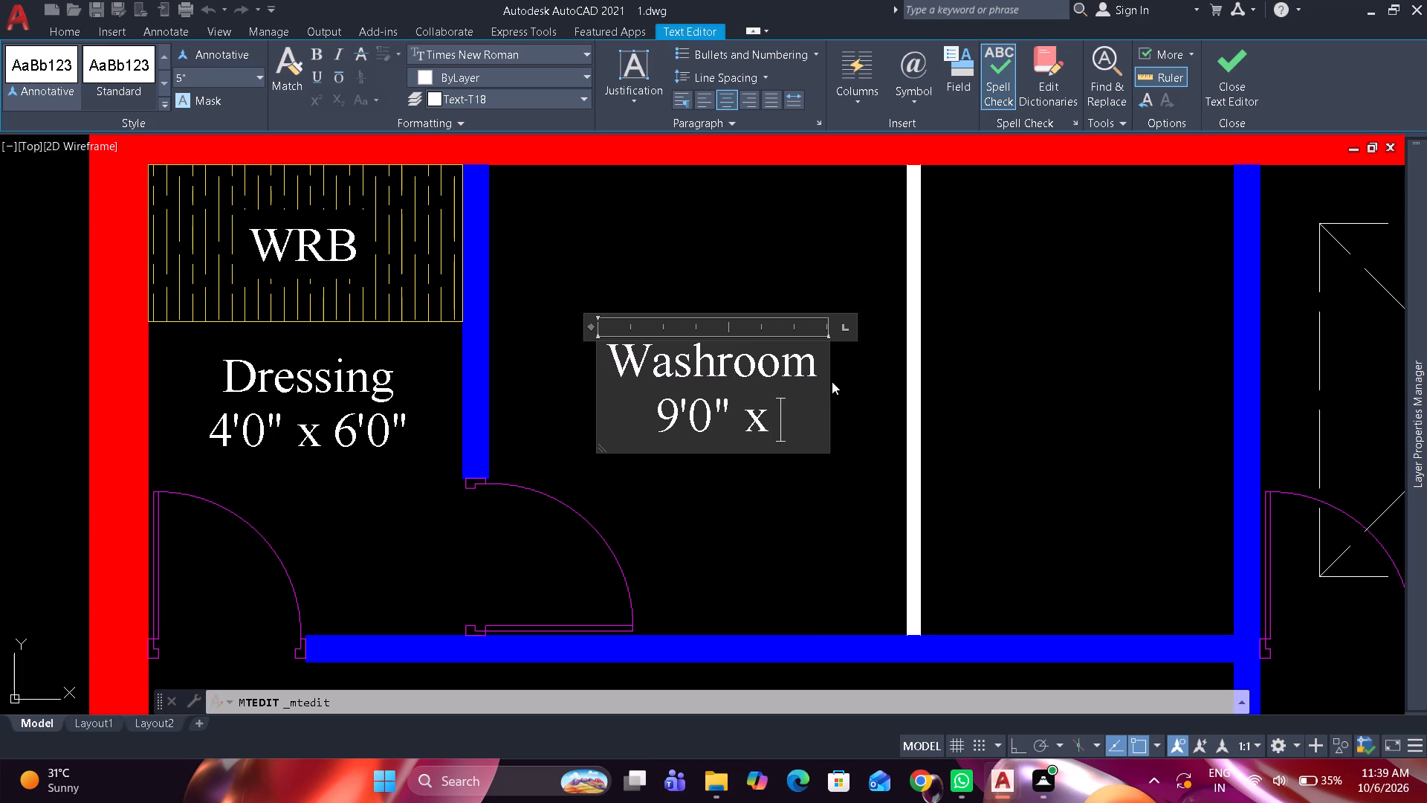
text(6'0")
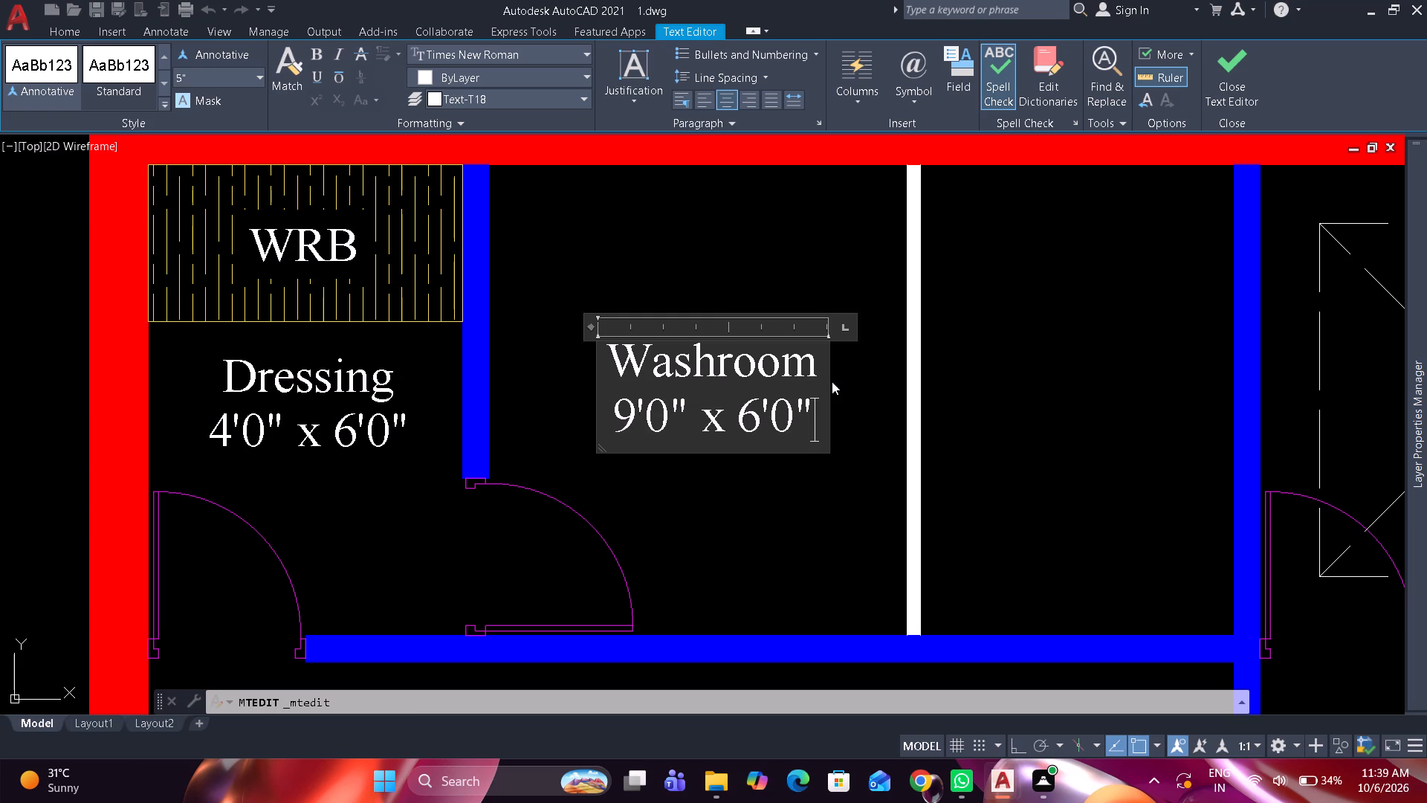
click(818, 543)
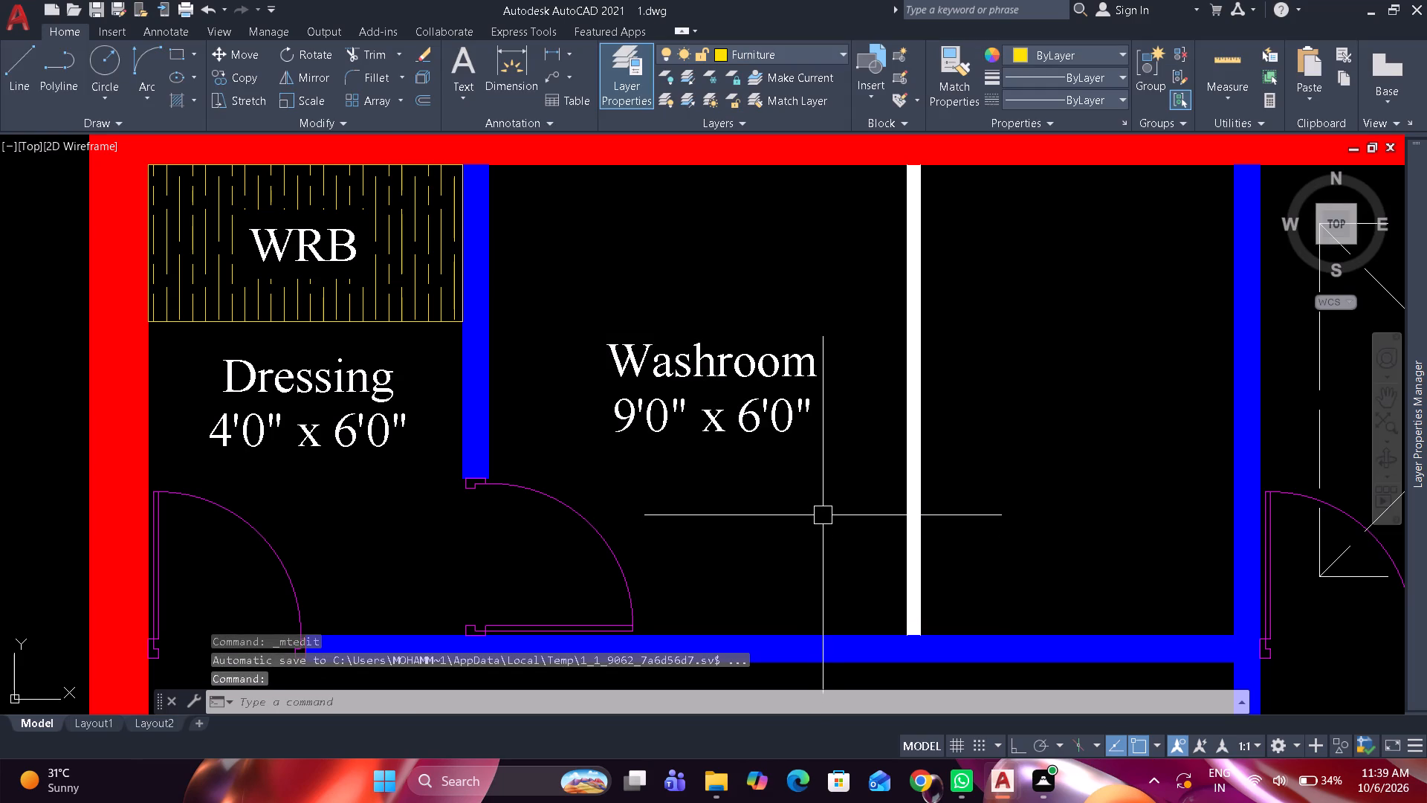
Copy the Washroom label horizontally about 4'-9" with Ortho on, into the space between the white wall and the next blue wall.
click(783, 419)
text(co)
key(space)
click(731, 383)
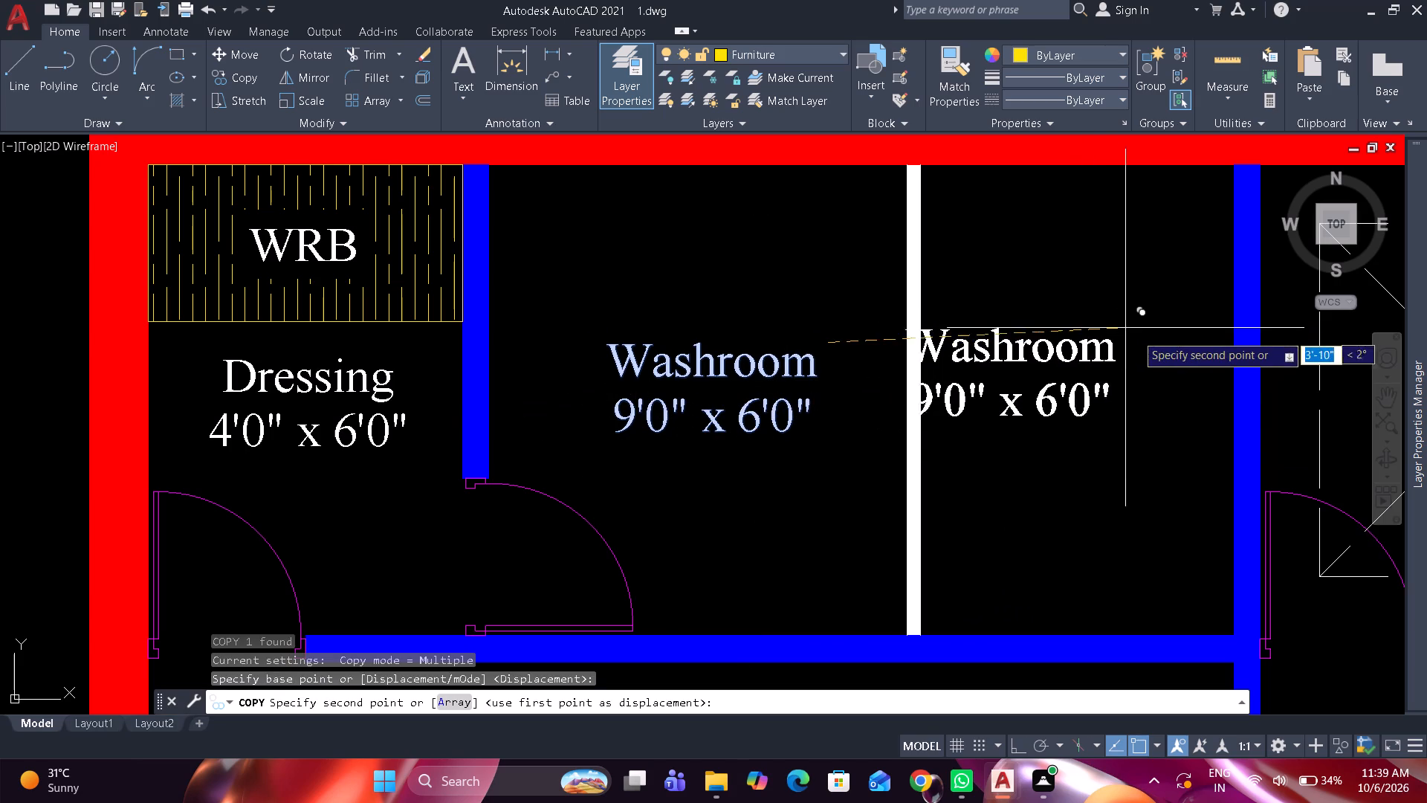
key(F8)
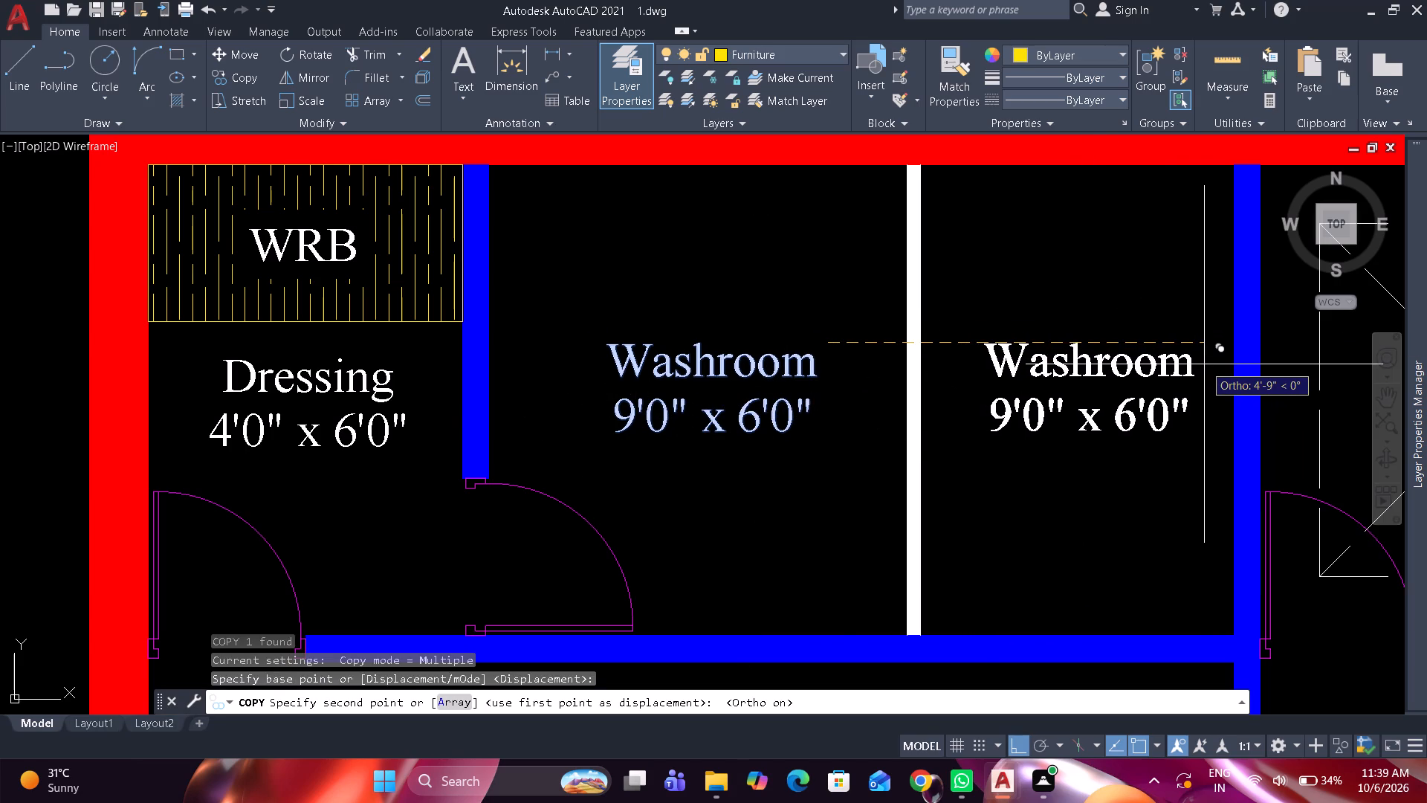
click(1203, 364)
key(space)
Replace the text of the copied Washroom label beyond the white wall with Bath Area on two lines.
double_click(1172, 371)
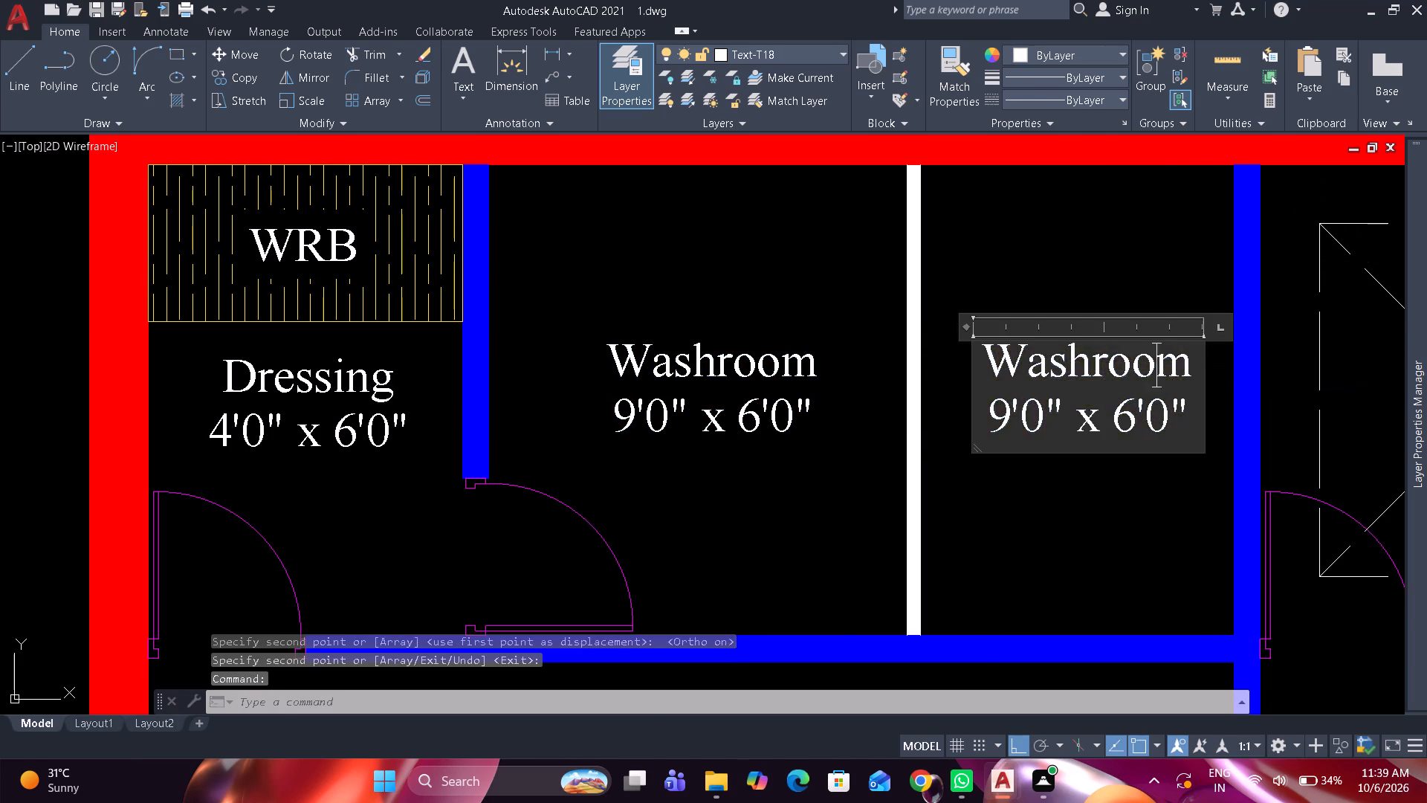
key(ctrl+a)
text(Bath)
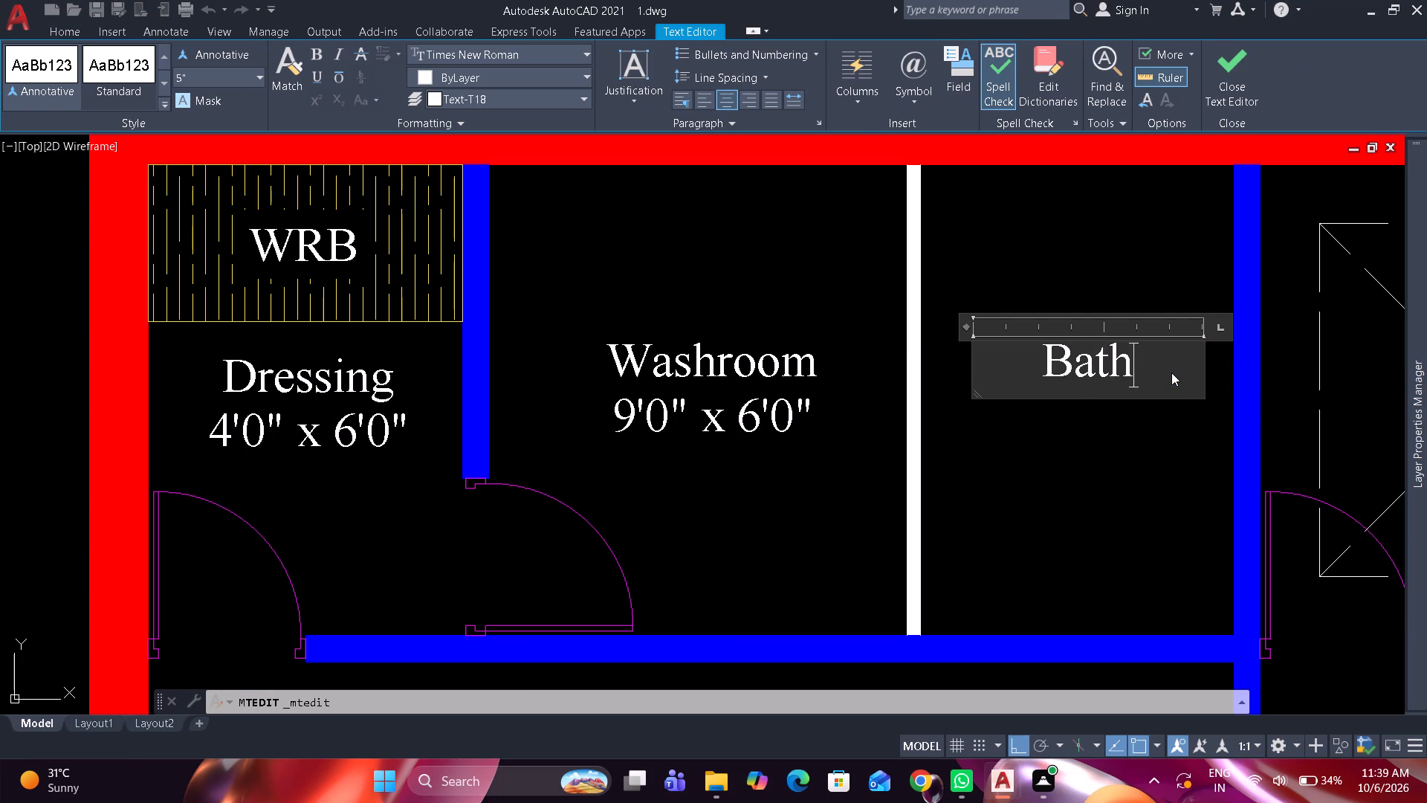
key(Return)
text(Ares)
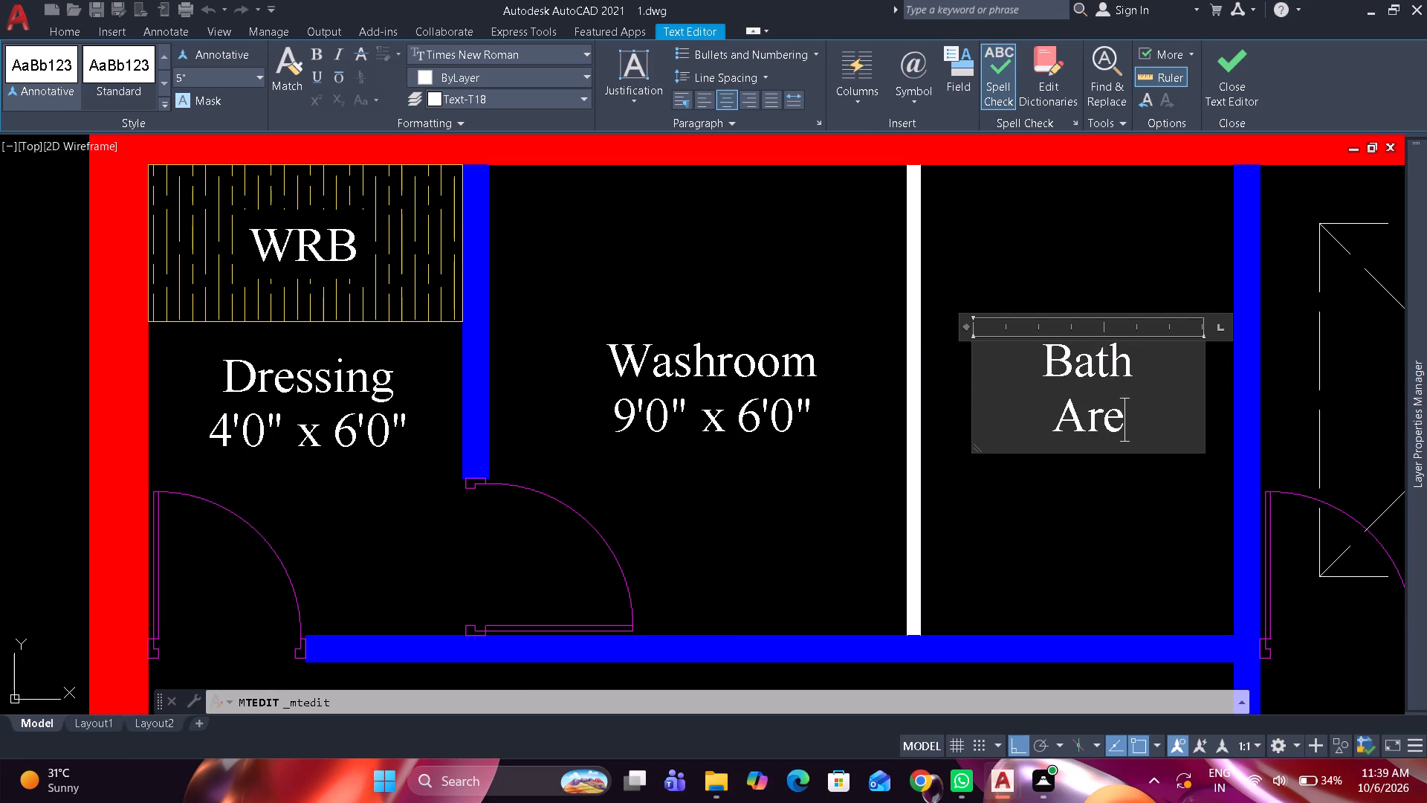
key(BackSpace)
key(BackSpace)
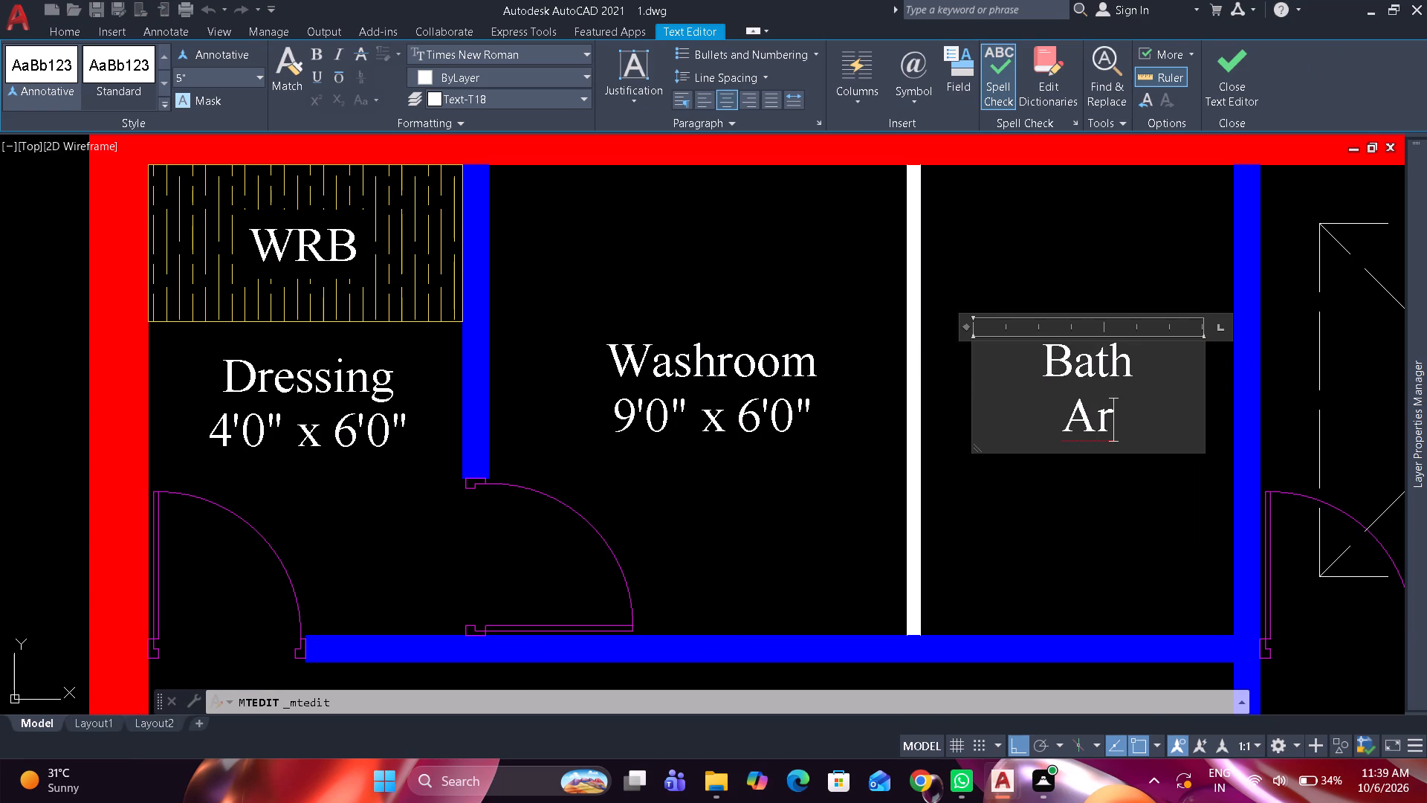
text(ea)
click(1130, 519)
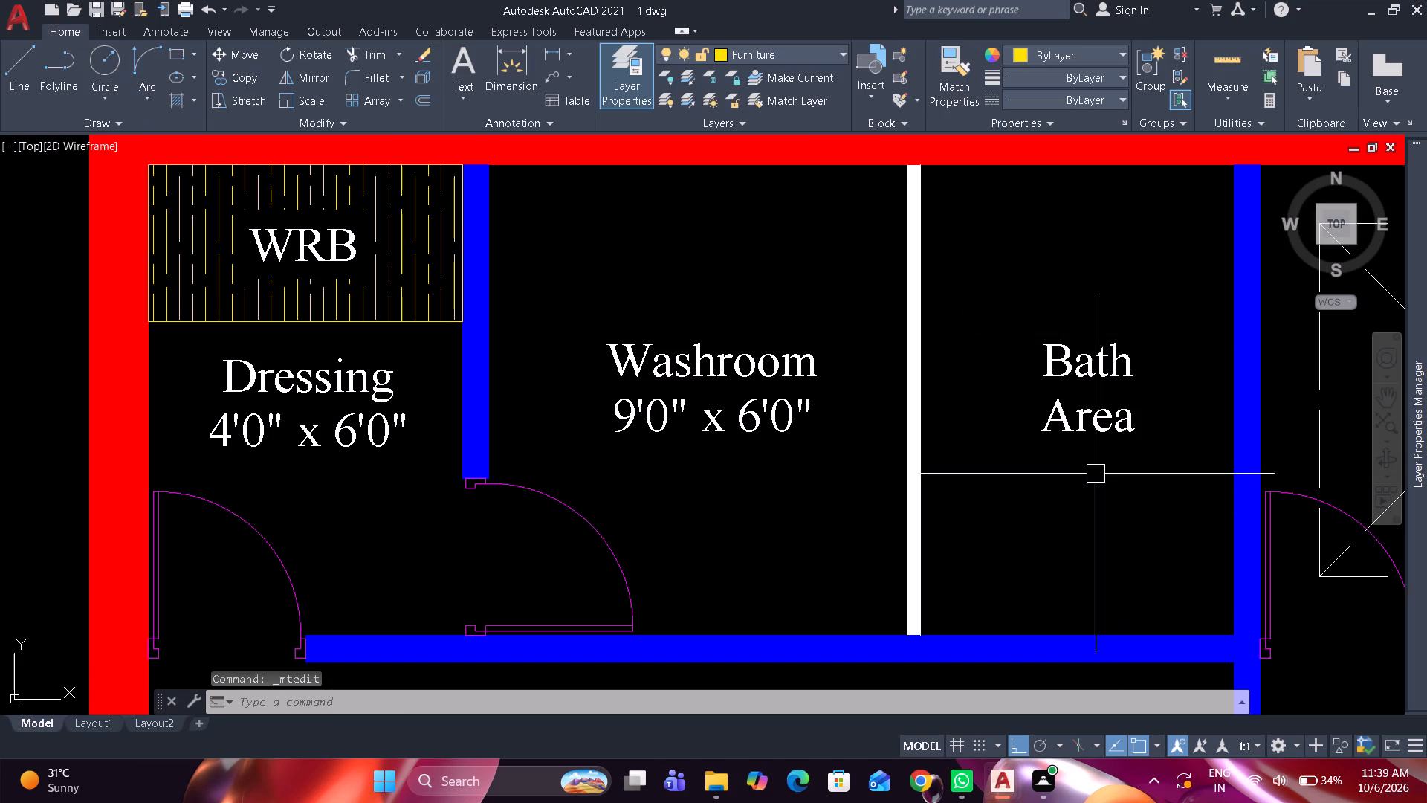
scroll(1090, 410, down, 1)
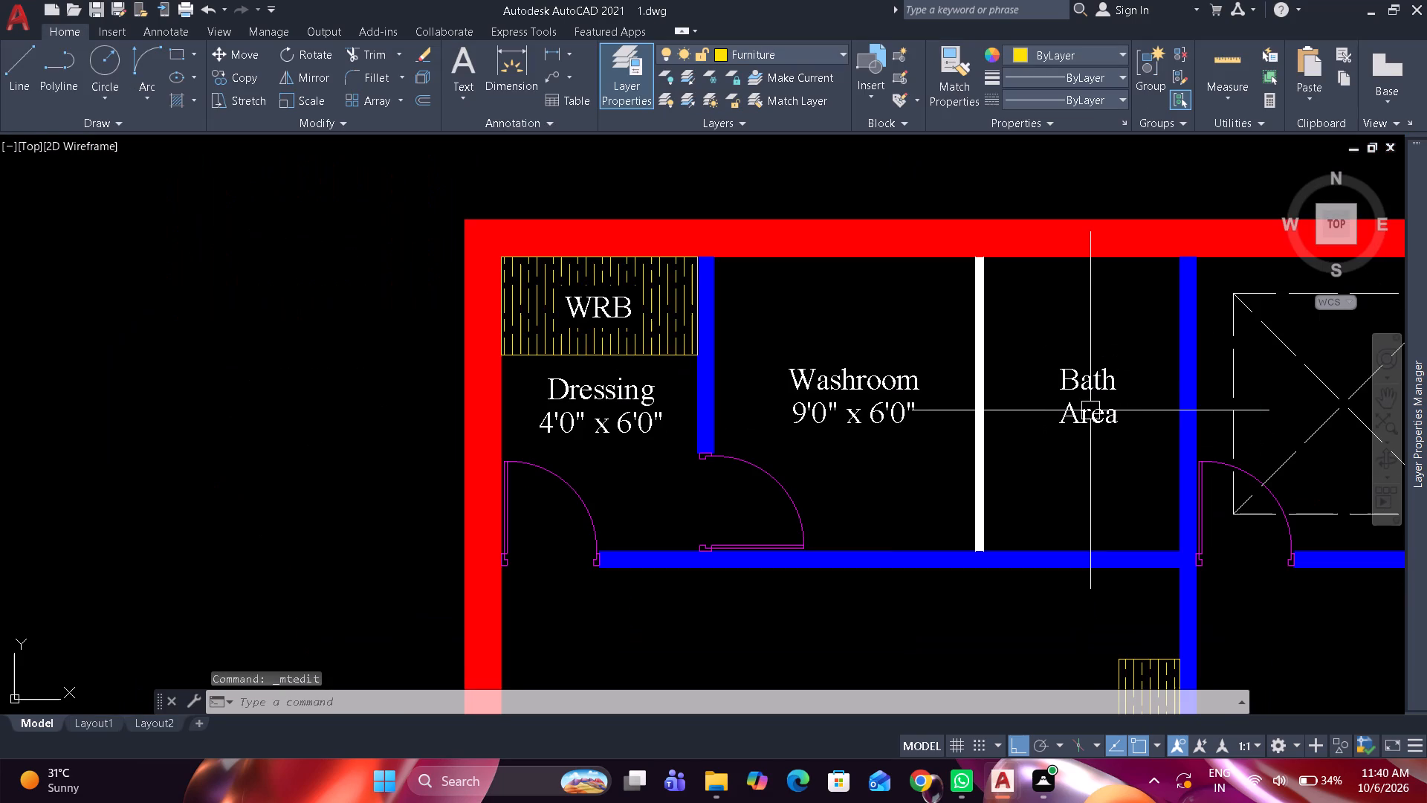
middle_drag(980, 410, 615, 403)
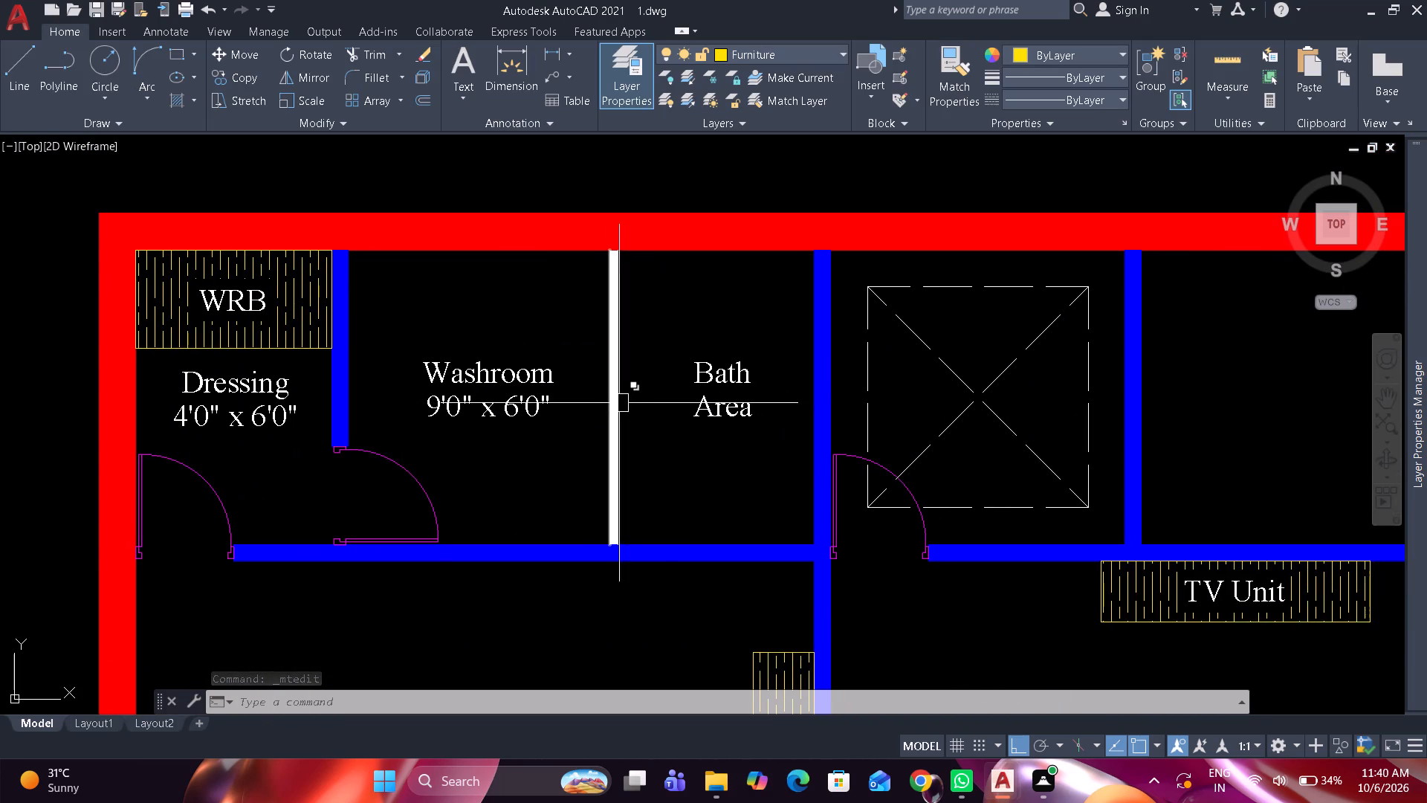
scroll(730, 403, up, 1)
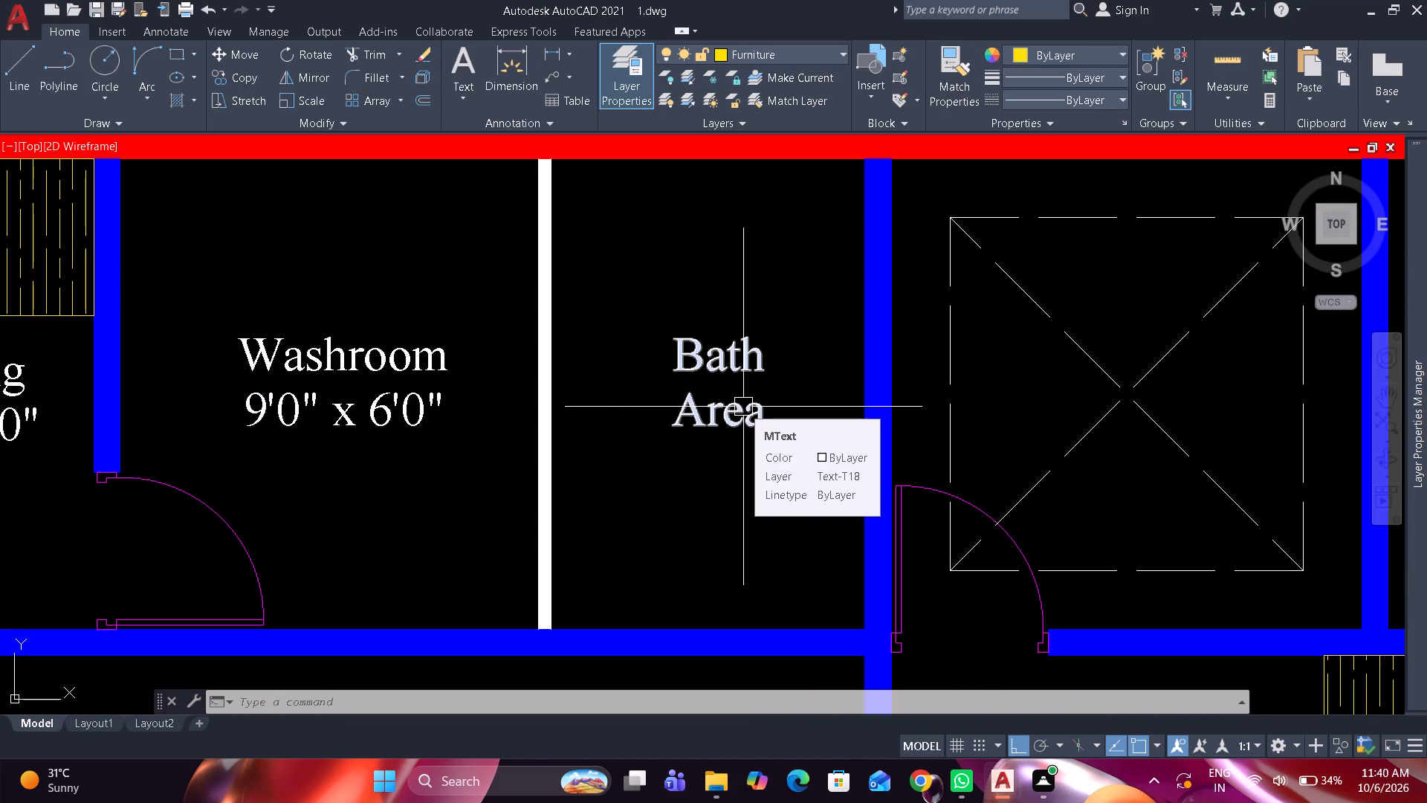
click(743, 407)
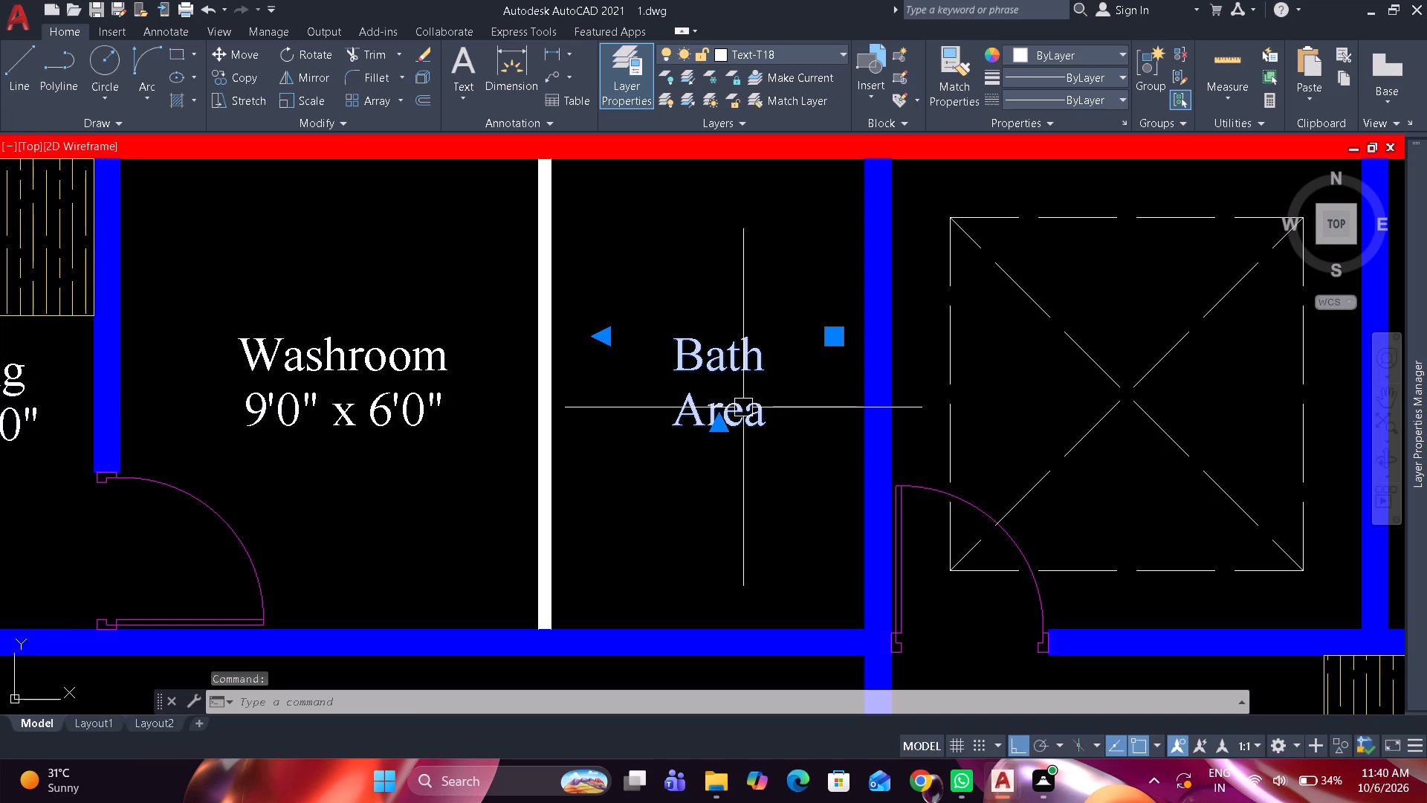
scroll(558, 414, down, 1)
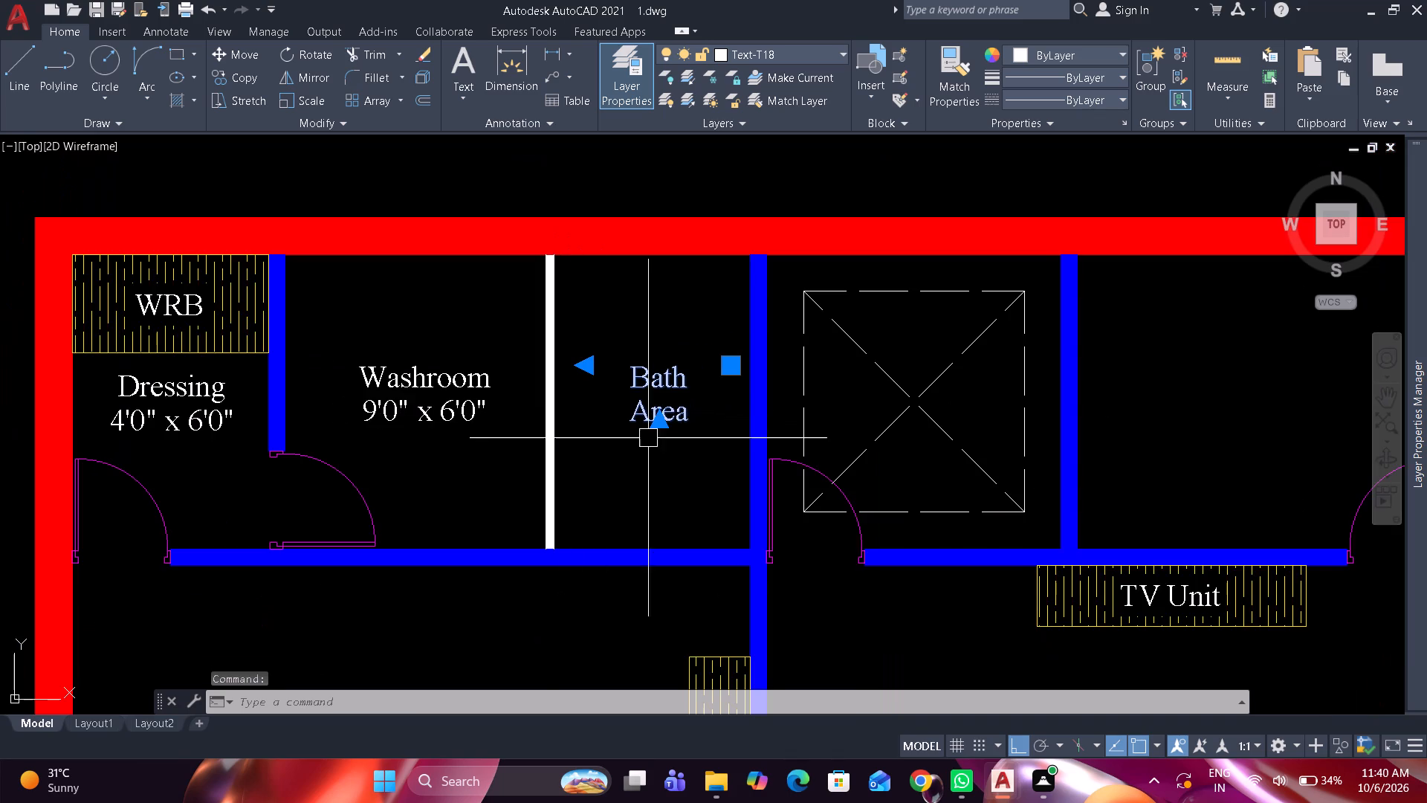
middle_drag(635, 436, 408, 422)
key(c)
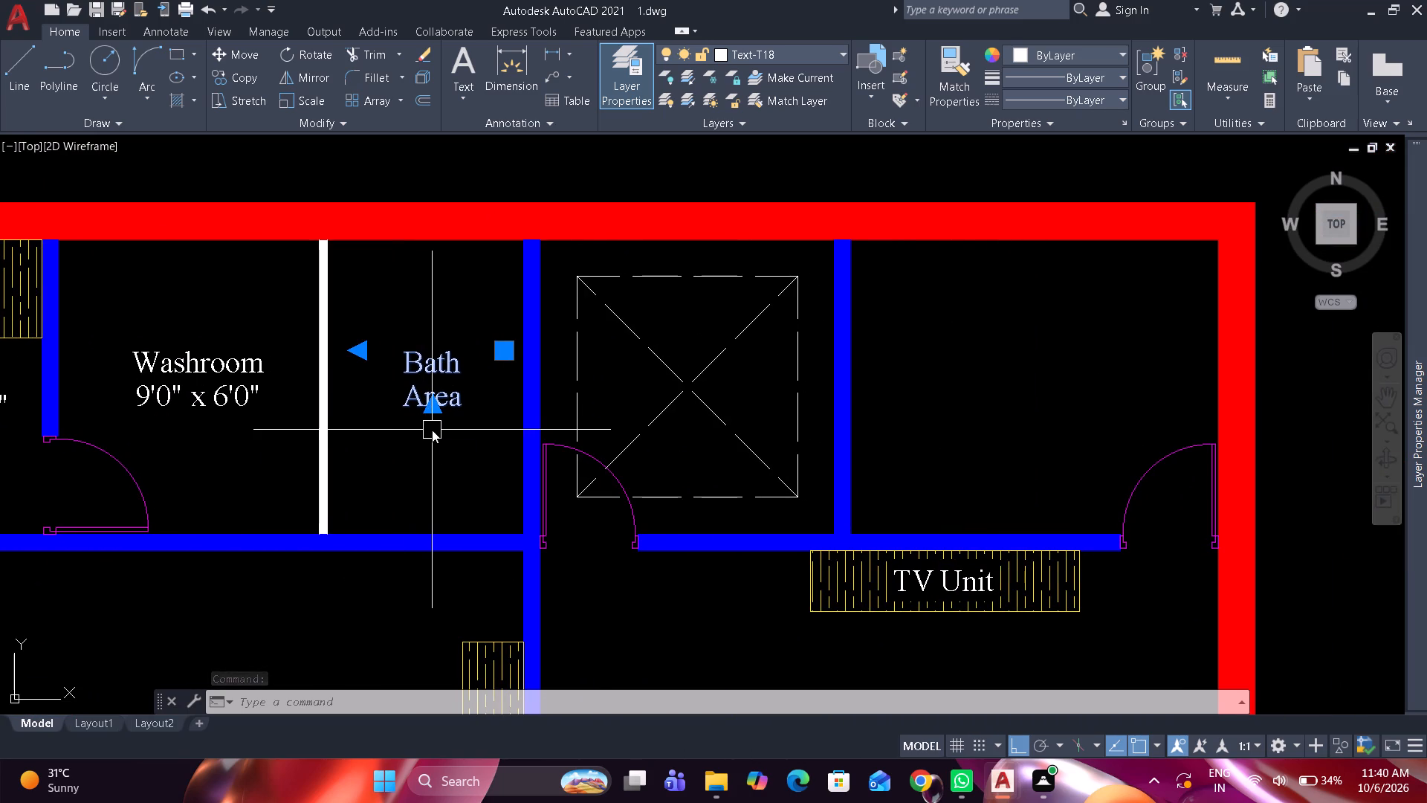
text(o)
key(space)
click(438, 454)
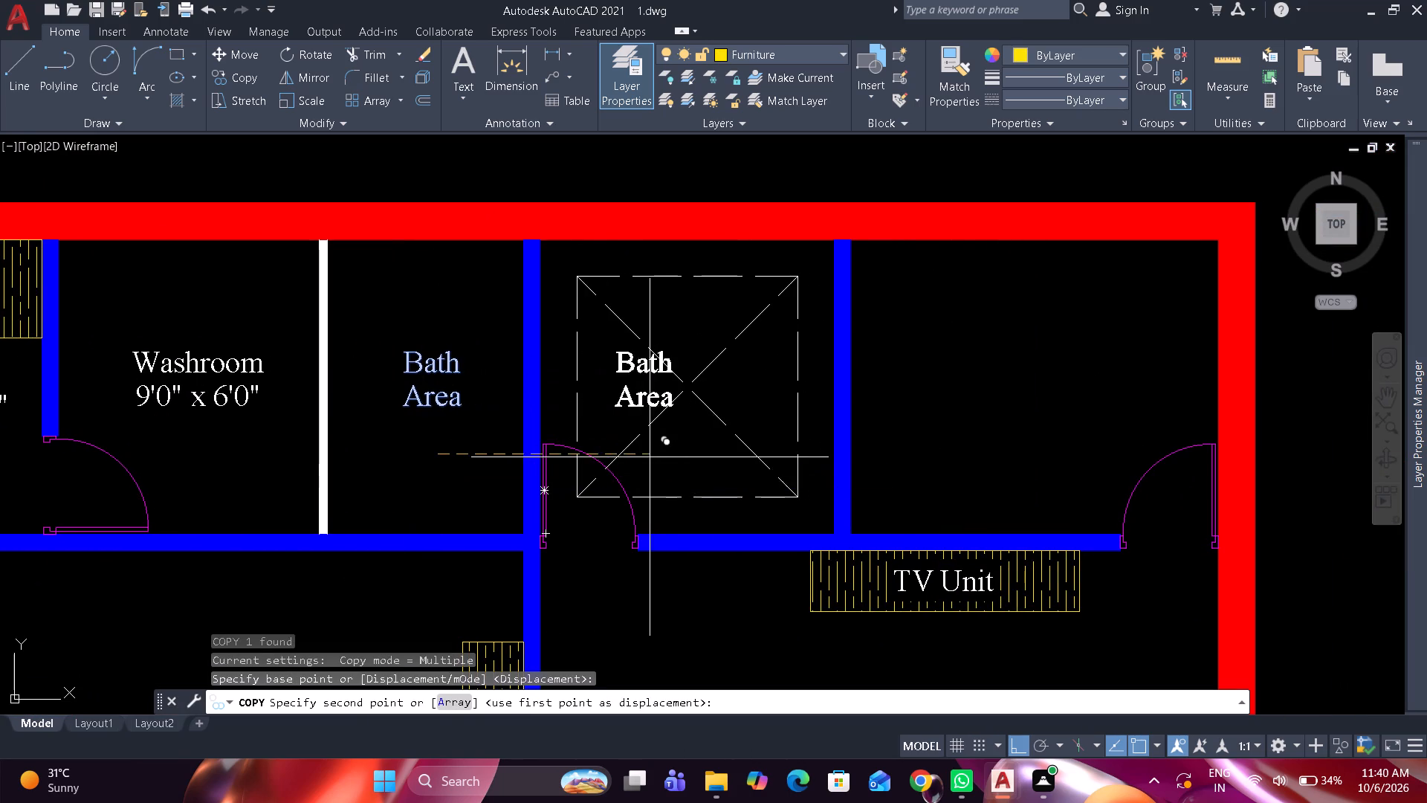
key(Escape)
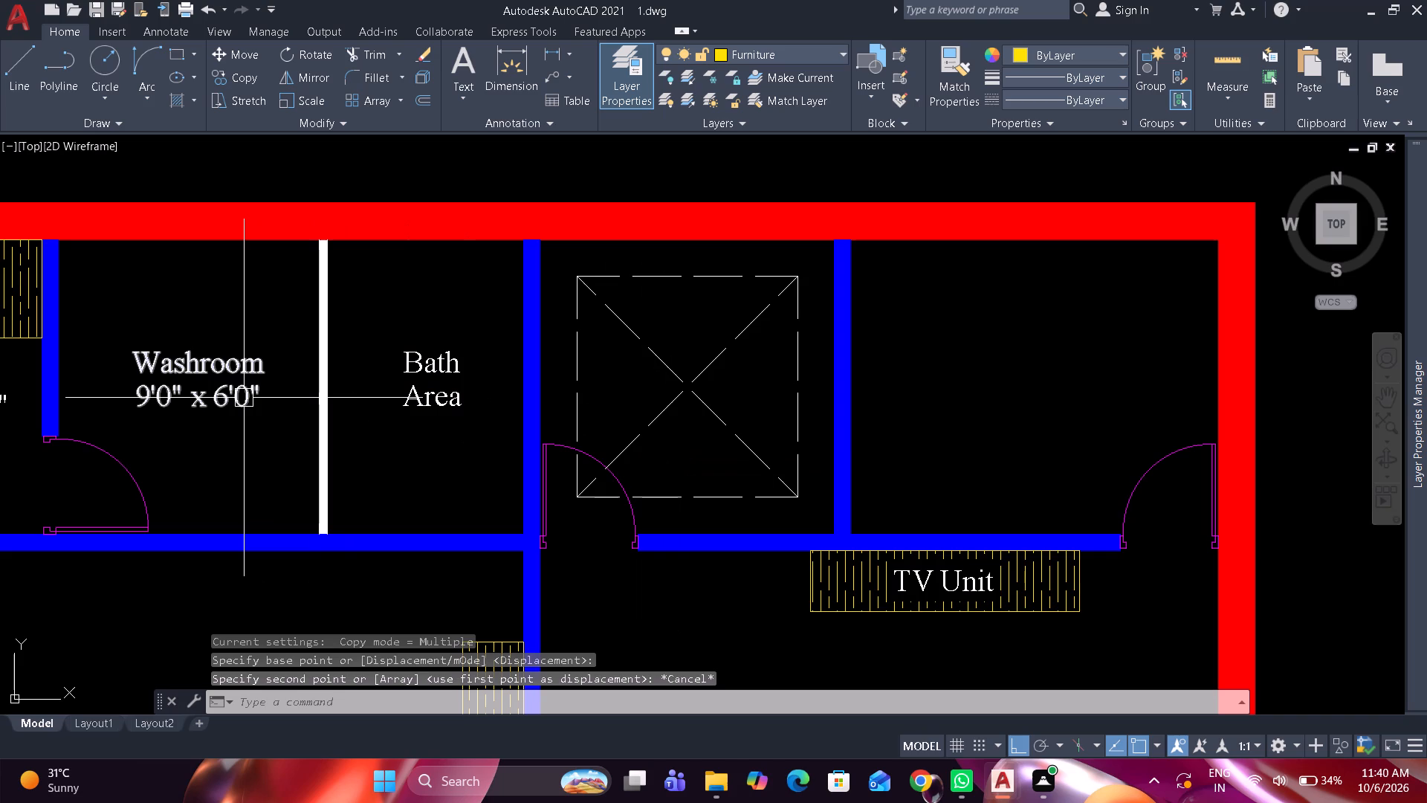
Copy the Washroom label horizontally about 17 feet into the empty corner room above the TV Unit.
click(242, 398)
key(space)
drag(232, 445, 247, 445)
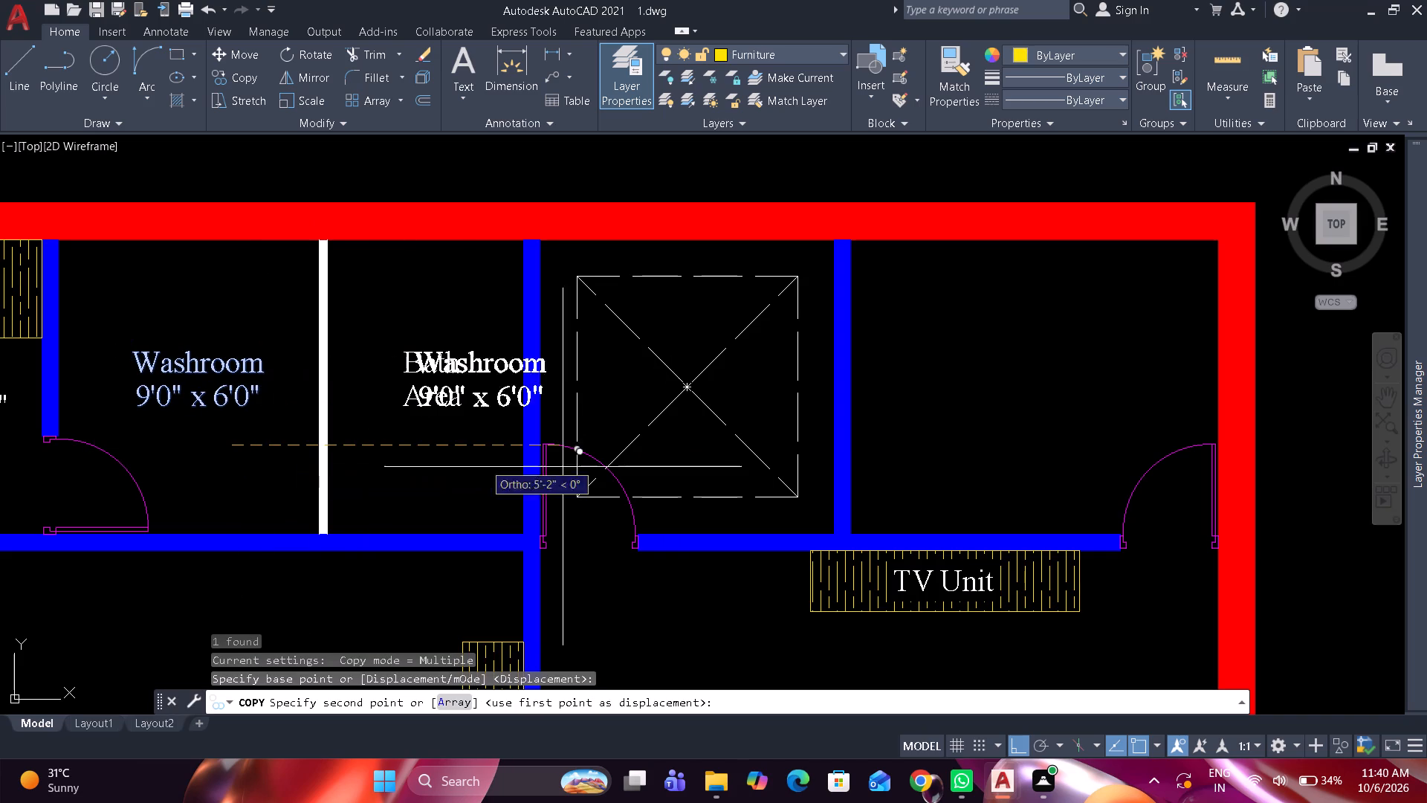
click(1061, 492)
key(space)
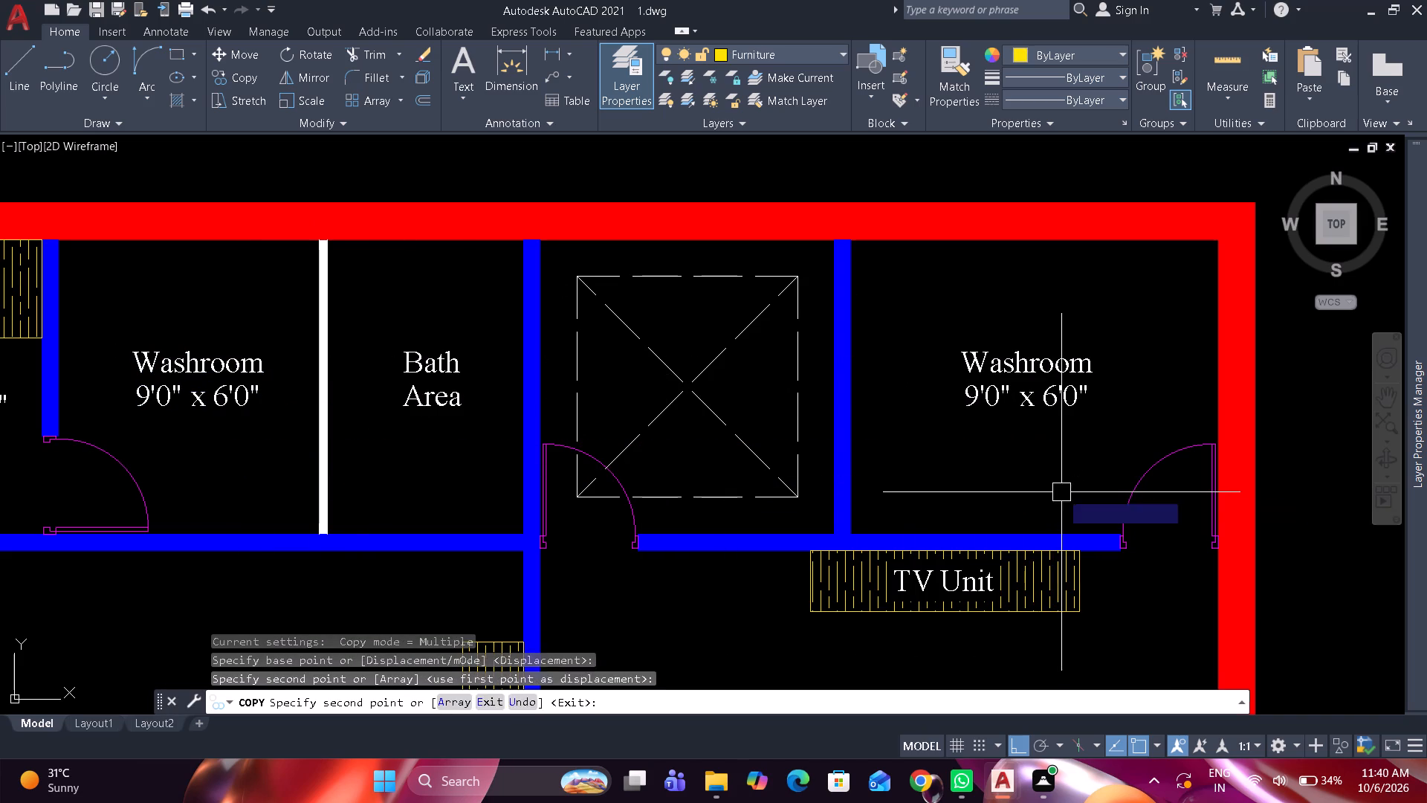
Change the size line of the Washroom label in the corner room above the TV Unit to 7'6" x 6'0".
double_click(1022, 396)
drag(1098, 409, 1005, 418)
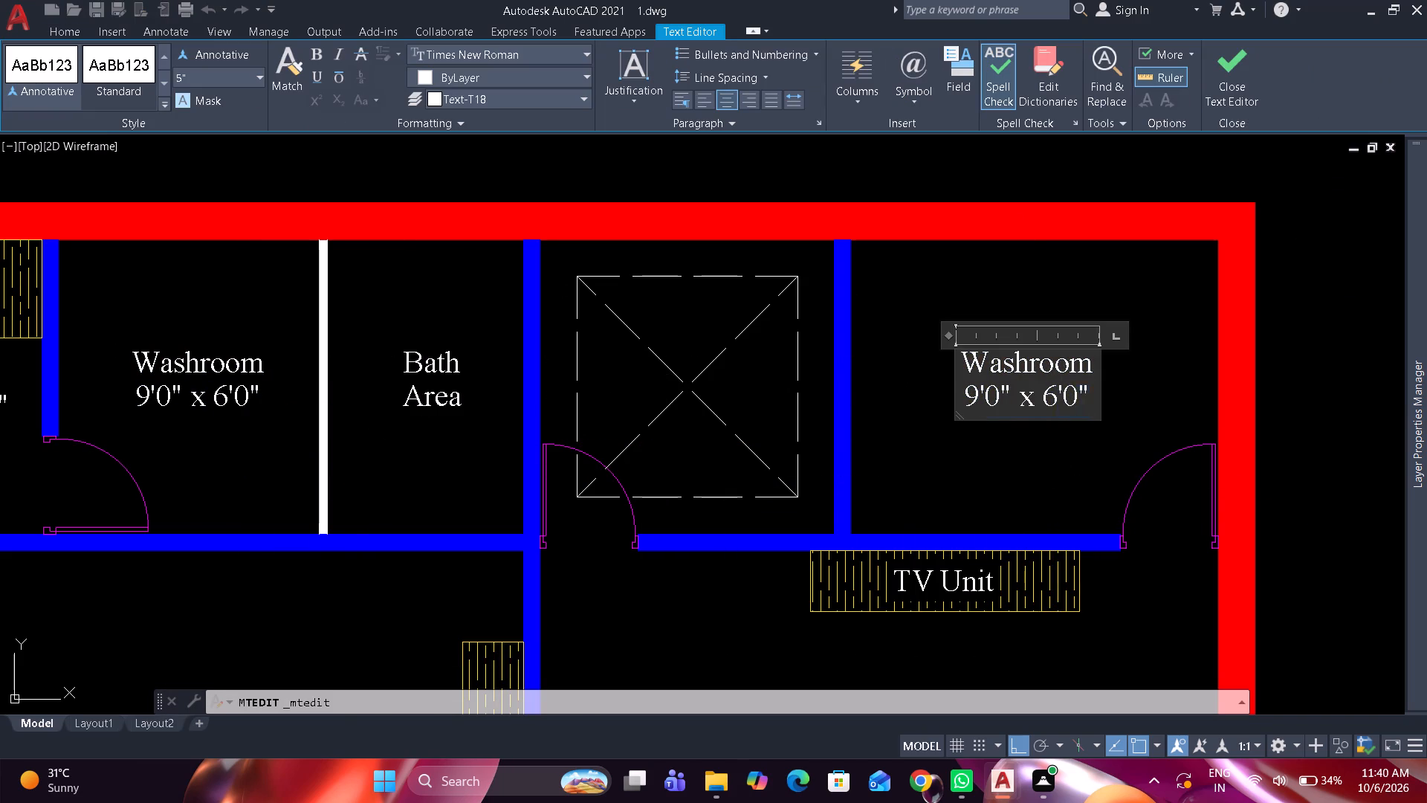
drag(1005, 418, 966, 418)
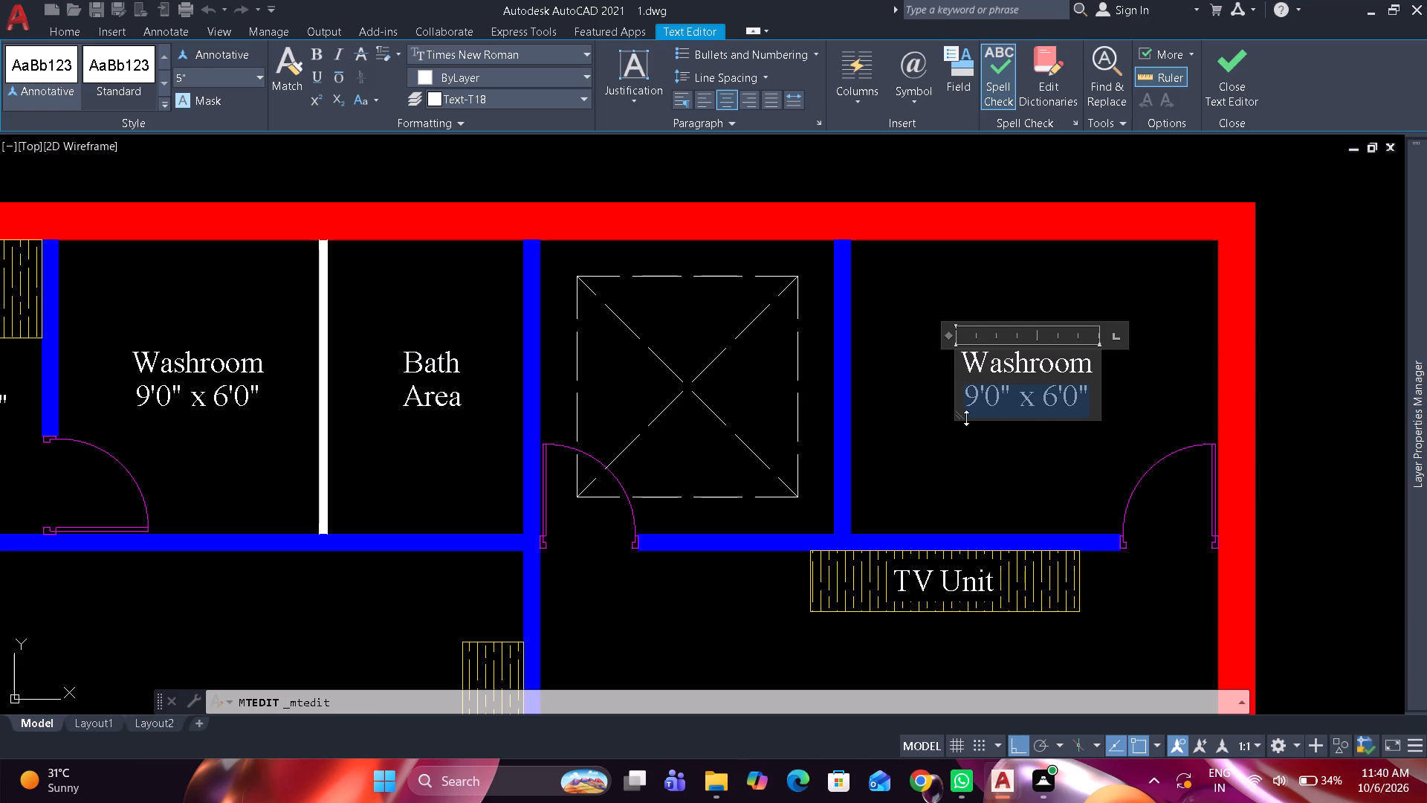
text(7'6")
key(space)
text(x)
key(space)
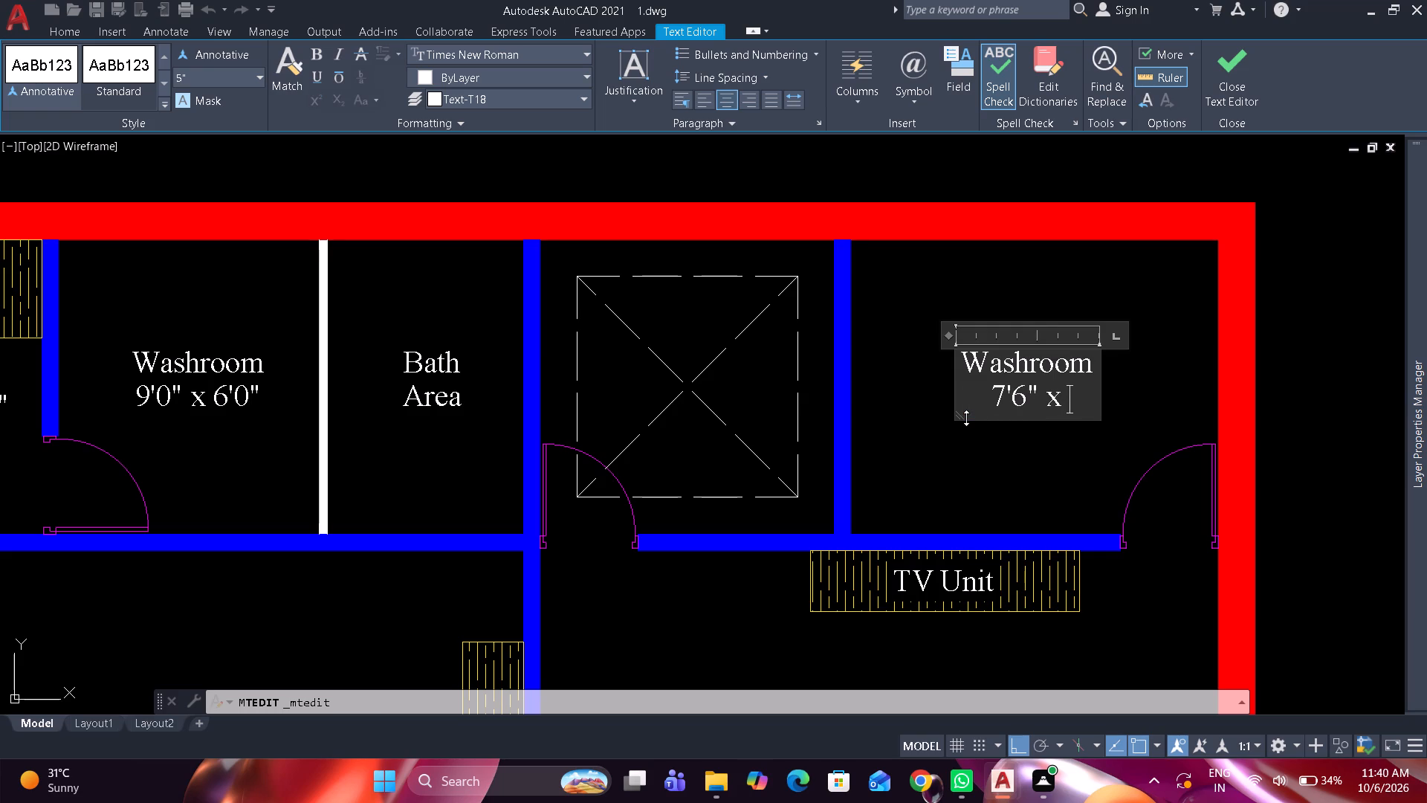
text(6'0')
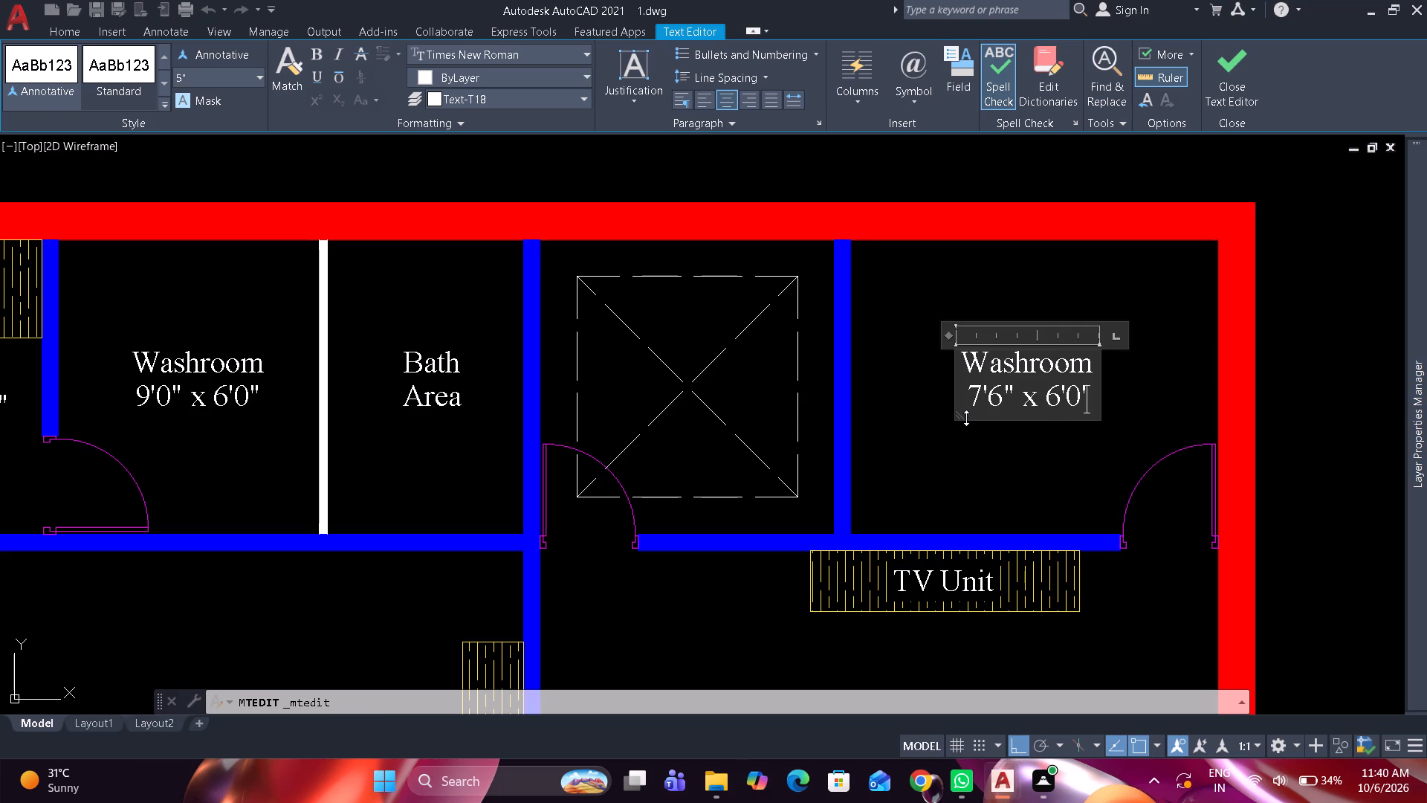
key(BackSpace)
key(shift+quotedbl)
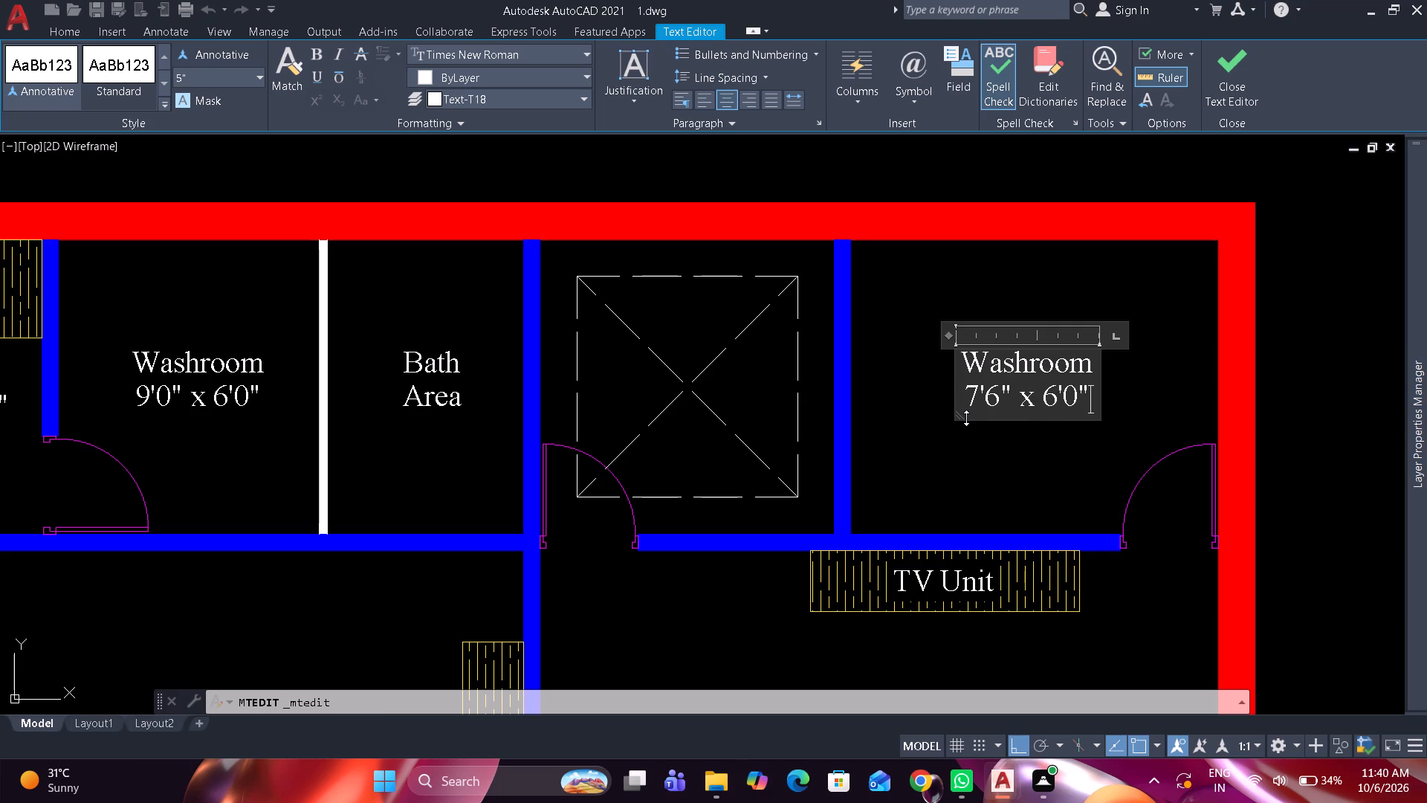
click(955, 434)
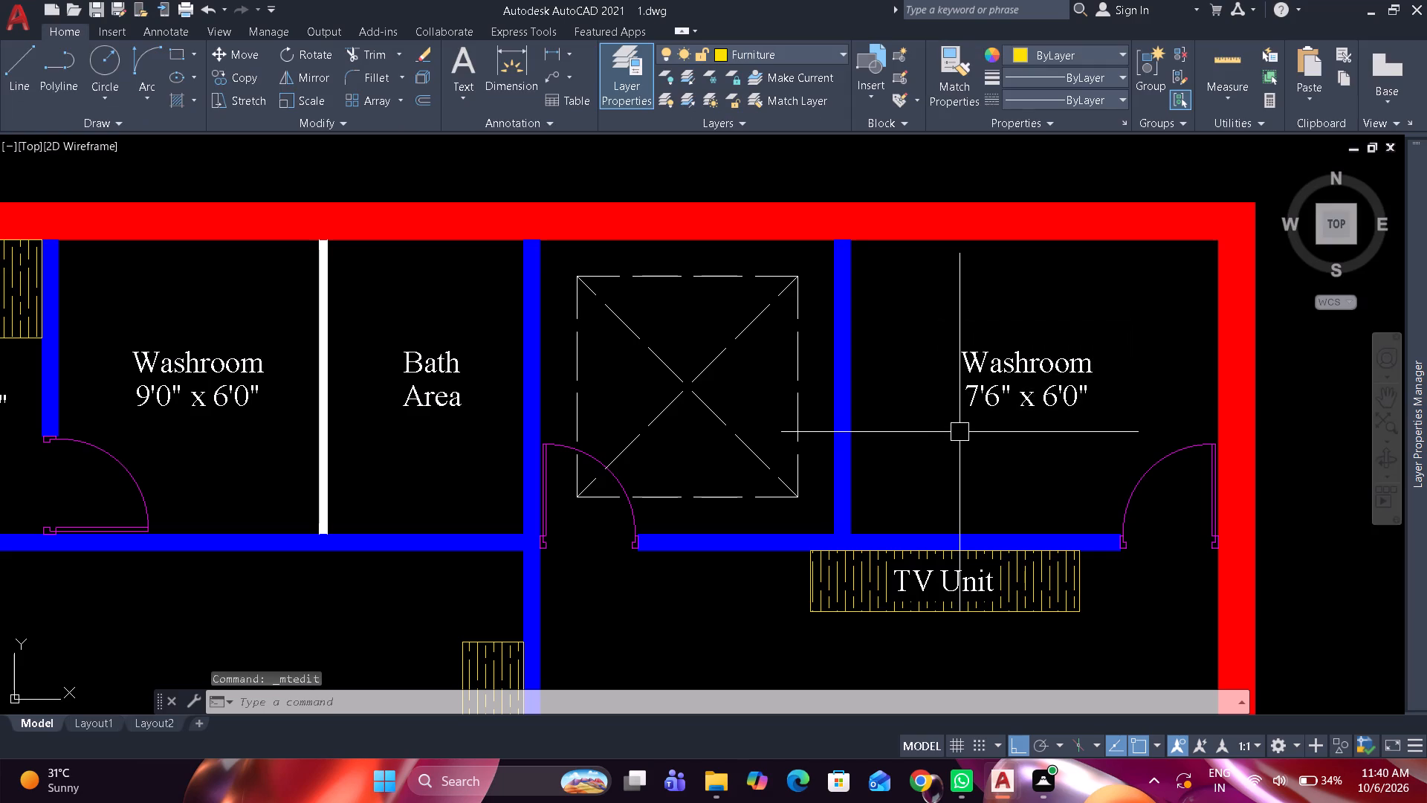
Copy the corner room's Washroom label with Ortho off, about 7'-8" away into the room below the horizontal TV Unit.
click(975, 397)
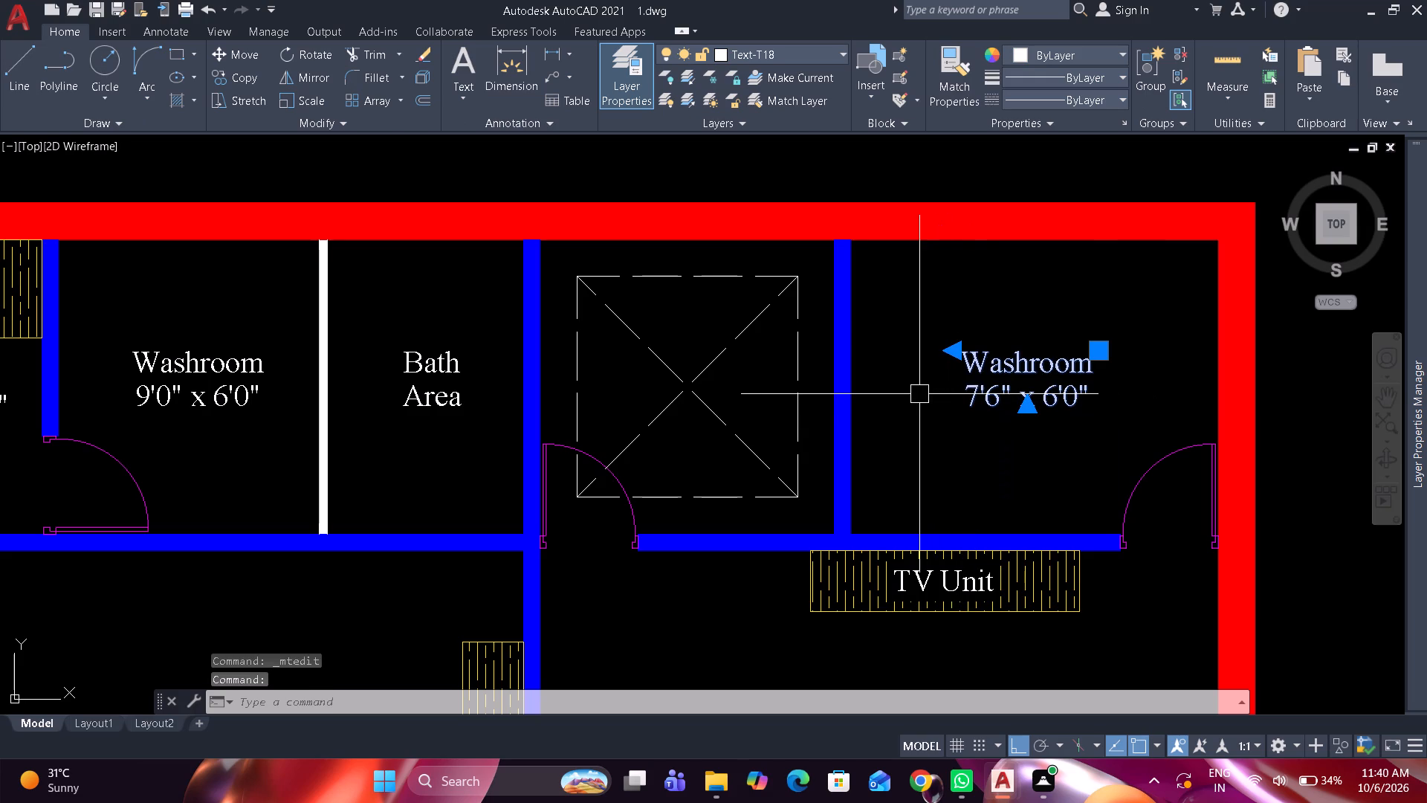
text(co)
key(space)
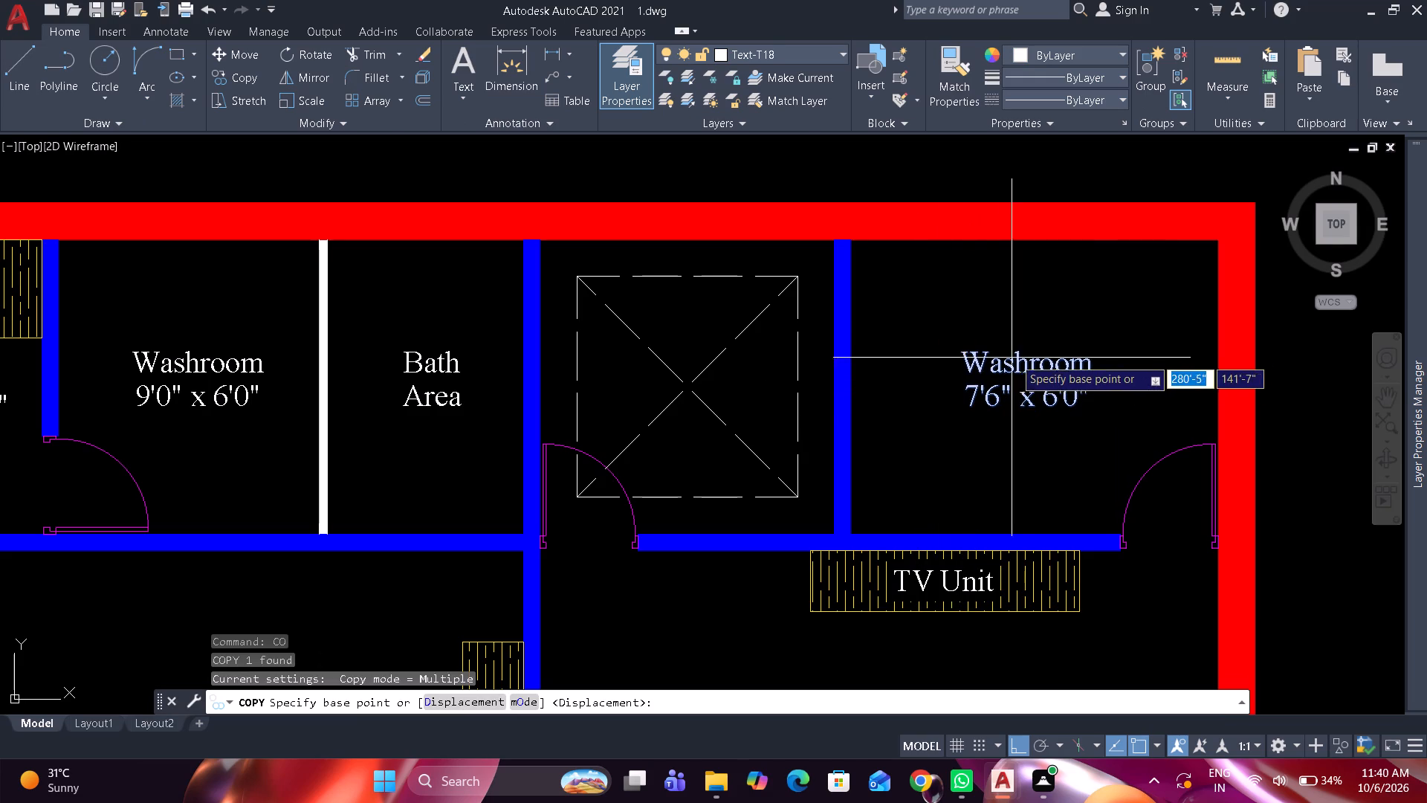
click(1024, 354)
key(F8)
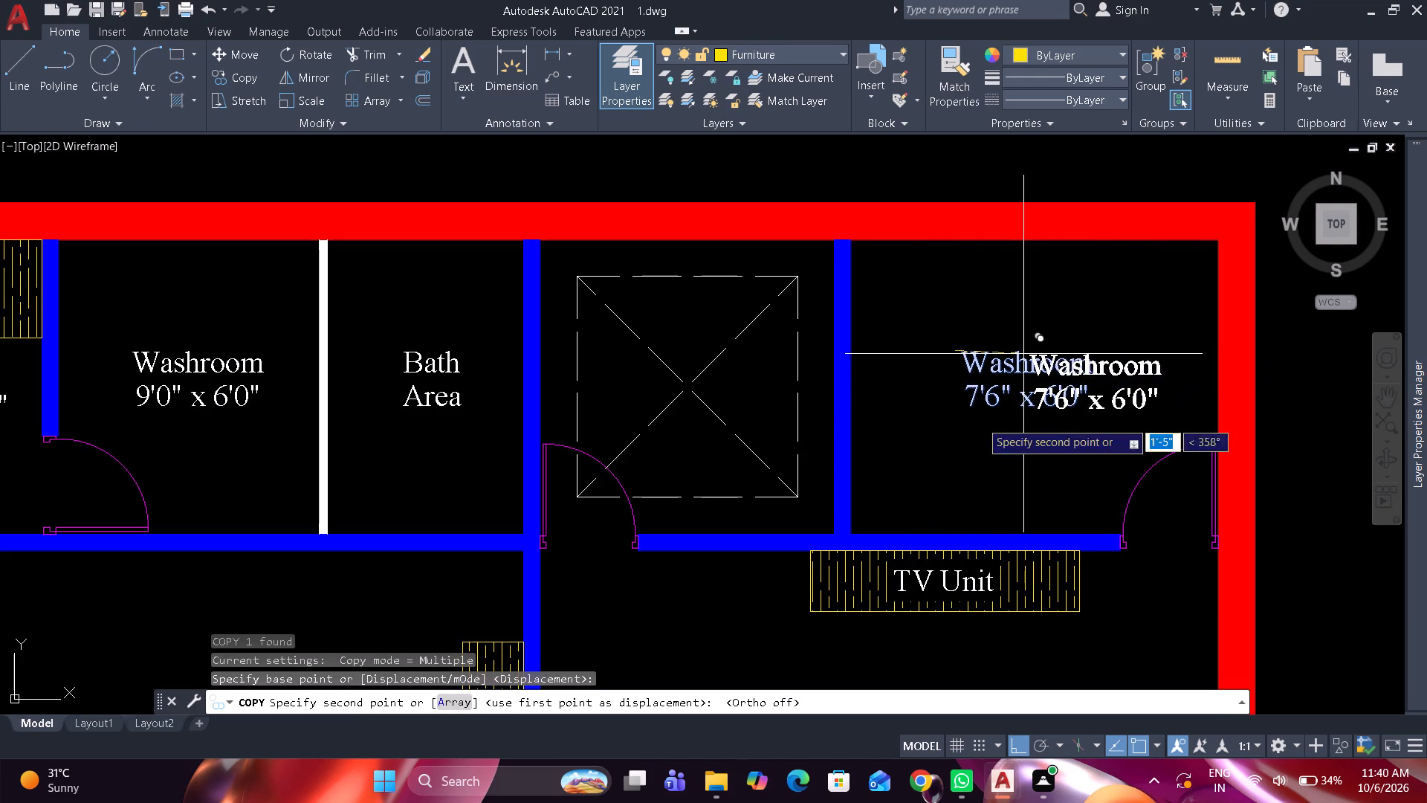
middle_drag(976, 428, 890, 217)
scroll(878, 199, down, 1)
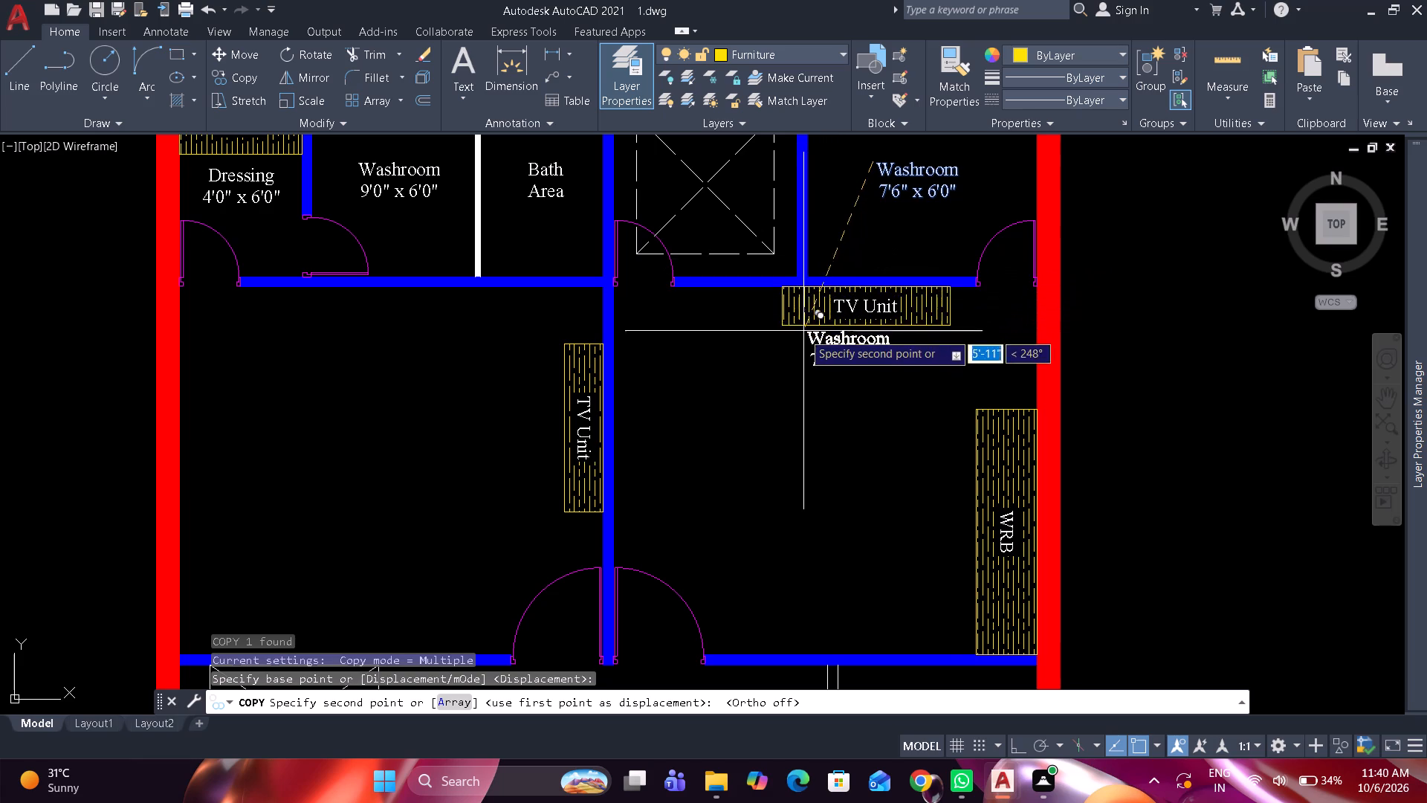
scroll(783, 387, up, 1)
scroll(795, 381, down, 1)
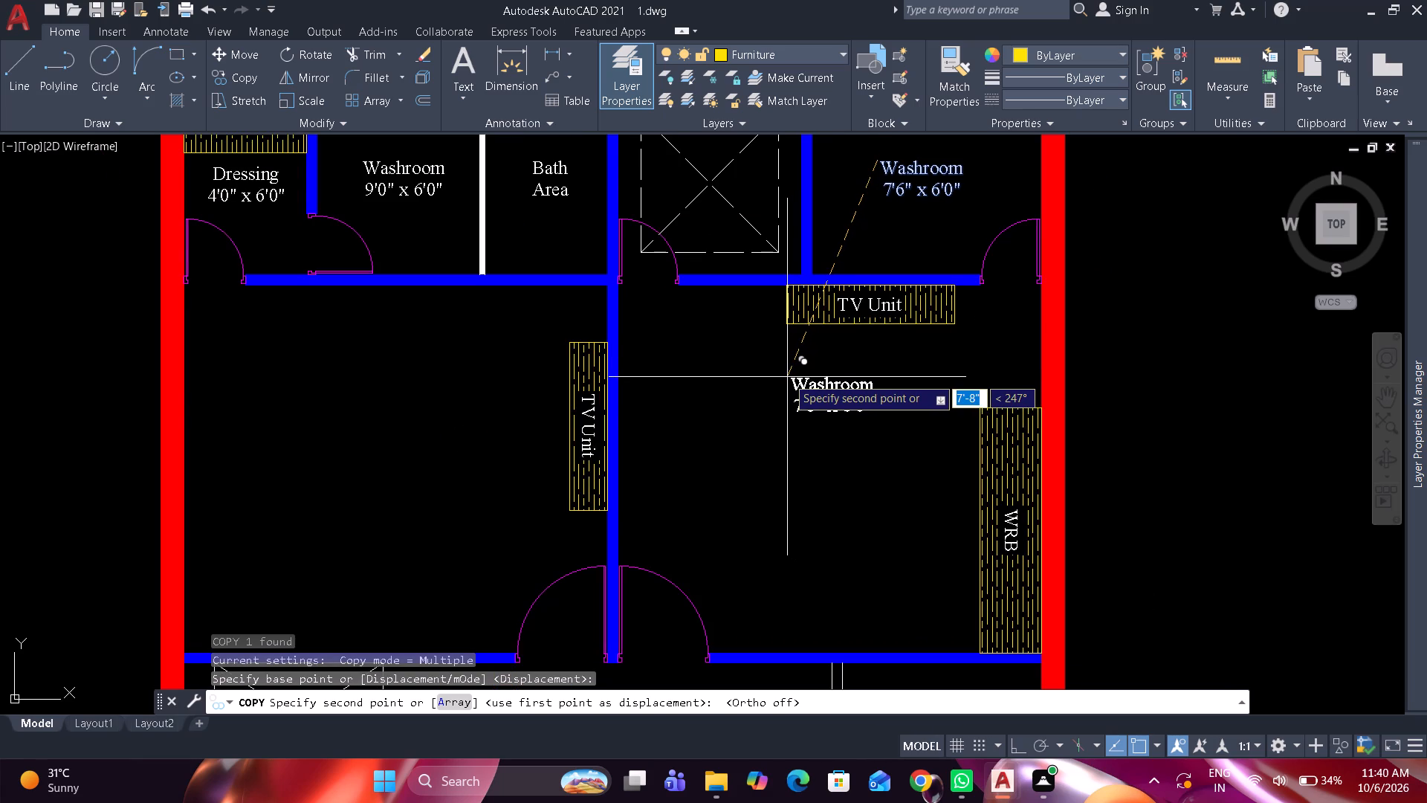
click(787, 377)
key(space)
Replace the text of the copied label below the TV Unit with Bed Room and 13'10" x 12'0" beneath it.
double_click(799, 392)
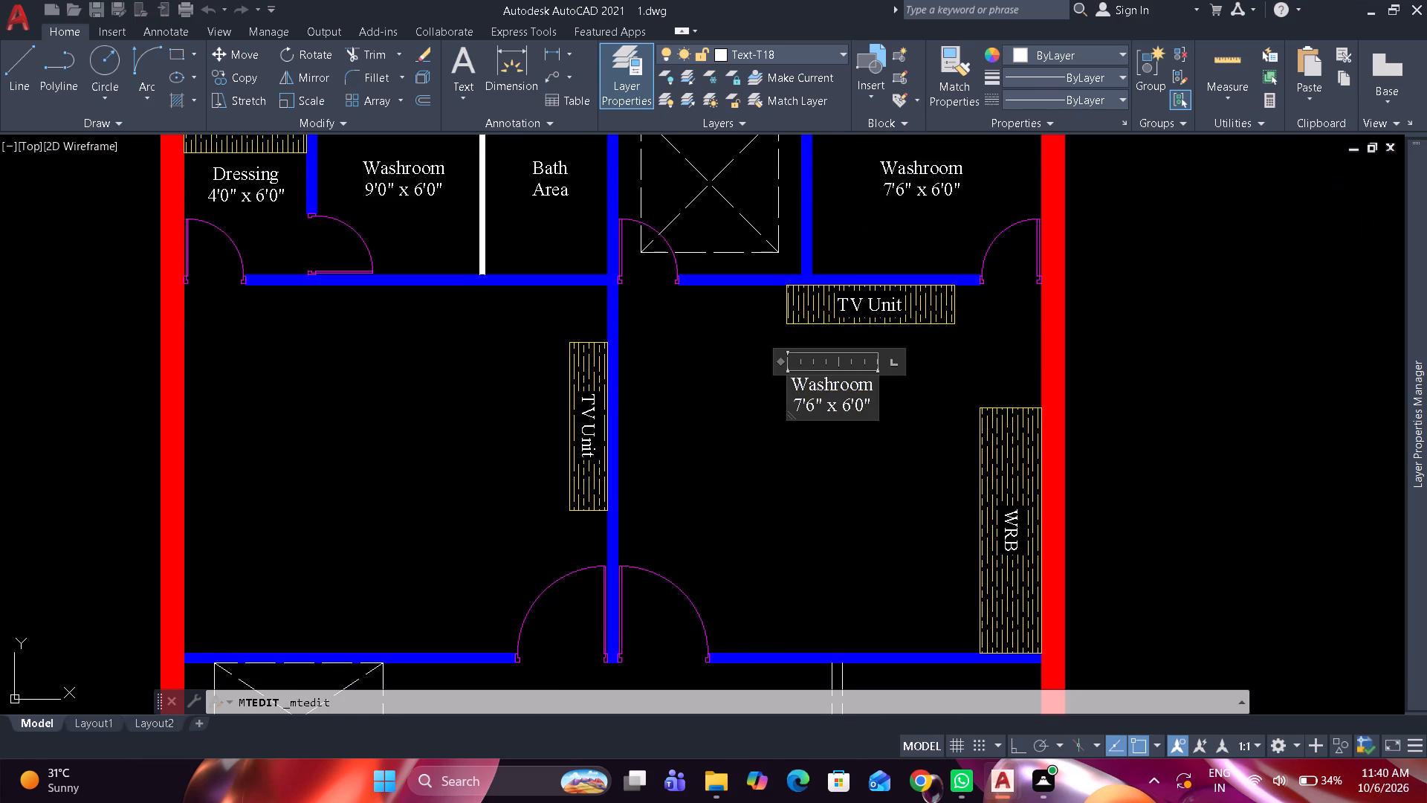
key(ctrl+a)
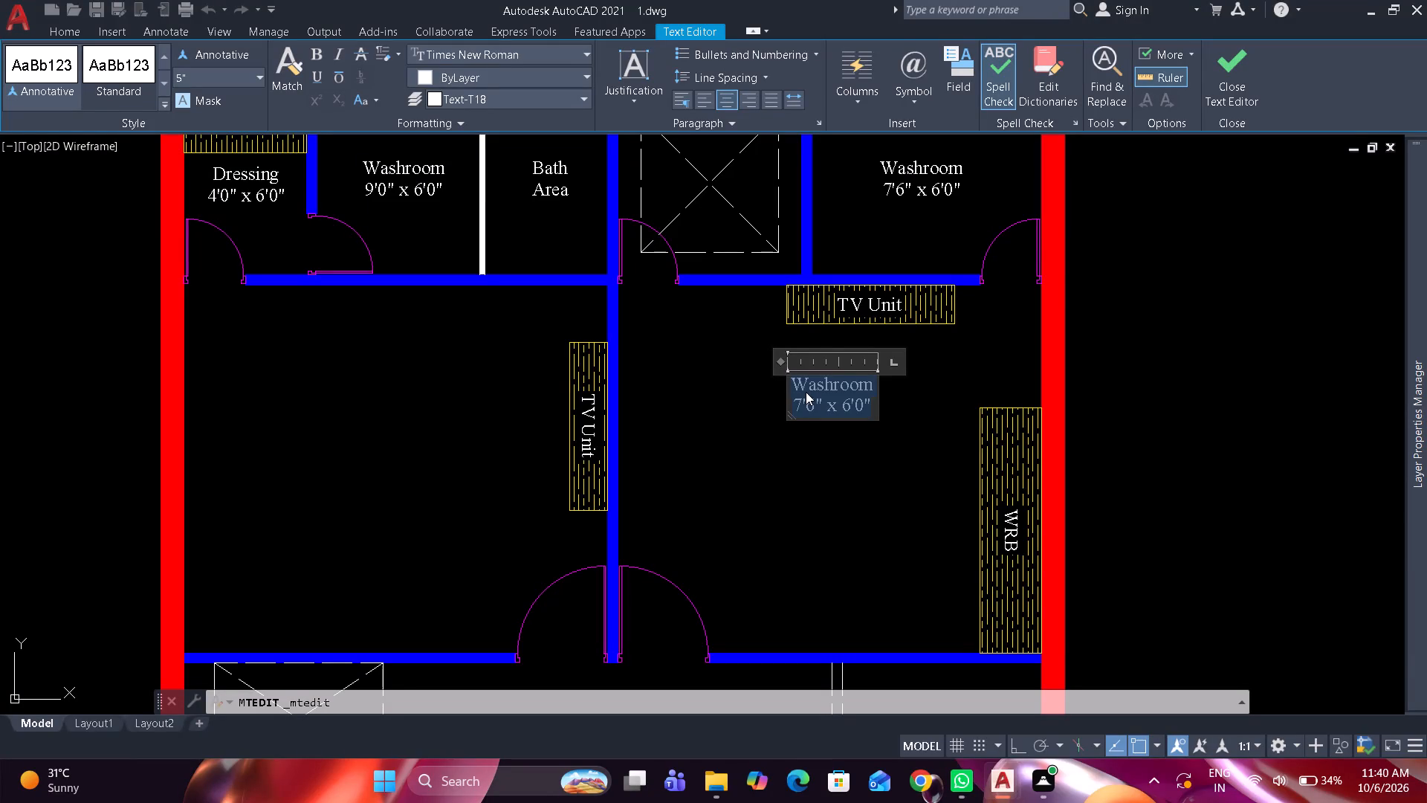
text(Bed)
key(space)
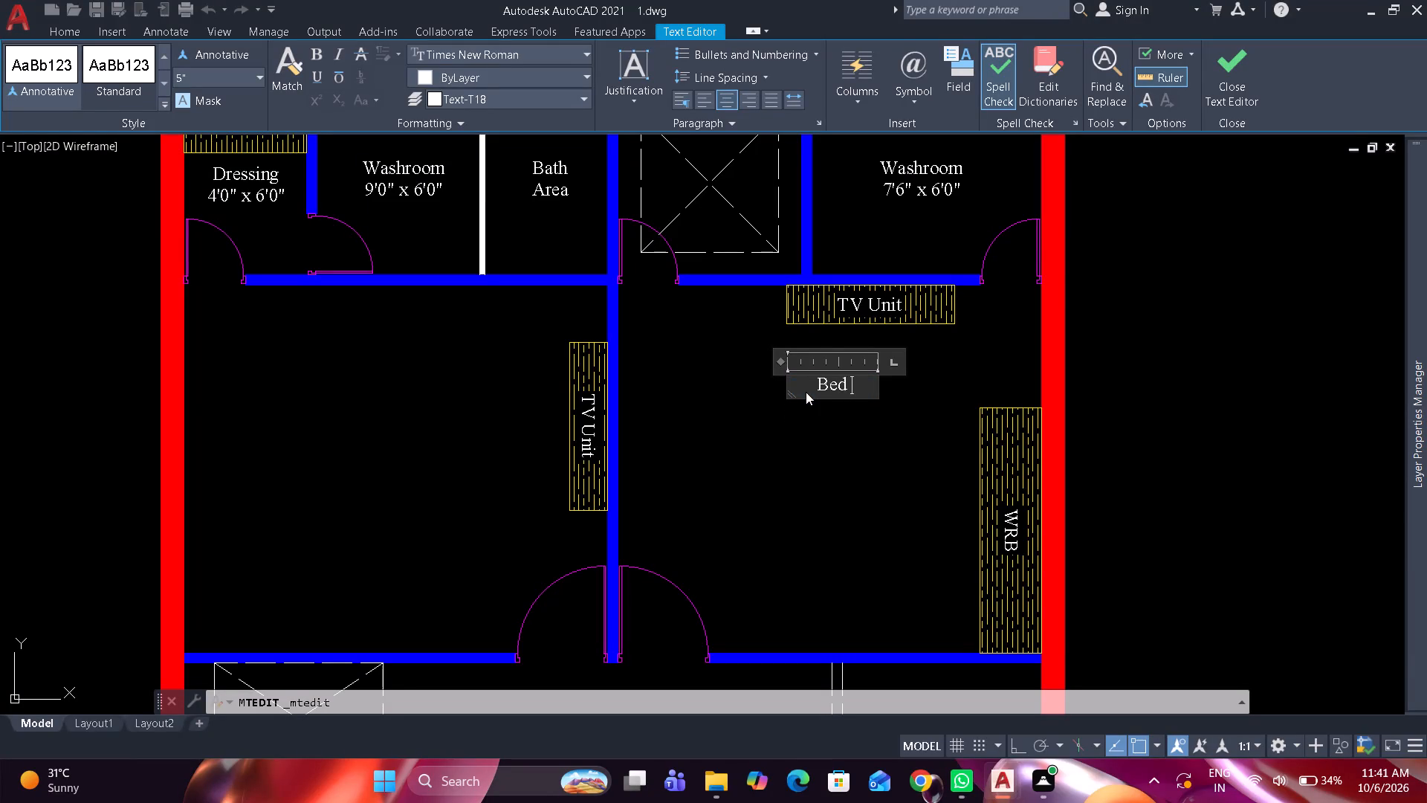
text(Room)
key(Return)
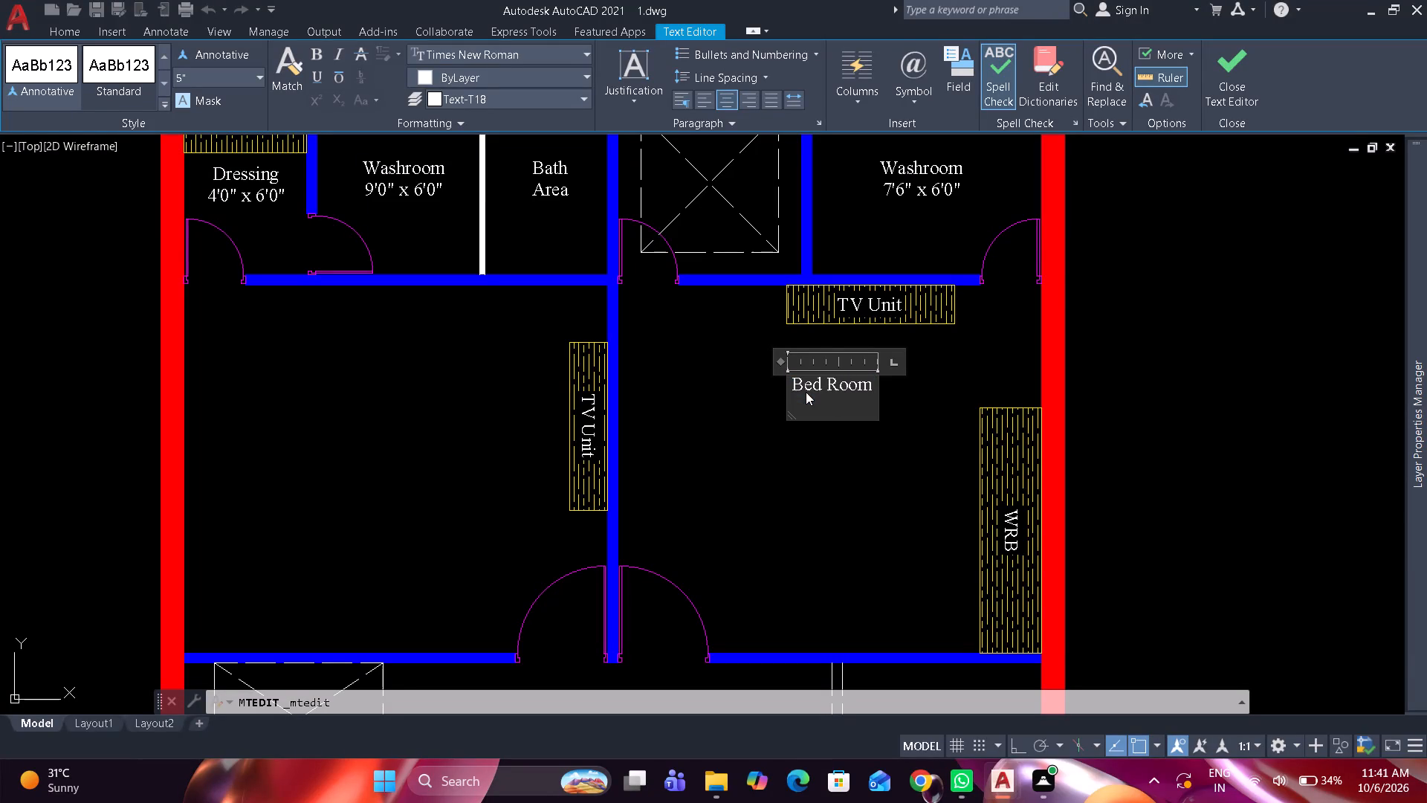
text(13)
text('10)
key(apostrophe)
key(BackSpace)
key(shift+quotedbl)
key(space)
text(x)
key(space)
text(12)
text('0")
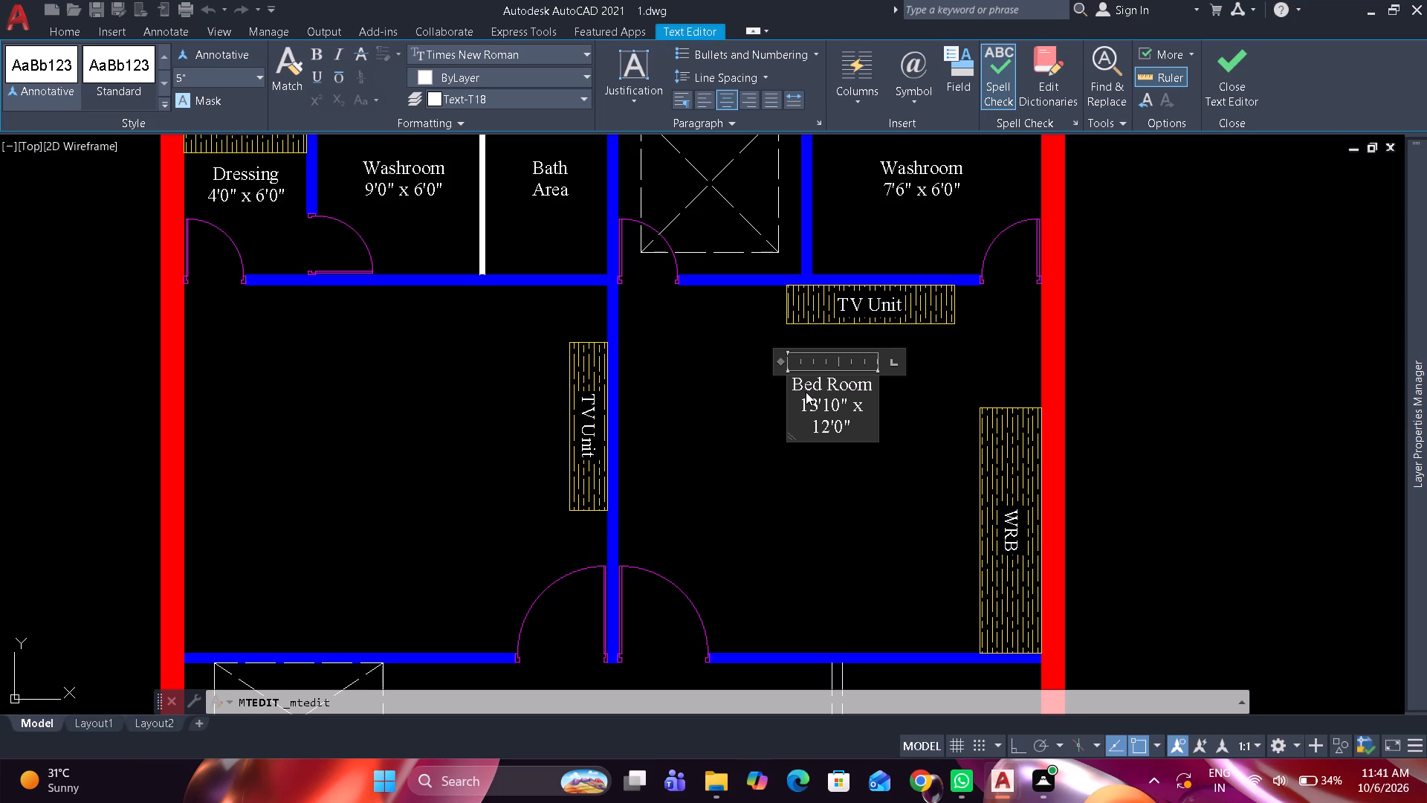
Widen the Bed Room label's text frame so the size fits on a single line, and finish editing.
scroll(893, 374, up, 2)
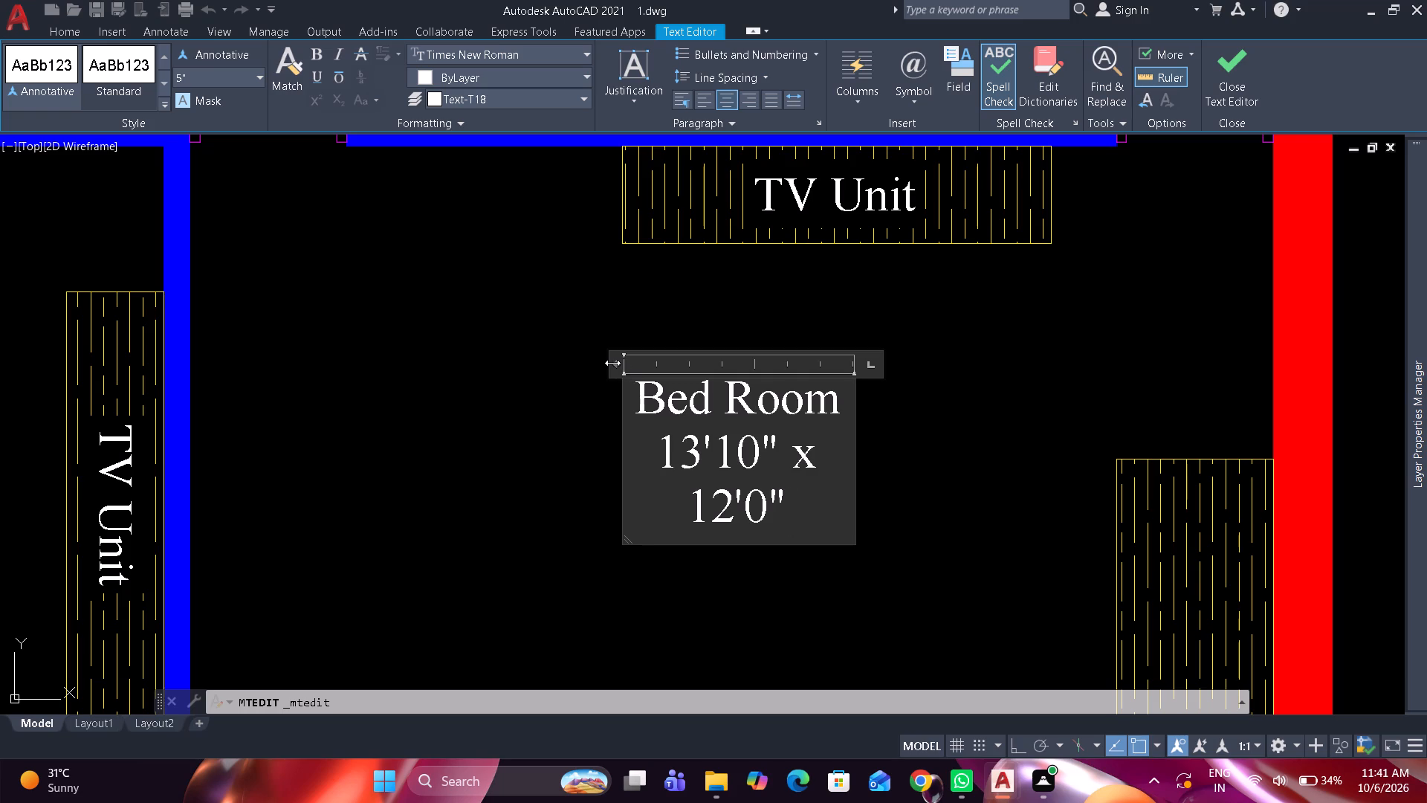
drag(612, 363, 480, 360)
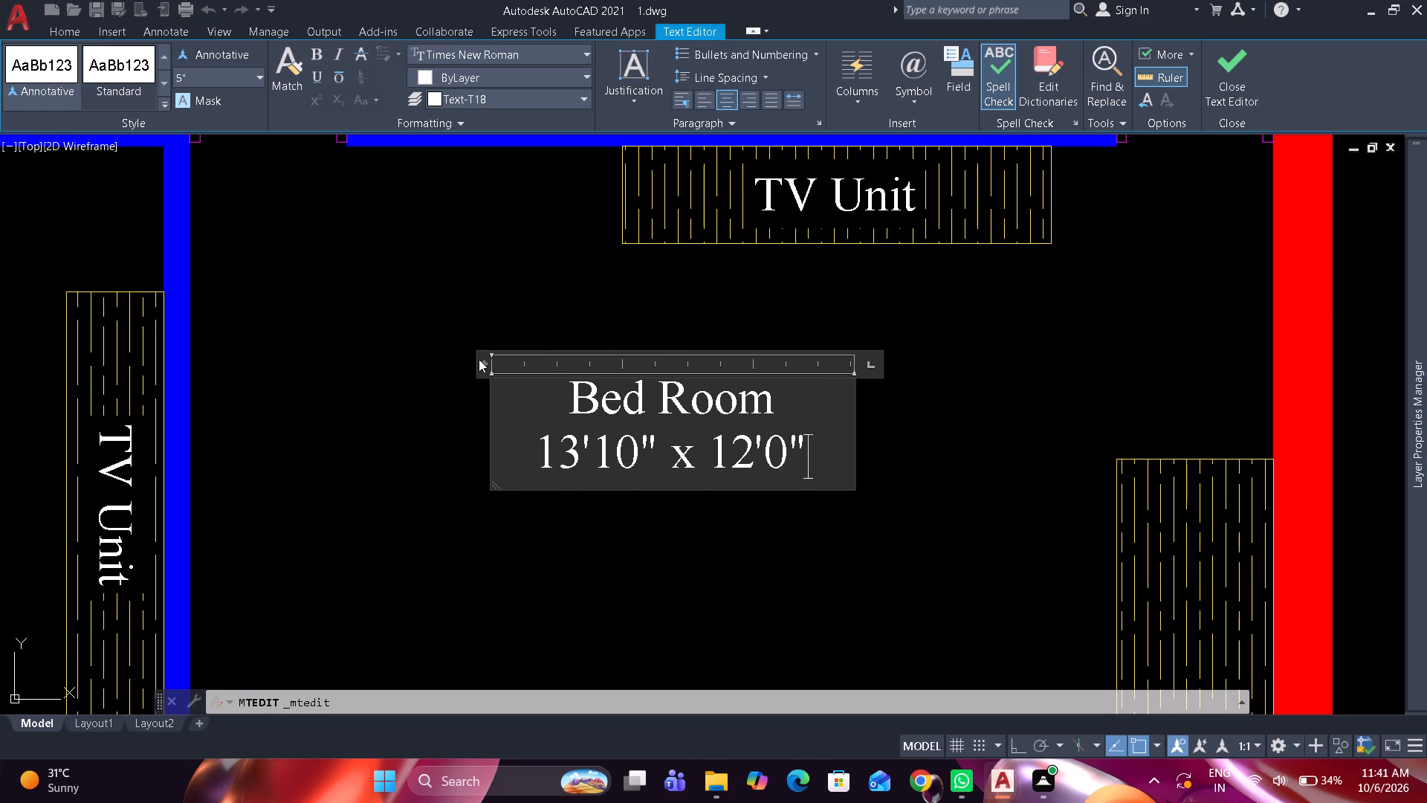
click(358, 481)
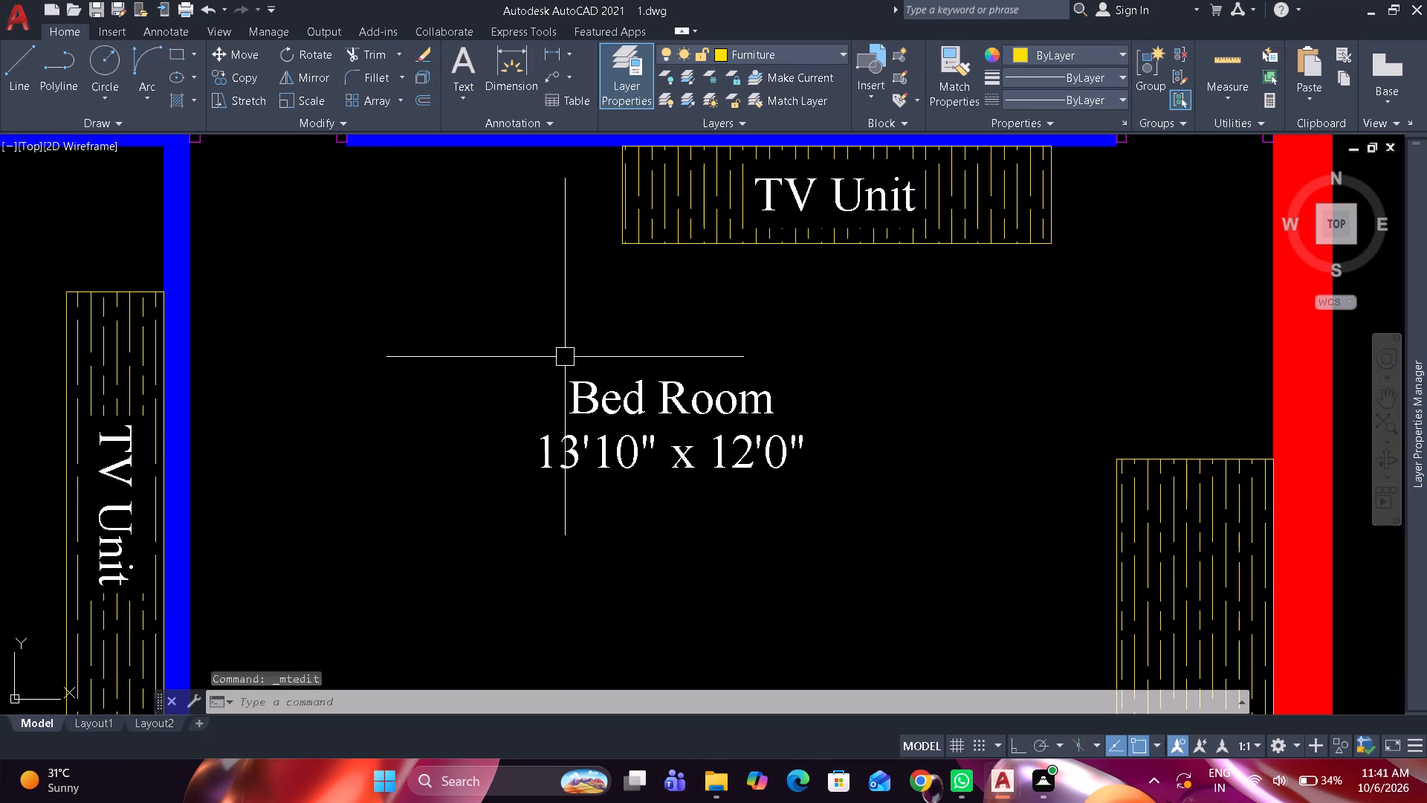
Copy the Bed Room label about 11 feet into the adjacent room beside the vertical TV Unit.
scroll(590, 313, down, 3)
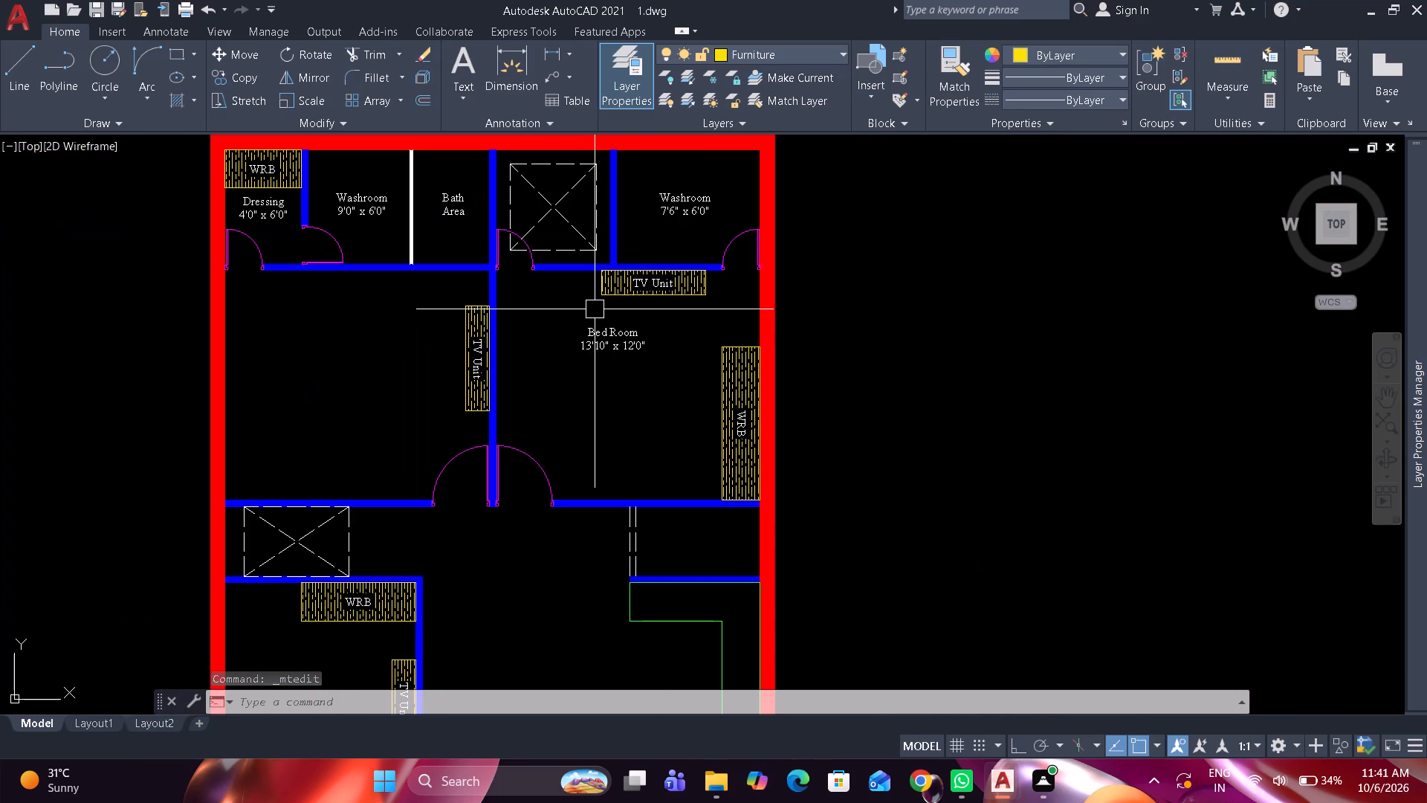
click(620, 329)
text(co)
key(space)
click(620, 329)
scroll(436, 361, up, 1)
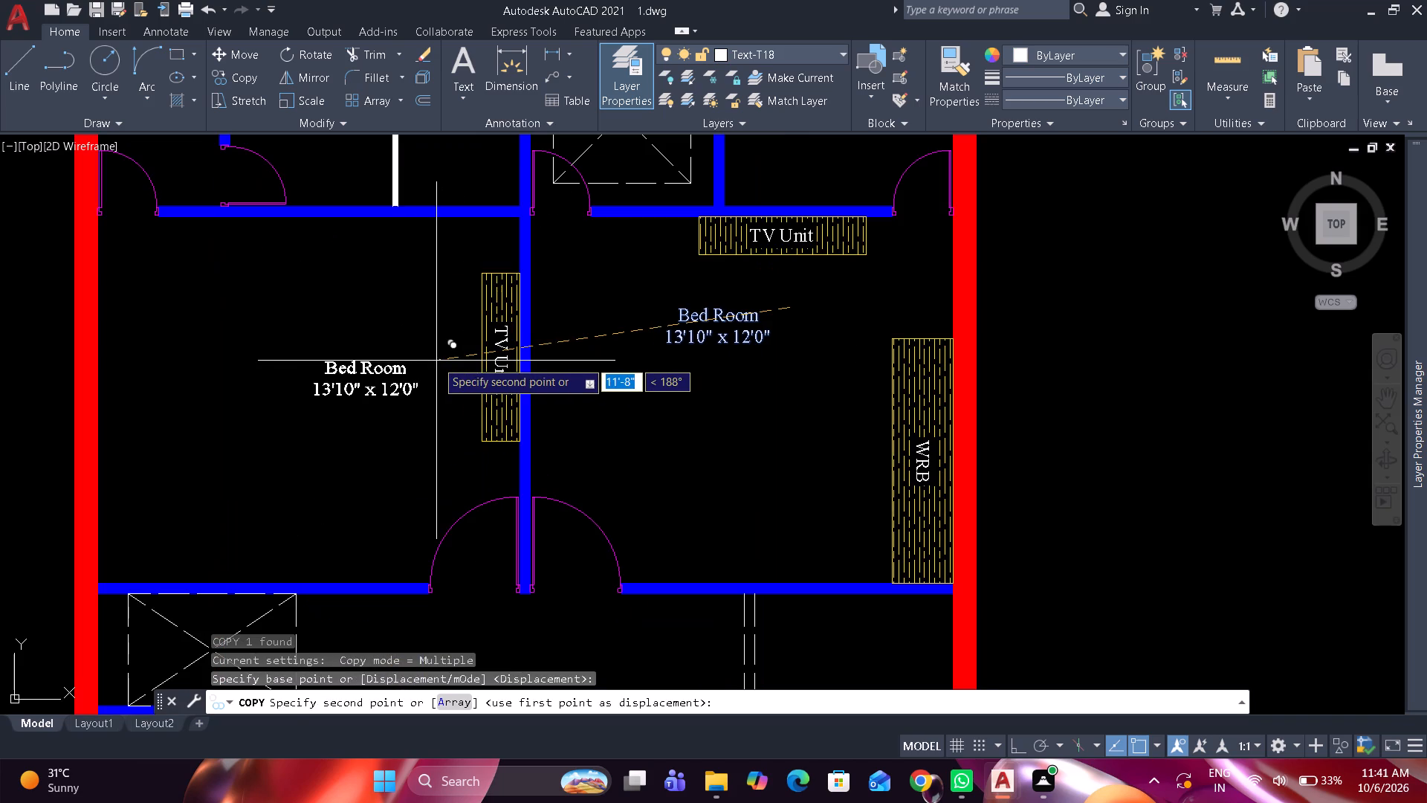
middle_drag(449, 361, 563, 346)
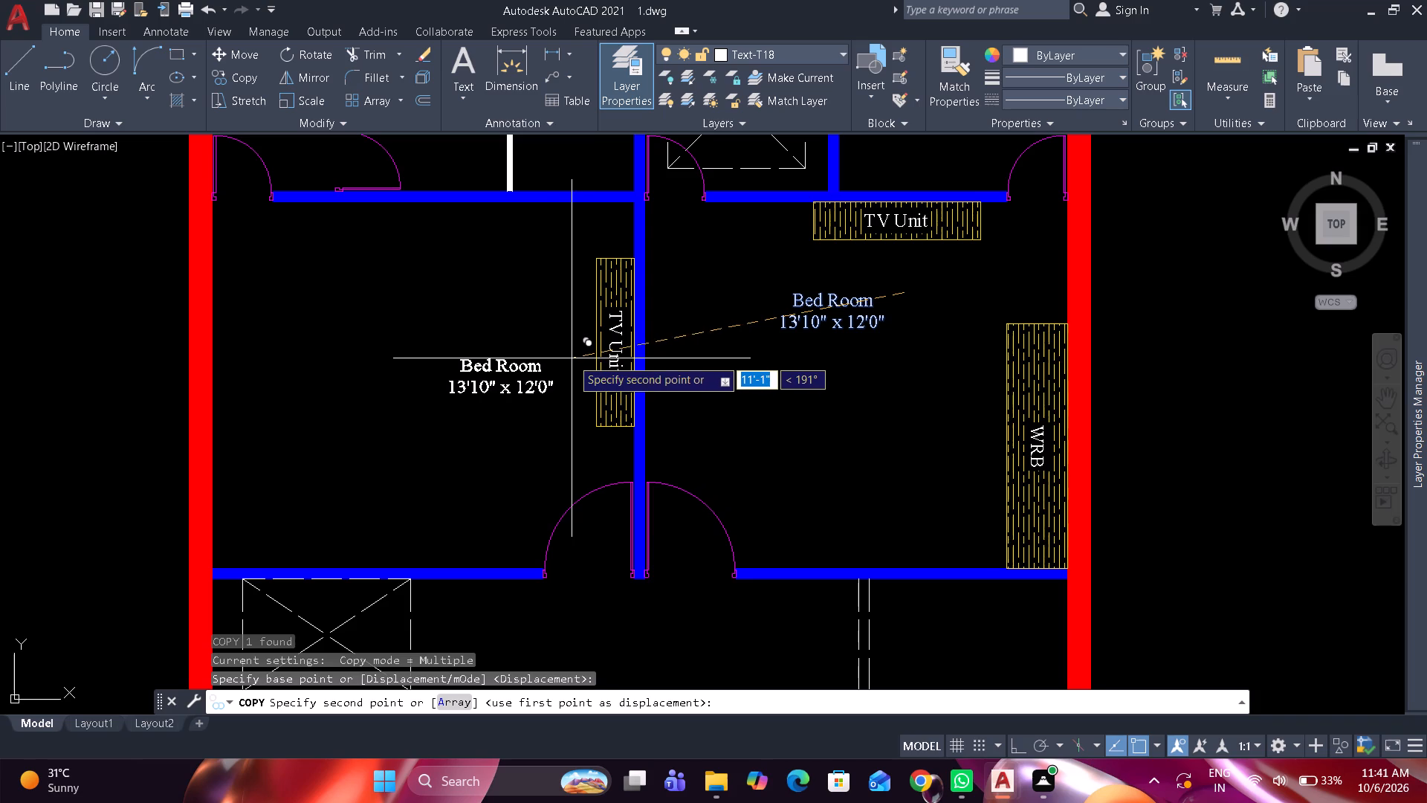
click(576, 353)
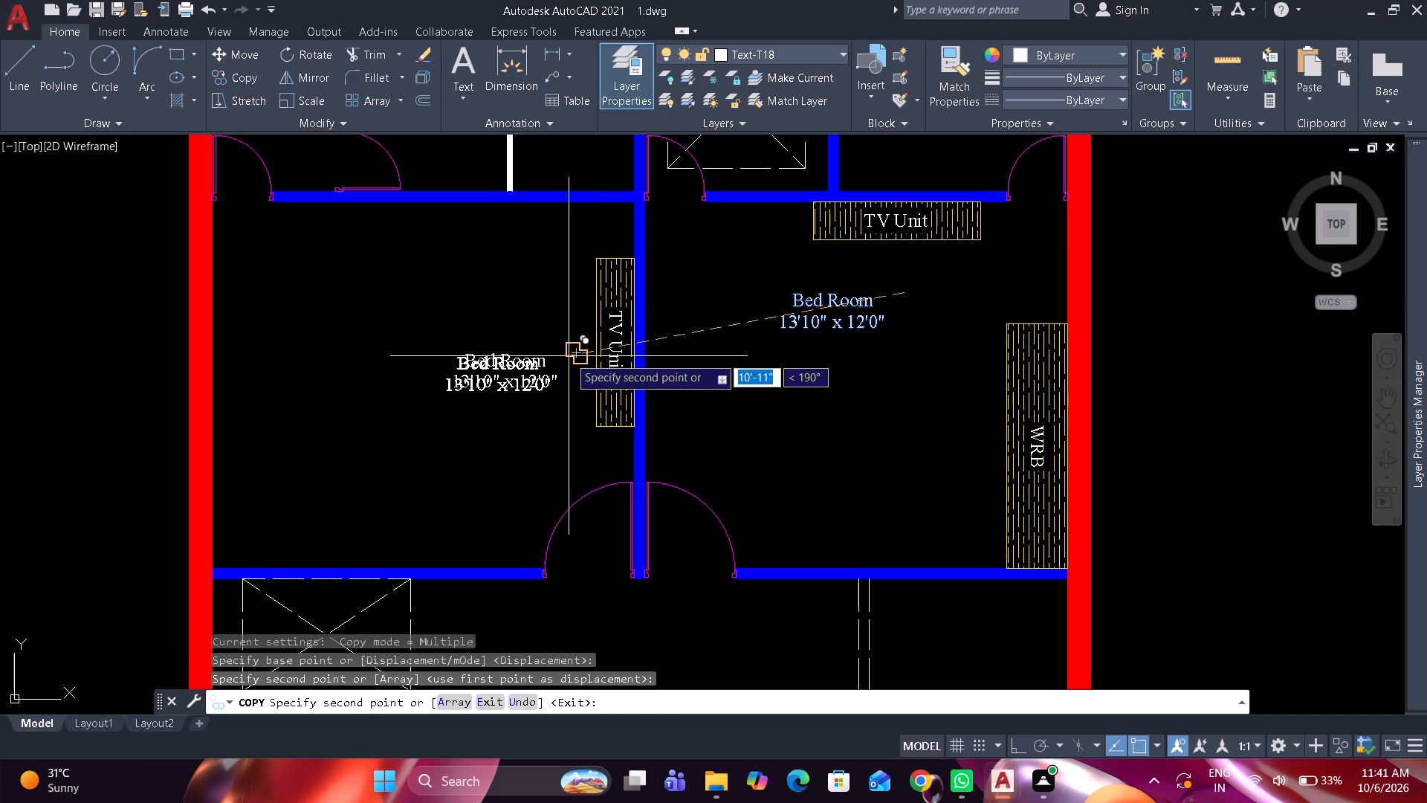
key(space)
Change the name in the copied label beside the vertical TV Unit to Master Bed Room.
double_click(528, 360)
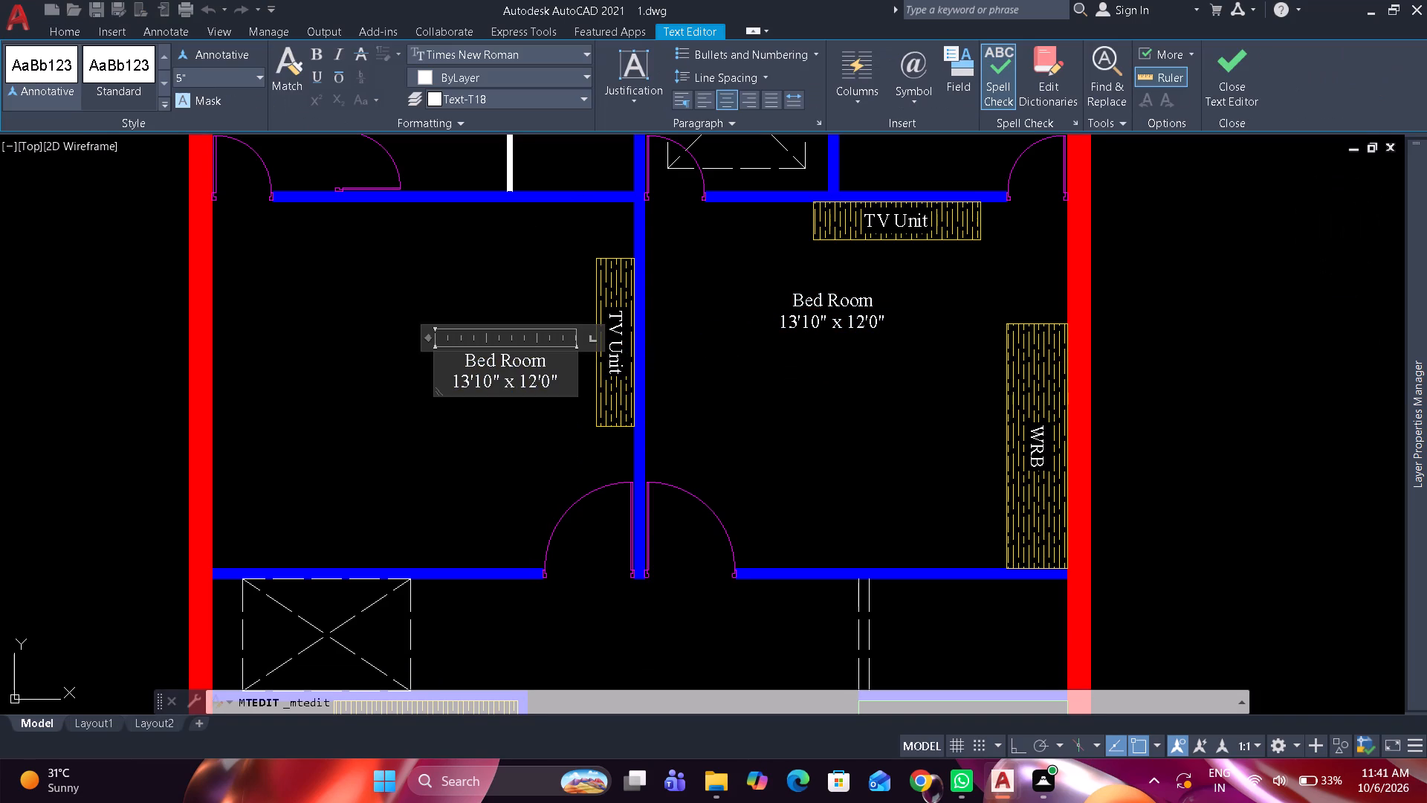
scroll(528, 361, up, 1)
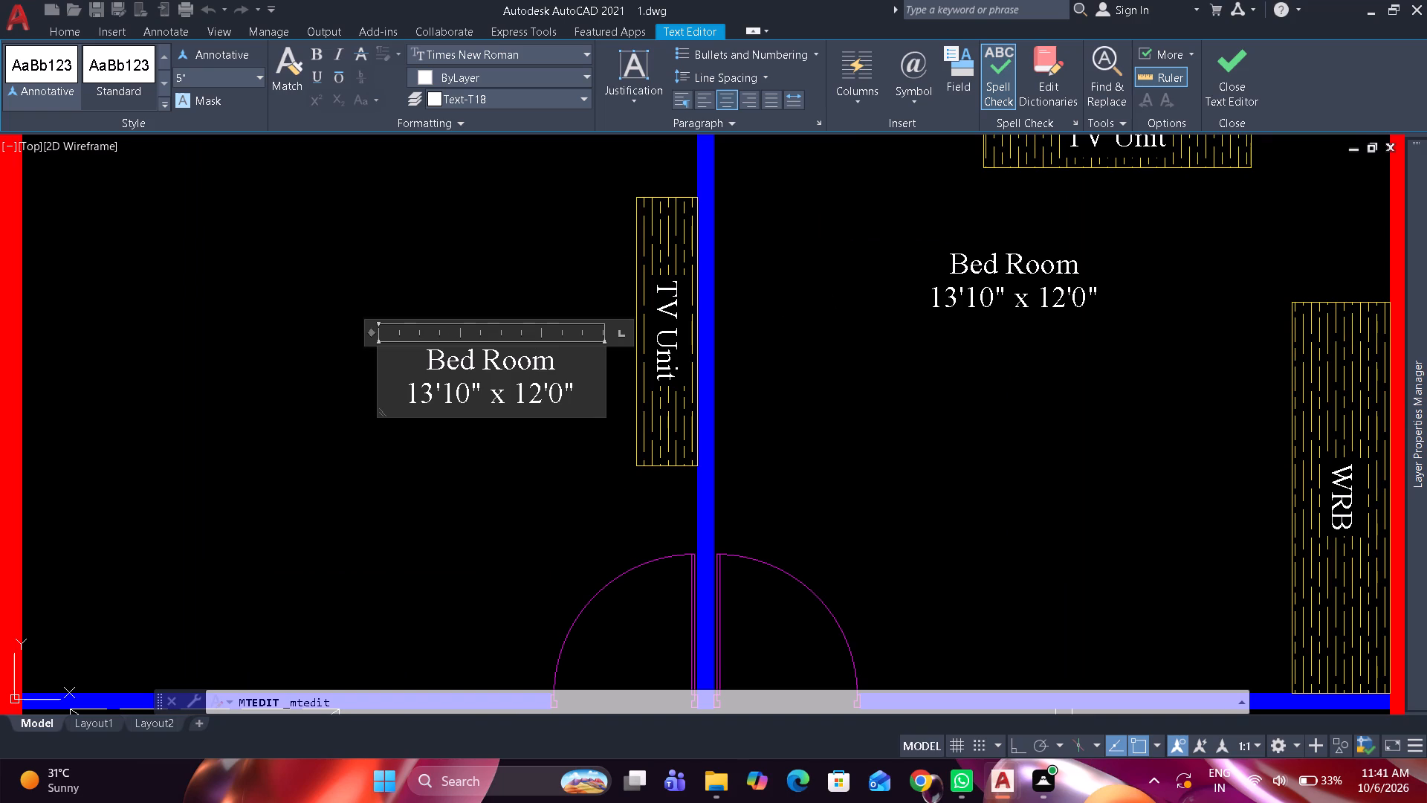
click(420, 363)
text(M)
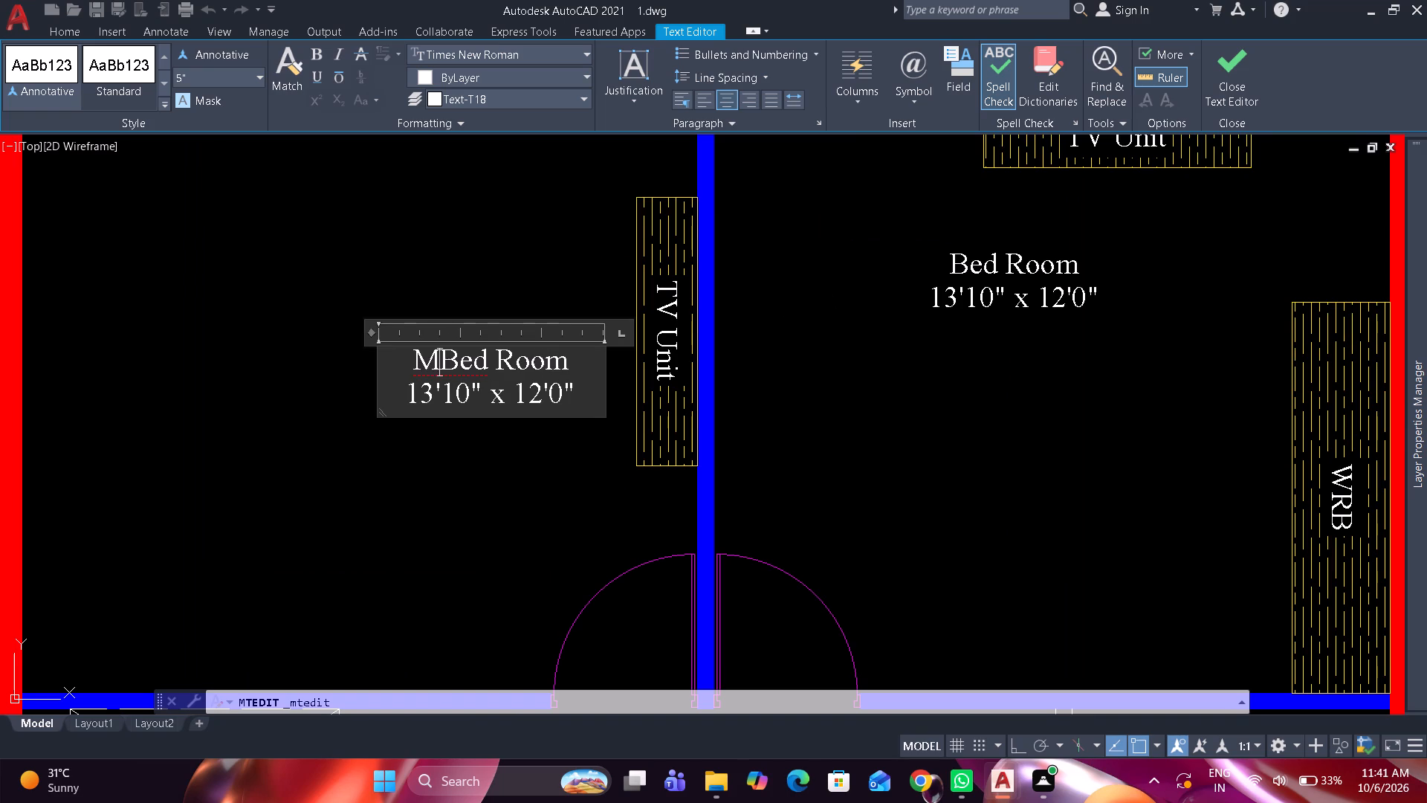
key(space)
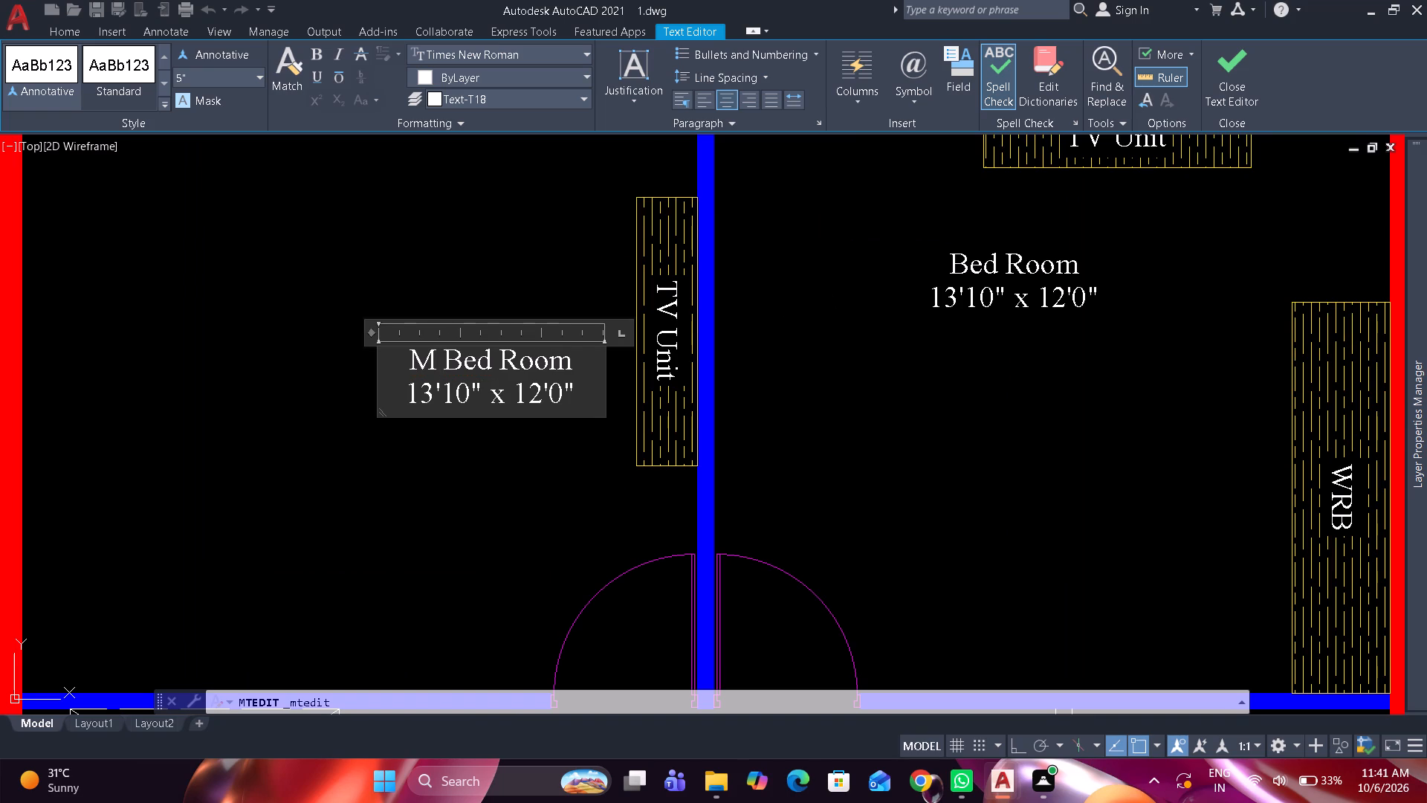
key(BackSpace)
text(aster)
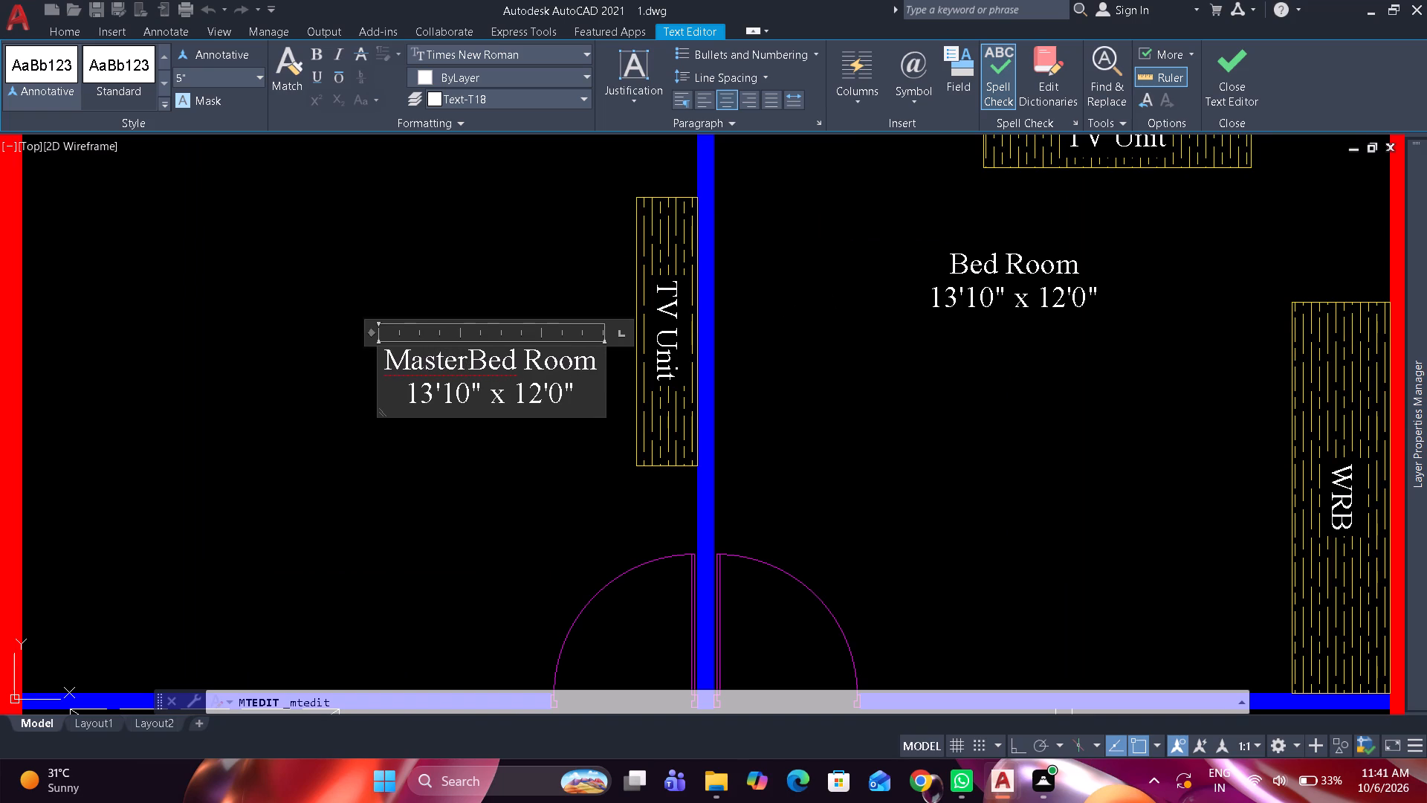
key(space)
click(501, 259)
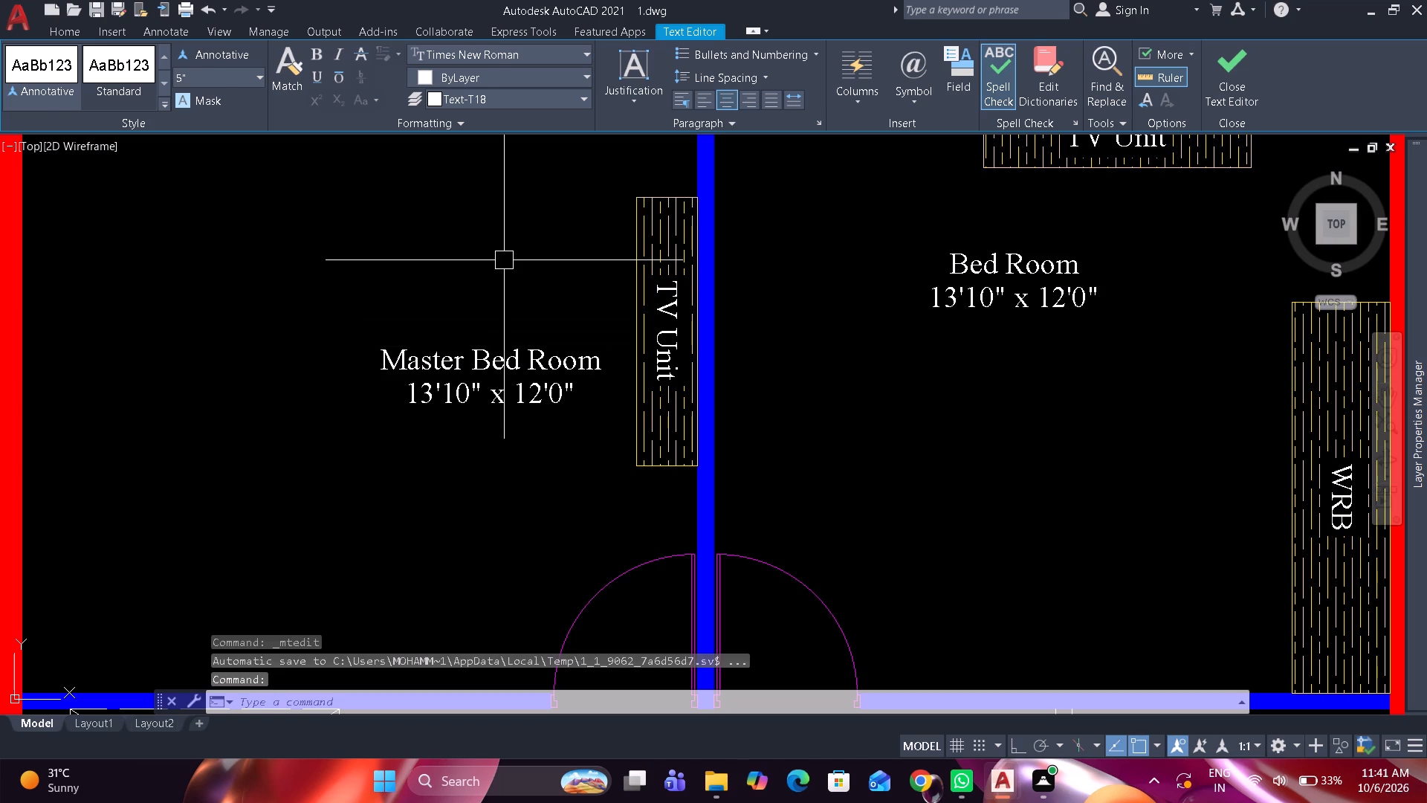
Copy the Master Bed Room label about 10'-4" down into the dashed, crossed rectangle above the WRB.
scroll(511, 255, down, 2)
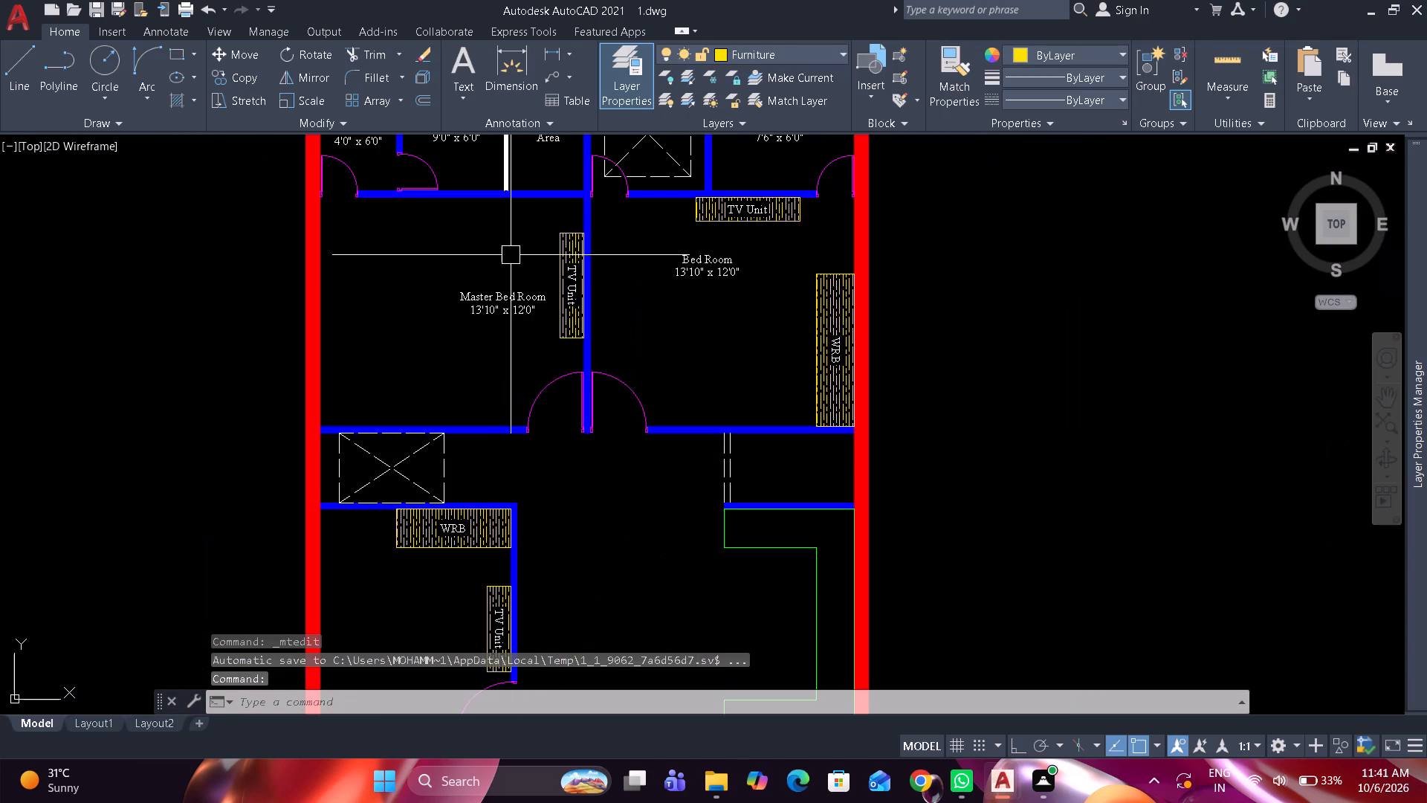
scroll(494, 292, up, 1)
click(494, 293)
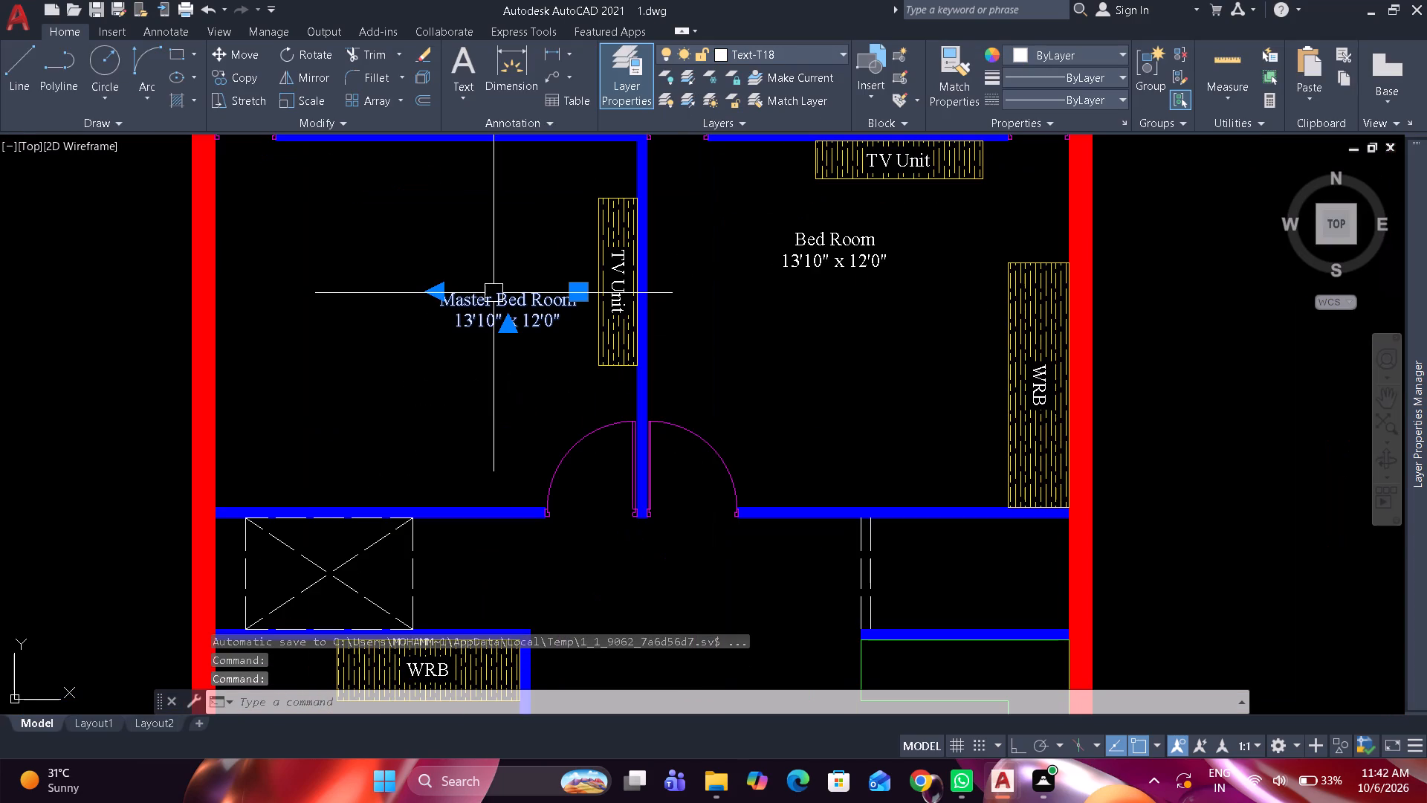
text(co)
key(space)
click(499, 300)
middle_drag(467, 333, 529, 146)
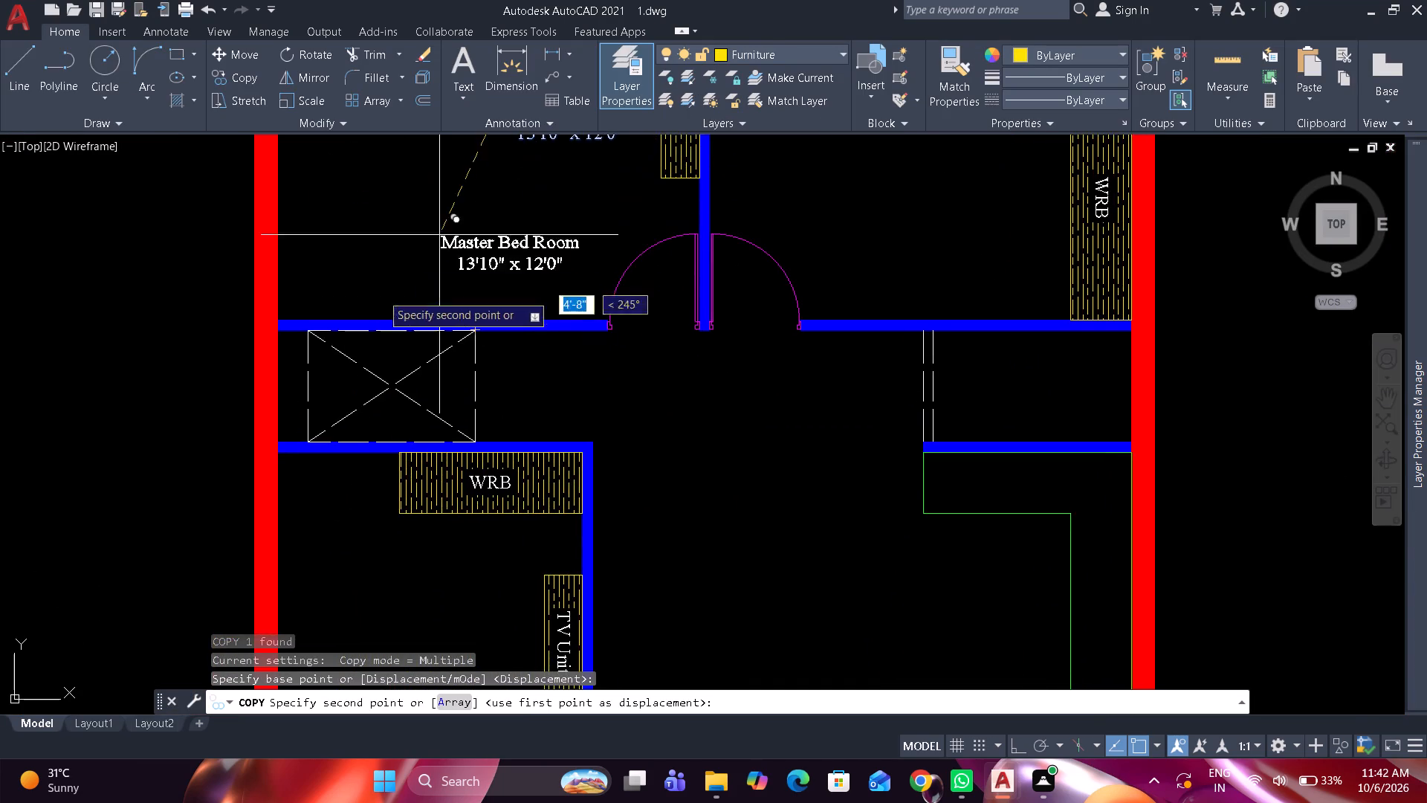
scroll(341, 355, up, 1)
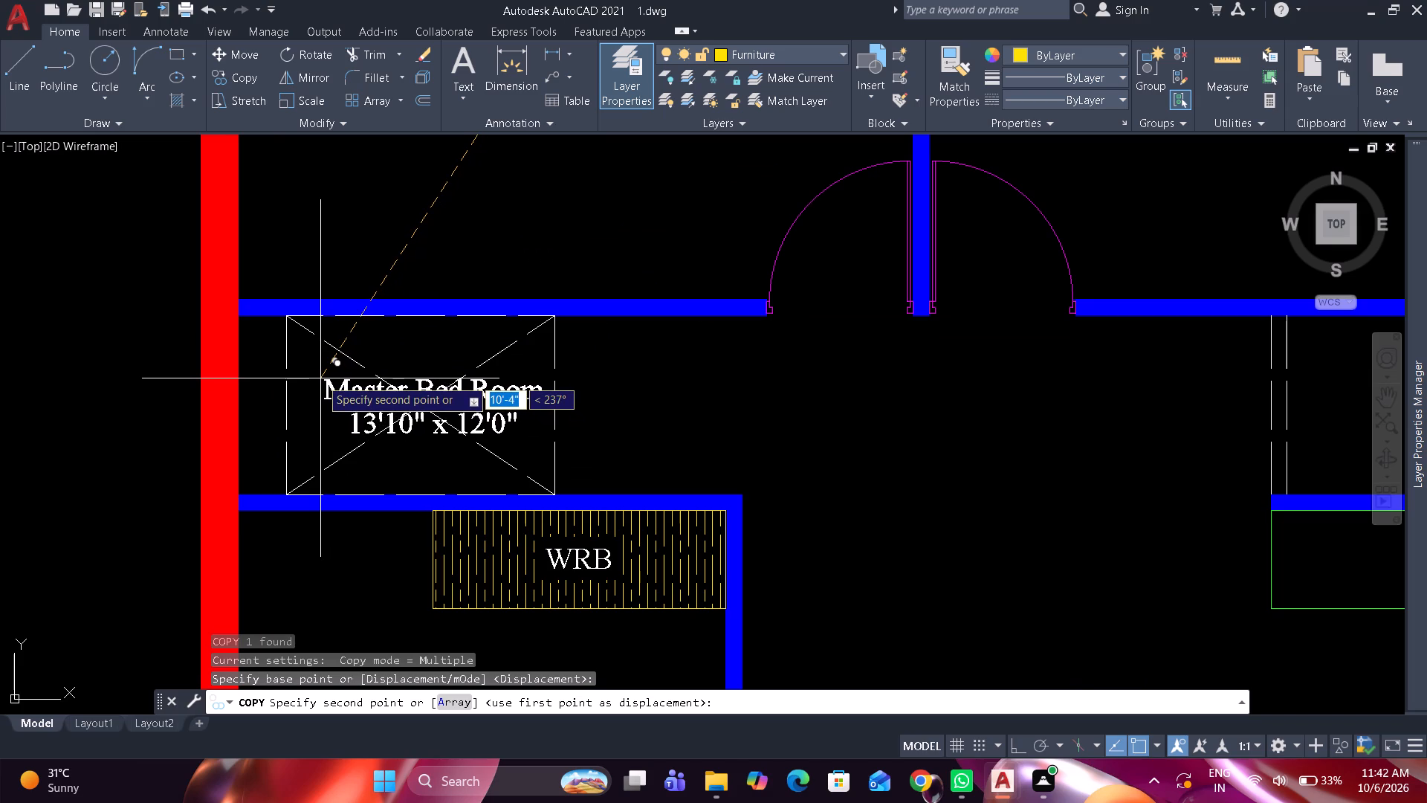
click(320, 378)
key(space)
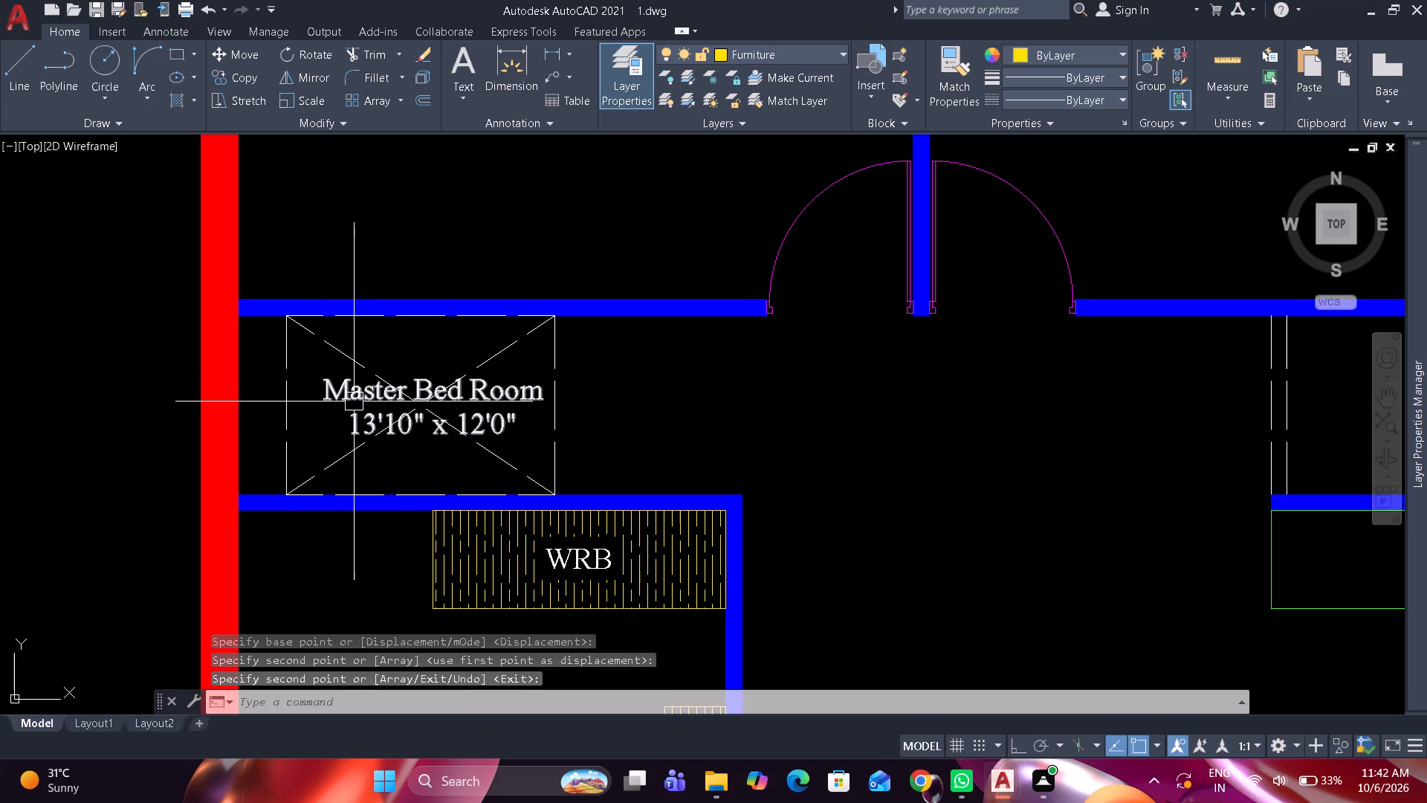
Replace the text of the copied label in the crossed rectangle with Dust/Store and 6'6" x 3'8" beneath it.
double_click(354, 401)
key(ctrl+a)
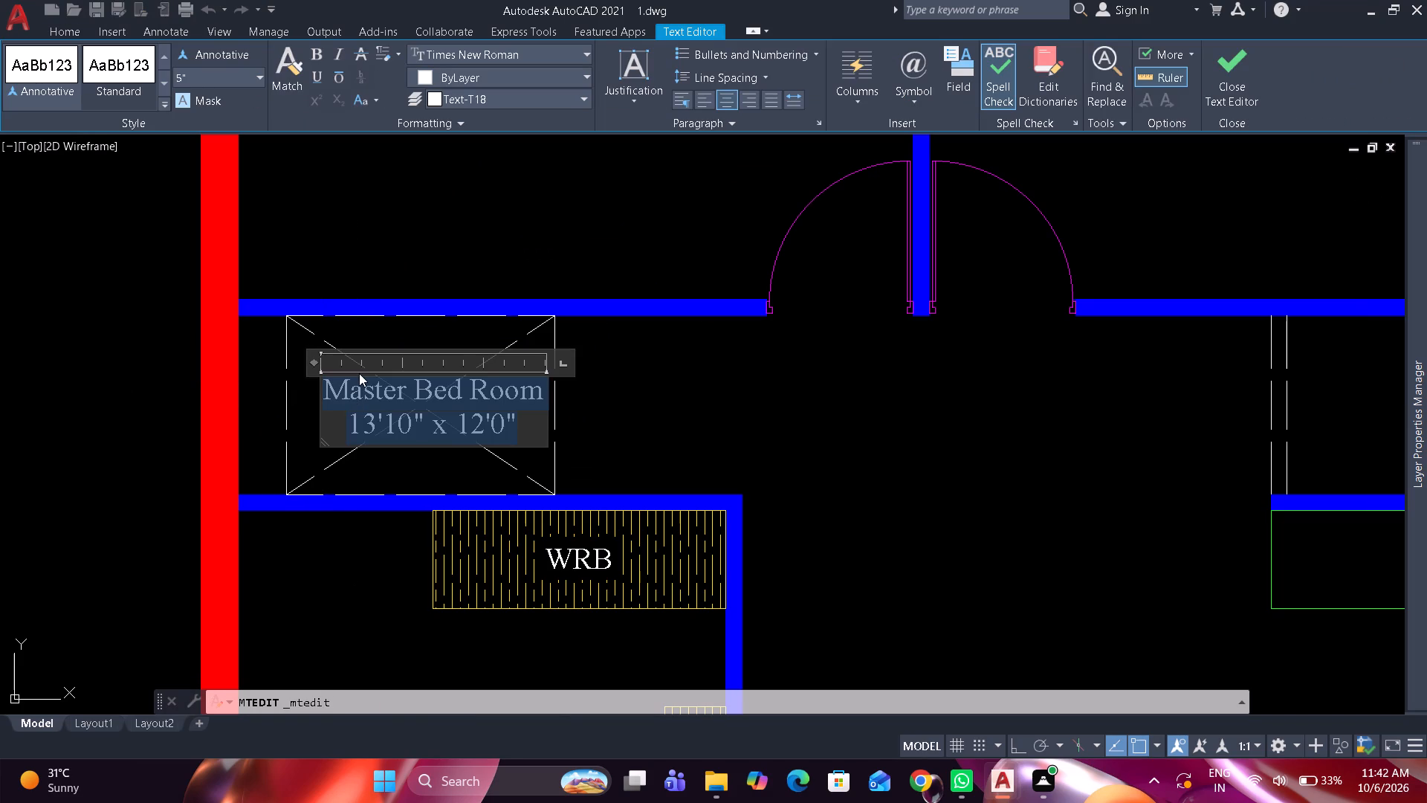
text(Dust)
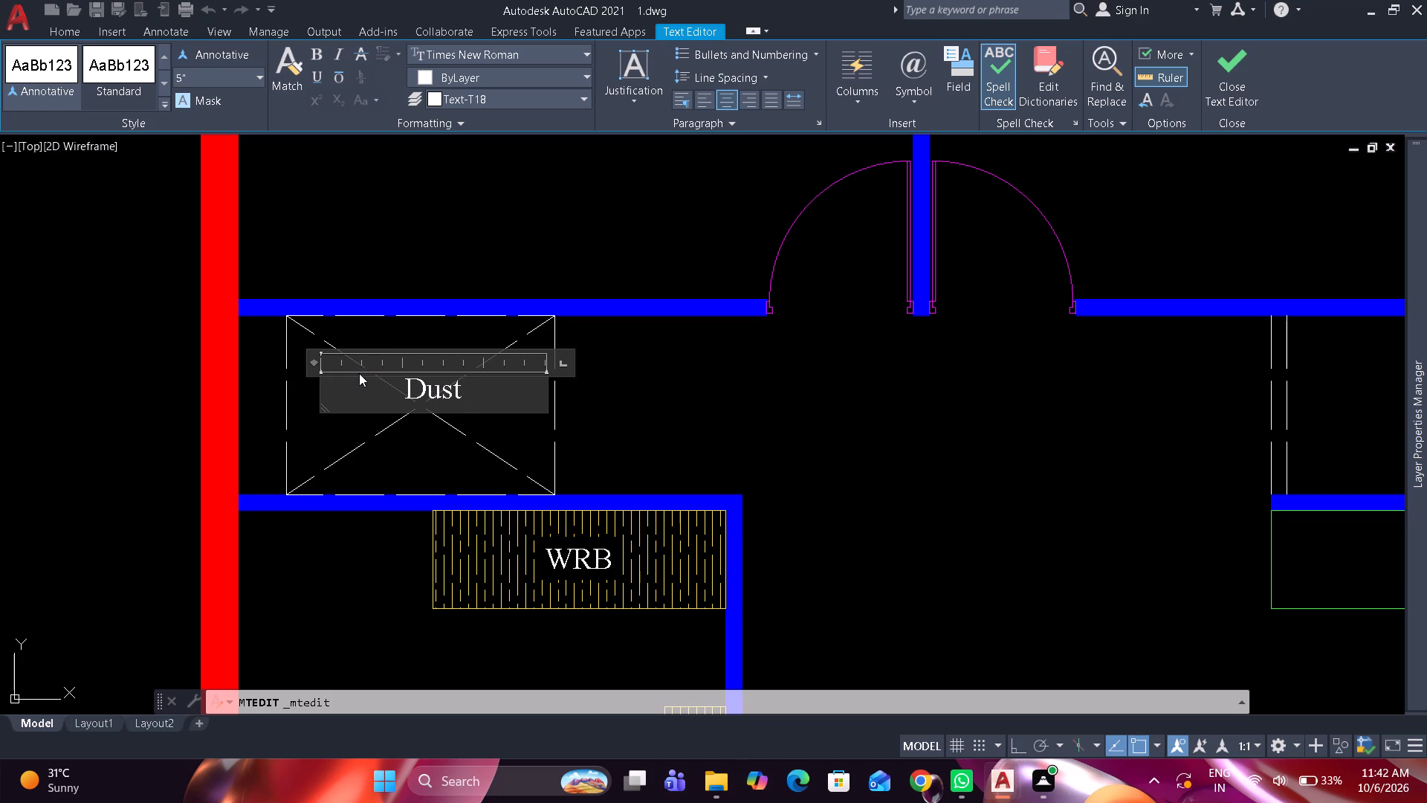
key(slash)
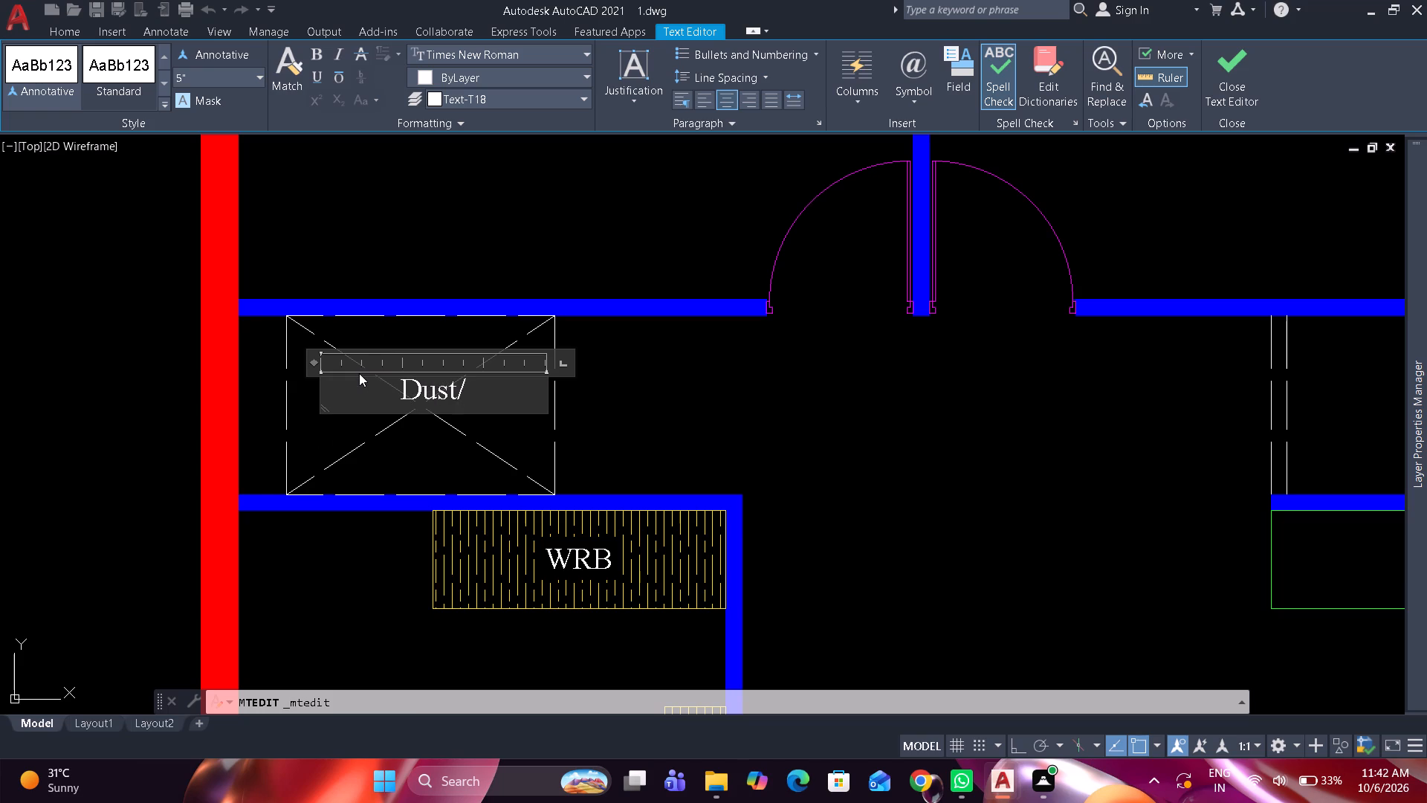
key(shift+s)
text(to)
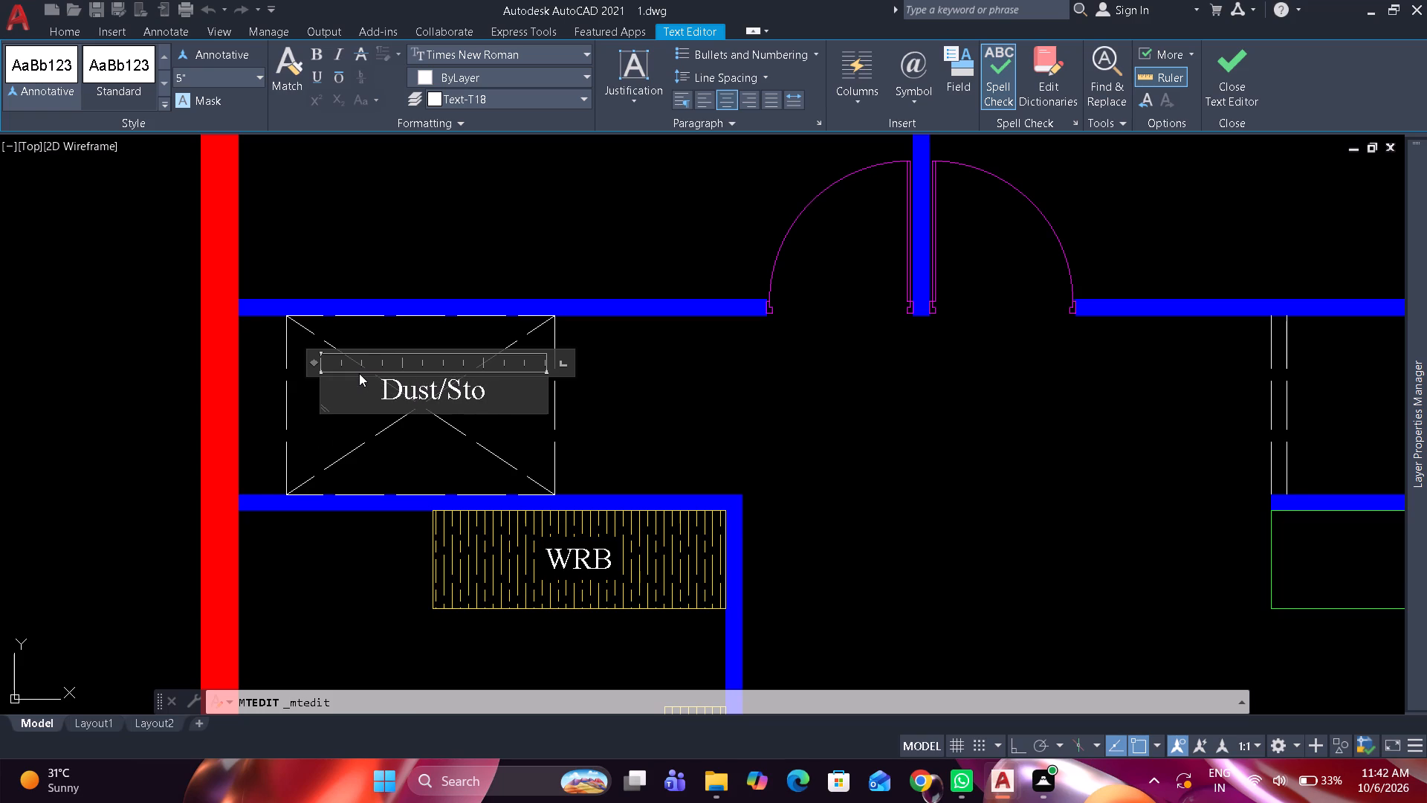
text(re)
key(Return)
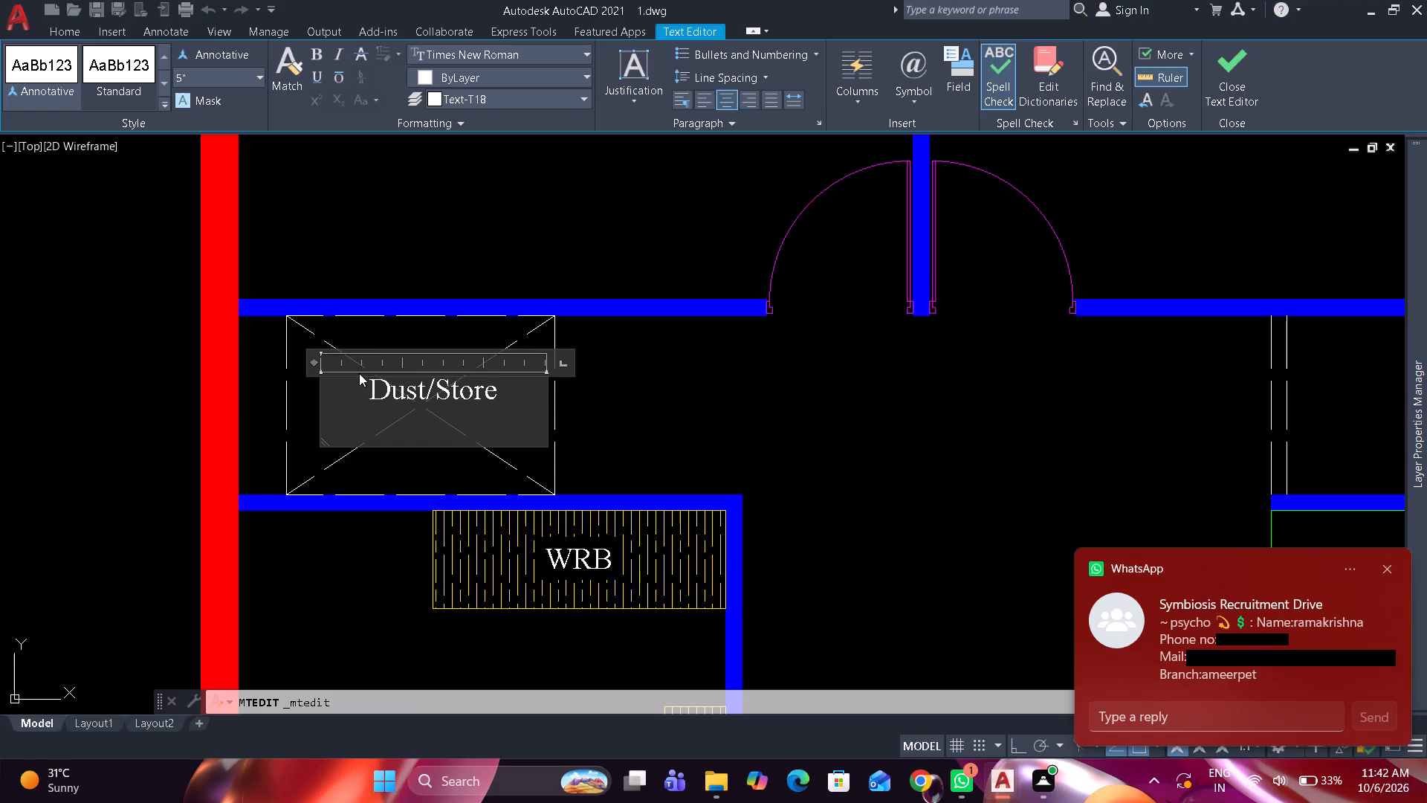
click(1385, 568)
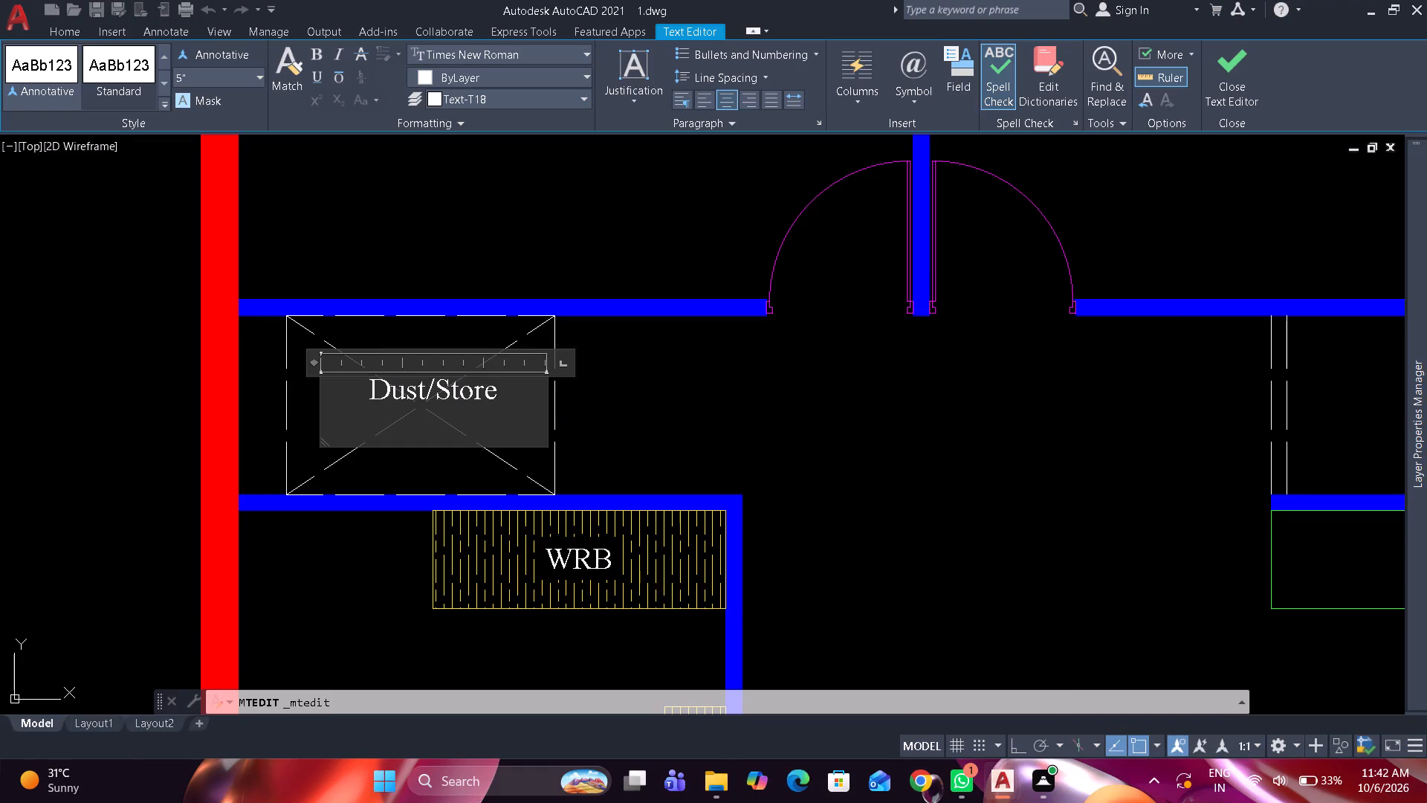
text(6'6")
key(space)
text(x)
key(space)
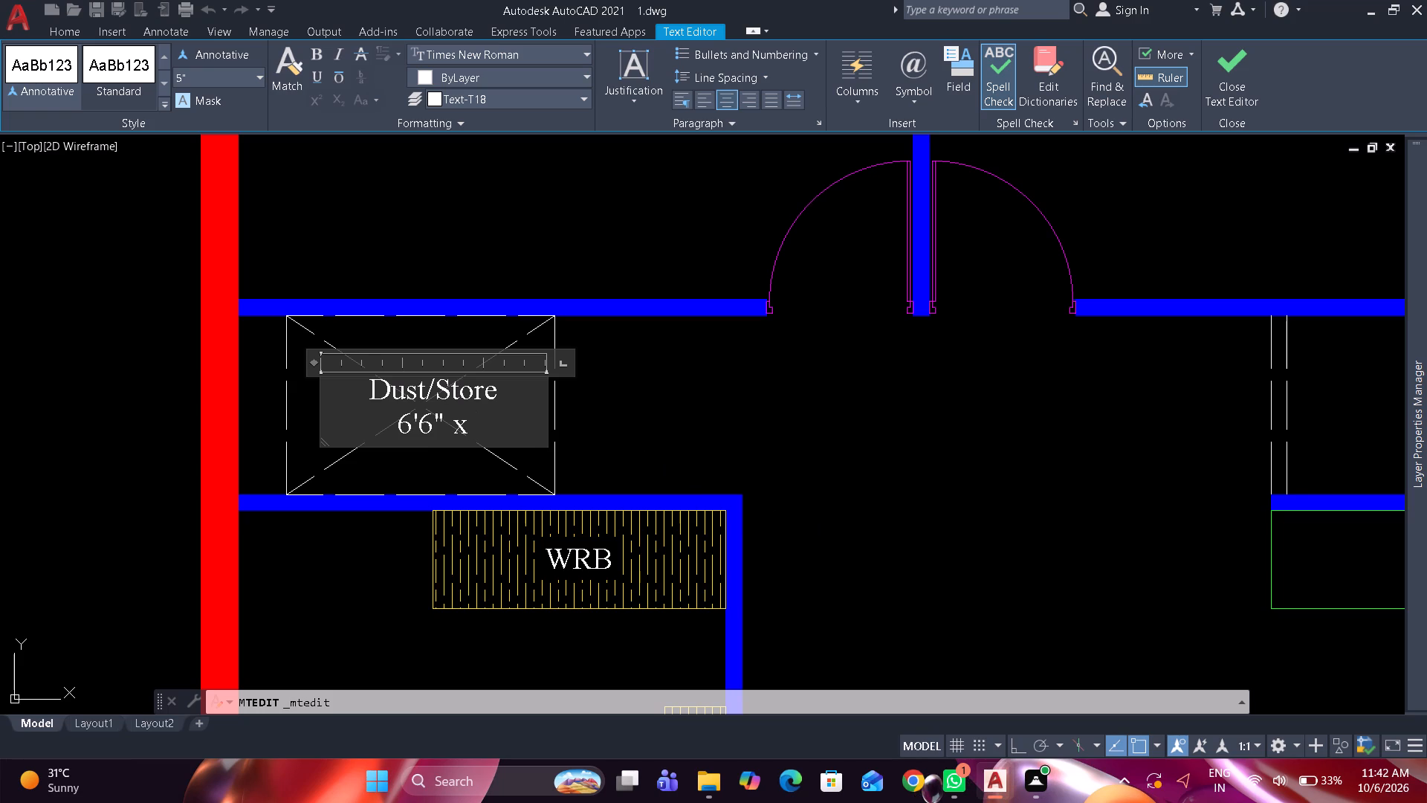
text(3')
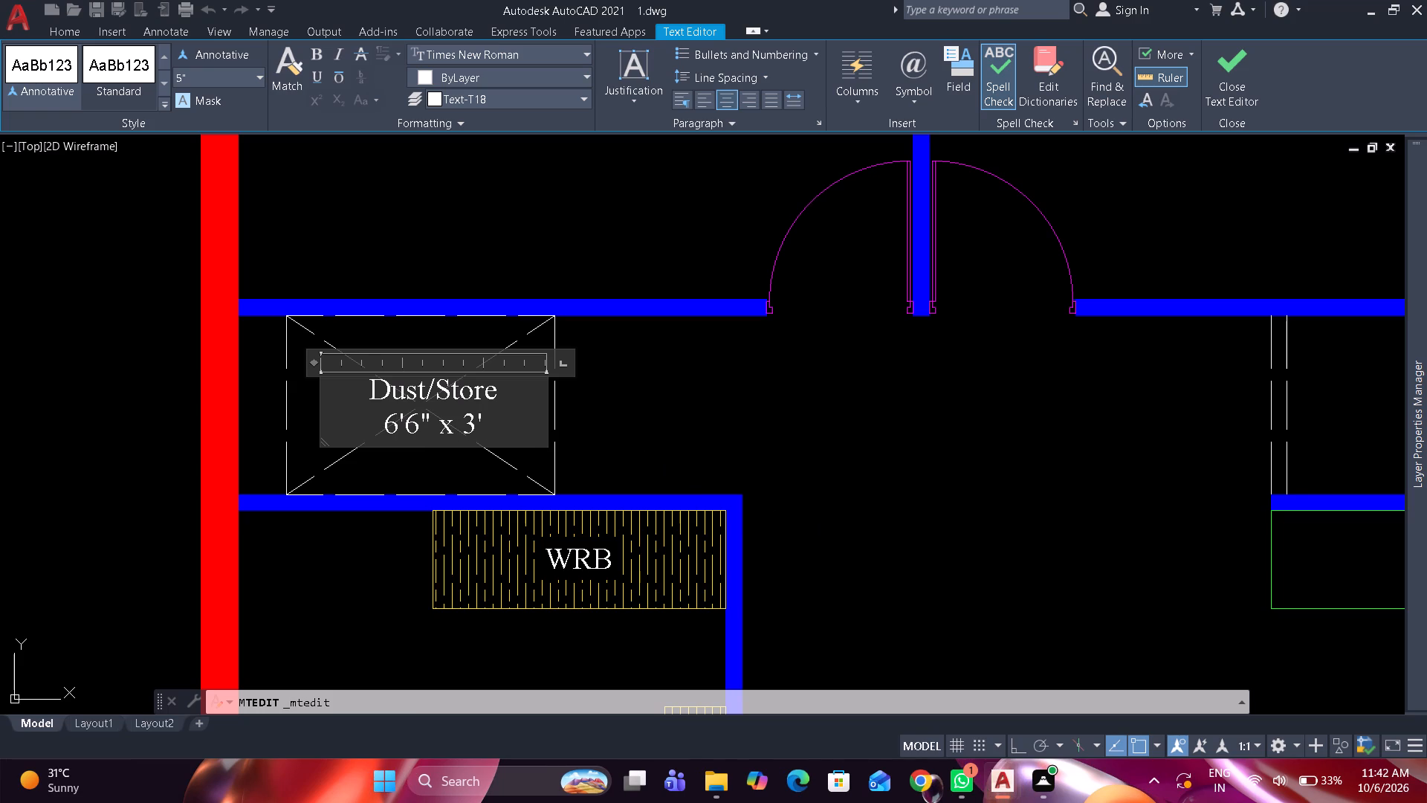
text(8")
click(693, 428)
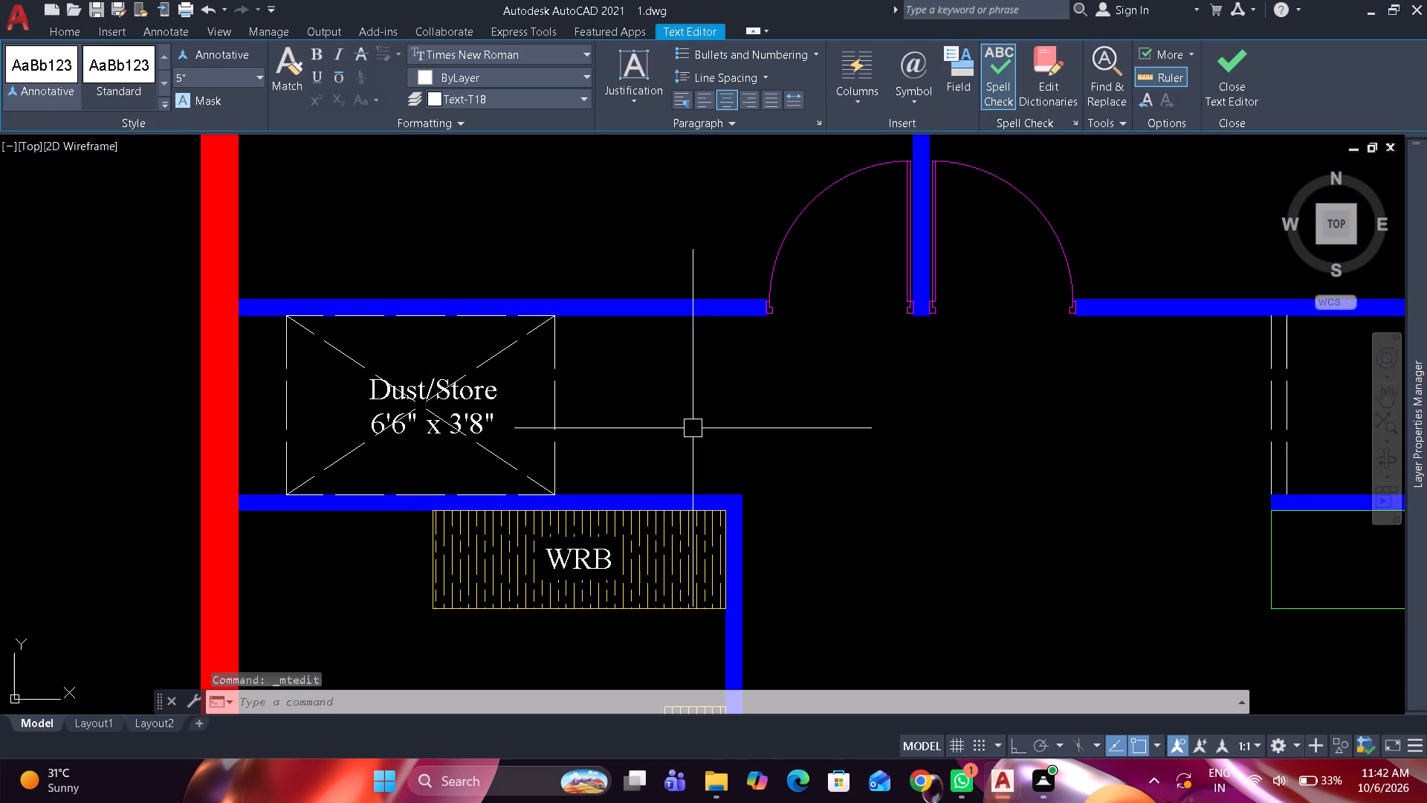
Nudge the Dust/Store label slightly left to centre it within the crossed rectangle.
click(466, 404)
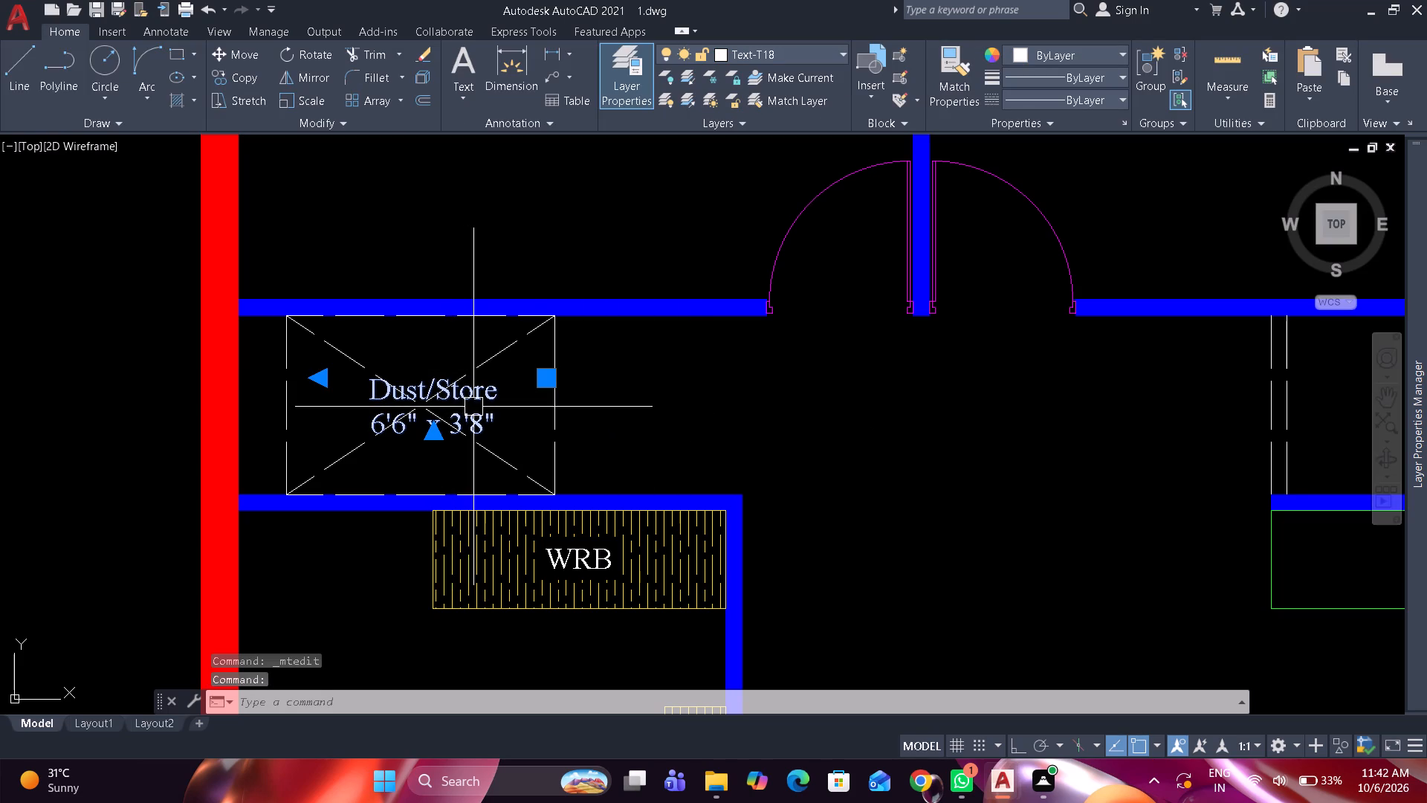
key(ctrl+Left)
key(ctrl+Left)
key(ctrl+Left)
key(ctrl+Left)
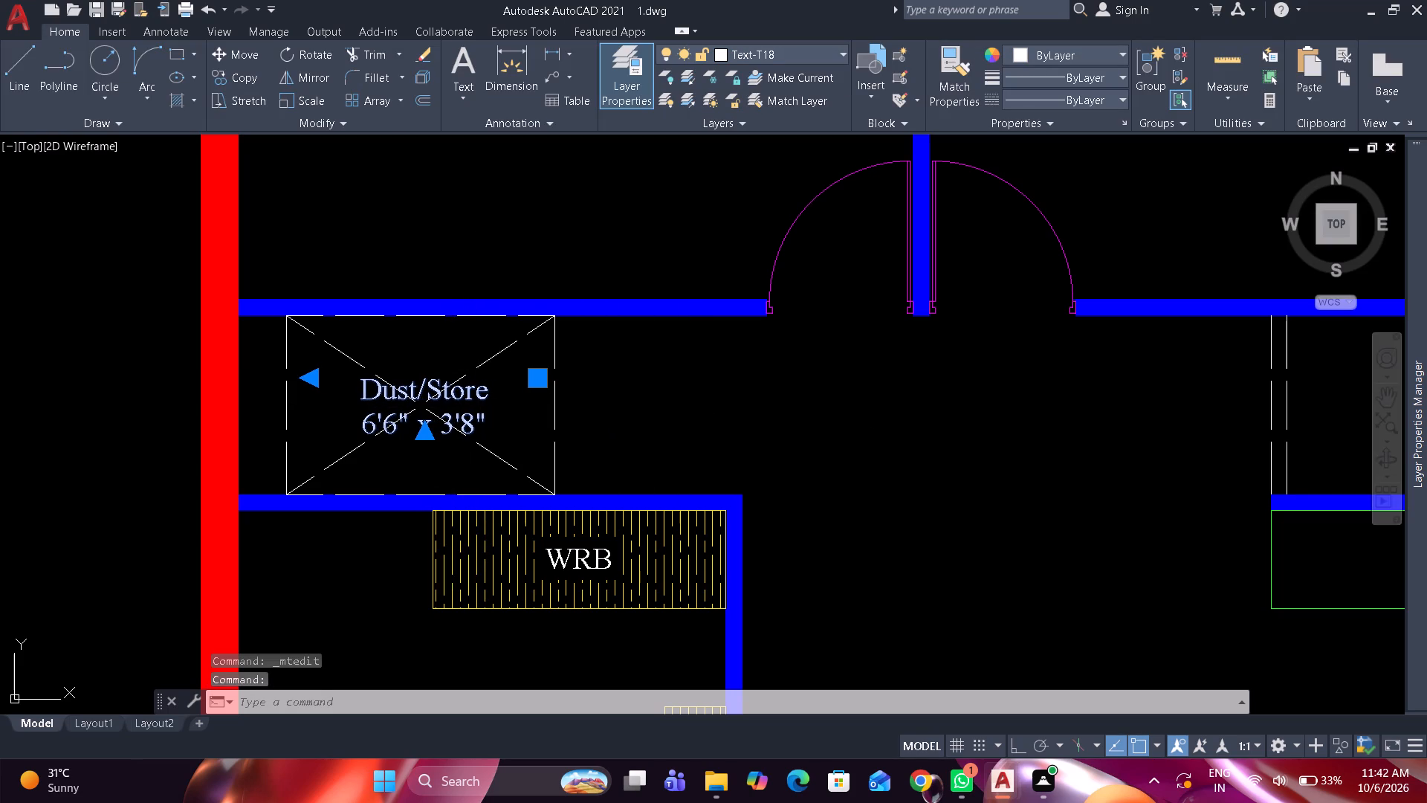
key(ctrl+Left)
key(ctrl+Left)
key(ctrl+Left)
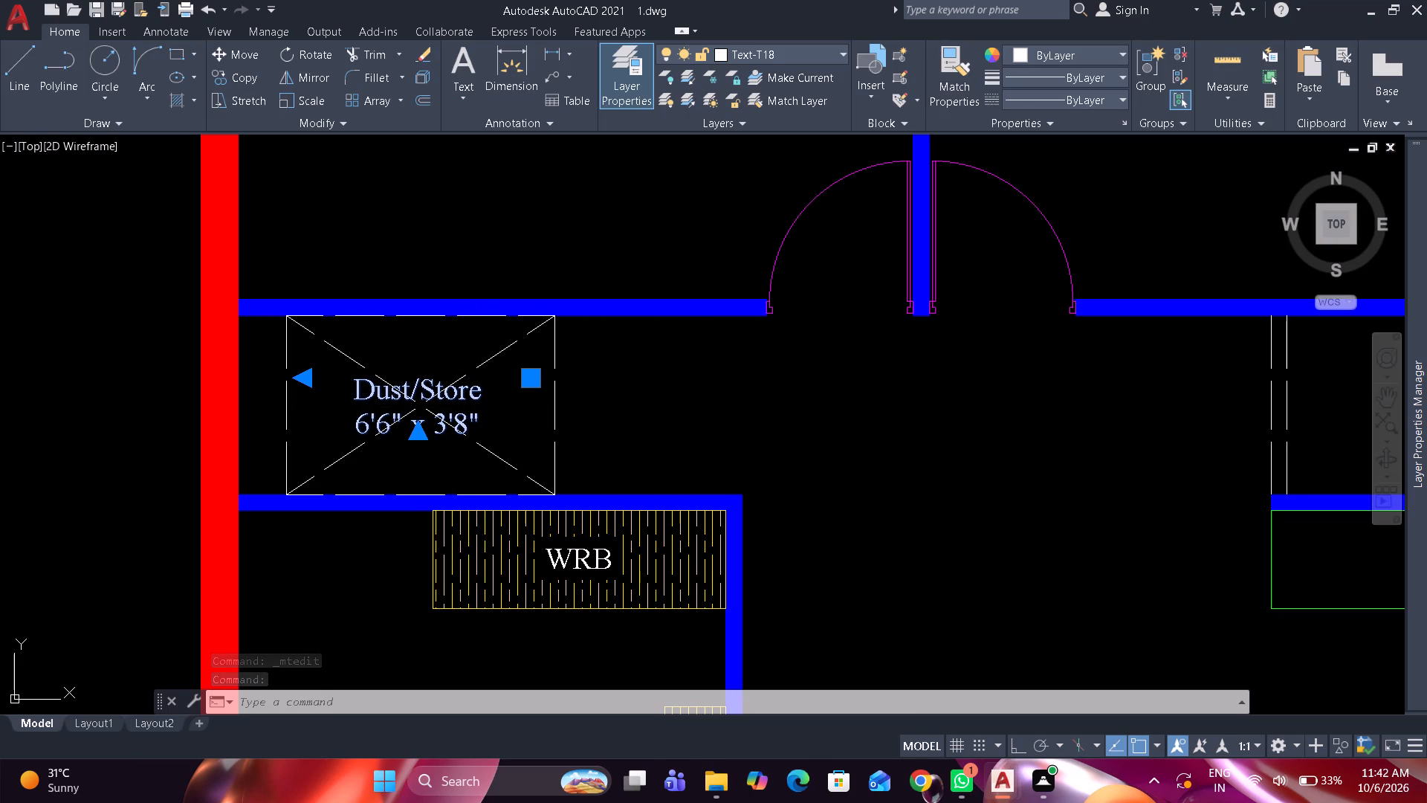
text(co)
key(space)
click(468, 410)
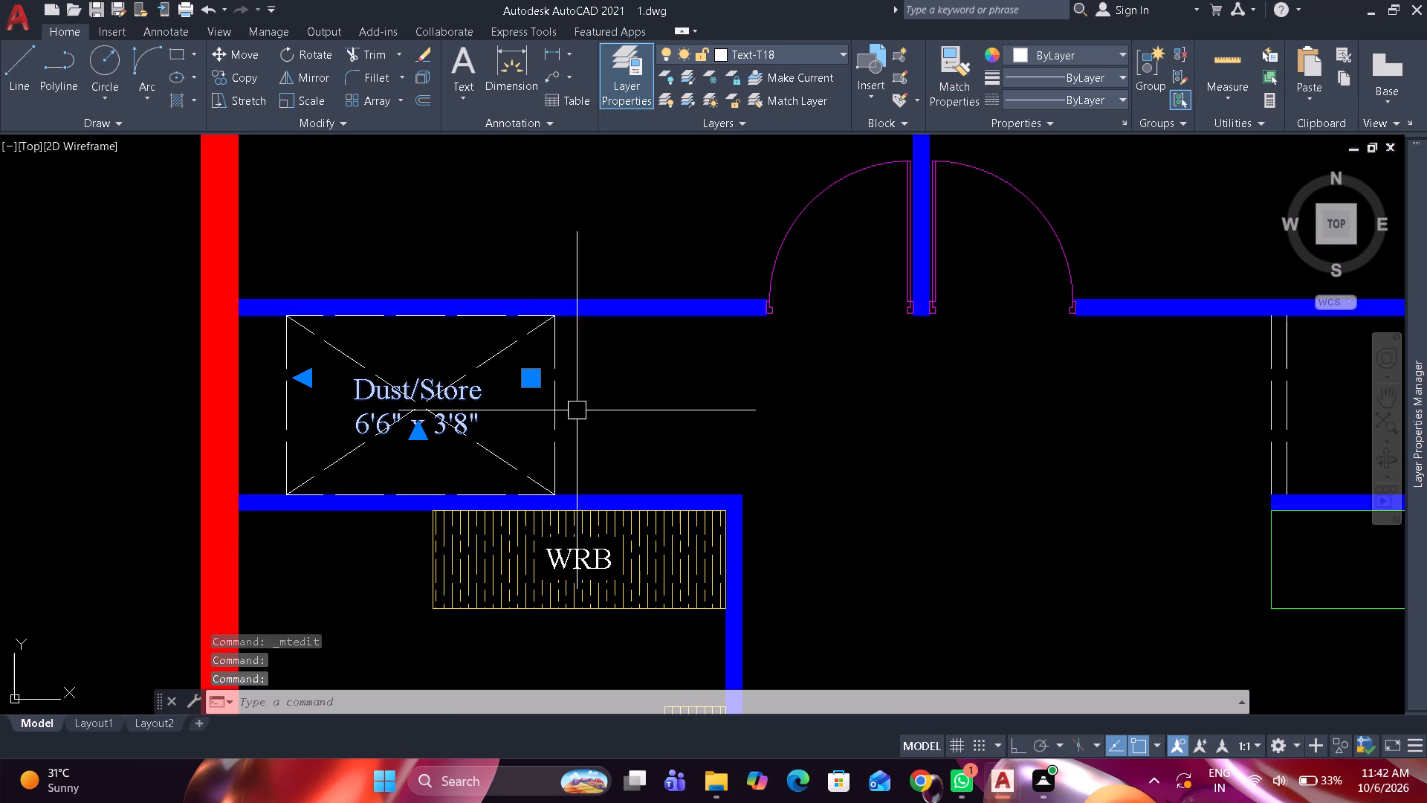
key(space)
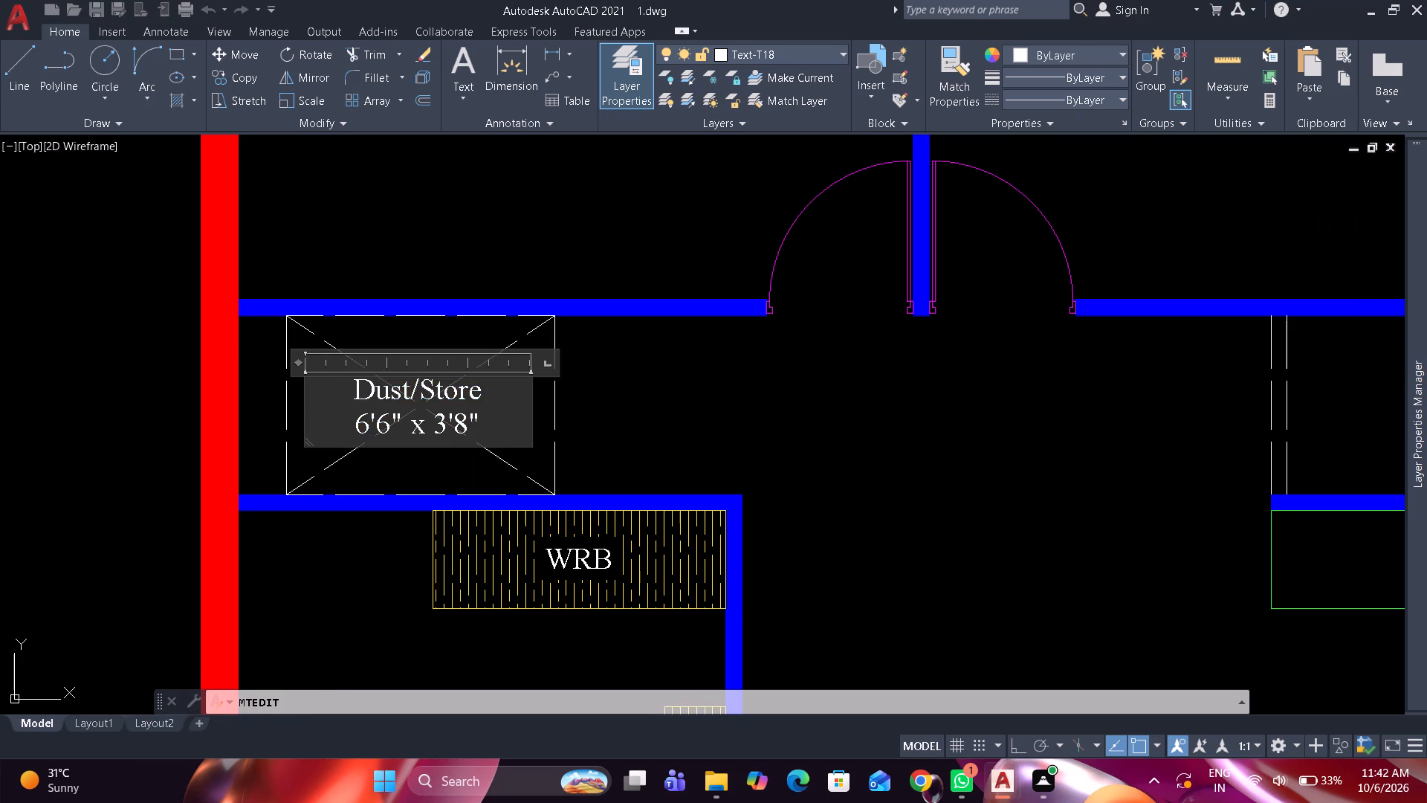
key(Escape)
With Ortho on, copy the Dust/Store label horizontally into the small space beyond the double dashed lines, beside the red outer wall.
click(474, 402)
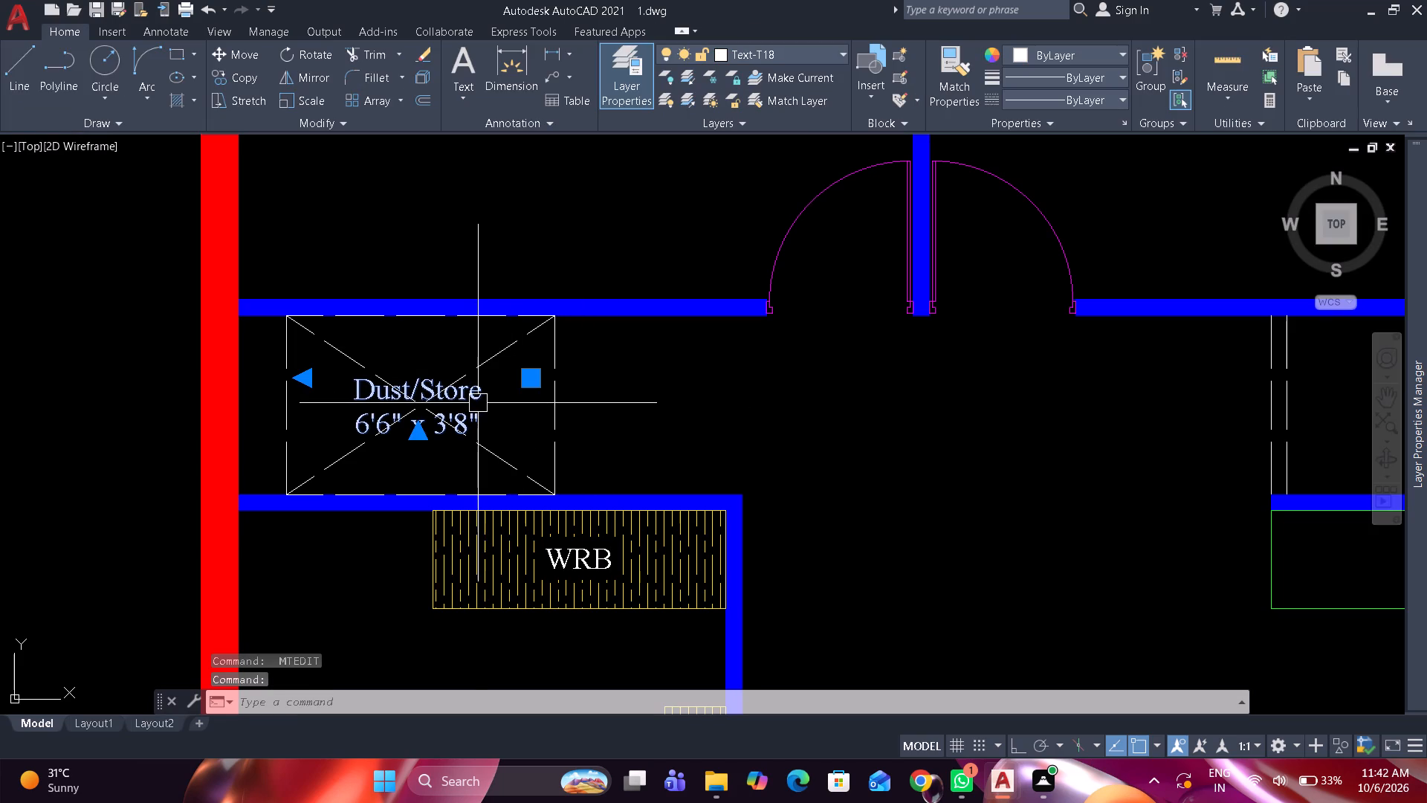
key(c)
key(o)
key(space)
drag(475, 404, 496, 399)
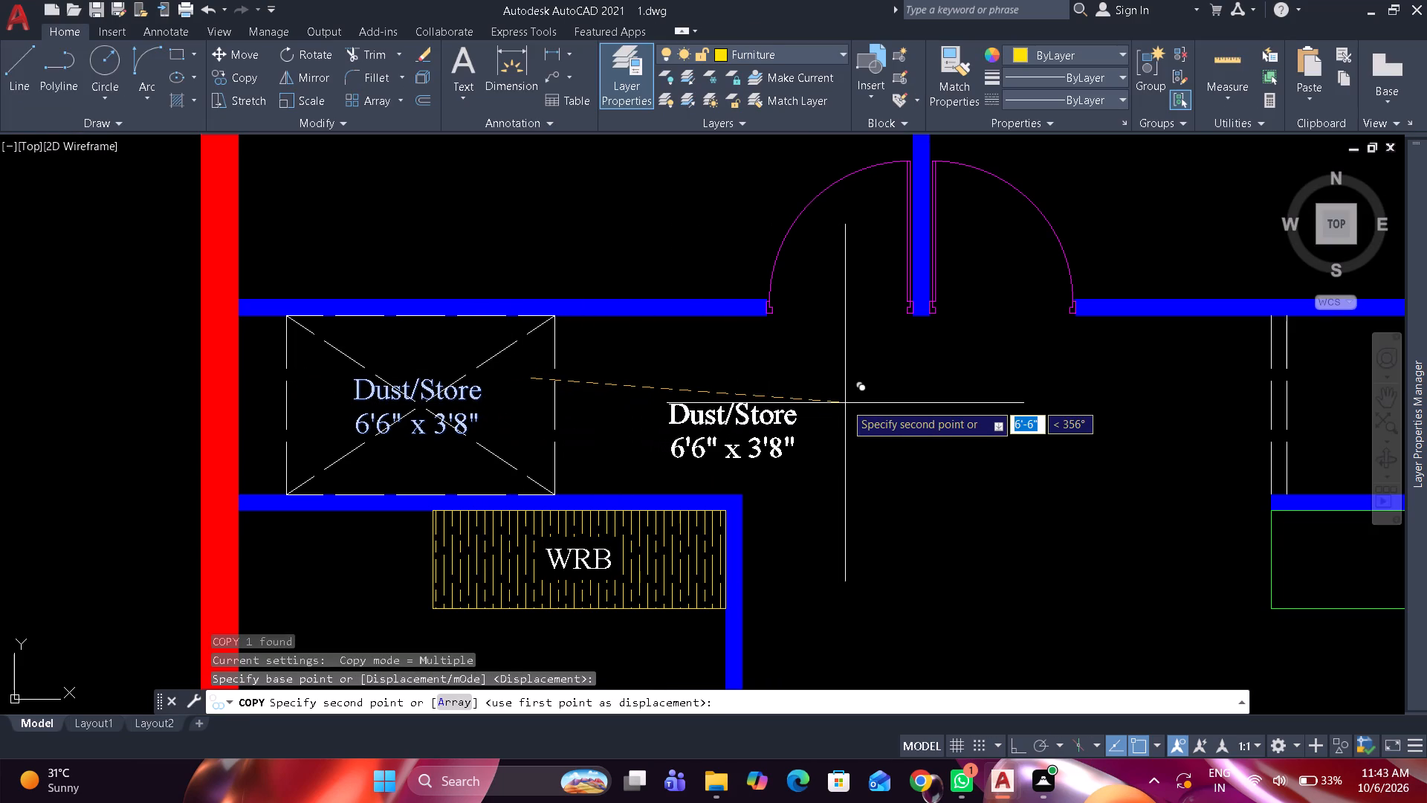
key(F8)
middle_drag(916, 400, 551, 378)
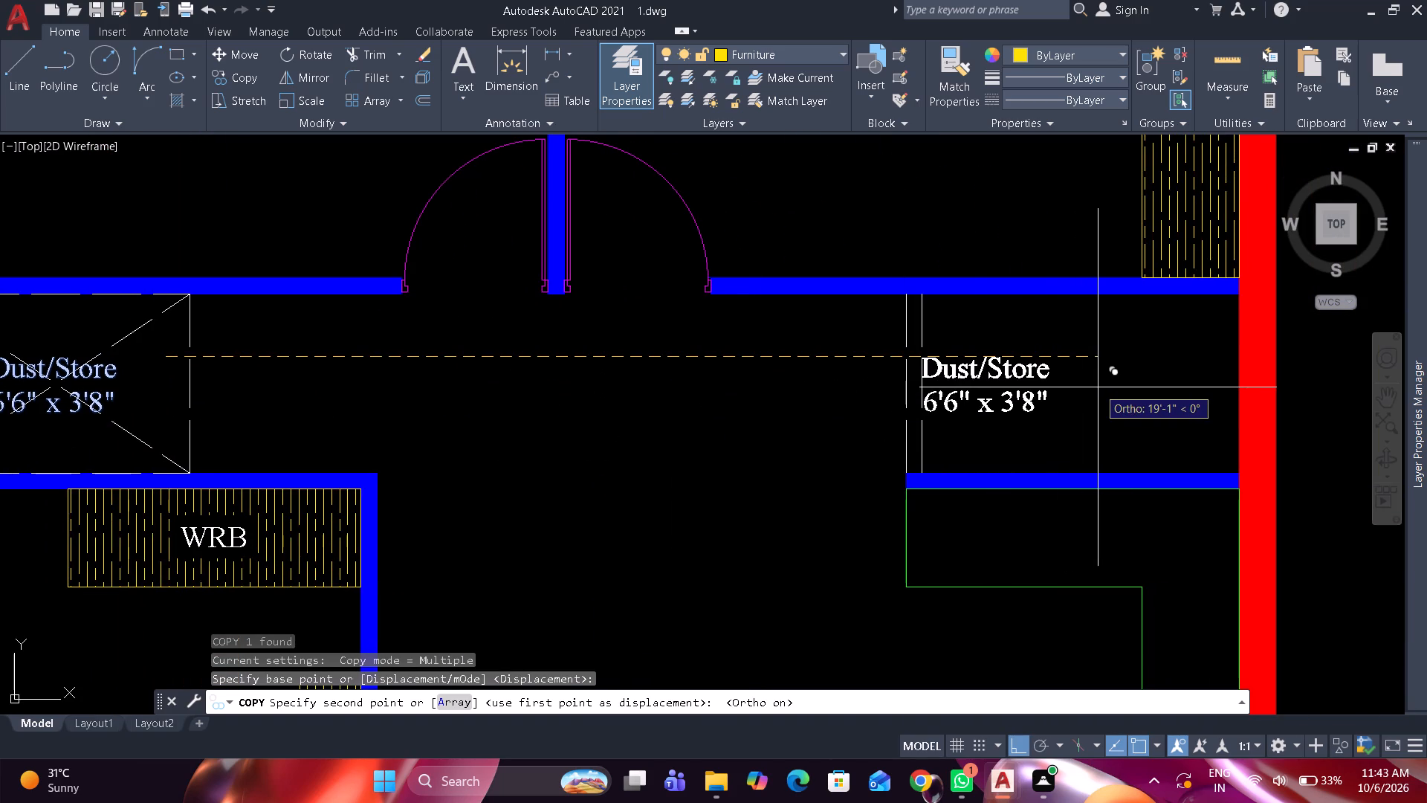
click(1169, 373)
key(space)
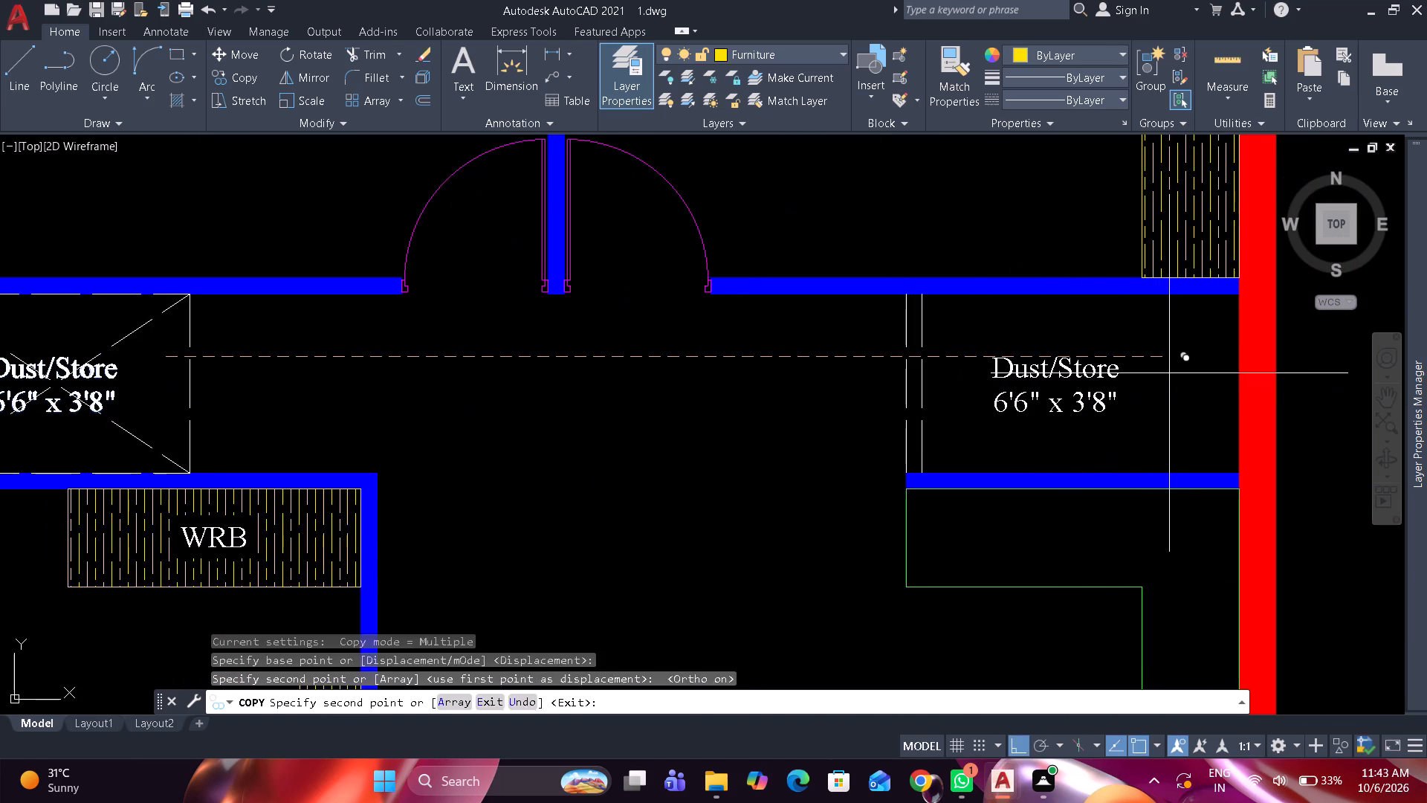
Change Dust to Mandir in the copied label so its first line reads Mandir/Store.
double_click(1120, 377)
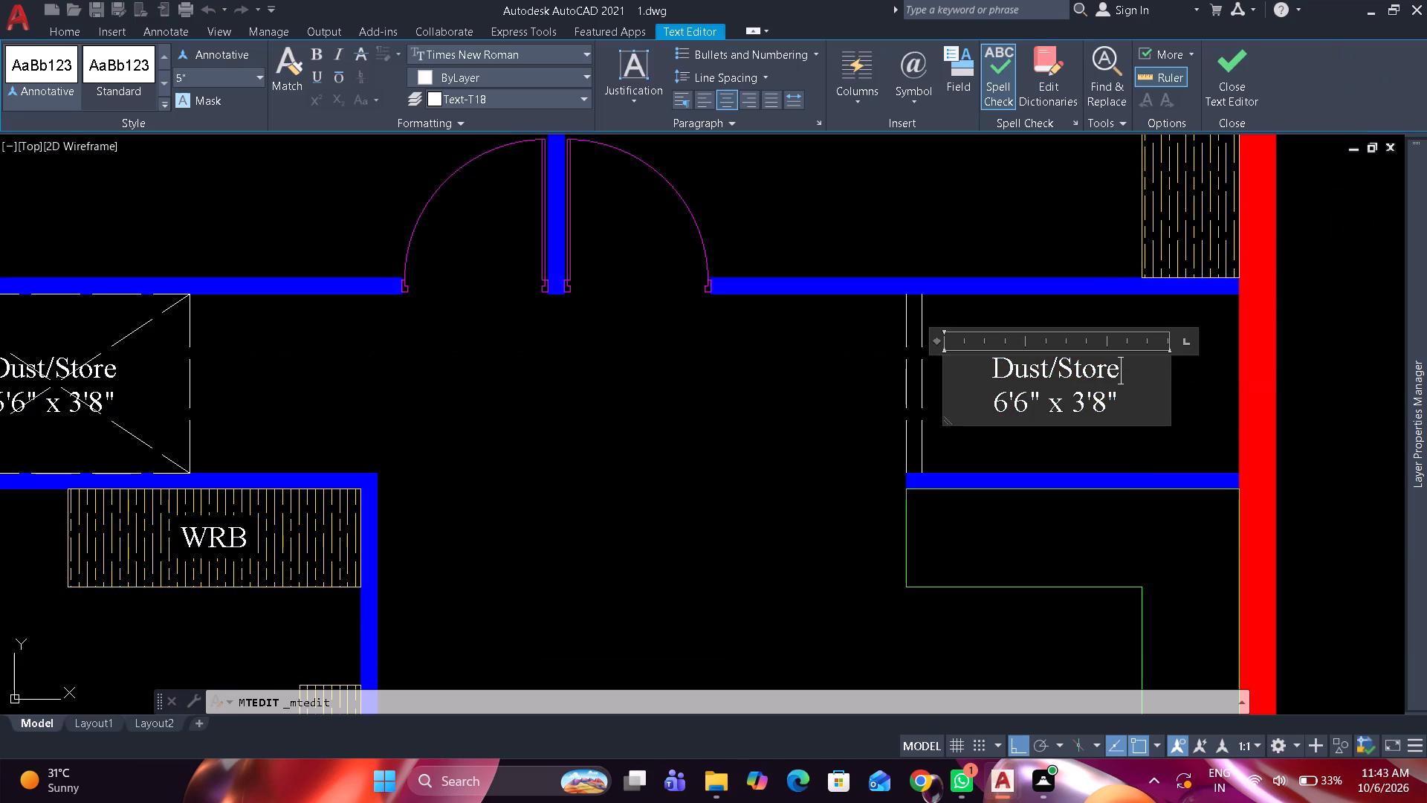
drag(973, 371, 1051, 367)
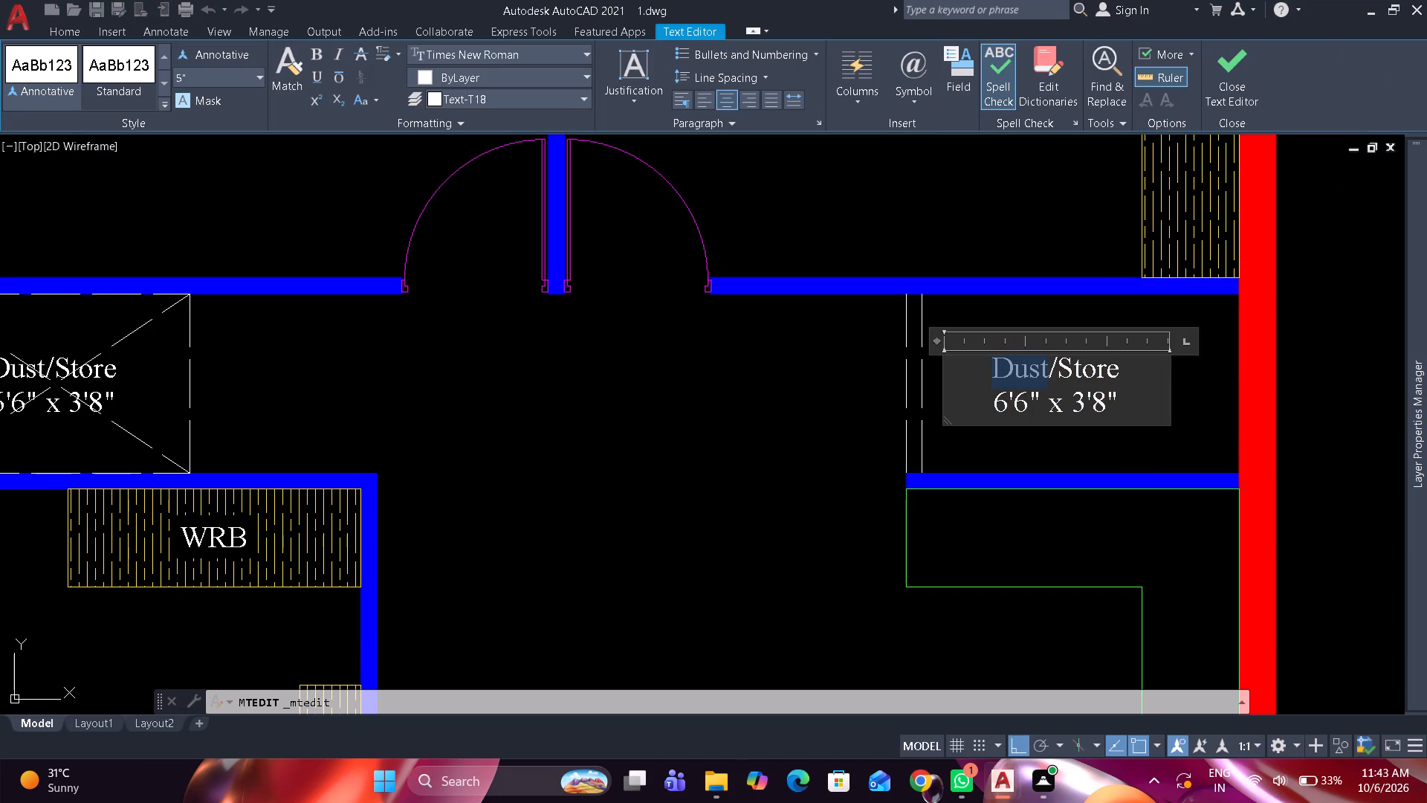
text(mandir)
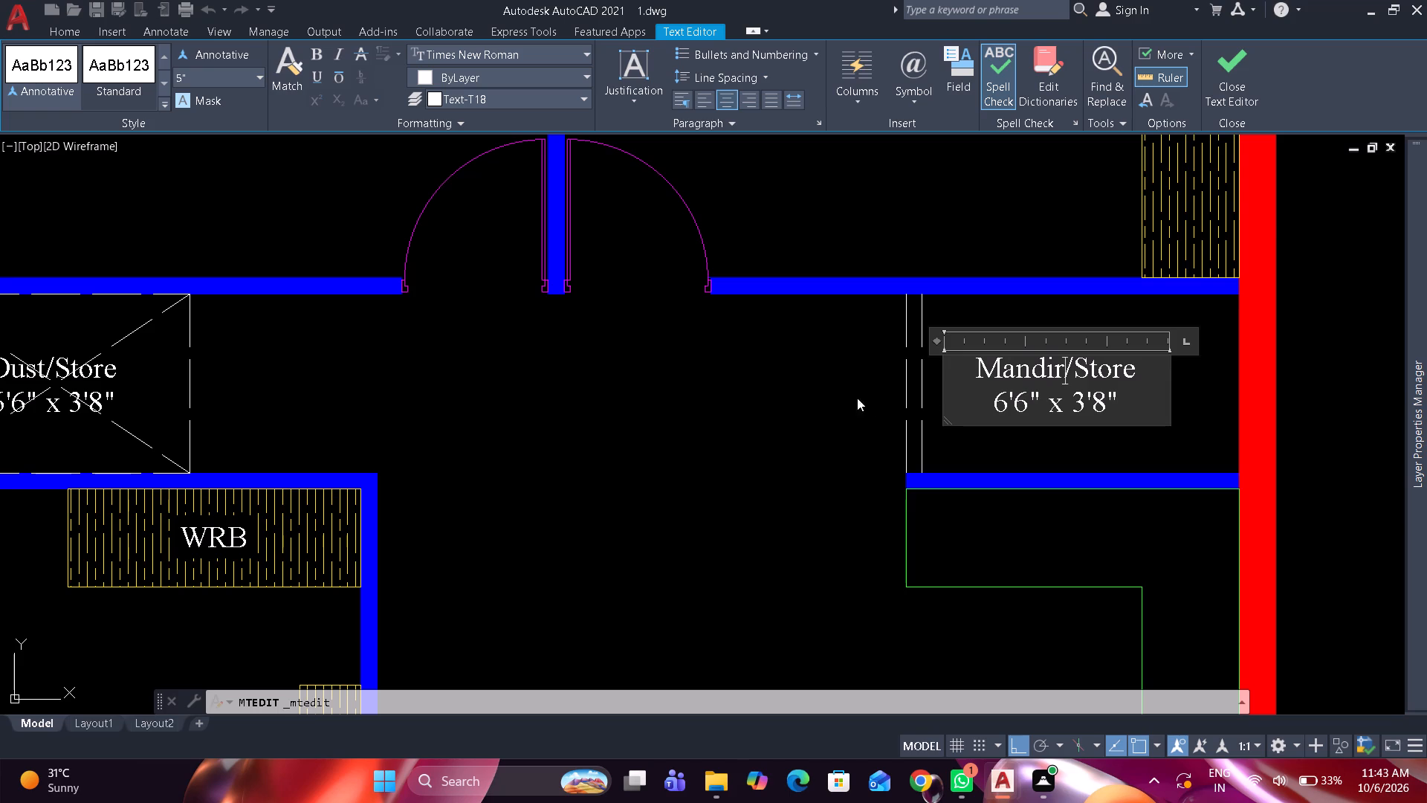
click(847, 398)
Nudge the Mandir/Store label right to centre it between the dashed lines and the red outer wall, and deselect it.
click(1106, 362)
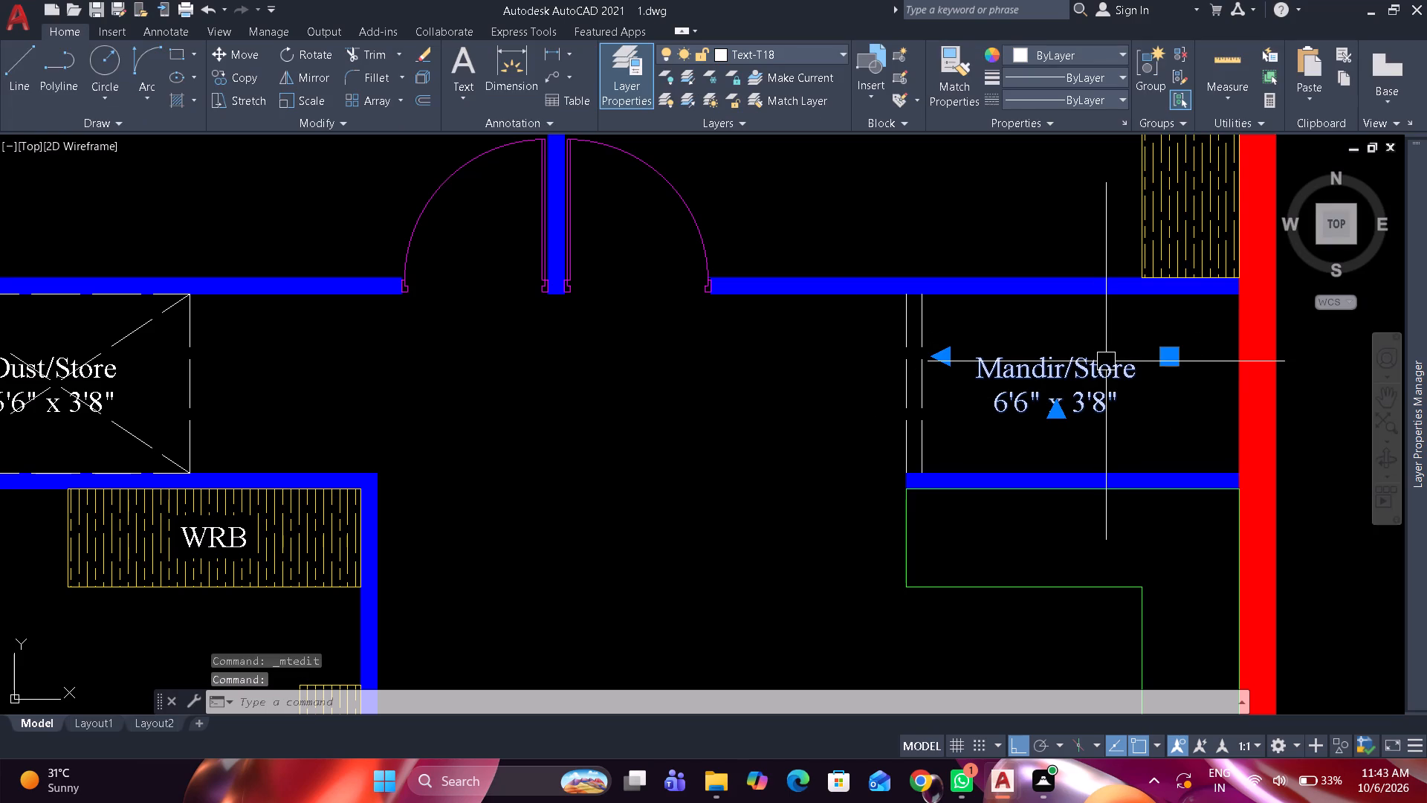
key(ctrl+Right)
key(ctrl+Right)
key(ctrl+Right)
key(ctrl+Right)
key(ctrl+Right)
key(ctrl+Right)
key(ctrl+Right)
key(ctrl+Right)
key(ctrl+Right)
key(ctrl+Right)
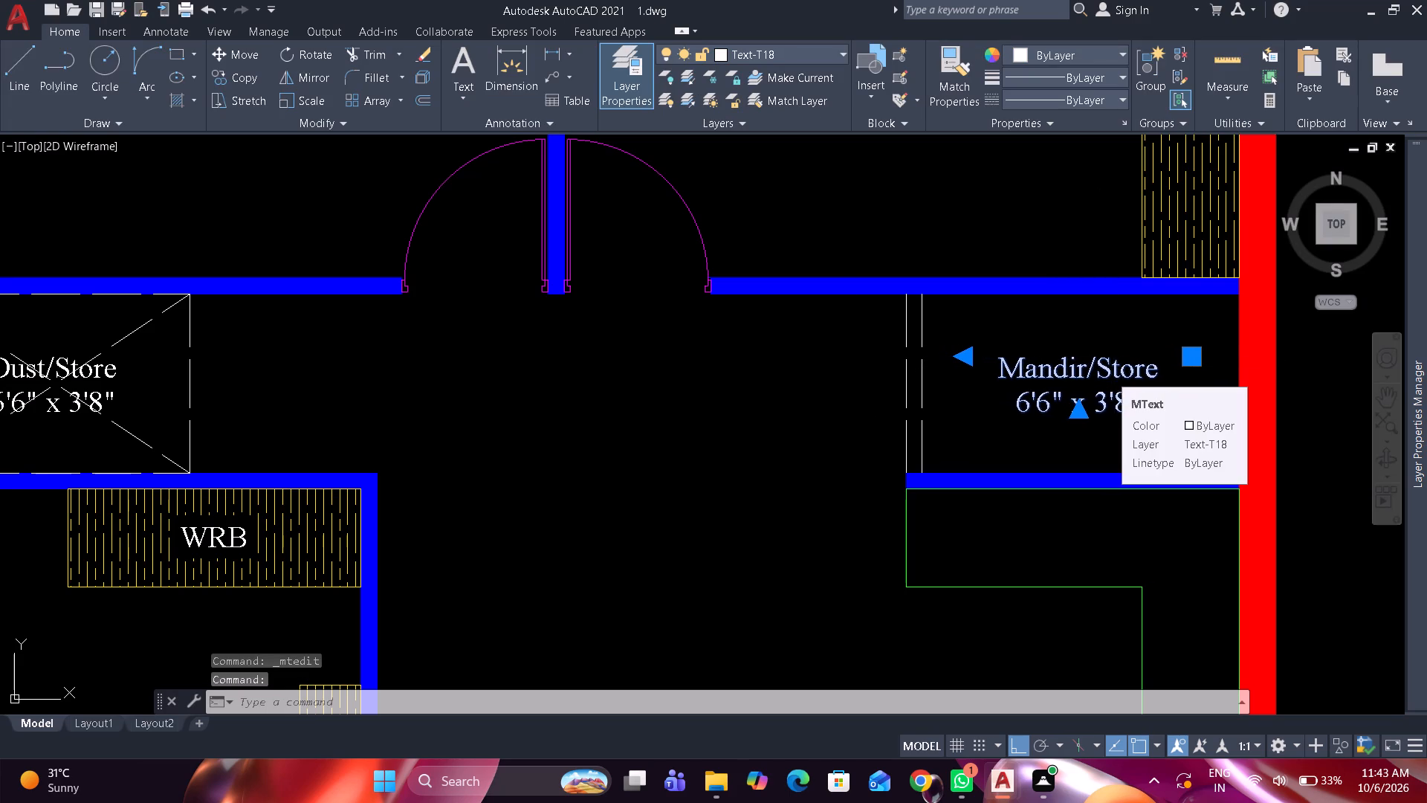
key(ctrl+Right)
key(ctrl+Right)
key(ctrl+Right)
key(ctrl+Right)
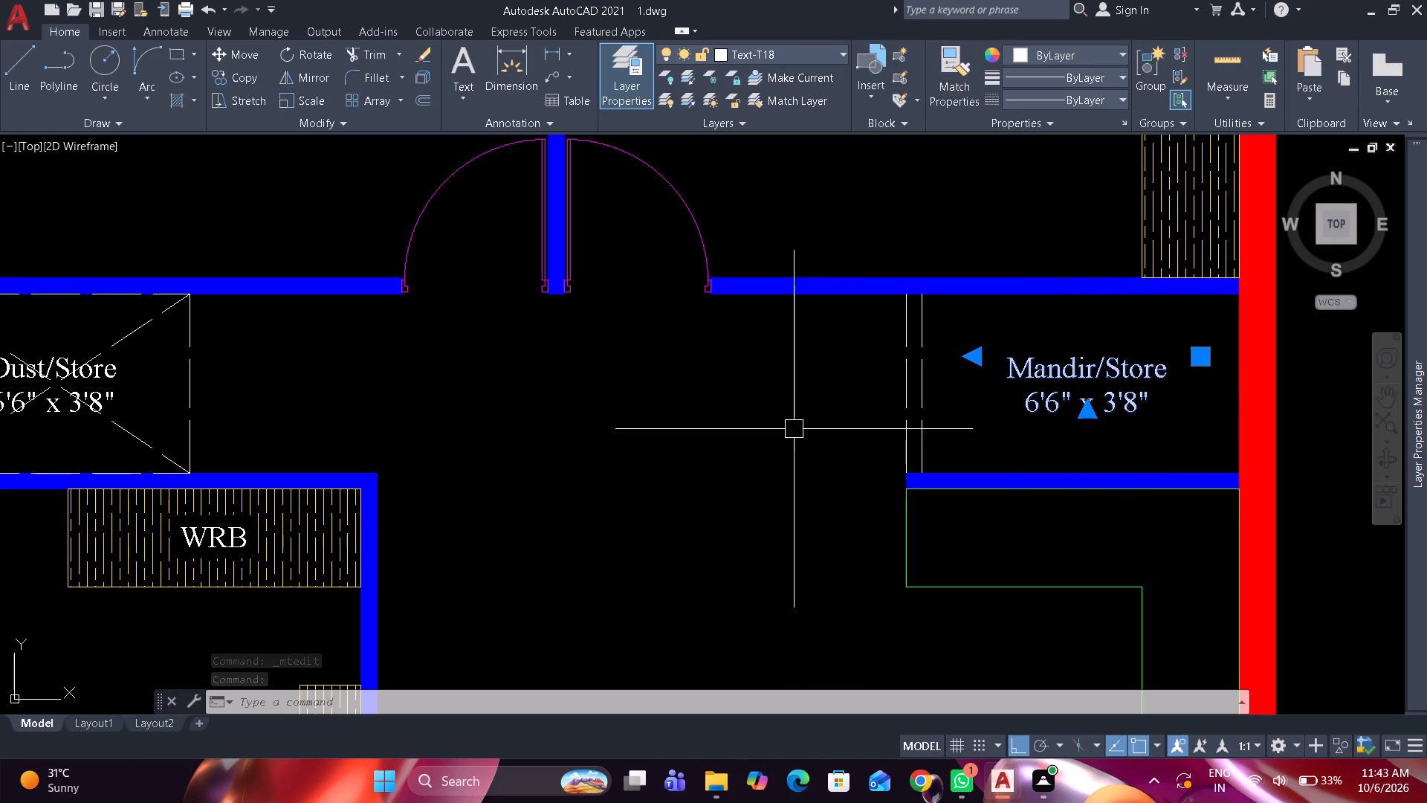
key(Escape)
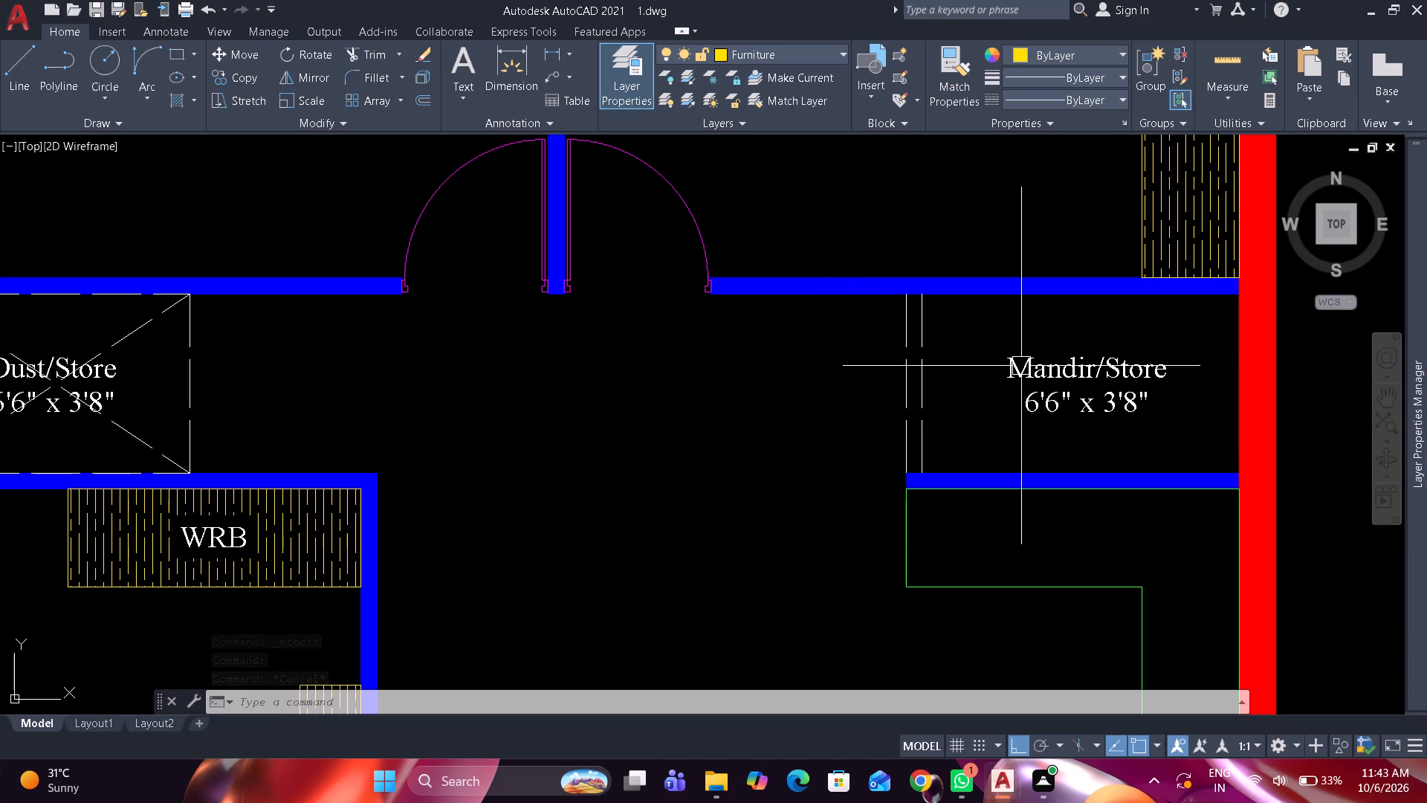
With Ortho off, copy the Mandir/Store label into the space enclosed by the green U-shaped counter below it.
click(1054, 366)
text(co)
key(space)
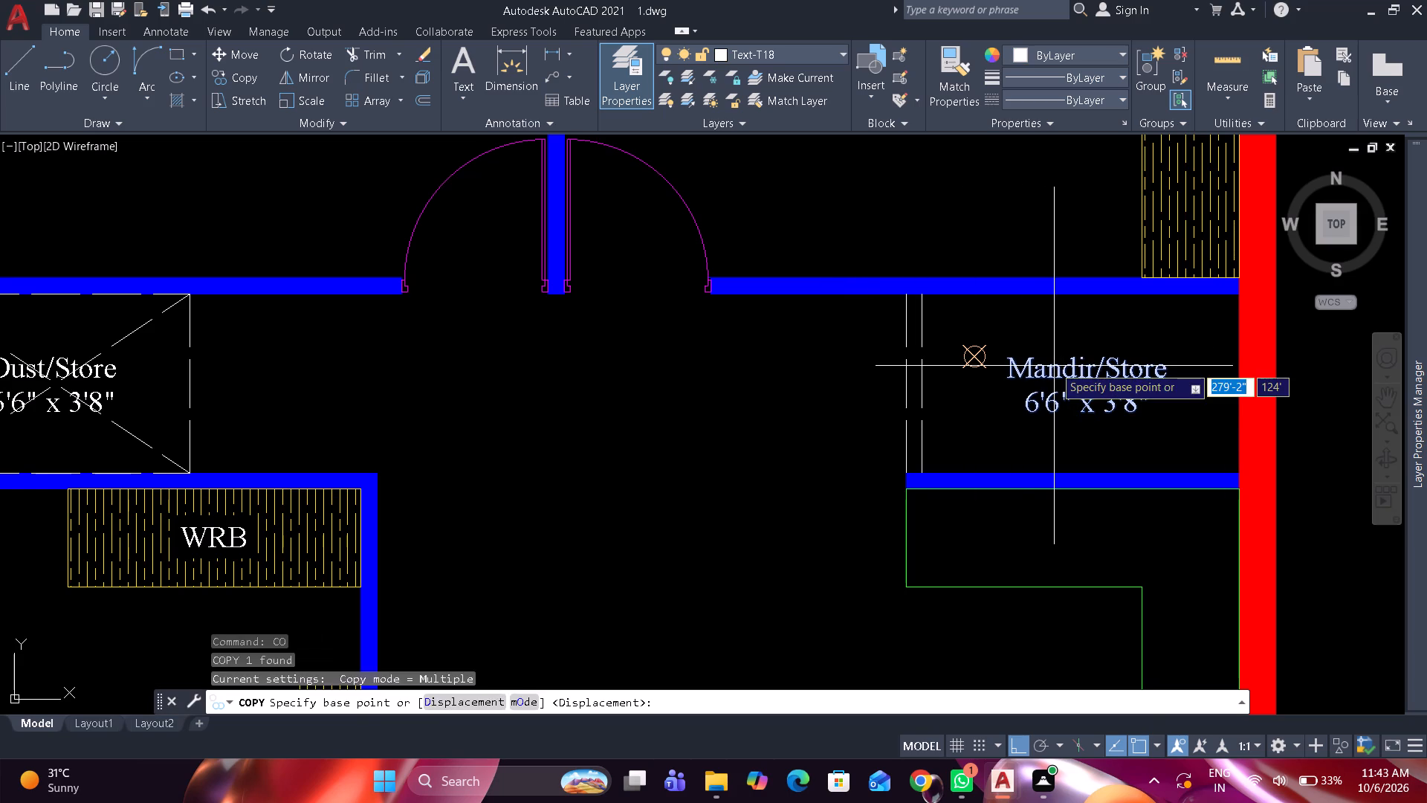
key(F8)
click(1056, 364)
scroll(915, 451, down, 2)
middle_drag(855, 574, 855, 568)
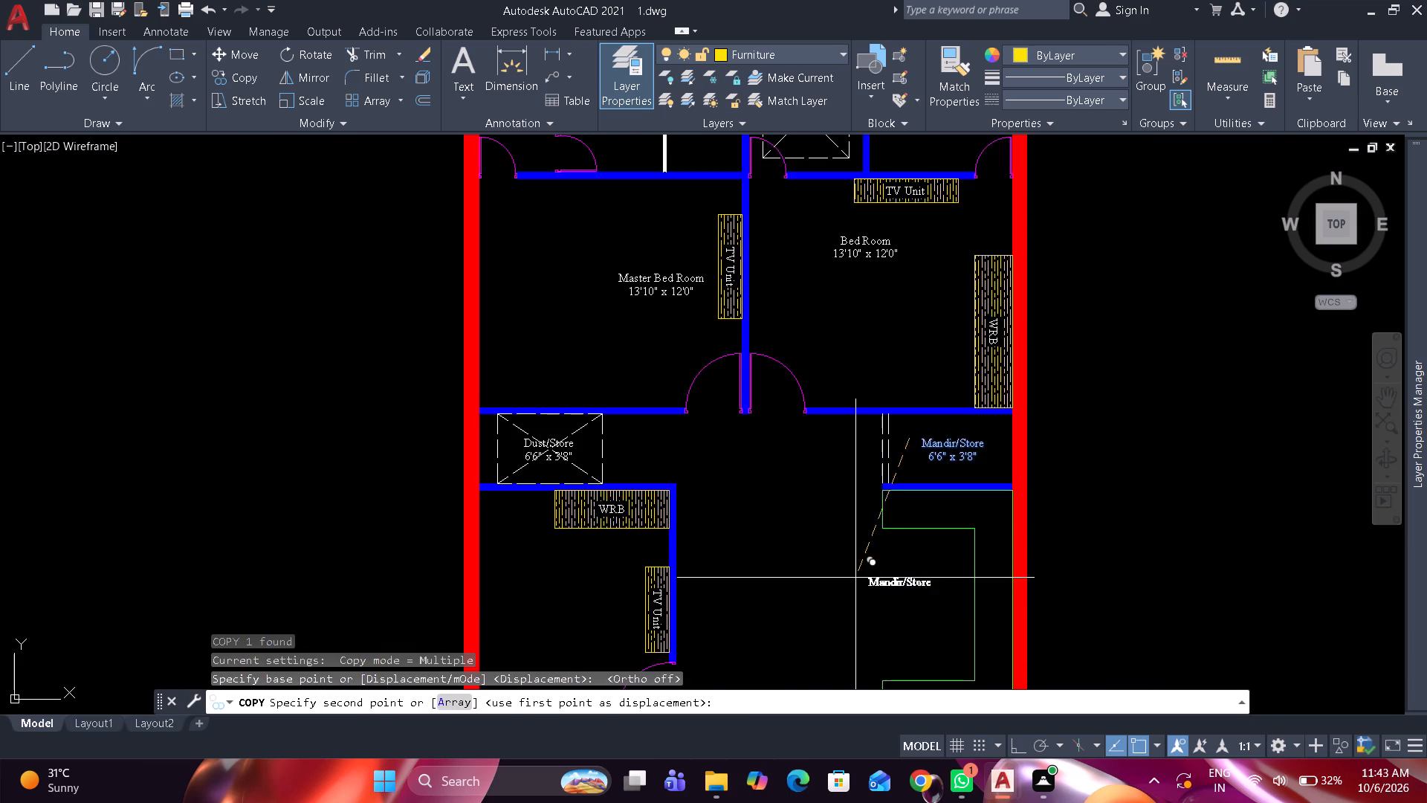
middle_drag(855, 568, 857, 441)
scroll(878, 474, up, 2)
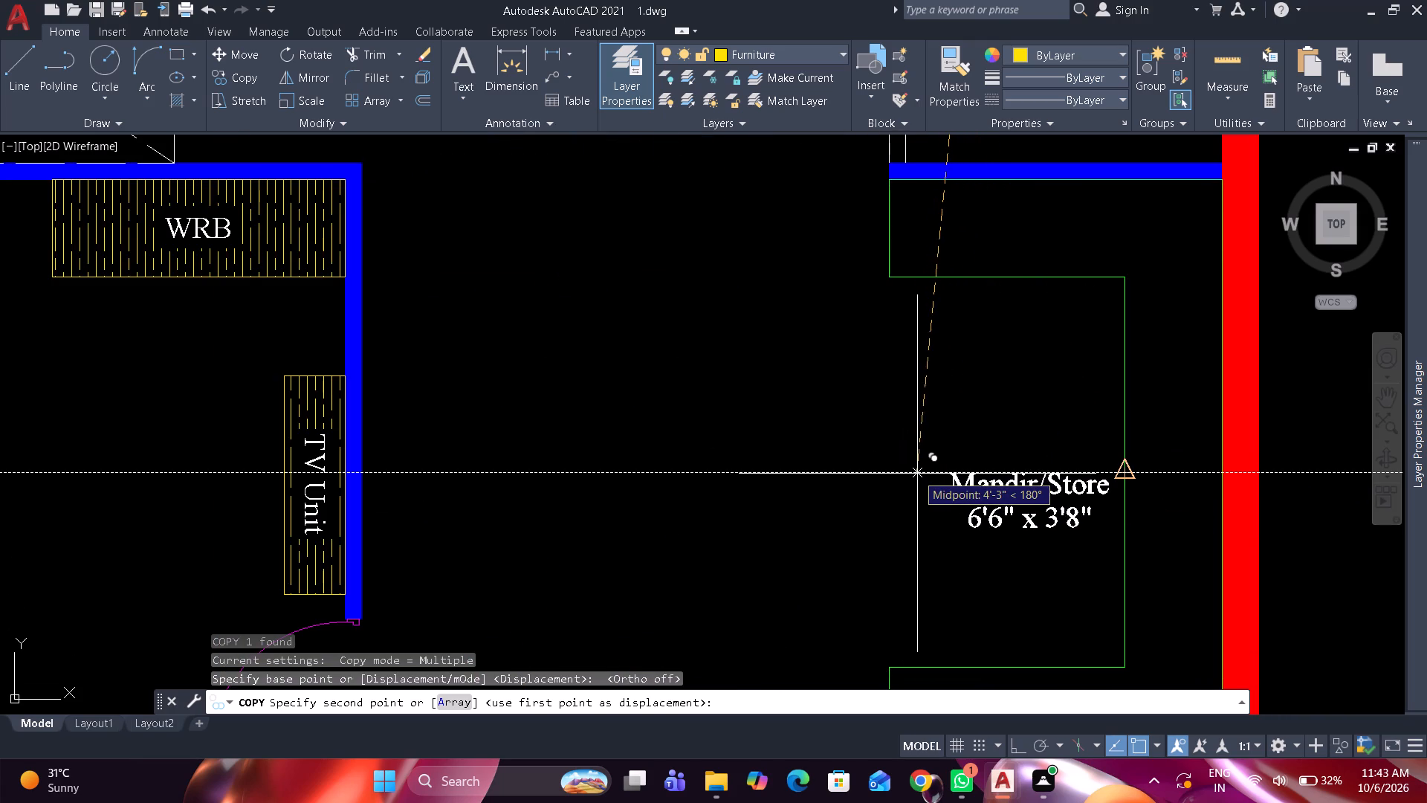
click(917, 474)
key(space)
Nudge the copied Mandir/Store label slightly upward to centre it vertically within the green counter outline, and deselect it.
drag(971, 488, 960, 483)
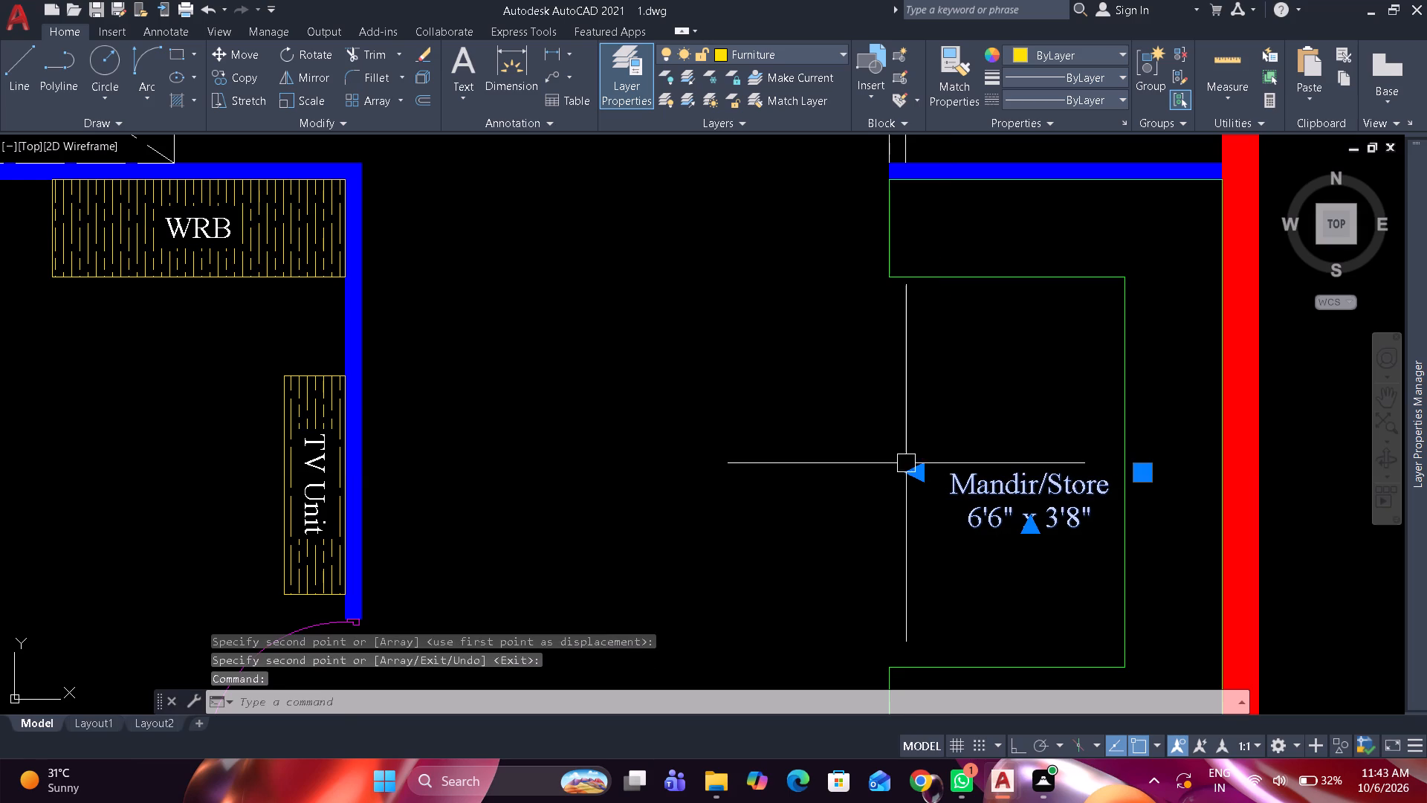
key(ctrl+Up)
key(ctrl+Up)
key(ctrl+Up)
key(ctrl+Up)
key(ctrl+Up)
key(ctrl+Up)
key(ctrl+Up)
key(ctrl+Up)
key(ctrl+Up)
key(ctrl+Up)
key(ctrl+Up)
key(ctrl+Up)
key(ctrl+Up)
key(ctrl+Up)
key(ctrl+Up)
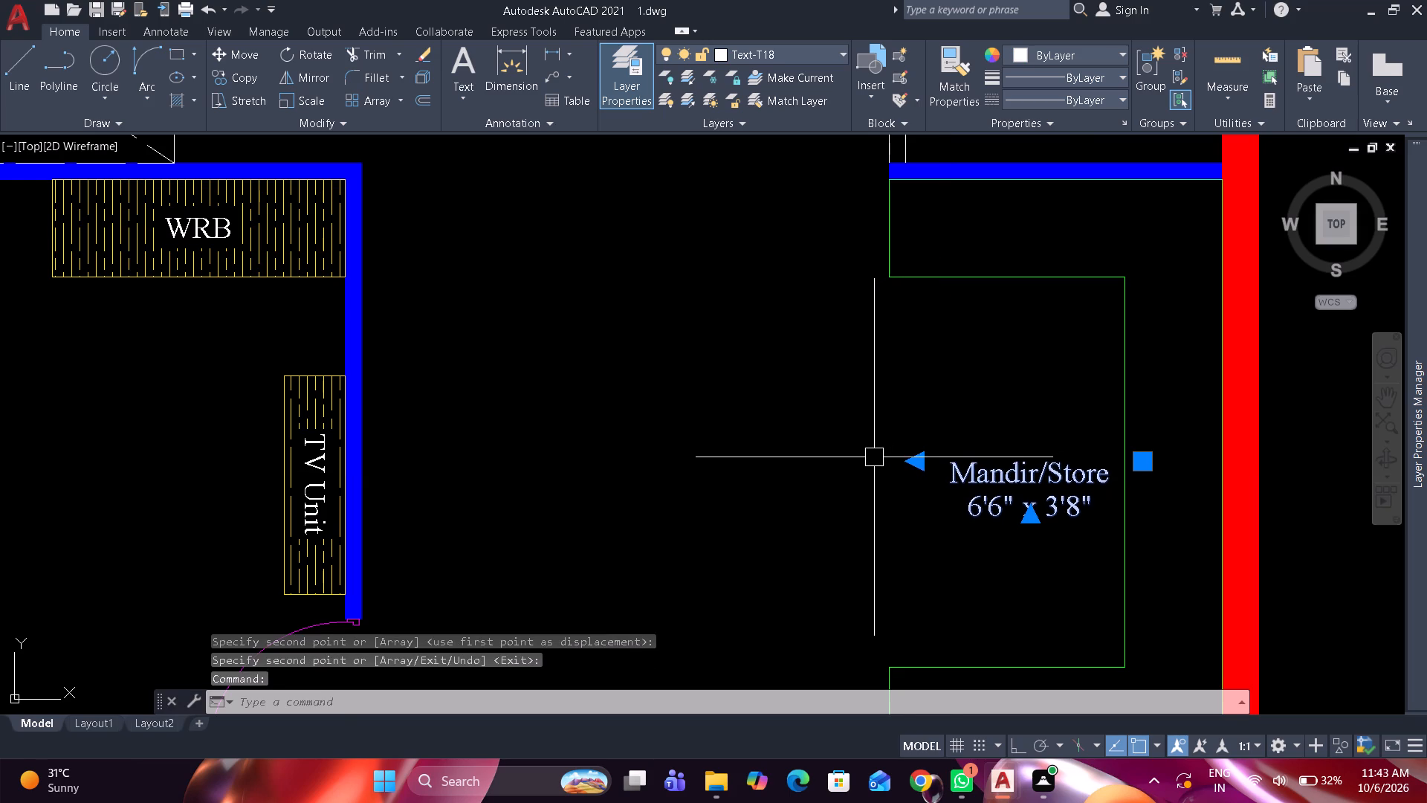
key(ctrl+Down)
key(ctrl+Down)
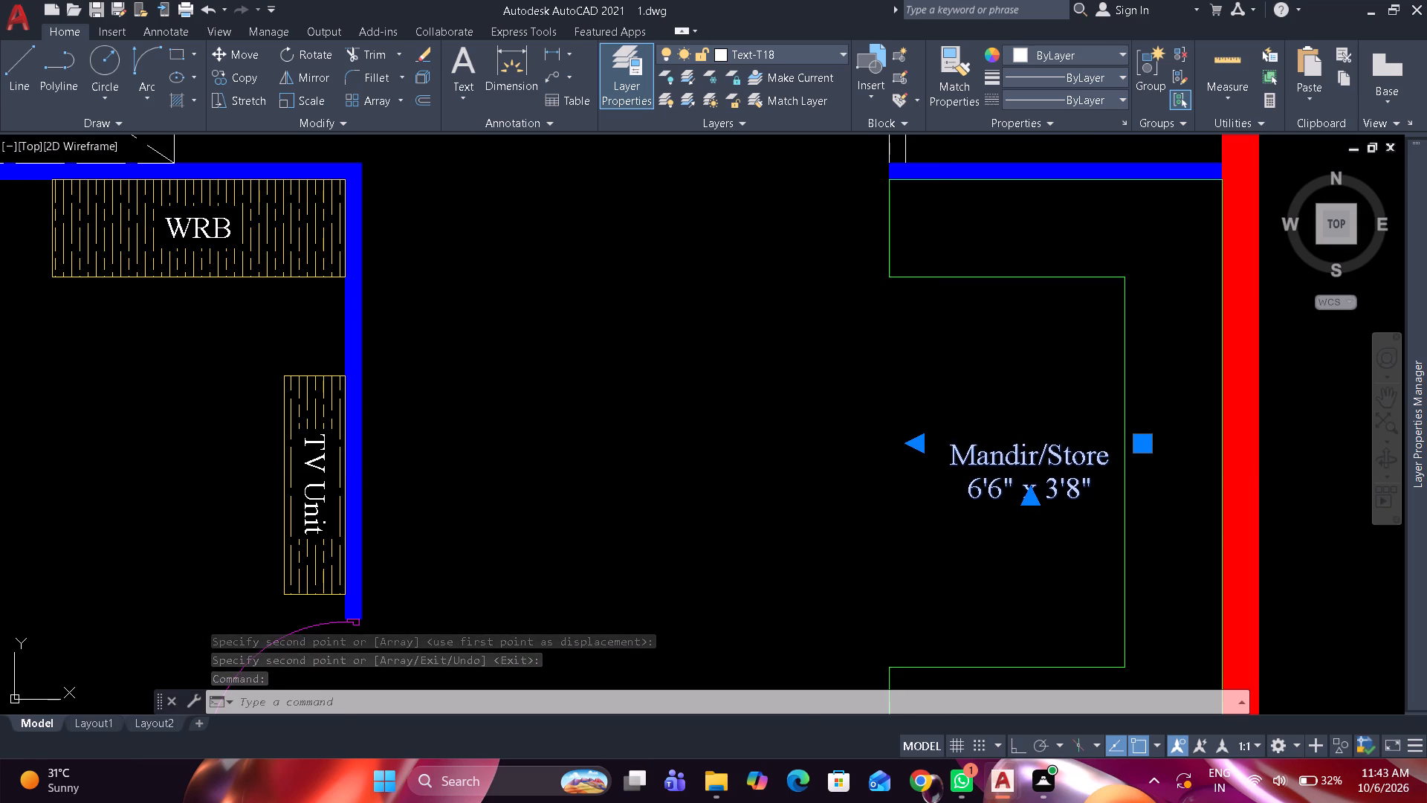
key(Escape)
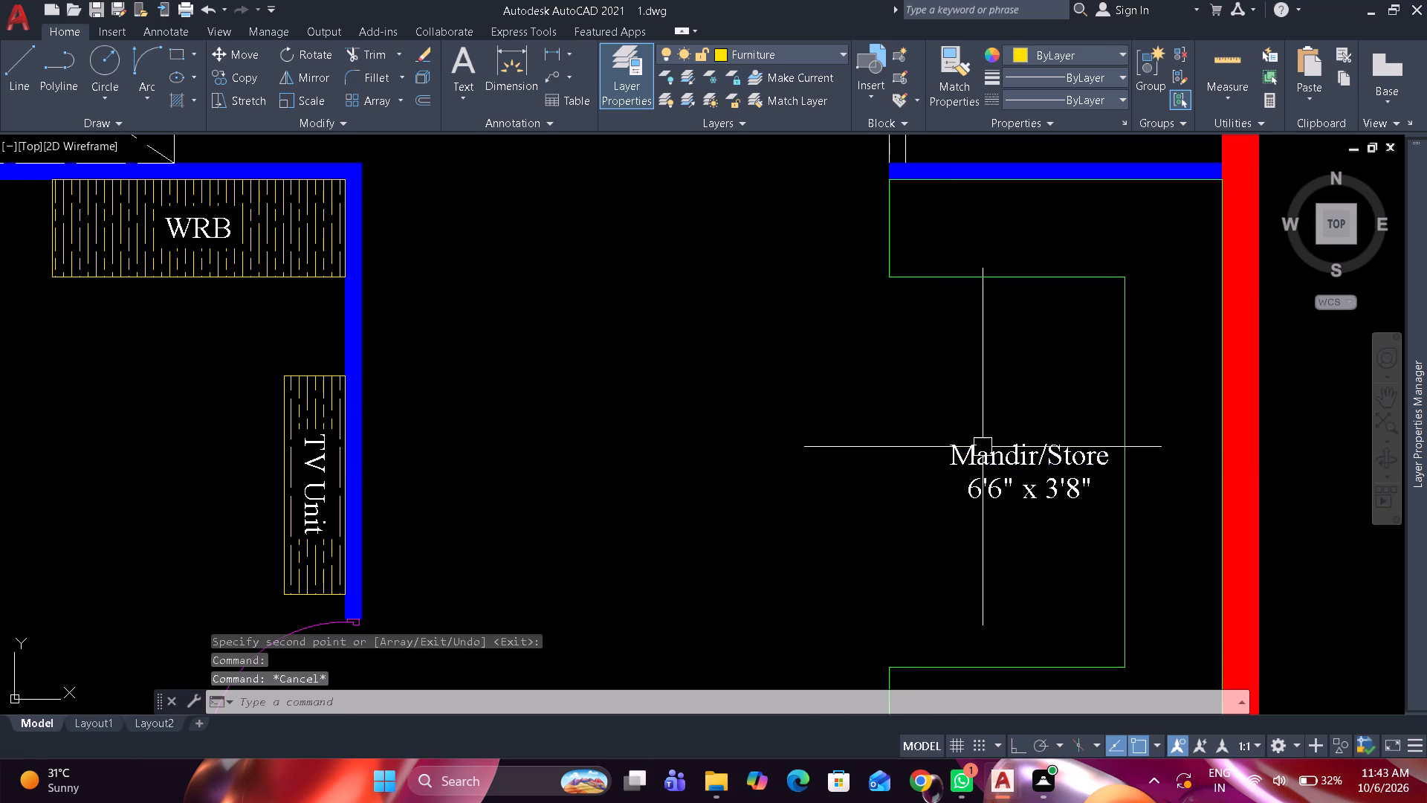
Replace the copied label's text in the counter area with Open Kitchen and 6'10" x 12'0" on the second line.
double_click(987, 451)
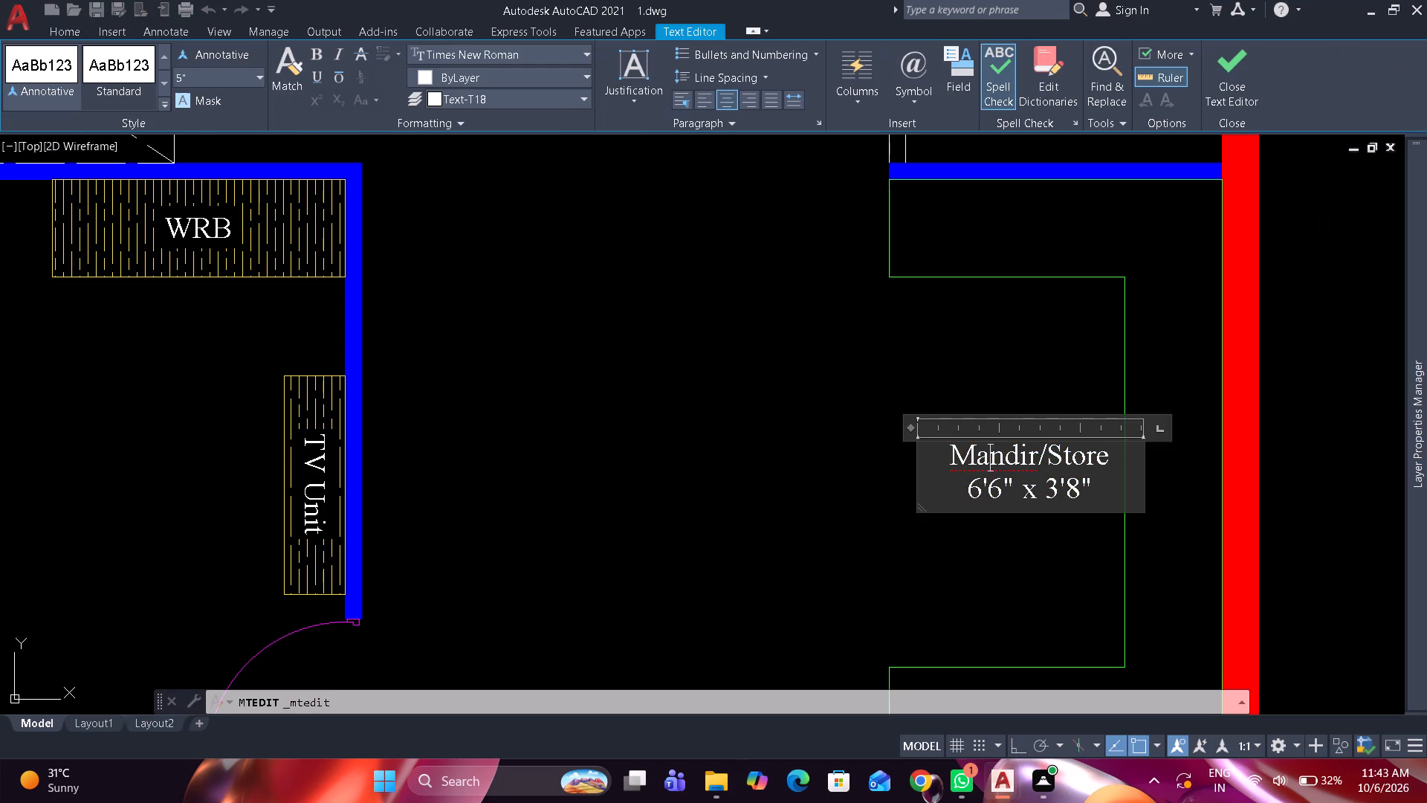
key(ctrl+a)
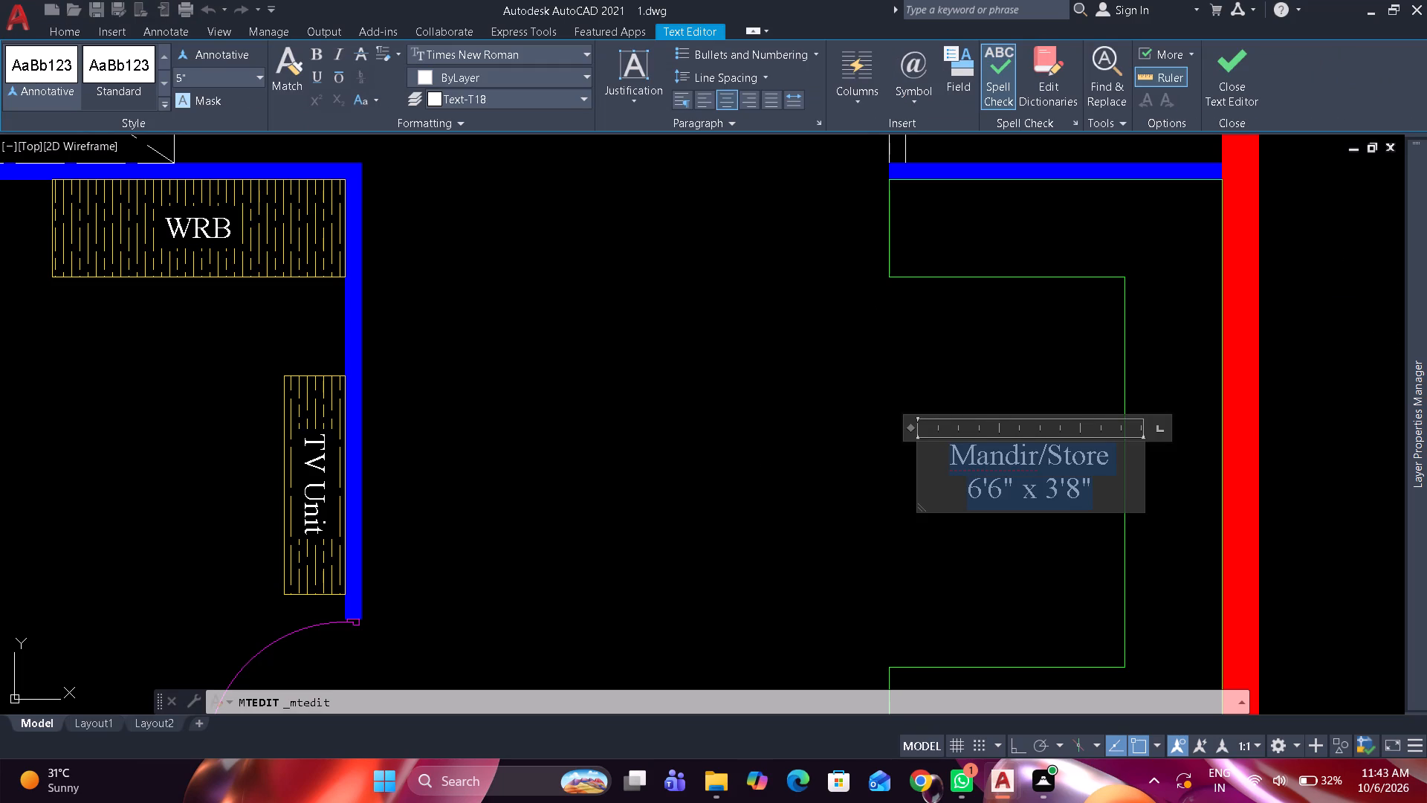
text(Op)
text(en Kith)
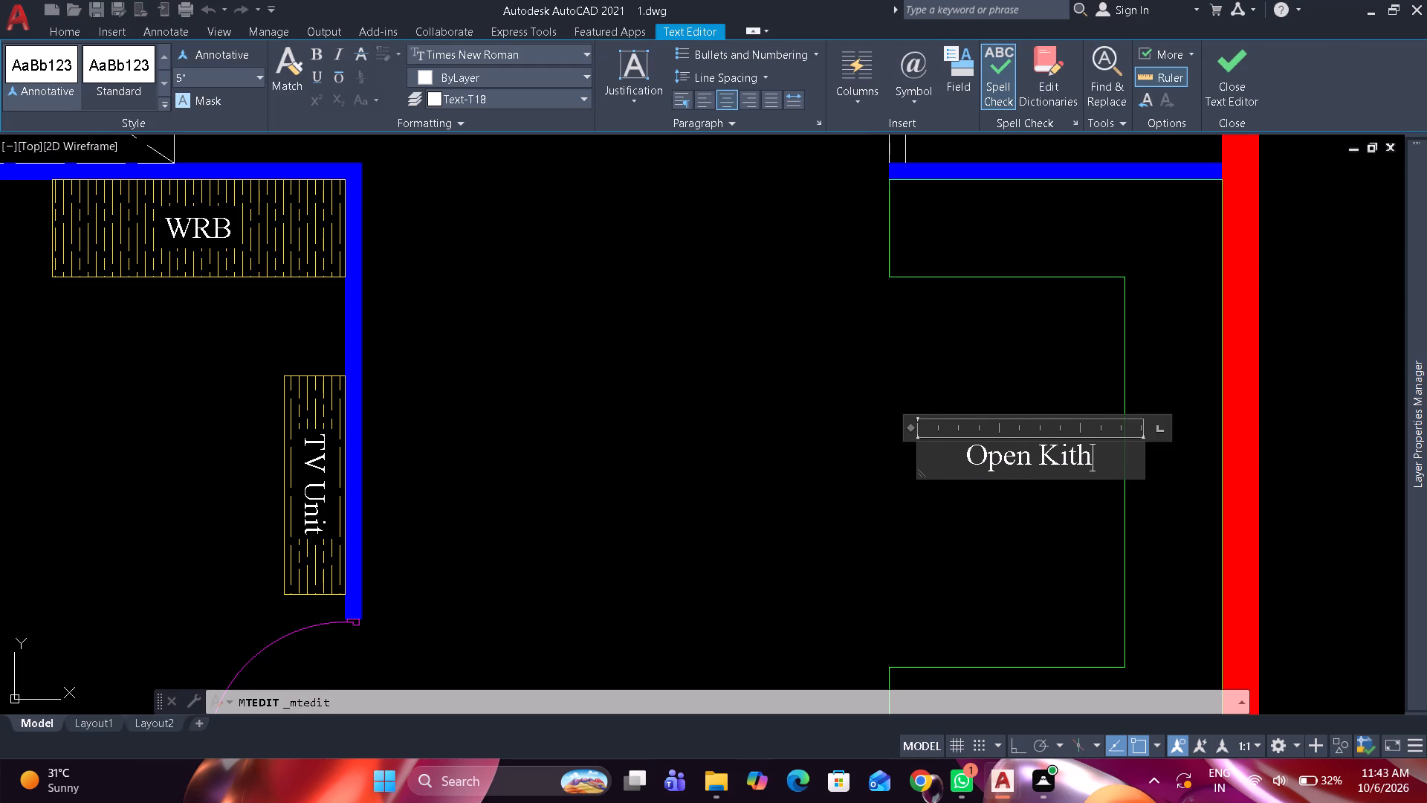
key(BackSpace)
text(chen)
key(Return)
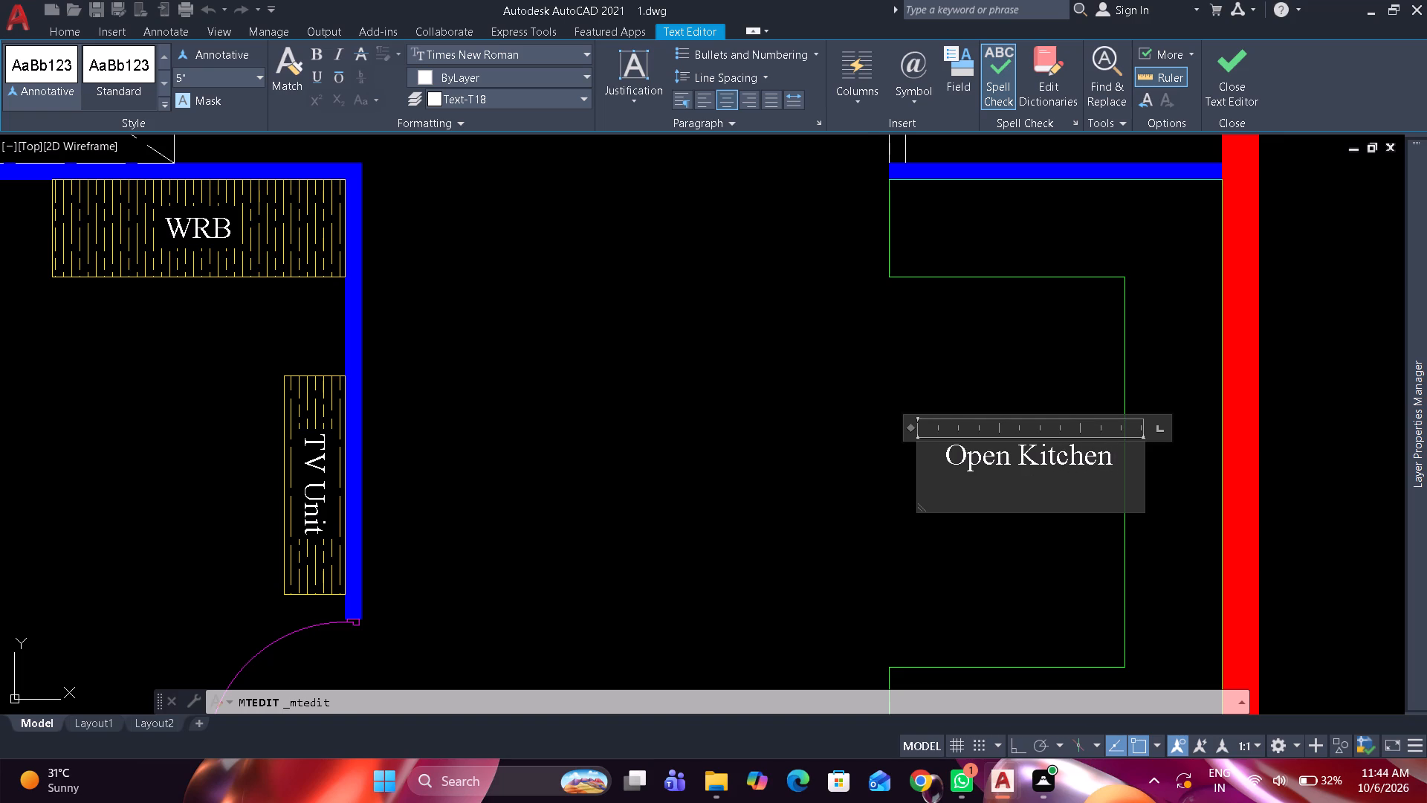
text(6'10)
key(shift+quotedbl)
key(space)
text(x)
key(space)
text(12)
key(apostrophe)
key(0)
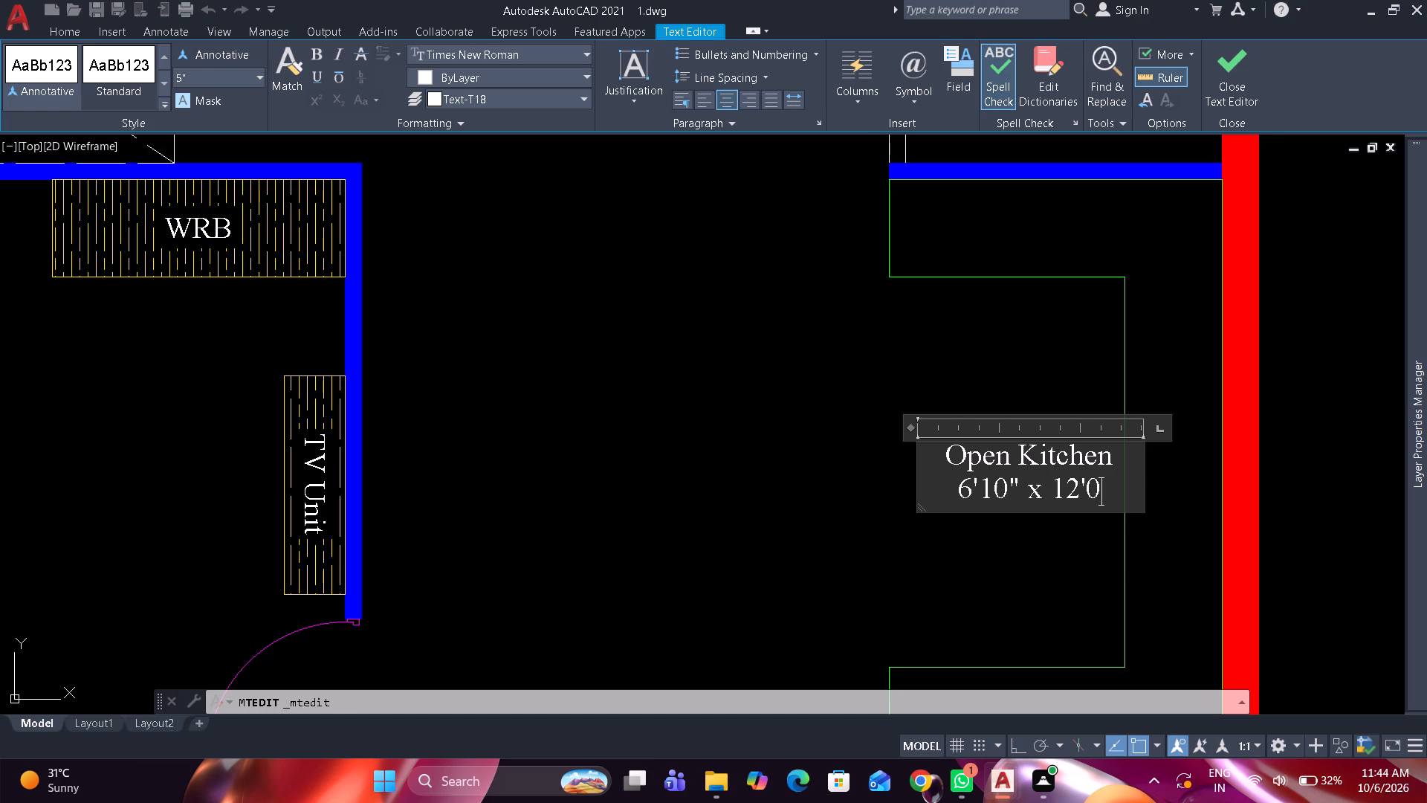
key(shift+quotedbl)
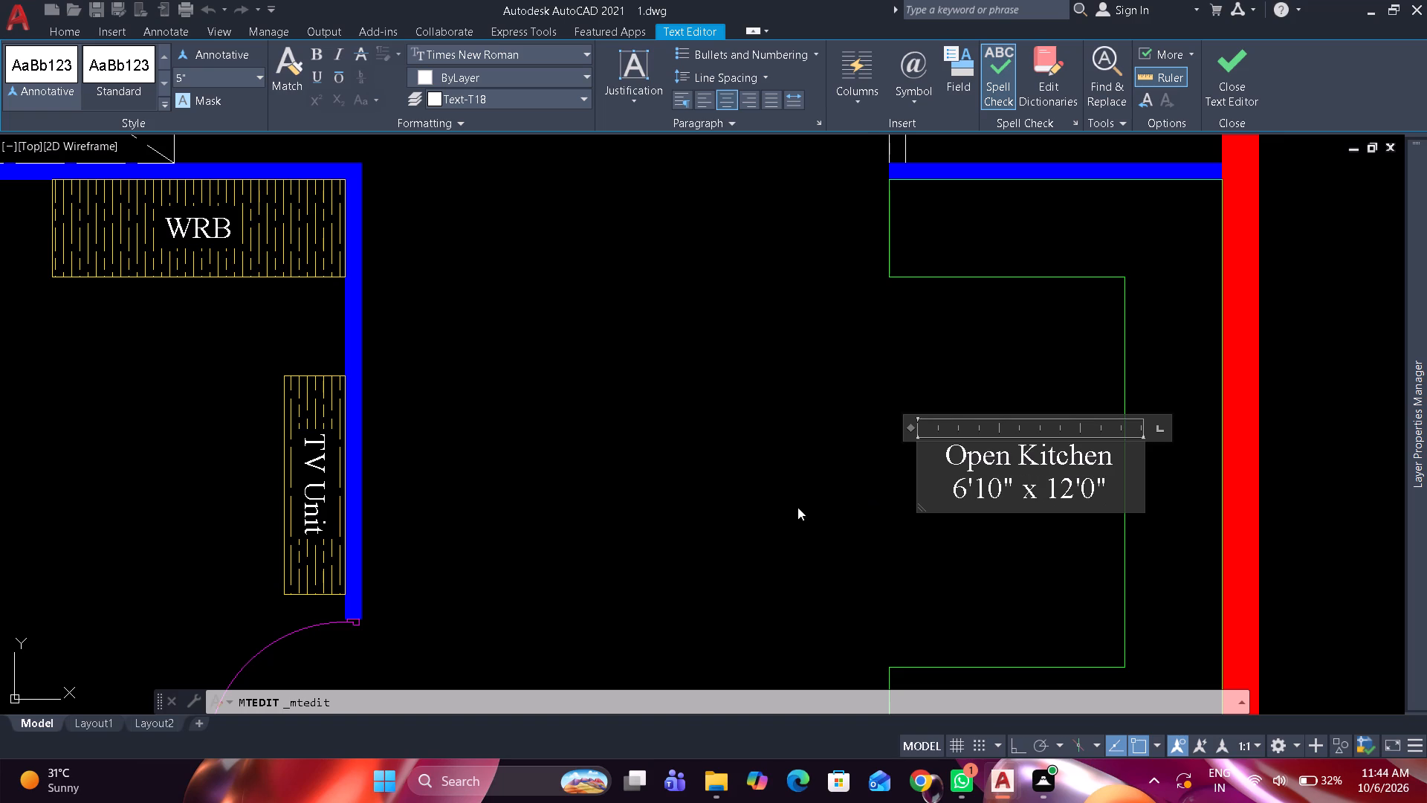
drag(797, 506, 806, 503)
Copy the Open Kitchen label into the open central area between the TV Unit wall and the kitchen.
scroll(1015, 387, down, 1)
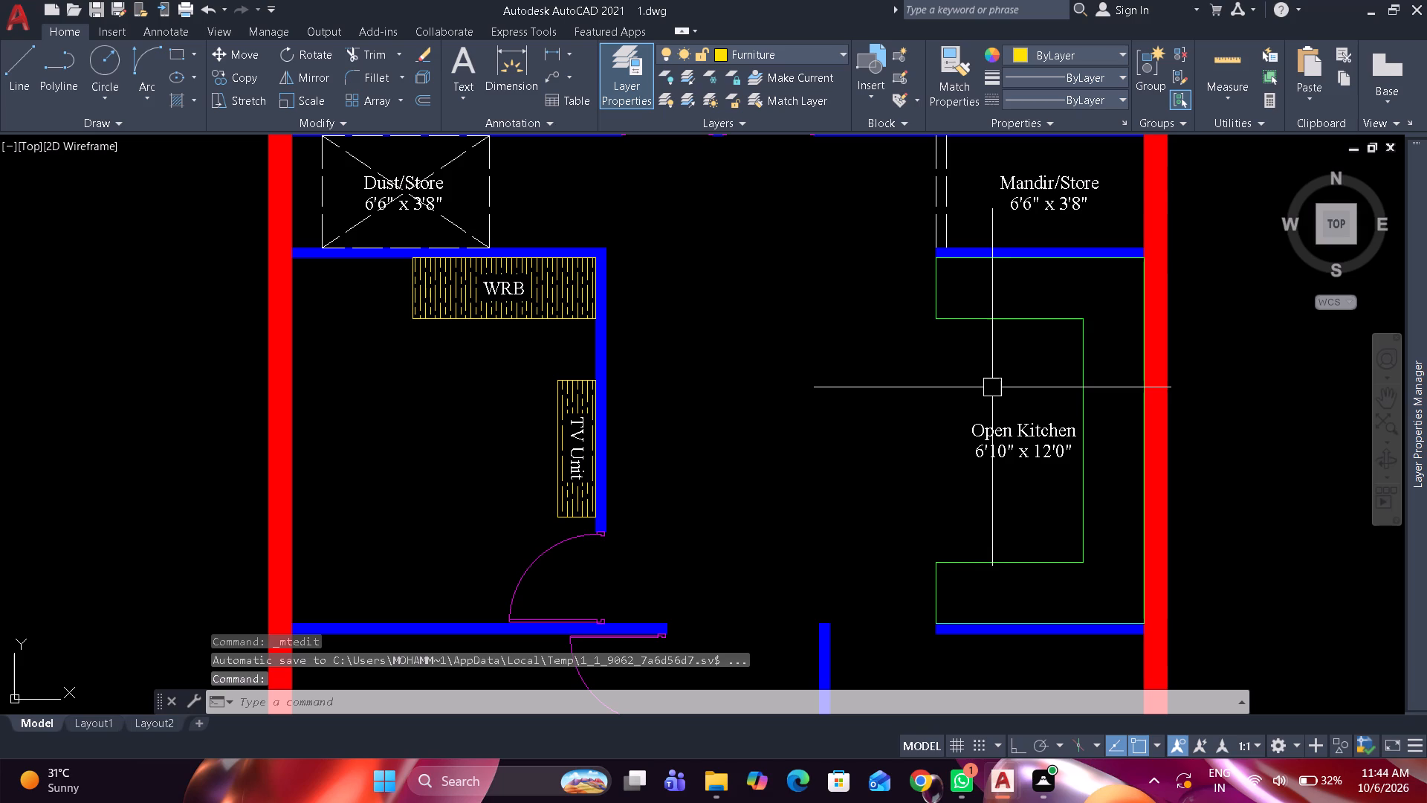
click(1006, 438)
key(c)
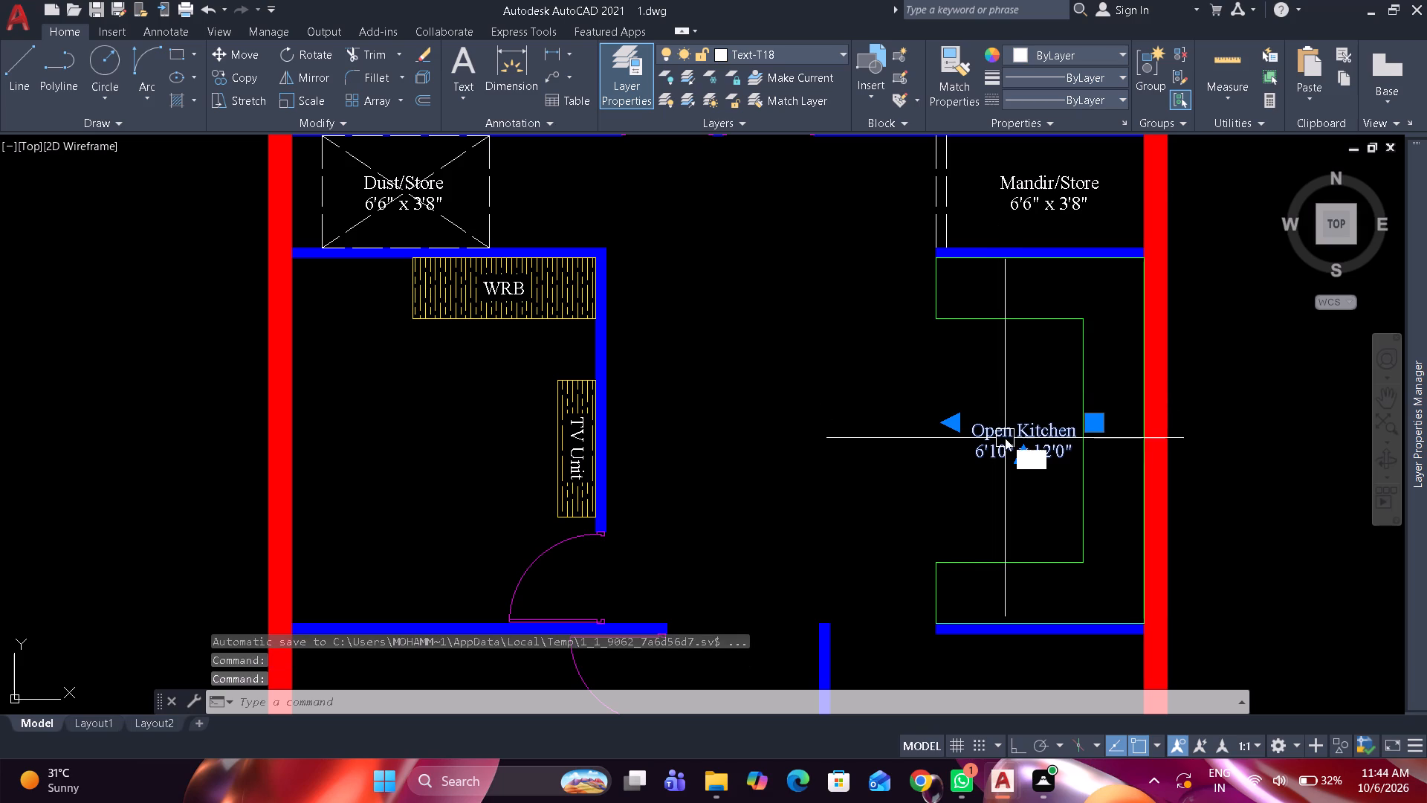
key(o)
key(space)
click(1007, 442)
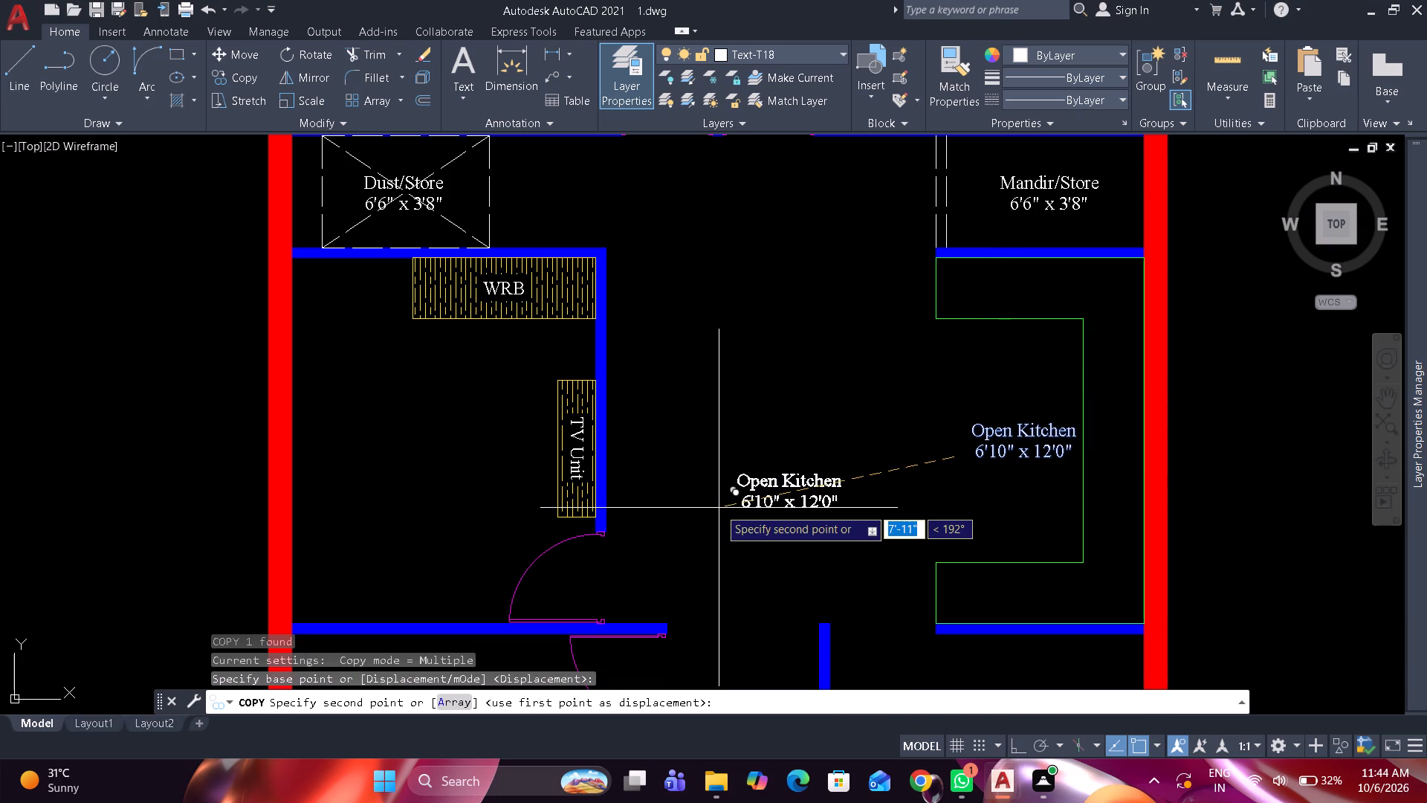
click(682, 517)
key(space)
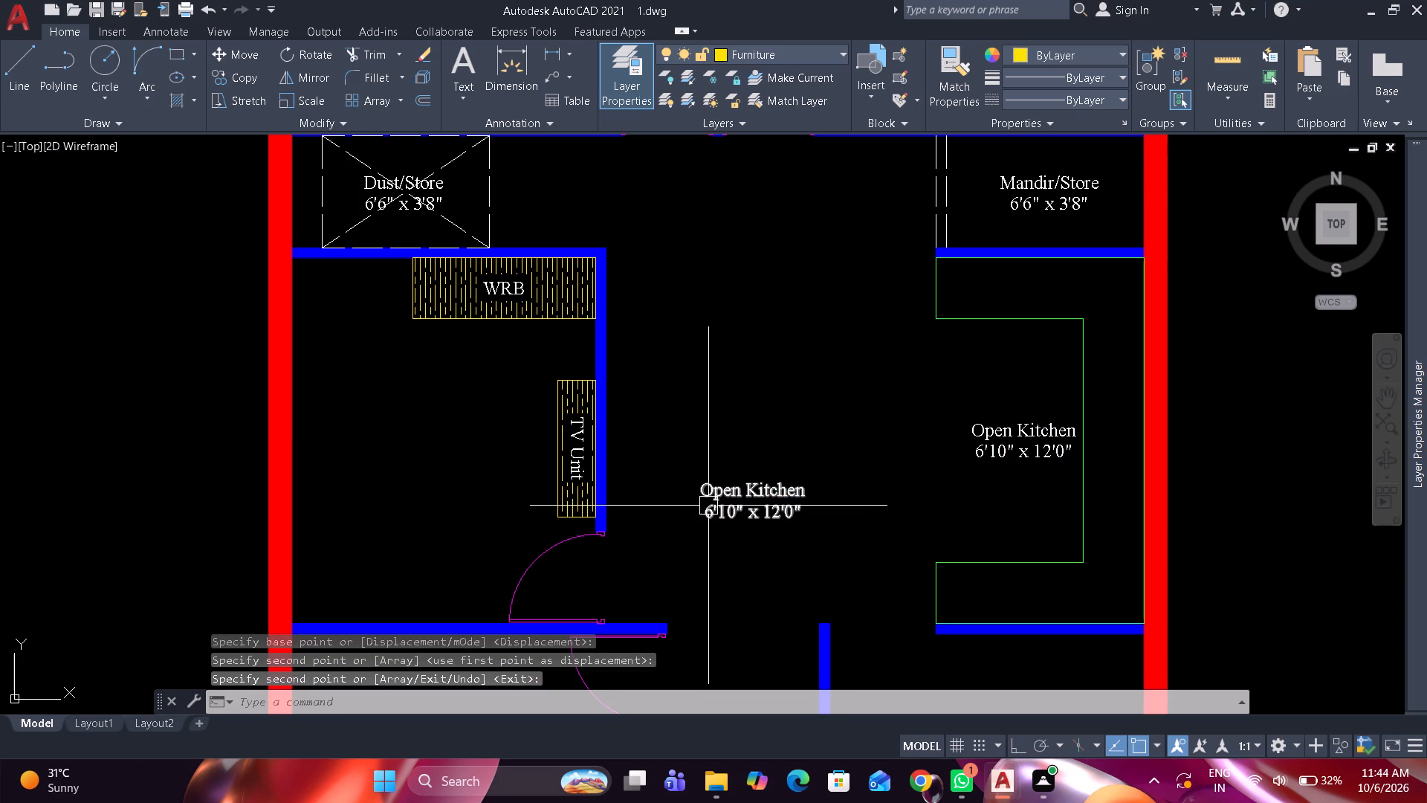
Replace the central copy's text with Dinning/Lobby and 10'10" x 16'4" on the second line.
double_click(737, 492)
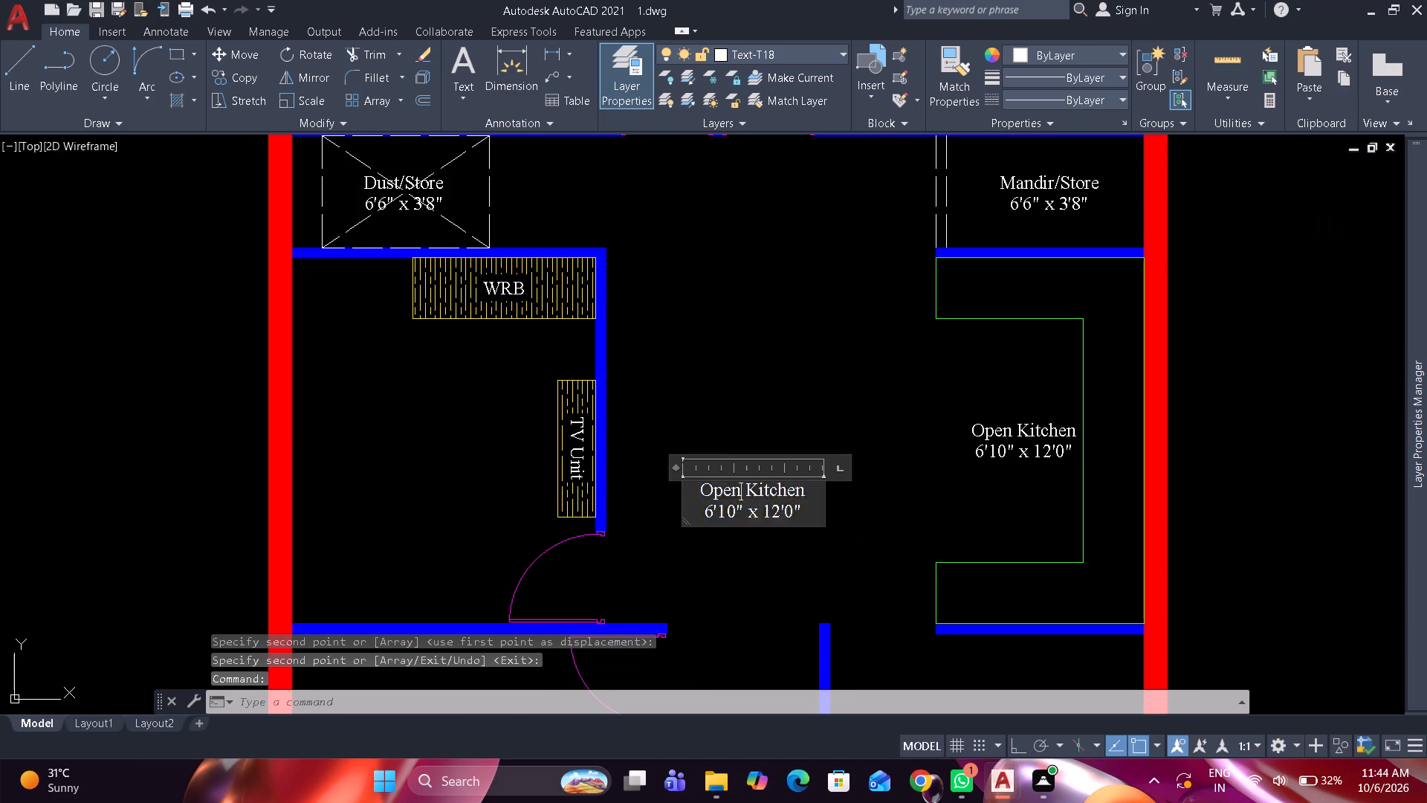
key(ctrl+a)
text(Dinnin)
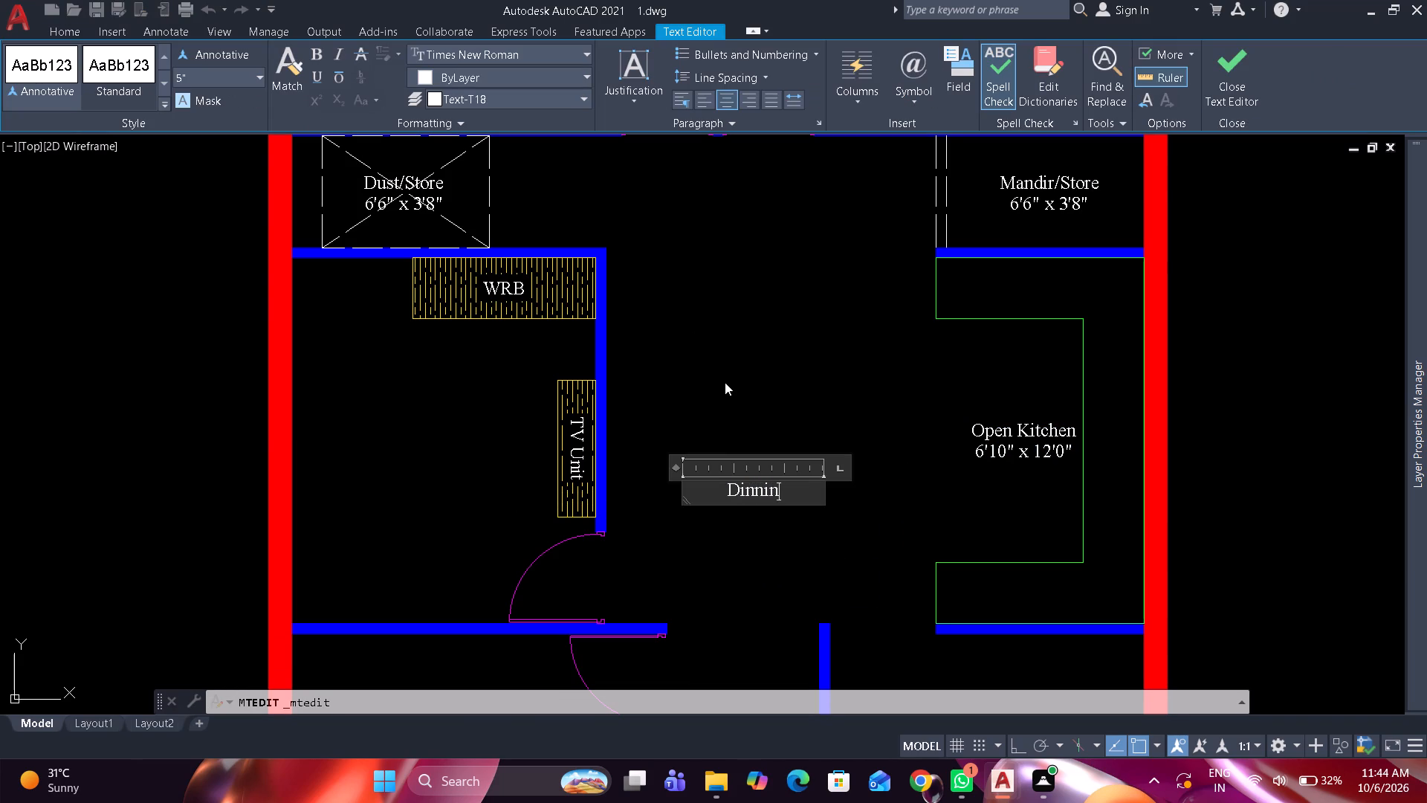
key(g)
key(slash)
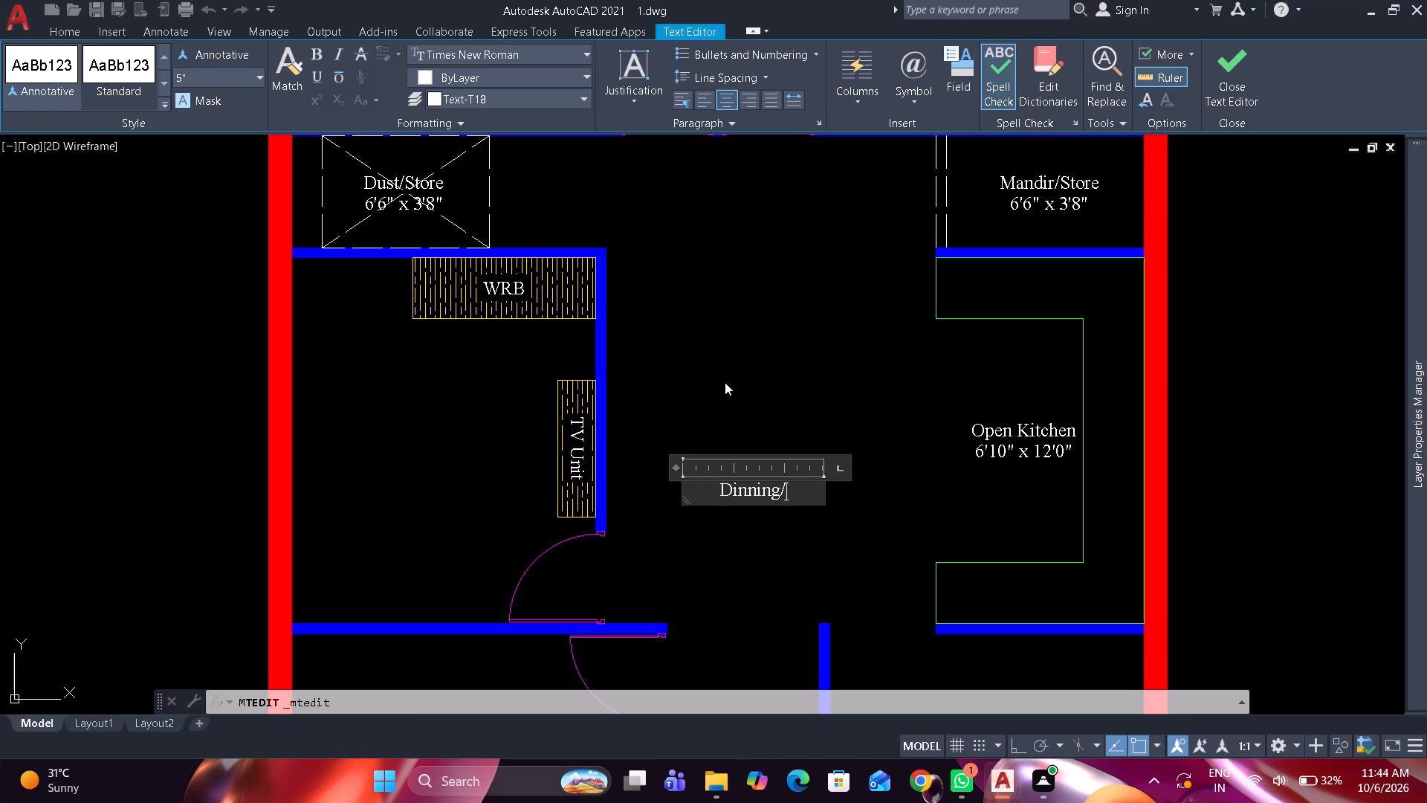
text(Lo)
text(bby)
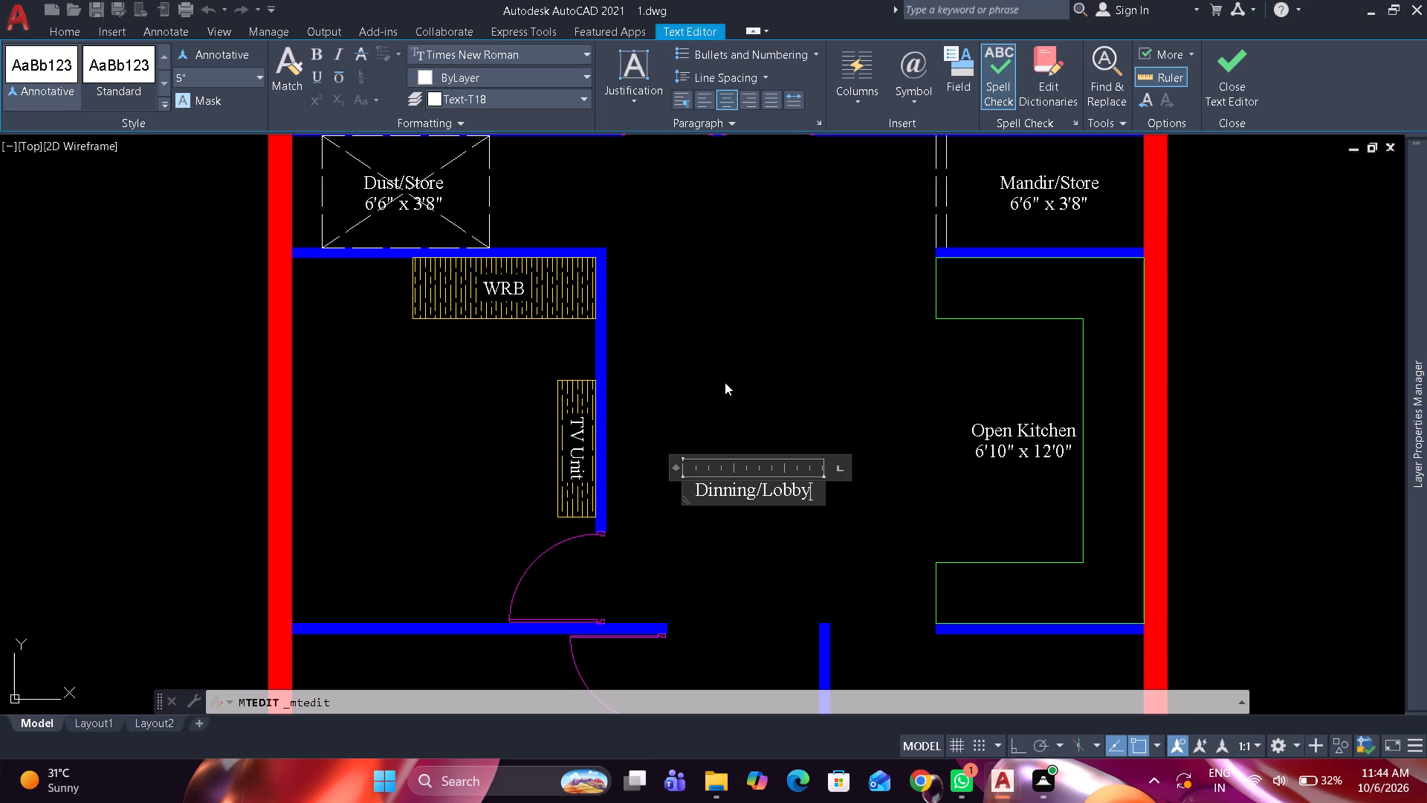
key(Return)
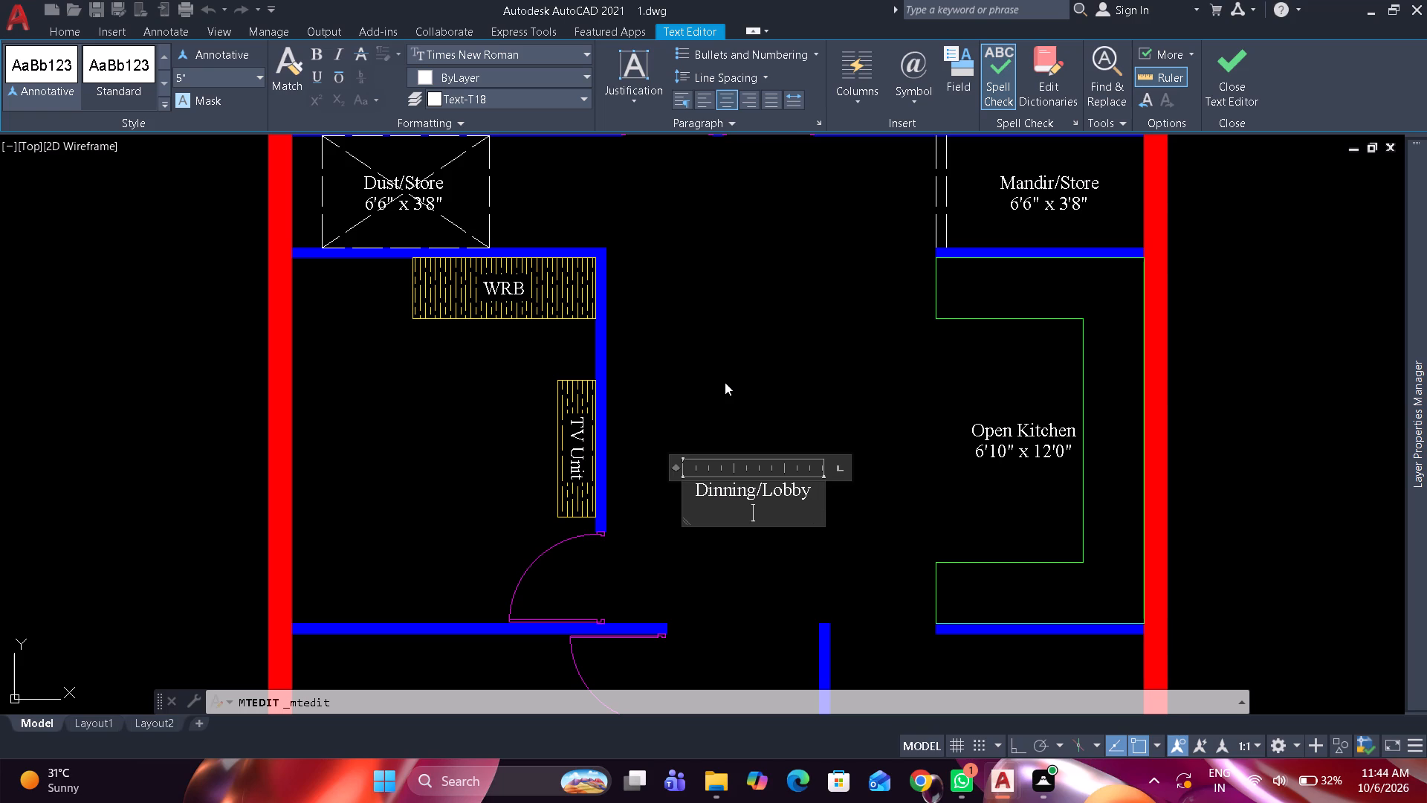
text(10'10)
key(shift+quotedbl)
key(space)
text(x)
key(space)
text(16'4")
click(760, 381)
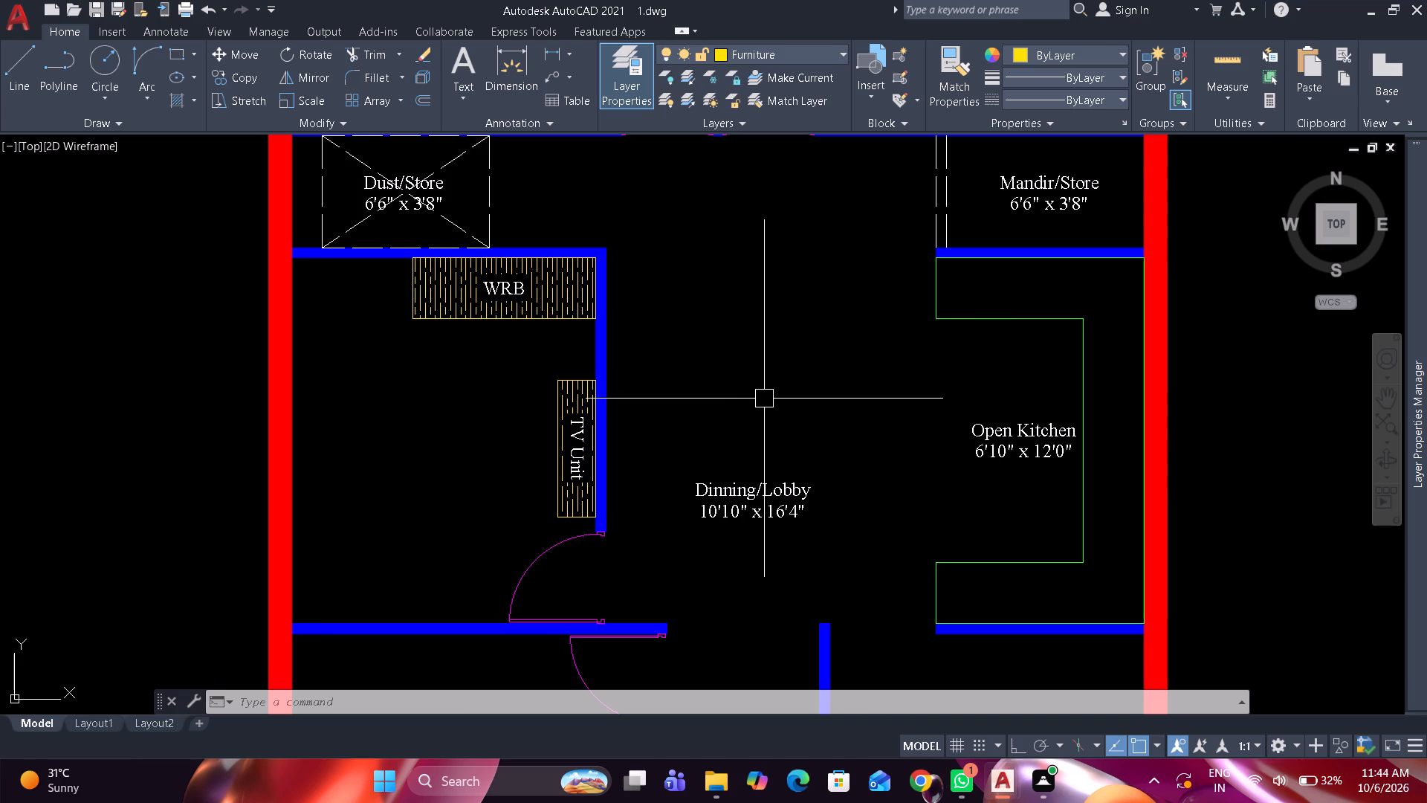
Copy the Dinning/Lobby label into the large front room, beside its TV Unit.
click(761, 488)
text(co)
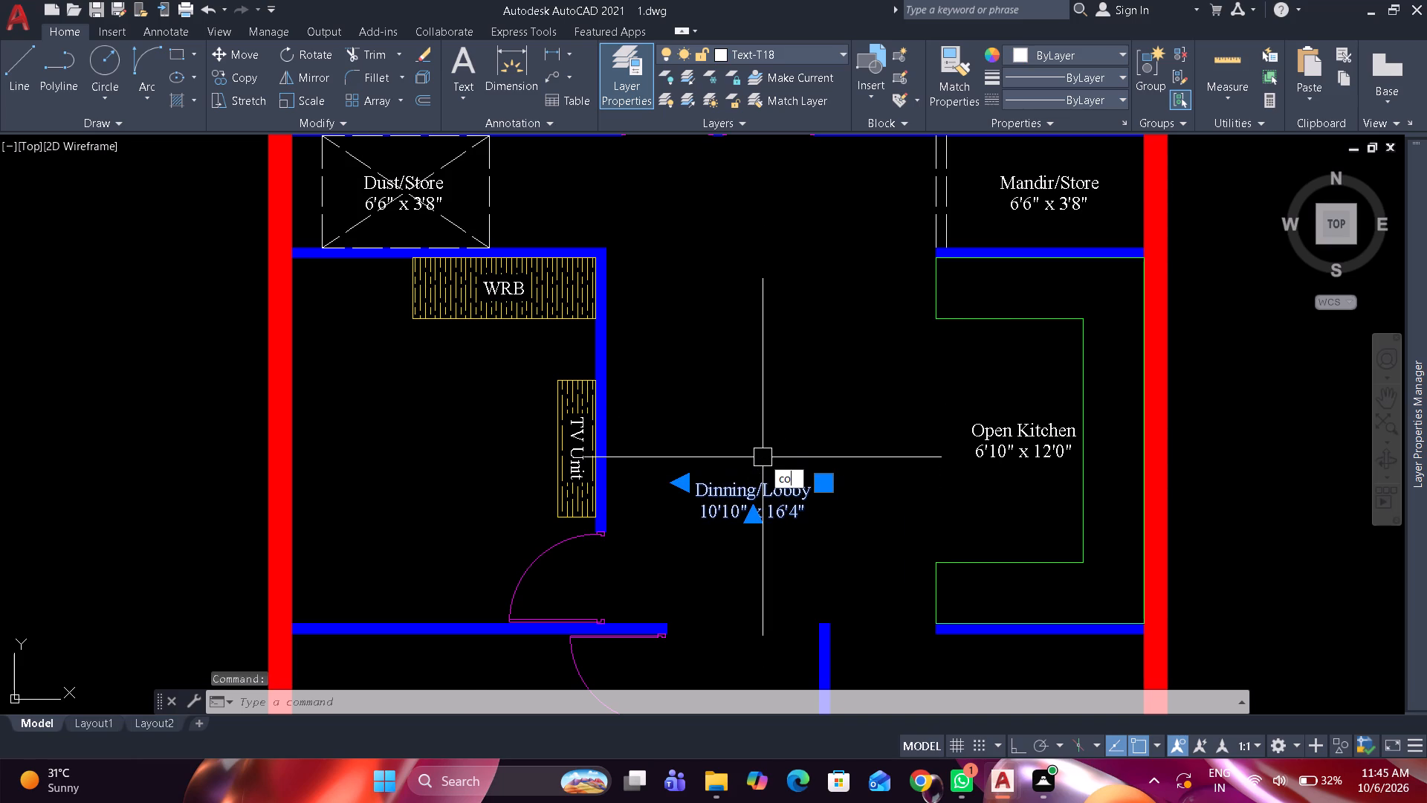
key(space)
click(748, 506)
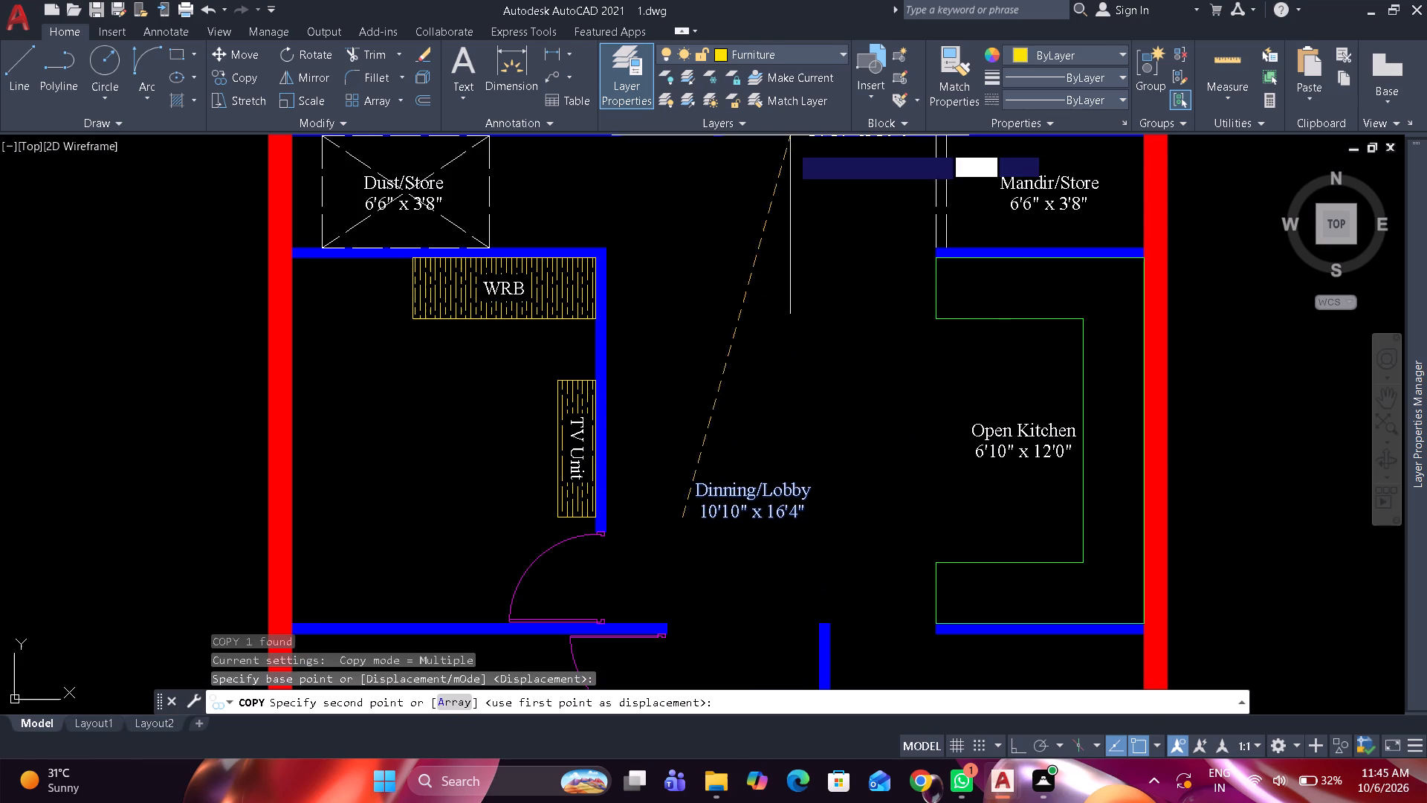
scroll(752, 290, down, 2)
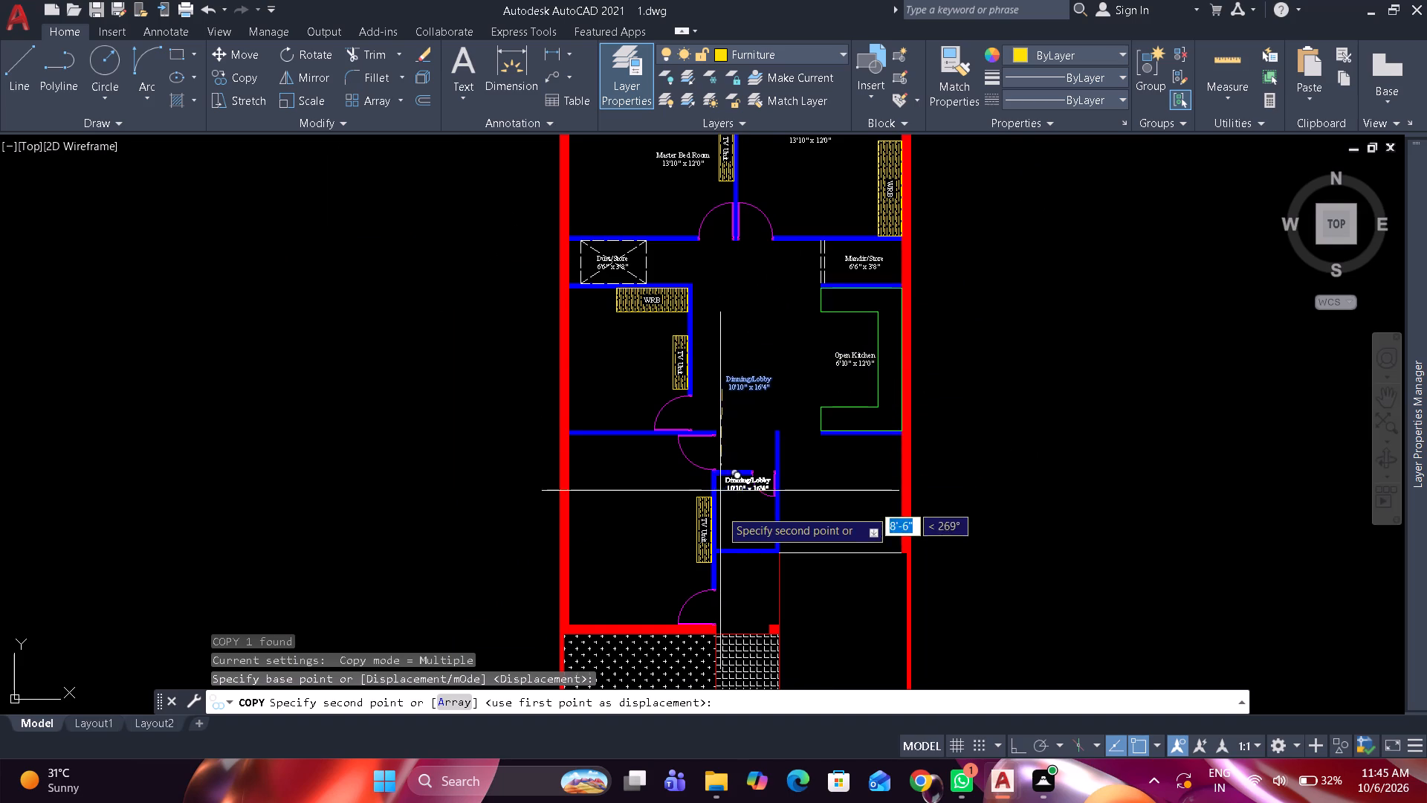
scroll(720, 520, up, 1)
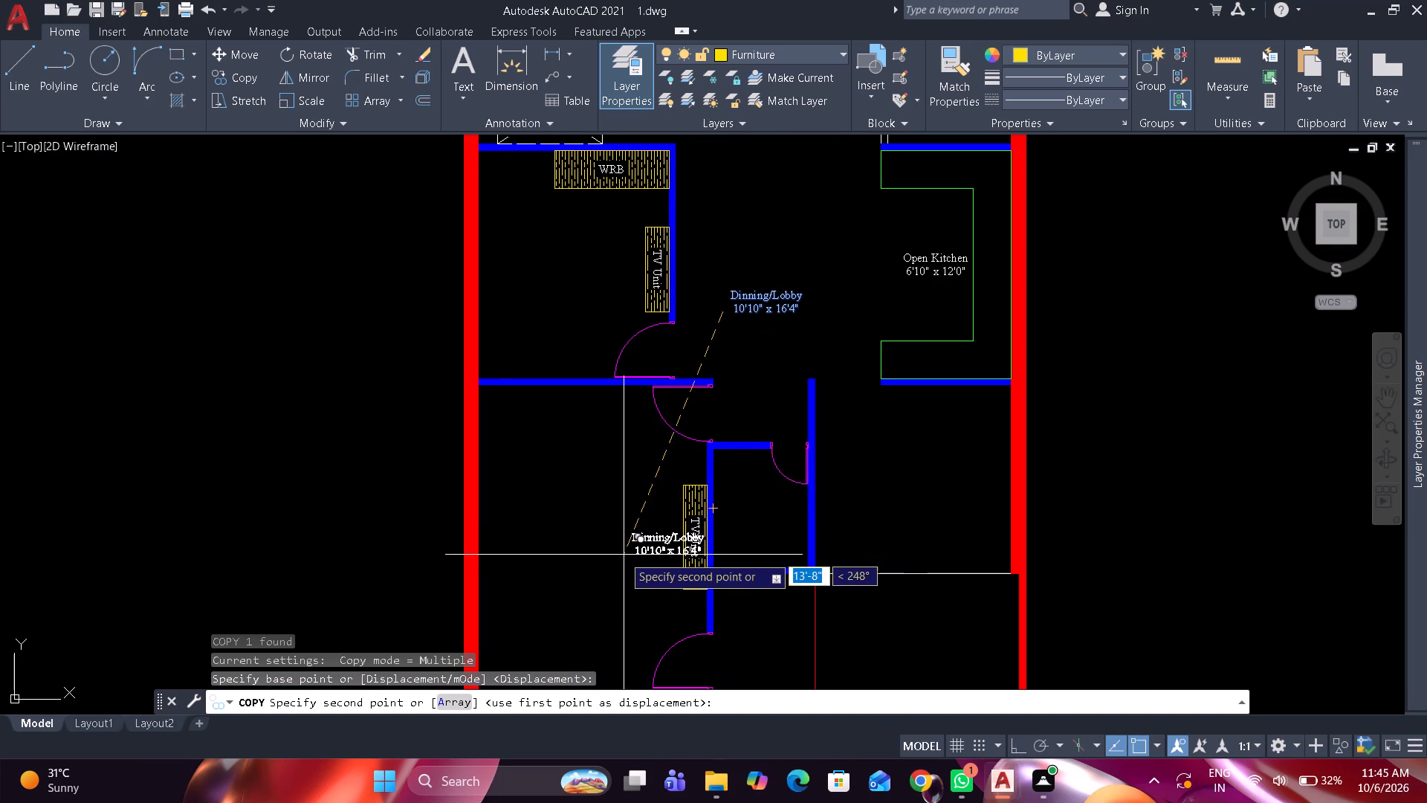
scroll(595, 560, up, 1)
middle_drag(592, 560, 586, 349)
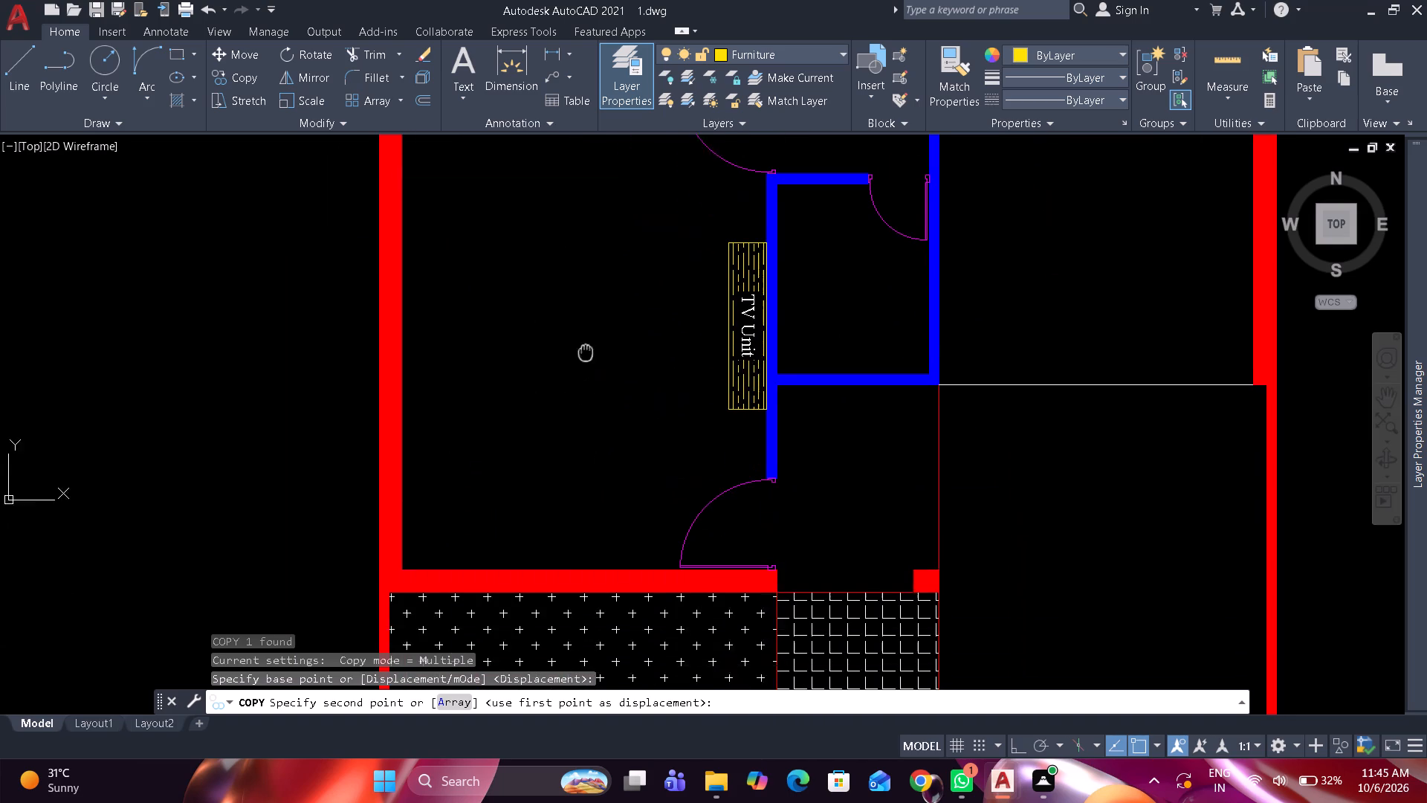
middle_drag(586, 349, 586, 343)
middle_drag(585, 322, 598, 371)
middle_drag(598, 371, 606, 424)
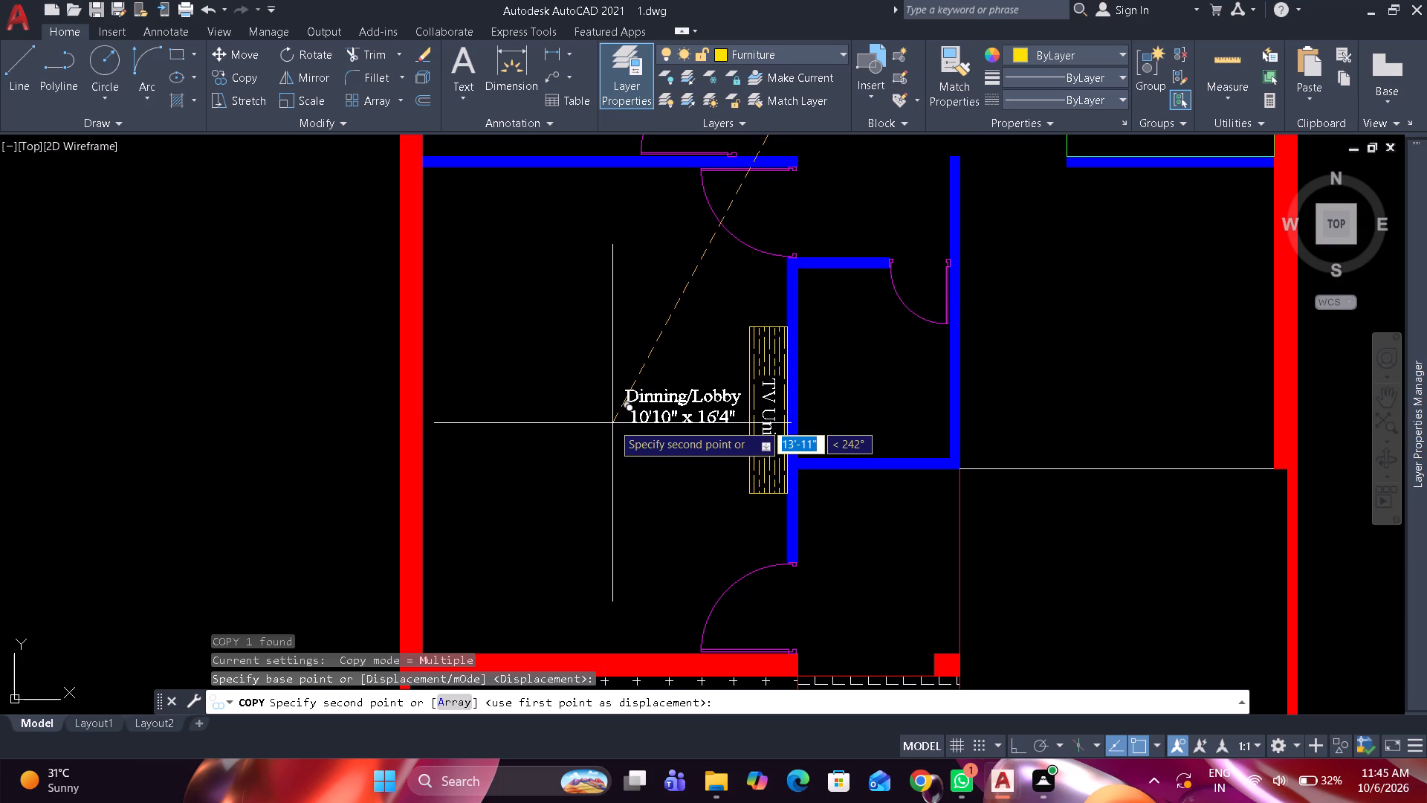
click(611, 423)
key(space)
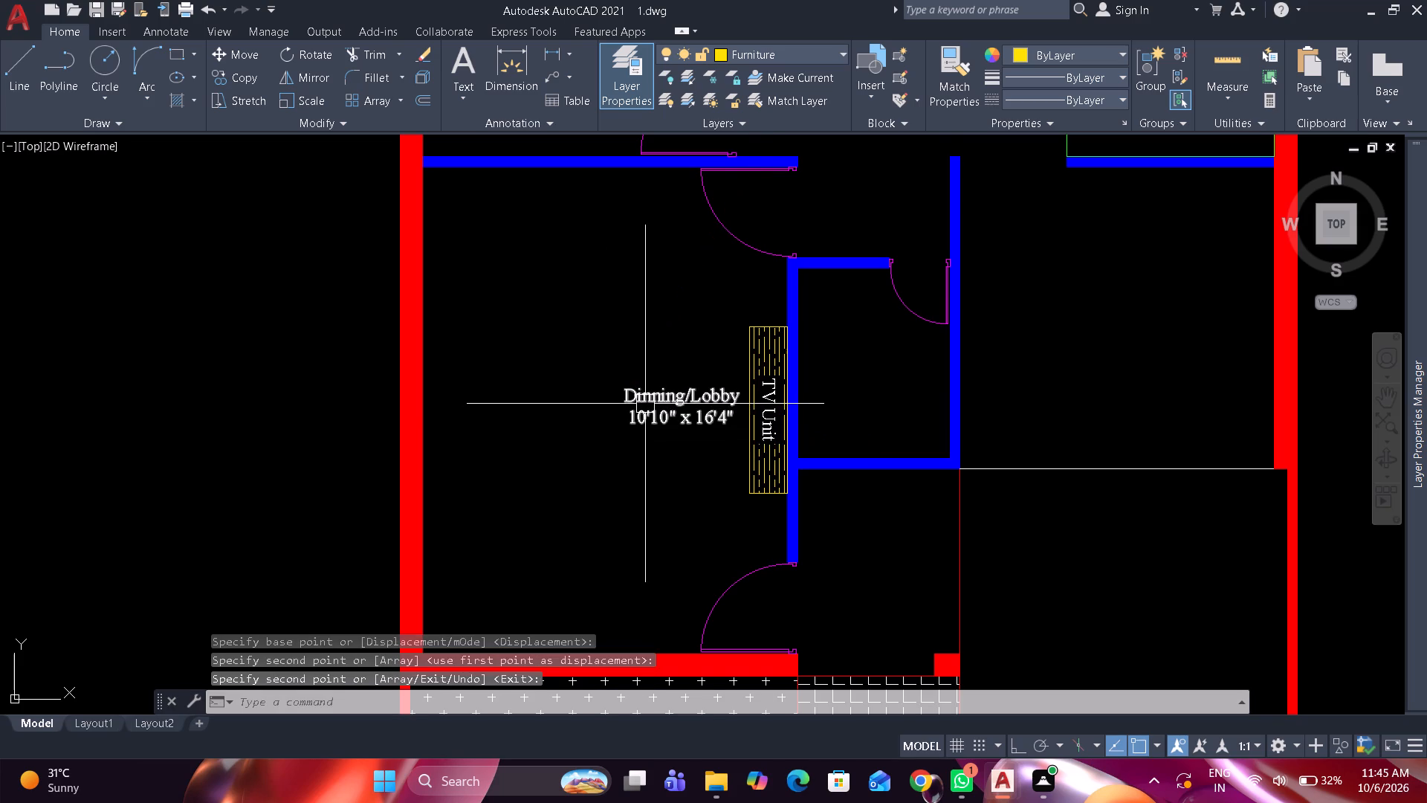
Replace the front room copy's text with Drawing Room and 12'0" x 16'0" on the second line.
double_click(645, 403)
key(ctrl+a)
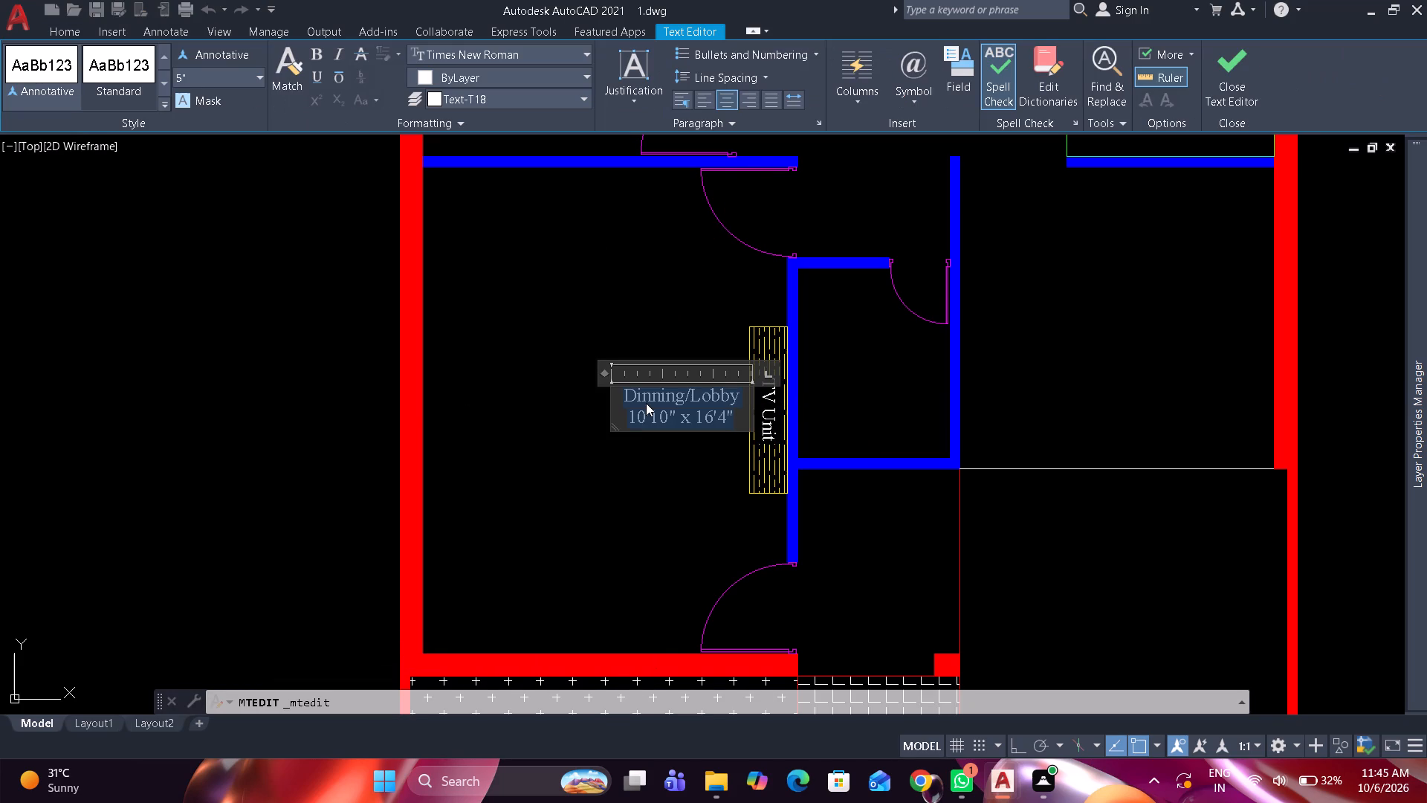
text(Drawin)
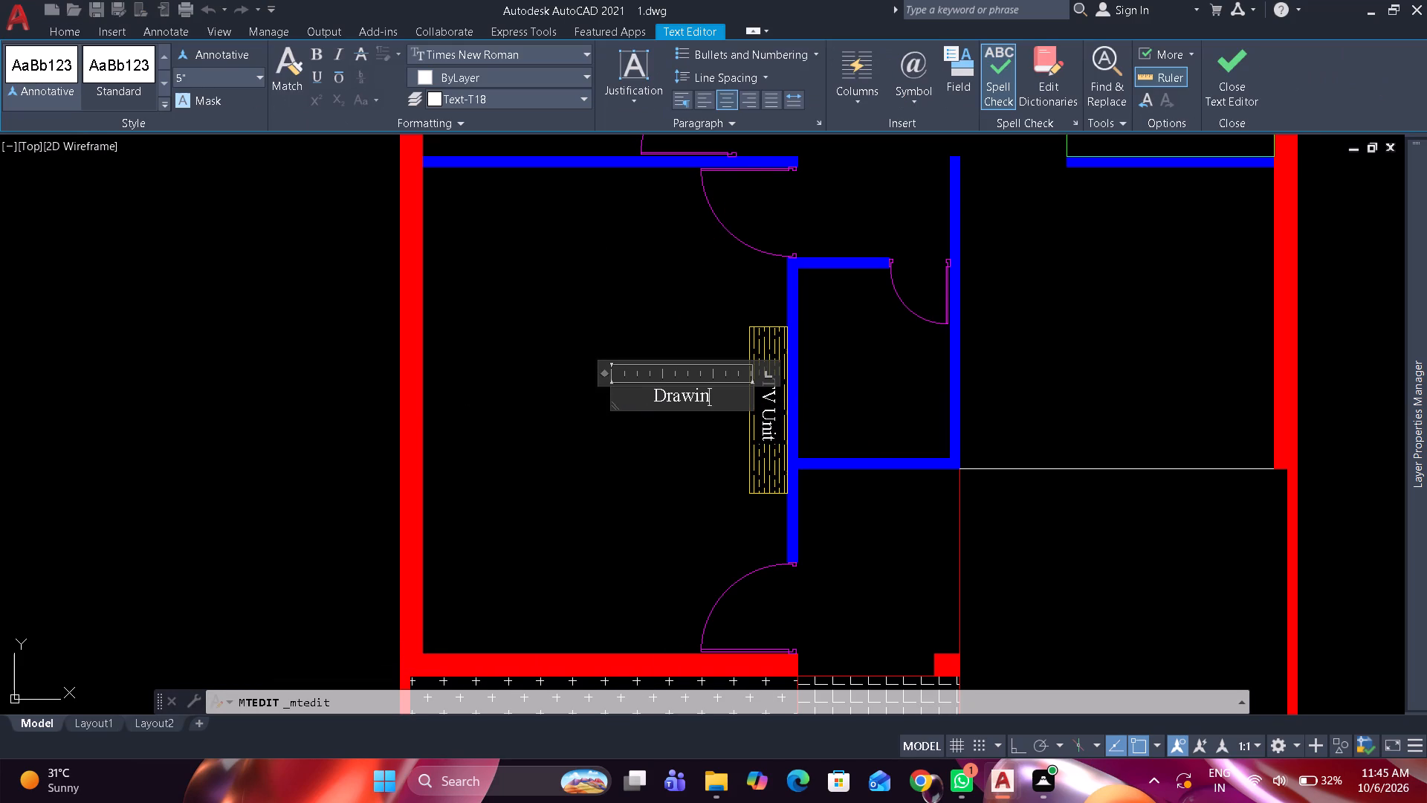
key(g)
key(space)
text(Ro)
key(o)
key(m)
key(space)
key(BackSpace)
key(Return)
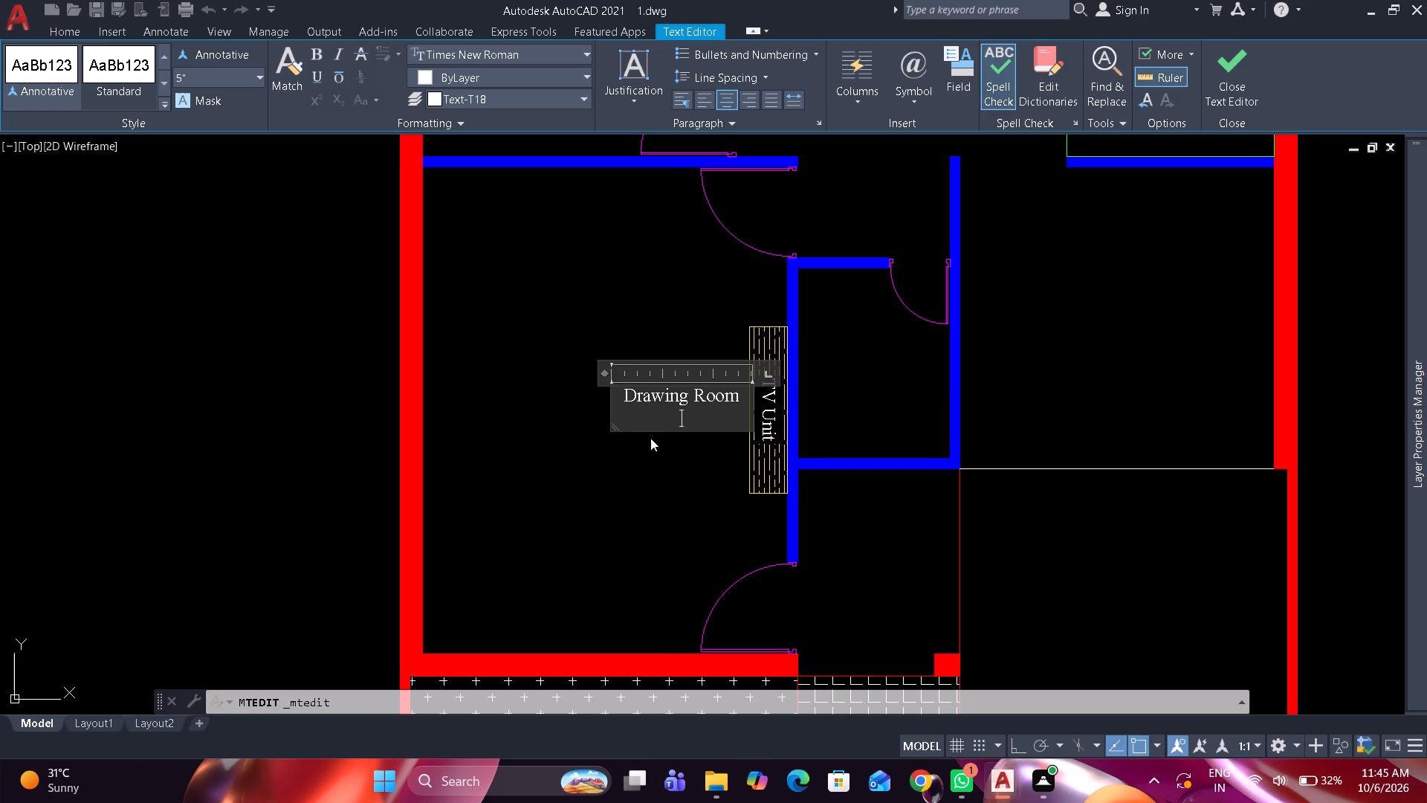
key(1)
key(2)
key(apostrophe)
key(0)
key(shift+quotedbl)
key(space)
key(x)
key(space)
key(1)
key(6)
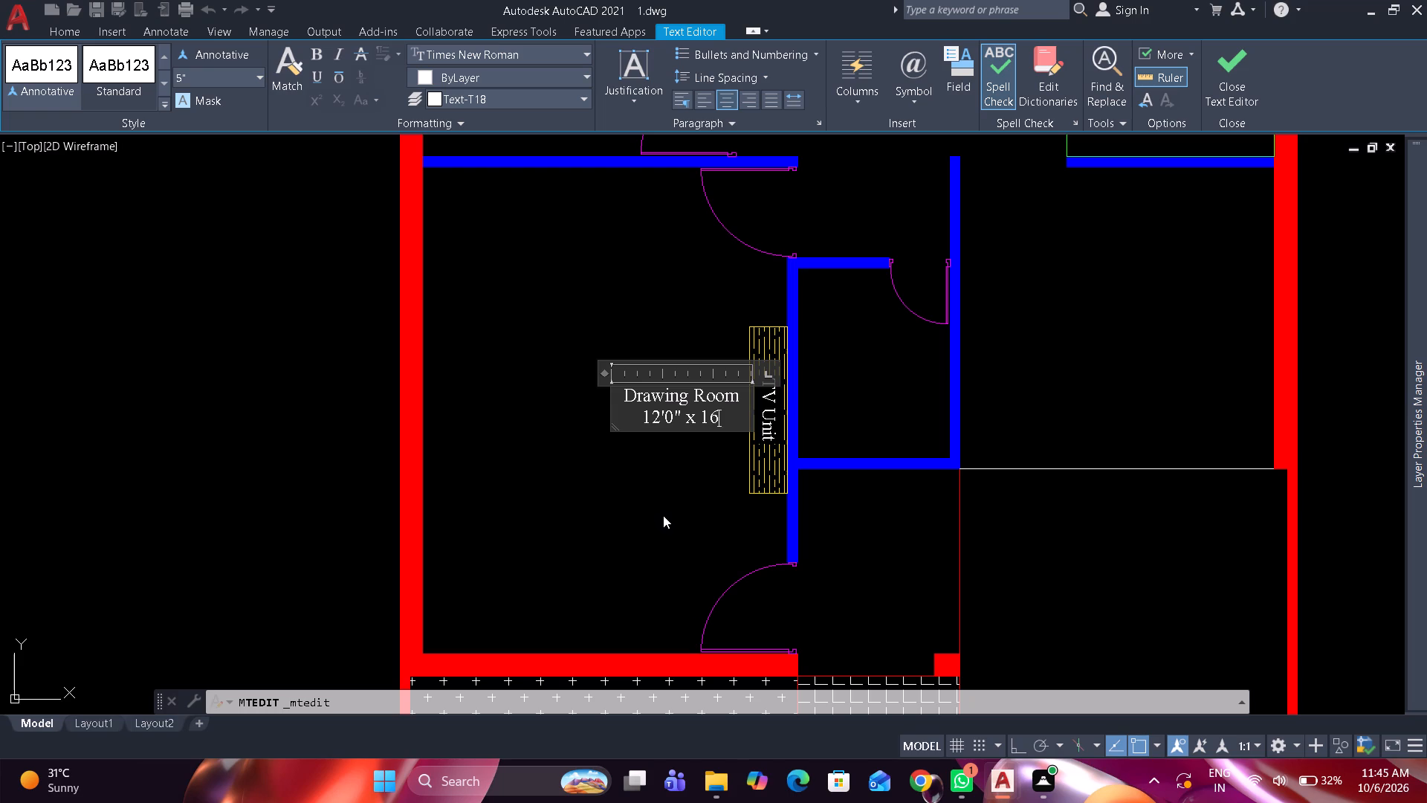
key(apostrophe)
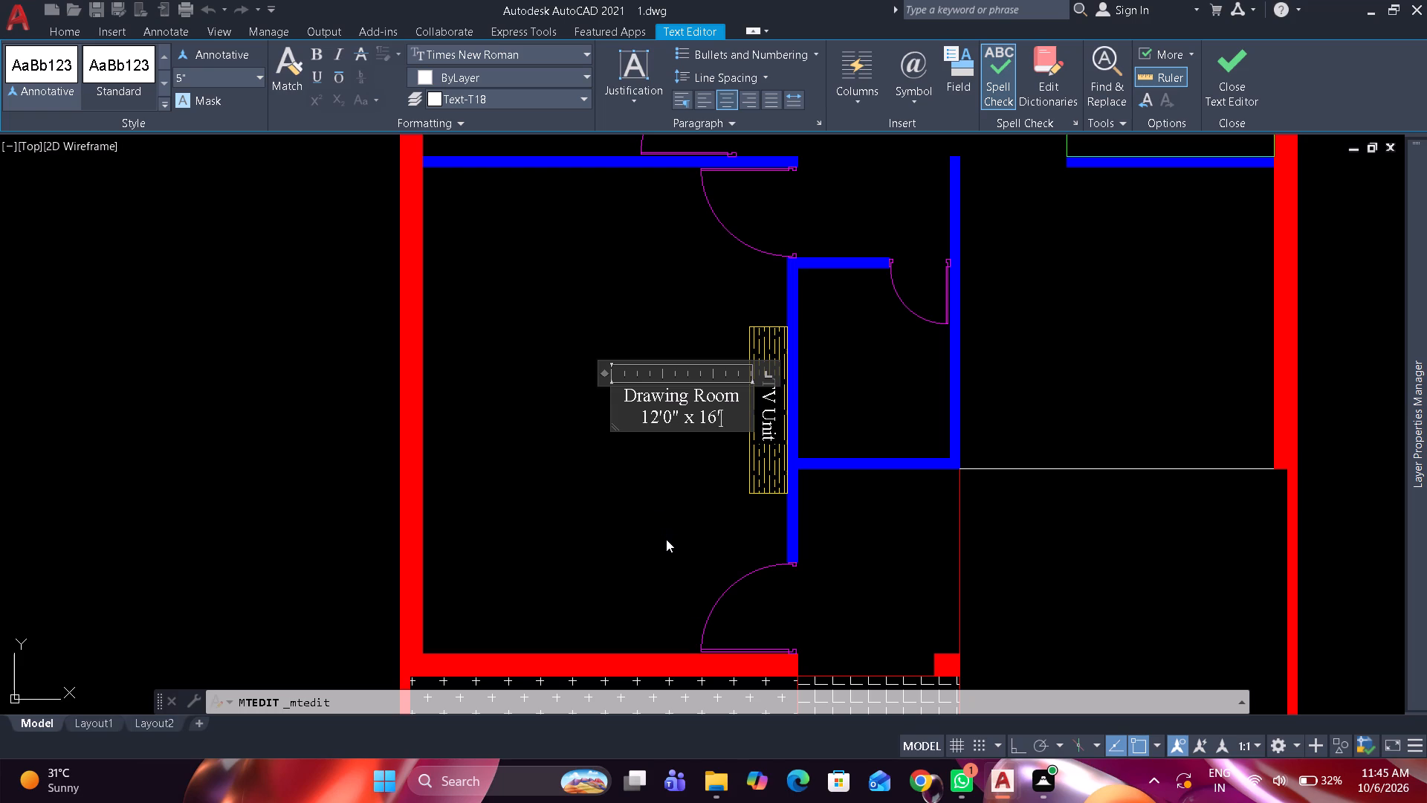
key(0)
key(shift+quotedbl)
click(667, 552)
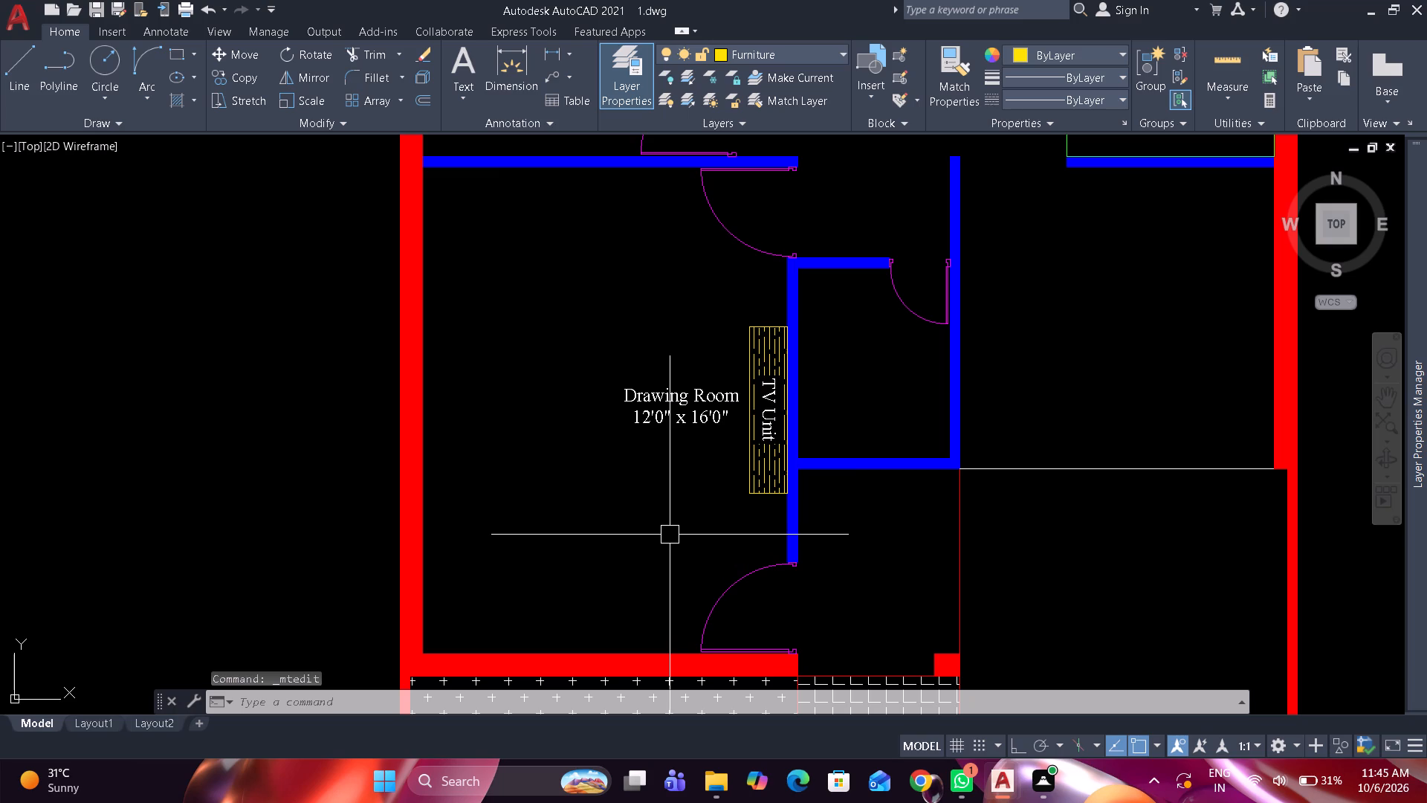
Copy the Drawing Room label into the open space outside its entrance door, below the small enclosed room.
click(719, 421)
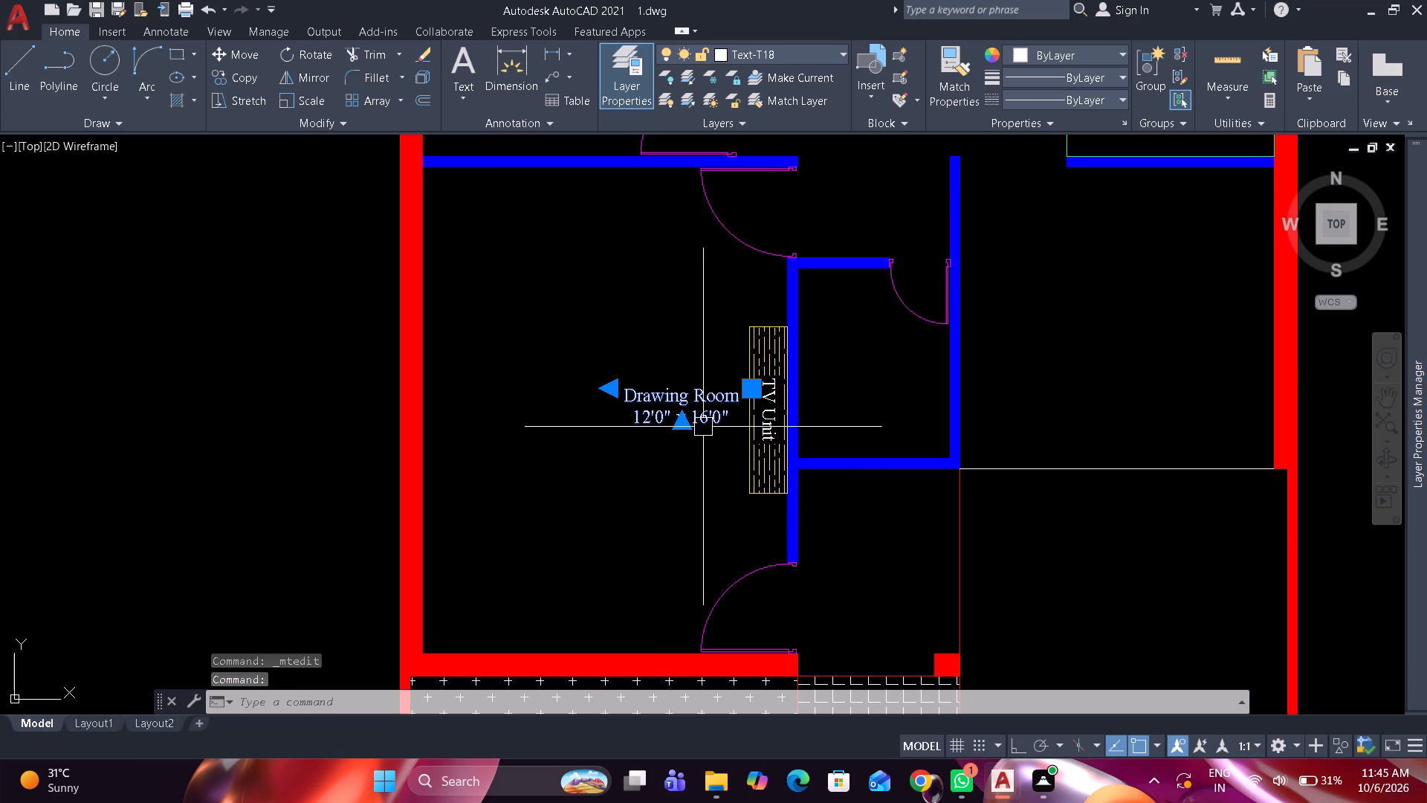
text(co)
key(space)
click(690, 393)
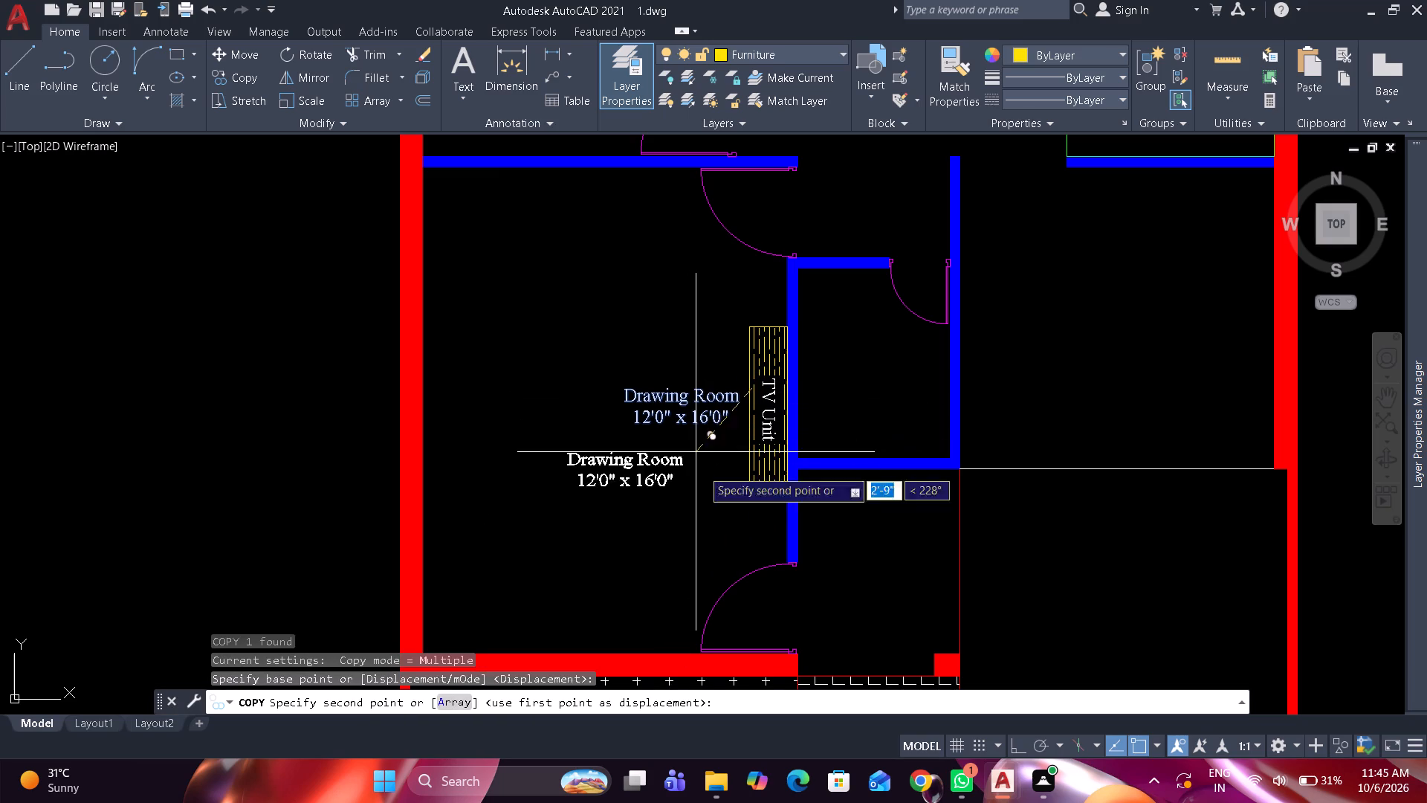
scroll(974, 590, up, 1)
middle_drag(974, 585, 952, 457)
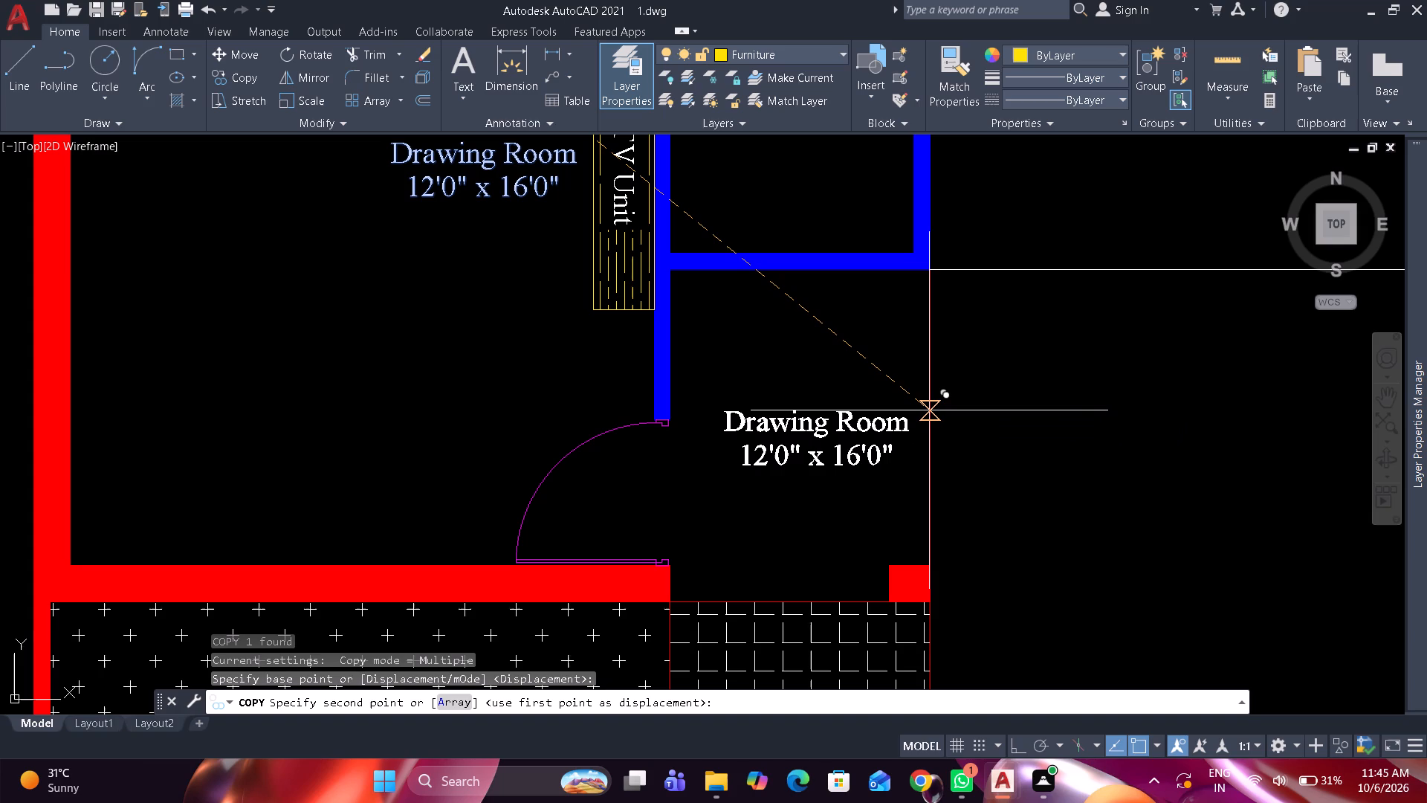
click(929, 410)
key(space)
Replace the entrance-space copy's text with Verandah and 5'4" x 6'1" on the second line.
double_click(879, 420)
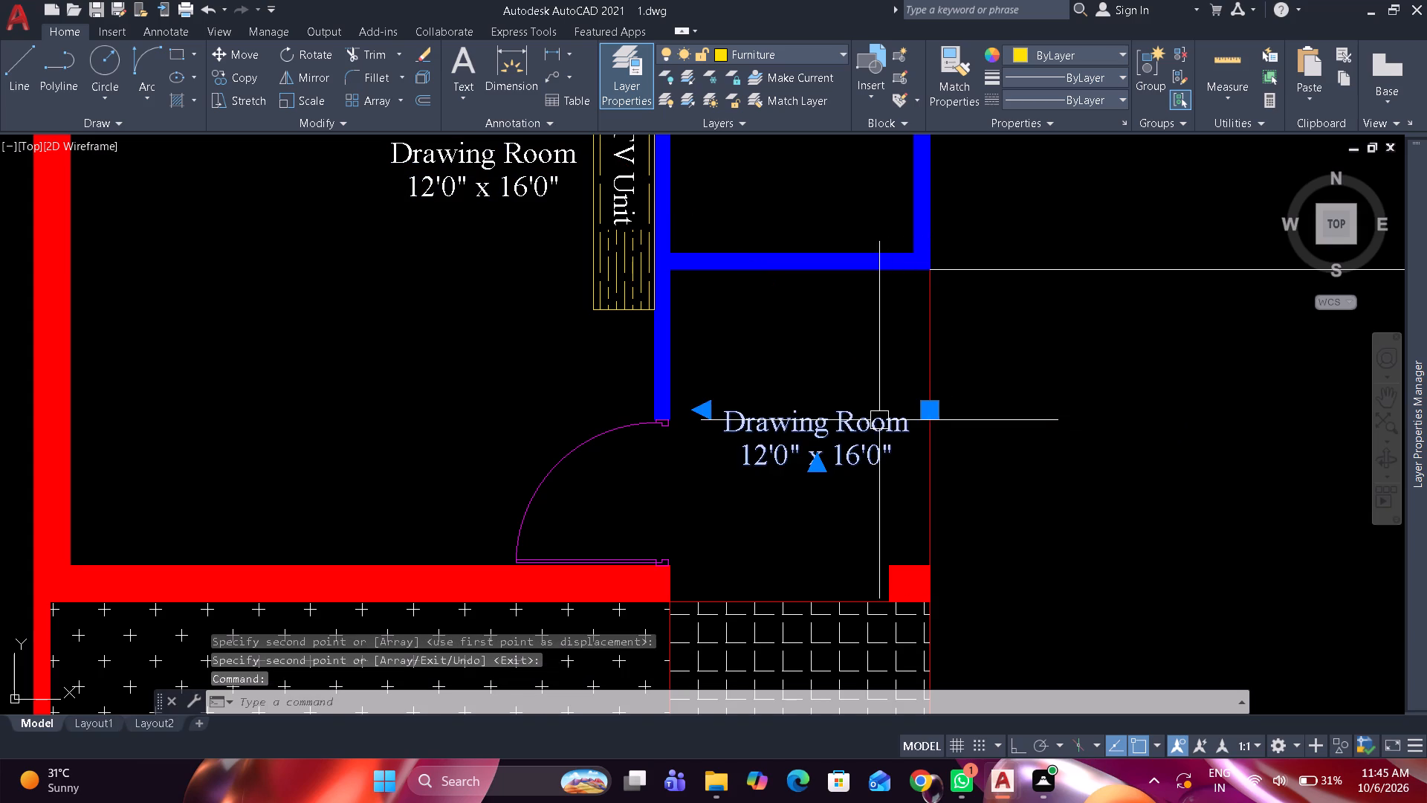
key(ctrl+a)
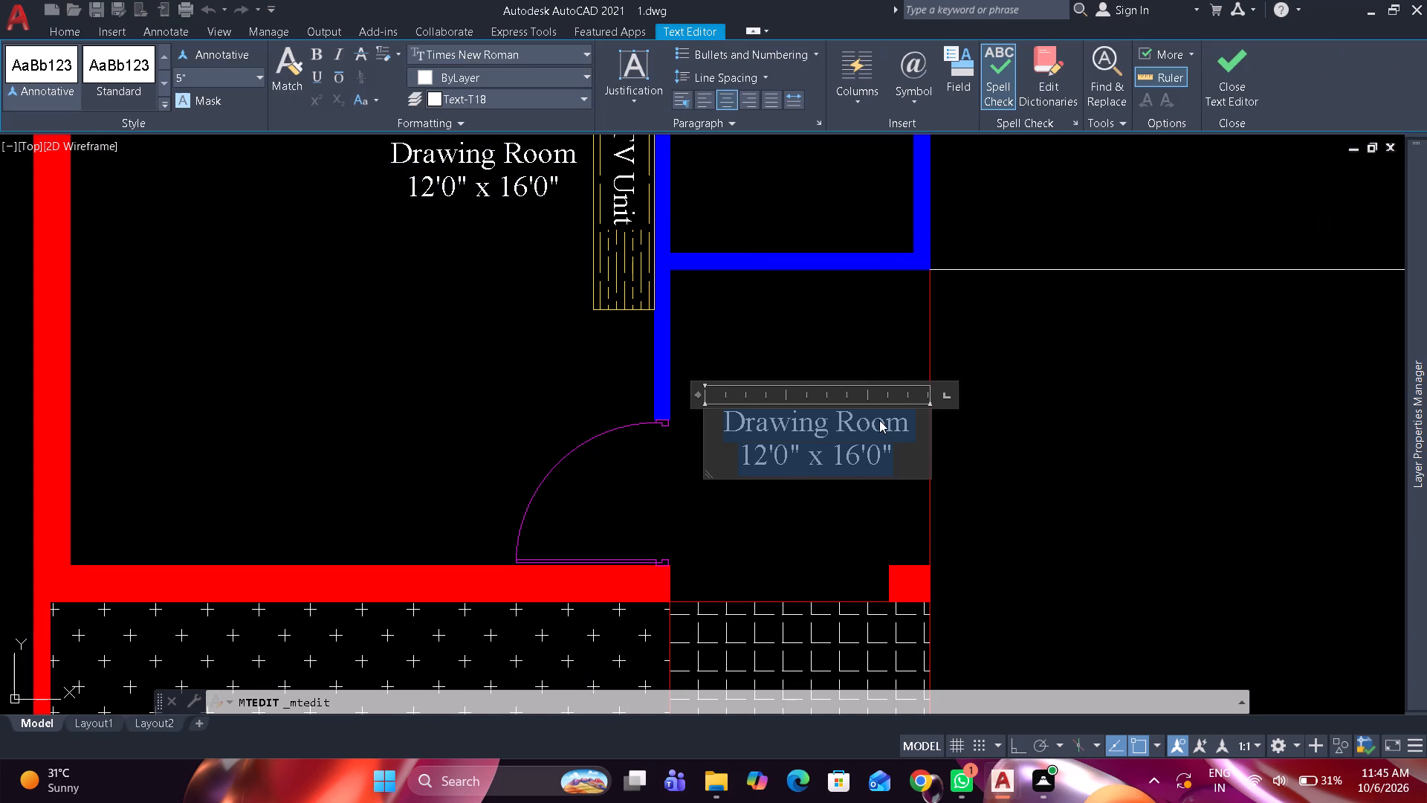
key(shift+v)
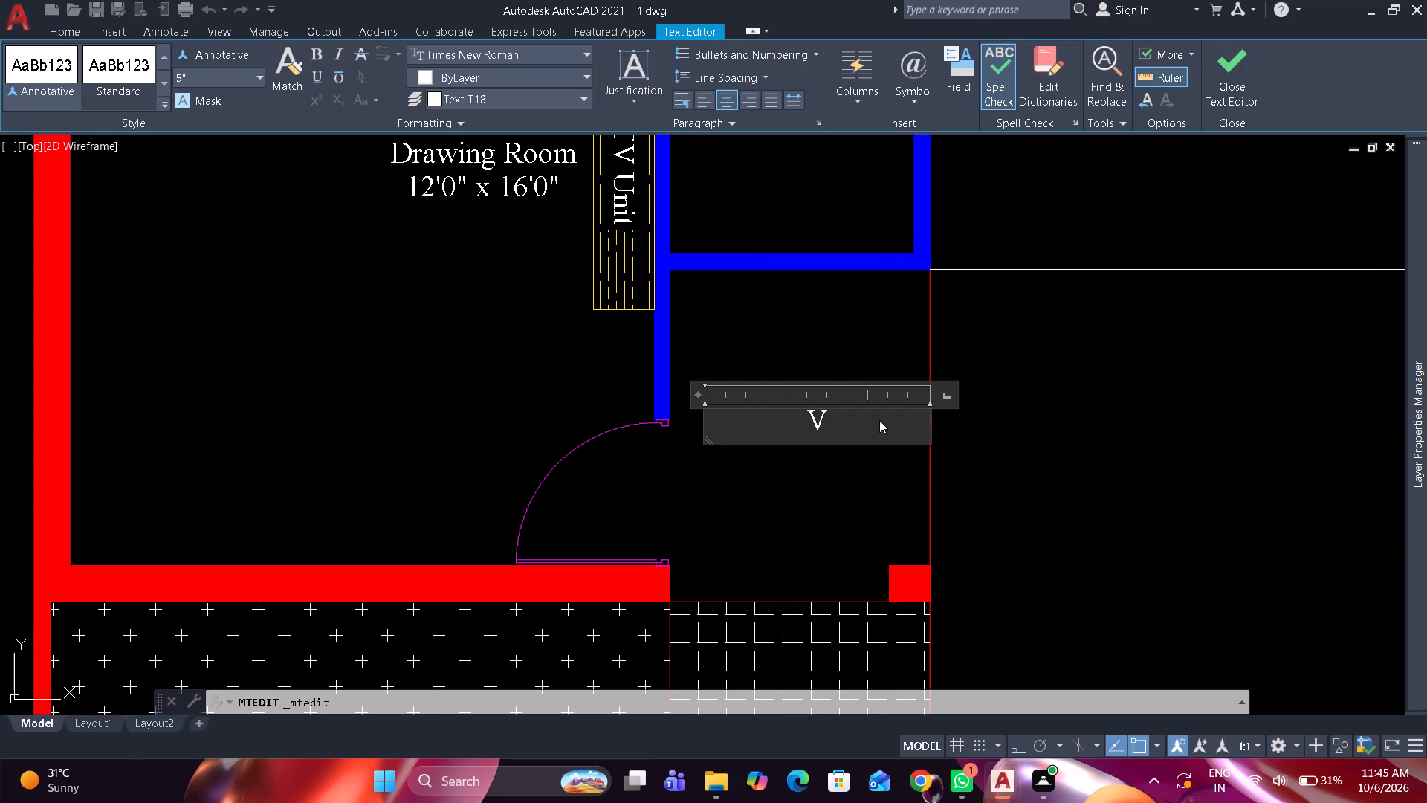
text(eran)
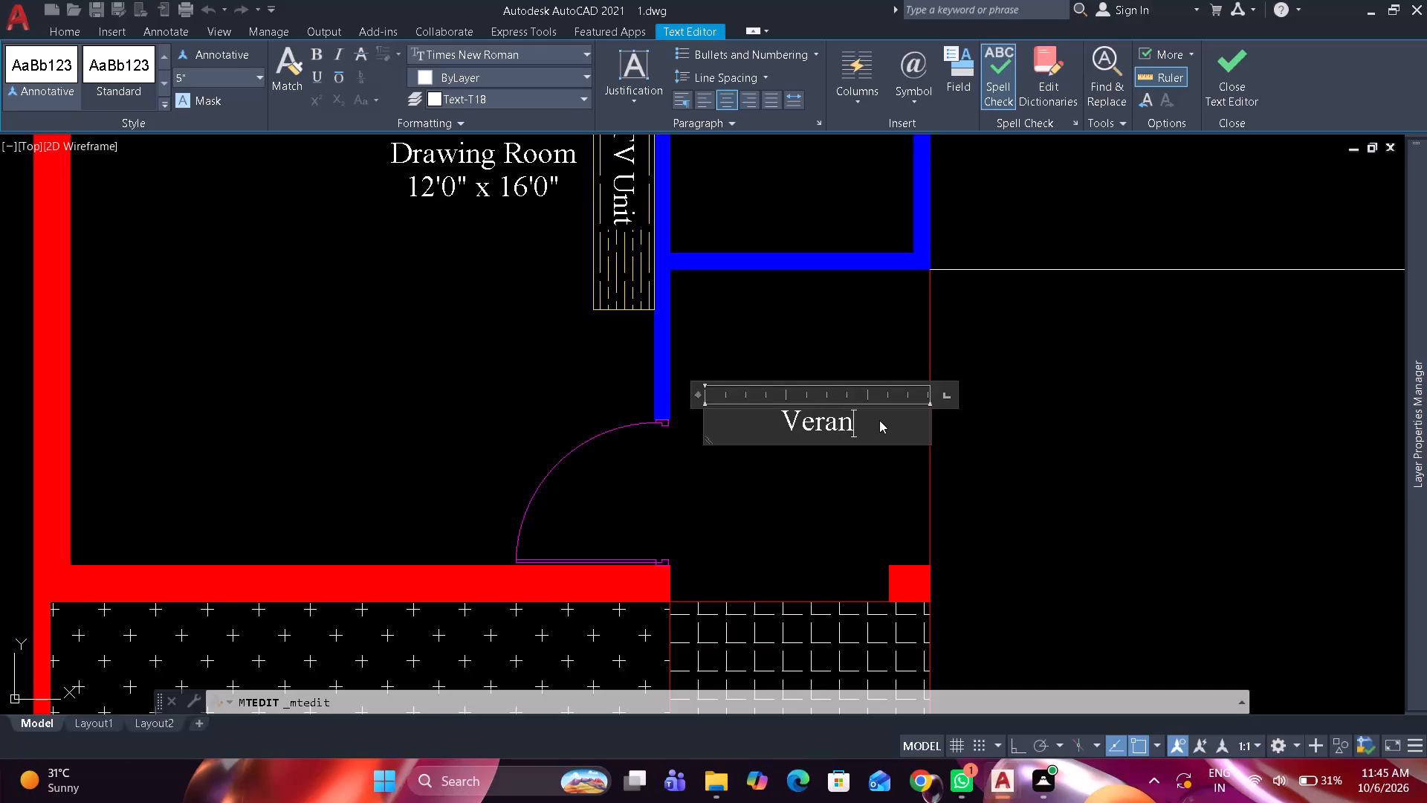
text(dah)
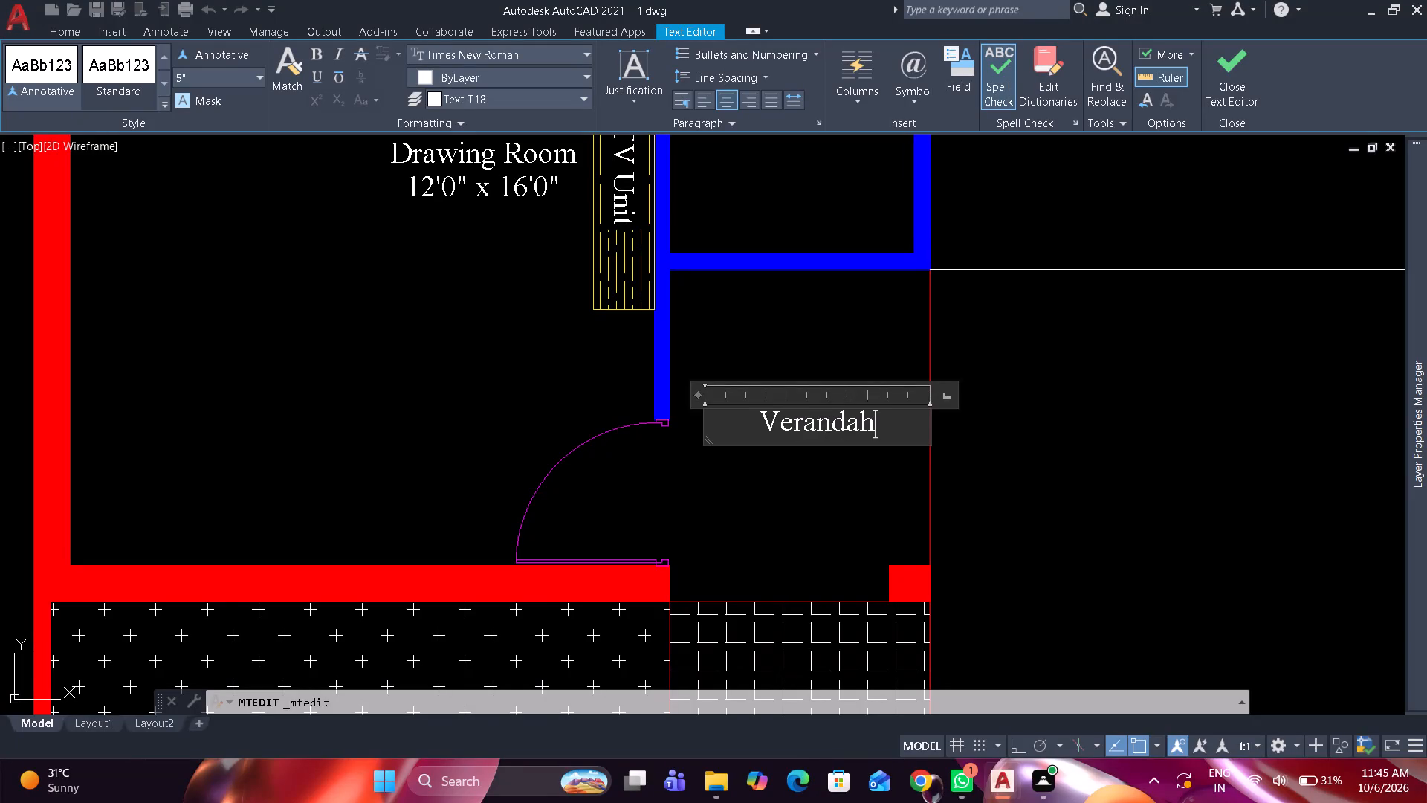
key(Return)
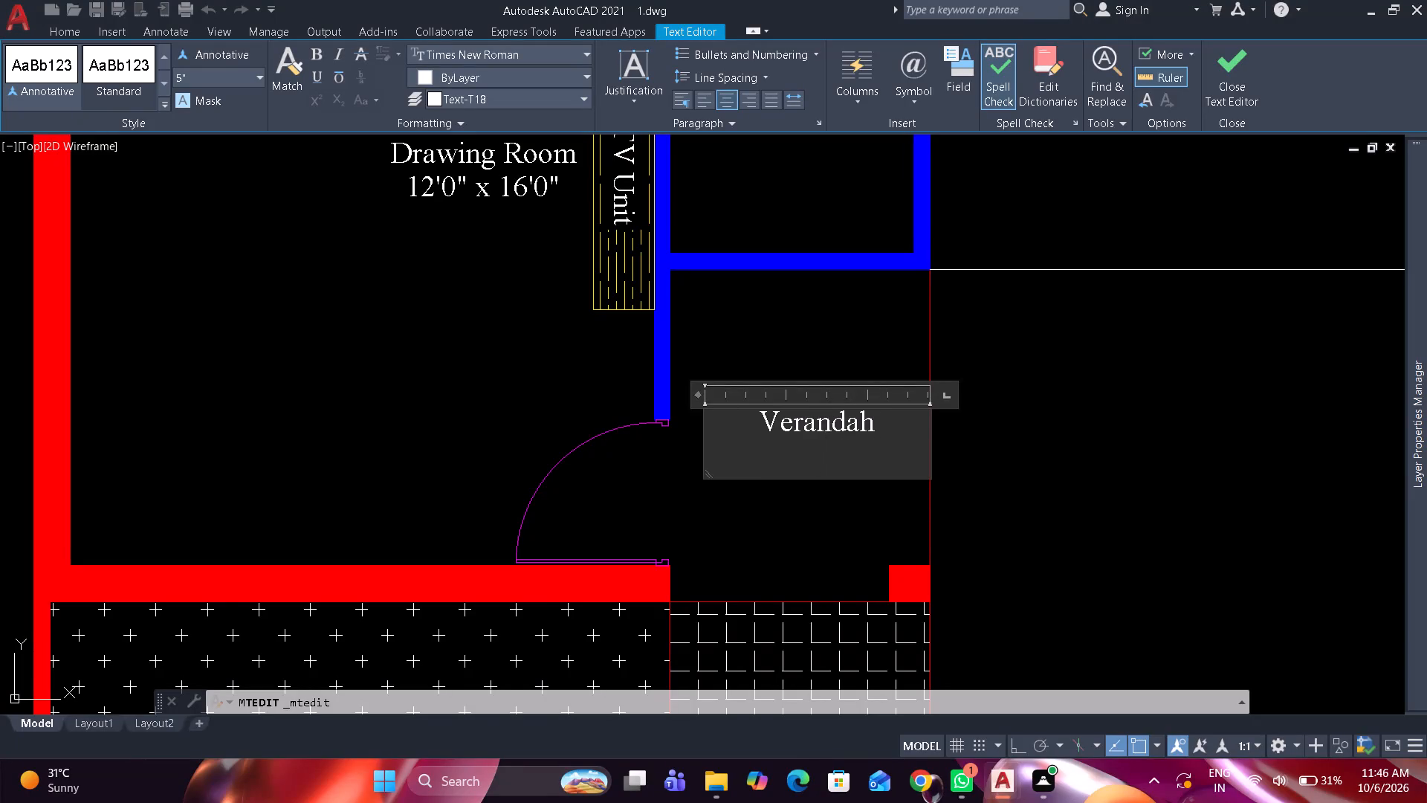
text(5'4)
key(shift+quotedbl)
key(space)
text(x)
key(space)
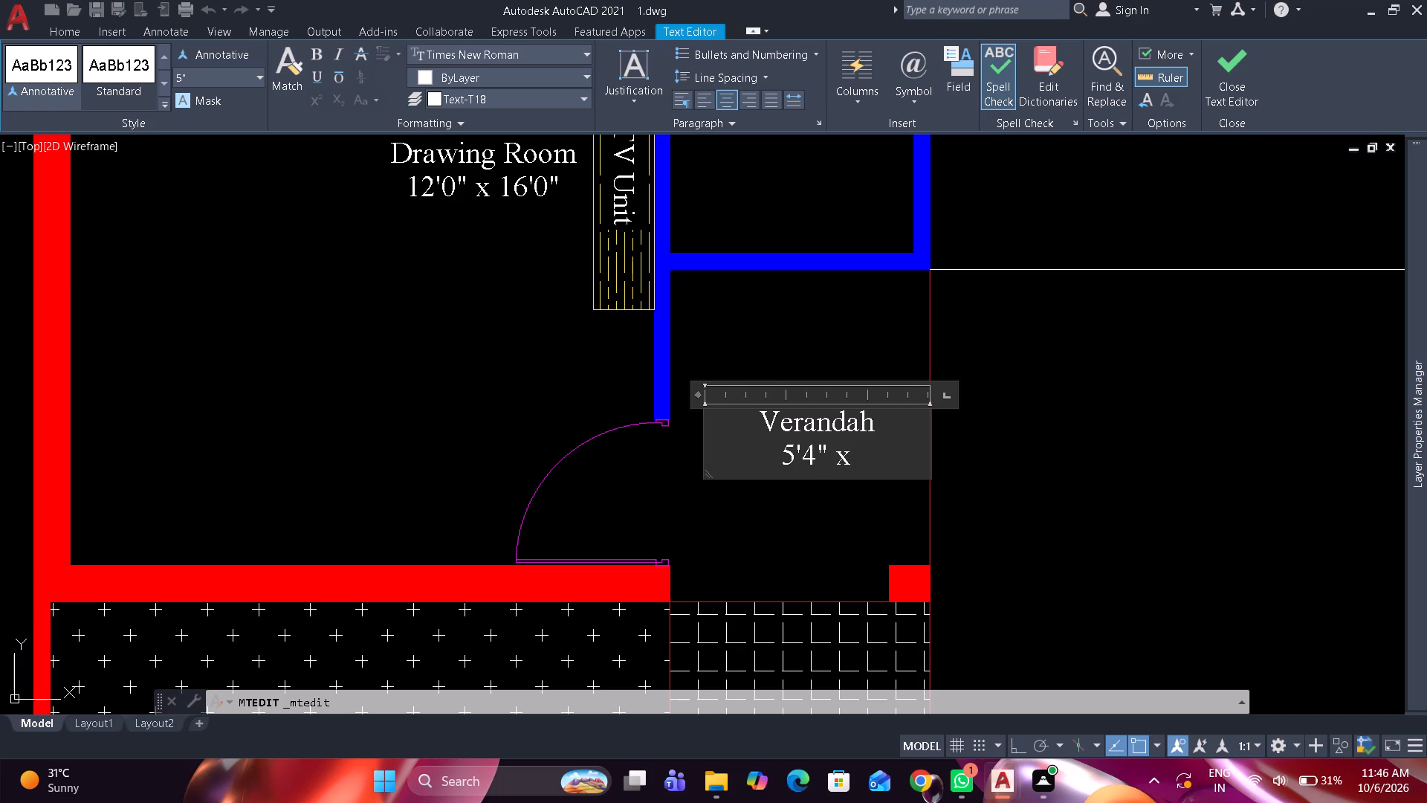
text(6')
text(1")
click(876, 518)
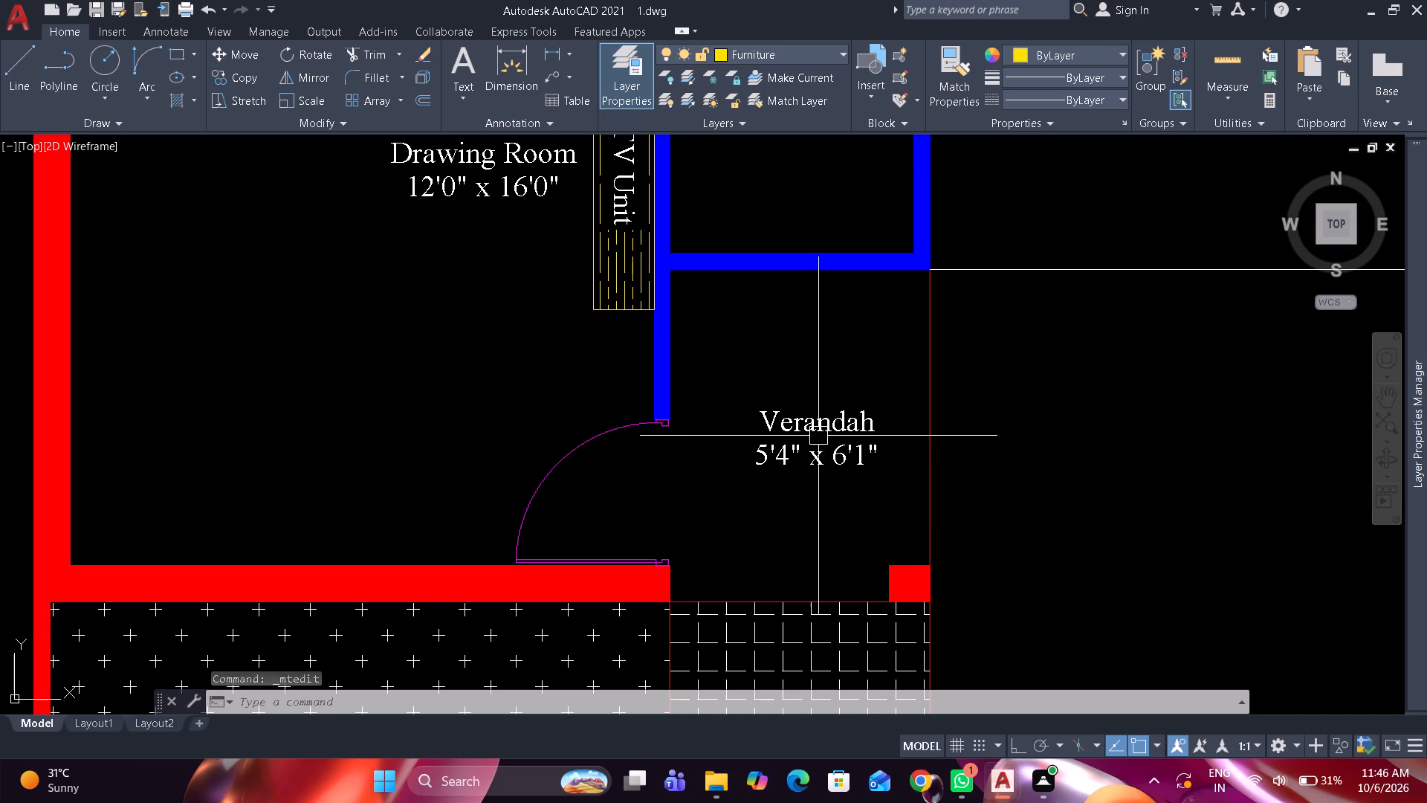
Copy the 9'0" x 6'0" Washroom label into the small enclosed room between the Drawing Room's TV Unit wall and the Verandah.
scroll(818, 435, down, 5)
scroll(805, 235, up, 4)
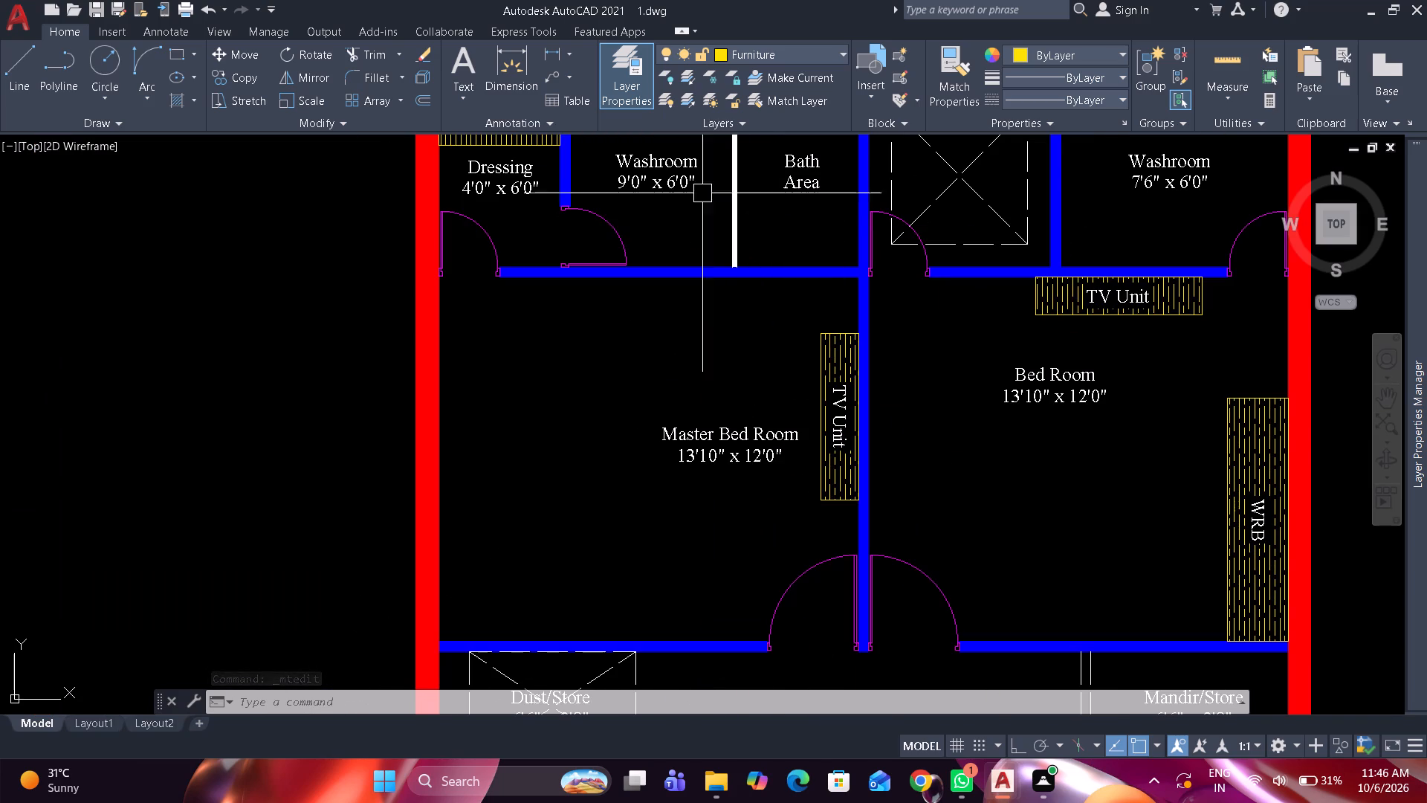
click(676, 169)
text(co)
key(space)
click(678, 170)
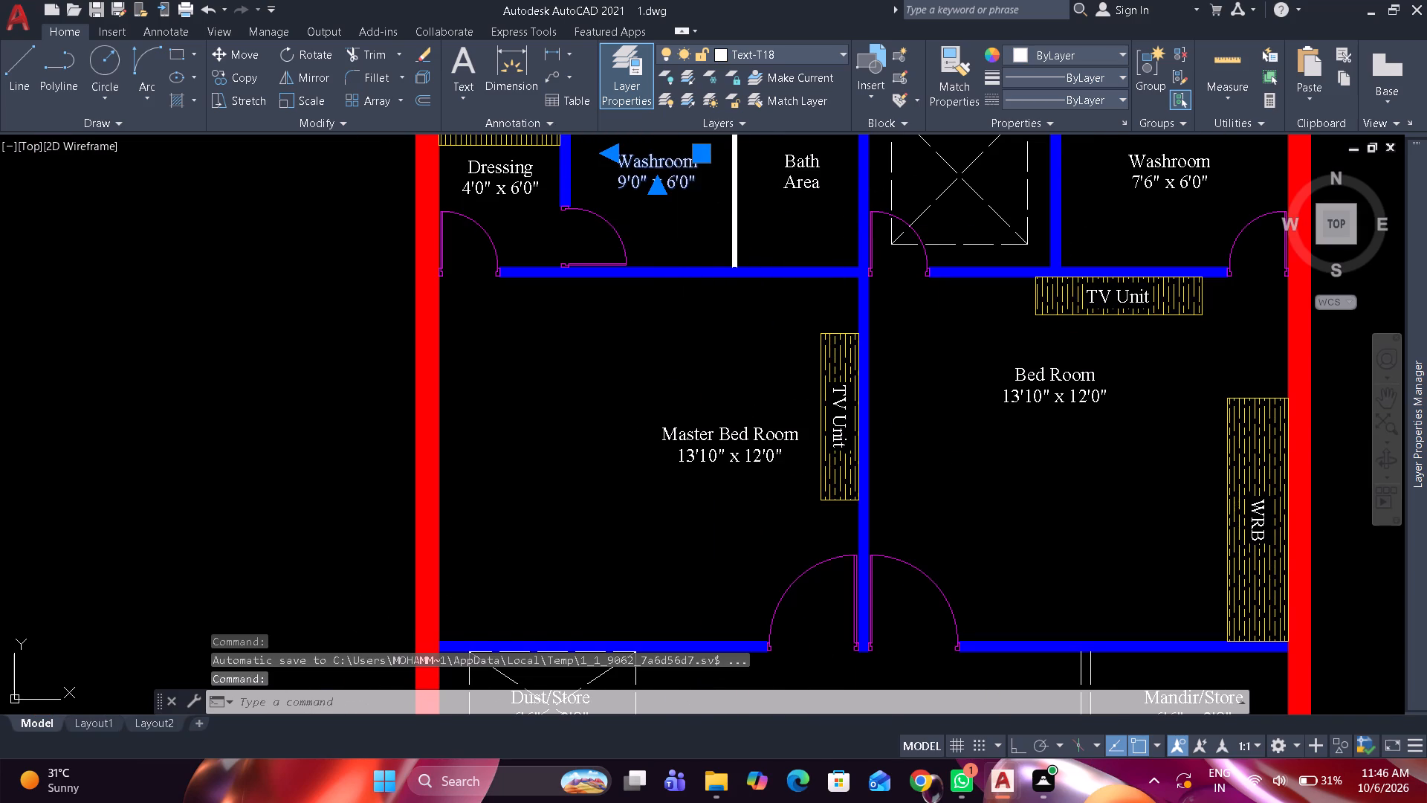
scroll(698, 228, down, 3)
scroll(755, 525, up, 3)
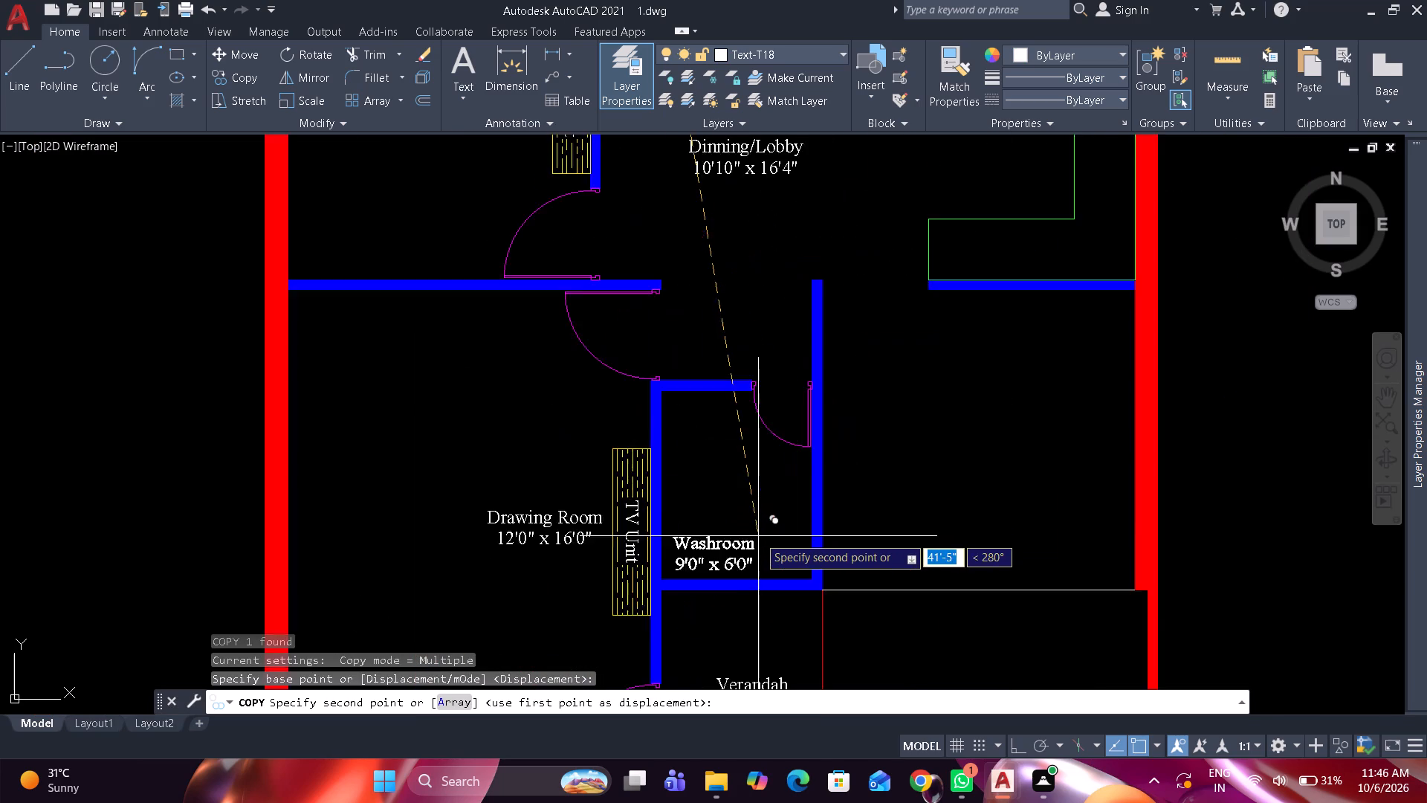
scroll(758, 536, up, 1)
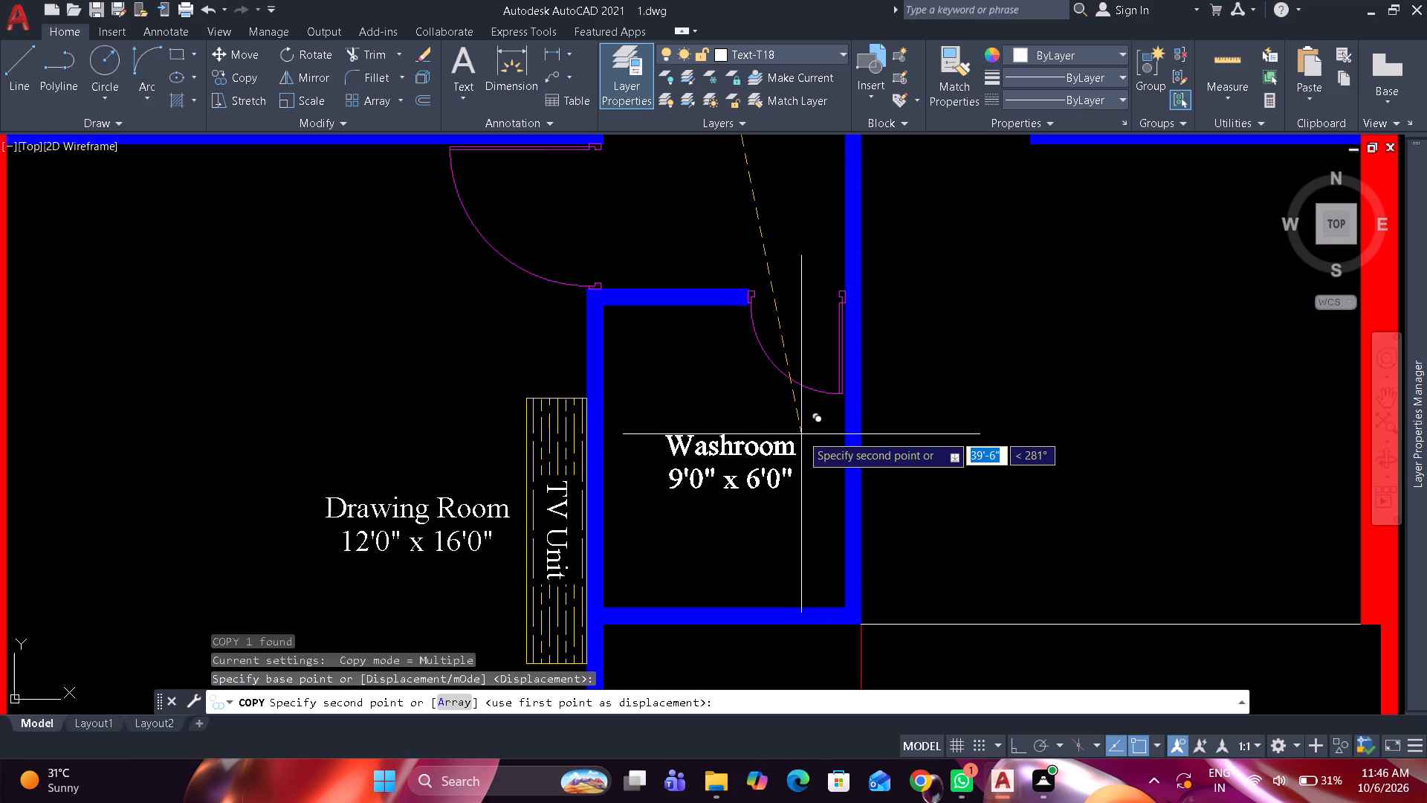
click(804, 431)
key(space)
Place the Washroom label copy in the small enclosed room and change its second line to 5'0" x 6'6".
double_click(787, 444)
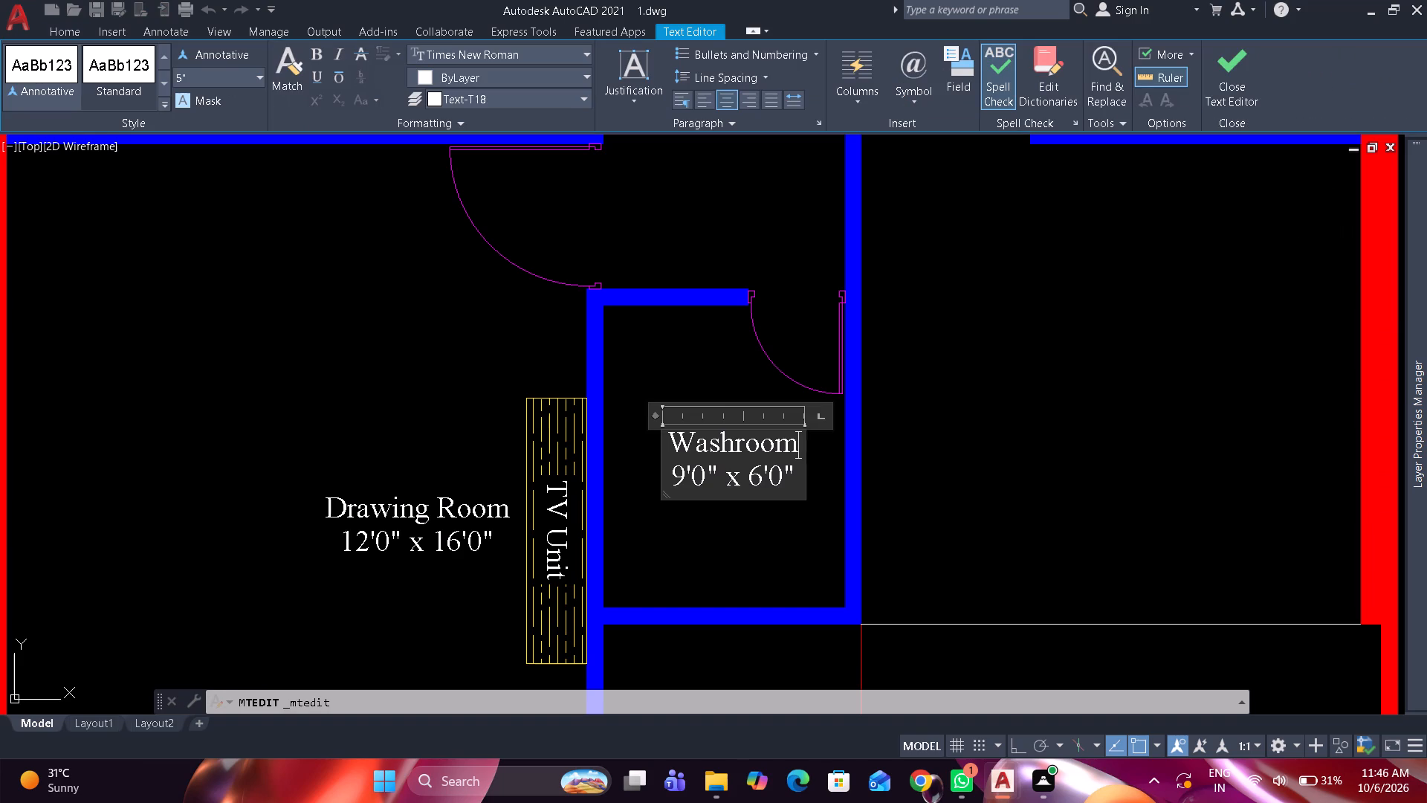
drag(668, 475, 799, 491)
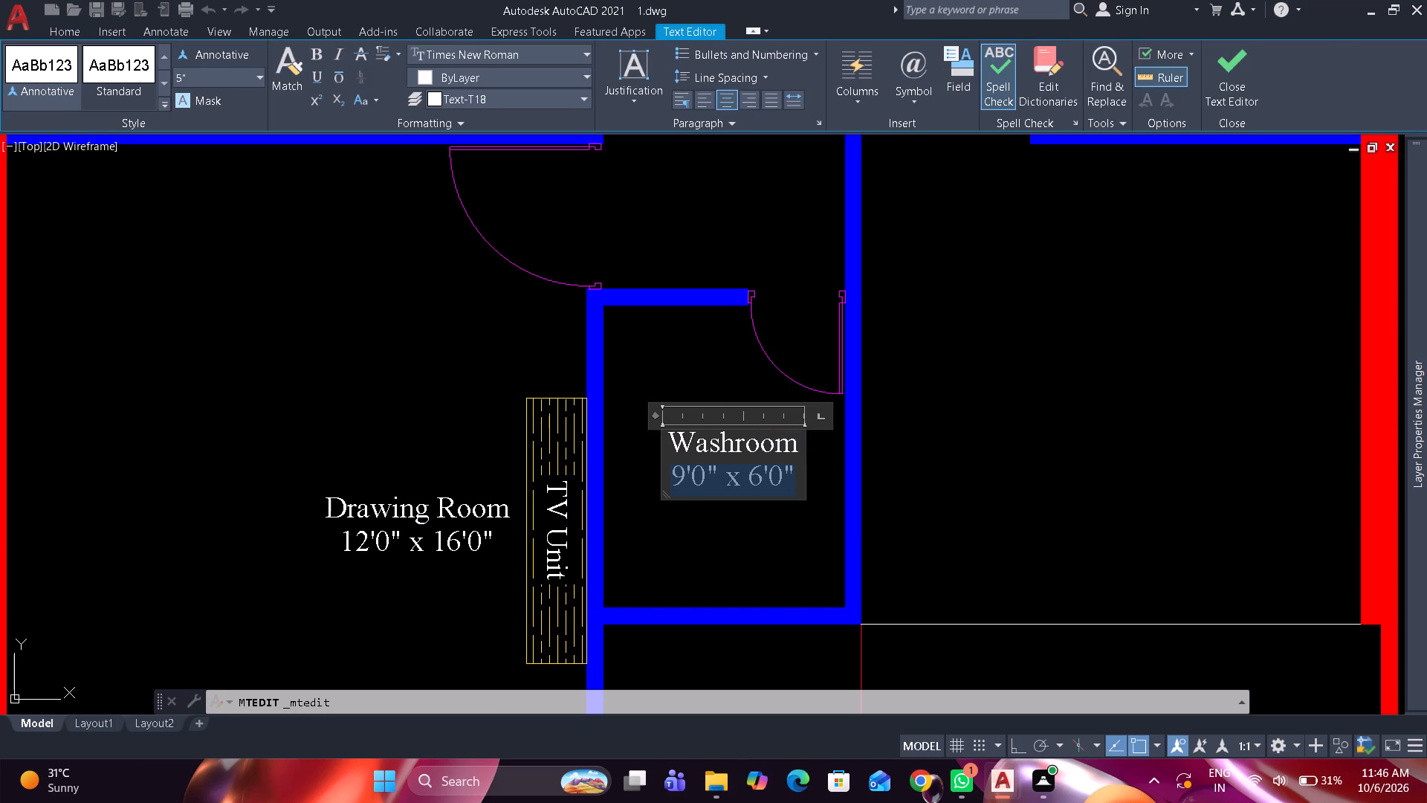
drag(799, 491, 800, 491)
text(5')
text(0")
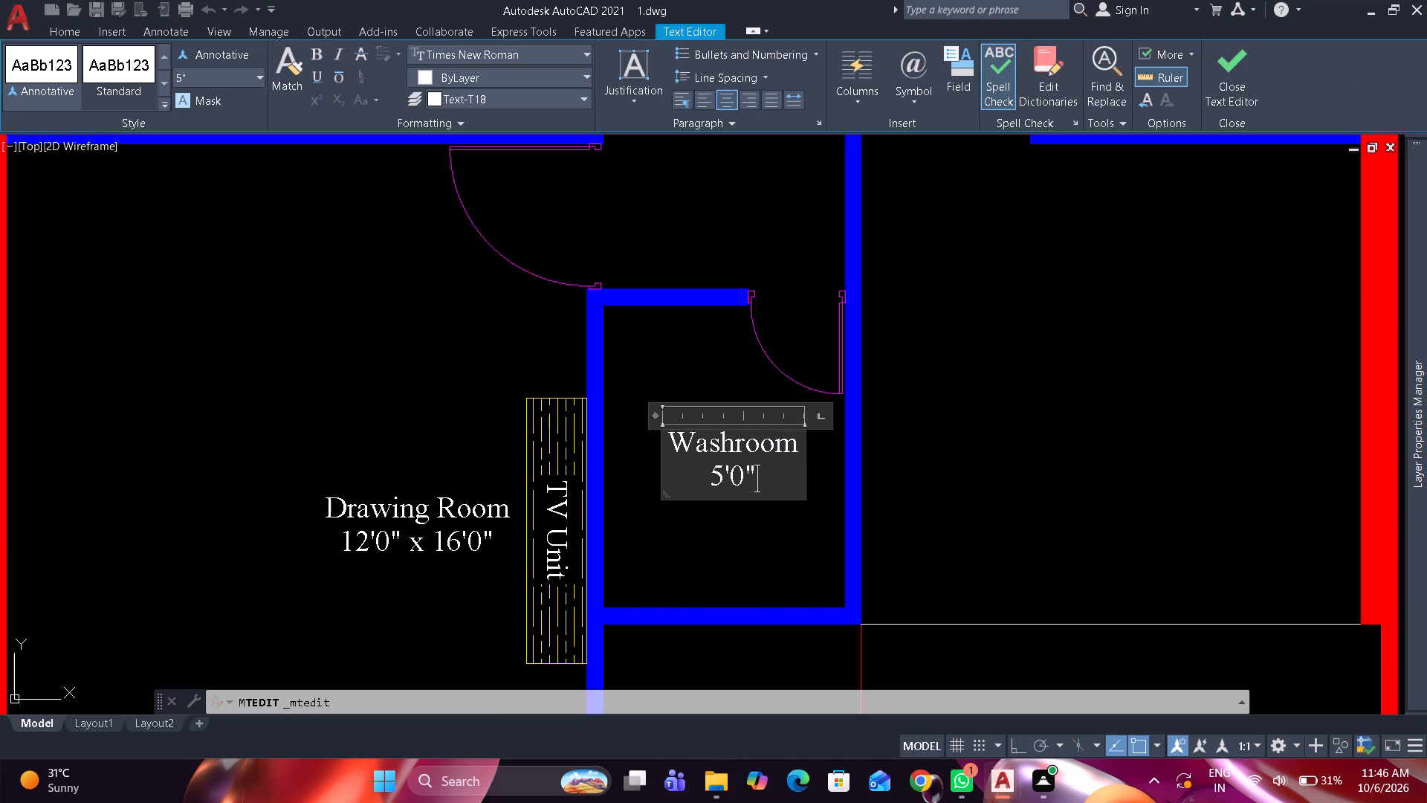
key(space)
text(x)
key(space)
text(6'6")
click(1119, 376)
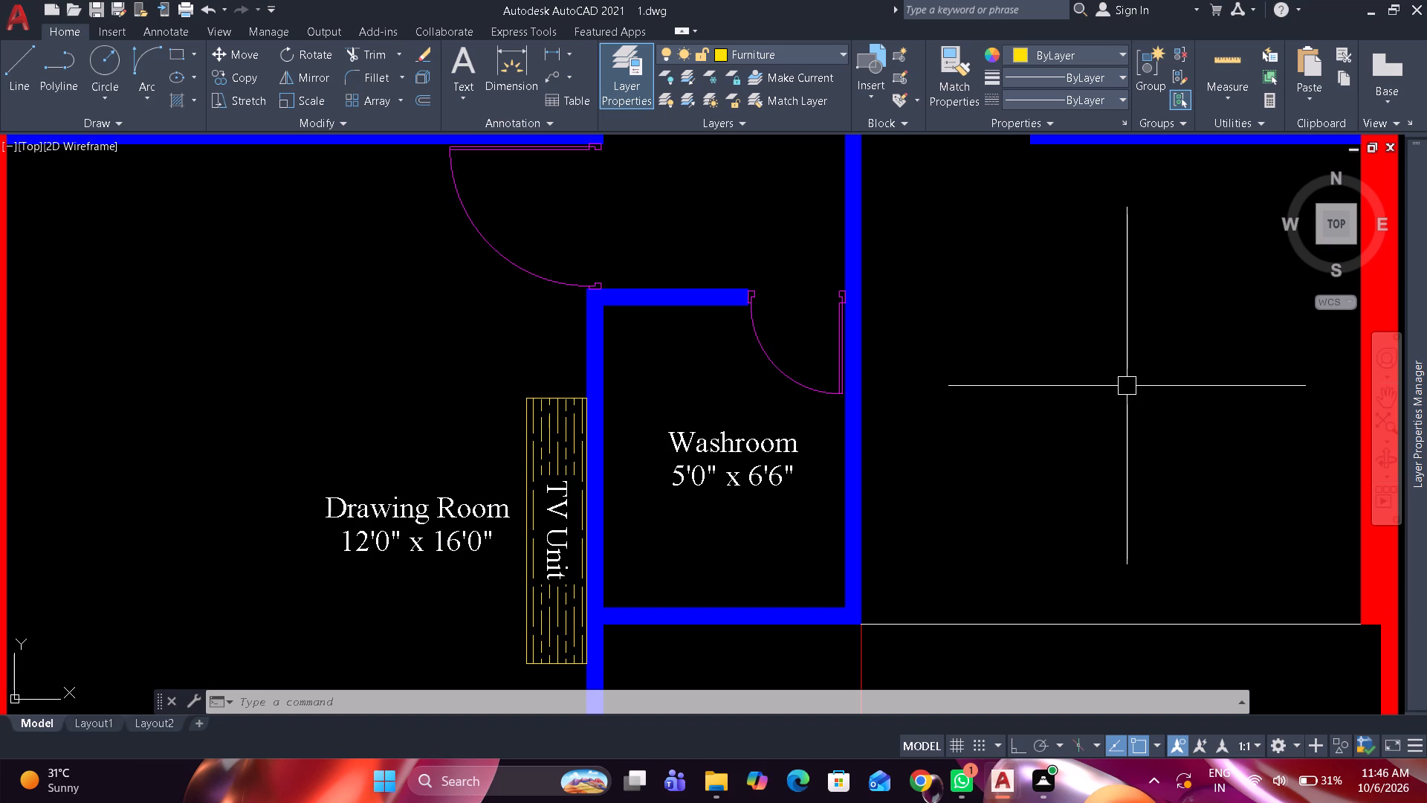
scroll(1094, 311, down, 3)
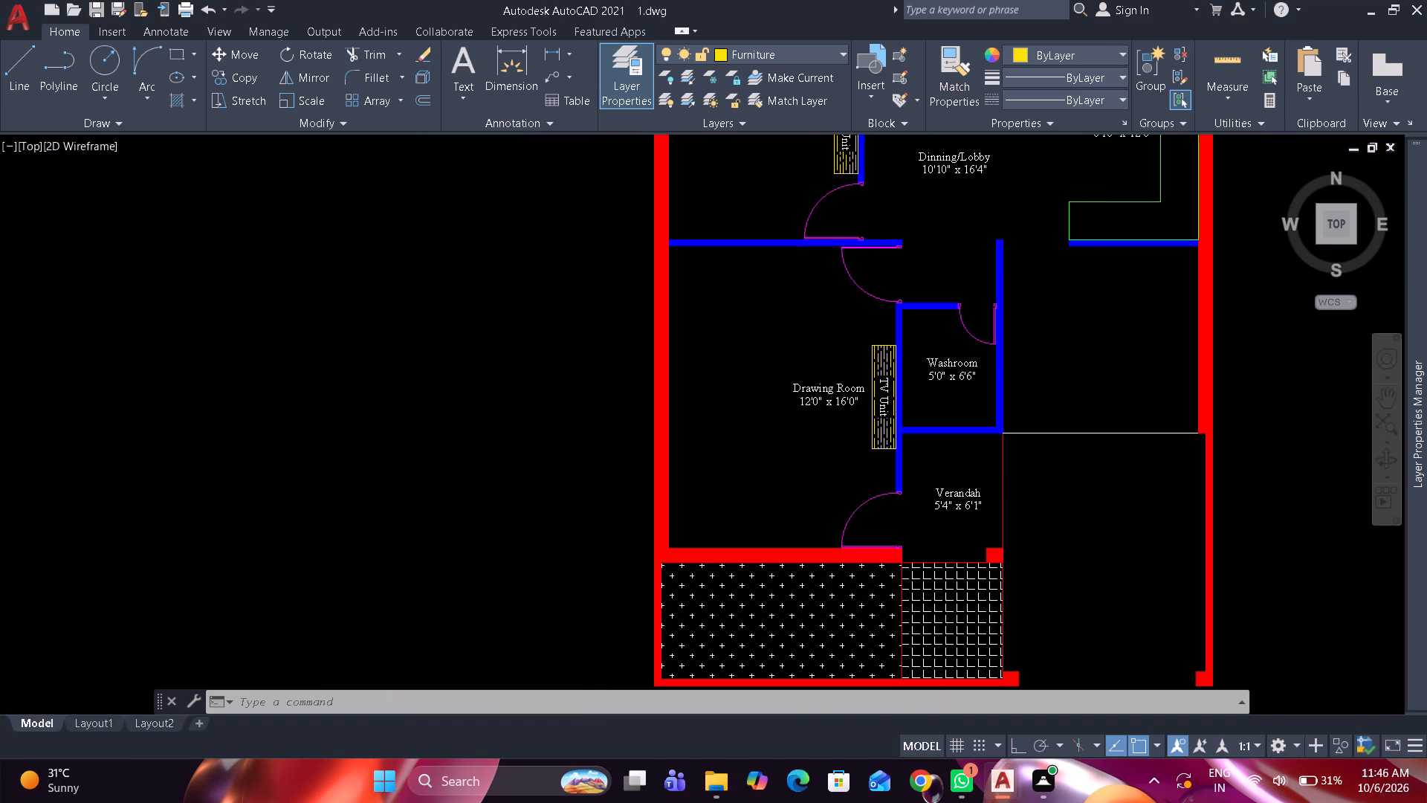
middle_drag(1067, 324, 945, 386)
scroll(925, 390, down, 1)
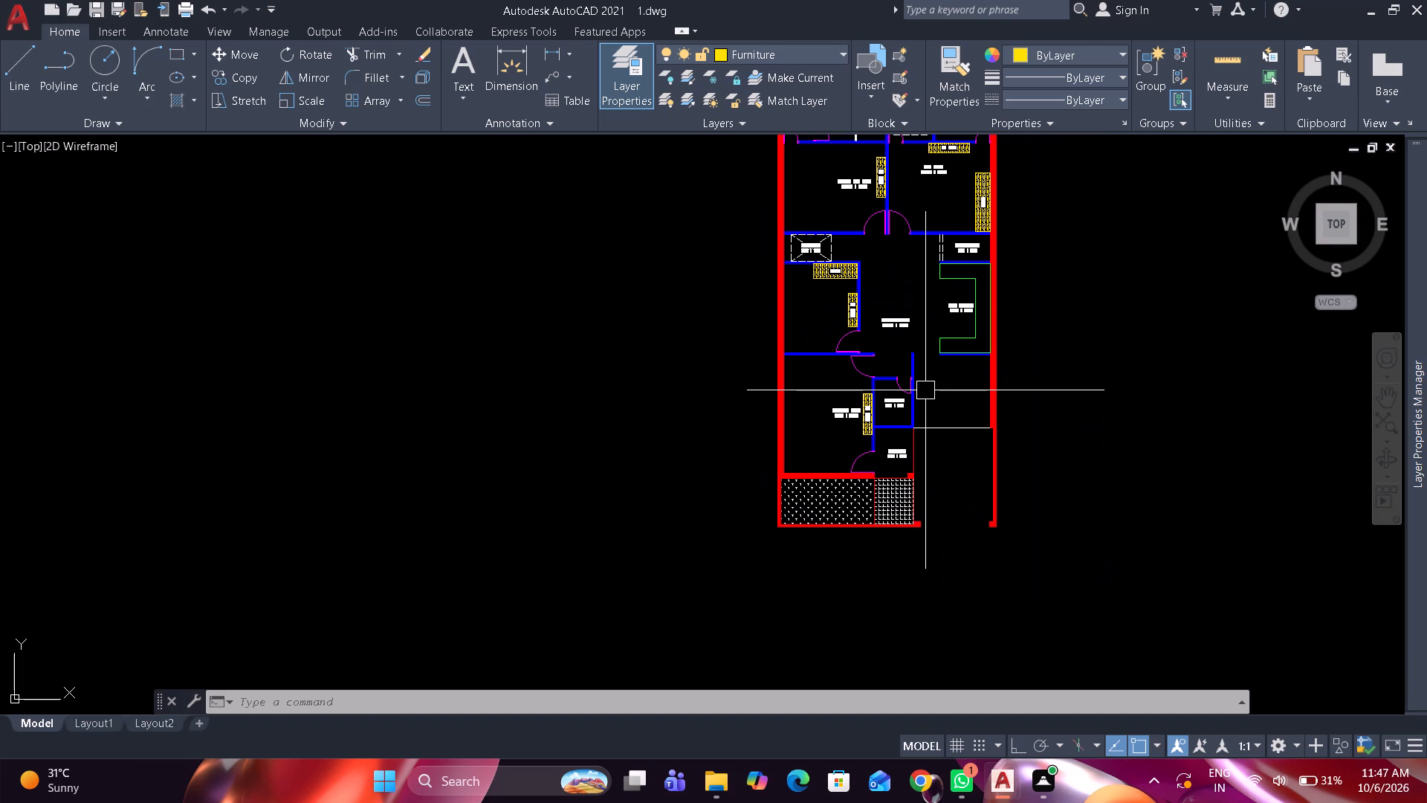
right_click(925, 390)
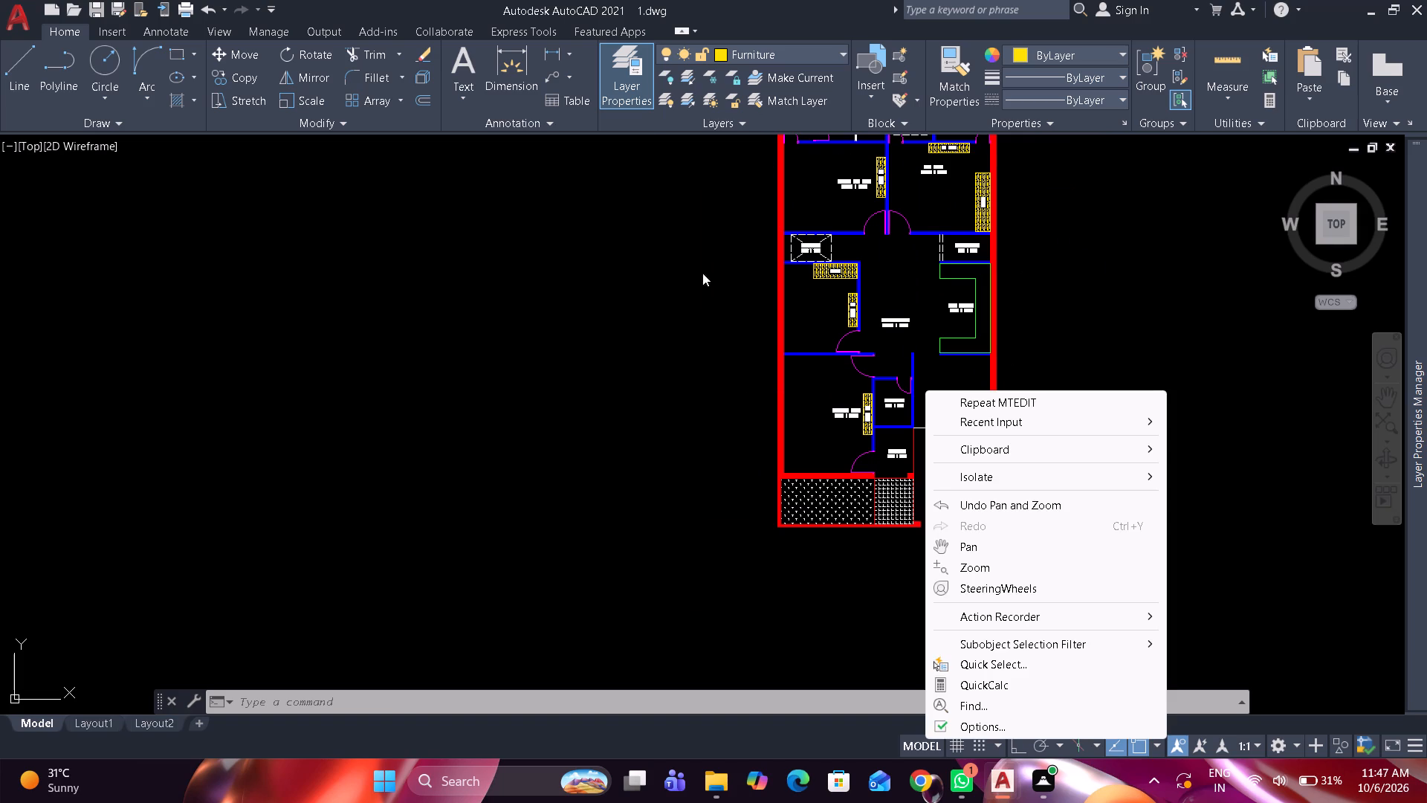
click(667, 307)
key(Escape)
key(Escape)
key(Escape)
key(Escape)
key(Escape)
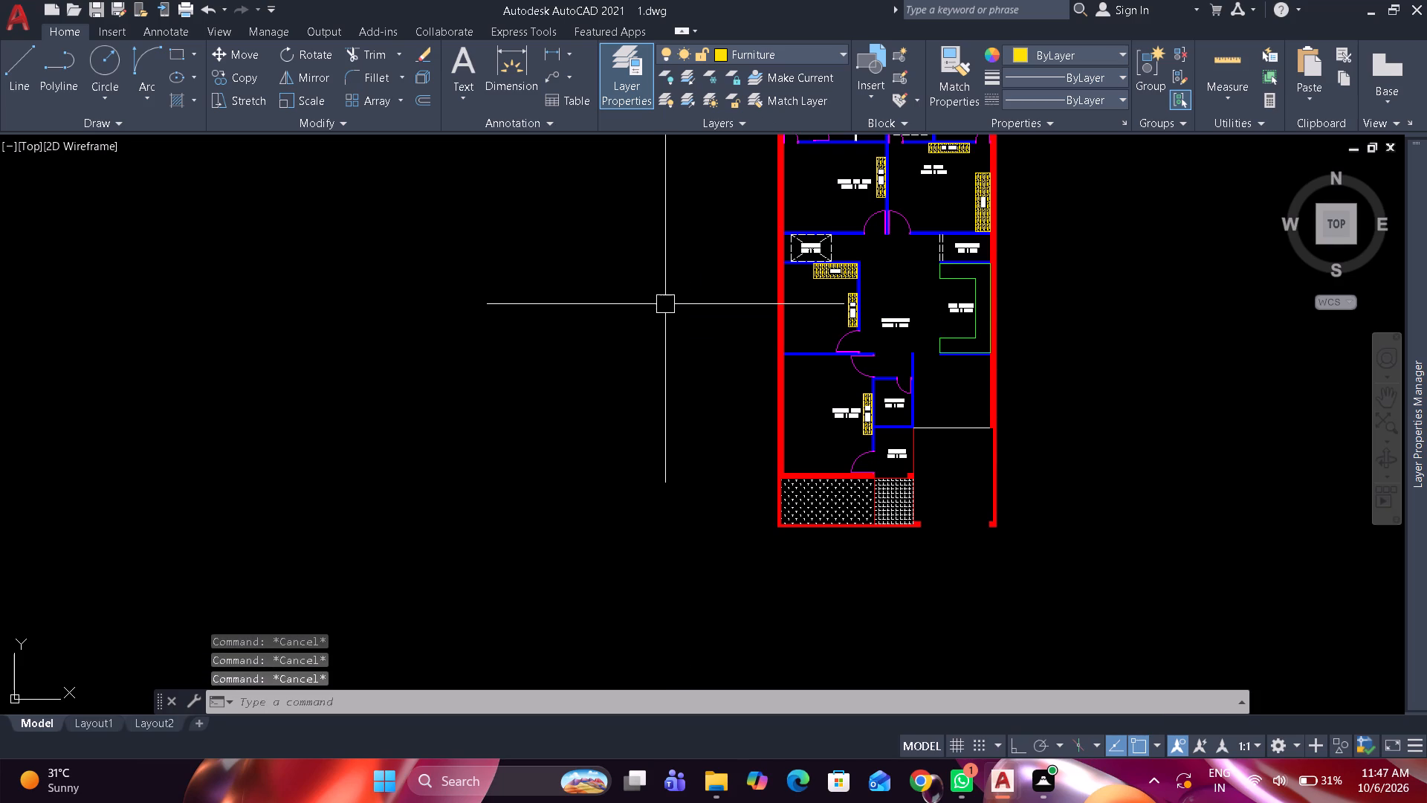
Save the drawing.
key(ctrl+a)
key(Escape)
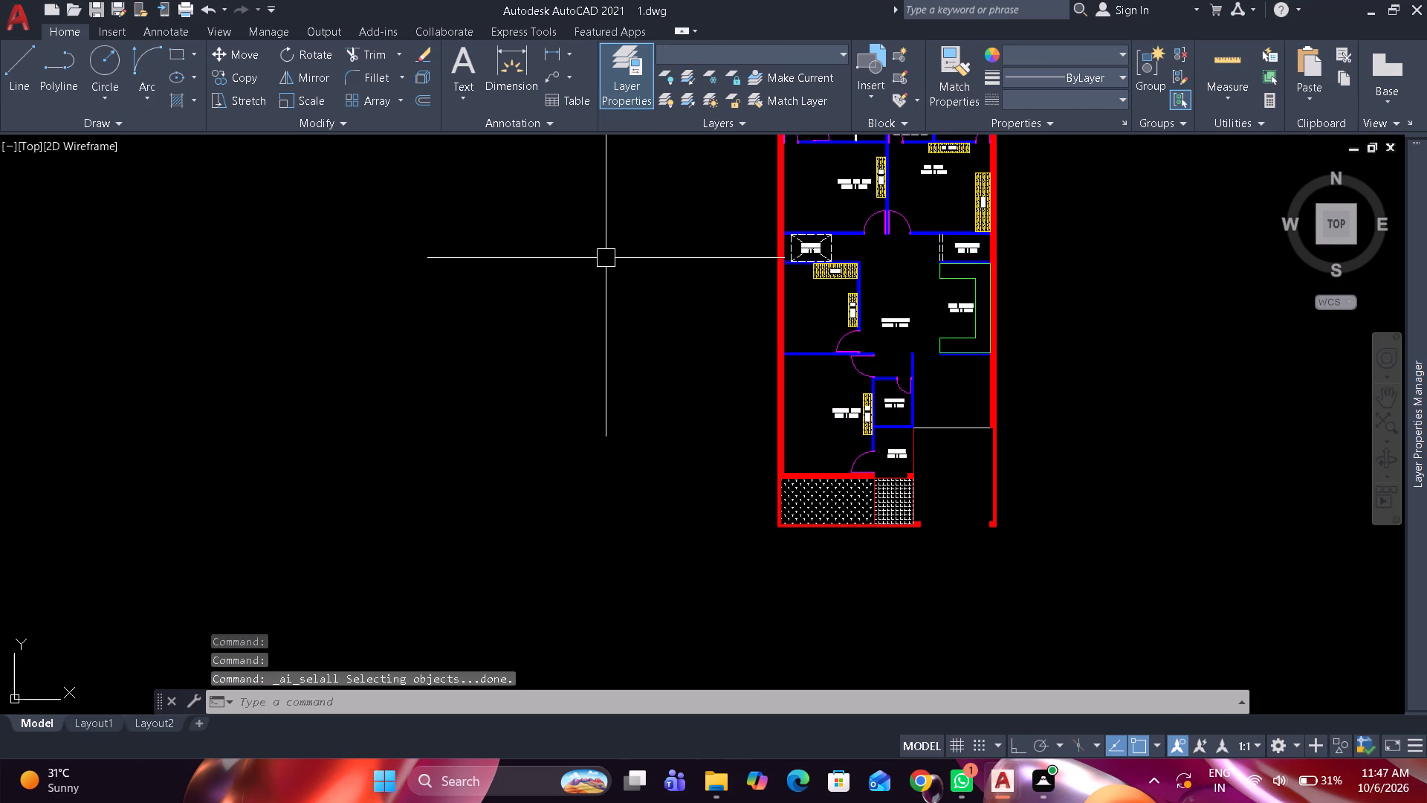
key(Escape)
key(Escape)
key(ctrl+s)
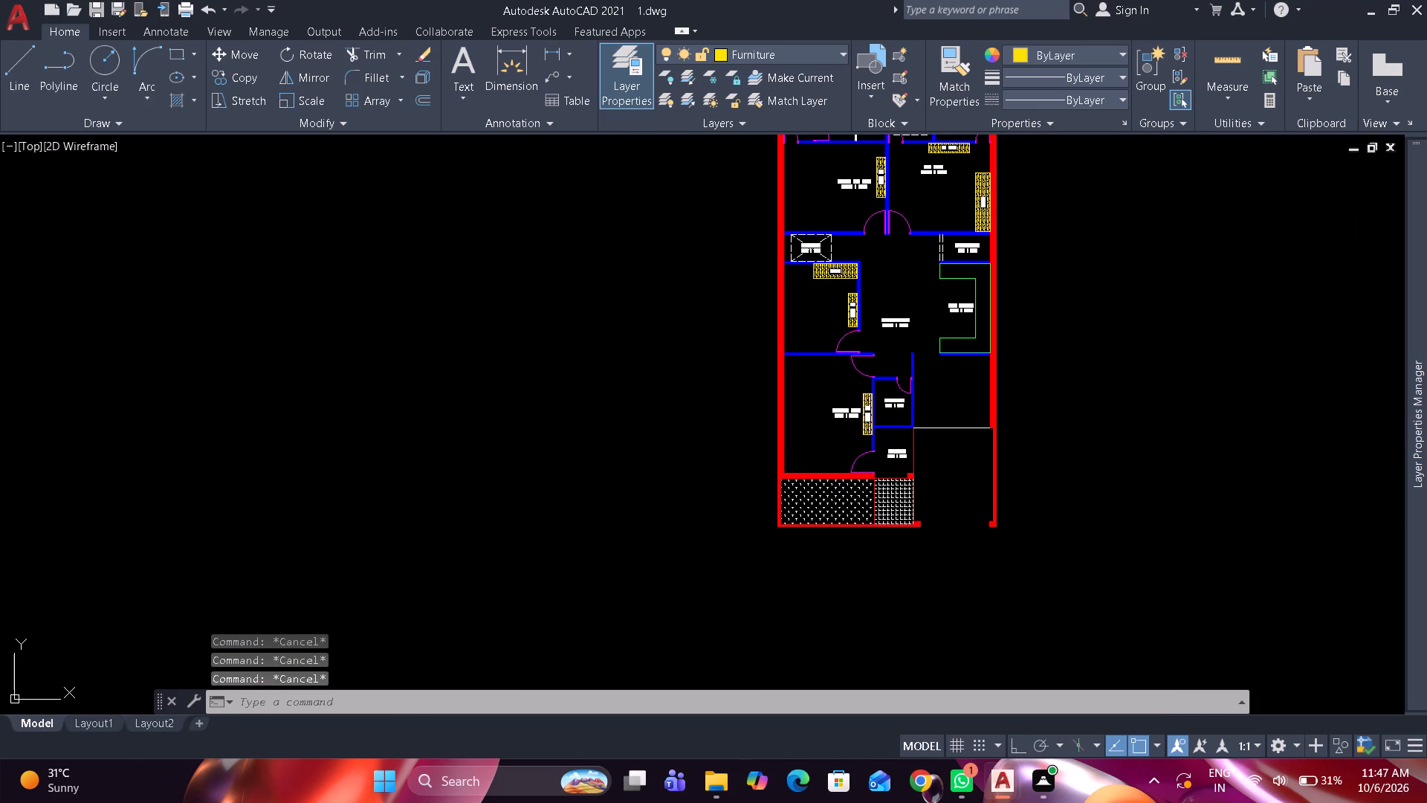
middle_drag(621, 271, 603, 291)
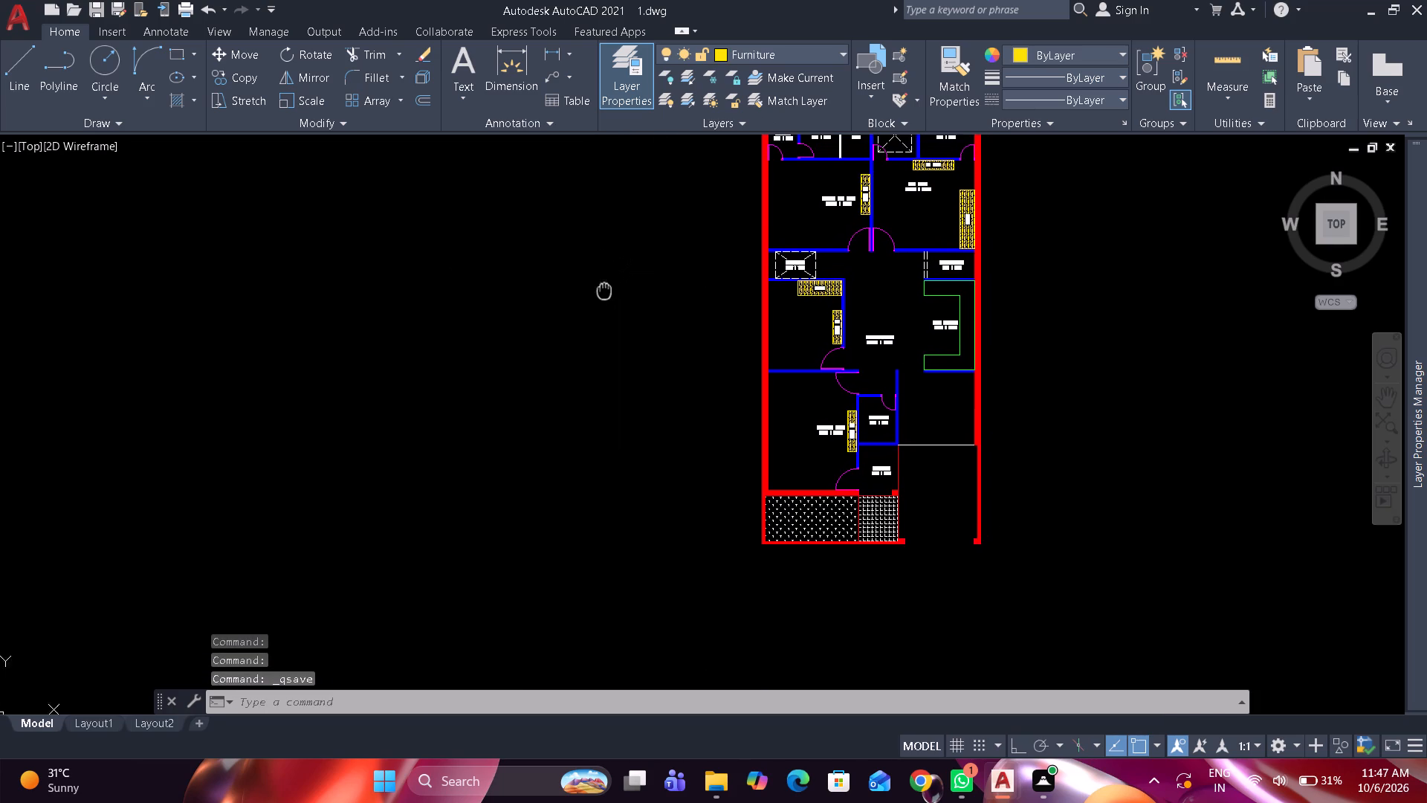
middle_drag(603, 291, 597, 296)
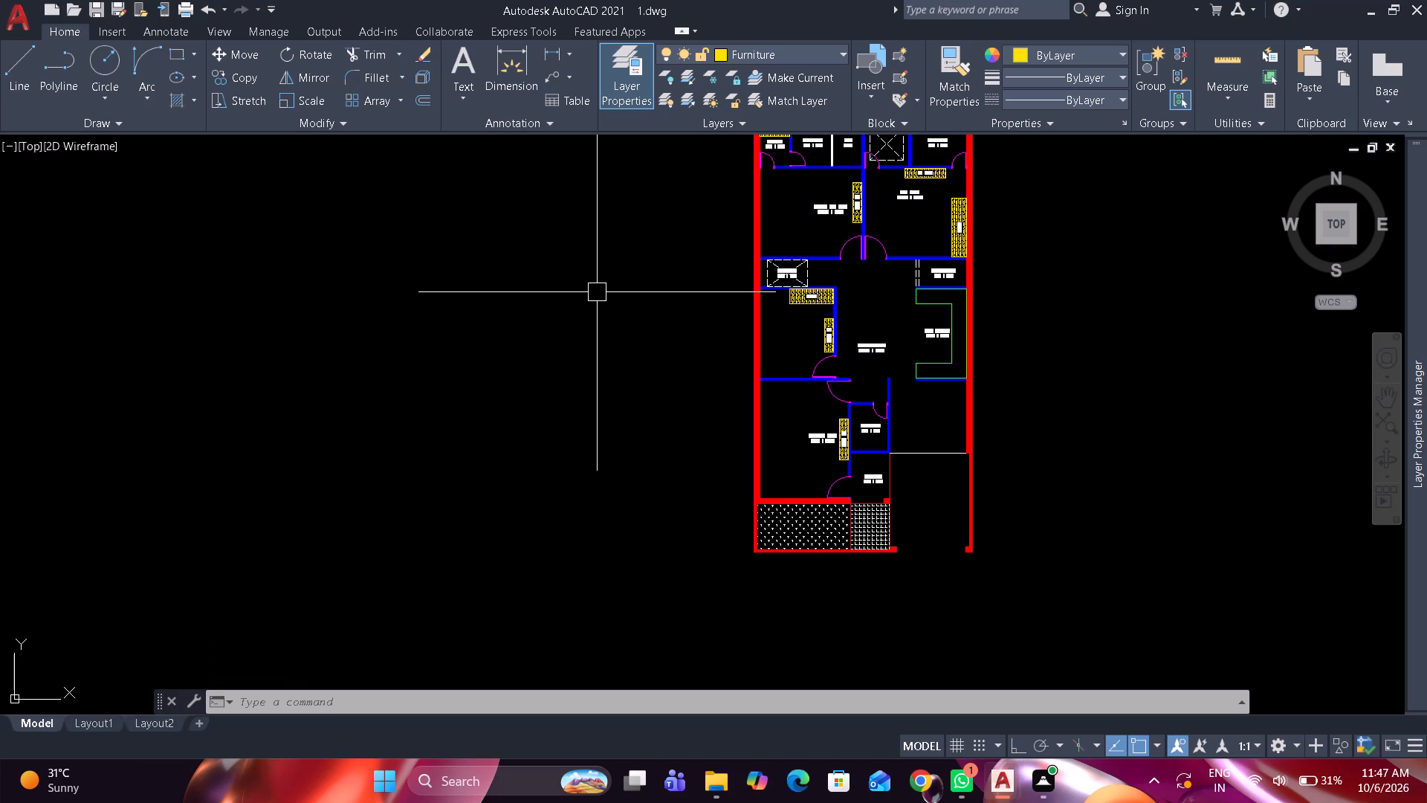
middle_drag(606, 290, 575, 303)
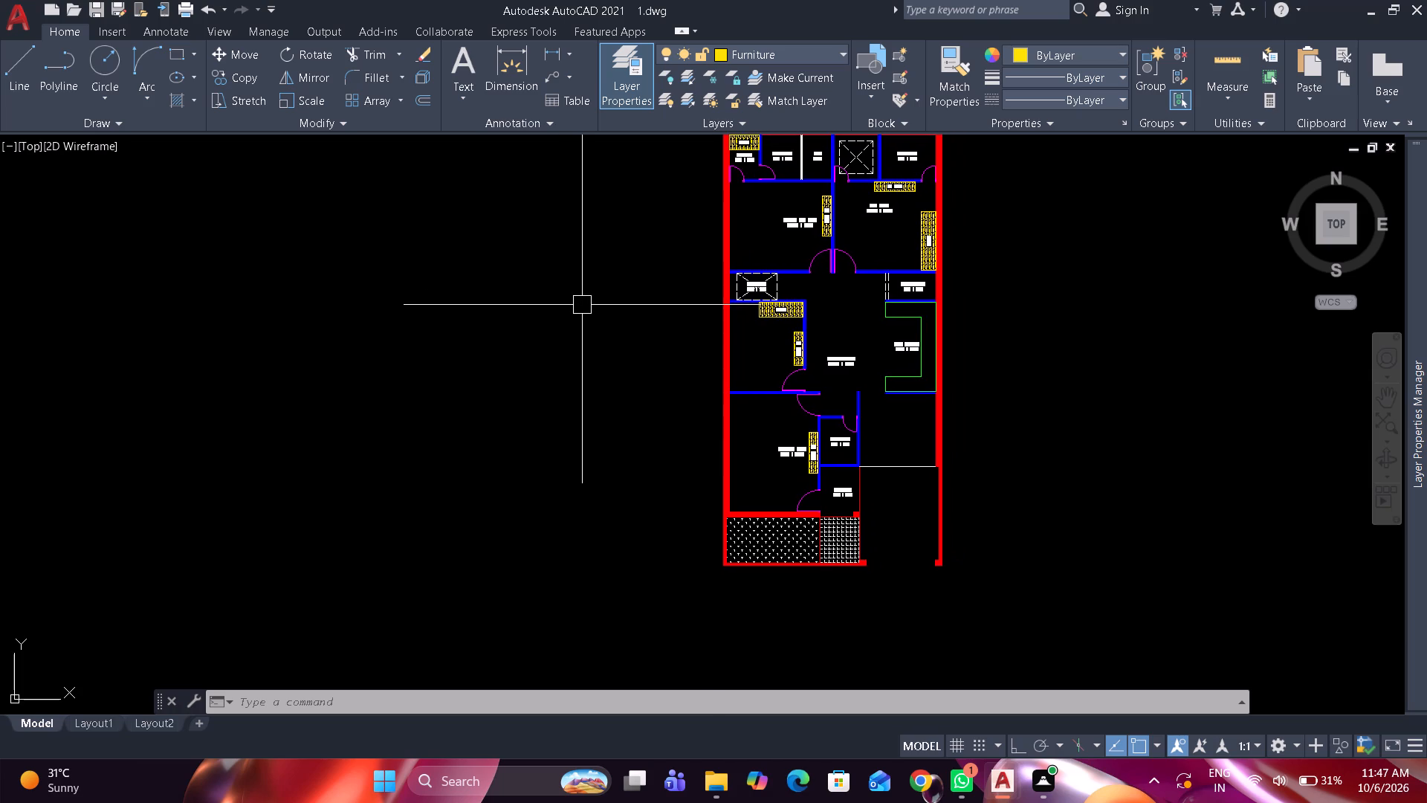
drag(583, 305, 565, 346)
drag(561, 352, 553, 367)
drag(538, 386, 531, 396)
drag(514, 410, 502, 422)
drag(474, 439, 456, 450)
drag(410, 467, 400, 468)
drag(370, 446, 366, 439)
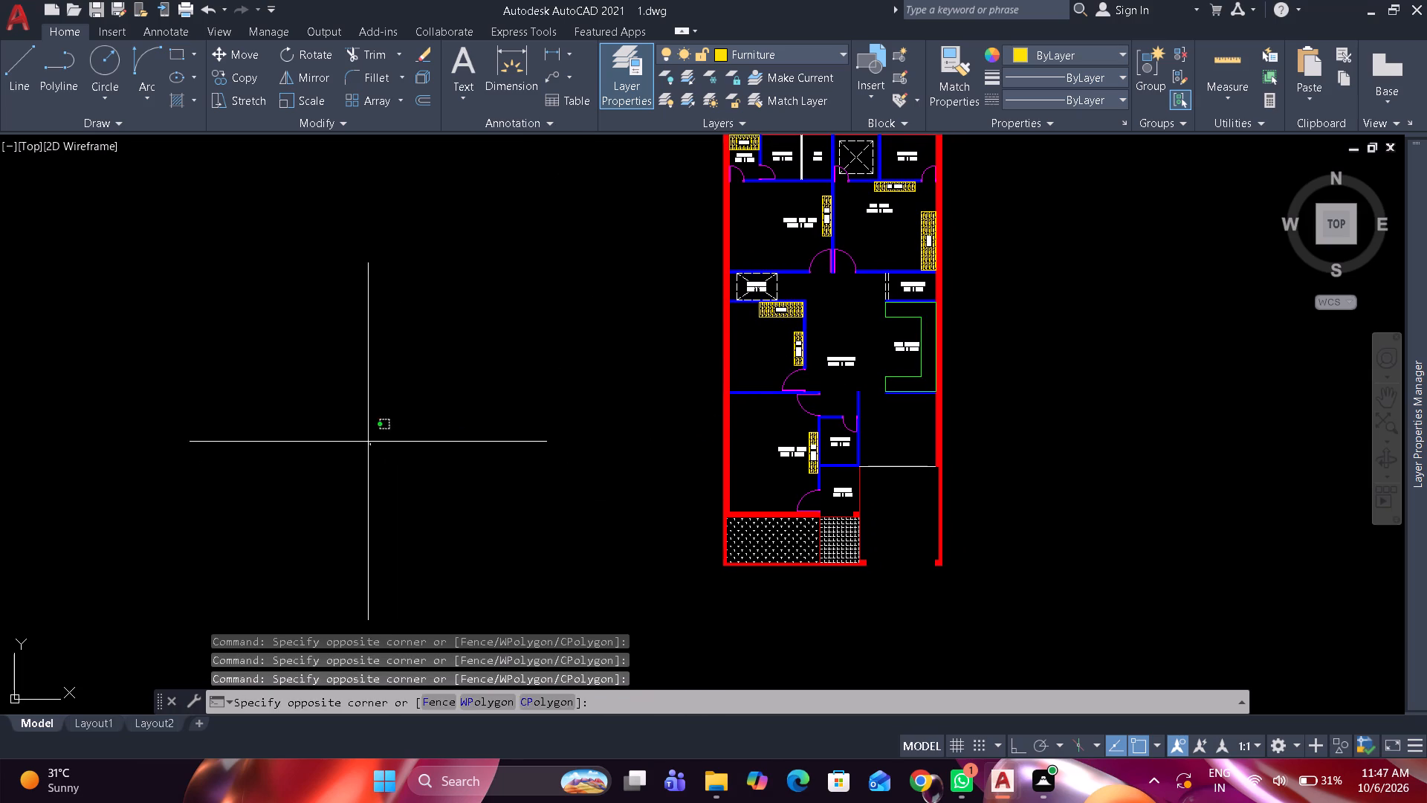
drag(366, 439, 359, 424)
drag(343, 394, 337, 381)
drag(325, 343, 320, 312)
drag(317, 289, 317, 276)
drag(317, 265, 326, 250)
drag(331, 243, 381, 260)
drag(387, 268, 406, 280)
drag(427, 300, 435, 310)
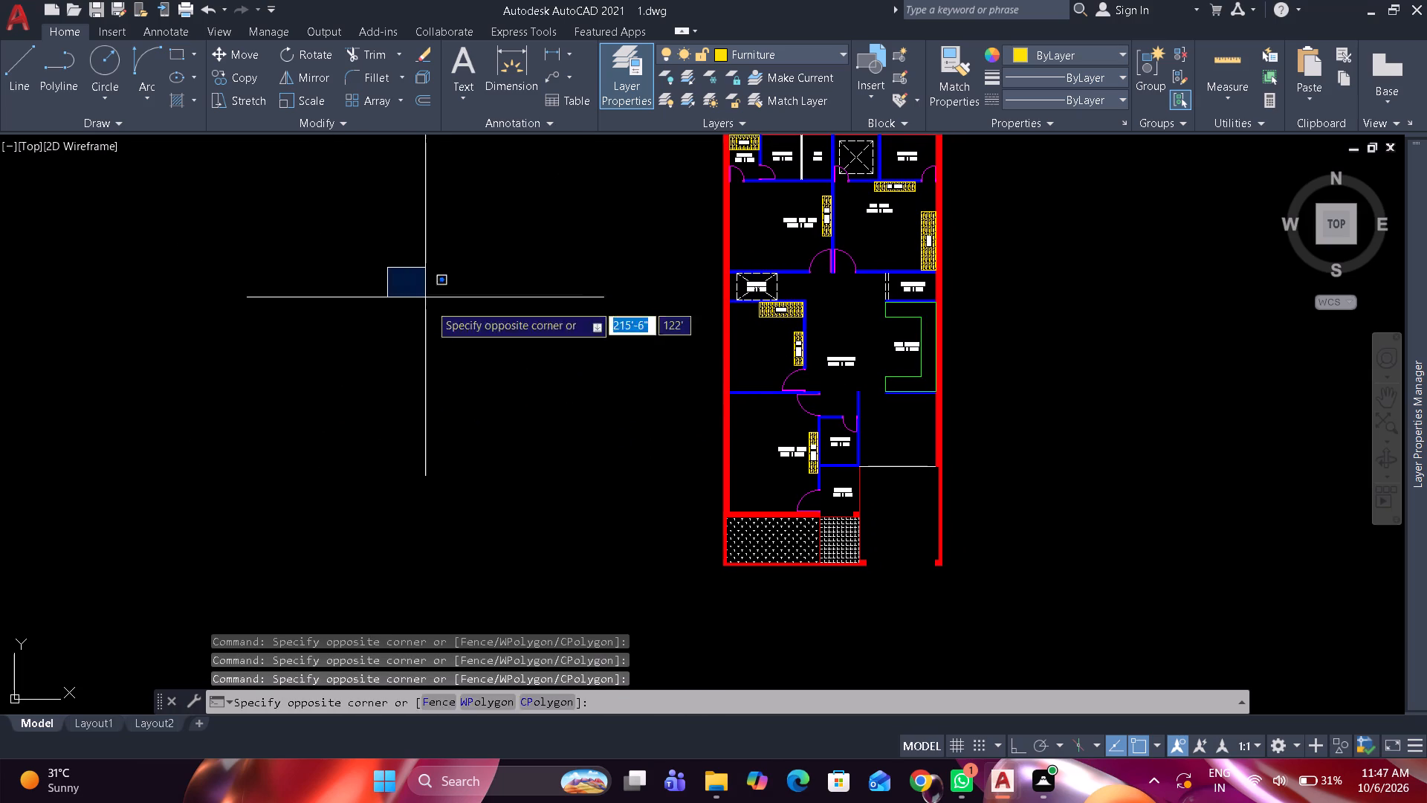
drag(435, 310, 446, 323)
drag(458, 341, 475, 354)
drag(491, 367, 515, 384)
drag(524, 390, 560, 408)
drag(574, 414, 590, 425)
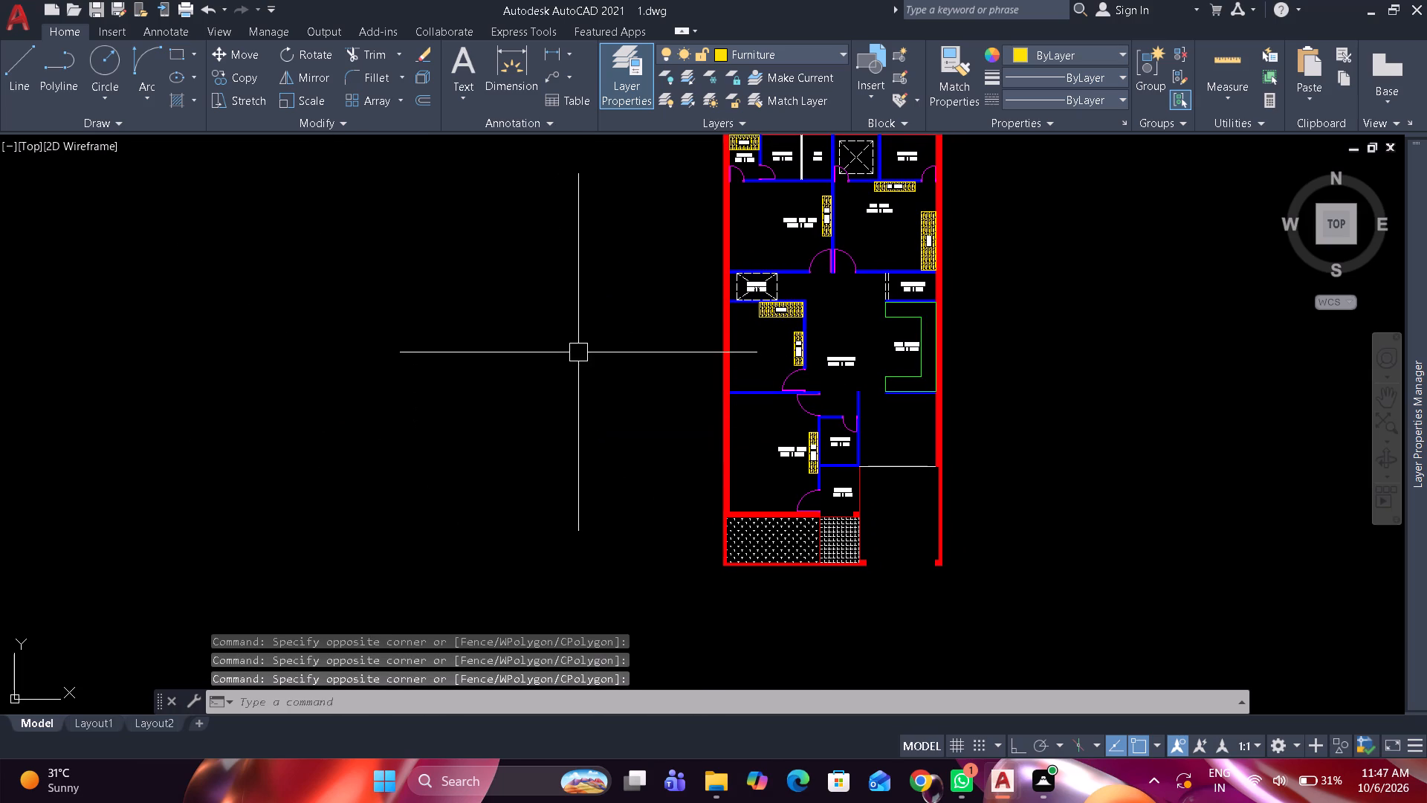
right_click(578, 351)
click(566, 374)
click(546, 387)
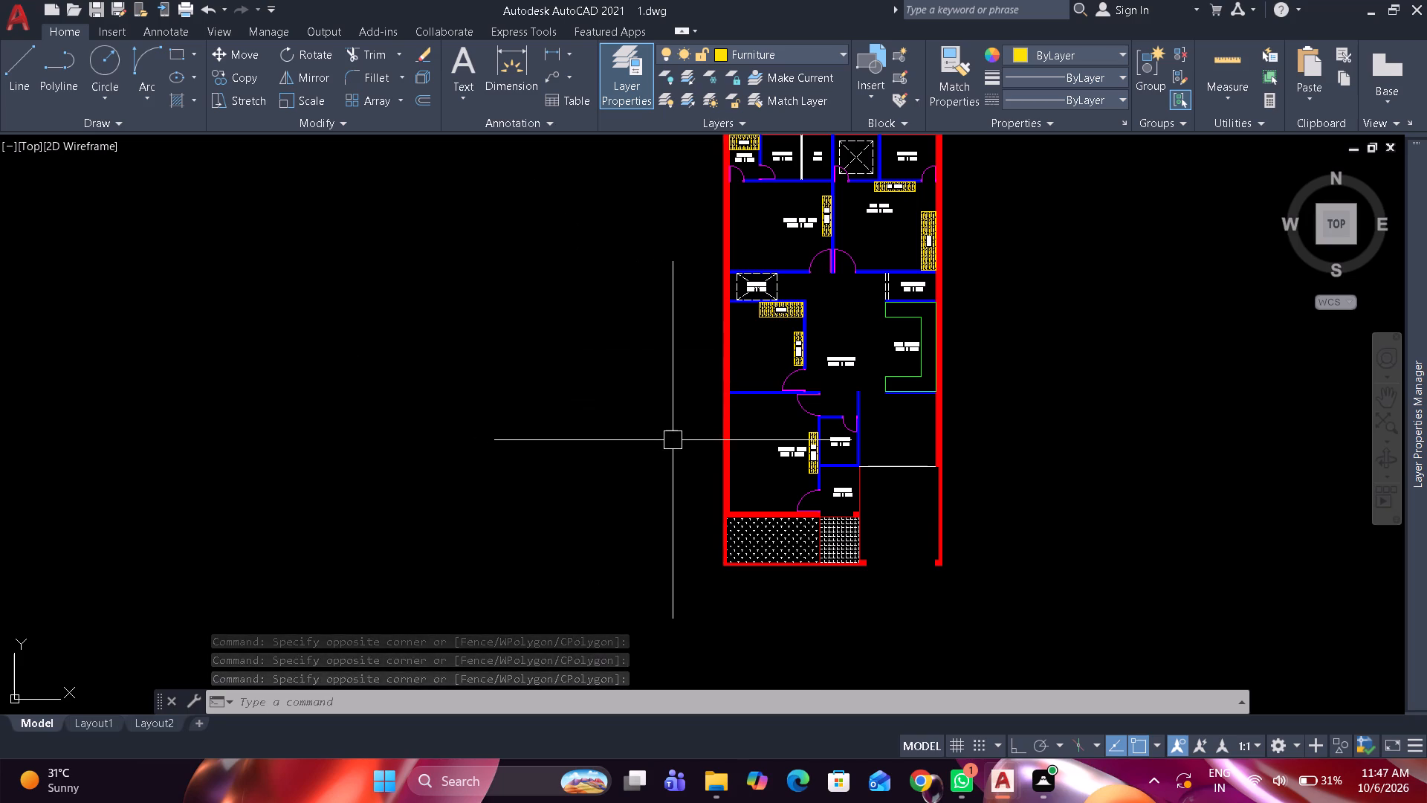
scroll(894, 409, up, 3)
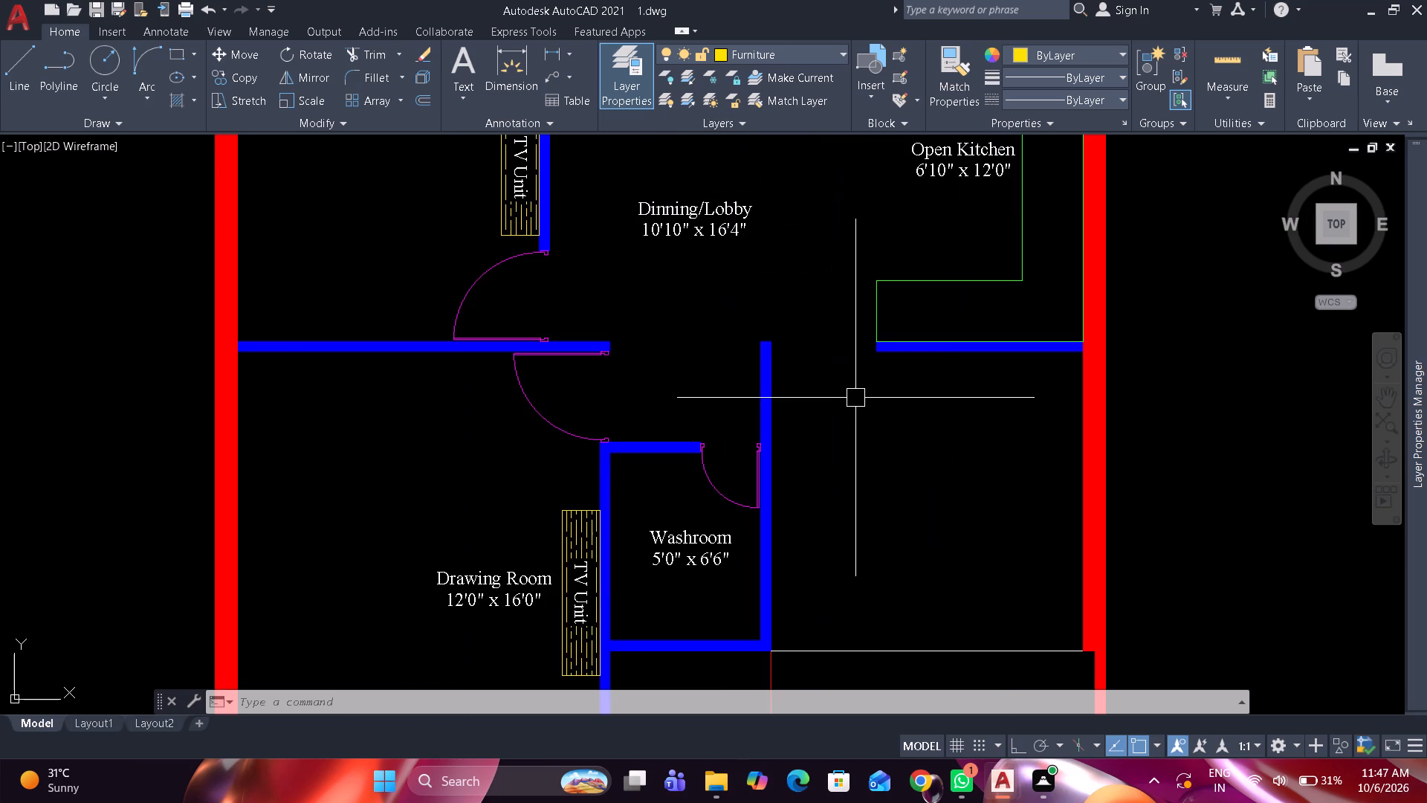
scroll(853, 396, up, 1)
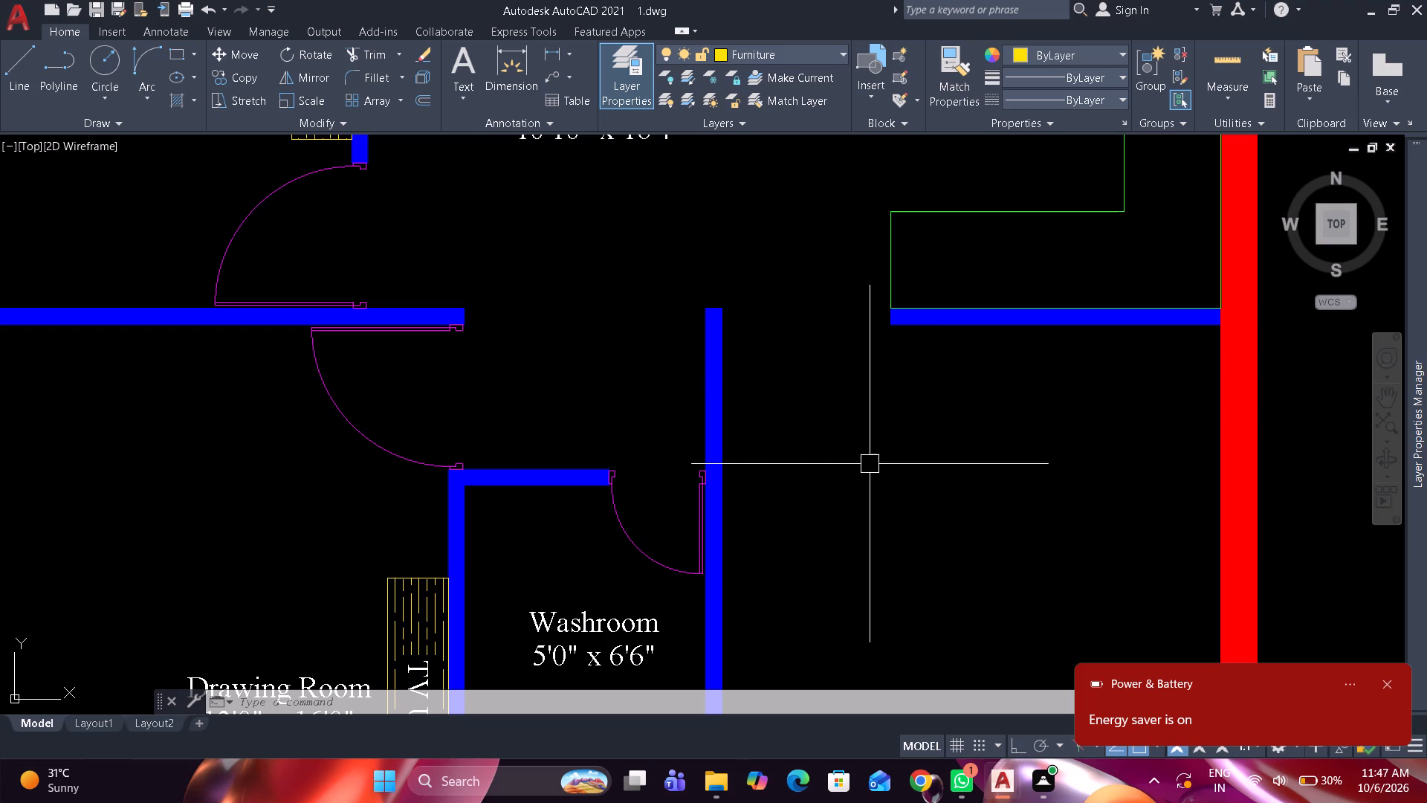
Dismiss the battery notification and turn off Energy saver in the system quick settings.
click(1389, 682)
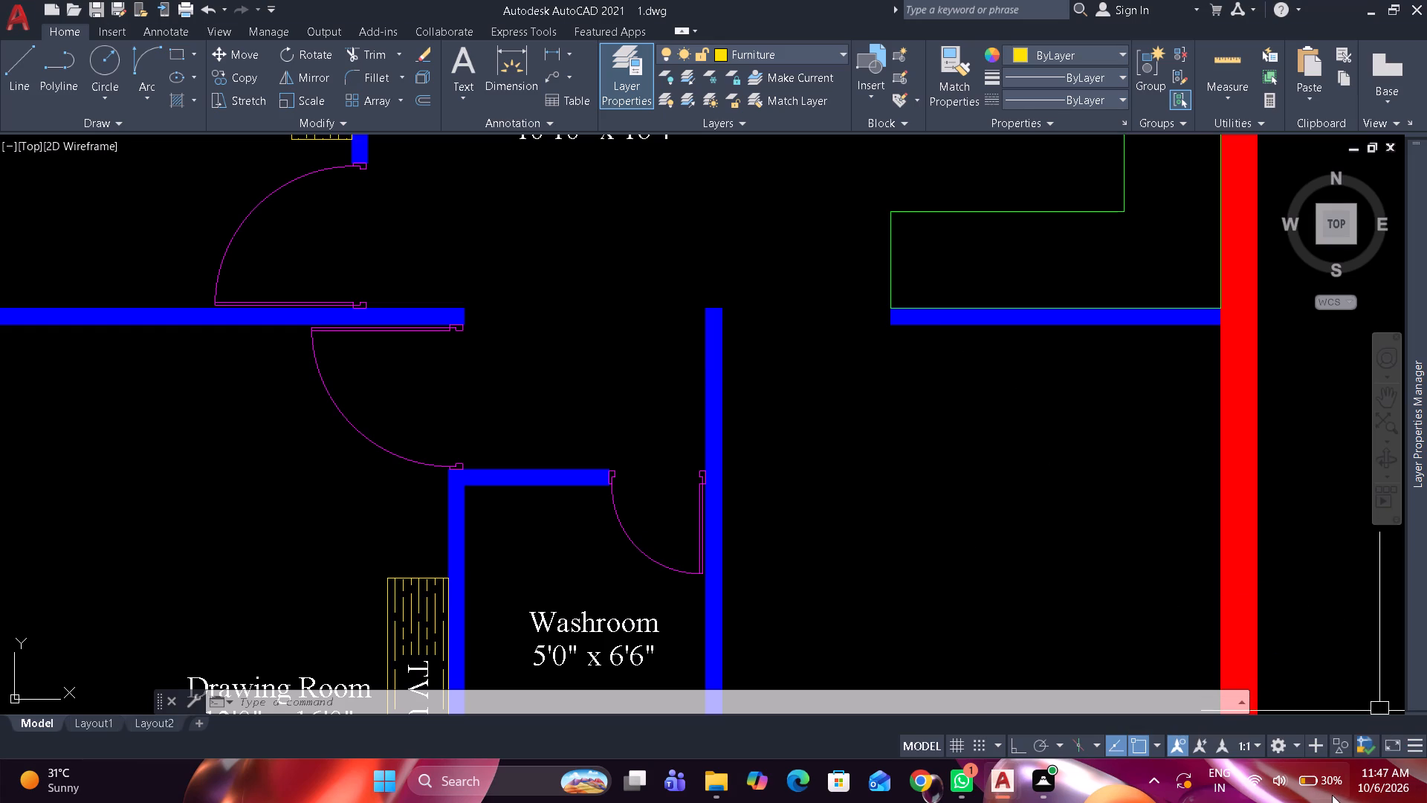
click(1332, 795)
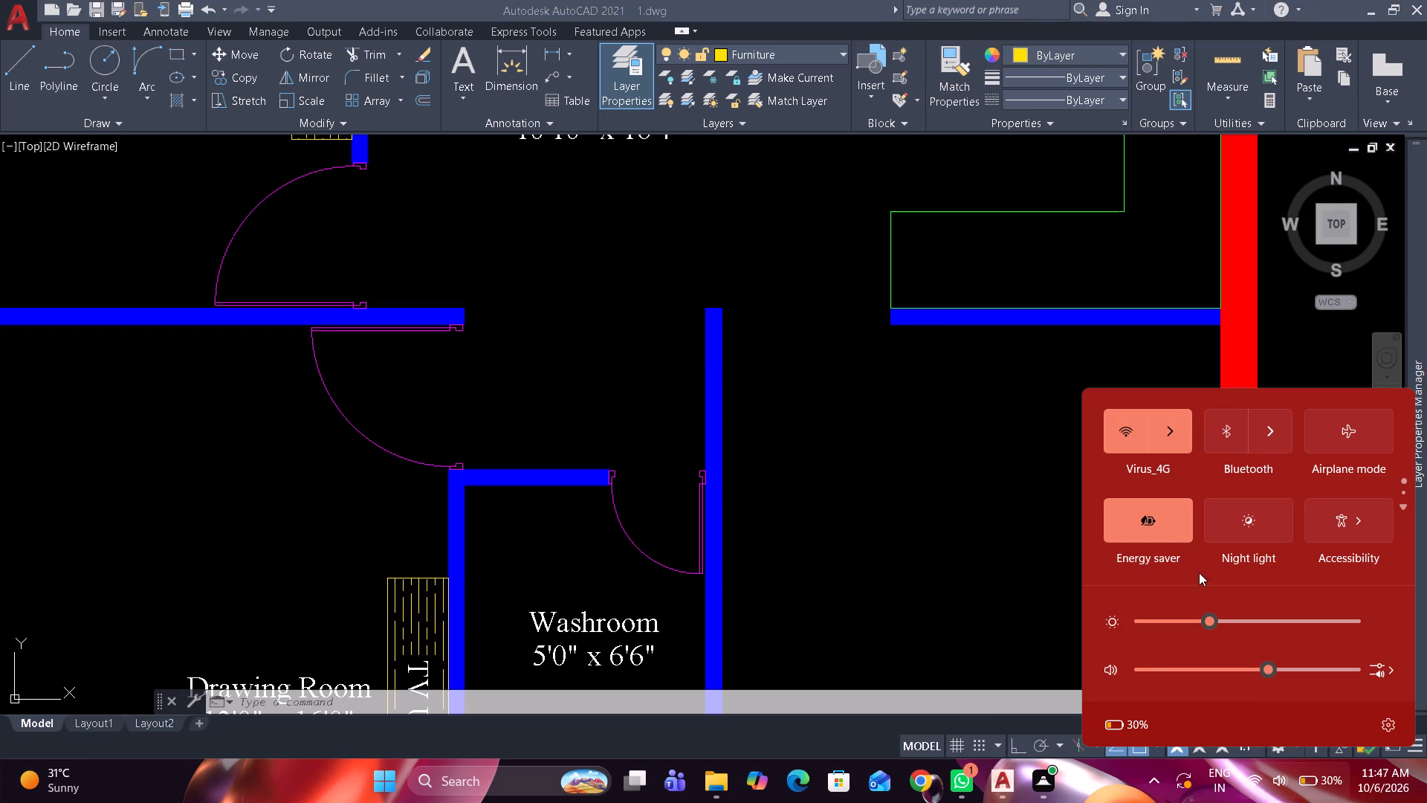
click(1145, 519)
click(1013, 517)
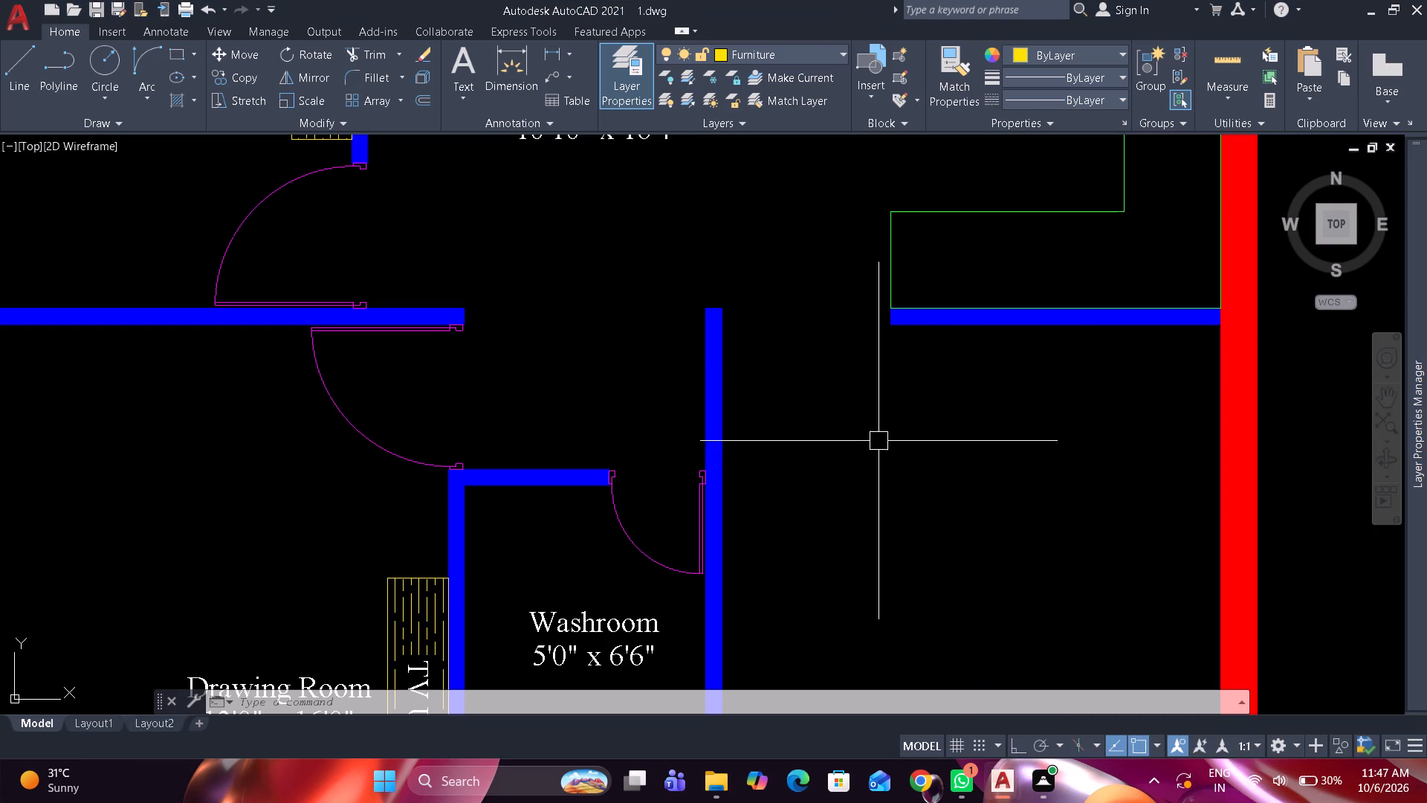
Copy the Bed Room door's small frame piece into the opening between the Washroom wall and the Open Kitchen wall.
scroll(816, 343, down, 2)
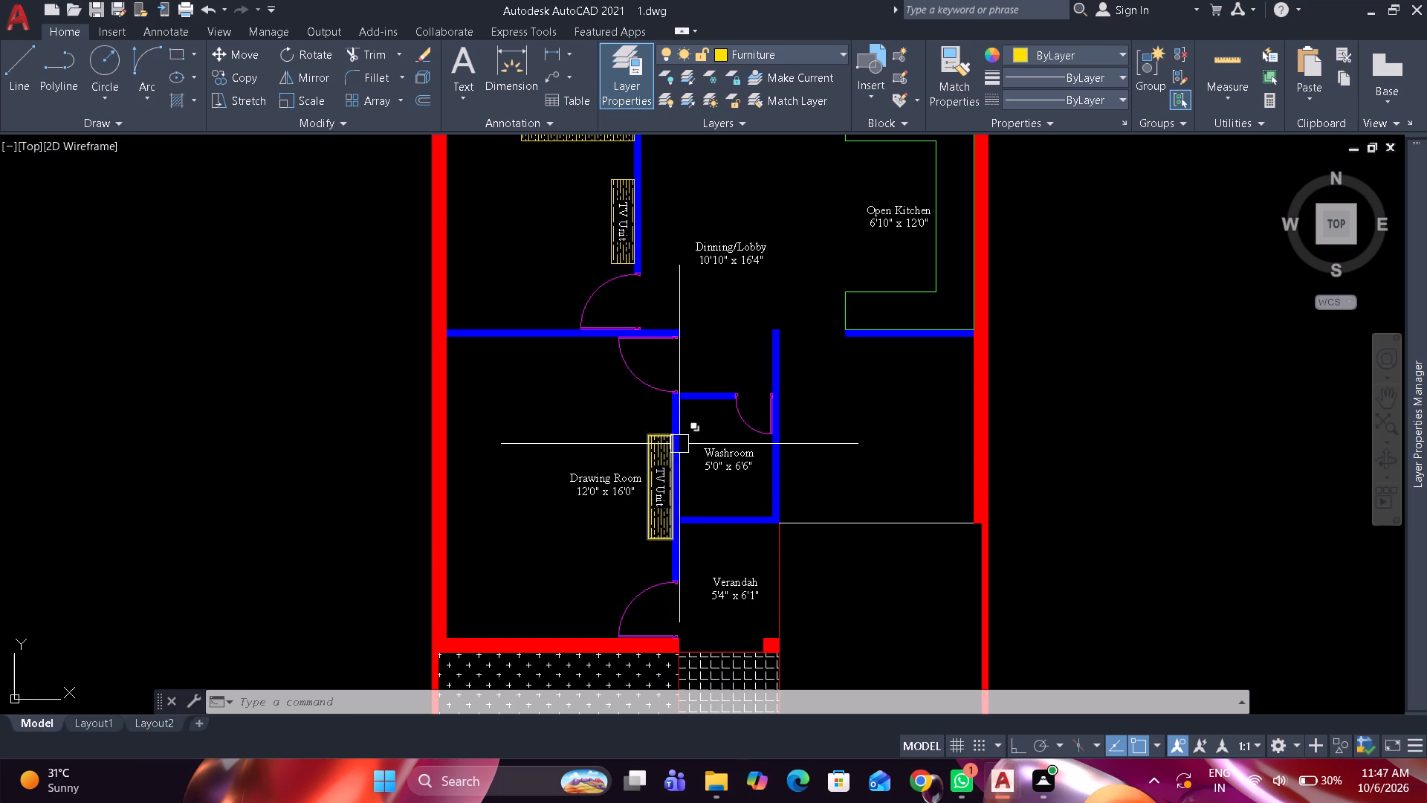
middle_drag(679, 444, 699, 589)
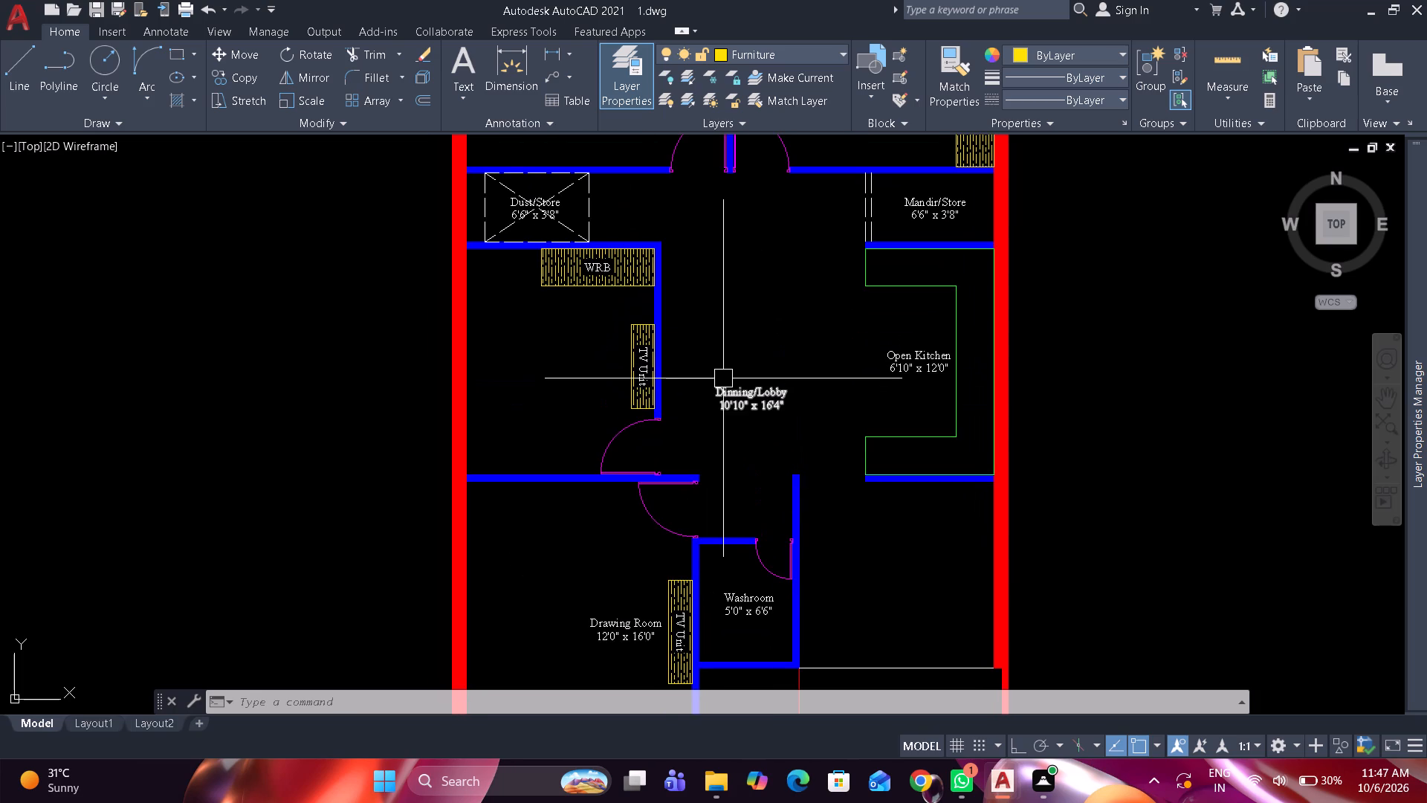
middle_drag(724, 389, 719, 481)
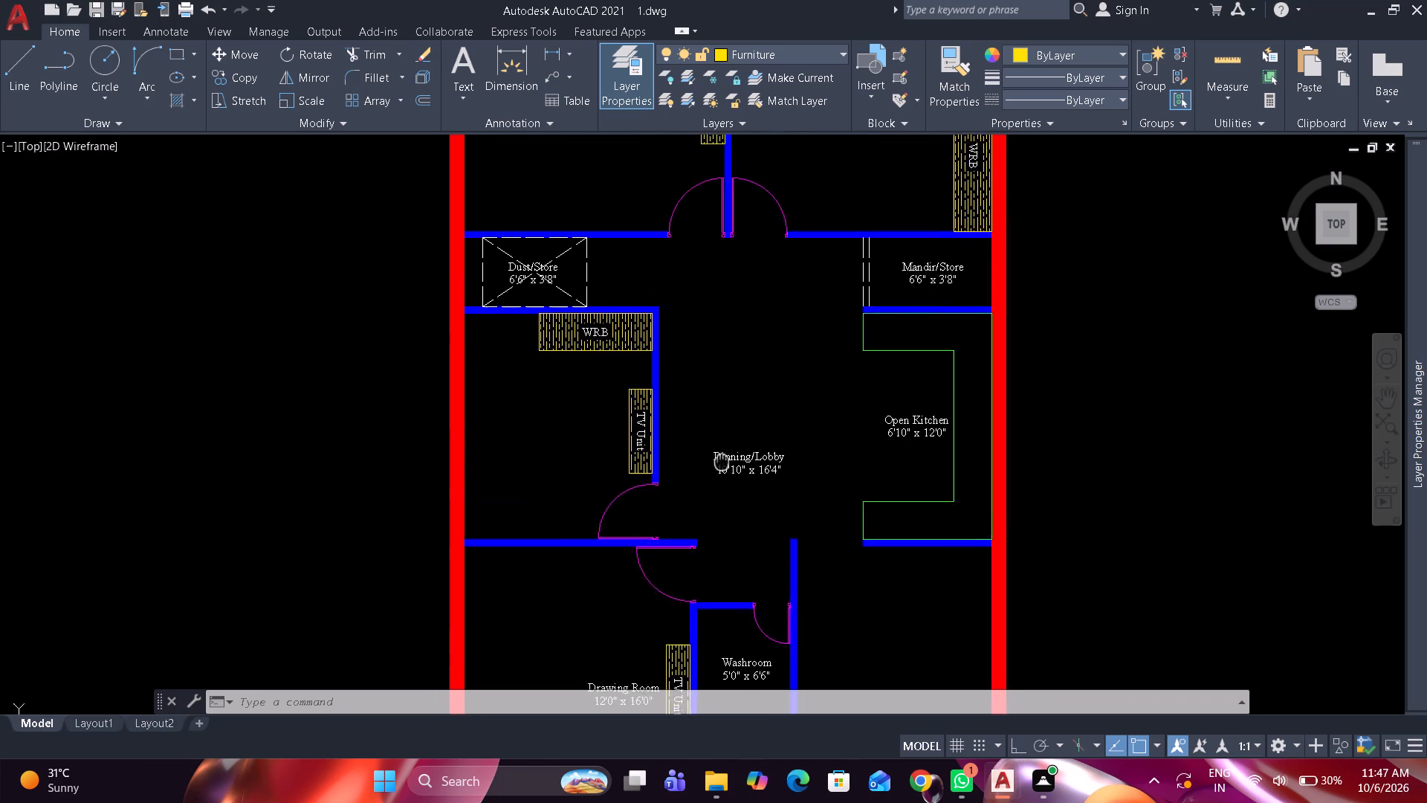
middle_drag(719, 481, 713, 558)
scroll(760, 334, up, 3)
click(821, 355)
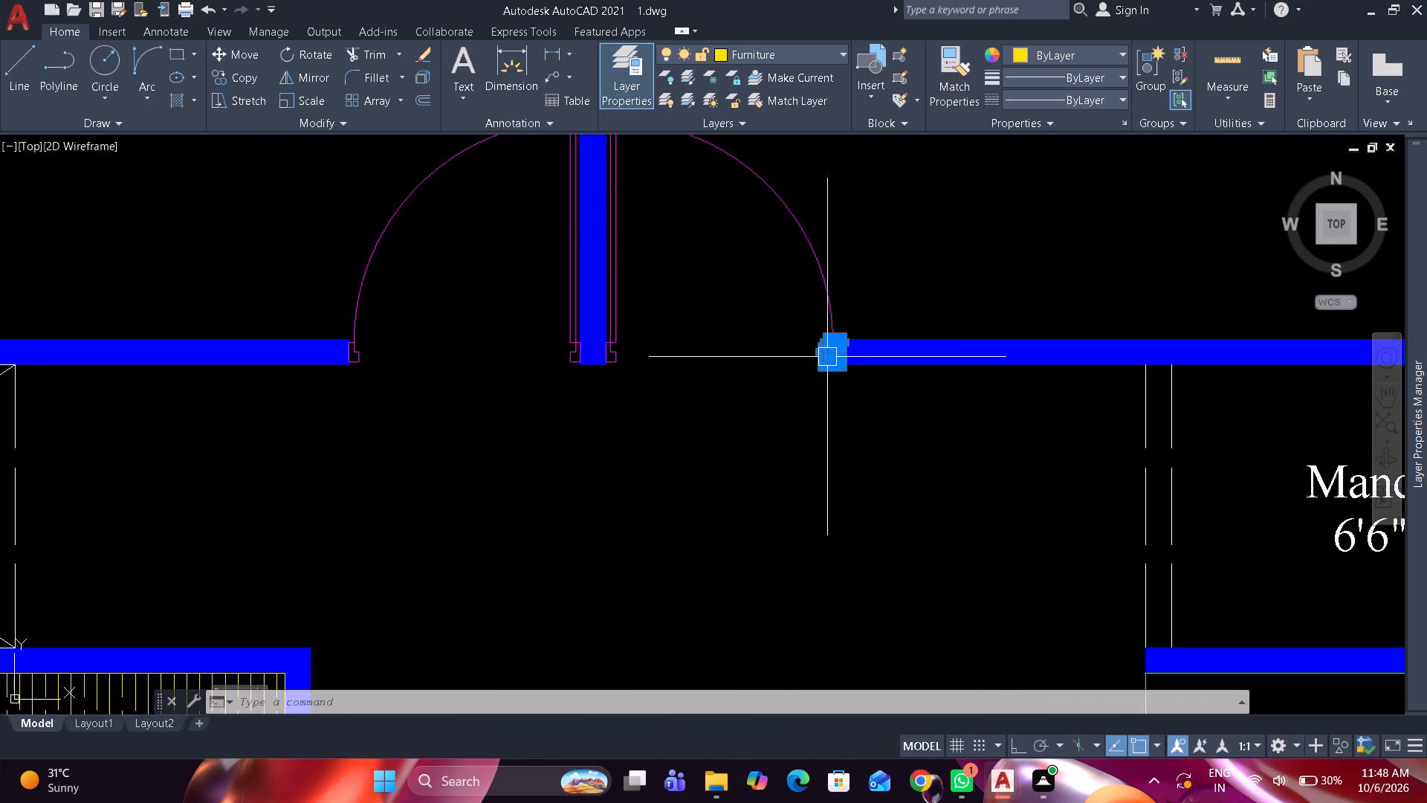
text(co)
key(space)
click(748, 365)
scroll(748, 367, down, 3)
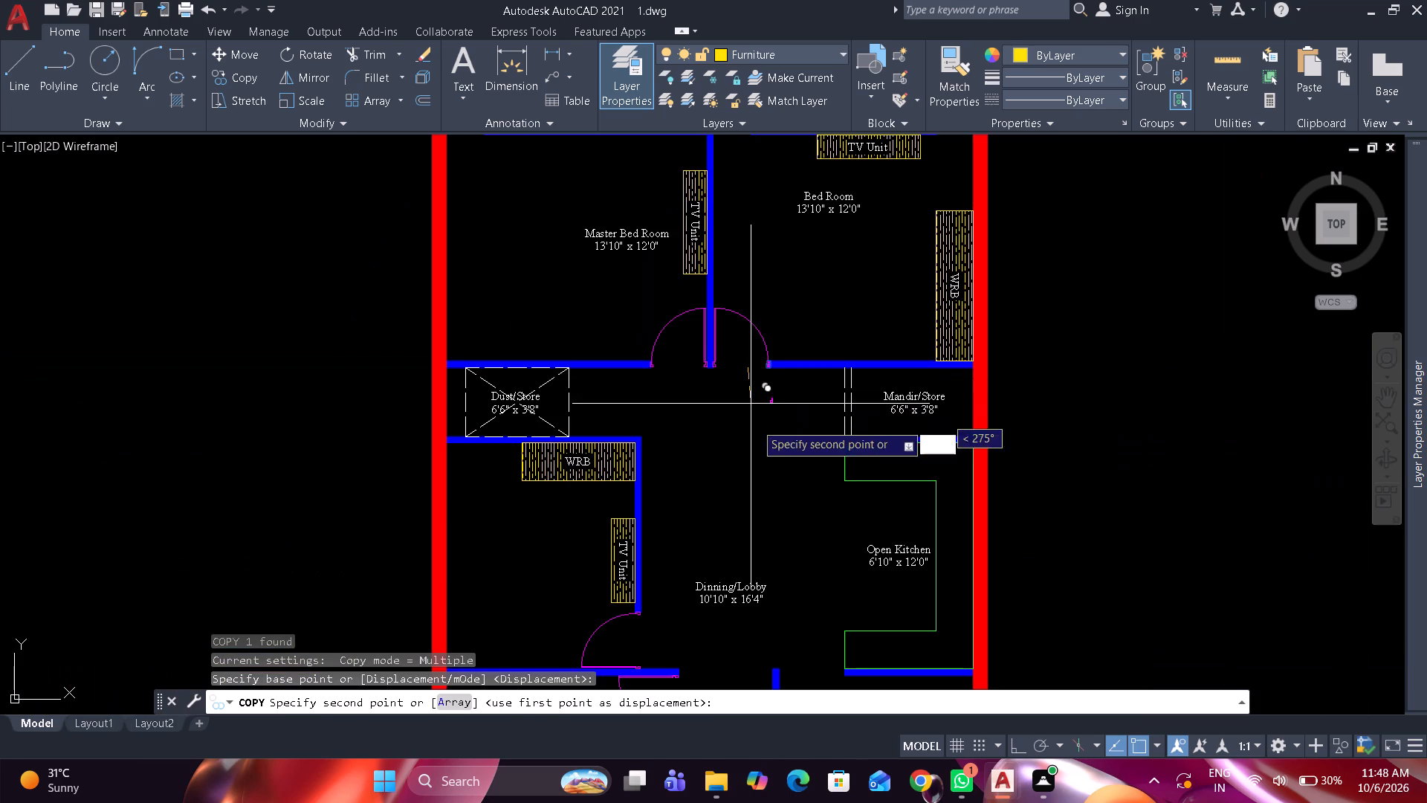
middle_drag(768, 489, 771, 317)
scroll(835, 543, up, 3)
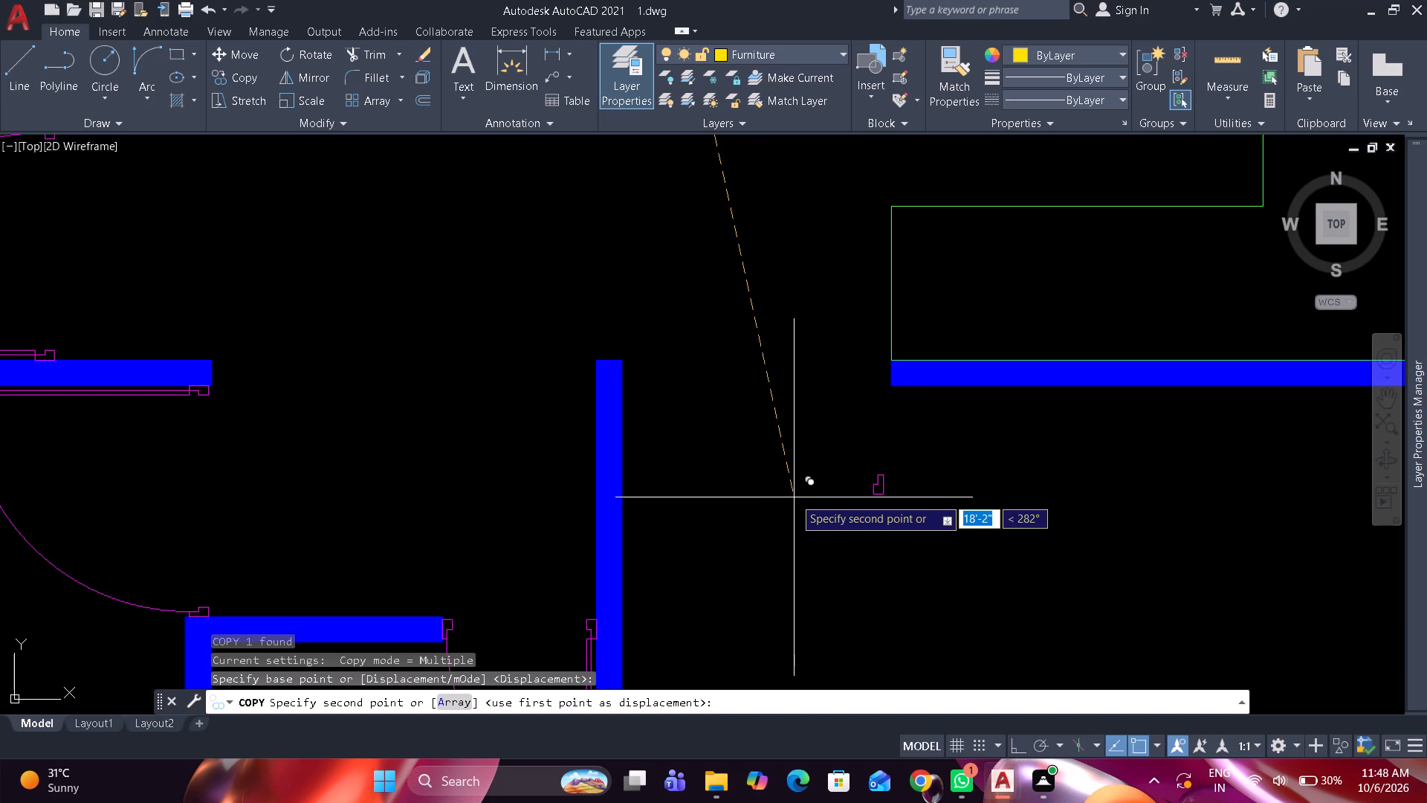
click(794, 497)
key(space)
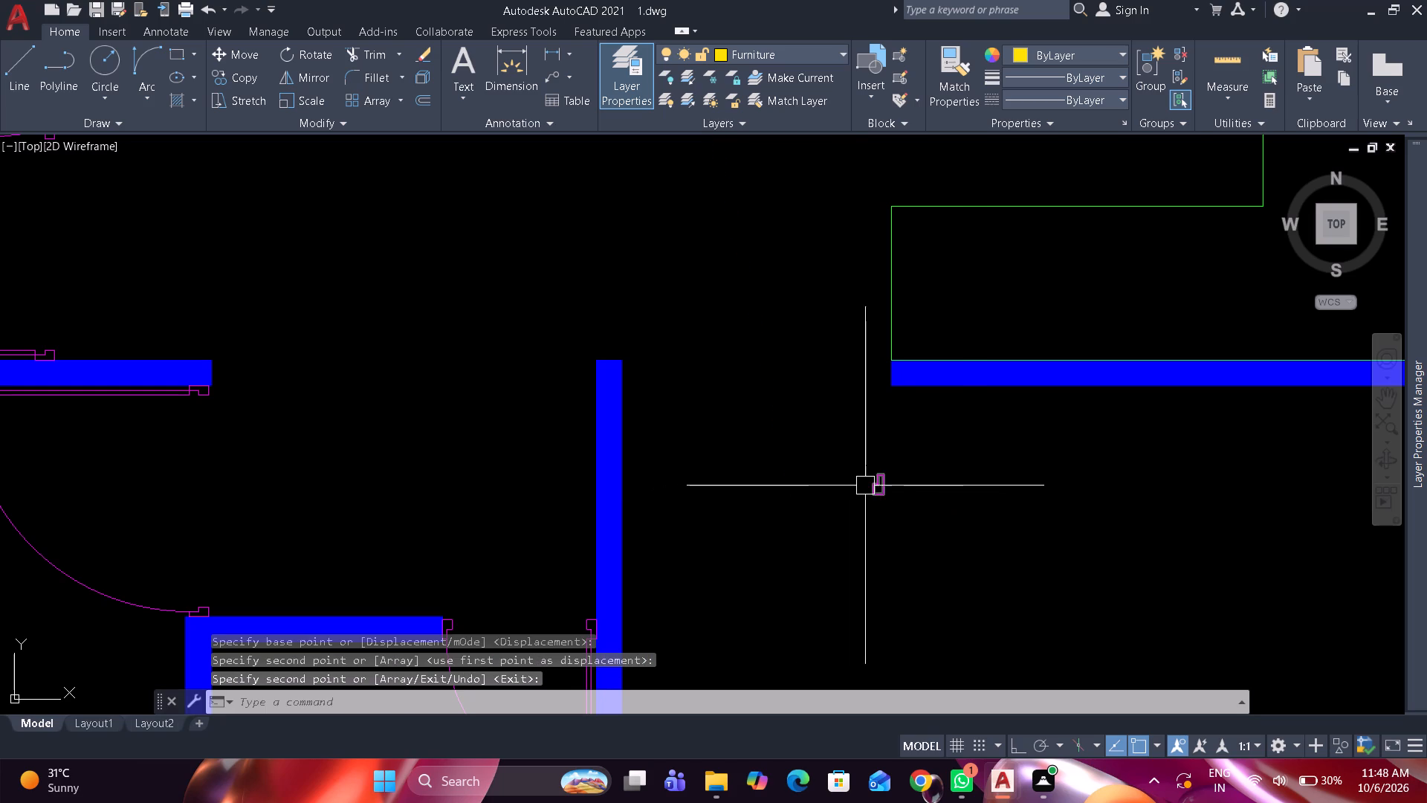
Mirror the copied door frame piece about a horizontal line with ortho on, erasing the source object.
click(865, 486)
text(mi)
key(space)
click(818, 502)
key(F8)
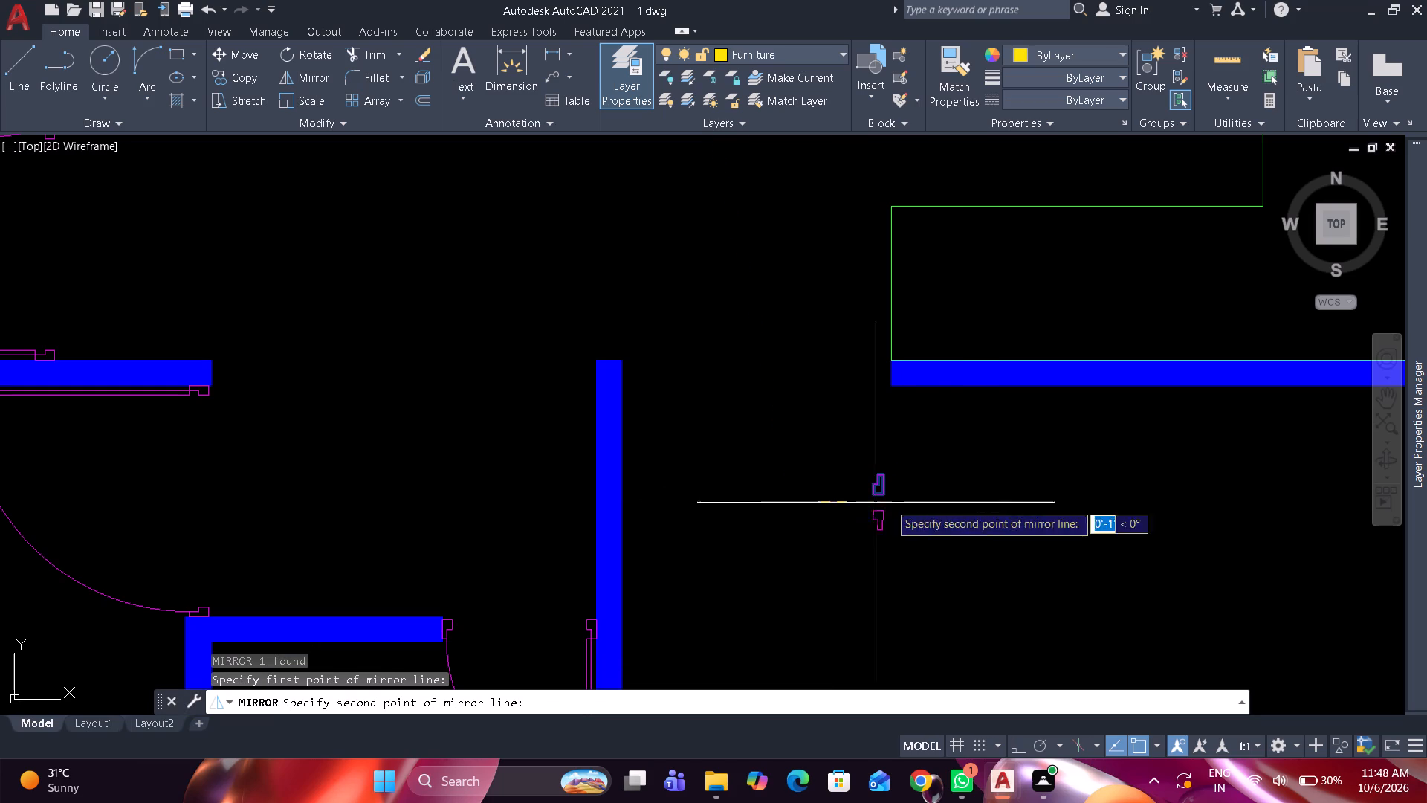
click(991, 503)
drag(1021, 548, 991, 503)
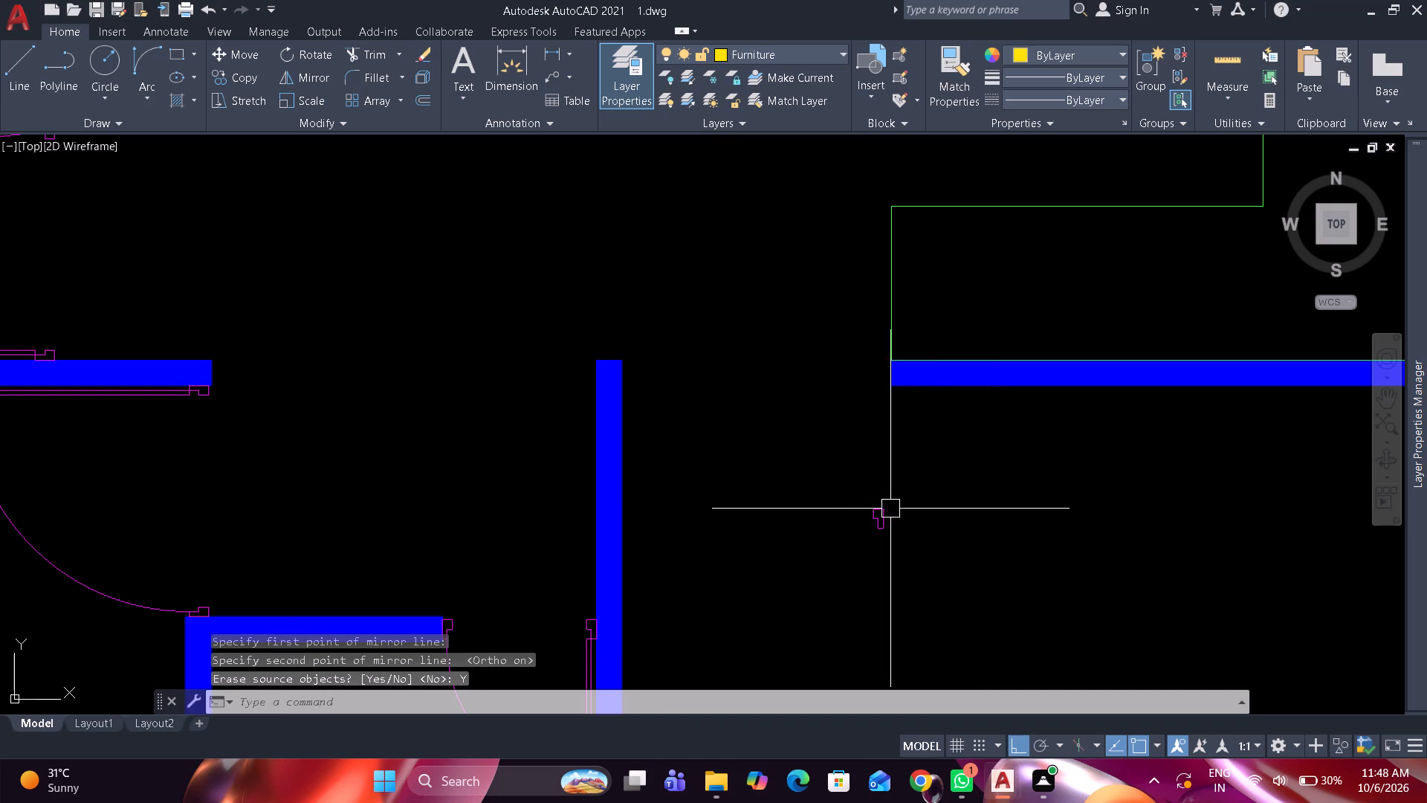
Move the mirrored door frame piece onto the midpoint of the Open Kitchen wall's end face at the opening.
click(891, 509)
key(m)
key(space)
scroll(889, 519, up, 3)
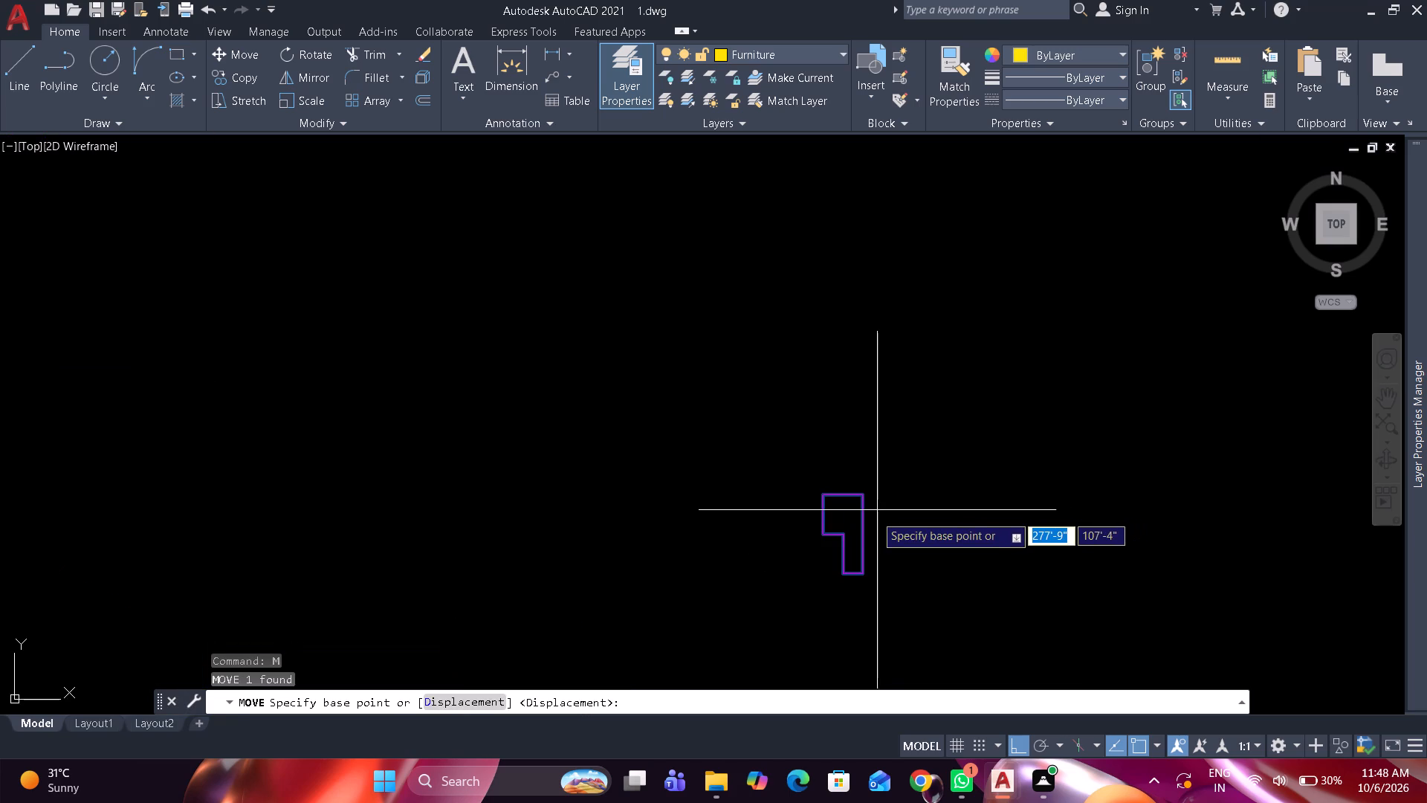
click(869, 525)
scroll(864, 491, down, 2)
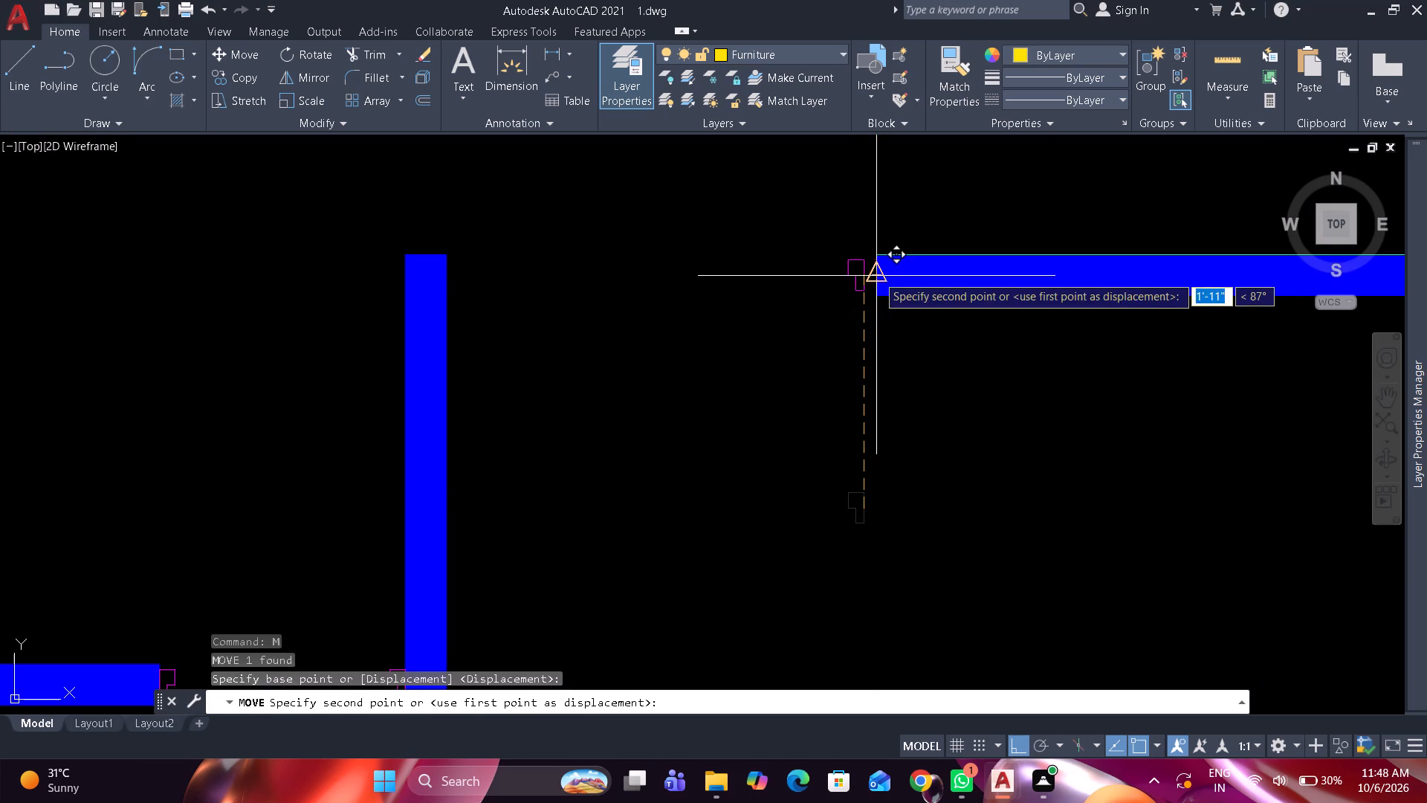
click(877, 275)
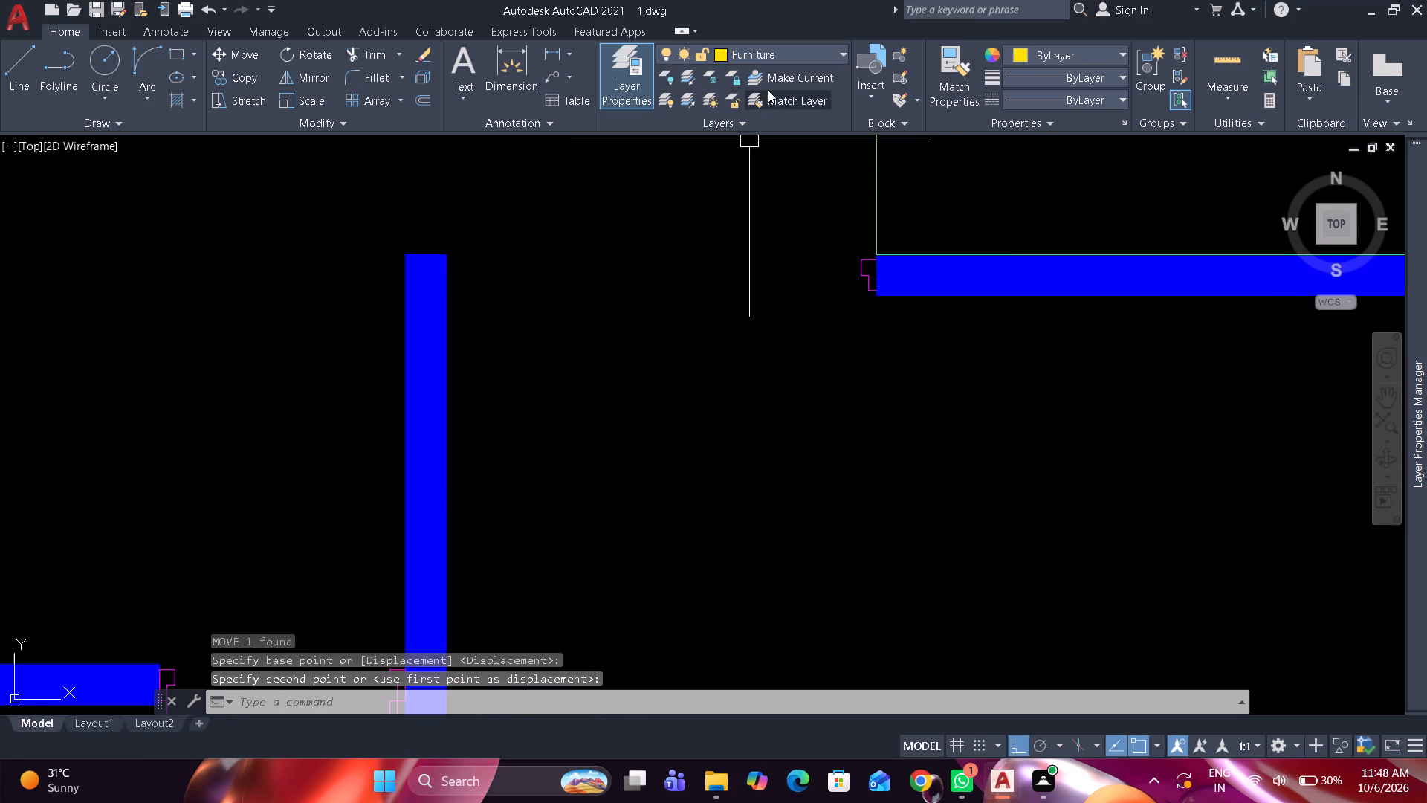
Draw a temporary line across the opening between the Open Kitchen wall's corner and the Washroom wall's corner.
key(l)
key(space)
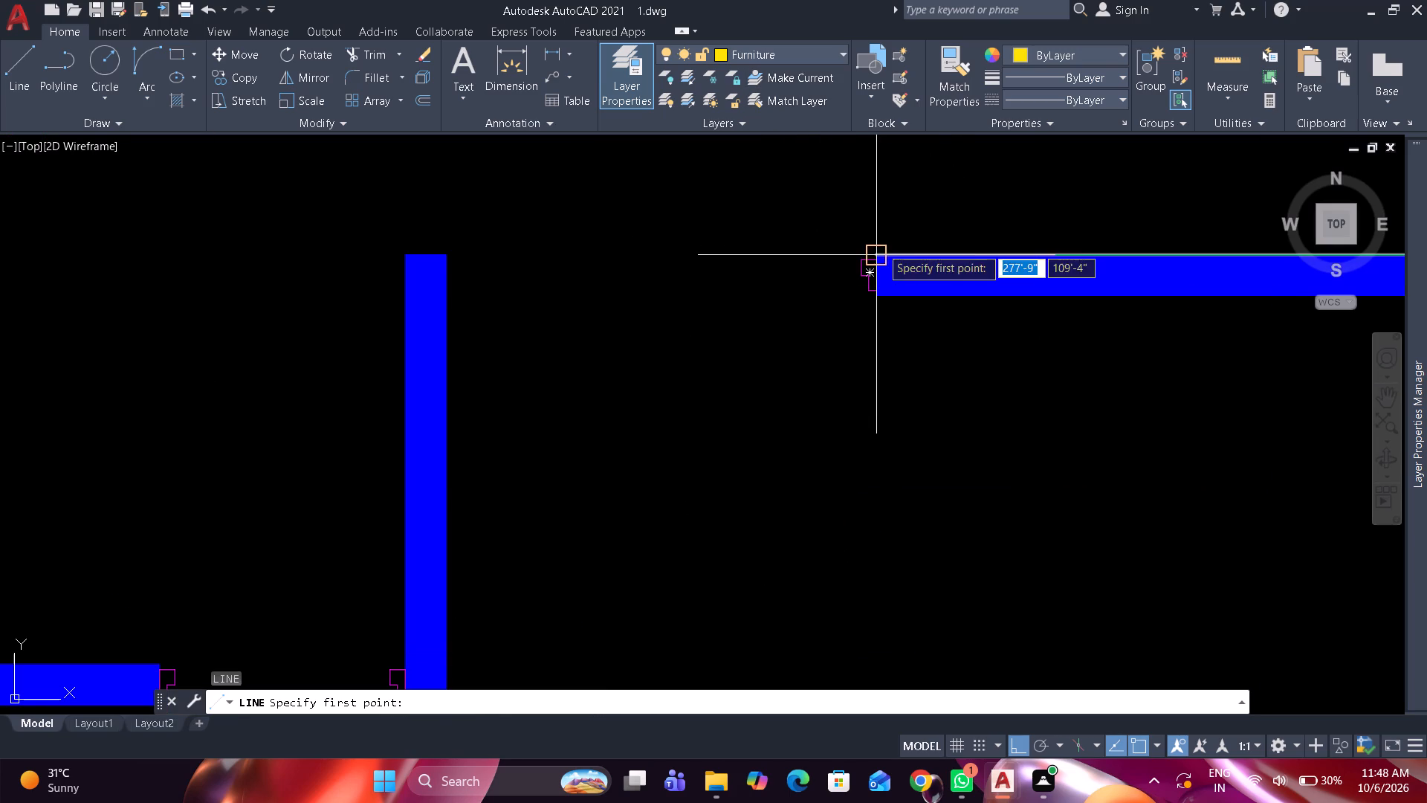
drag(881, 247, 861, 245)
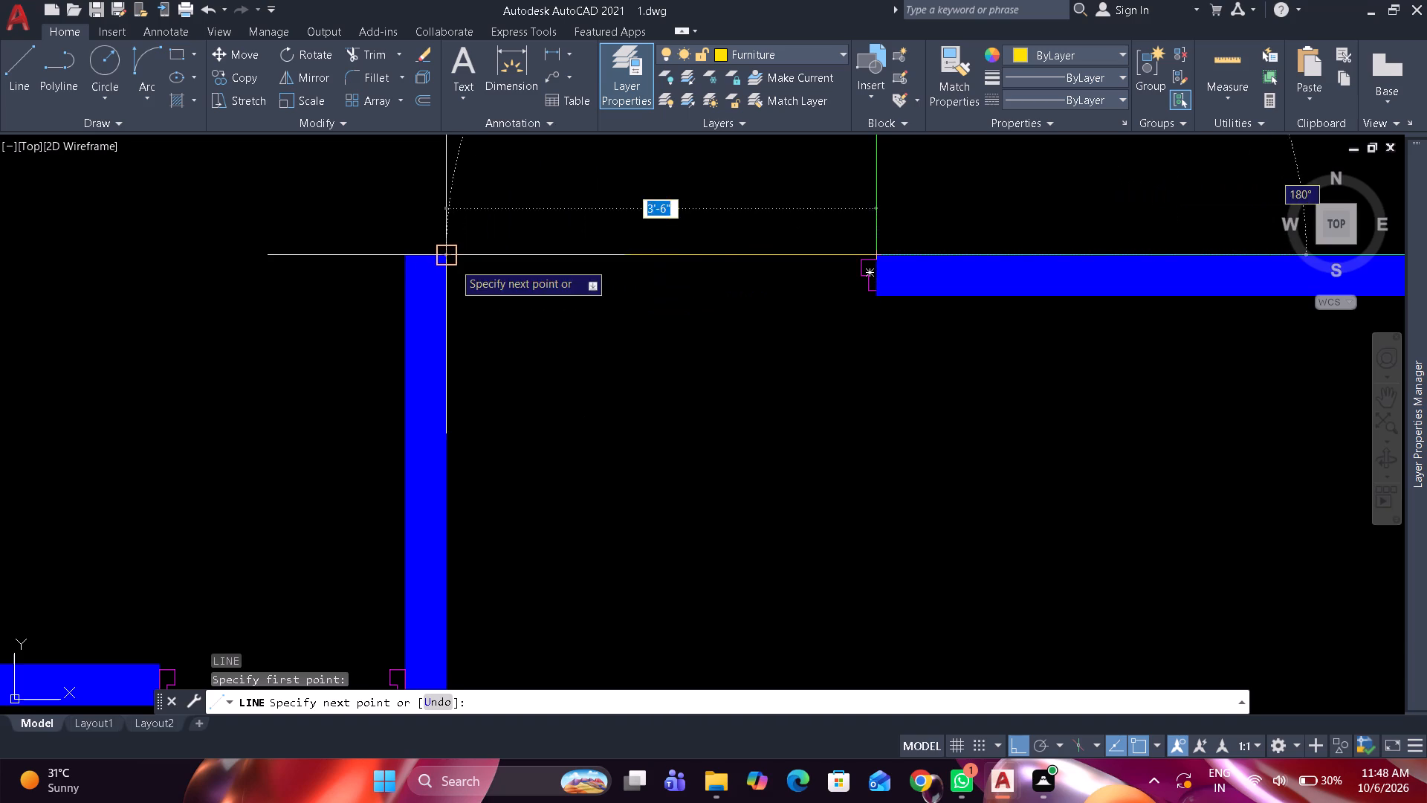
click(453, 262)
key(space)
Mirror the frame piece about a vertical line through the temporary line's midpoint onto the Washroom wall, keeping the source.
click(864, 278)
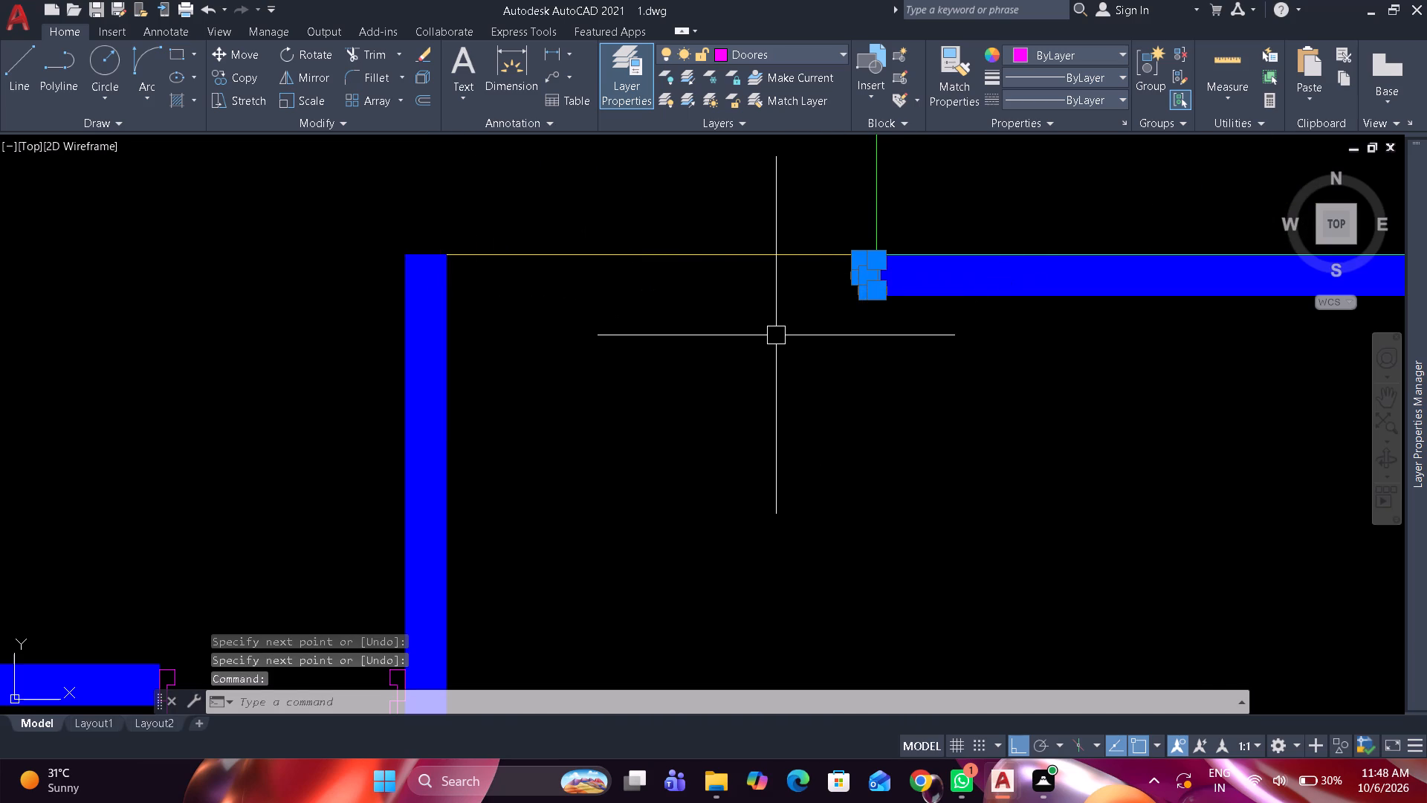
text(mi)
key(space)
click(662, 258)
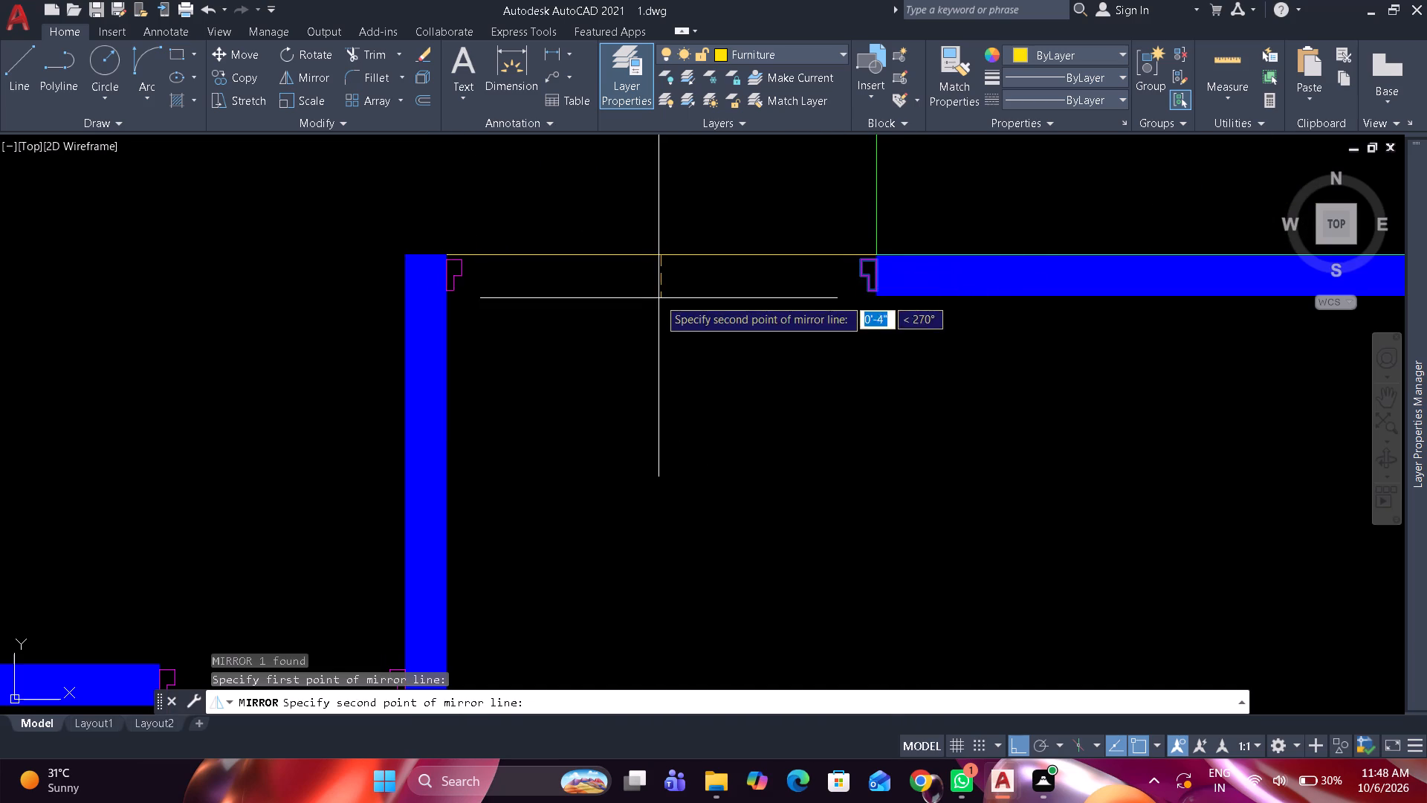
click(659, 298)
key(space)
Erase the temporary line spanning the opening.
drag(653, 280, 626, 217)
click(624, 213)
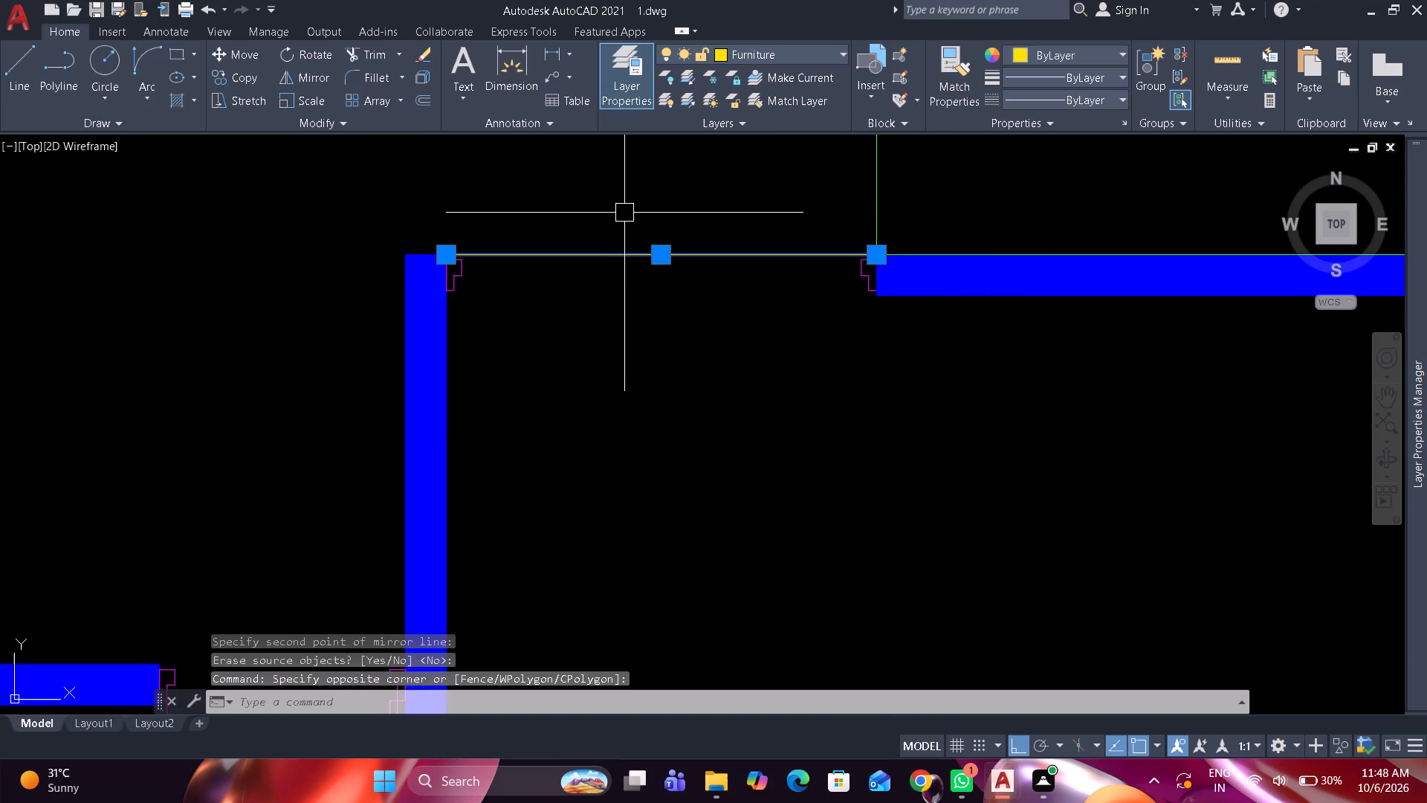
text(e)
key(space)
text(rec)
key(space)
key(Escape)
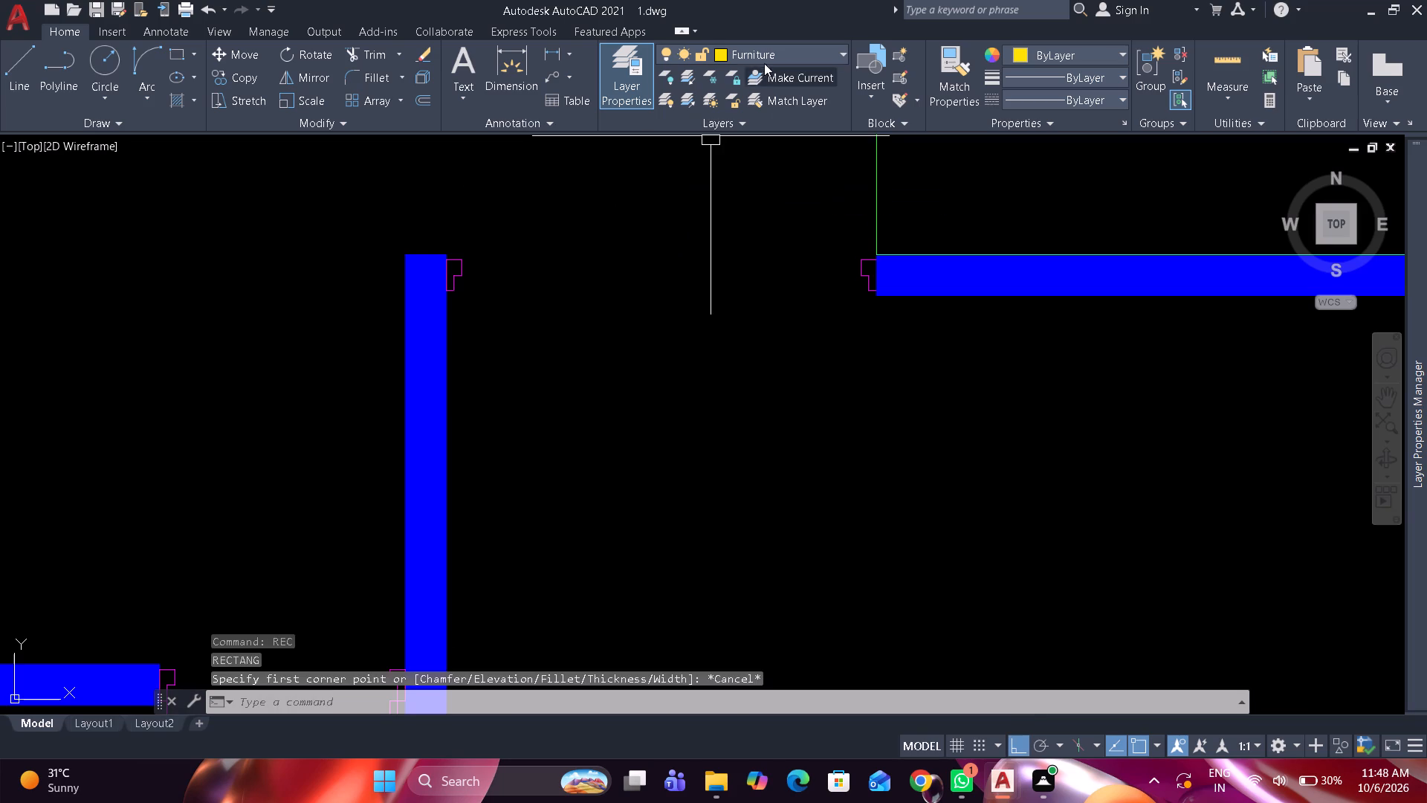
Draw the door leaf as a thin rectangle between the two frame pieces, with Doores as the current layer.
click(767, 57)
click(752, 123)
key(Escape)
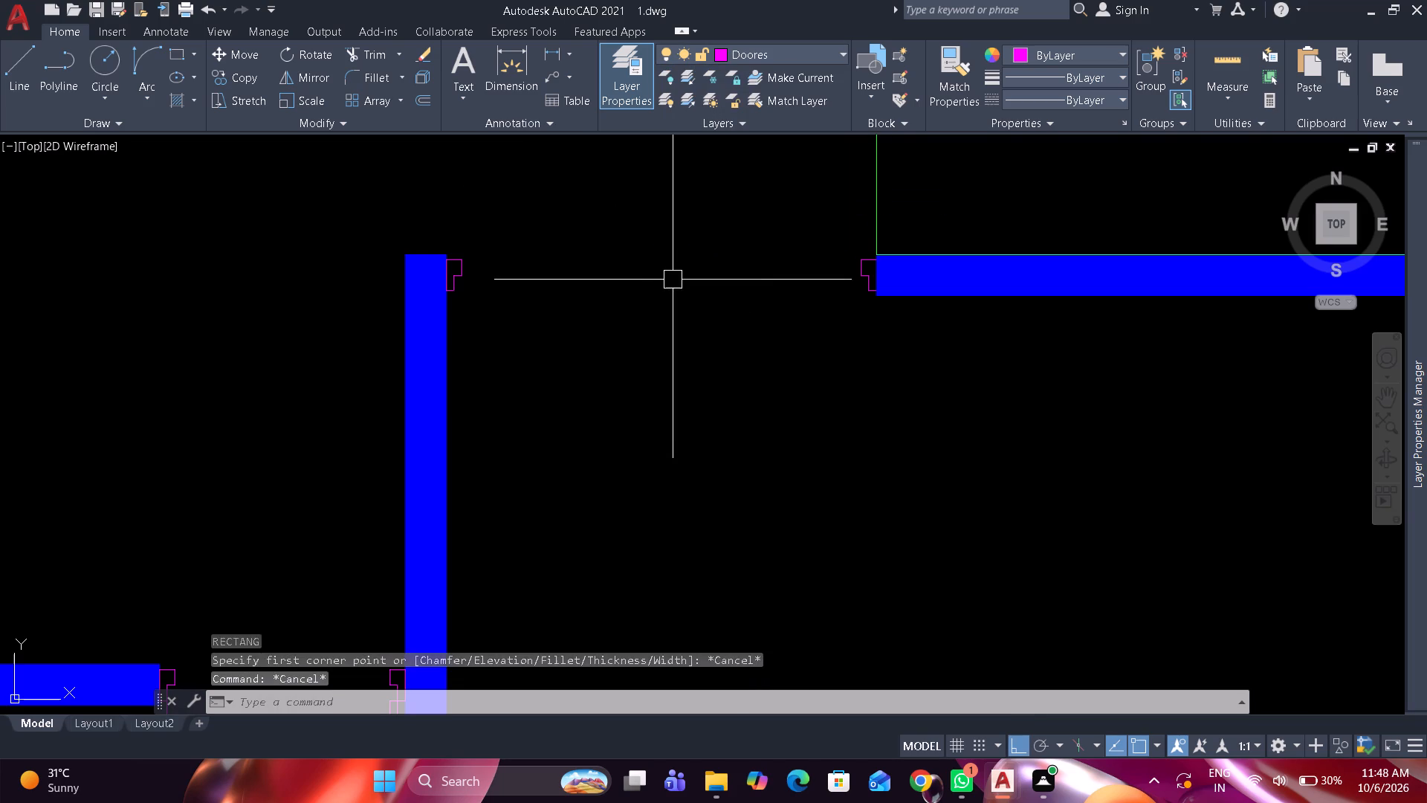
key(Escape)
key(Escape)
key(Escape)
key(Escape)
text(rec)
key(space)
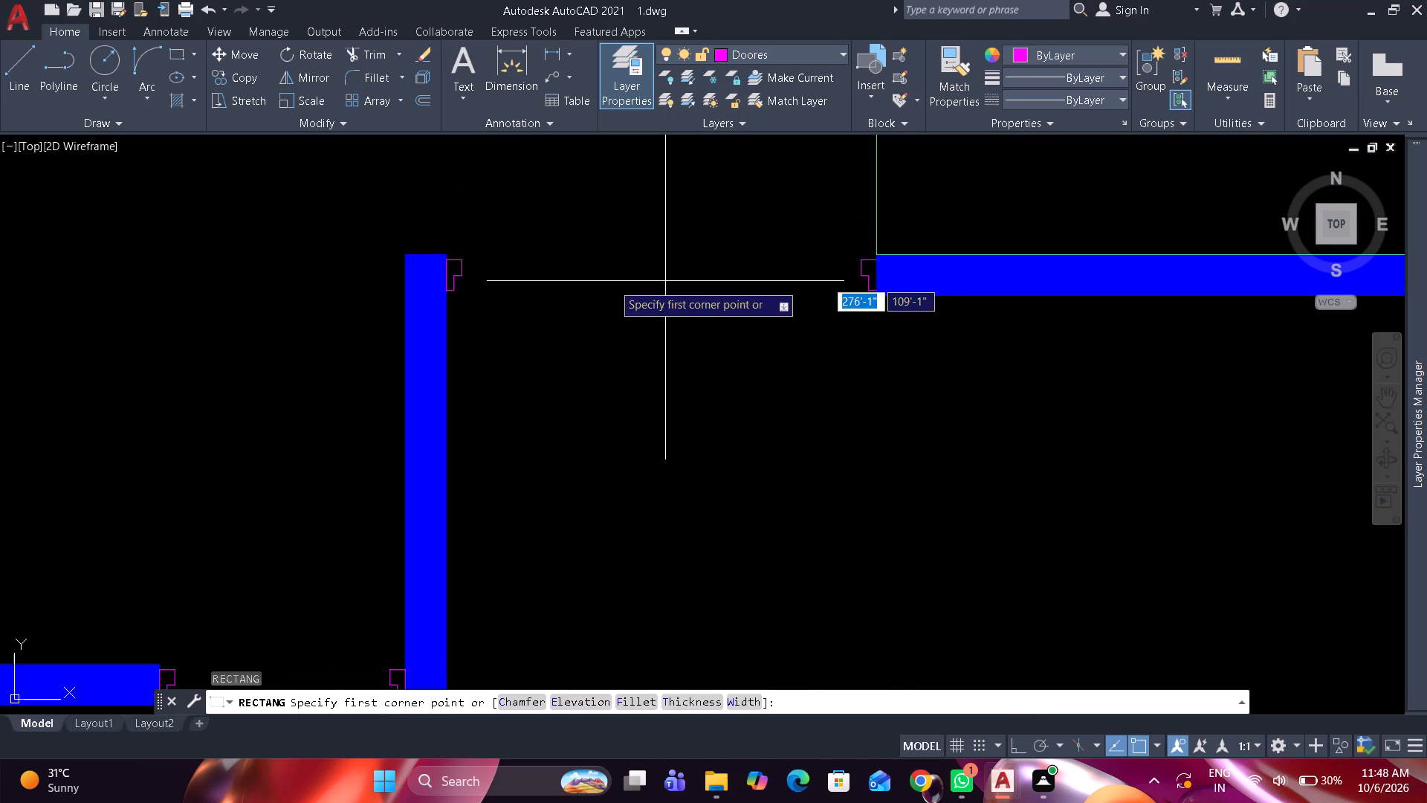
drag(462, 293, 473, 292)
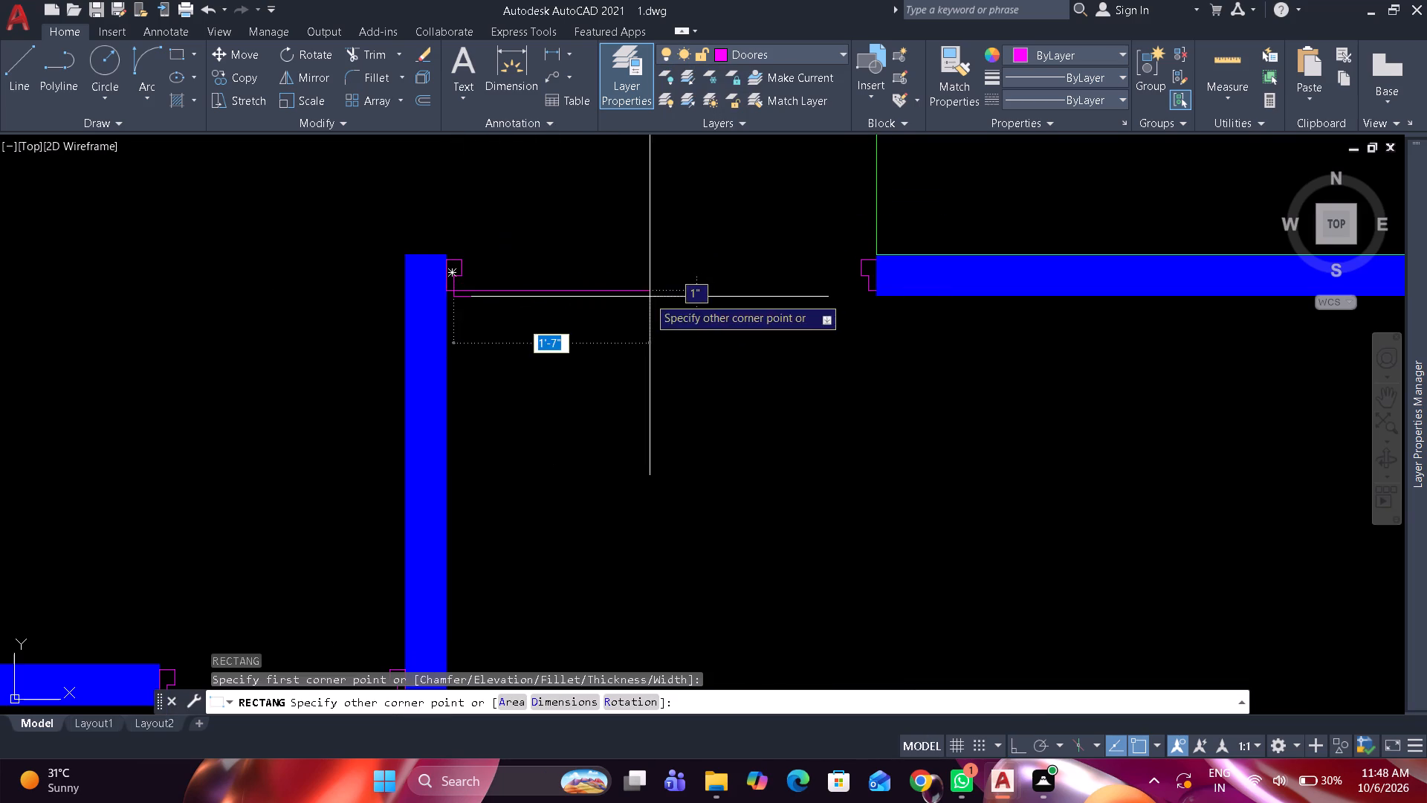
scroll(848, 309, up, 2)
click(910, 239)
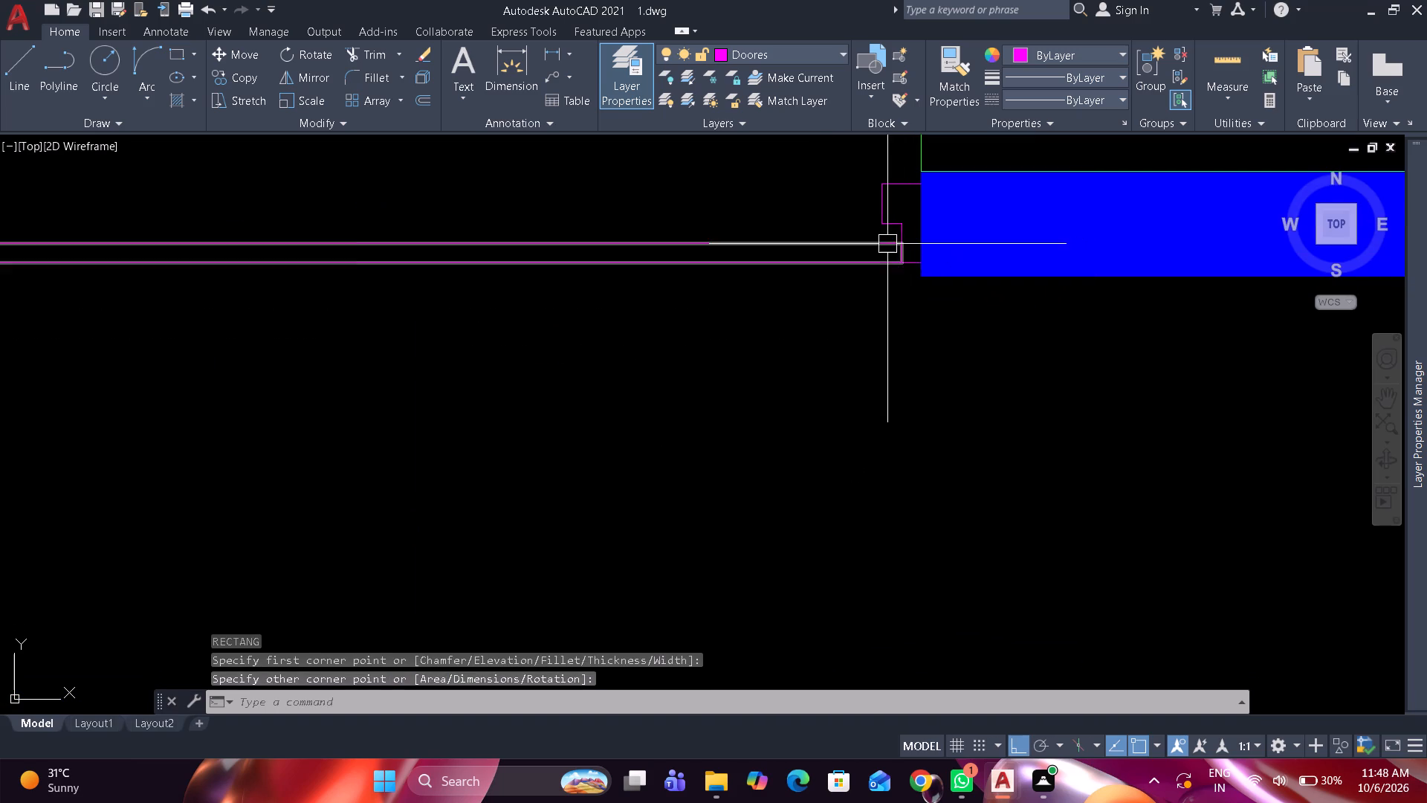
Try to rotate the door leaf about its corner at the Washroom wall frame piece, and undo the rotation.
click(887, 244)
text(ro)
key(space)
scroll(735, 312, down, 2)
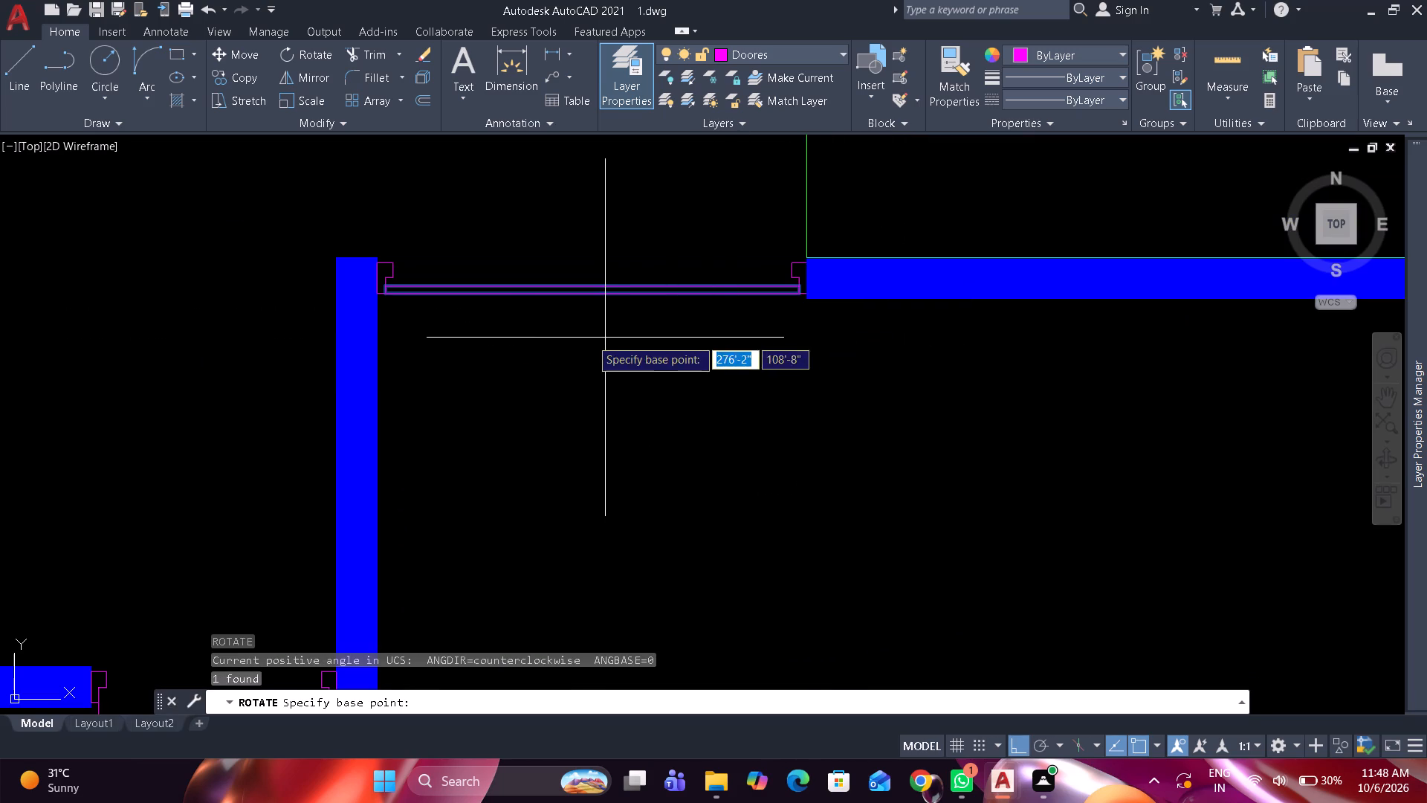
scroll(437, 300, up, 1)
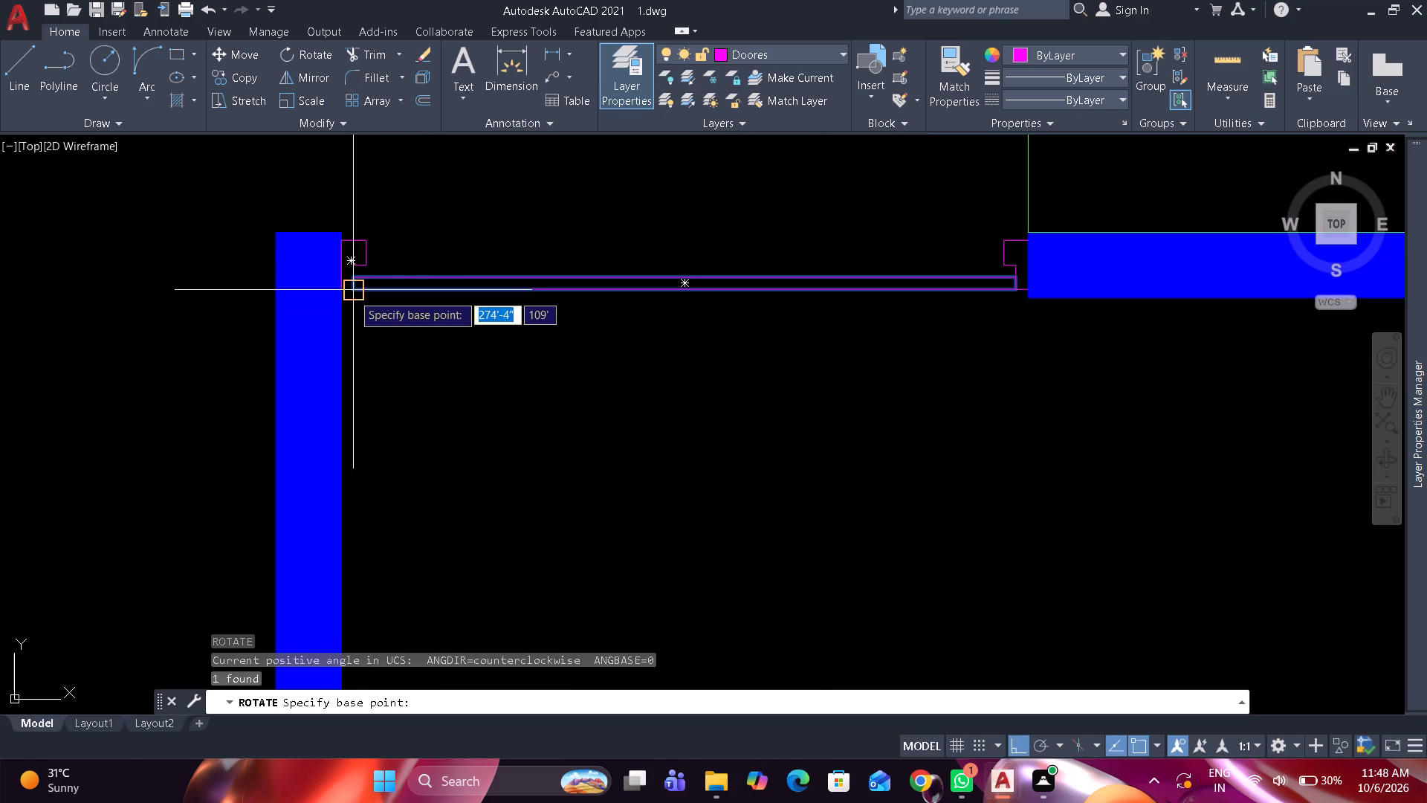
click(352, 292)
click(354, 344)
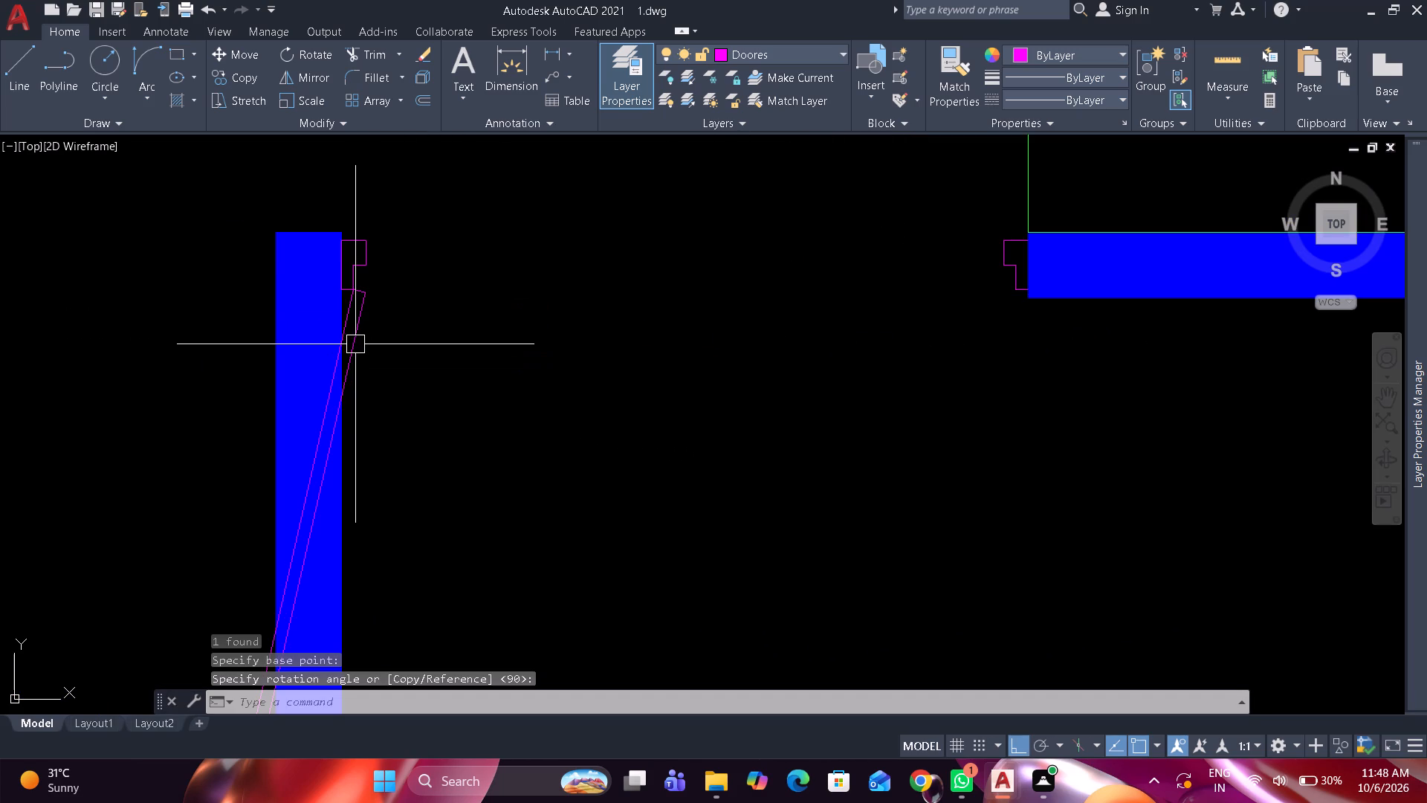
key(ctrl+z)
Rotate the door leaf 90° clockwise about its lower corner at the Washroom wall frame piece so it lies along that wall.
click(407, 271)
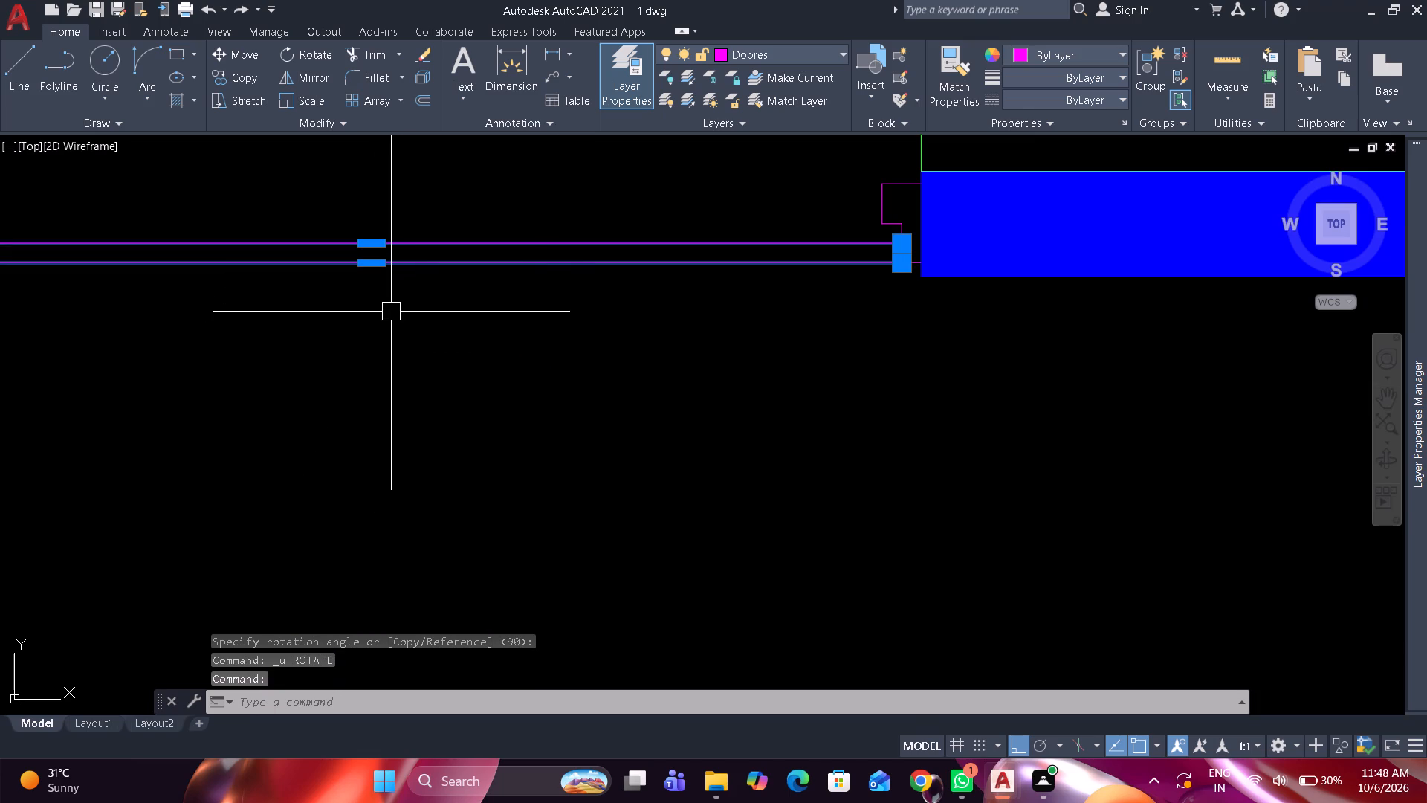
key(r)
key(o)
key(space)
middle_drag(383, 317, 889, 239)
scroll(644, 272, down, 1)
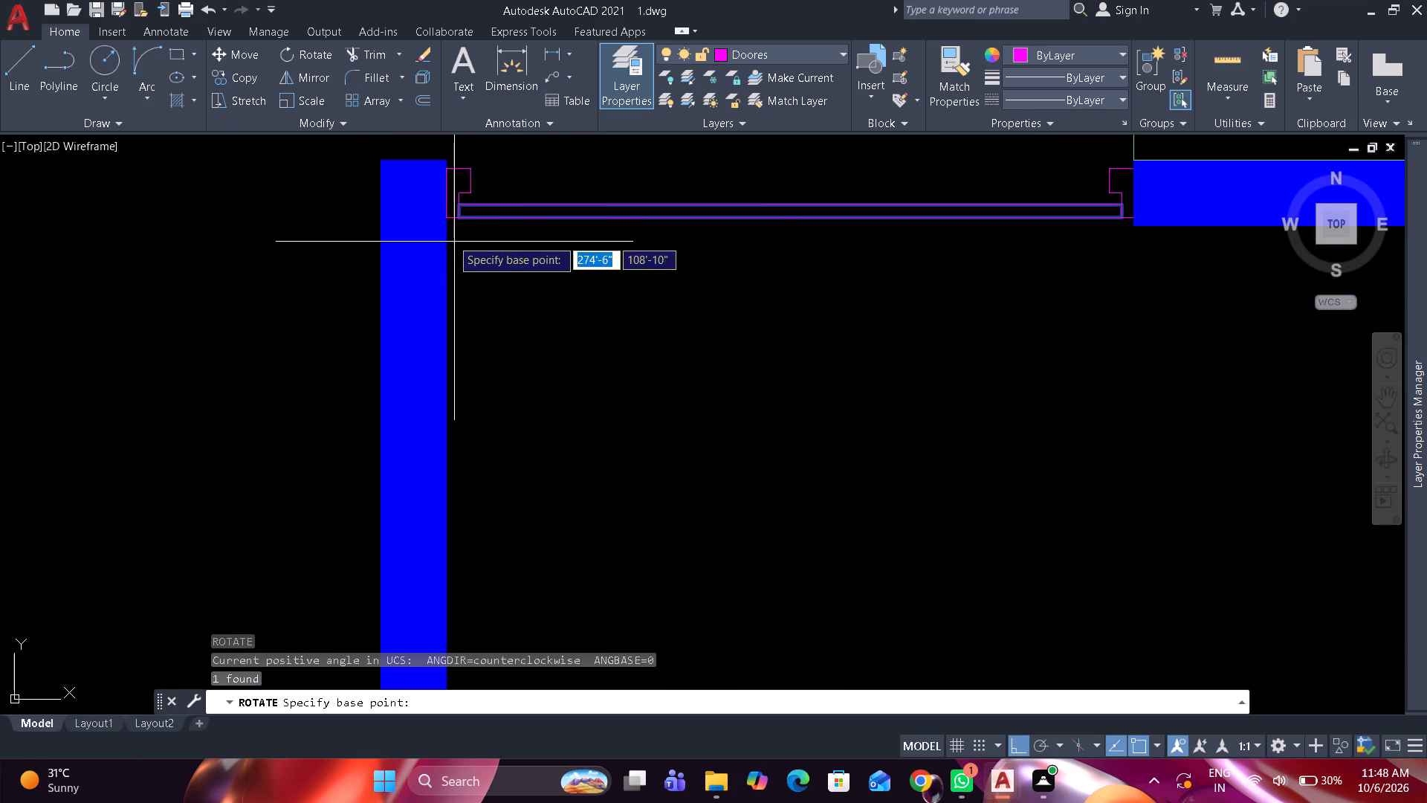
click(459, 221)
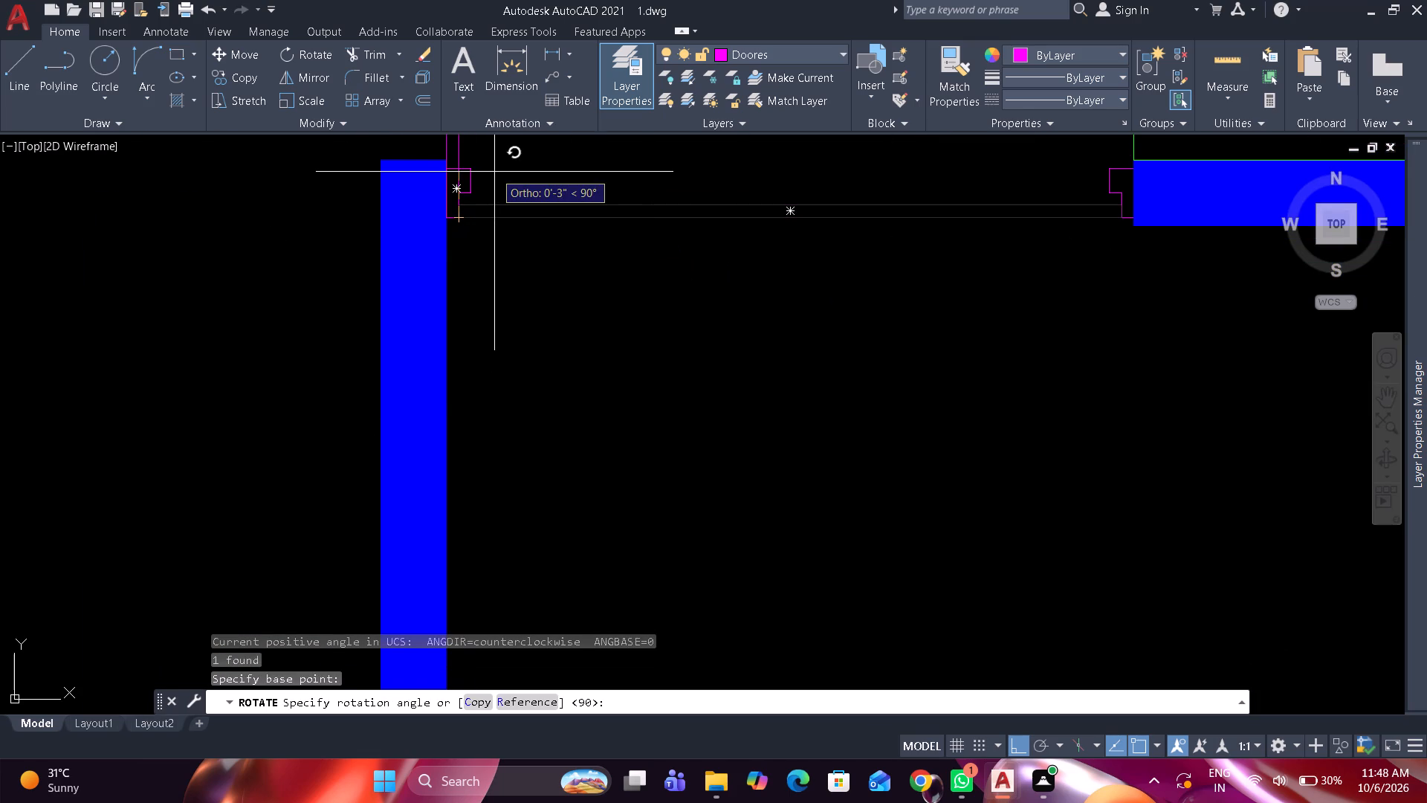
scroll(498, 182, down, 1)
click(496, 335)
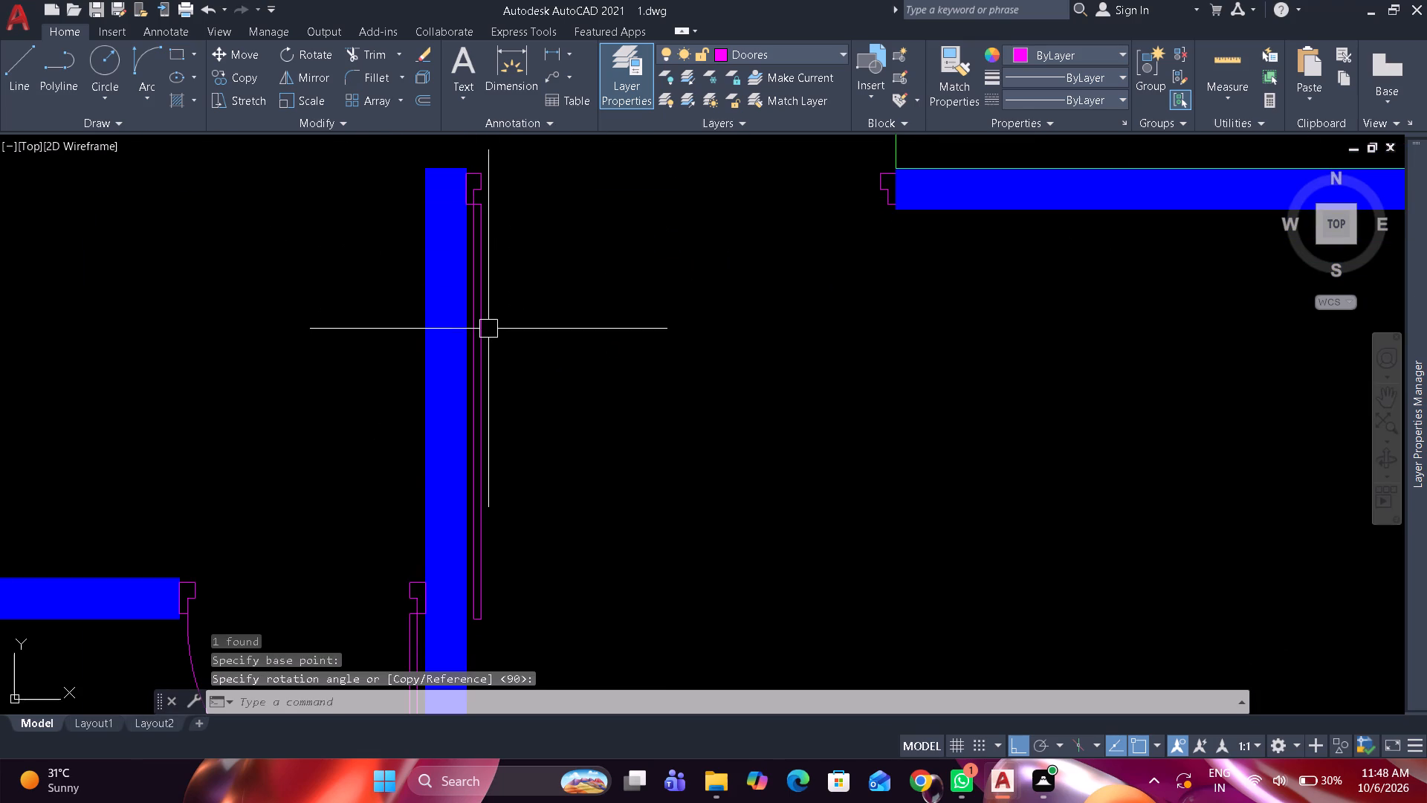
Draw the door's swing arc with a start-end-direction arc from the leaf's free end to the Open Kitchen wall's frame piece.
click(151, 71)
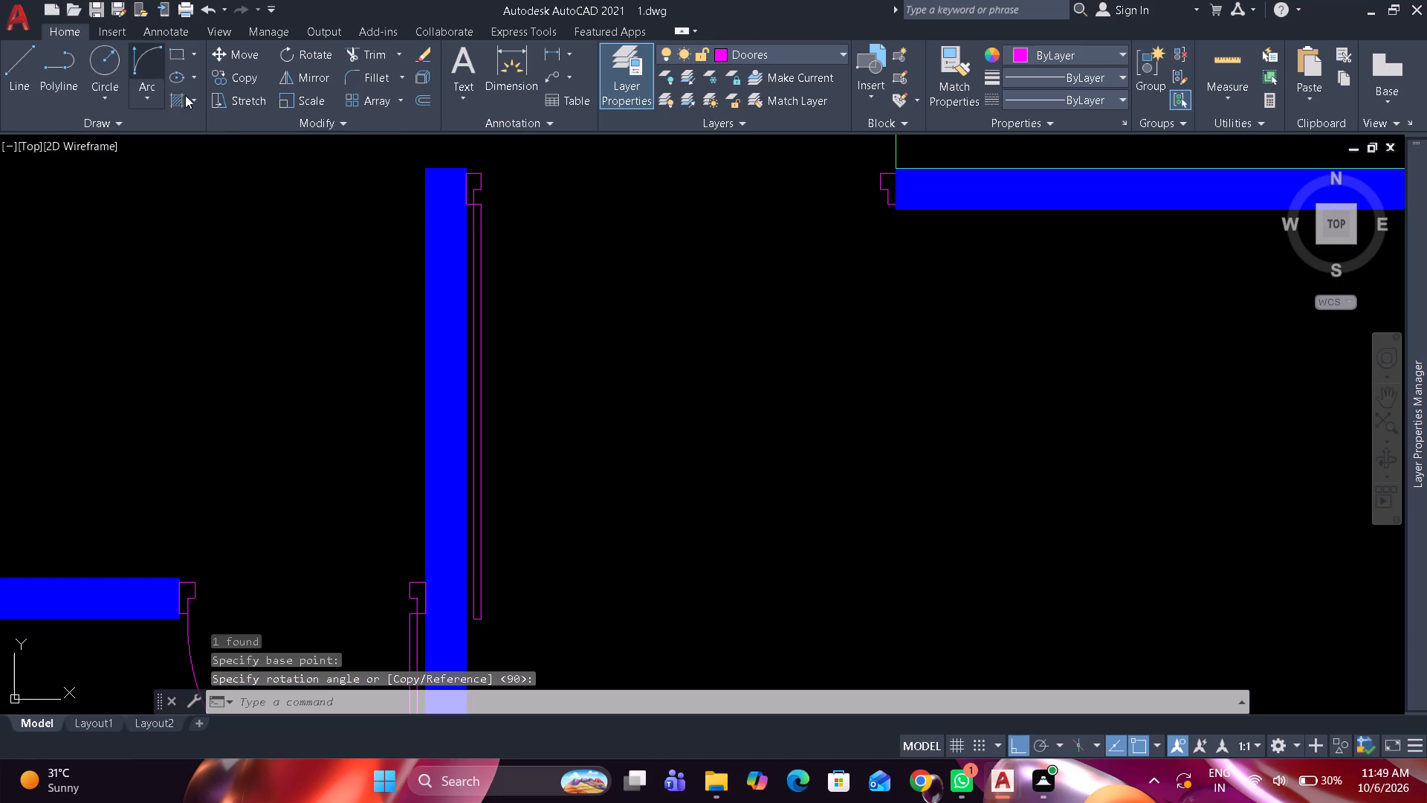
scroll(493, 648, up, 1)
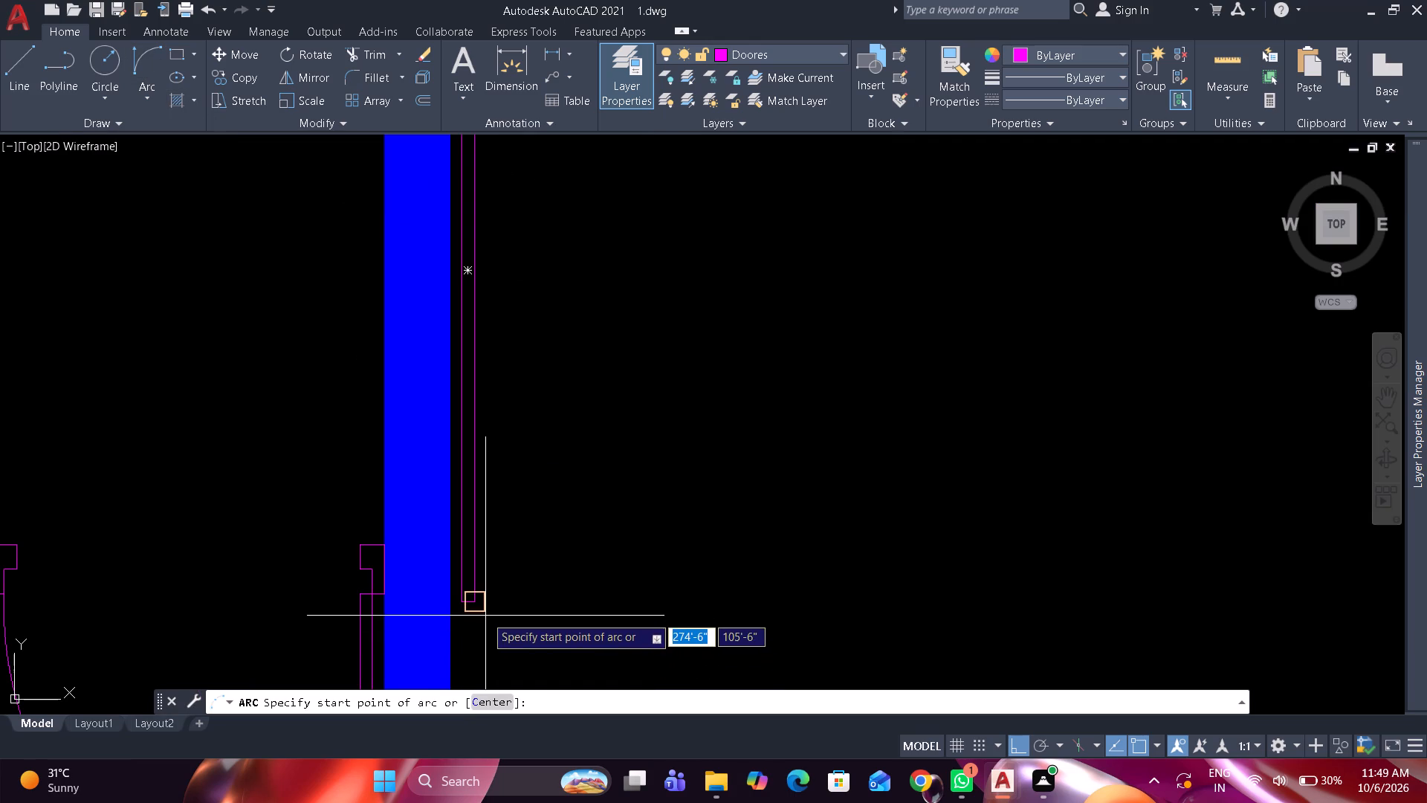
drag(485, 615, 496, 607)
scroll(696, 473, down, 1)
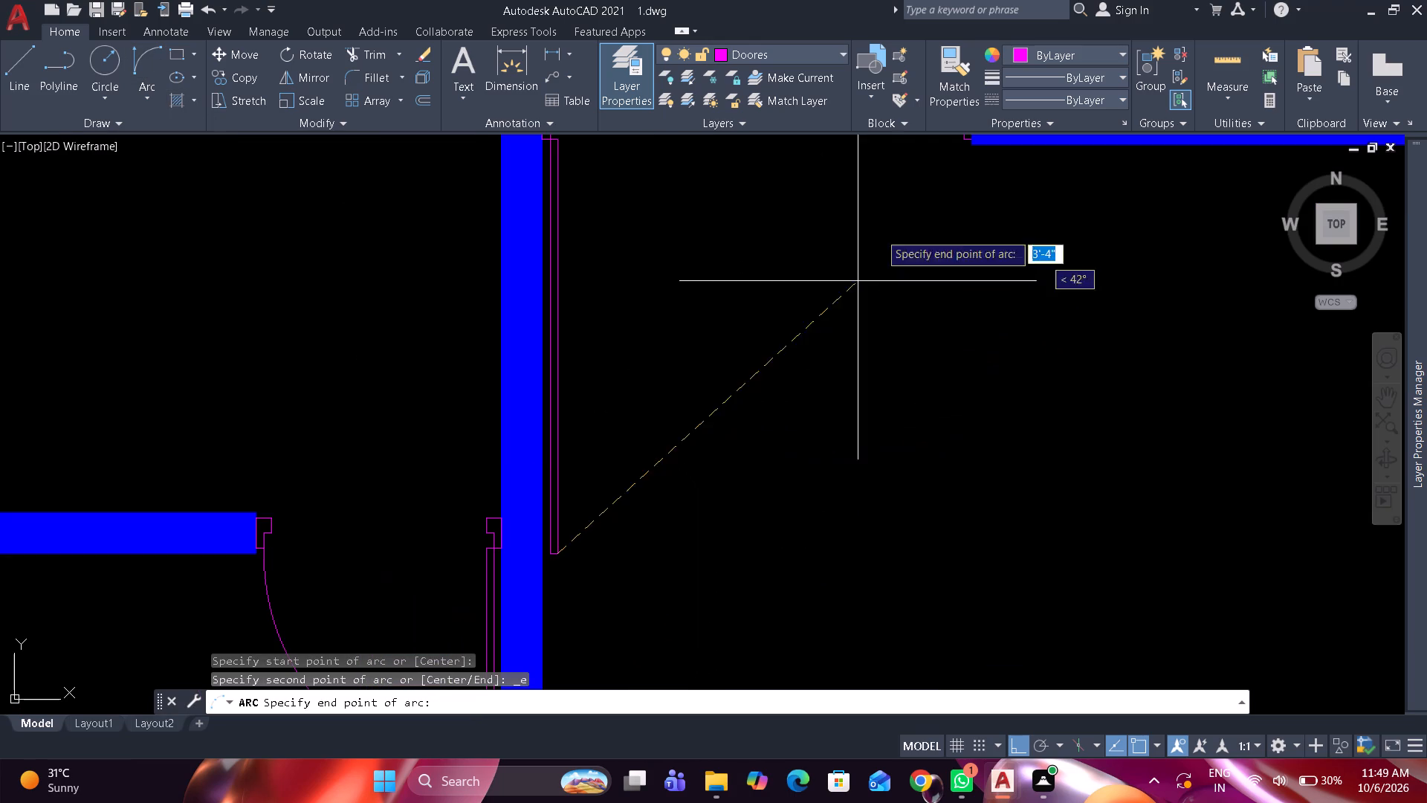
middle_drag(890, 233, 868, 307)
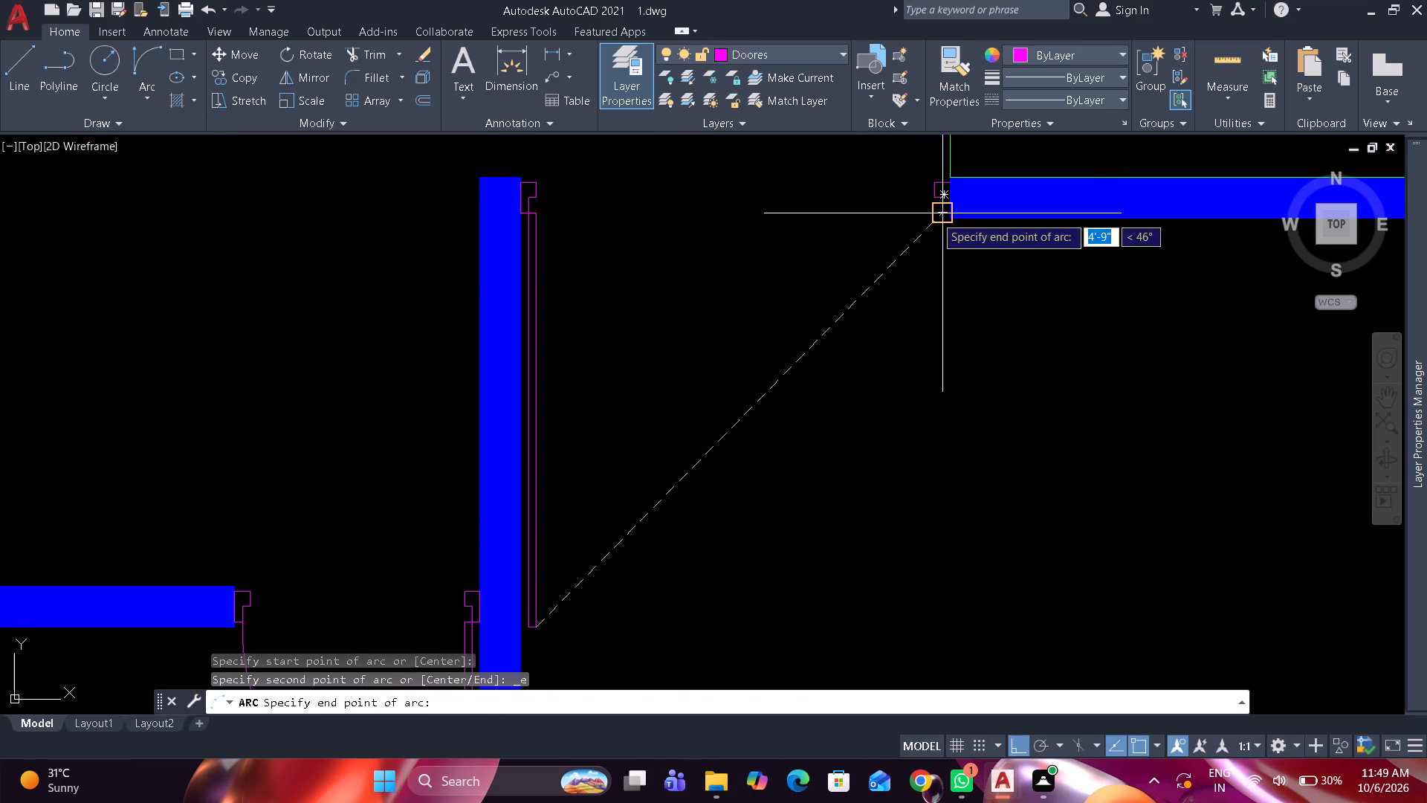
click(935, 216)
click(1014, 379)
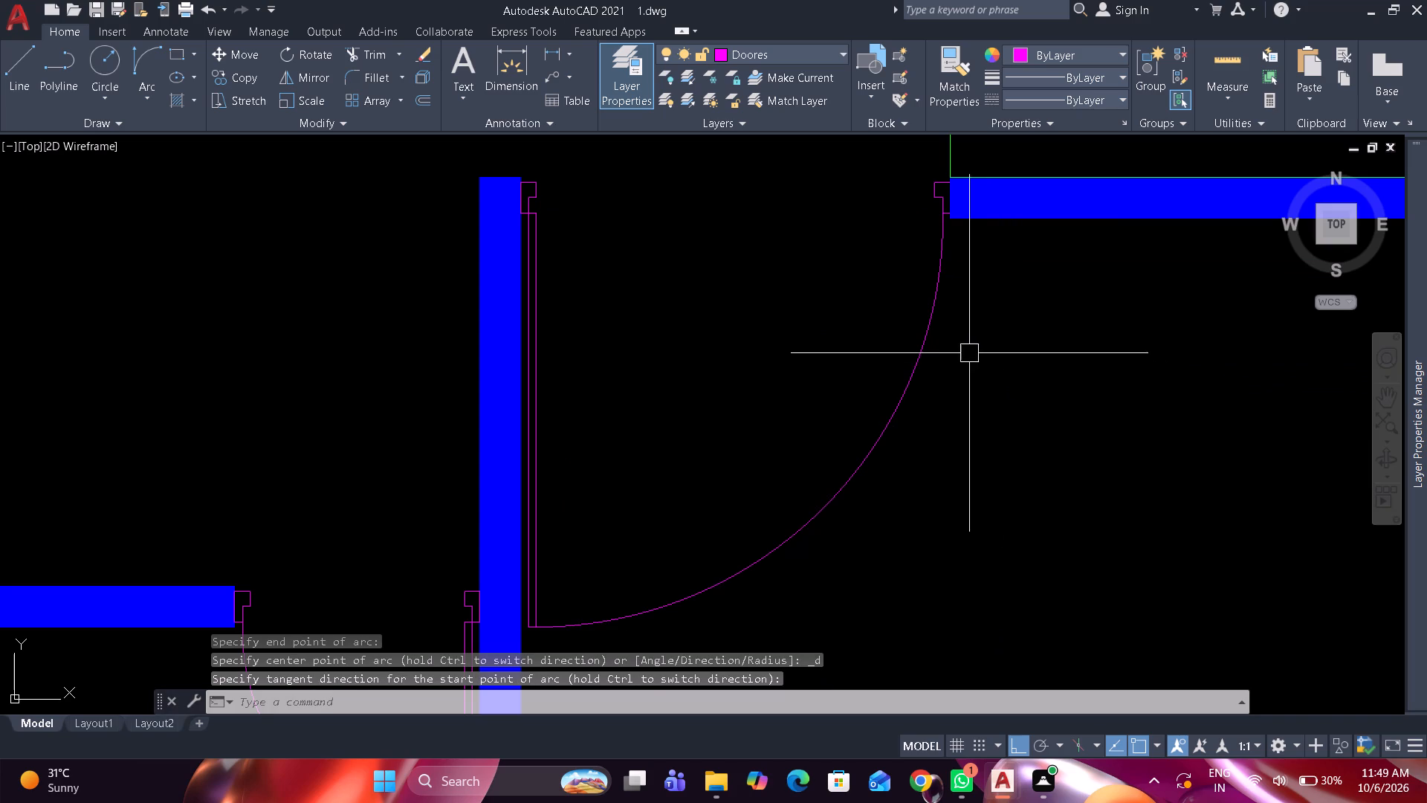
Copy the Verandah room label to the Drawing Room door beside it, with ortho off.
scroll(874, 343, down, 4)
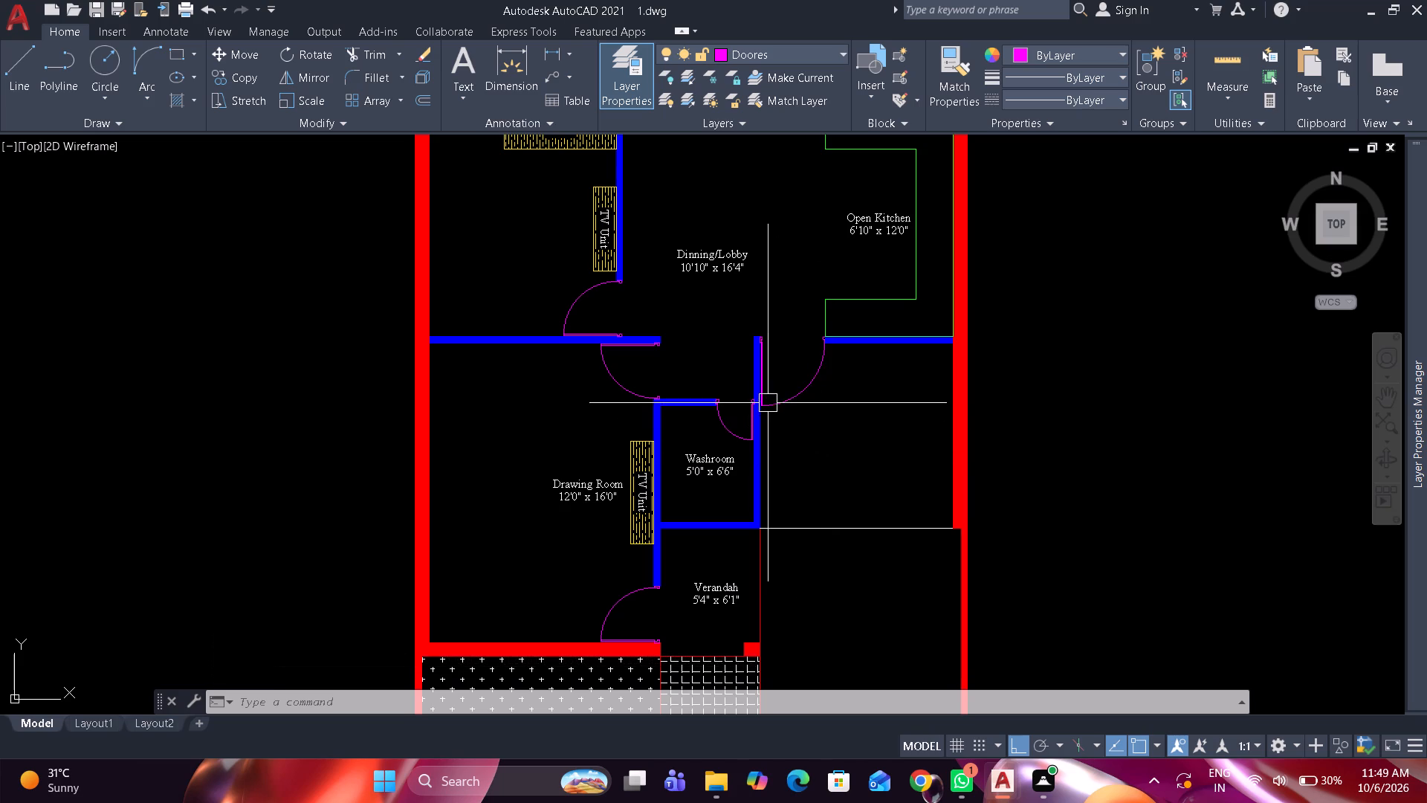
middle_drag(797, 498, 800, 410)
scroll(690, 535, up, 2)
click(731, 486)
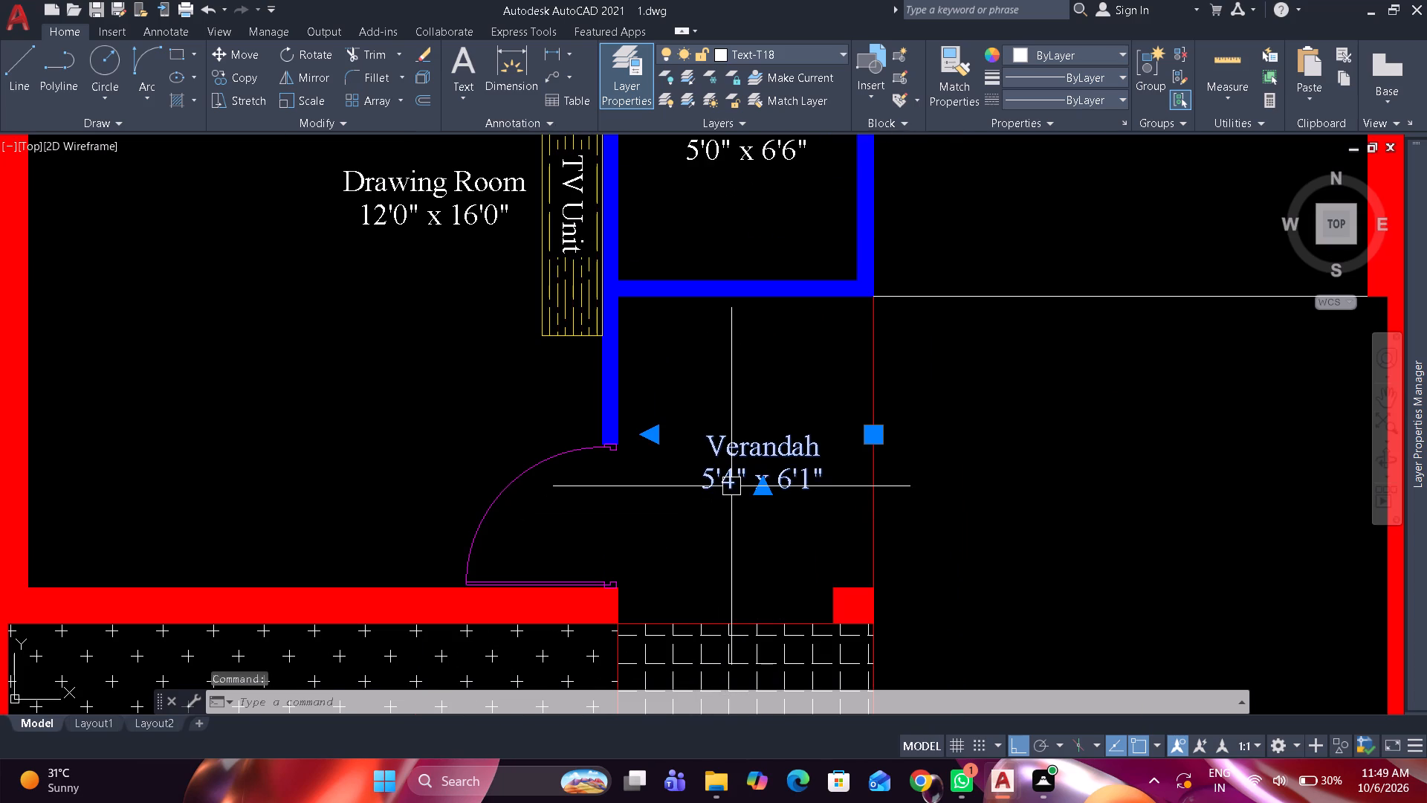
text(co)
key(space)
click(740, 462)
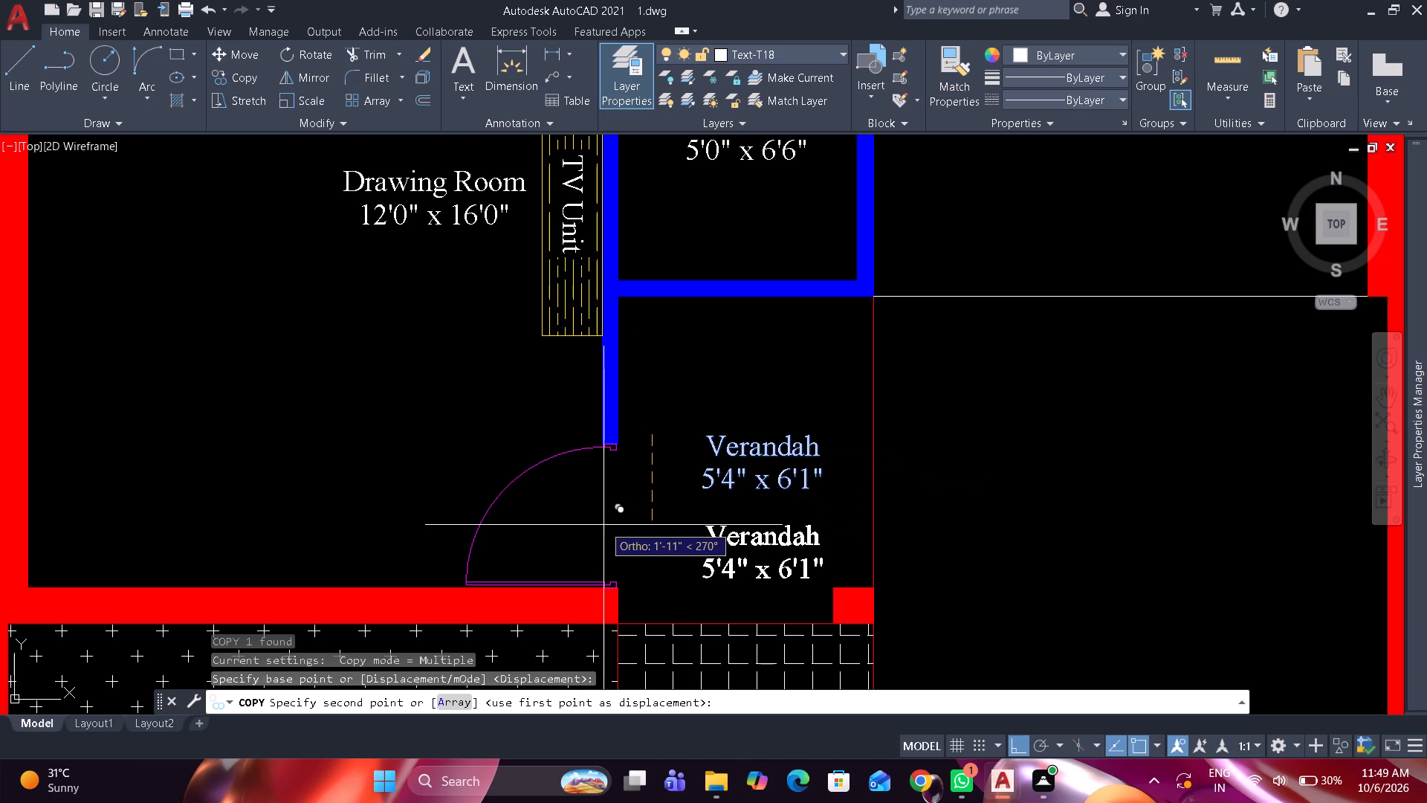
key(F8)
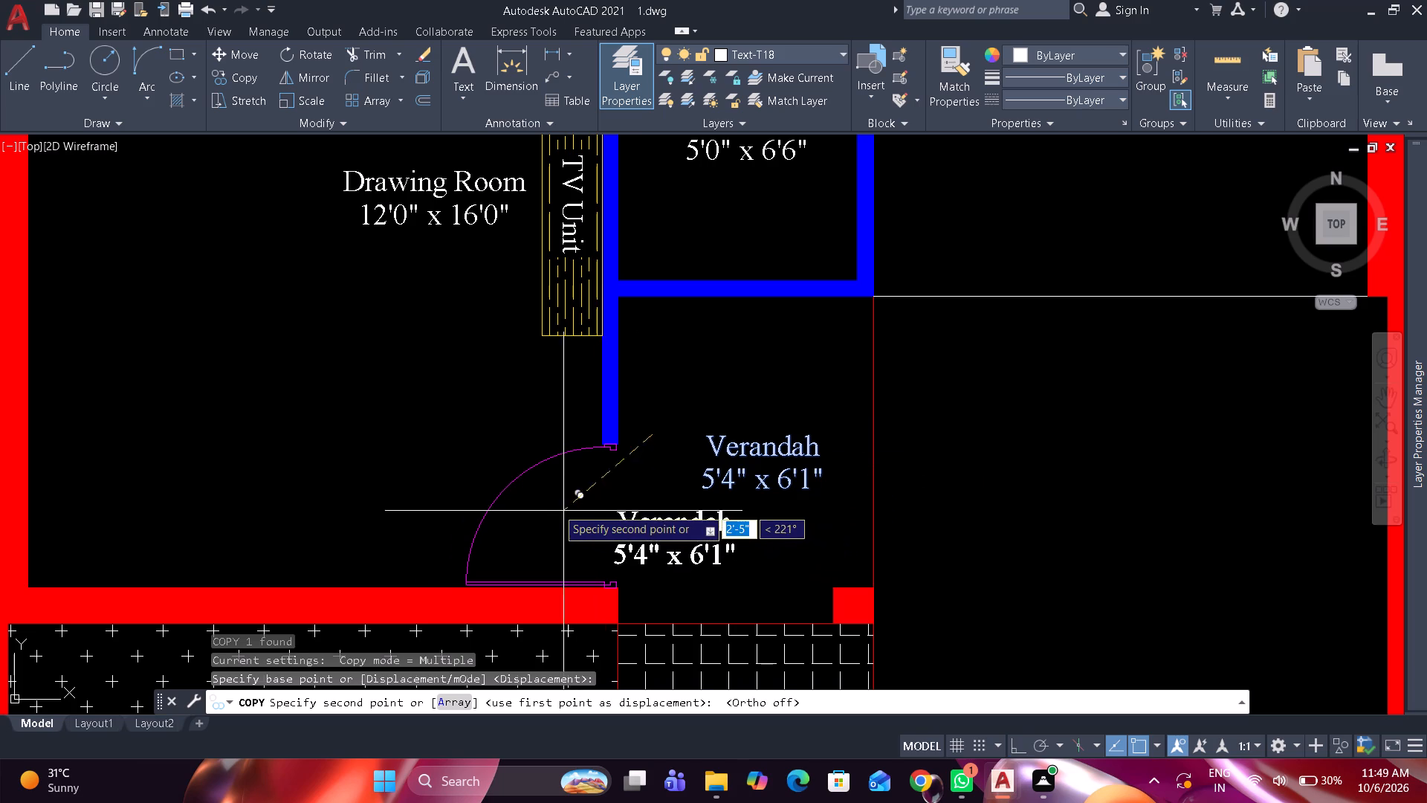
click(528, 502)
key(space)
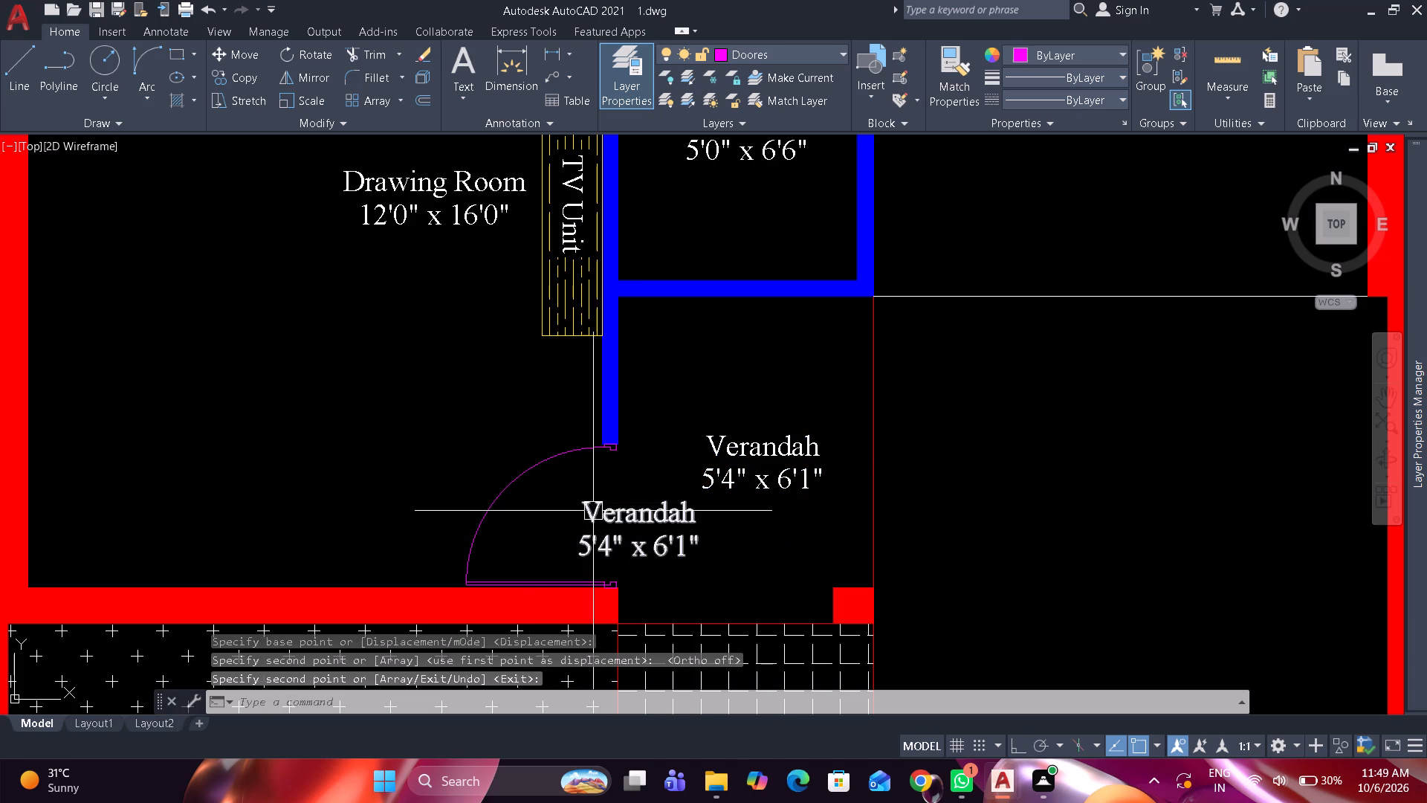
Change the copied label's text to D1.
double_click(594, 509)
key(ctrl+a)
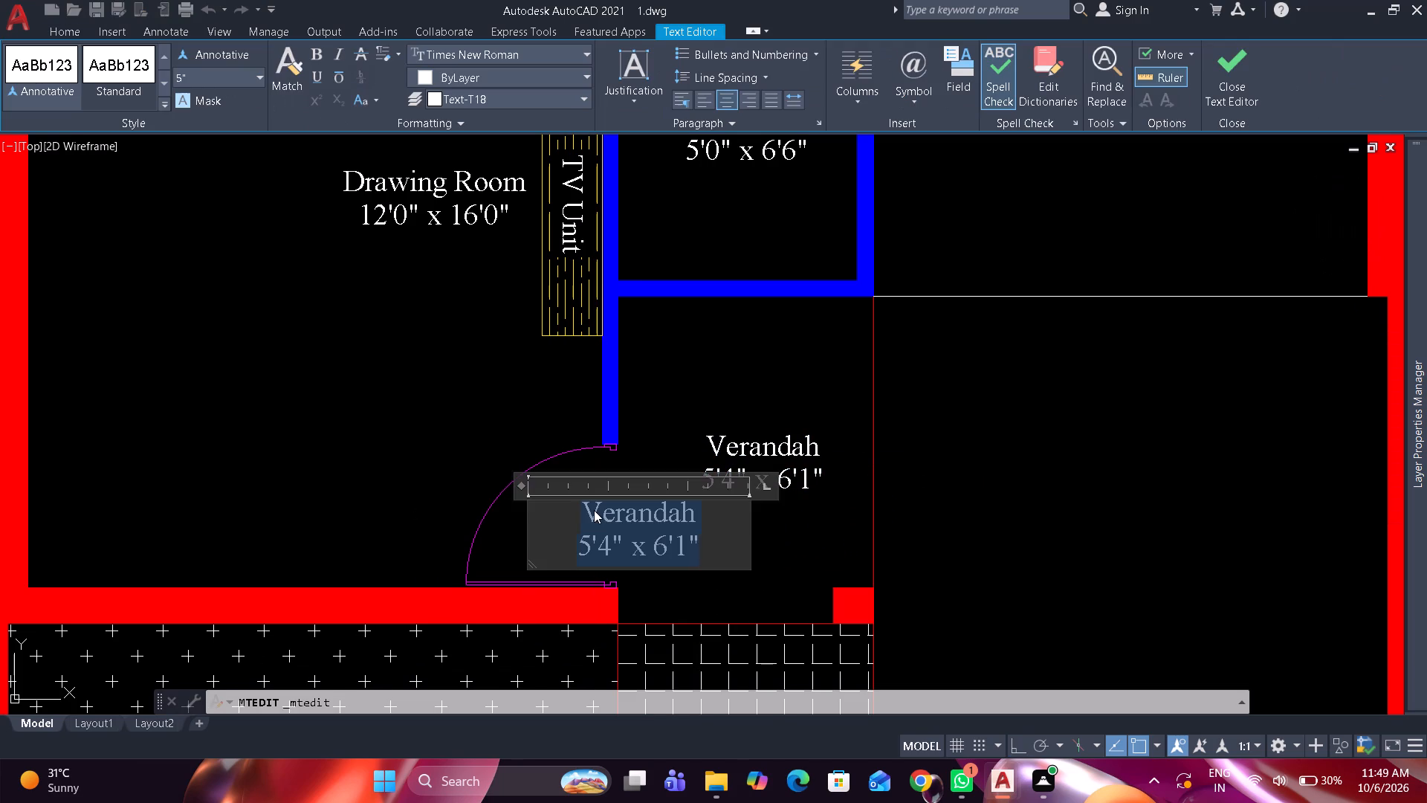
text(D1)
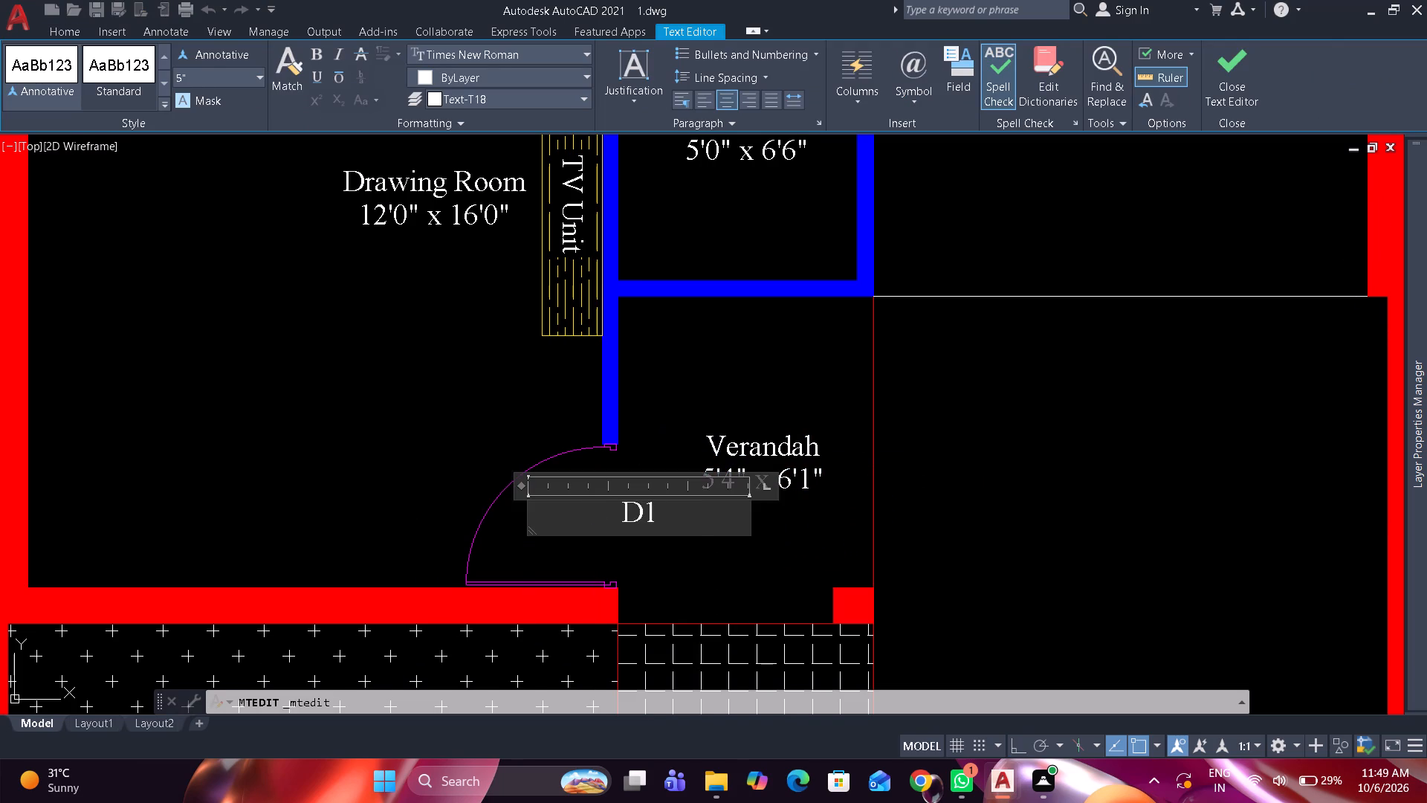
click(661, 419)
Finish editing the D1 label and move it into the door opening between the Drawing Room and Verandah.
click(620, 506)
scroll(624, 513, up, 2)
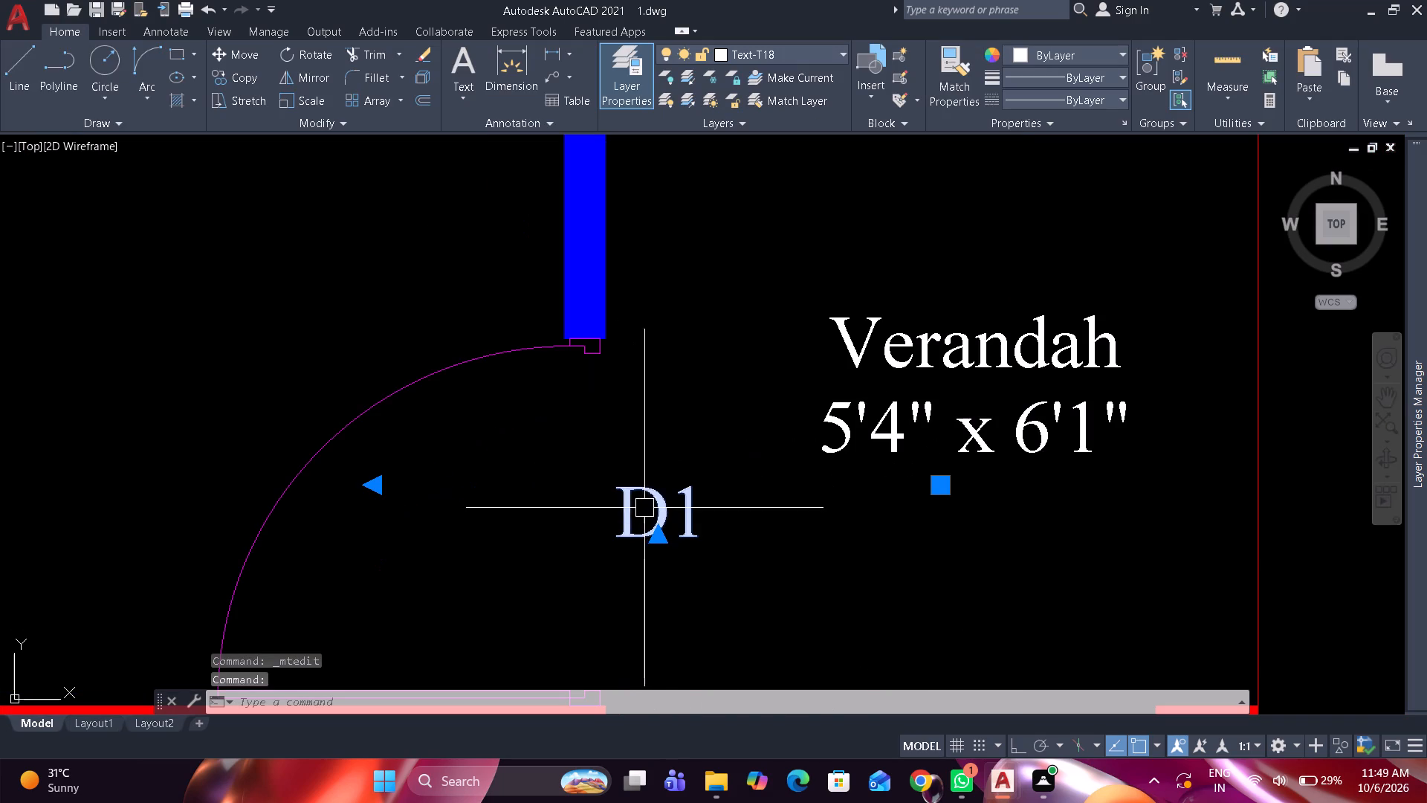
drag(657, 501, 592, 526)
scroll(605, 487, down, 2)
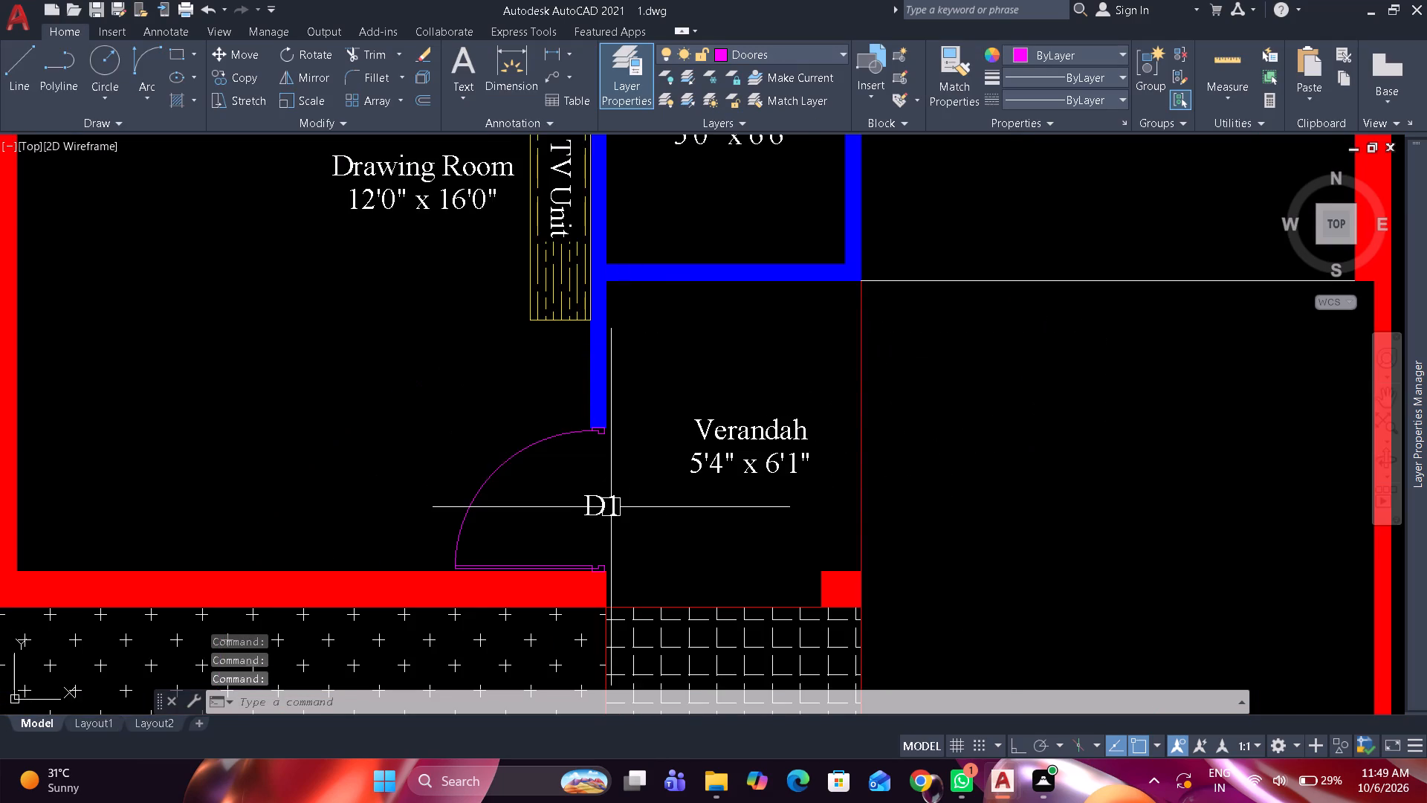
scroll(611, 508, up, 1)
middle_drag(612, 497, 641, 396)
scroll(641, 396, up, 1)
click(641, 396)
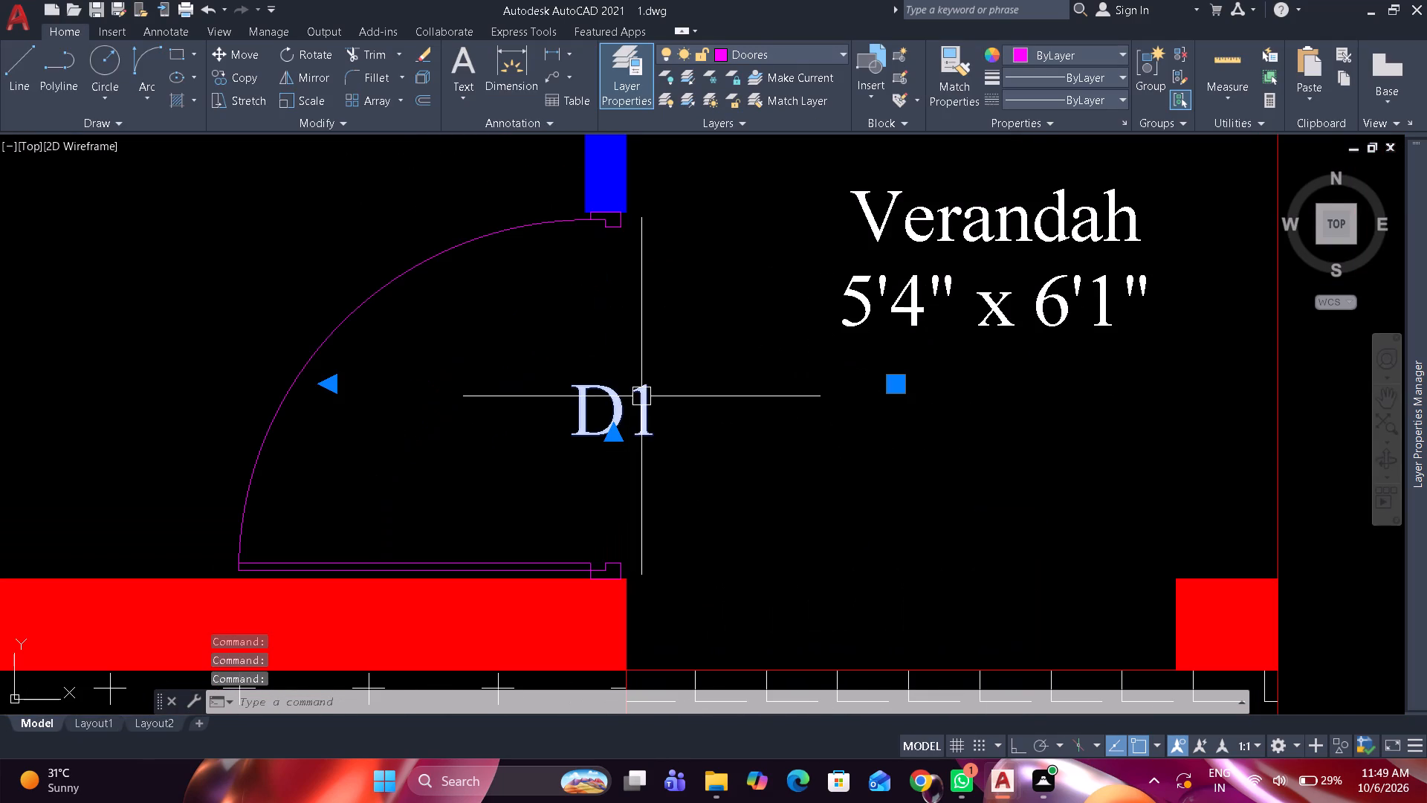
drag(643, 399, 644, 380)
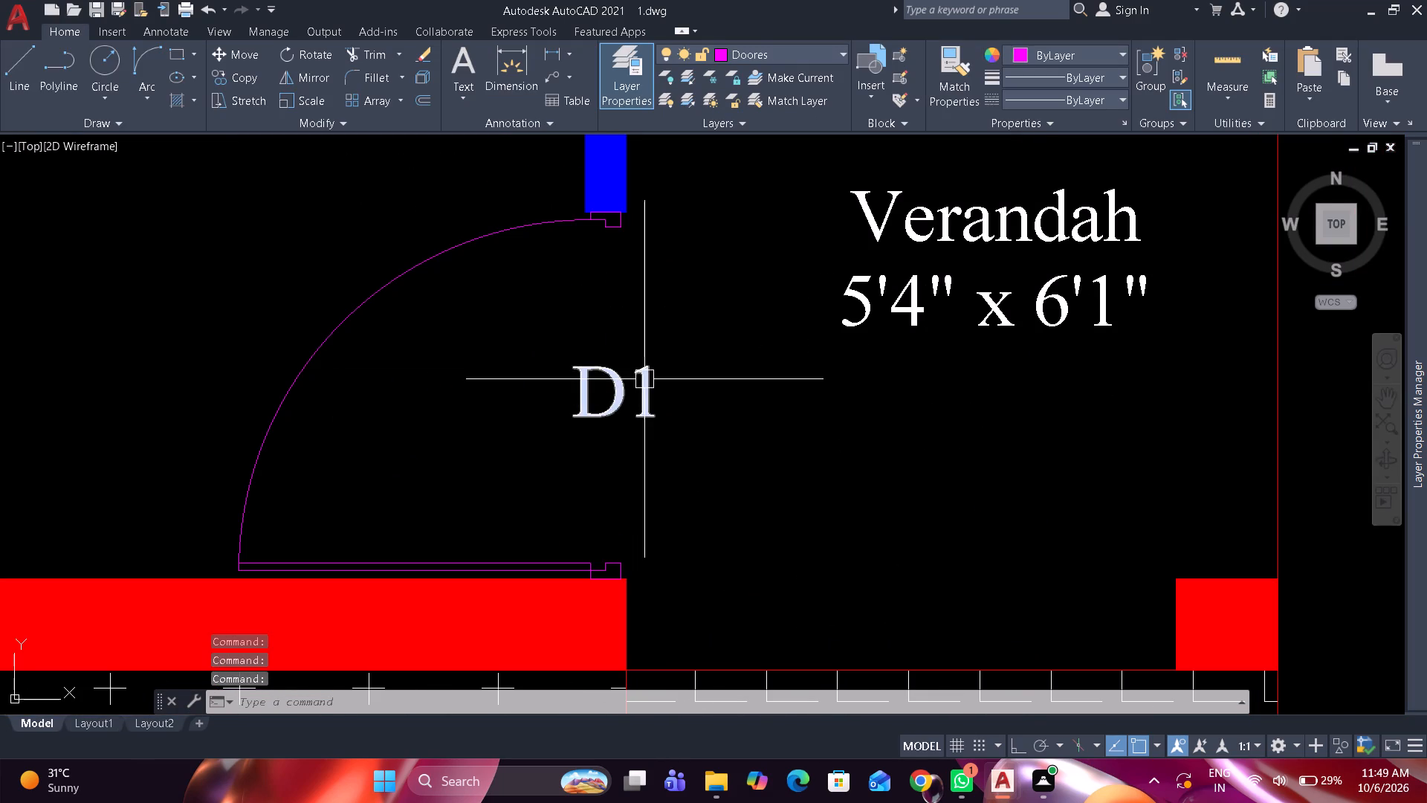
Narrow the D1 label's text frame and reposition the label in the Drawing Room door opening.
click(644, 379)
drag(327, 367, 348, 367)
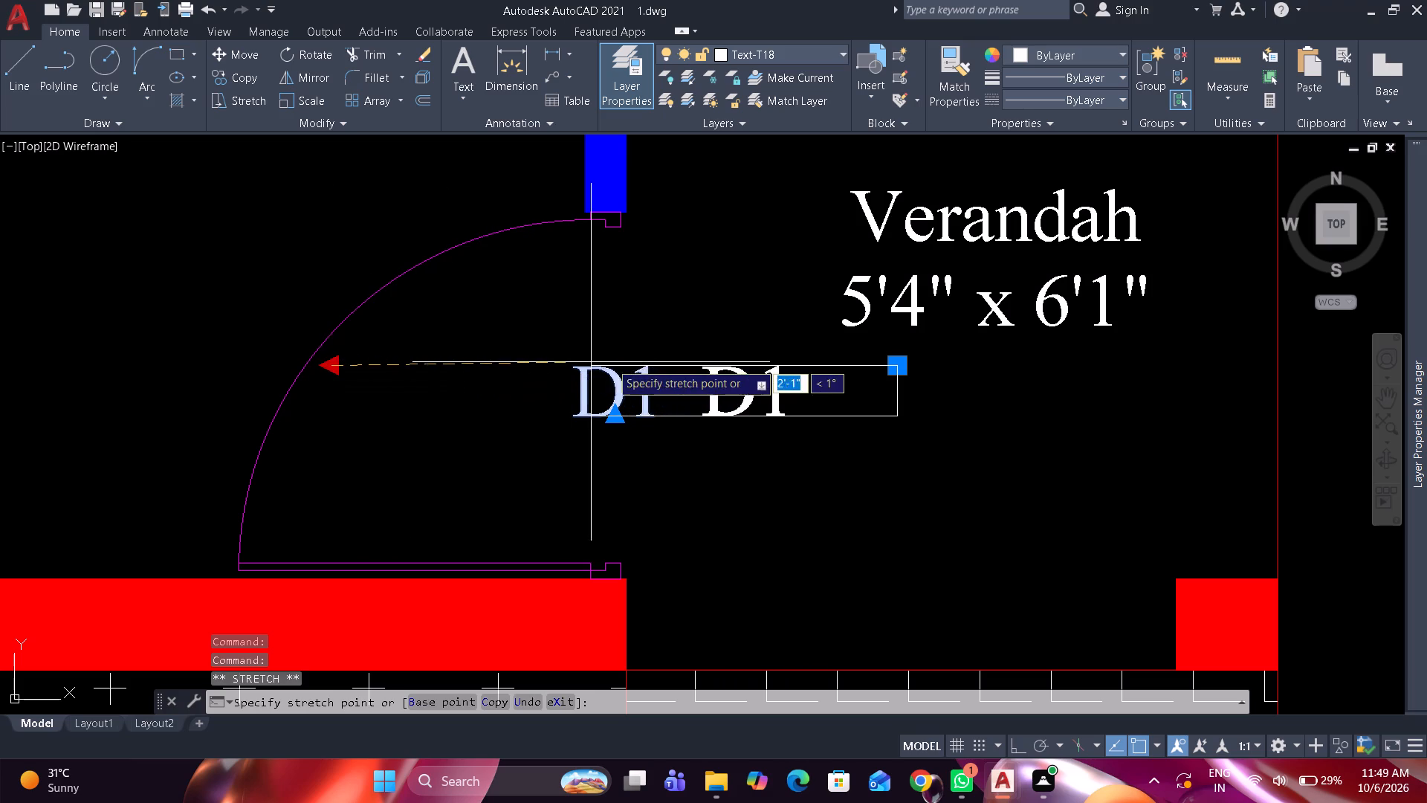
click(737, 362)
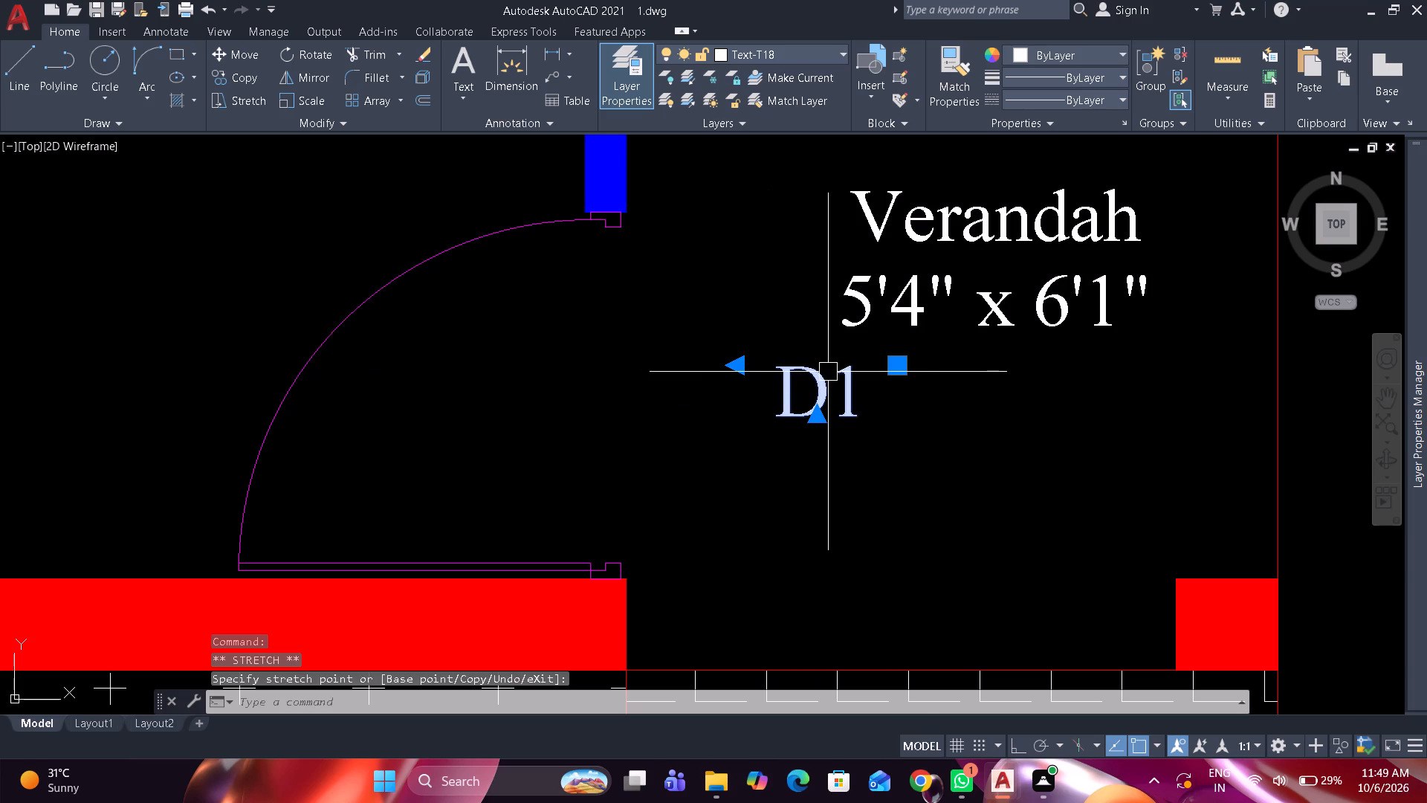
drag(902, 363, 896, 363)
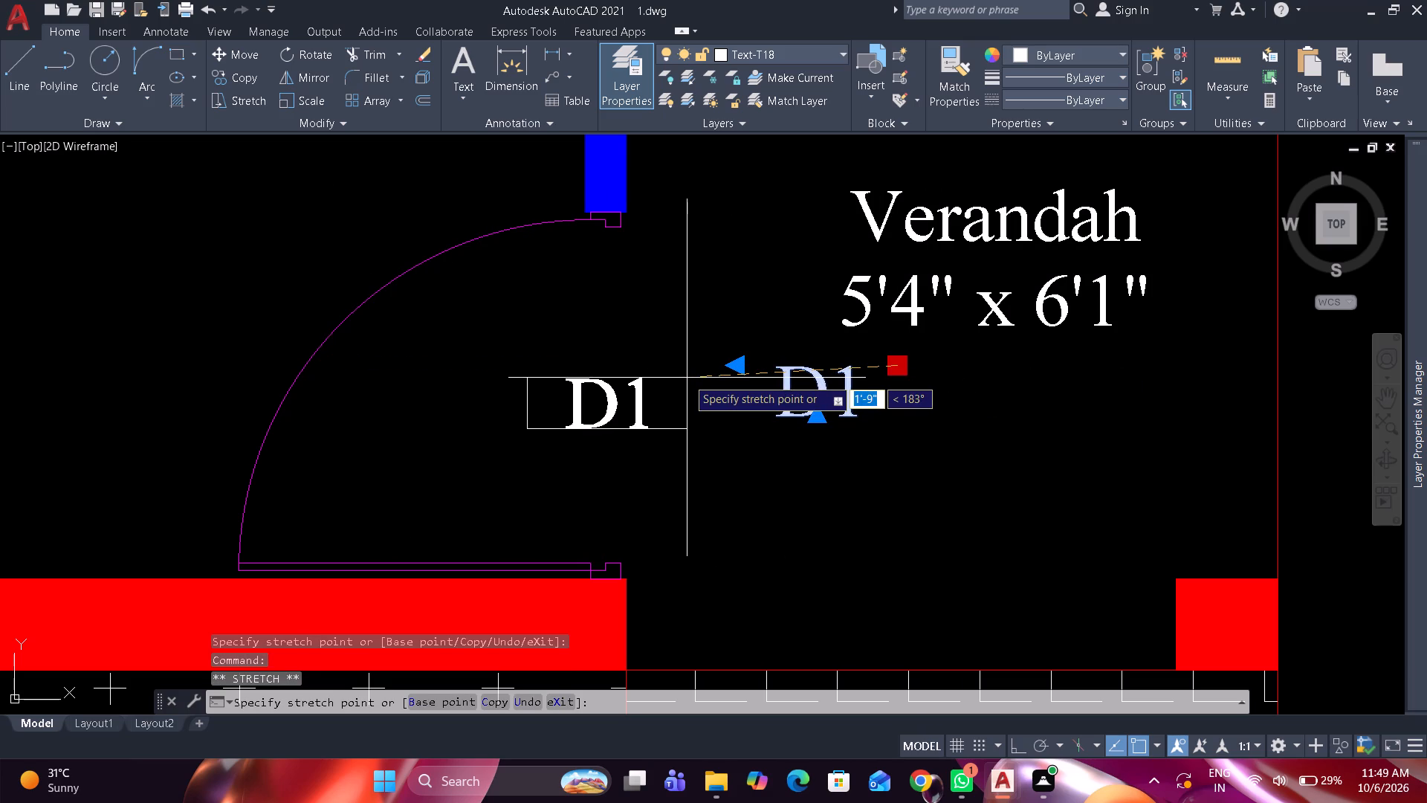
click(687, 378)
key(Escape)
Copy the D1 label straight up to the Drawing Room's inner door above the Washroom wall, with ortho on.
click(623, 403)
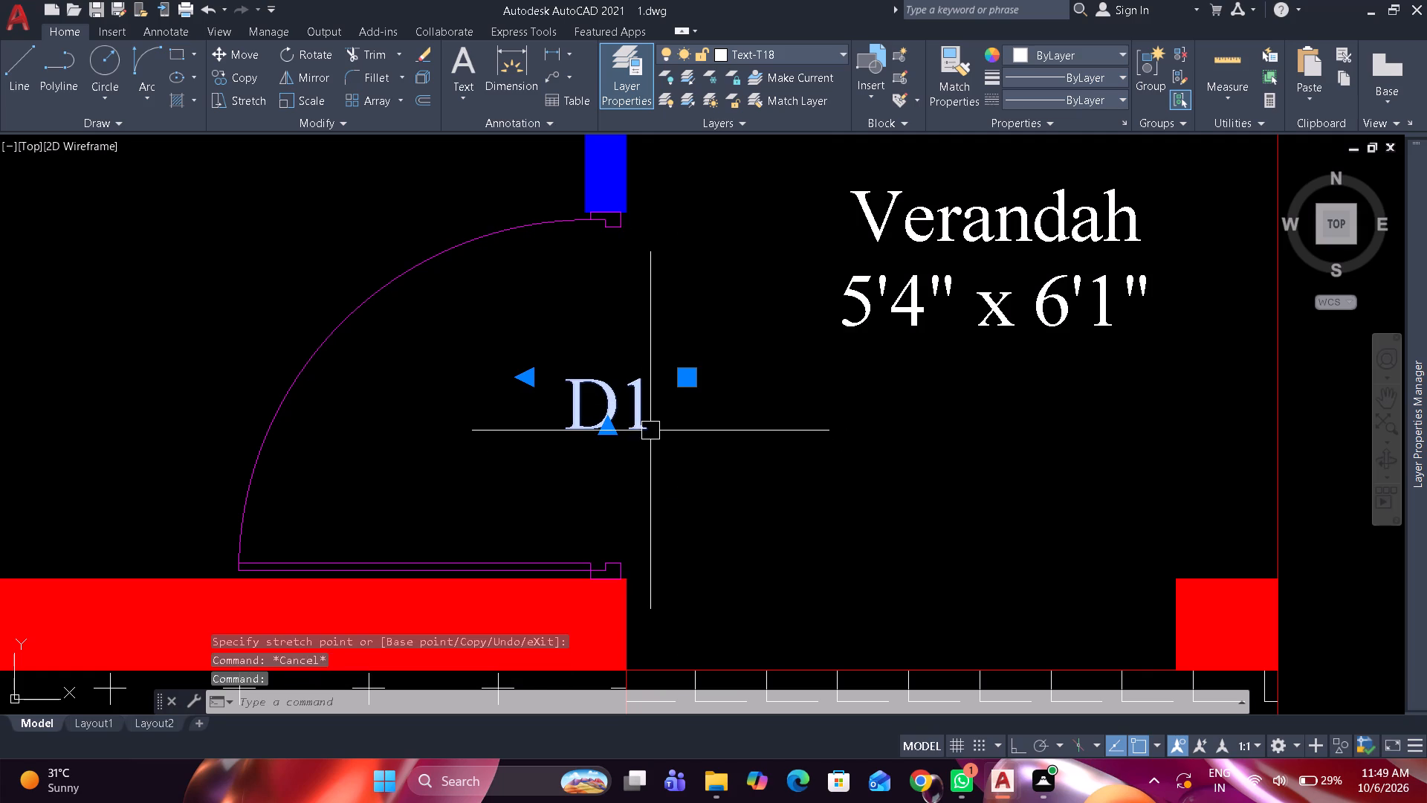
text(co)
key(space)
click(595, 410)
scroll(611, 378, down, 5)
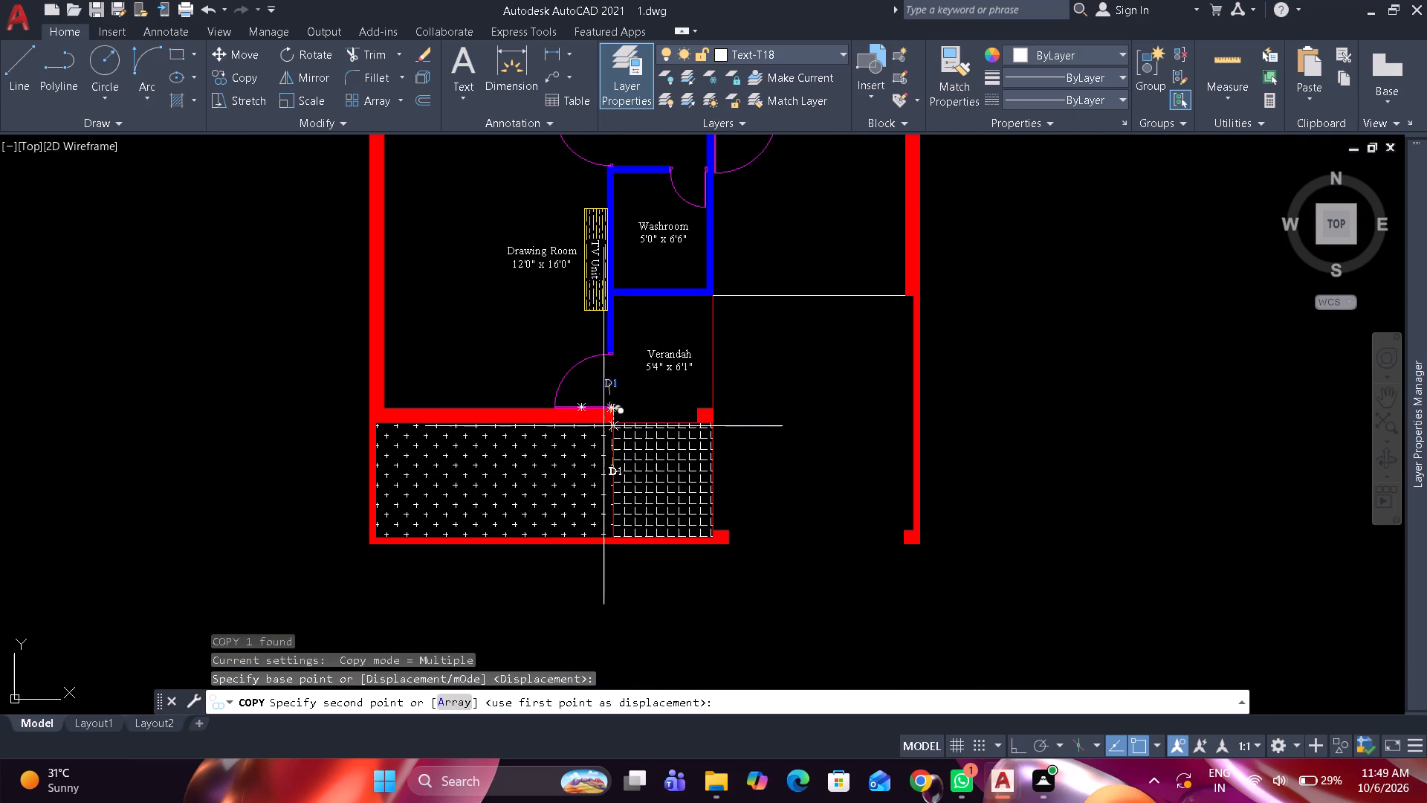
middle_drag(621, 374, 603, 514)
scroll(598, 315, up, 1)
scroll(695, 283, up, 1)
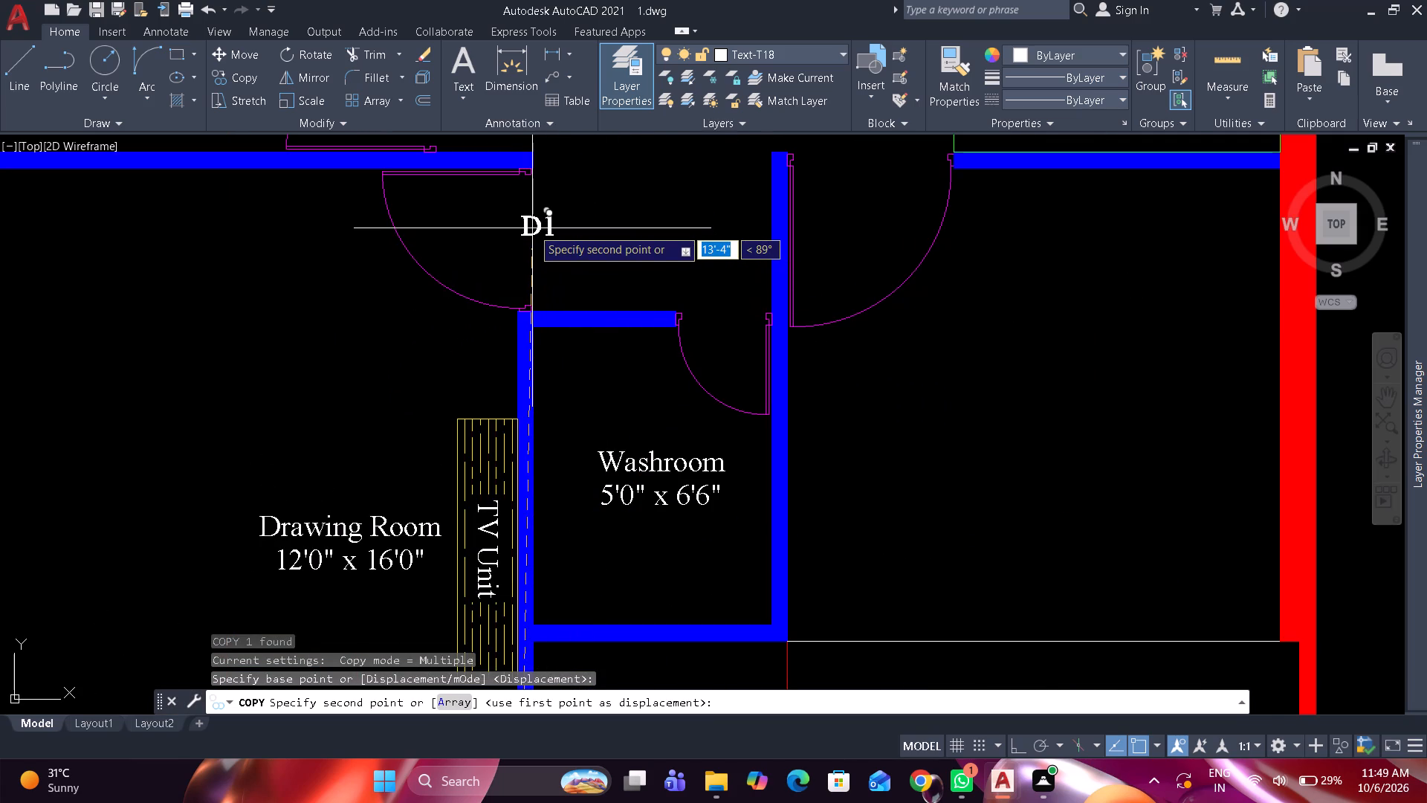
key(F8)
scroll(530, 247, up, 1)
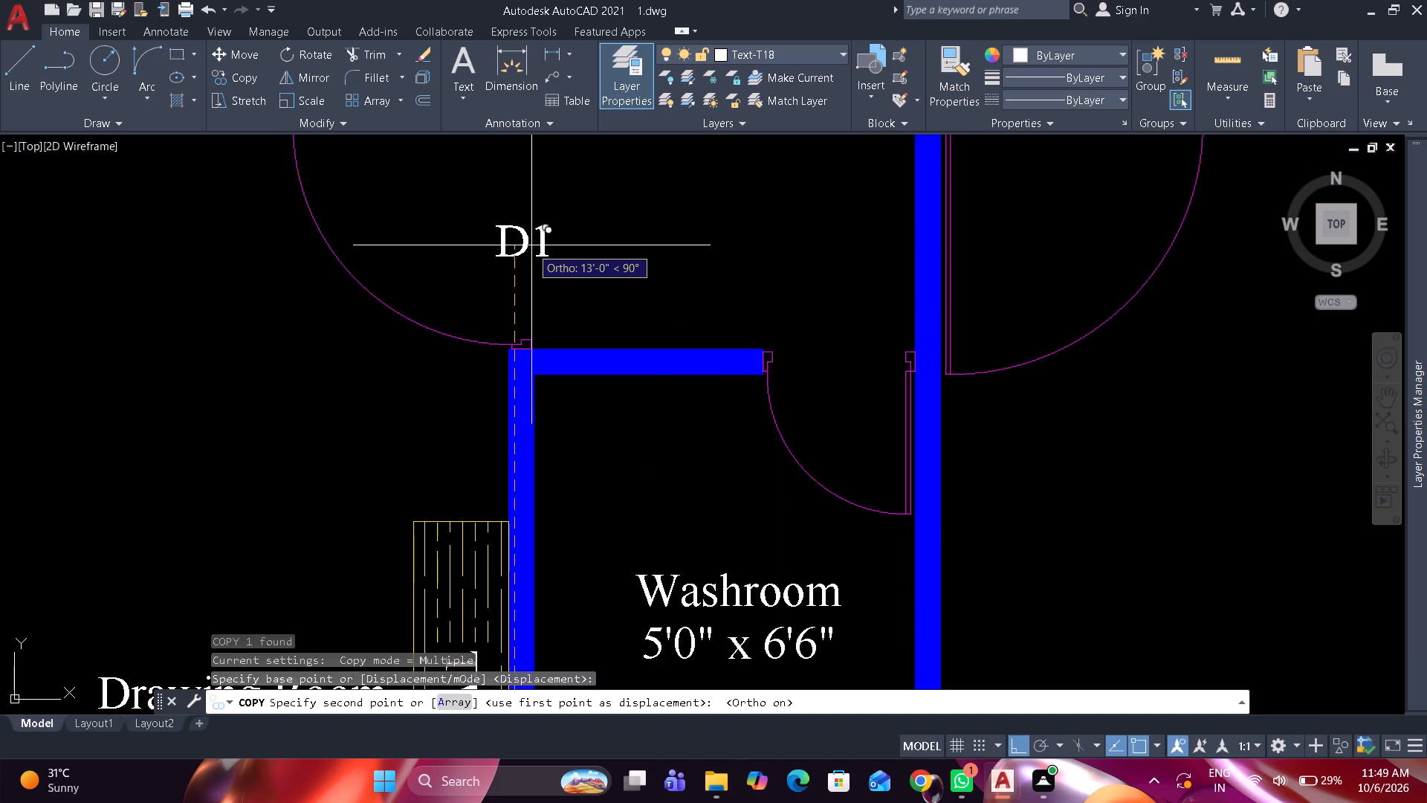
middle_drag(535, 248, 572, 327)
click(578, 315)
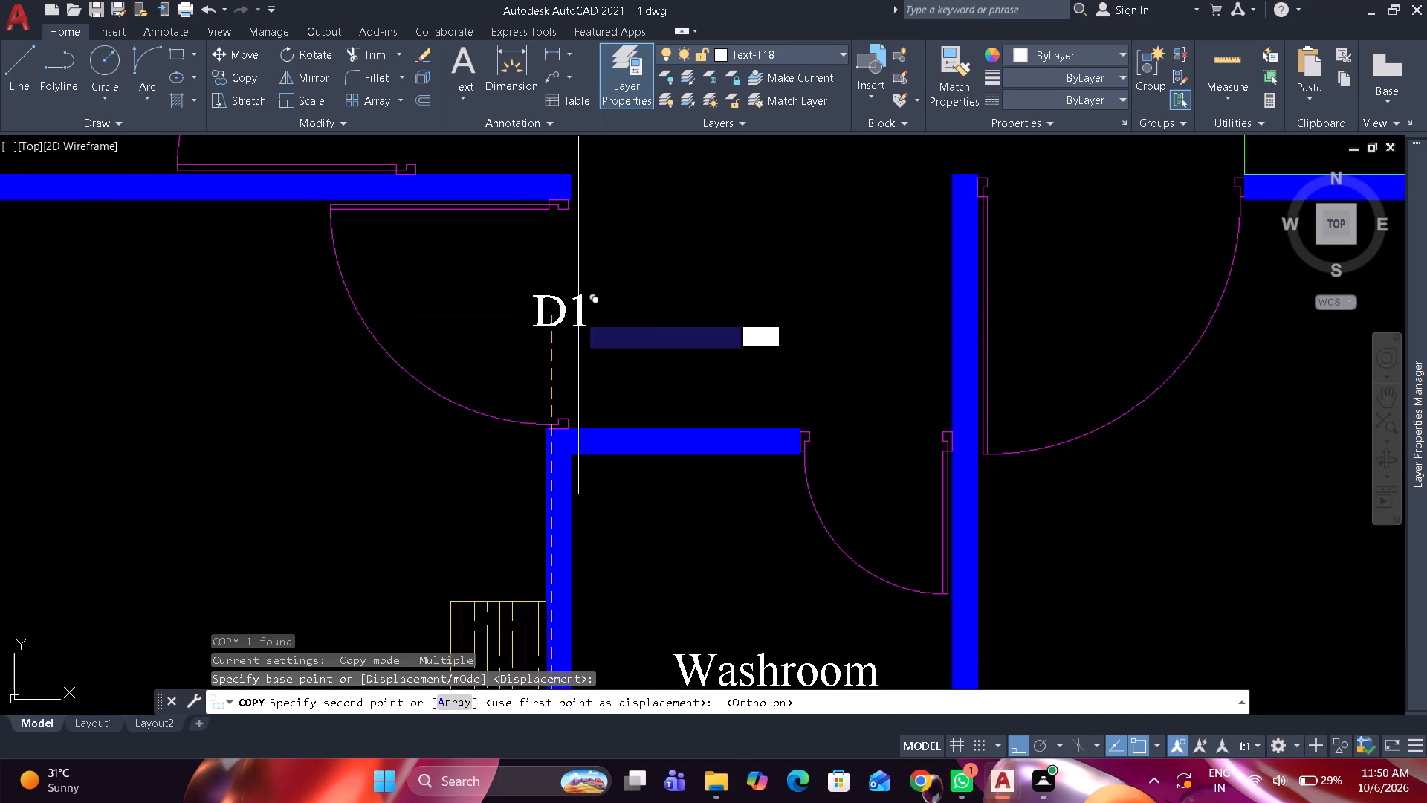
key(space)
Change the copied label at the Drawing Room's inner door to D2.
double_click(580, 311)
click(583, 313)
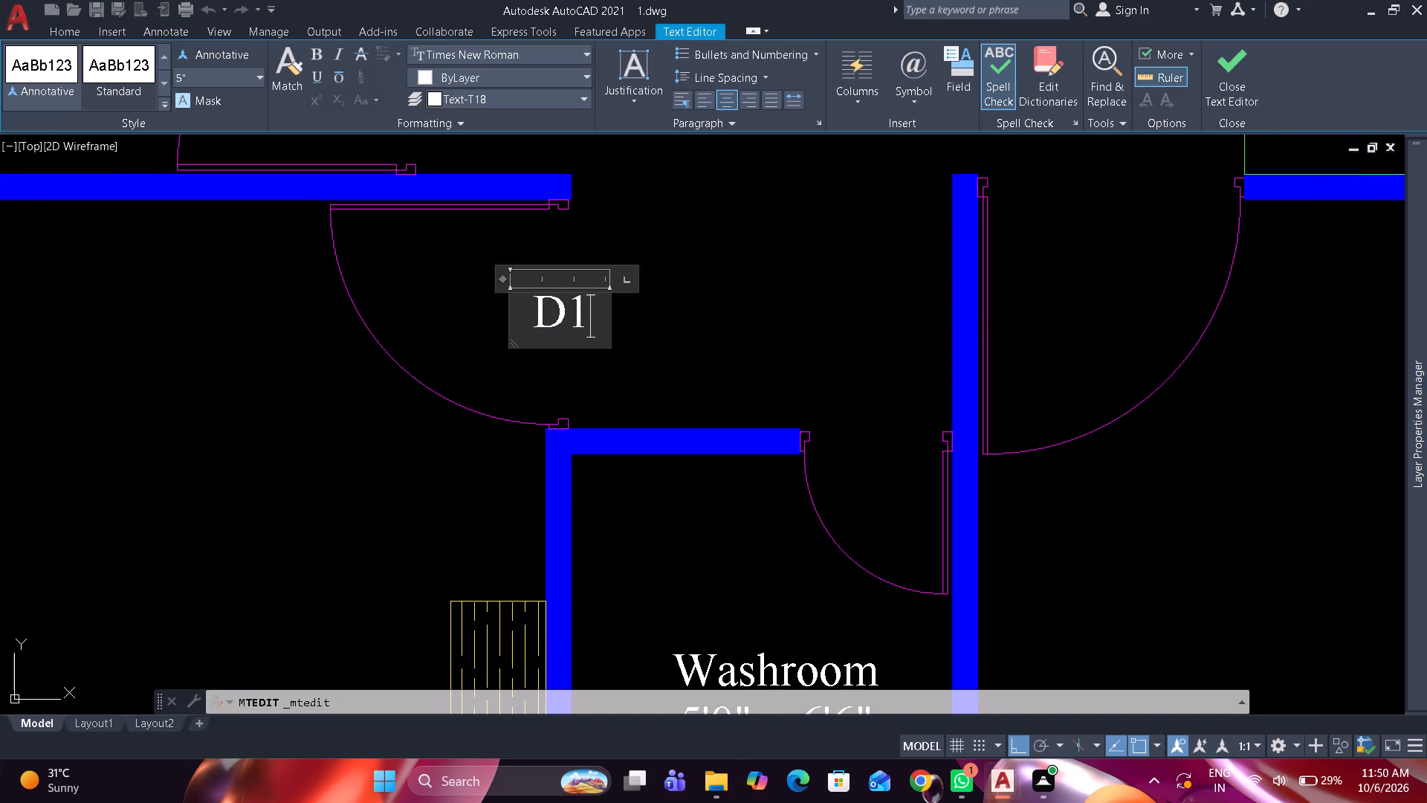
key(BackSpace)
key(2)
click(678, 291)
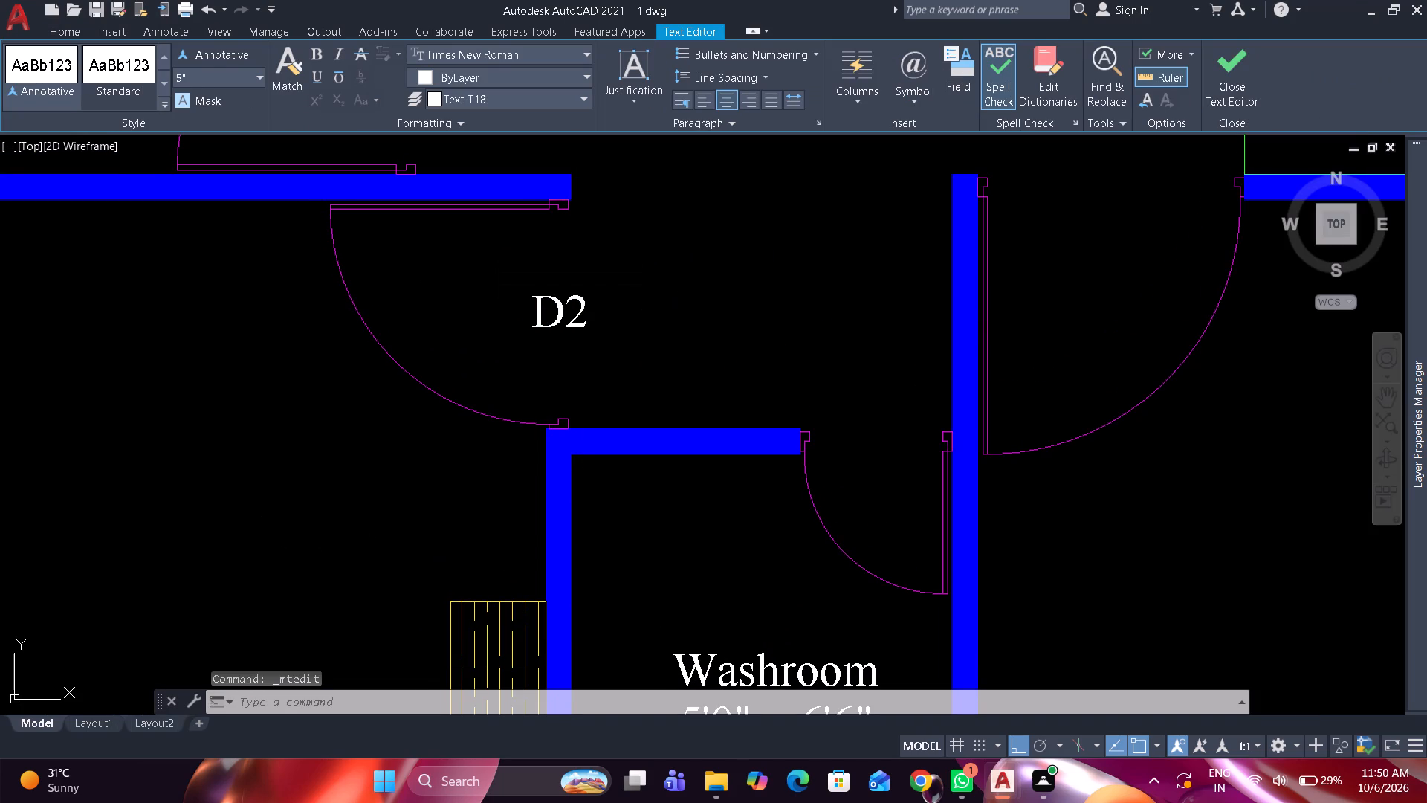
Copy the D2 label to the Washroom door opening, with ortho off.
click(563, 320)
text(co)
key(space)
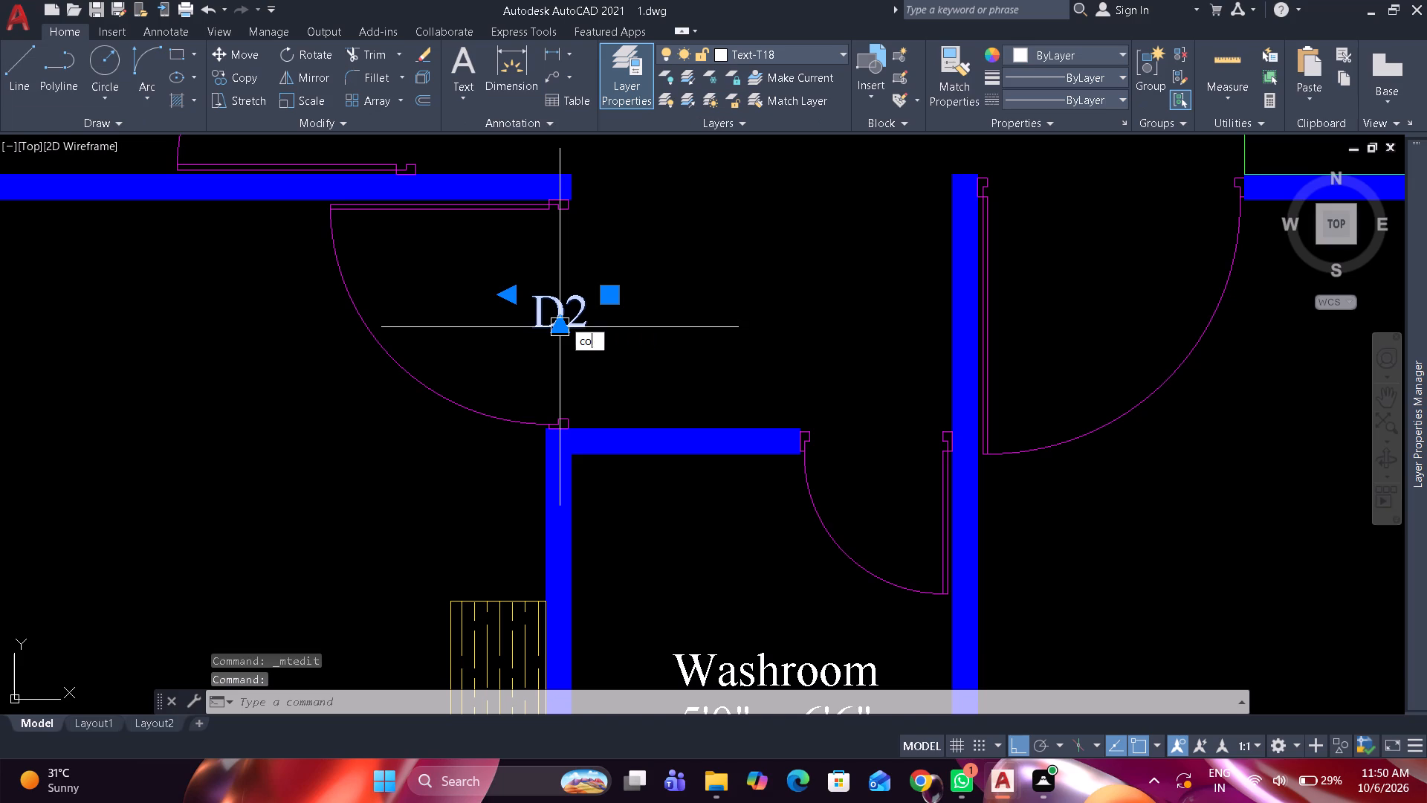
click(561, 320)
key(F8)
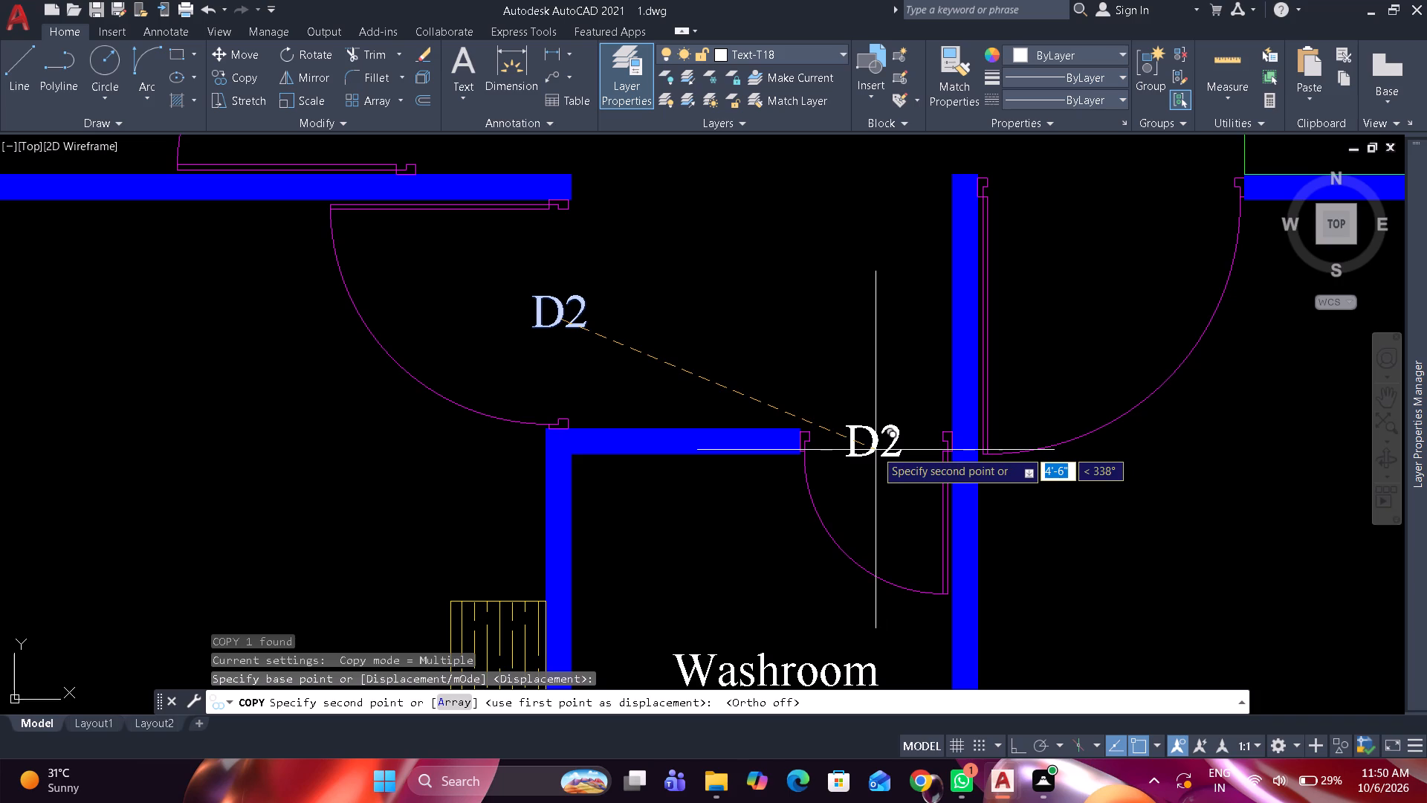
click(876, 450)
key(space)
Change the copied label at the Washroom door to D3.
double_click(877, 446)
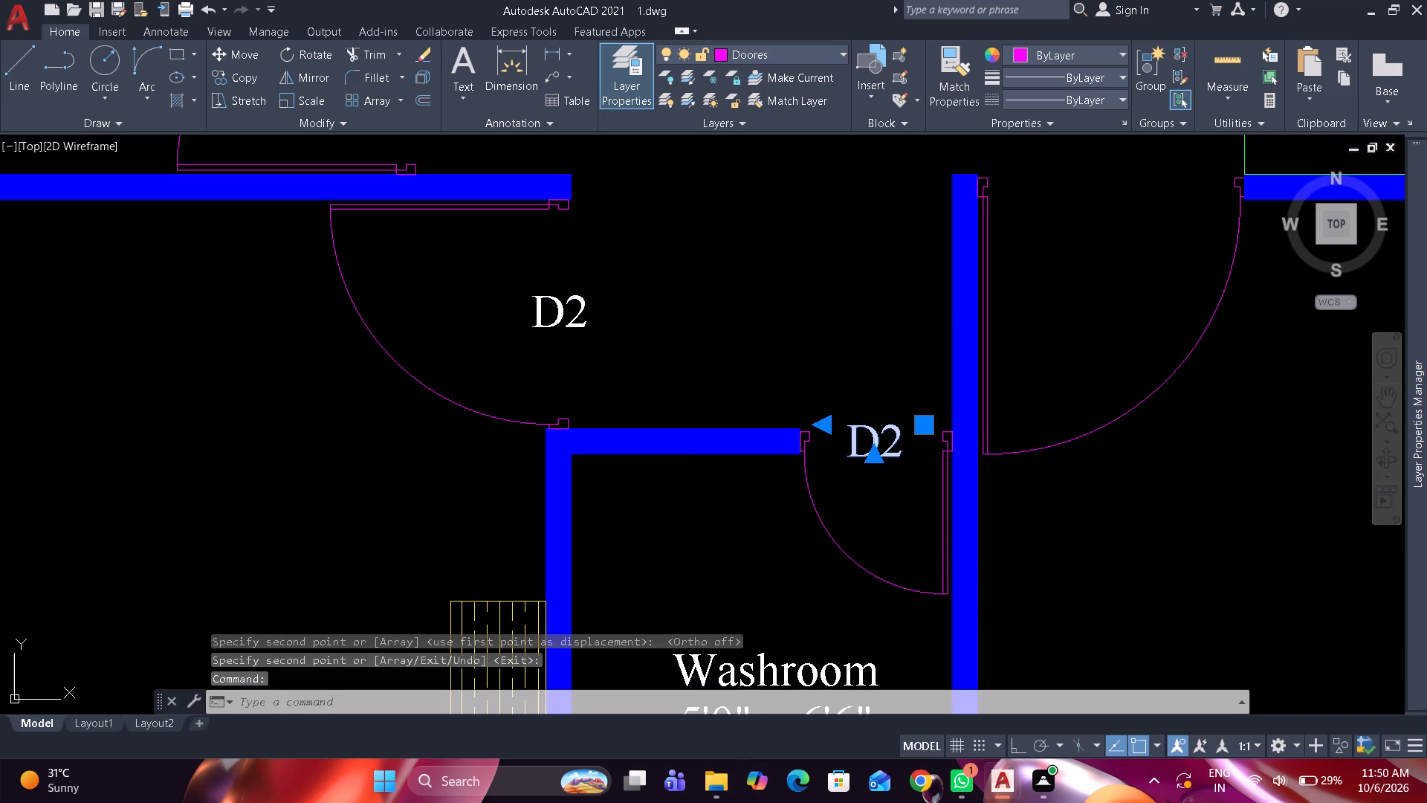
click(902, 443)
key(BackSpace)
key(3)
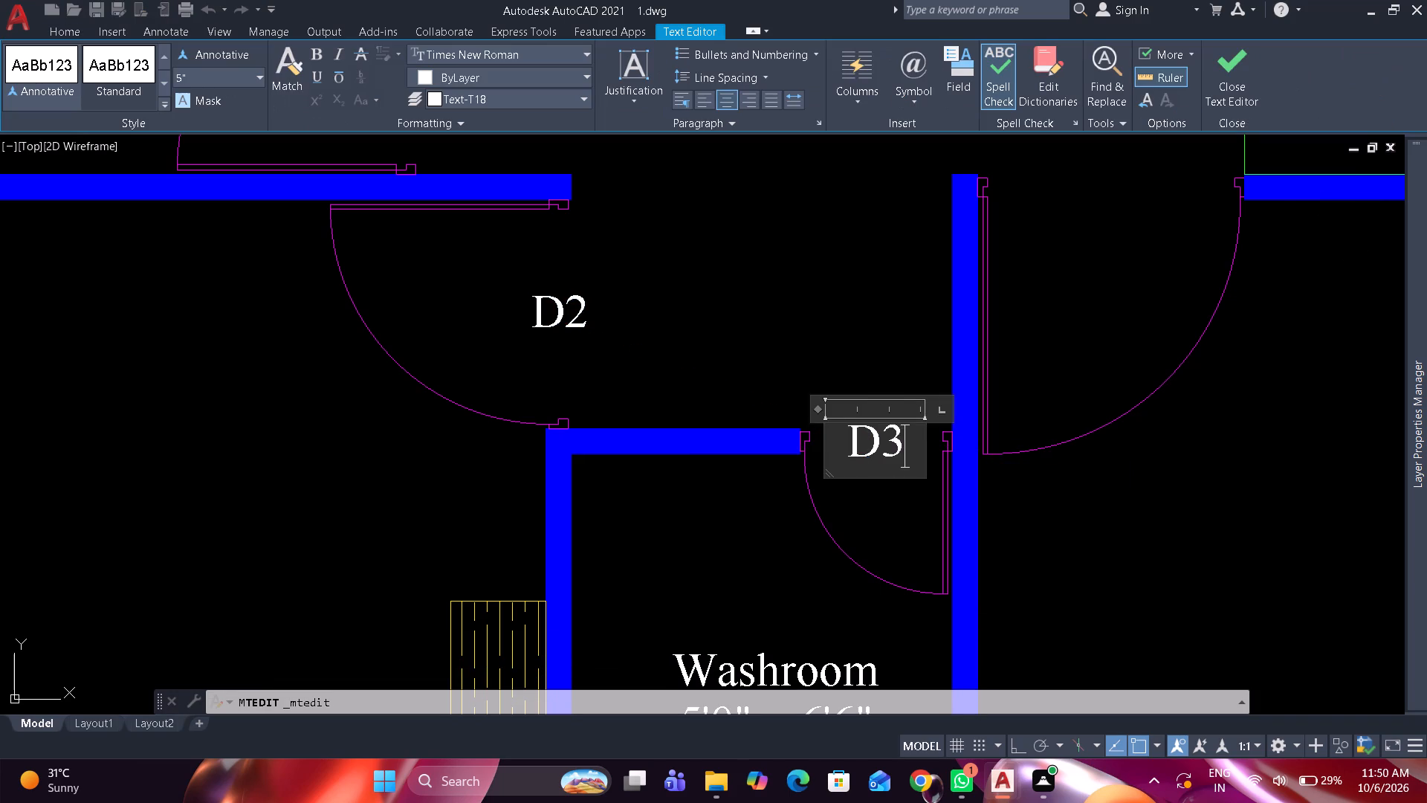
click(863, 355)
Copy the D3 label to the door opening between the Washroom wall and the Open Kitchen wall.
click(869, 443)
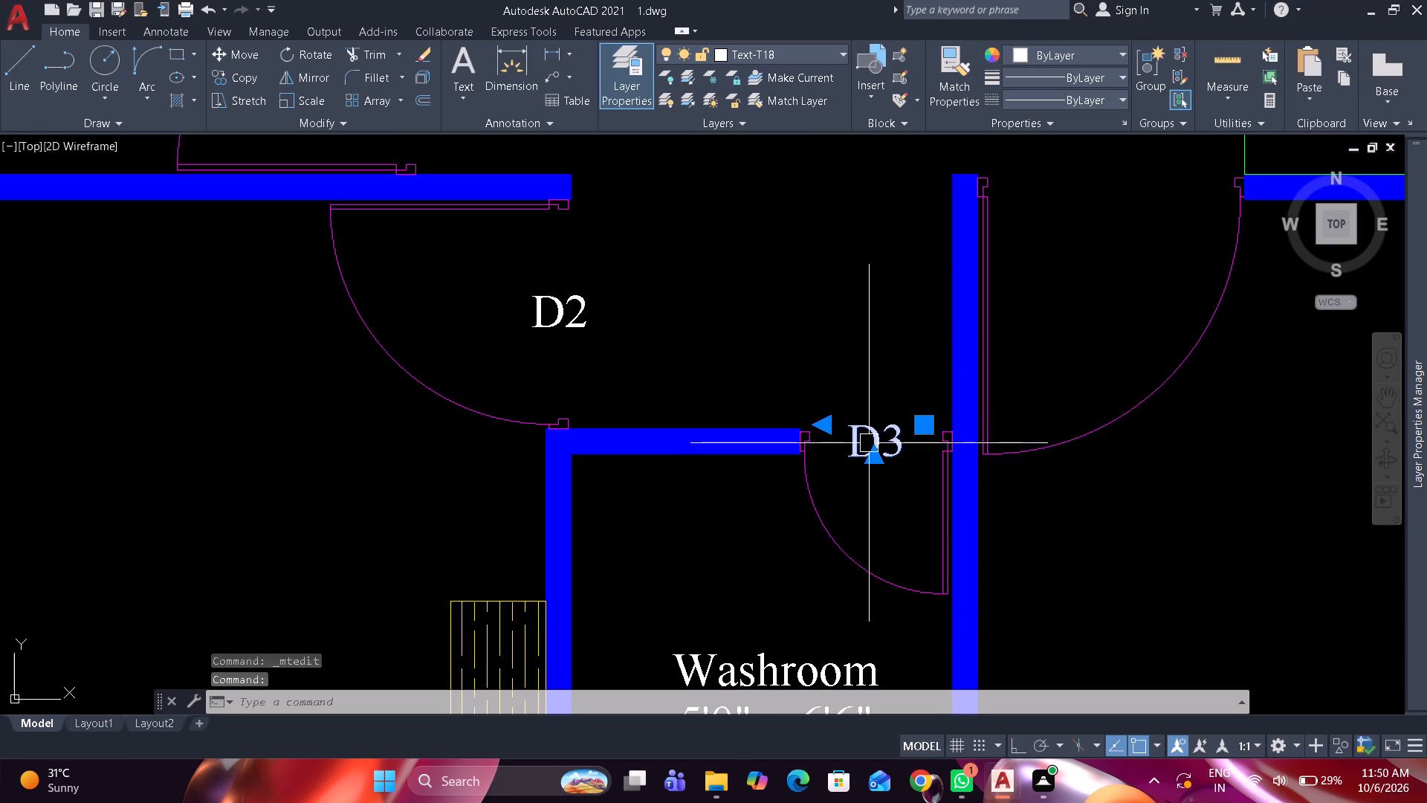
text(co)
key(space)
drag(881, 438, 890, 422)
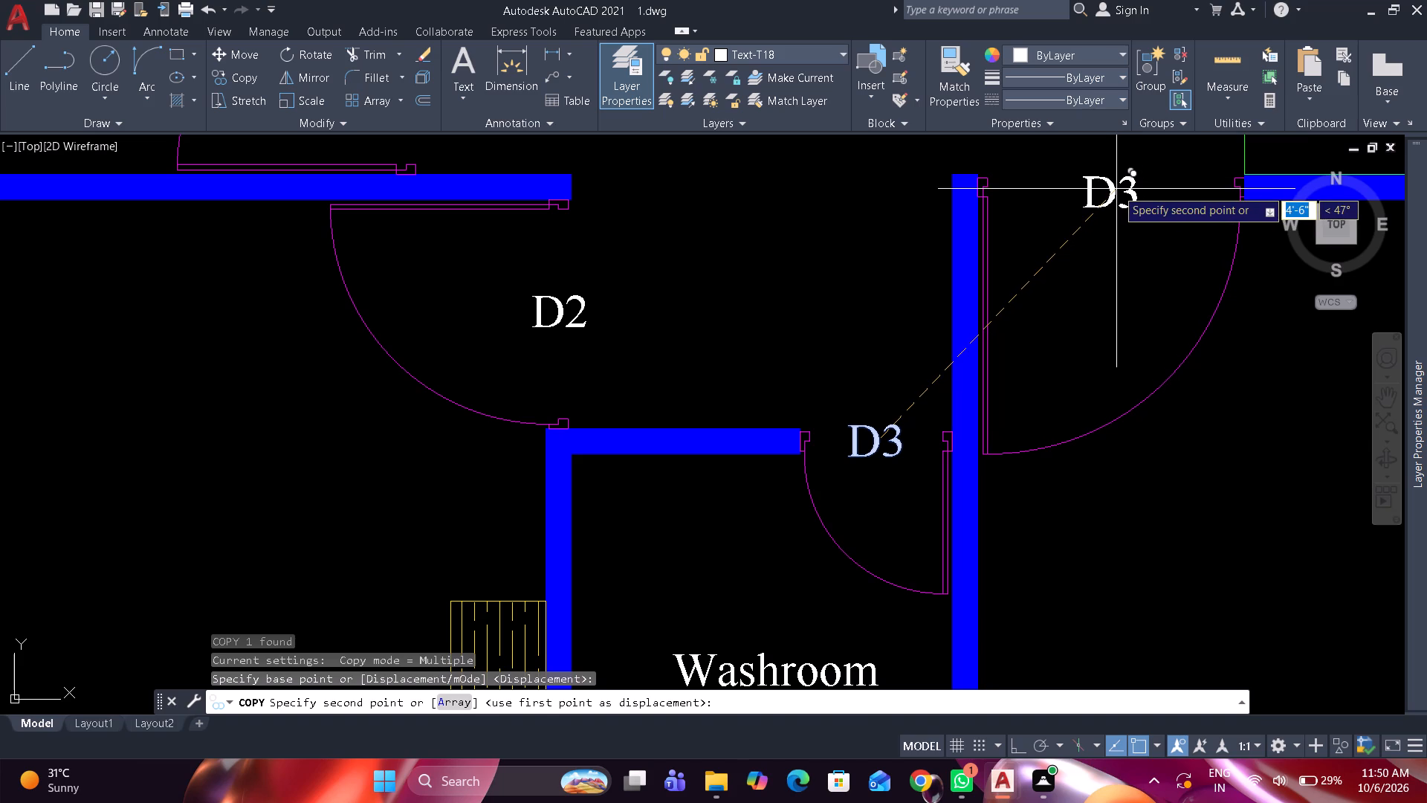
click(1116, 189)
key(space)
Change the copied label at the door between the Washroom and Open Kitchen walls to D4.
double_click(1116, 189)
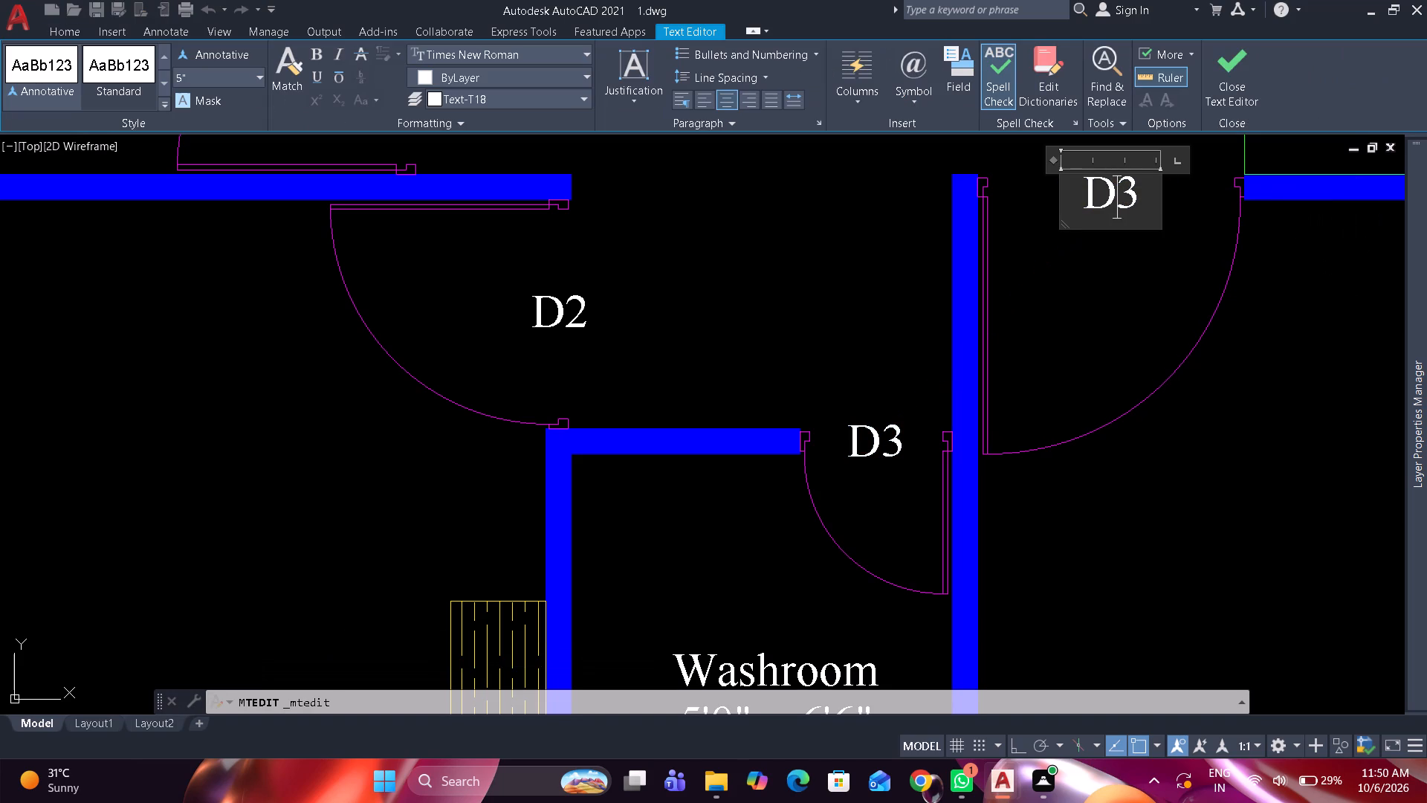
click(1147, 192)
key(BackSpace)
key(4)
click(1113, 275)
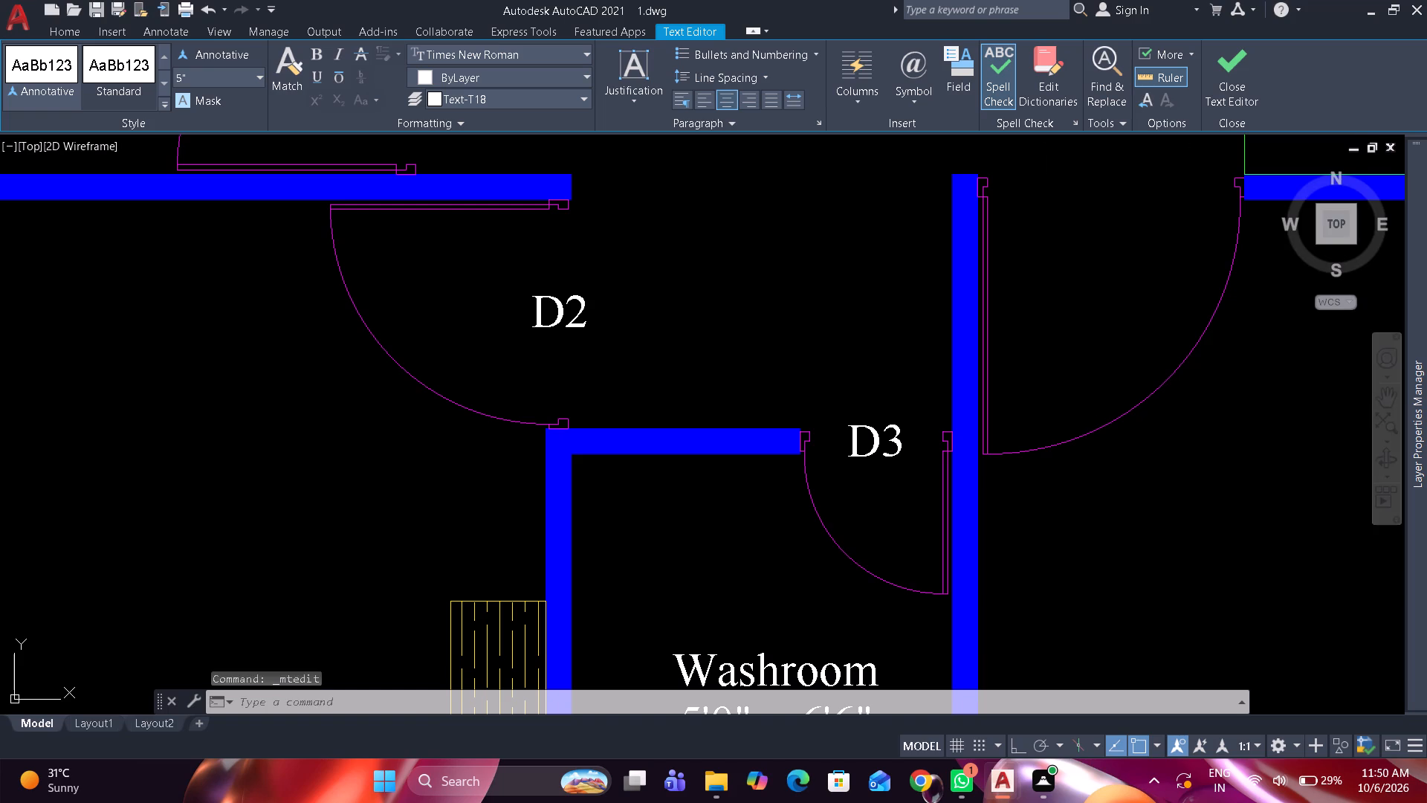
Copy the D4 label to the door opening below the TV unit on the west side of the Dinning/Lobby.
click(1101, 196)
text(co)
key(space)
click(1104, 196)
scroll(1101, 199, down, 2)
middle_drag(1101, 207, 1035, 400)
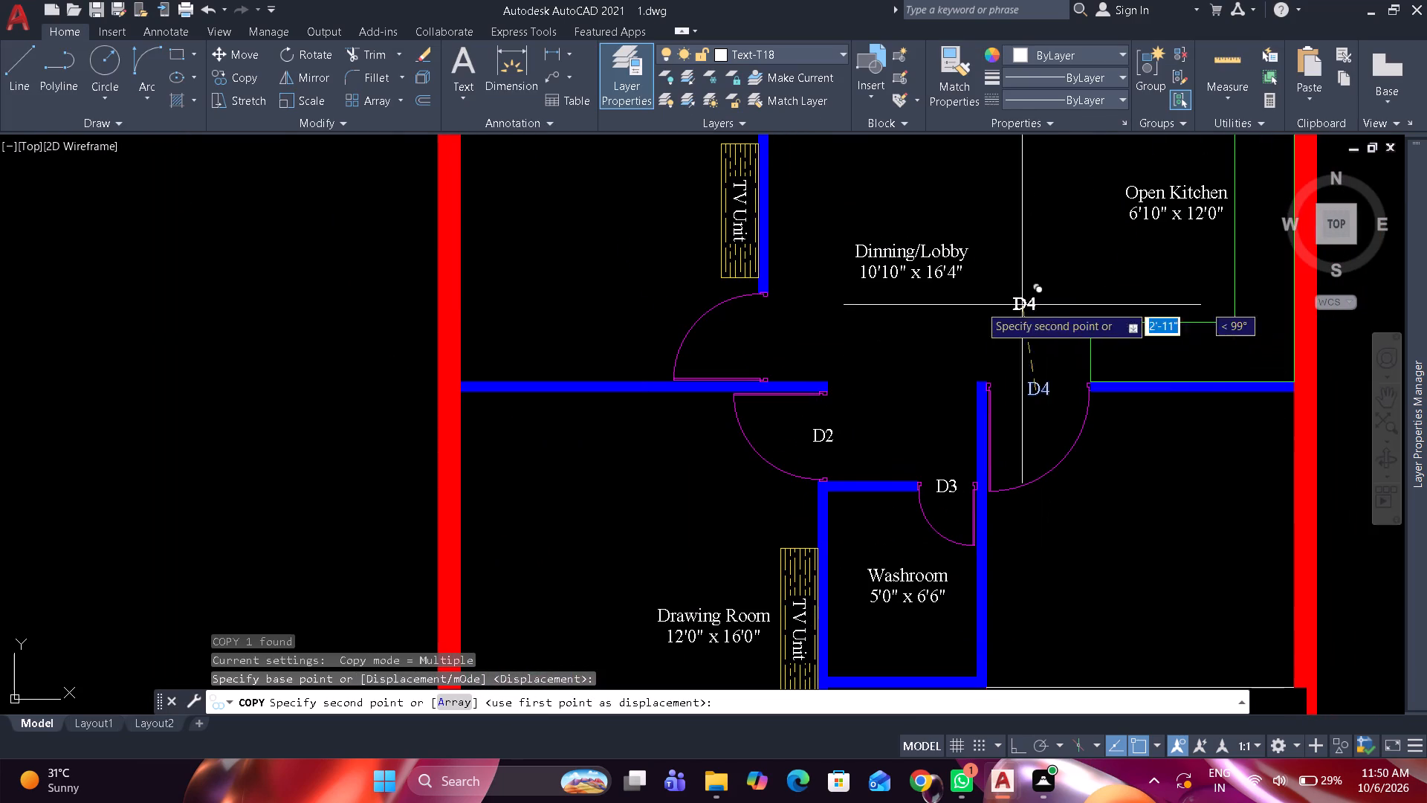
scroll(754, 339, up, 1)
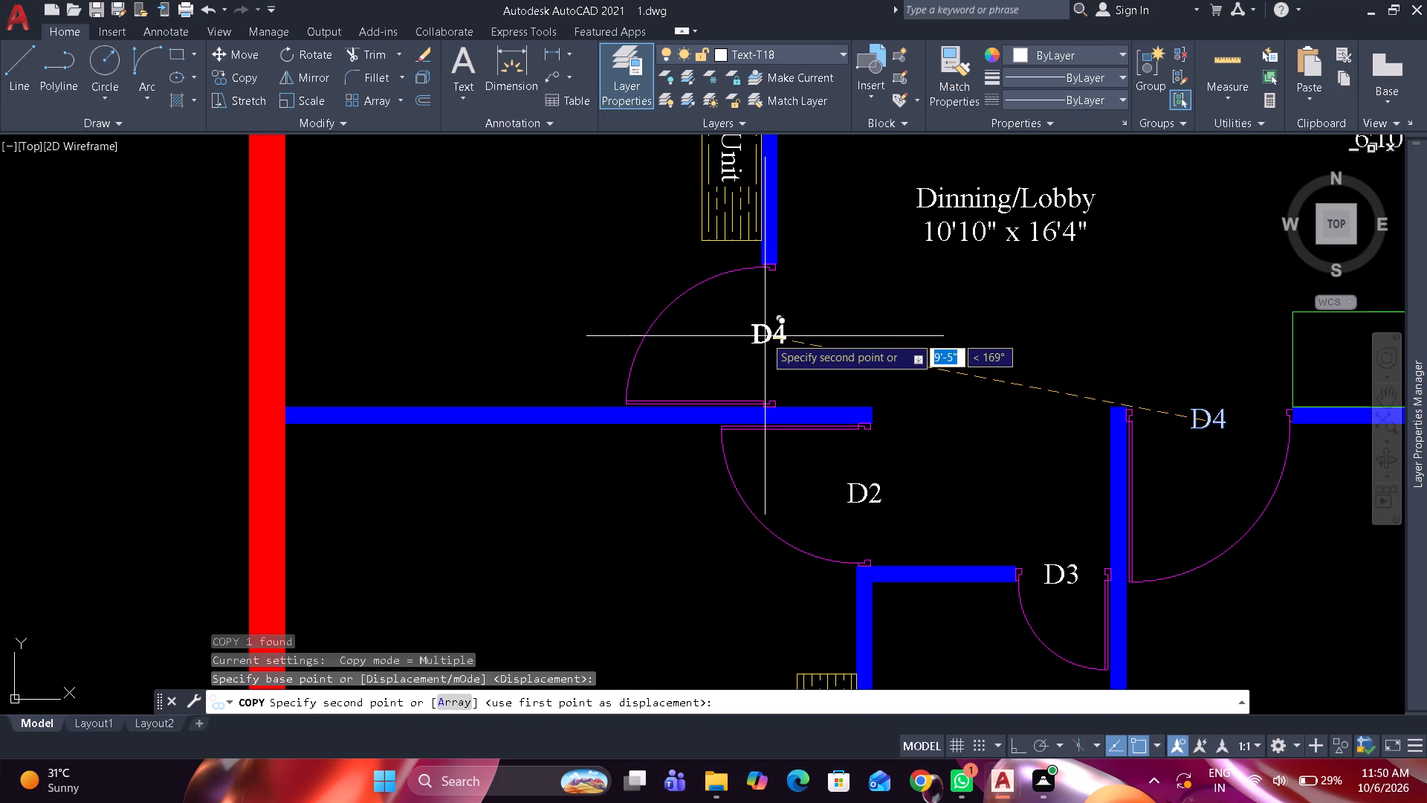
click(765, 336)
key(space)
Change the copied label at the door below the Dinning/Lobby's TV unit wall to D5.
double_click(766, 334)
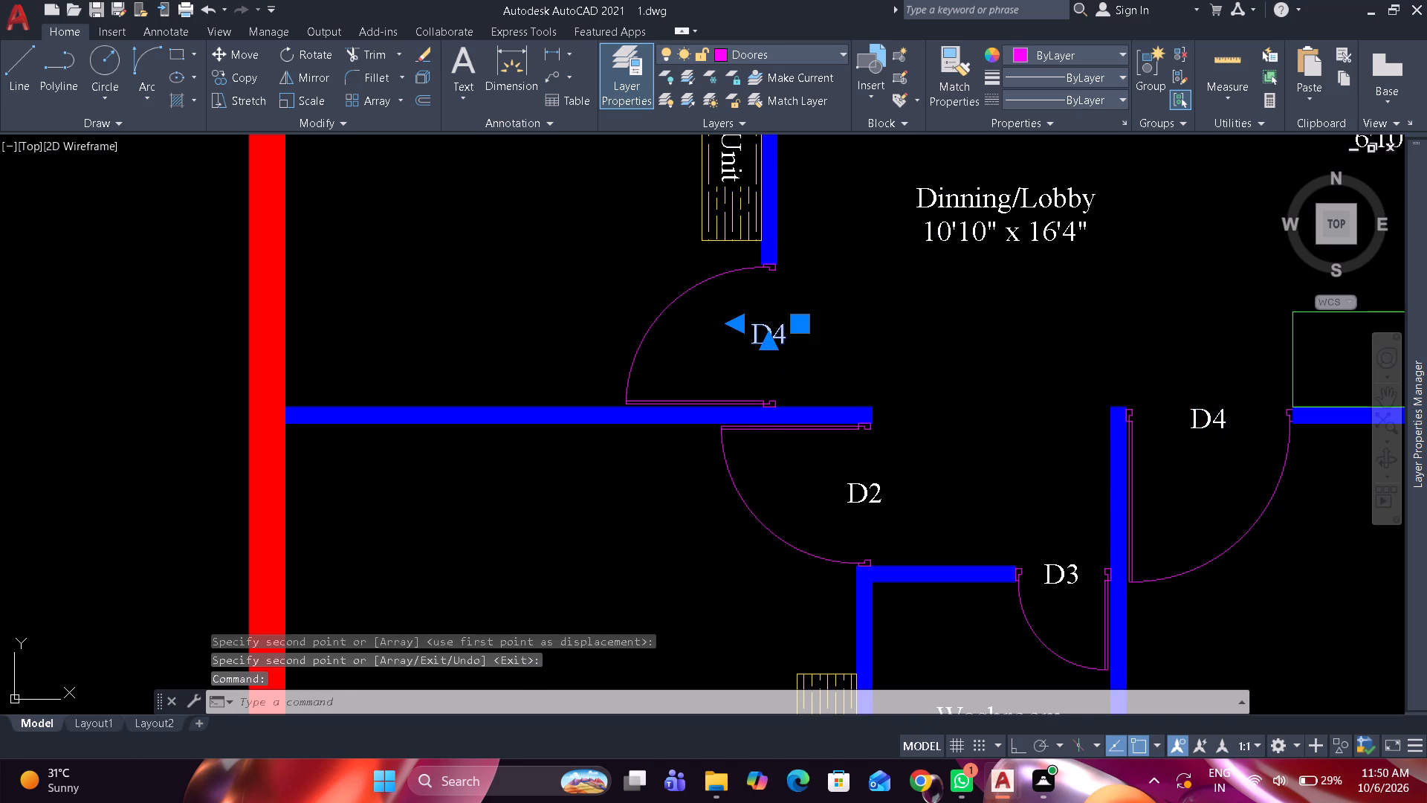
click(784, 334)
key(BackSpace)
key(5)
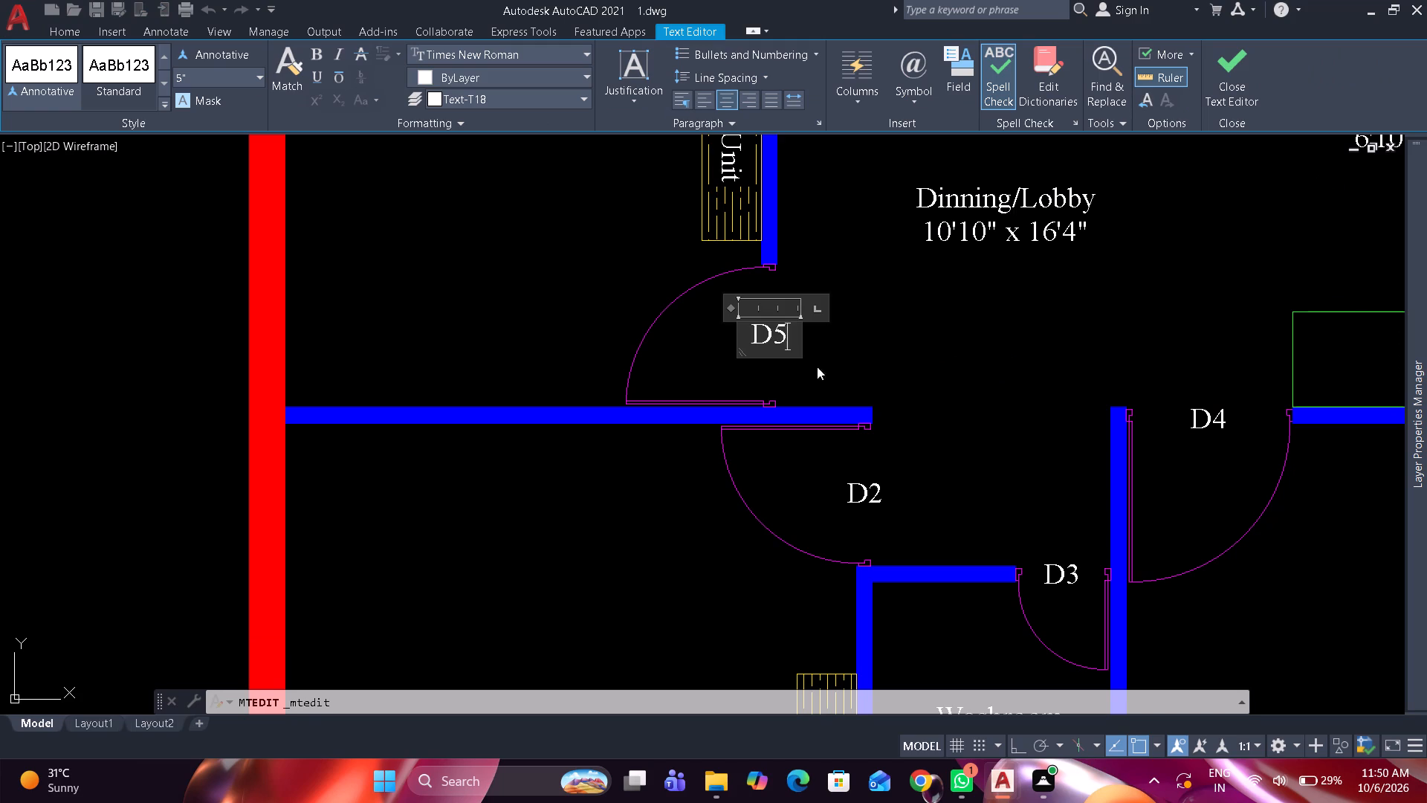
drag(845, 376, 836, 368)
Copy the D5 label to the door nearer the Dust/Store in the pair of doors north of the Dinning/Lobby.
click(792, 347)
key(c)
key(o)
key(space)
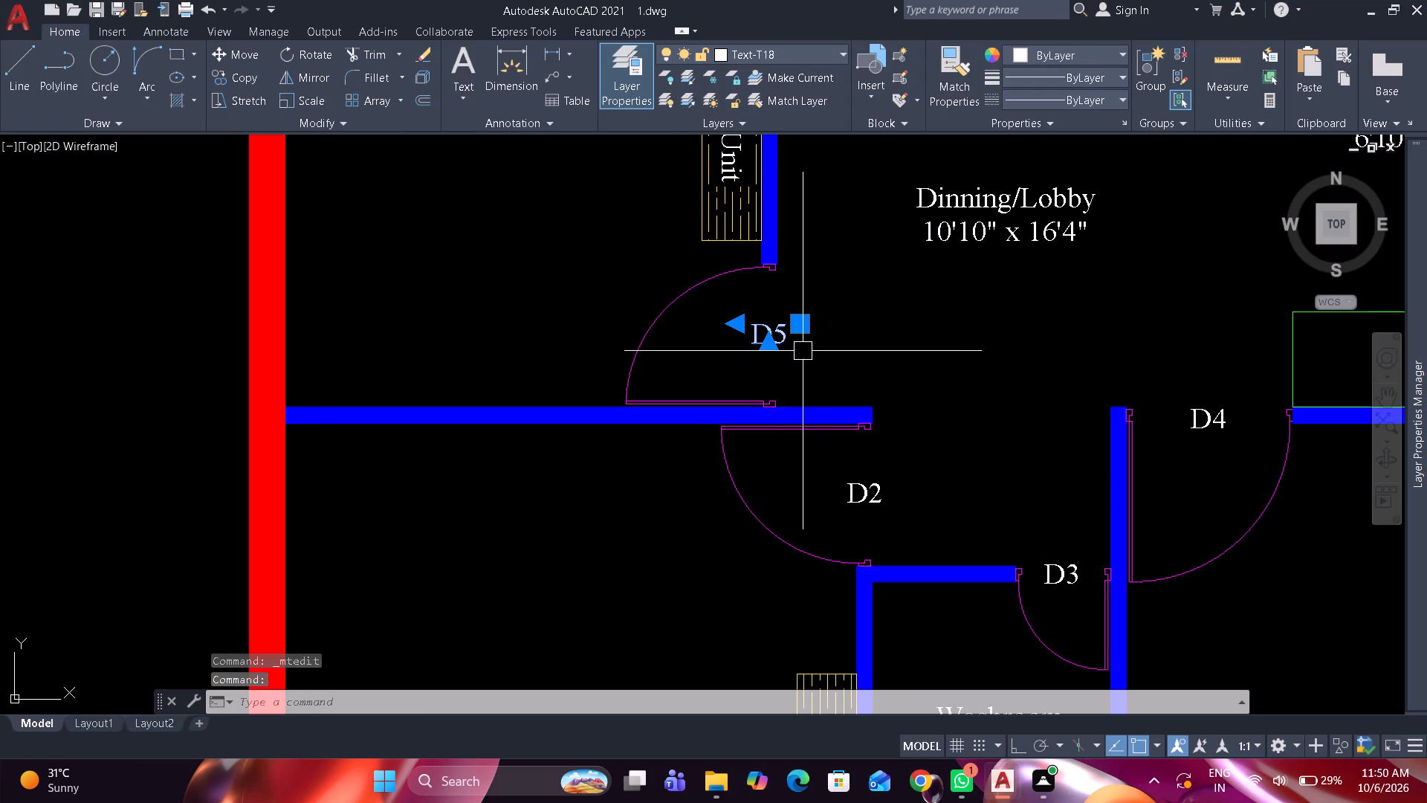
click(786, 346)
scroll(795, 333, down, 3)
middle_drag(797, 341, 734, 500)
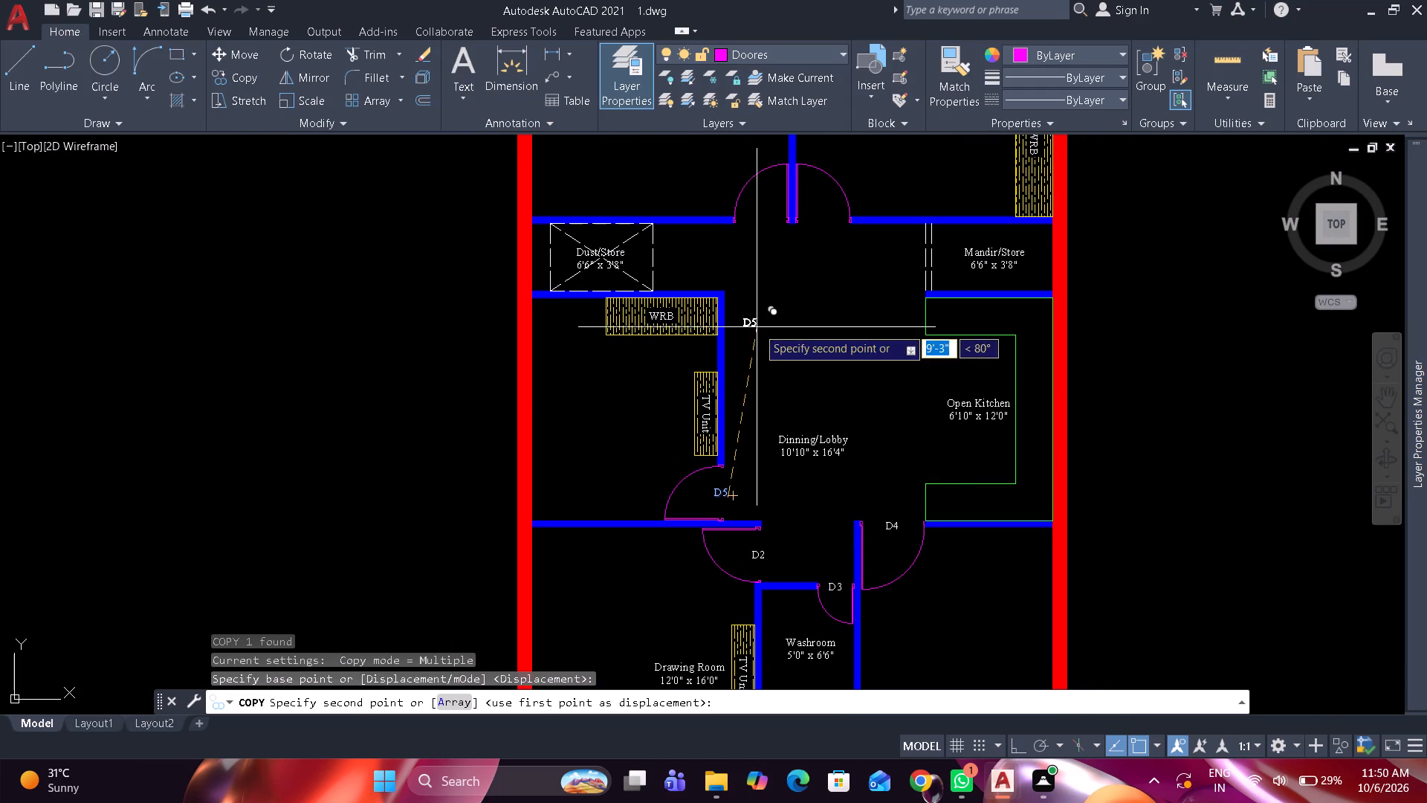
middle_drag(760, 332, 754, 451)
scroll(752, 357, up, 3)
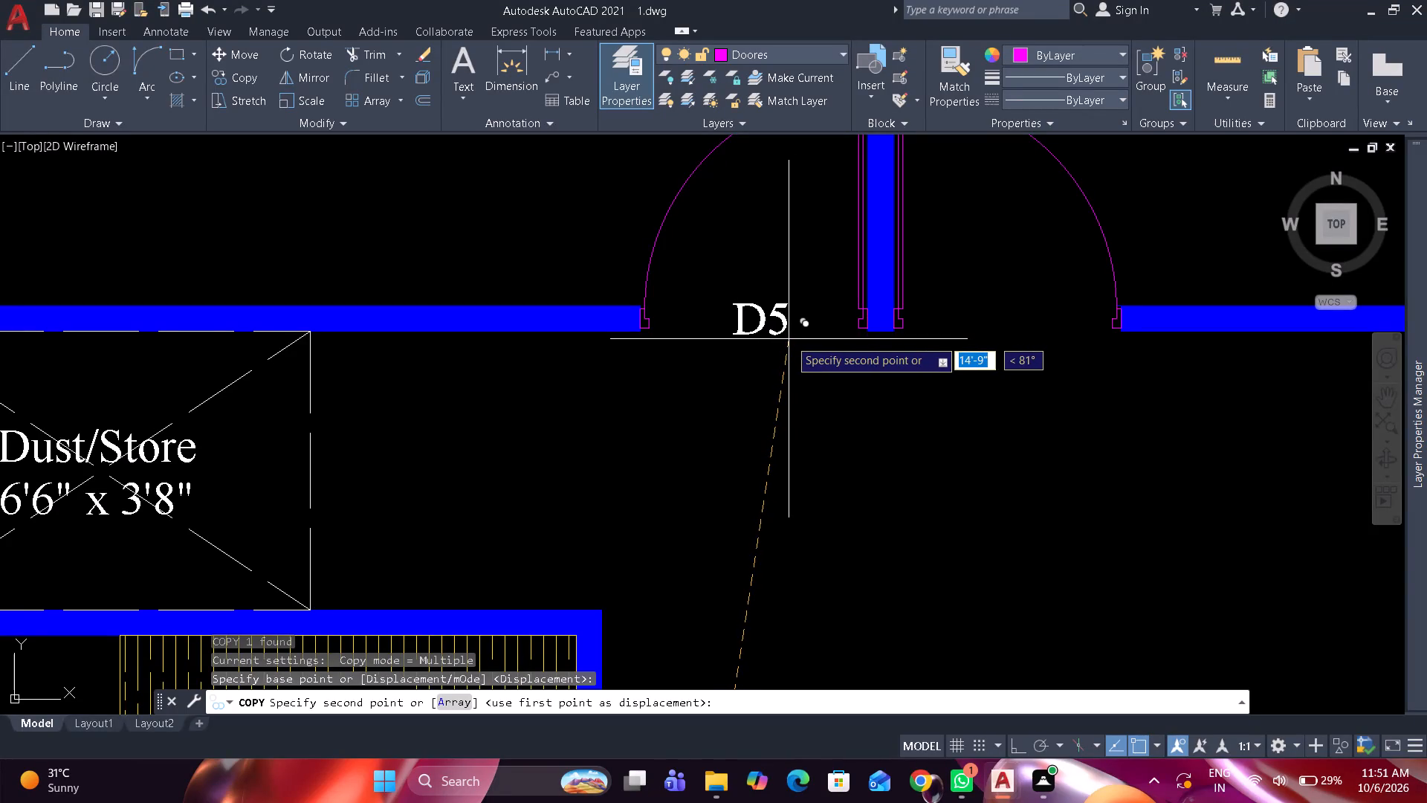
click(790, 339)
key(space)
Change the copied label at the door beside the Dust/Store to D6.
double_click(787, 336)
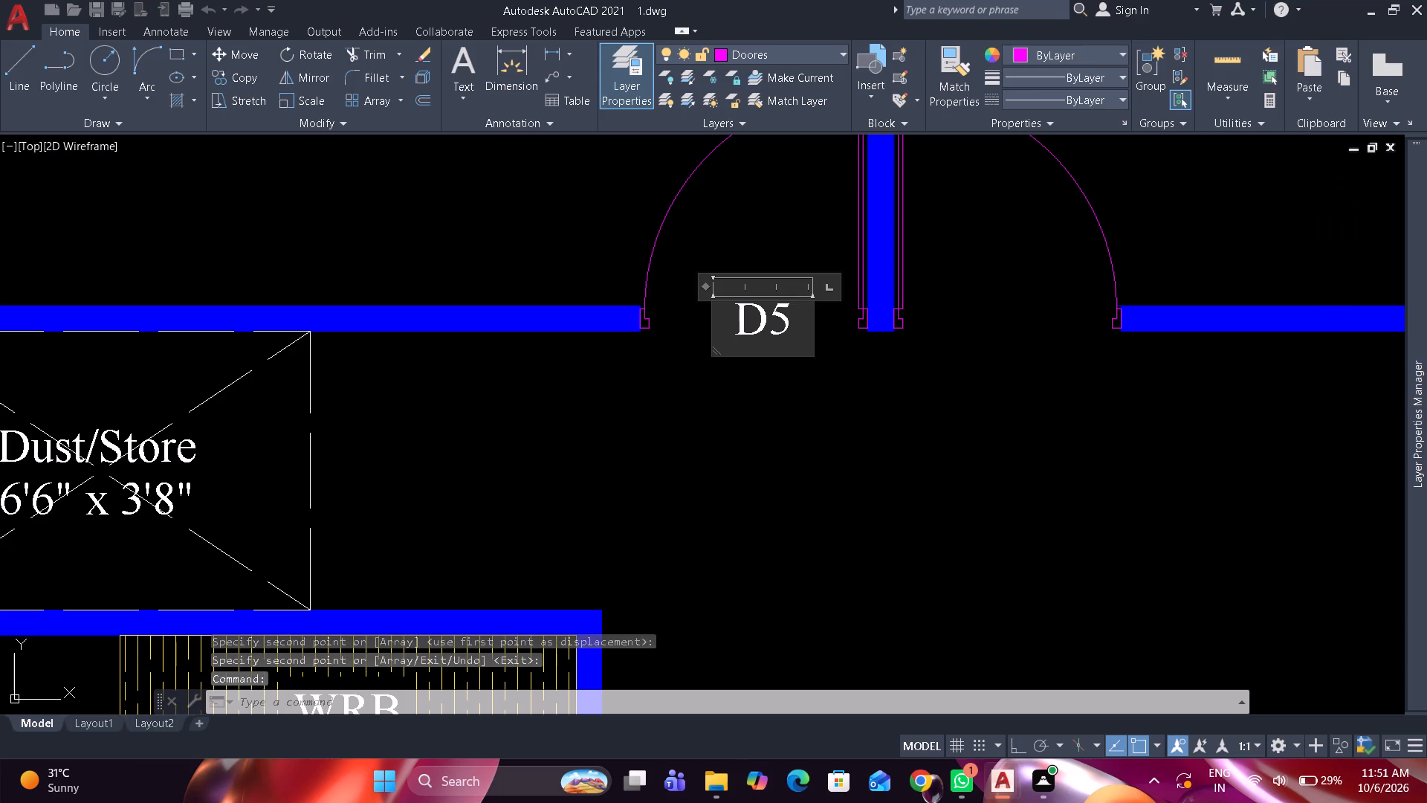
key(BackSpace)
key(6)
click(796, 380)
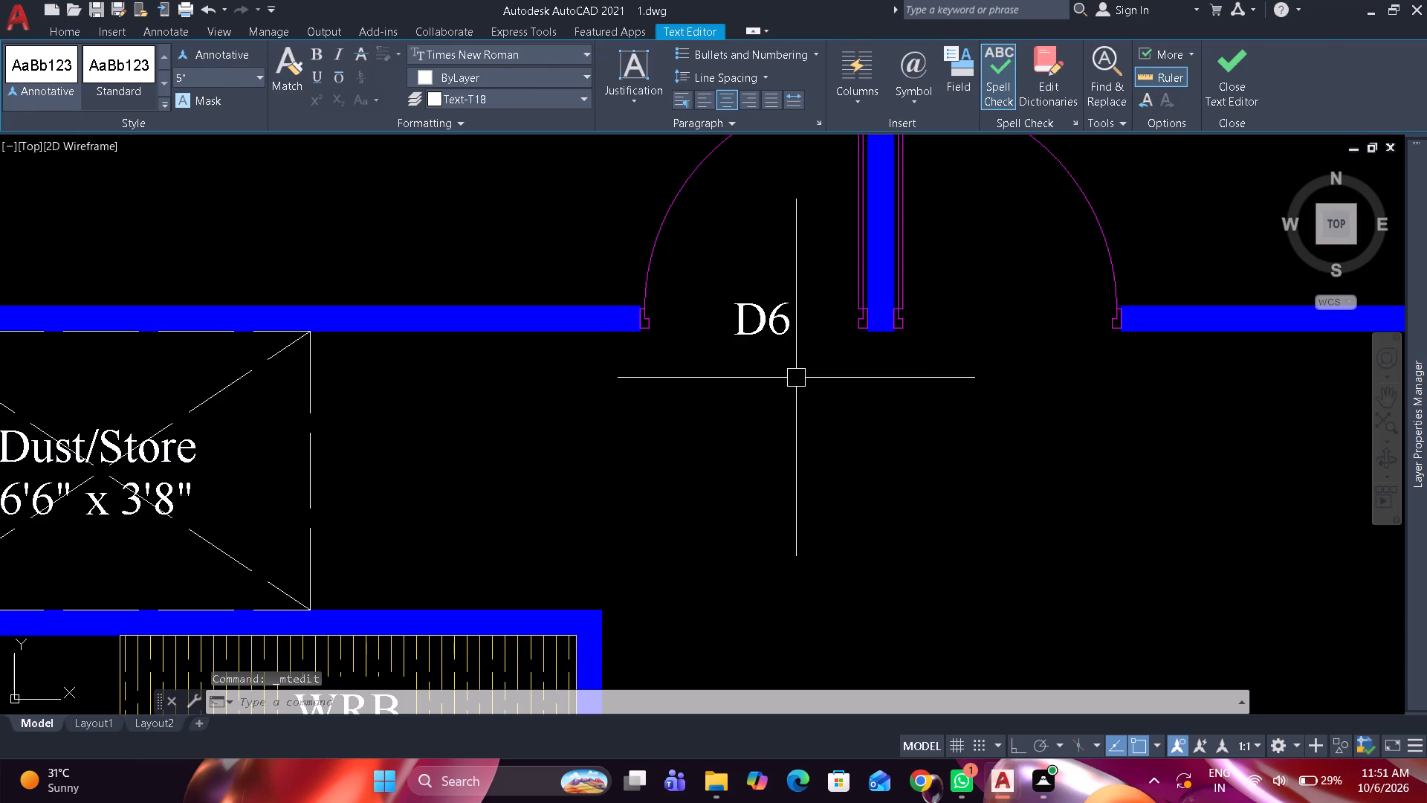
Copy the D6 label to the narrow door opening against the outer west wall, northwest of the D6 door.
click(785, 332)
key(c)
key(o)
key(space)
click(756, 348)
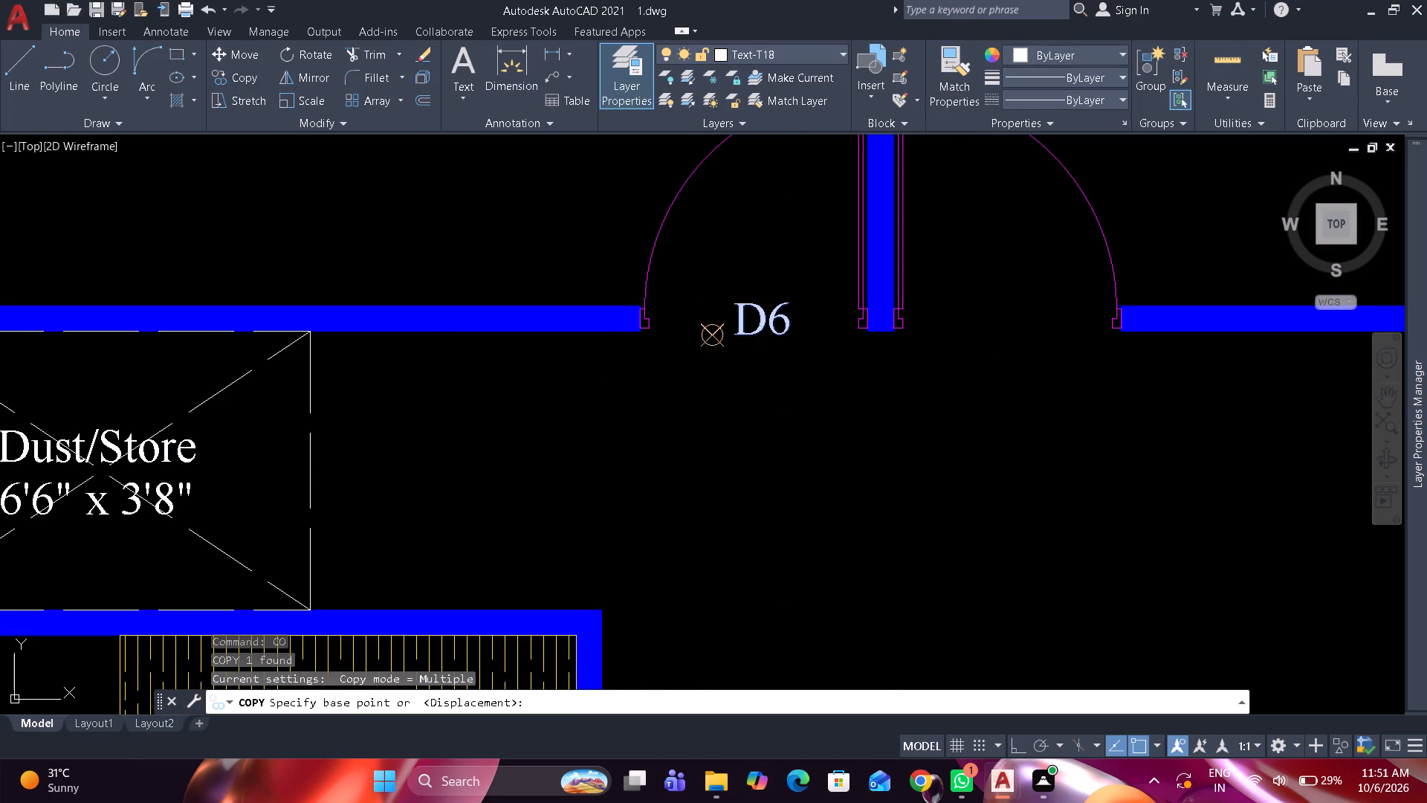
scroll(756, 347, down, 4)
middle_drag(667, 273, 826, 534)
scroll(566, 239, up, 2)
middle_drag(575, 242, 667, 367)
scroll(651, 358, up, 1)
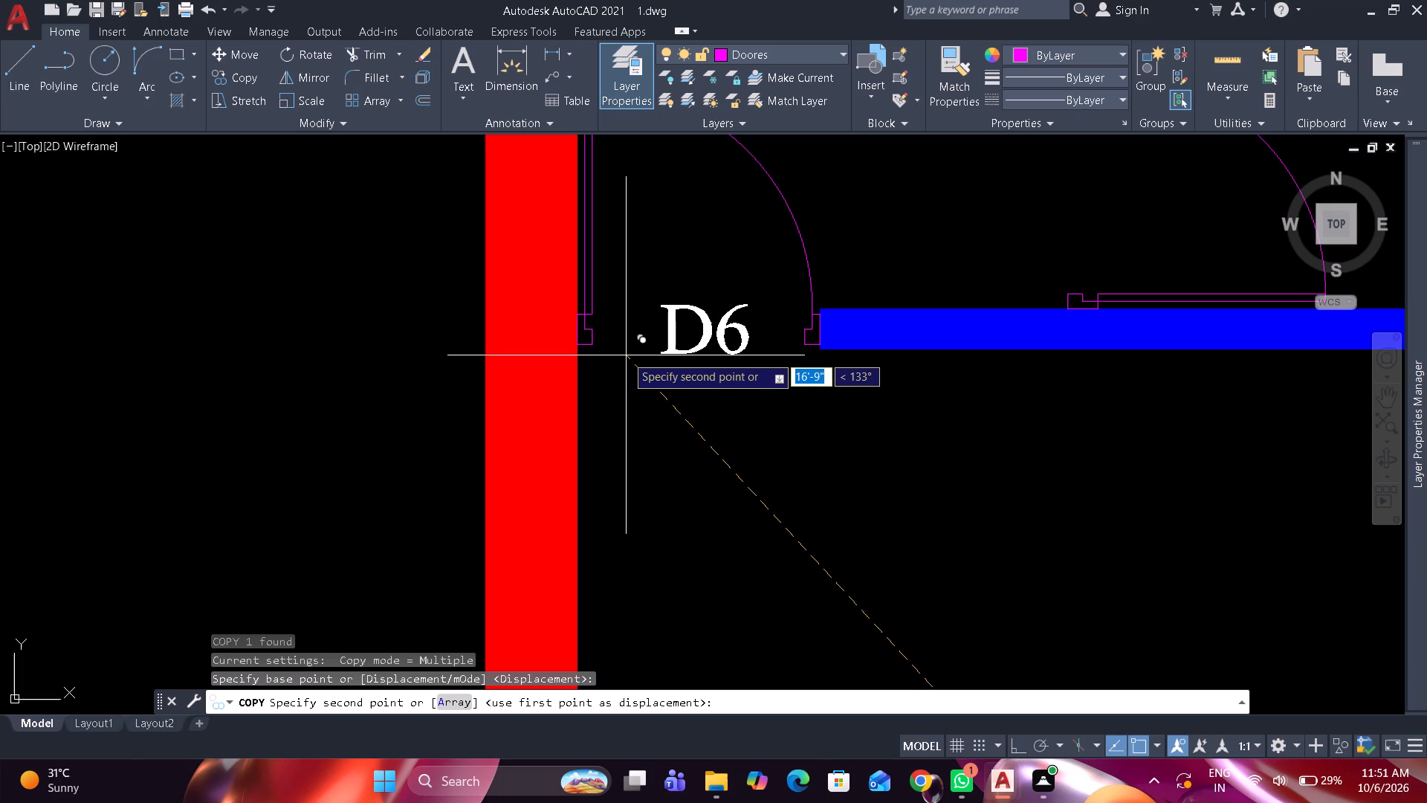
click(626, 354)
key(space)
Change the copied label at the Dressing door beside the outer west wall to D7.
double_click(670, 326)
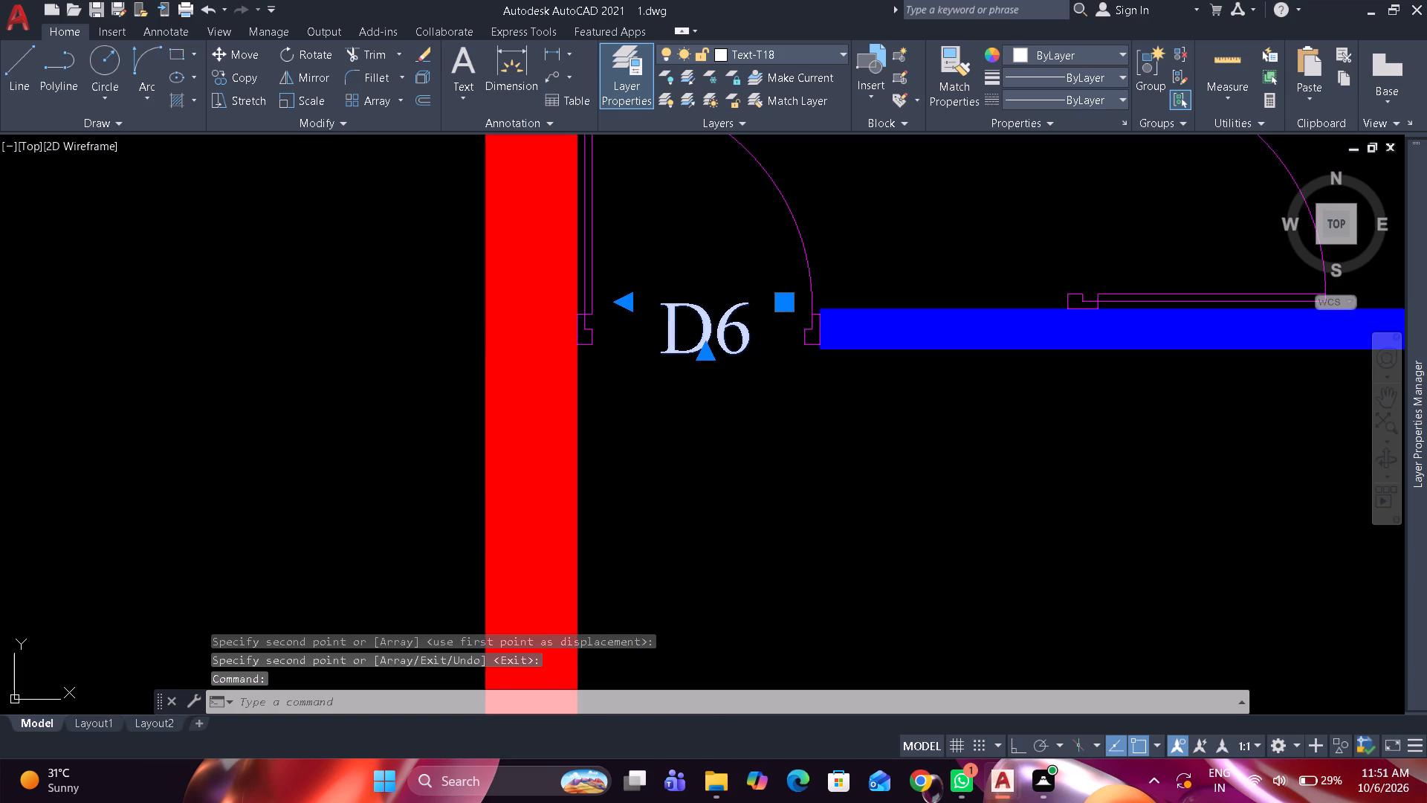
click(763, 339)
key(BackSpace)
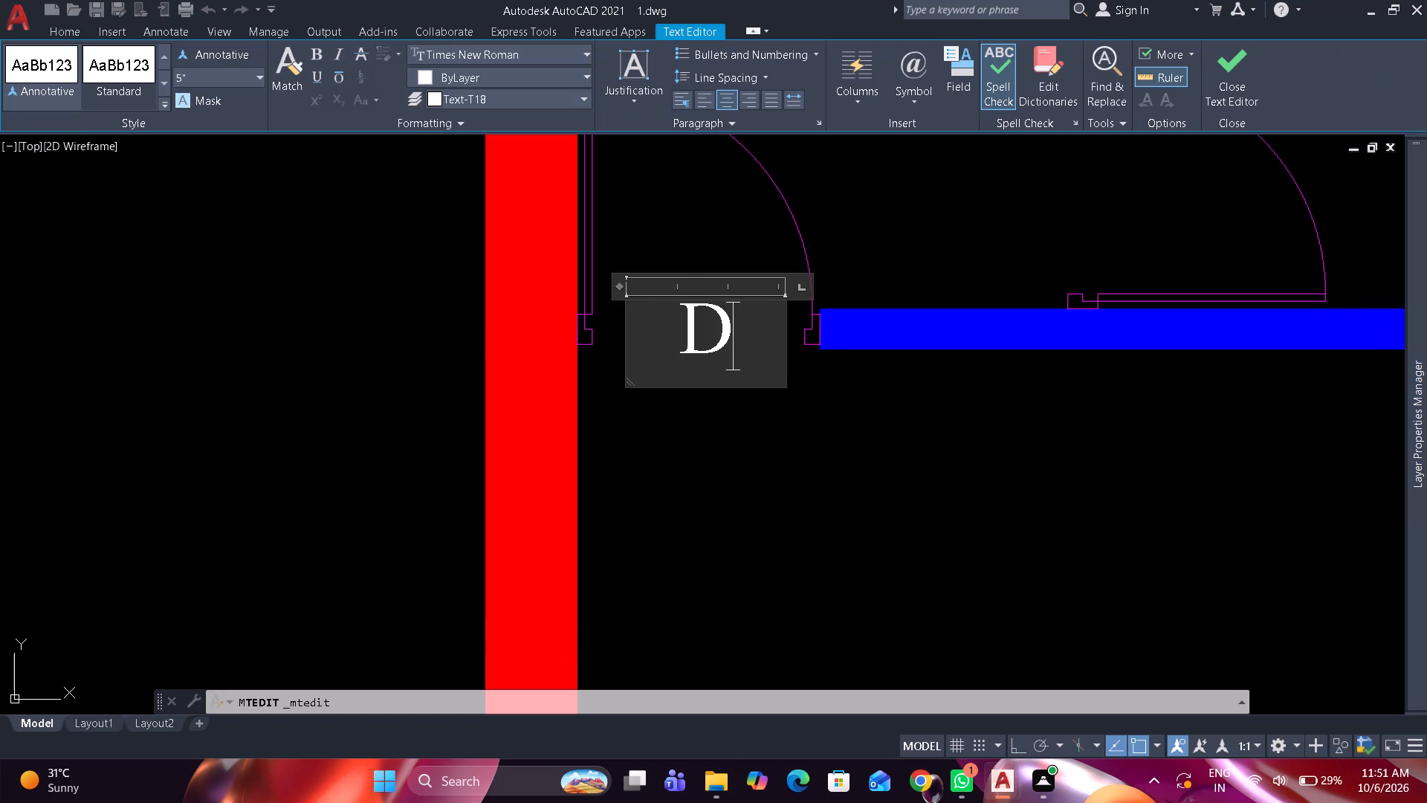
key(7)
drag(741, 447, 737, 433)
Copy the D7 label to the door between the Dressing and the 9'0" x 6'0" Washroom.
click(729, 333)
key(c)
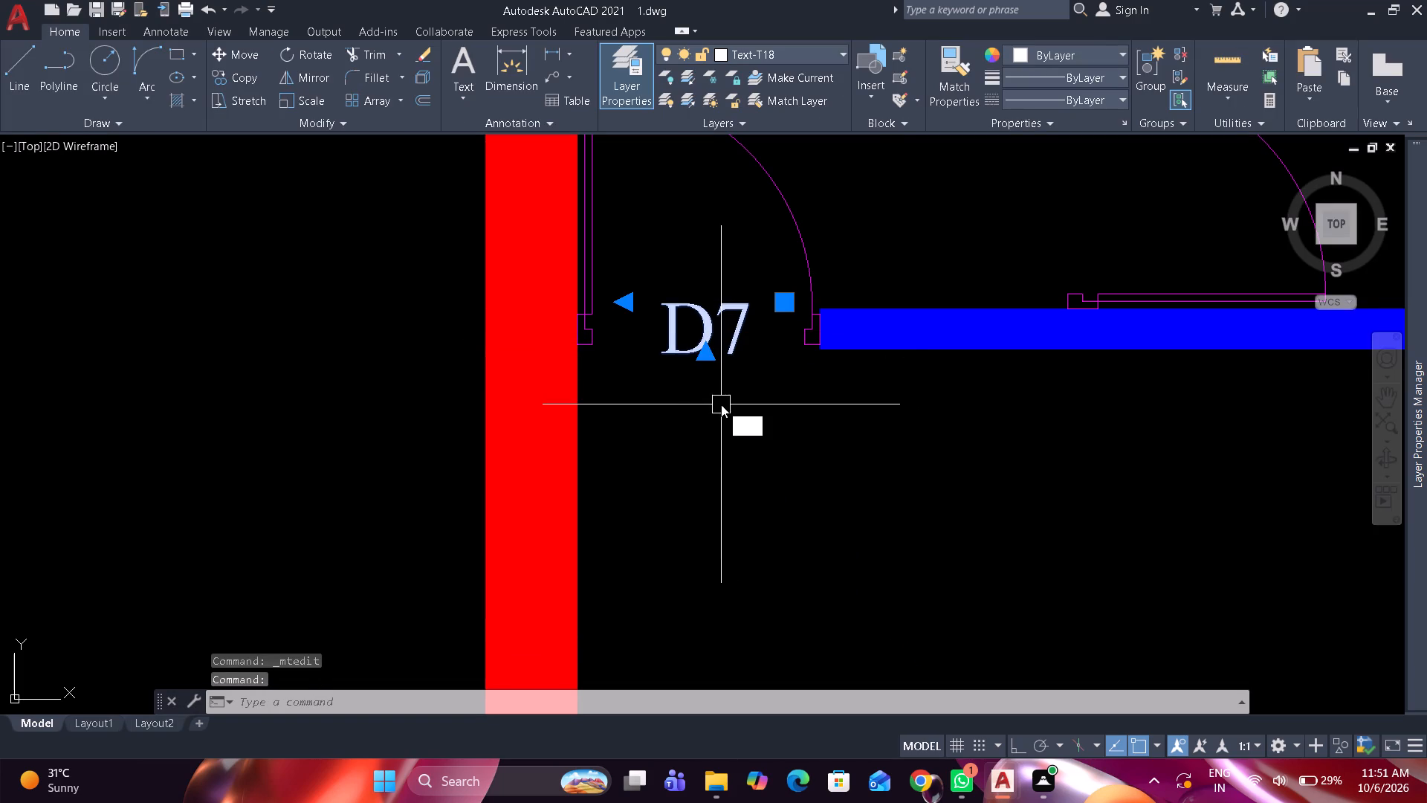
key(o)
key(space)
drag(708, 335, 735, 319)
scroll(852, 264, down, 2)
middle_drag(839, 274, 719, 356)
scroll(783, 327, up, 1)
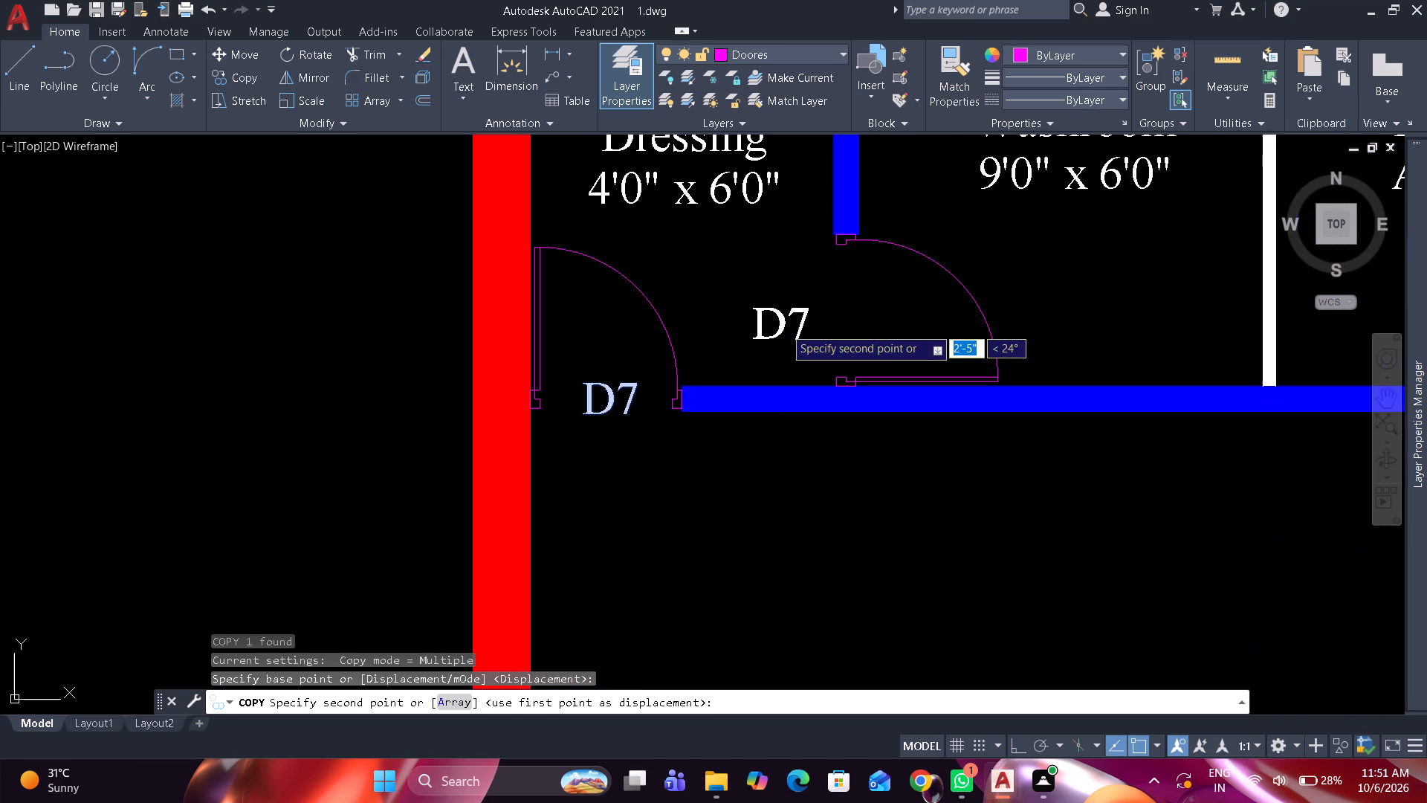
click(850, 314)
key(space)
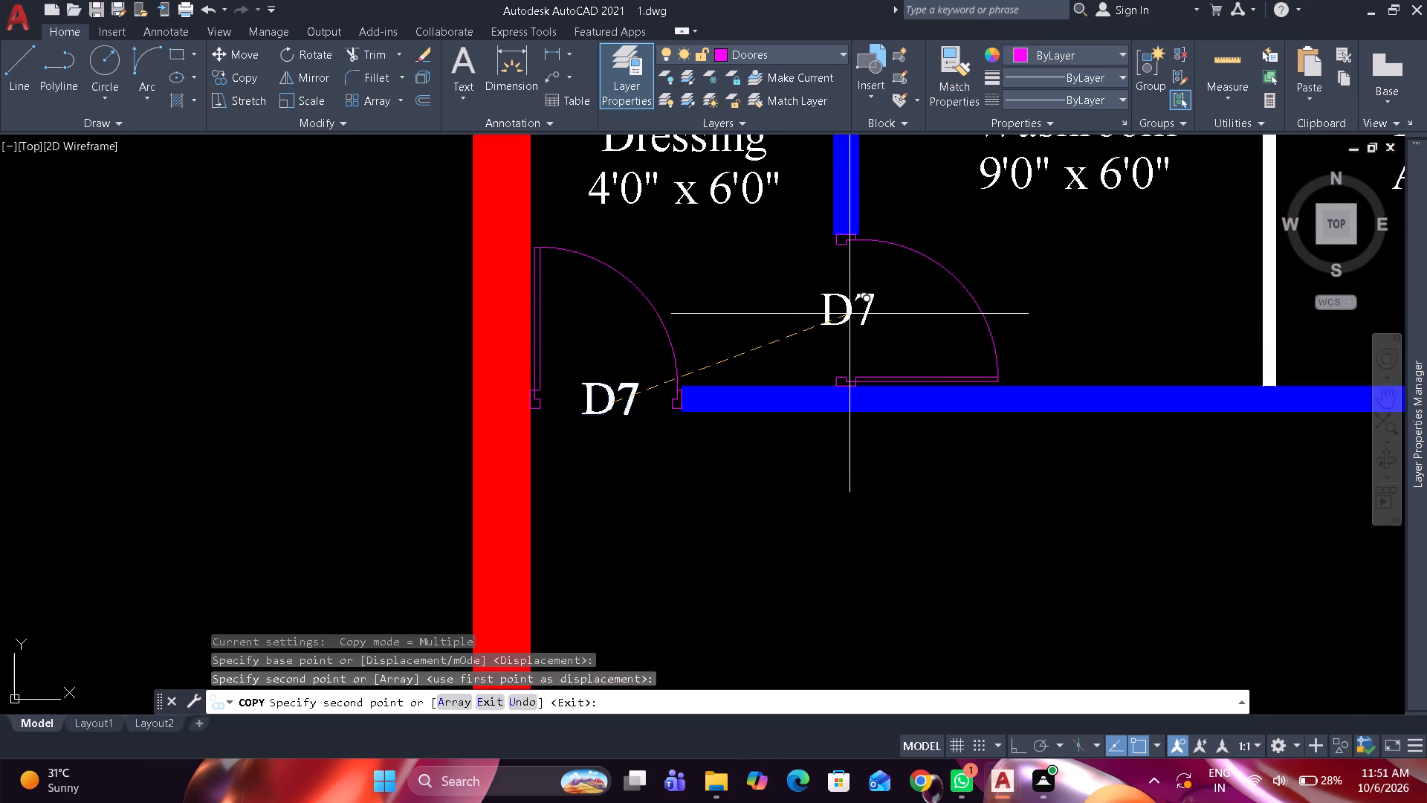
Change the copied label at the door between the Dressing and the Washroom to D8.
double_click(863, 306)
click(868, 313)
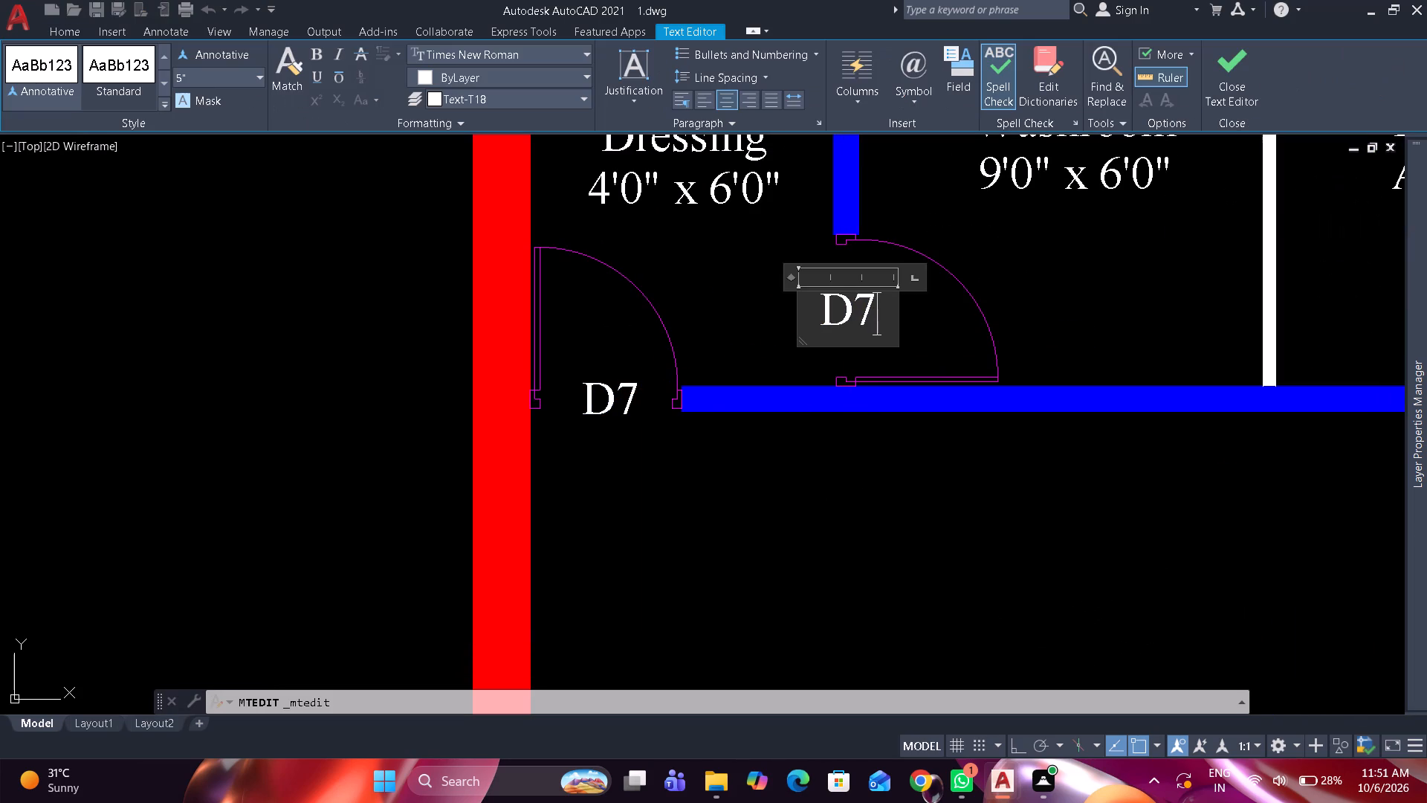
key(BackSpace)
key(8)
click(919, 333)
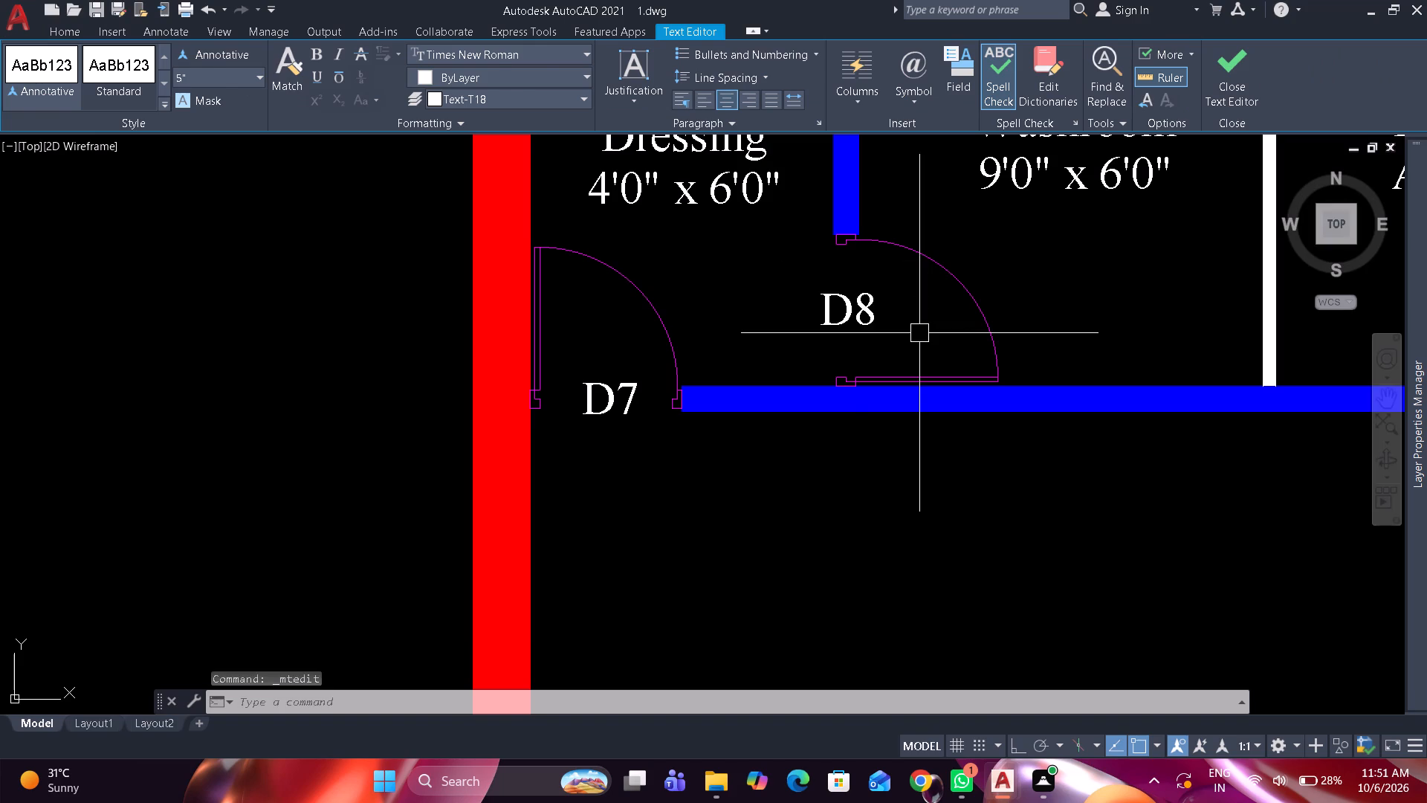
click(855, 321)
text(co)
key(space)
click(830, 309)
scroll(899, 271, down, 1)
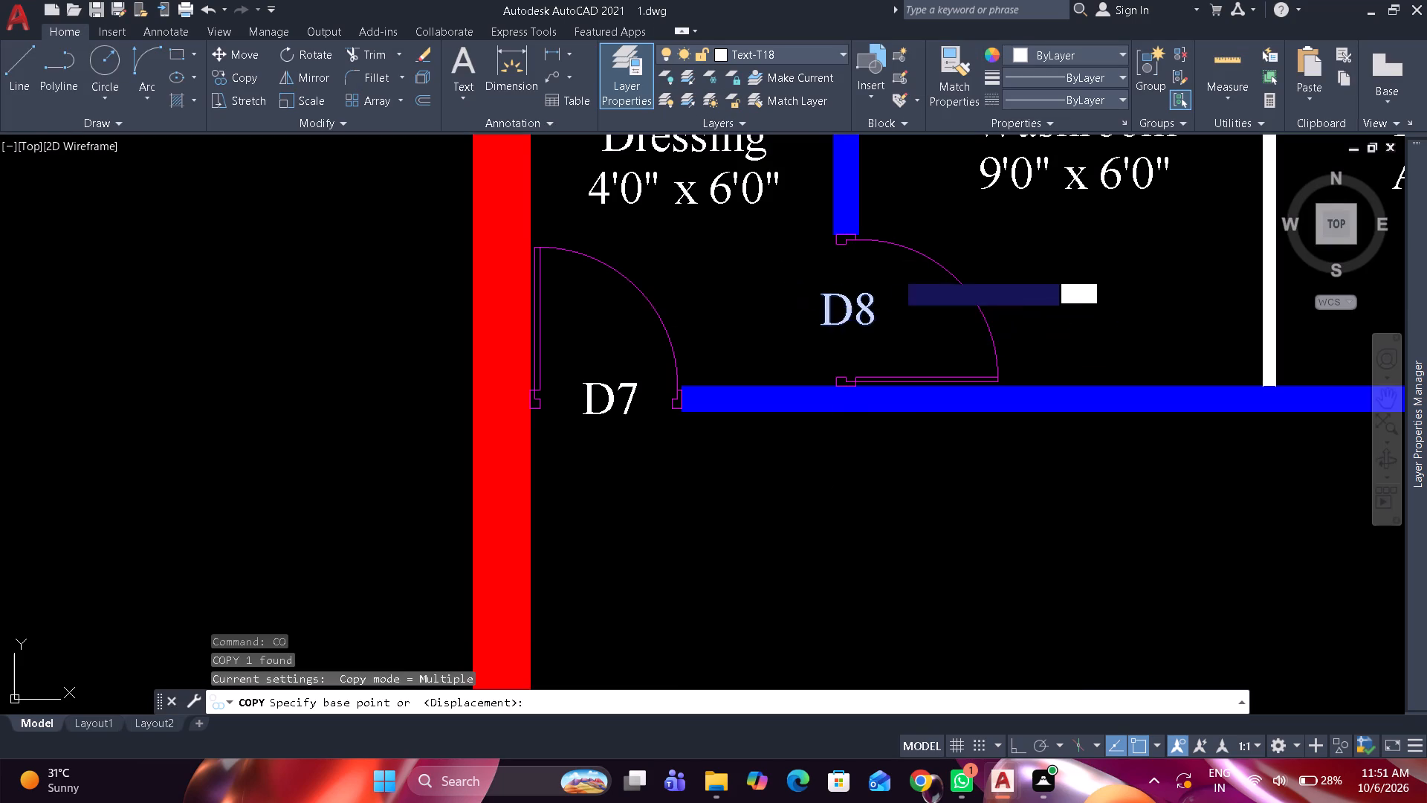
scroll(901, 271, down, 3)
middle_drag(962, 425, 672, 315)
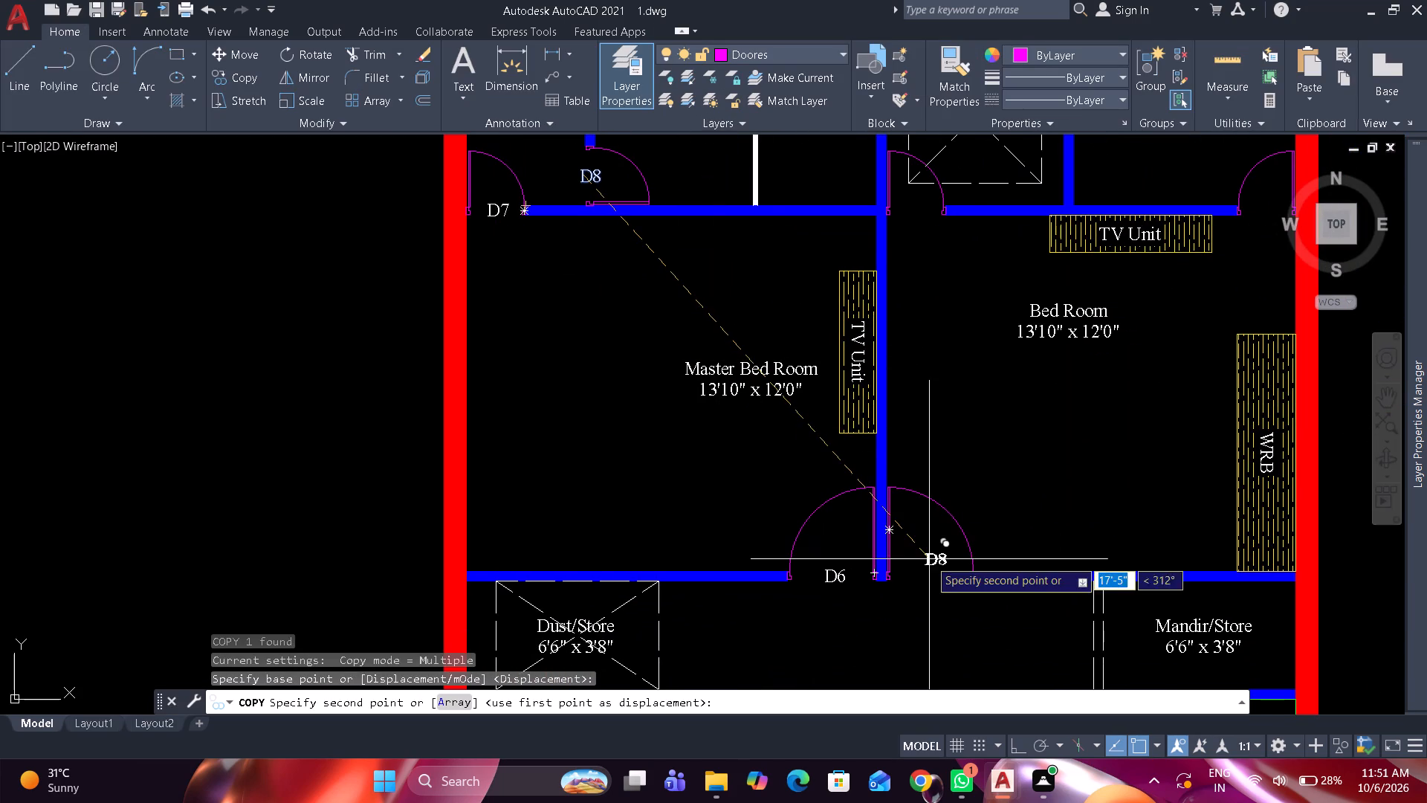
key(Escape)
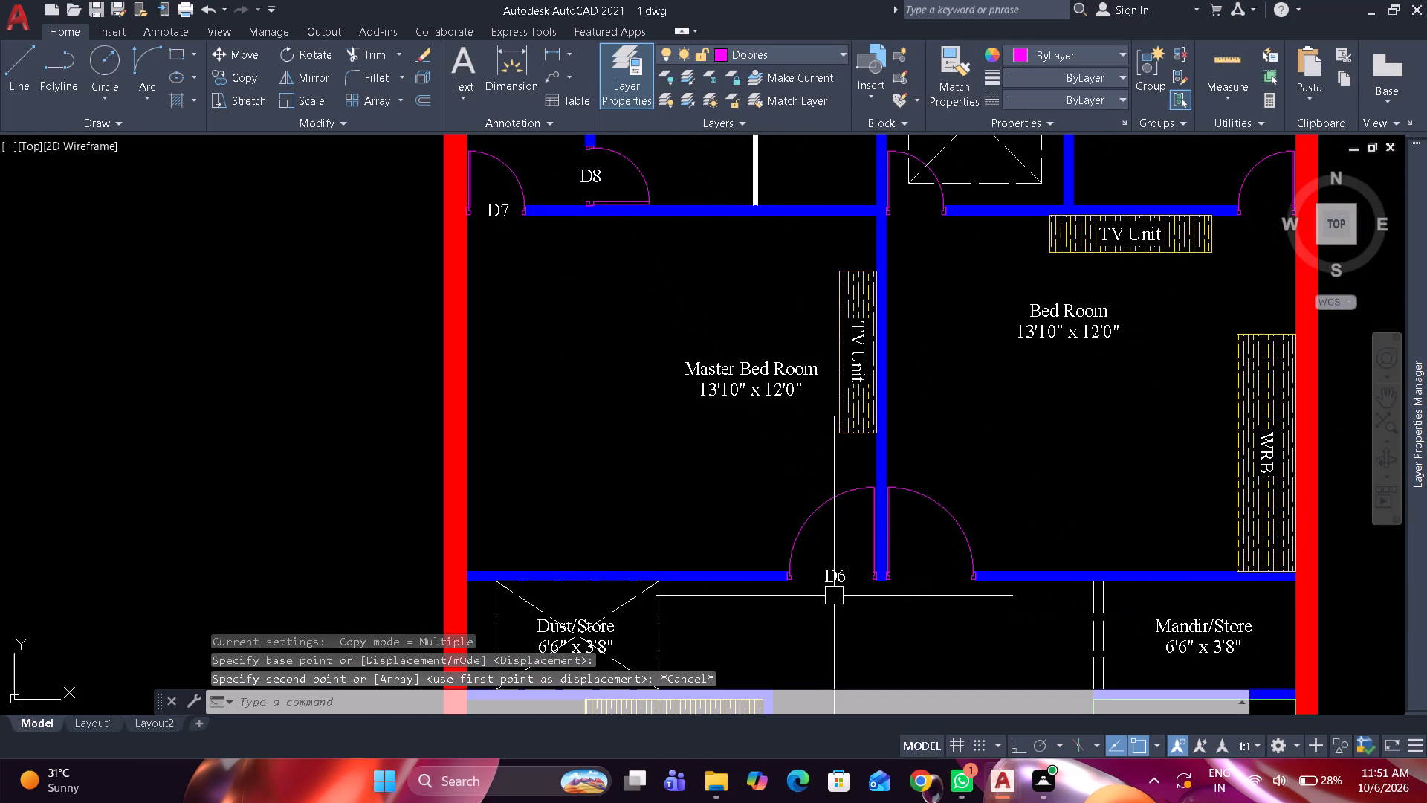
Copy the D6 label straight across, with Ortho on, to the adjacent Bed Room door on the same wall line.
click(837, 578)
key(space)
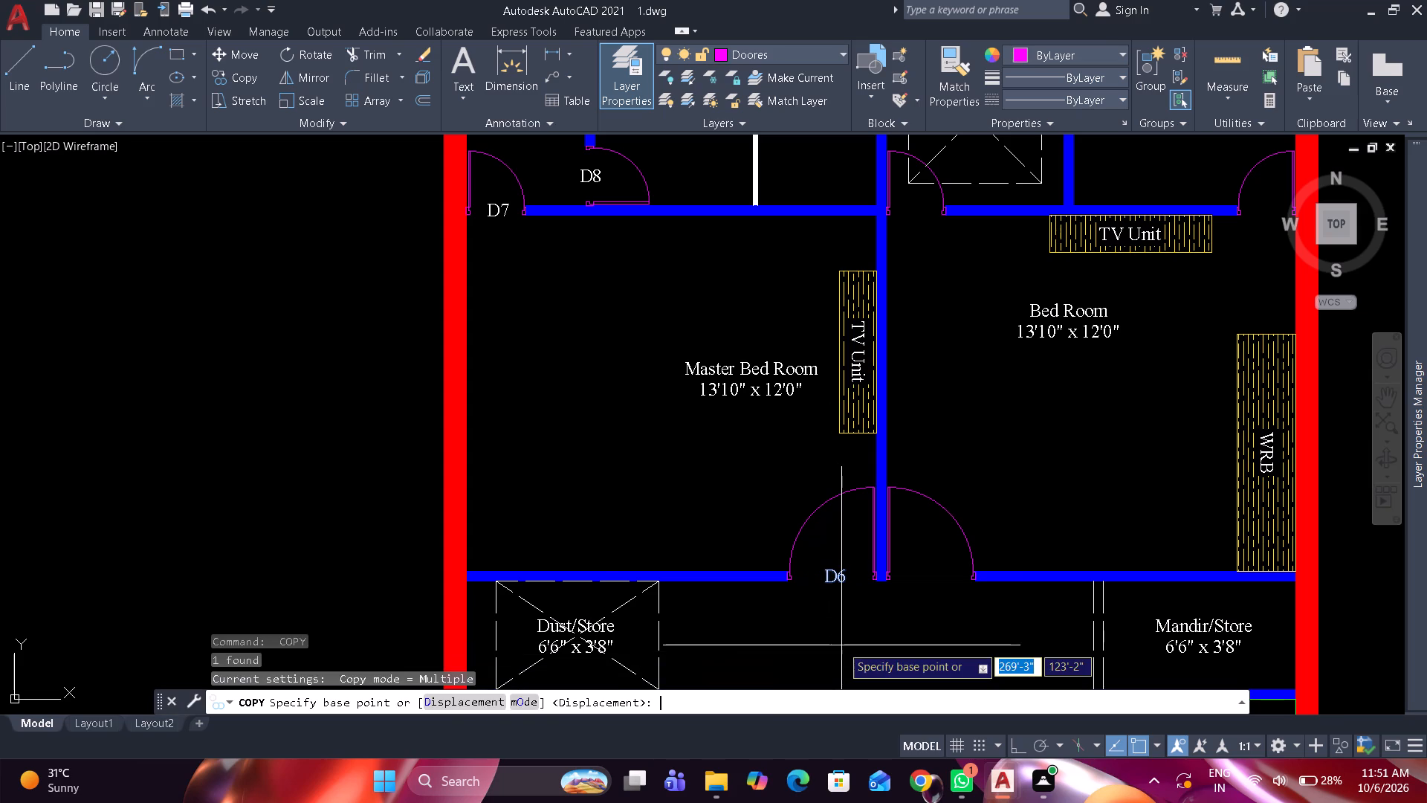
key(F8)
drag(841, 645, 853, 645)
scroll(933, 636, up, 1)
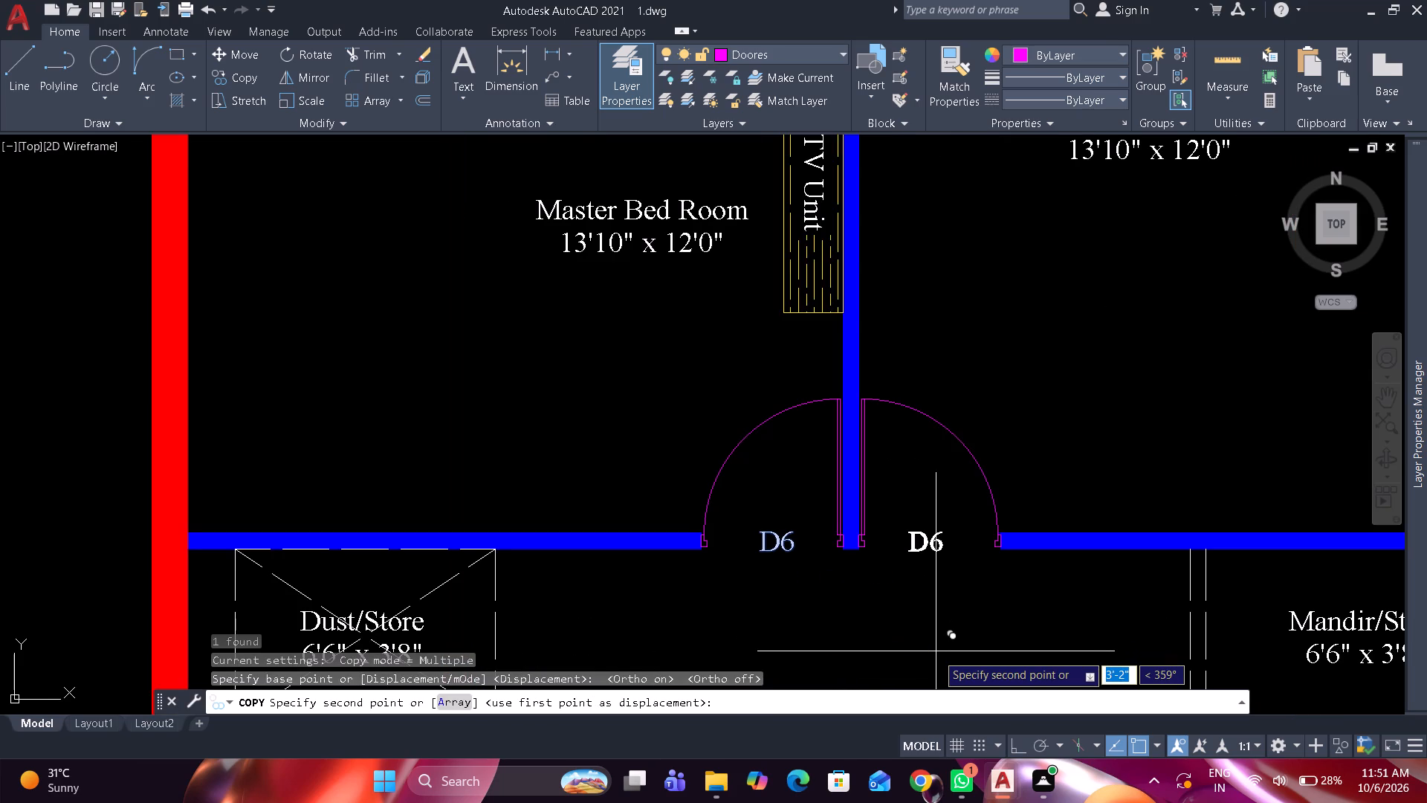
key(F8)
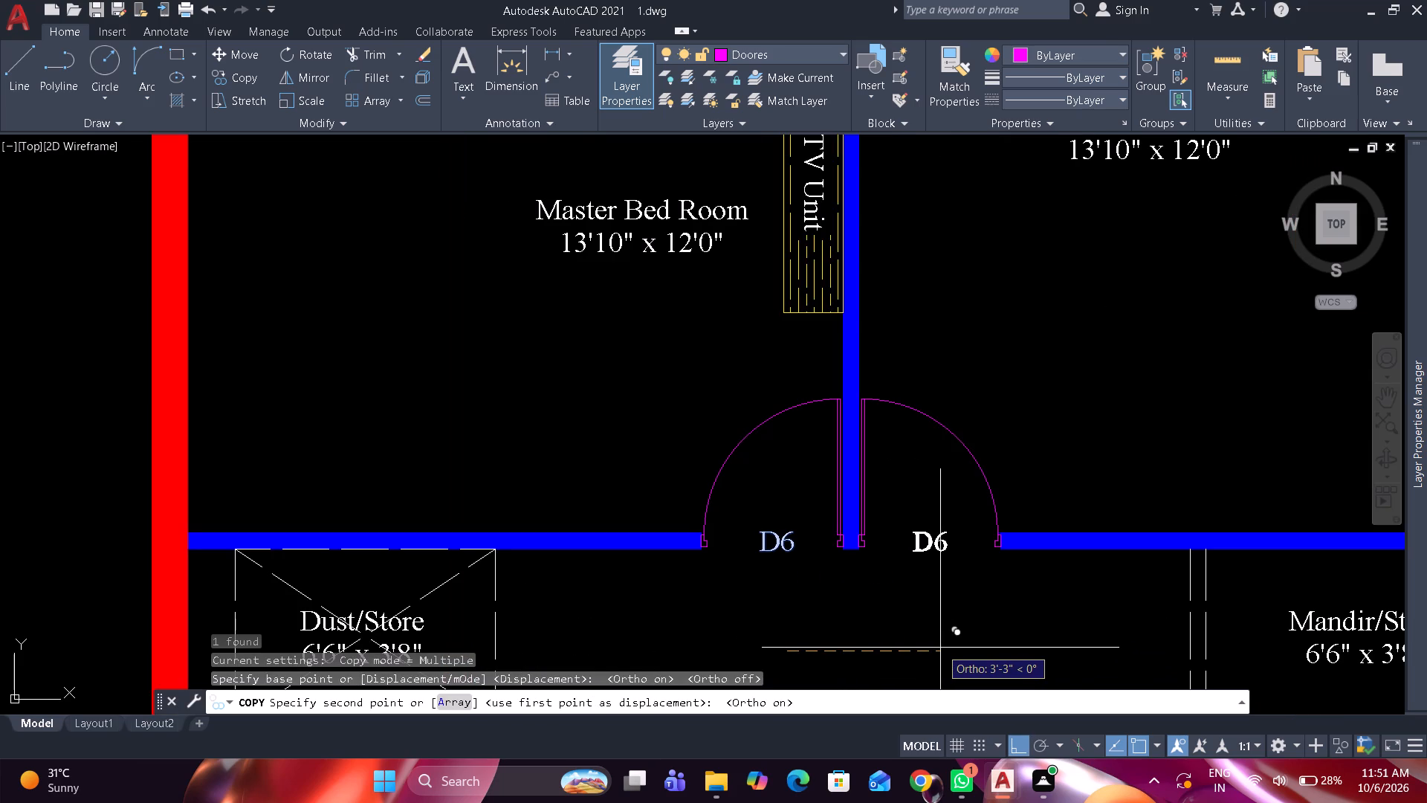
click(940, 648)
key(space)
Change the copied label at the Bed Room's south door to D9.
double_click(945, 552)
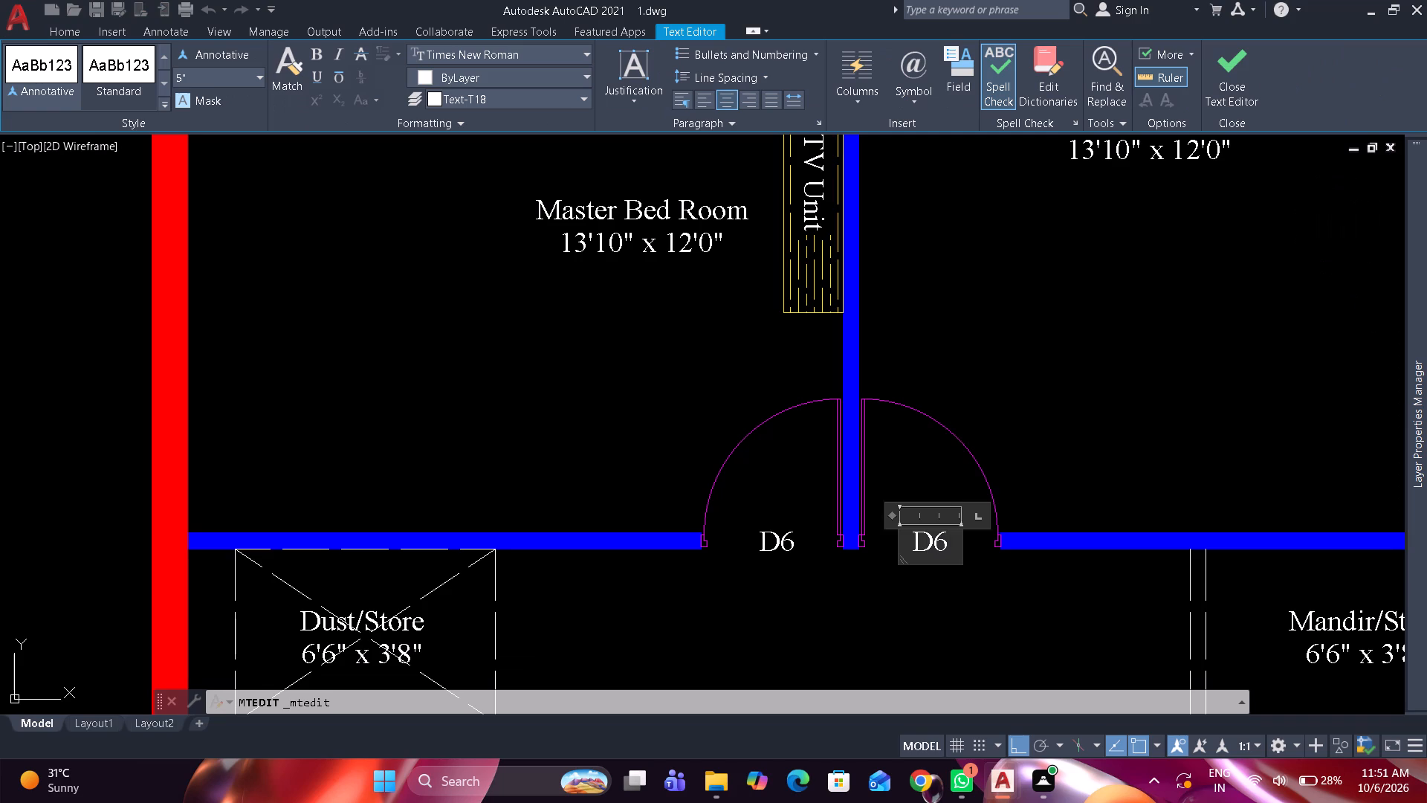
key(BackSpace)
key(9)
click(1026, 364)
Copy the D7 label horizontally to the door at the Bed Room's northwest corner.
scroll(989, 419, down, 2)
middle_drag(987, 419, 810, 567)
click(349, 291)
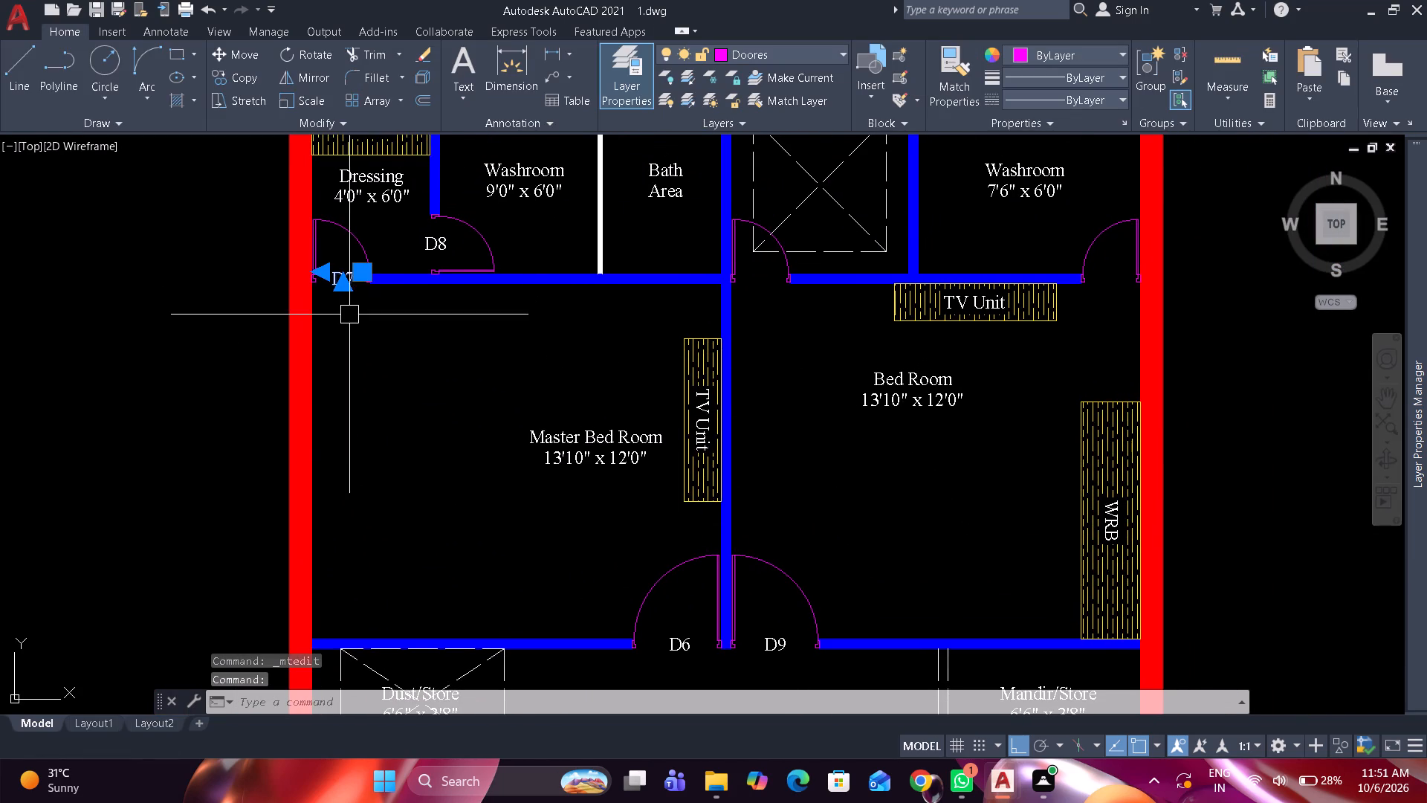
text(co)
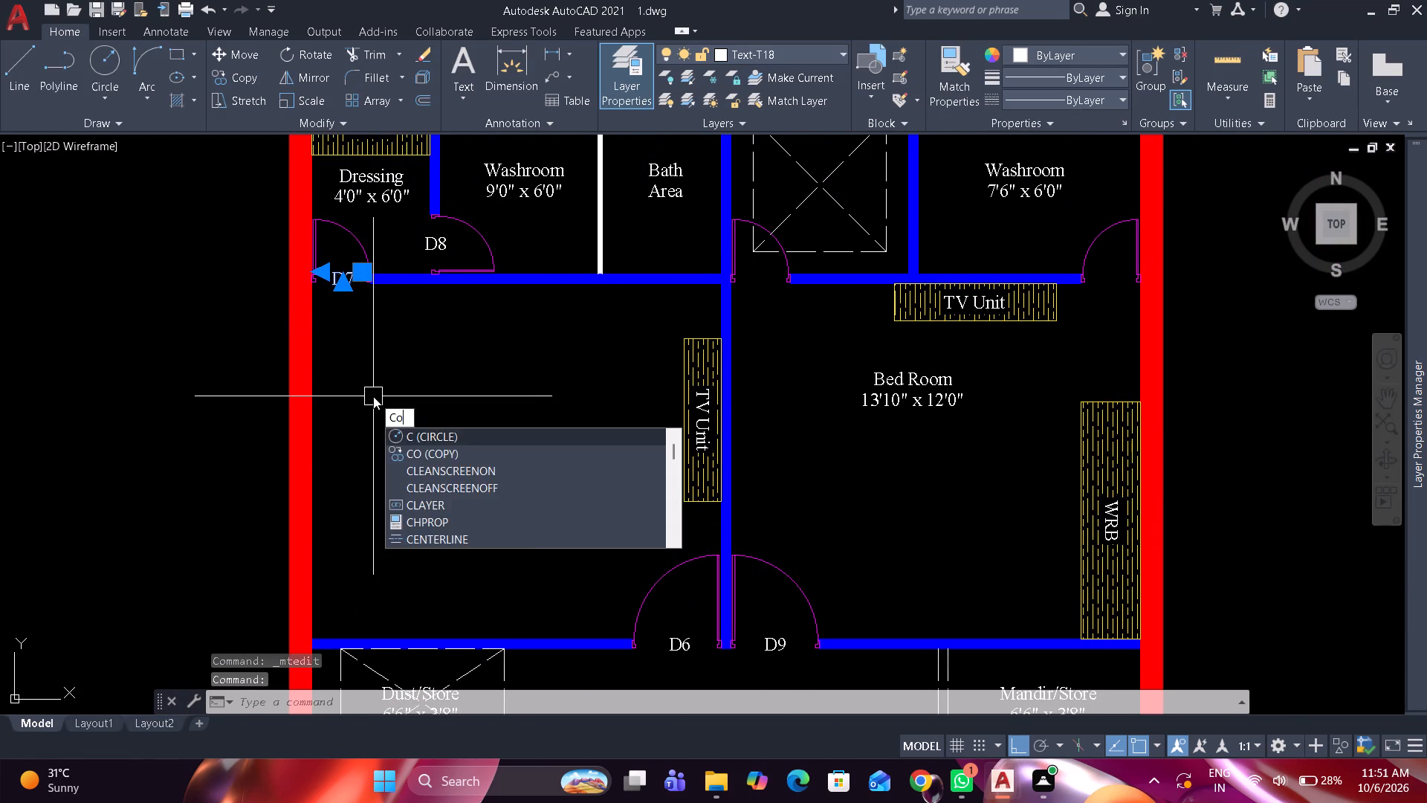
key(space)
click(373, 396)
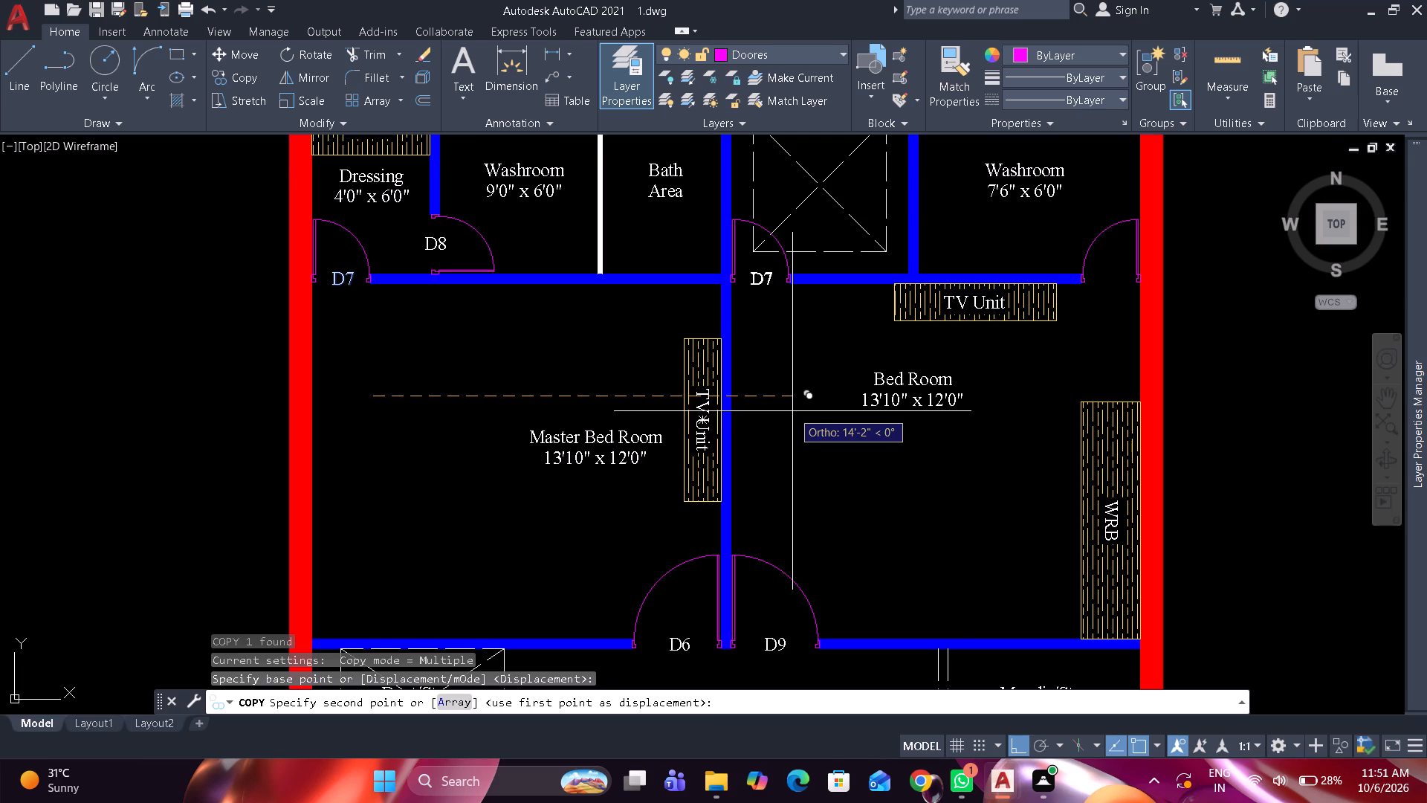
click(792, 411)
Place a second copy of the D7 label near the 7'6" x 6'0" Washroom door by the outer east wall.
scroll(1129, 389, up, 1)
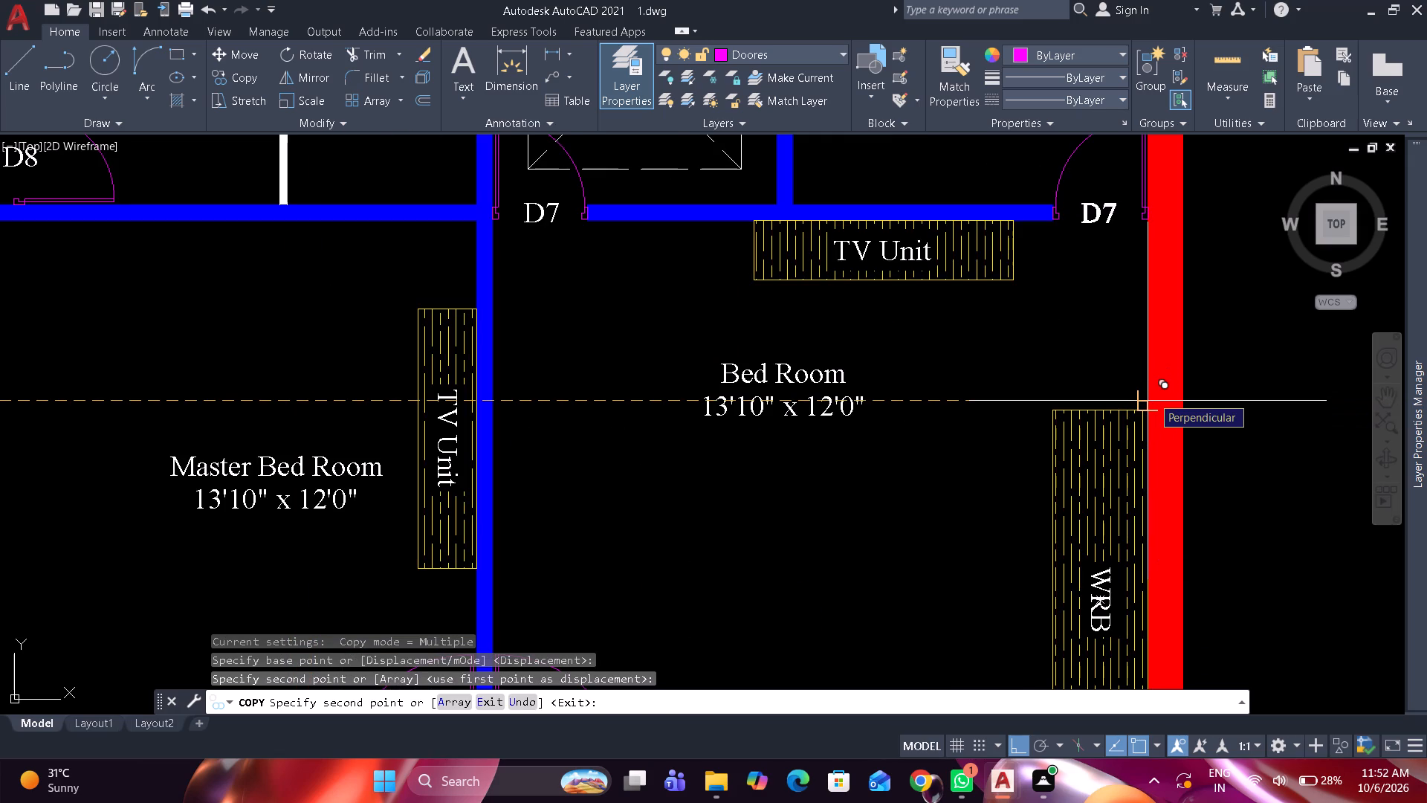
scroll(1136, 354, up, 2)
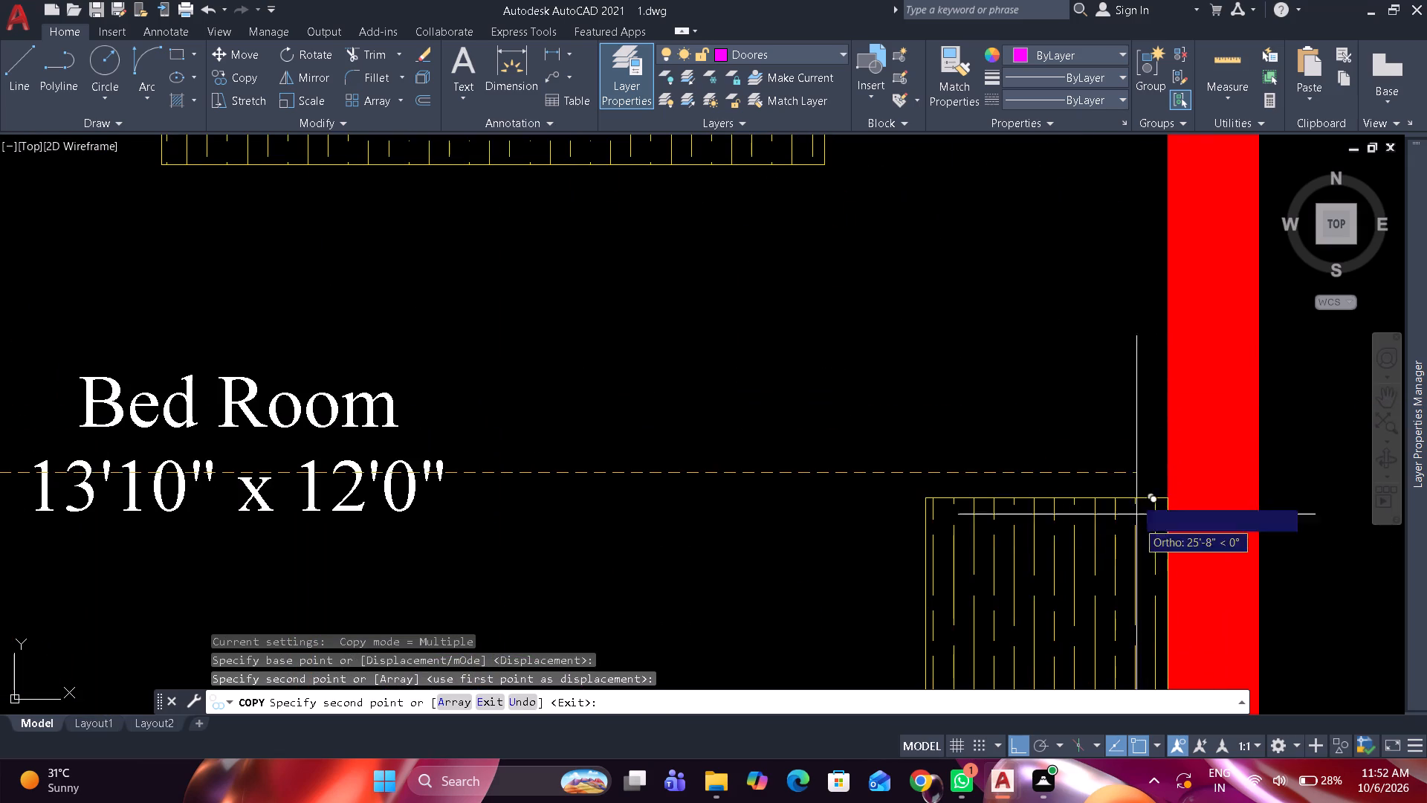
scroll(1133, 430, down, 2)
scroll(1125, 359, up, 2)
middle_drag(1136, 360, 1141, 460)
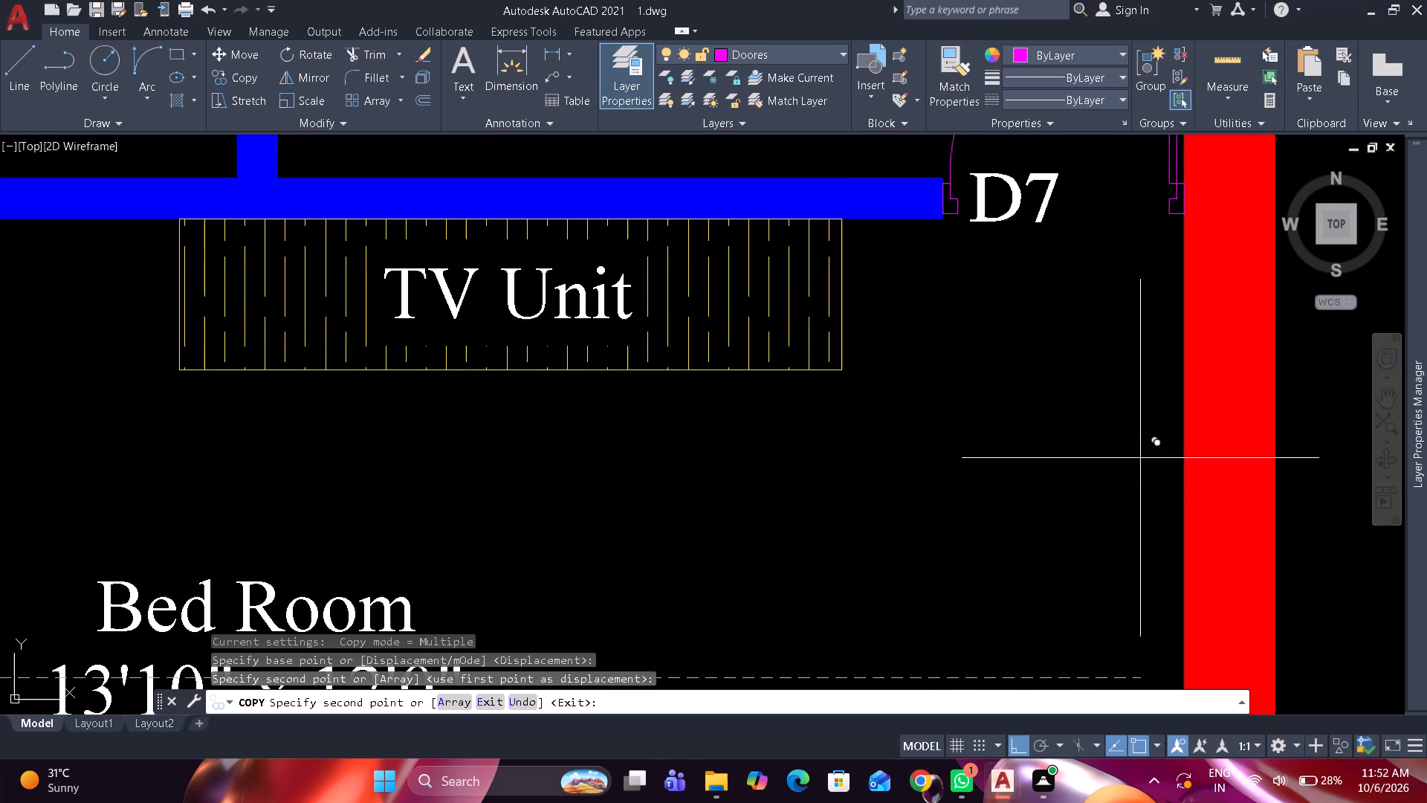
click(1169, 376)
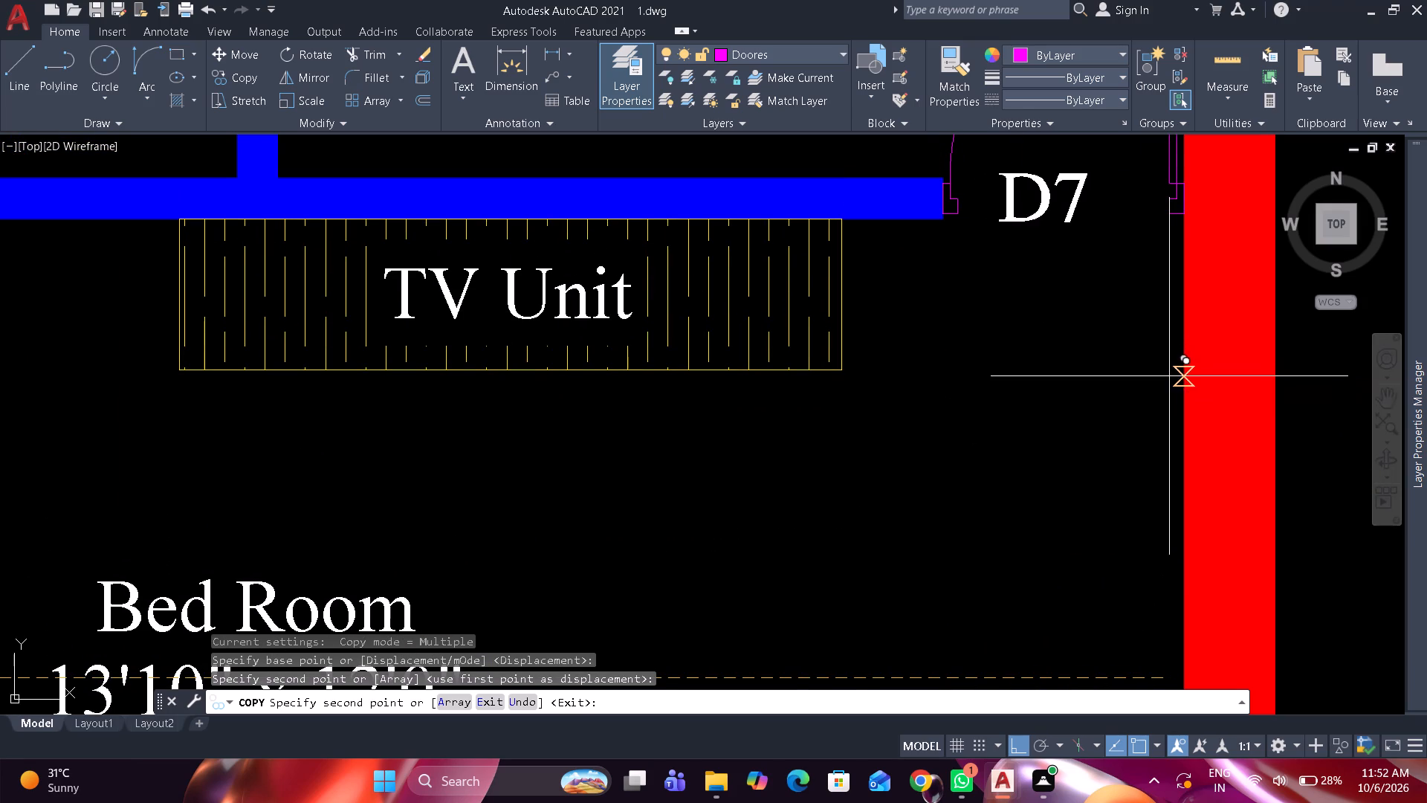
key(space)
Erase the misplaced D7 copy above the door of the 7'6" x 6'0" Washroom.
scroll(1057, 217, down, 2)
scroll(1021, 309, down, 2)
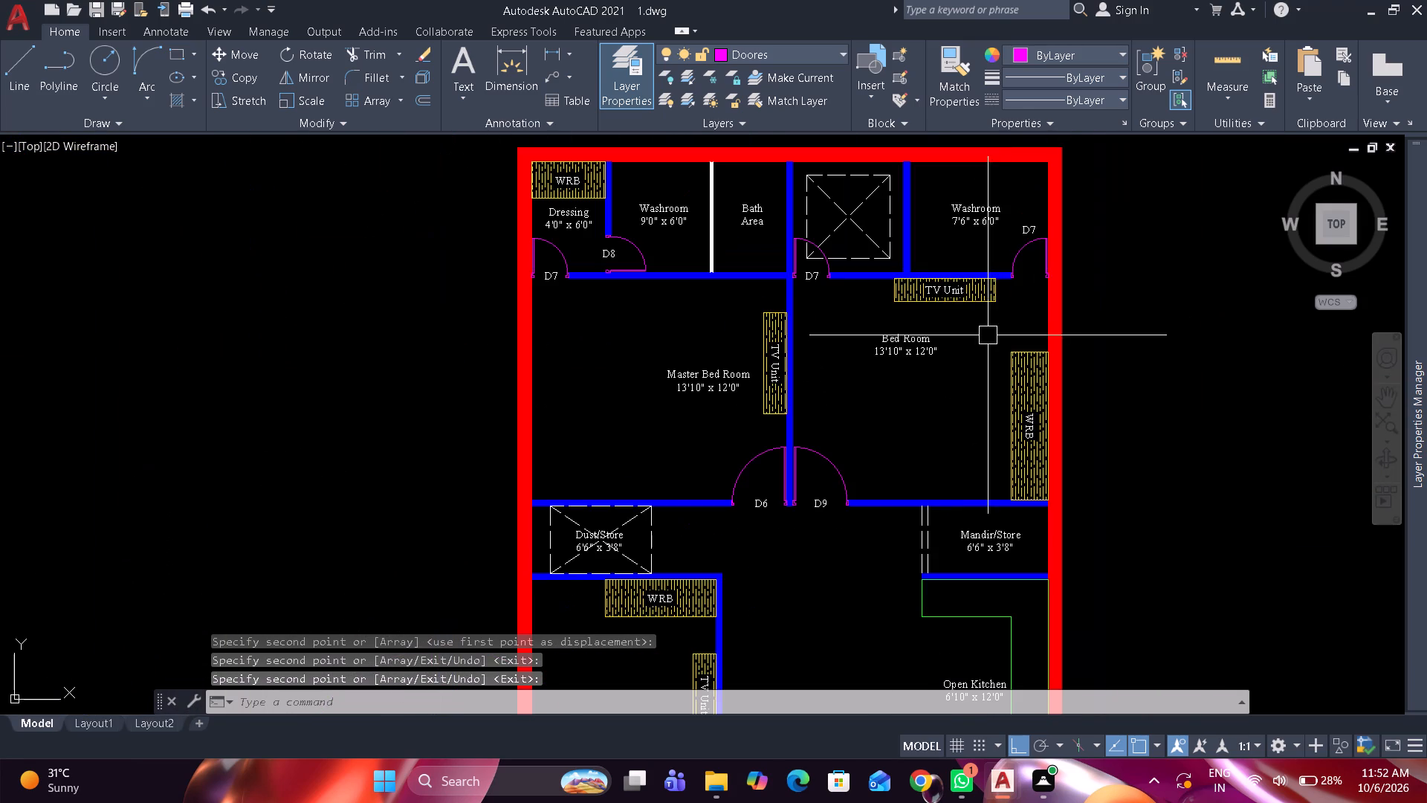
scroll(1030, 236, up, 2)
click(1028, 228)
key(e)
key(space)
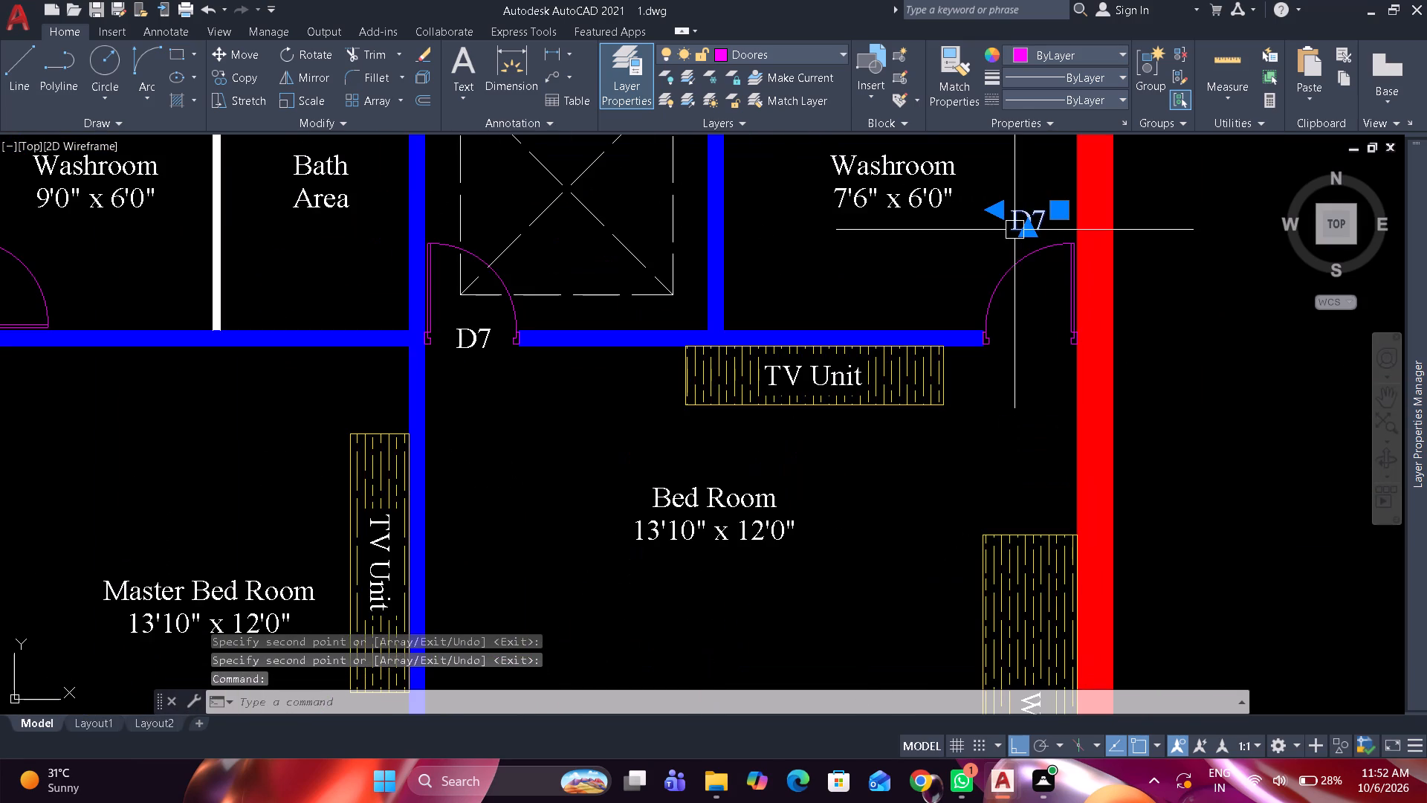
Change the copied label at the door in the Bed Room's northwest corner to D10.
scroll(474, 343, down, 1)
middle_drag(510, 338, 612, 265)
middle_click(612, 265)
scroll(606, 266, up, 1)
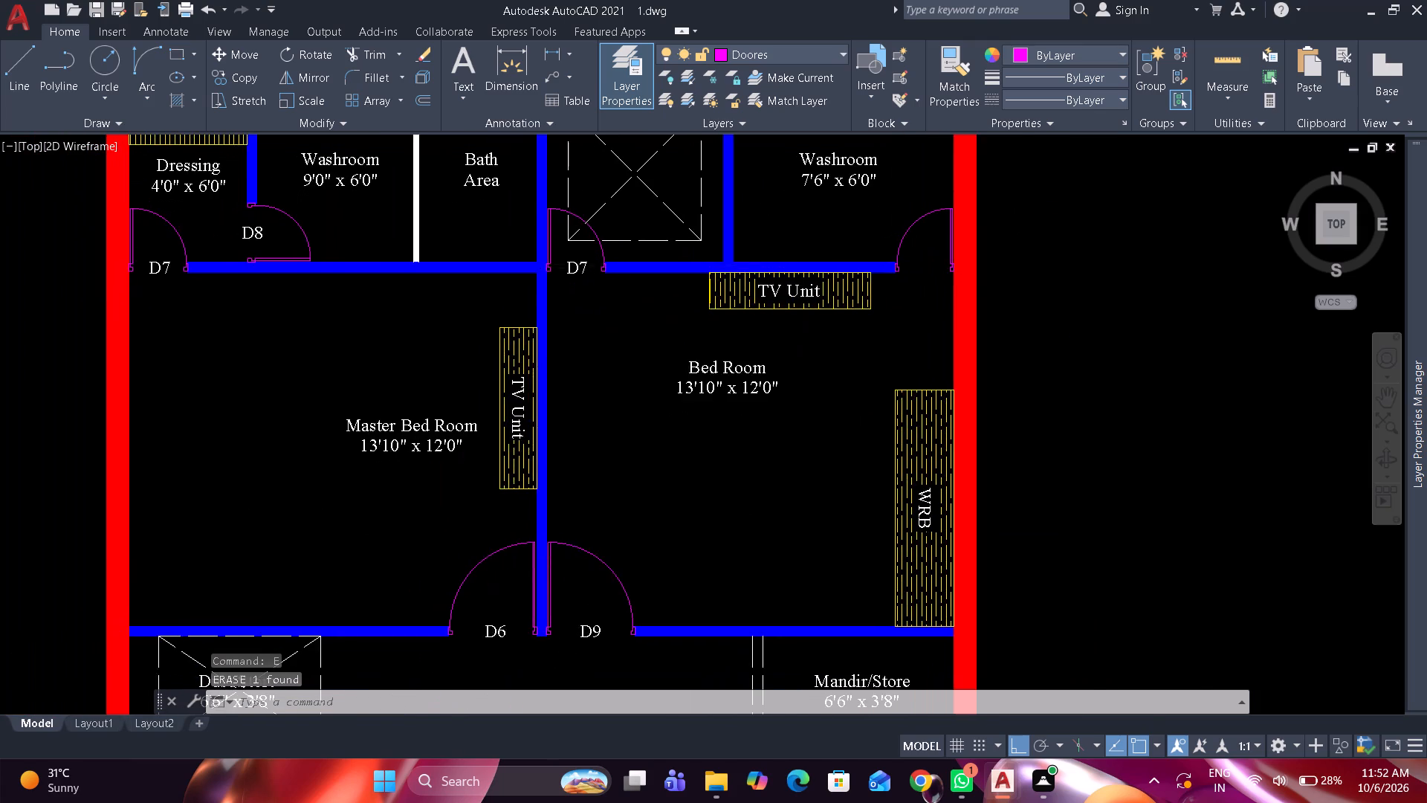
scroll(606, 266, up, 1)
double_click(559, 265)
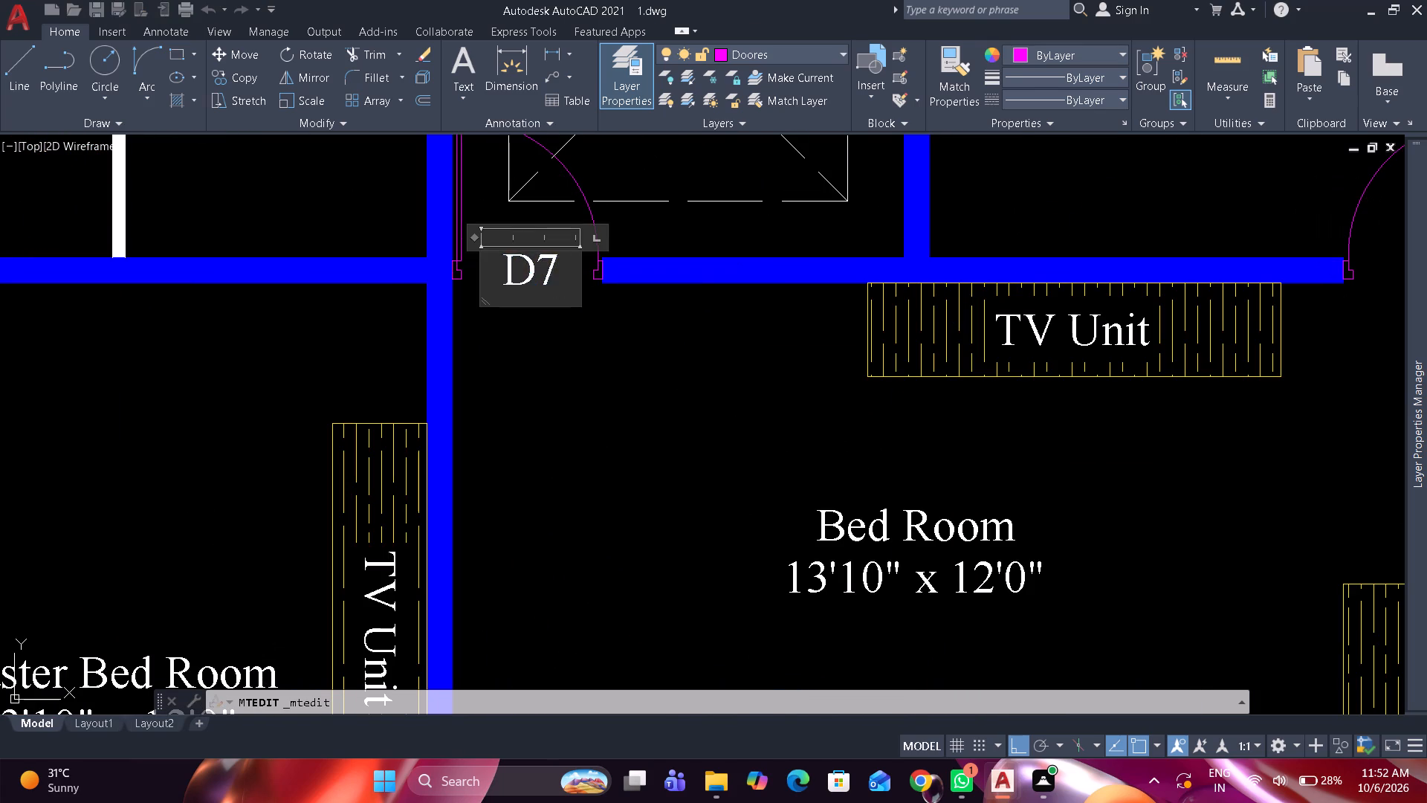
key(BackSpace)
key(1)
key(0)
drag(537, 361, 548, 331)
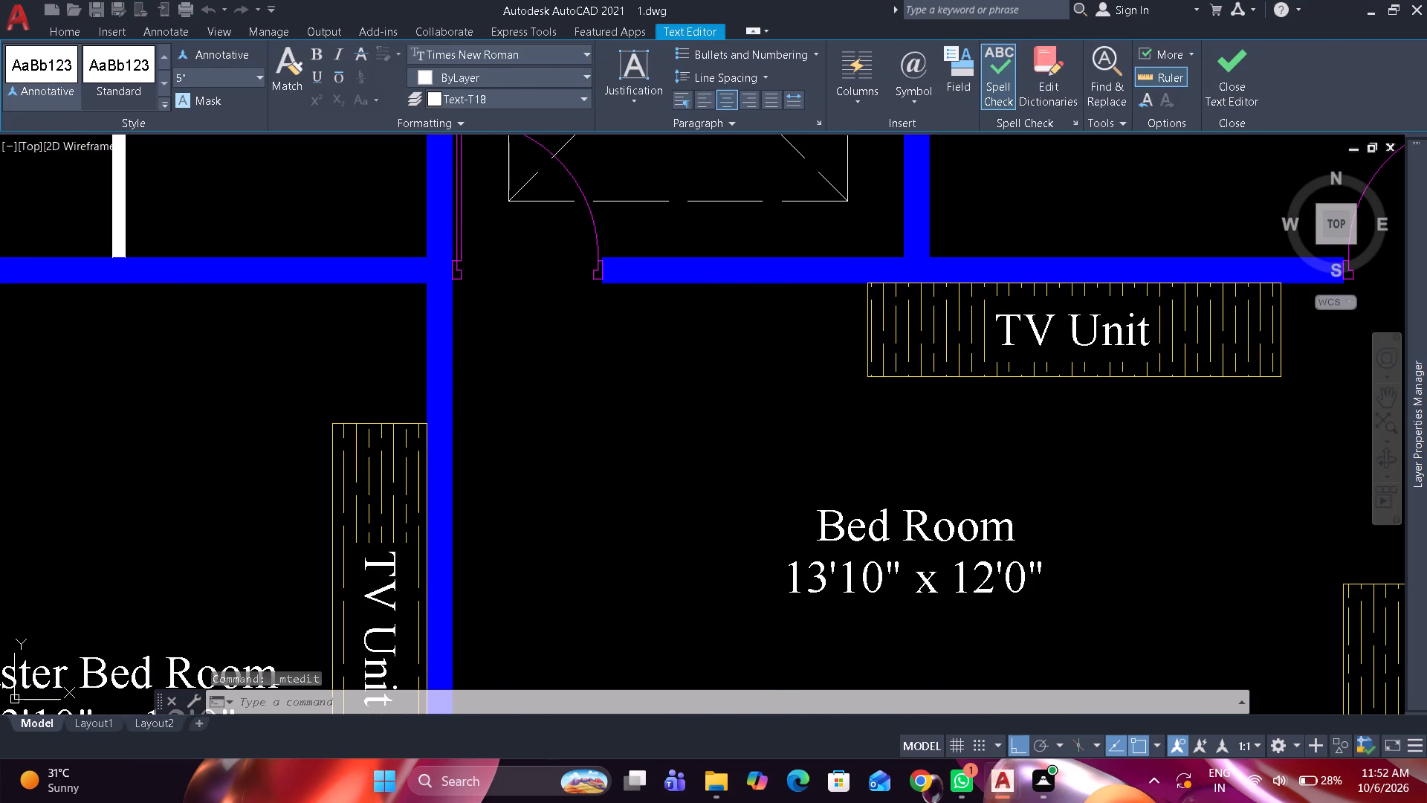
Copy the D10 label horizontally to the 7'6" x 6'0" Washroom door at the Bed Room's northeast corner.
click(555, 280)
key(c)
key(o)
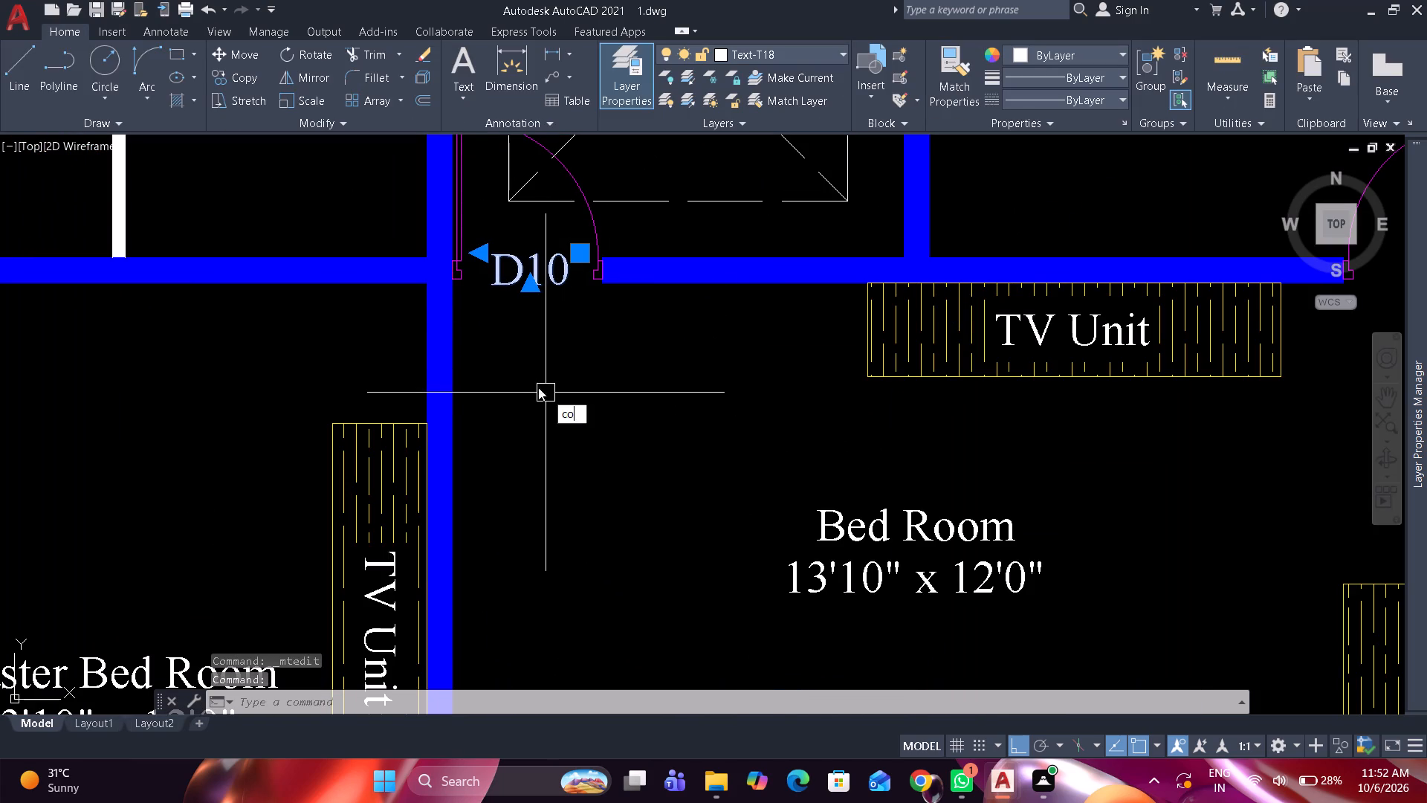
key(space)
drag(529, 385, 554, 378)
scroll(698, 380, down, 1)
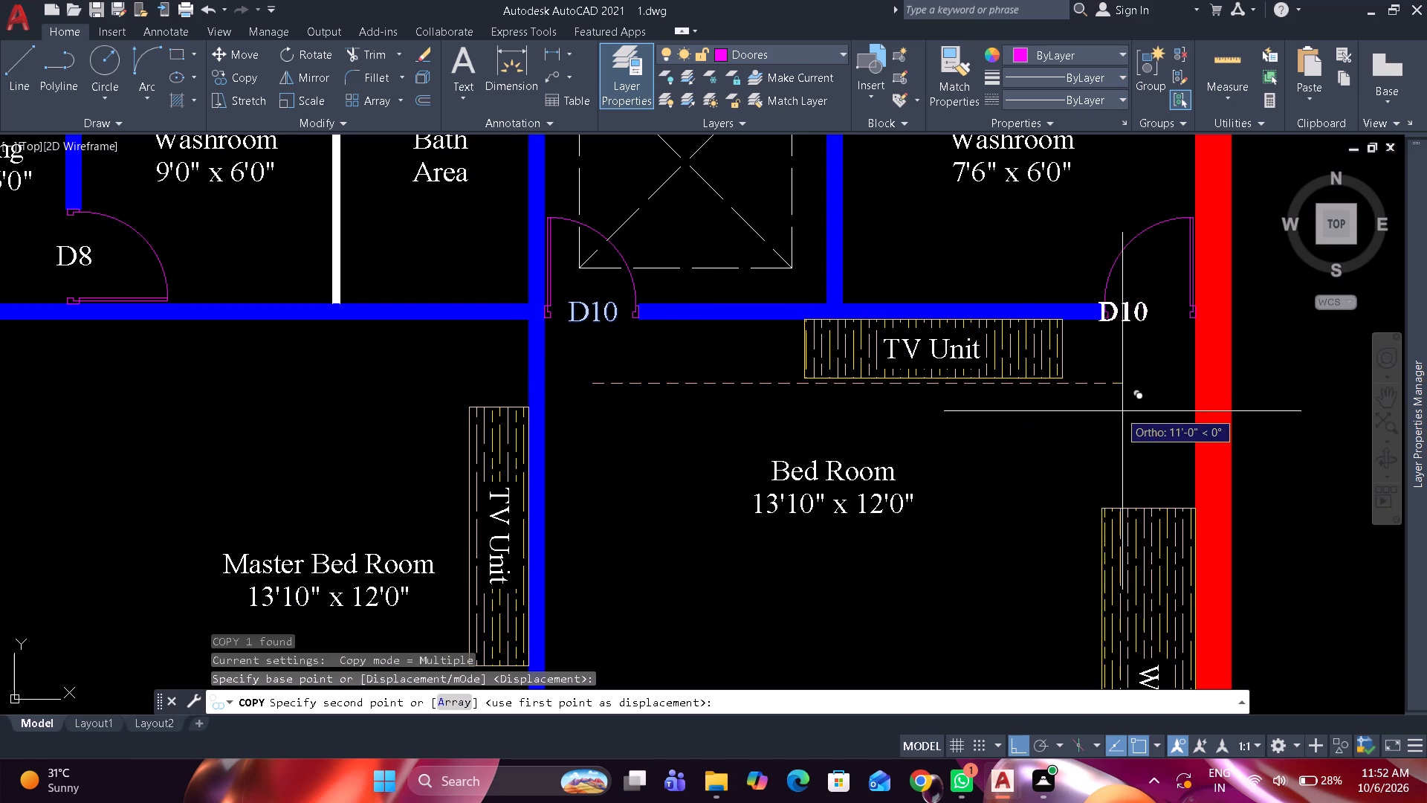
scroll(1145, 407, up, 1)
click(1153, 375)
key(space)
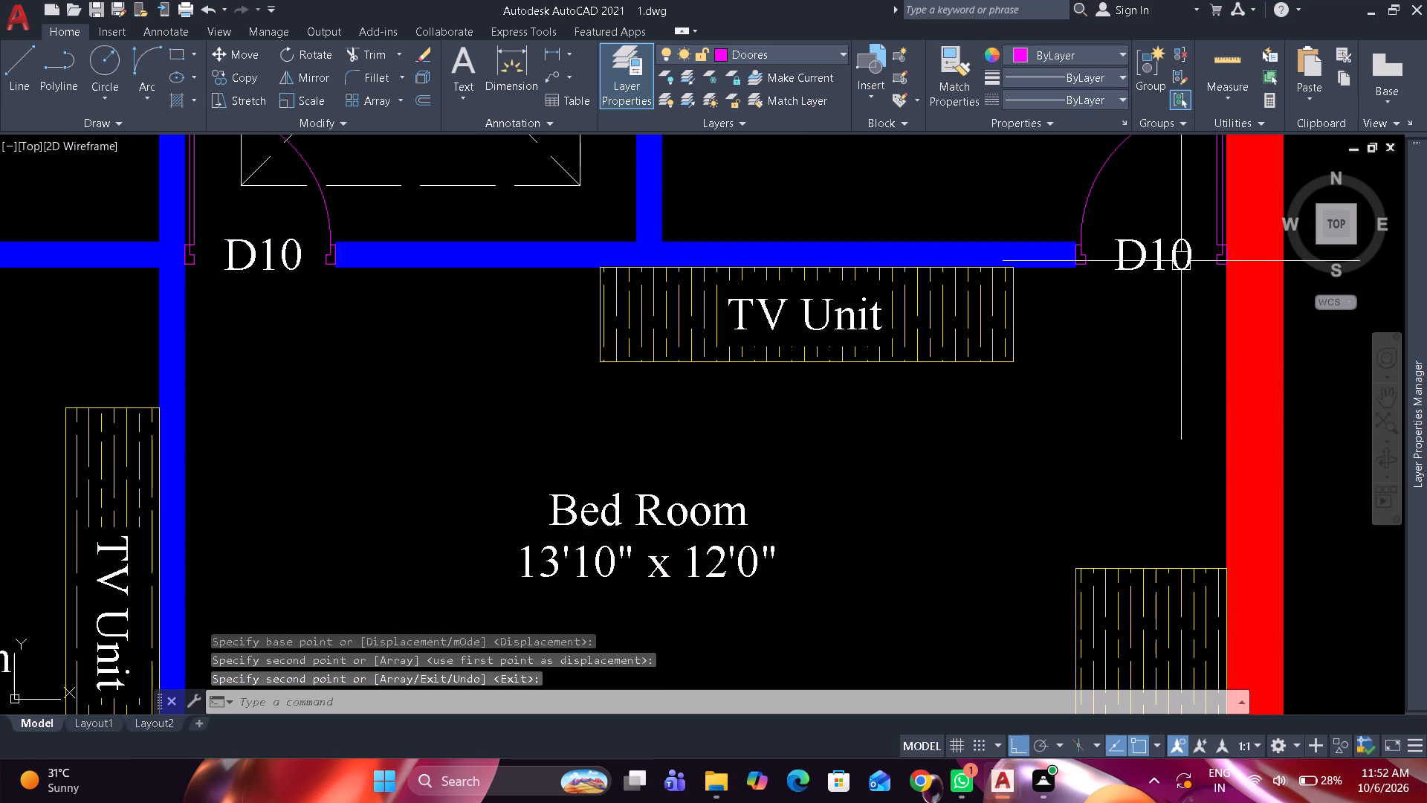
Change the copied label at the Washroom door in the Bed Room's northeast corner to D11.
double_click(1192, 248)
click(1197, 271)
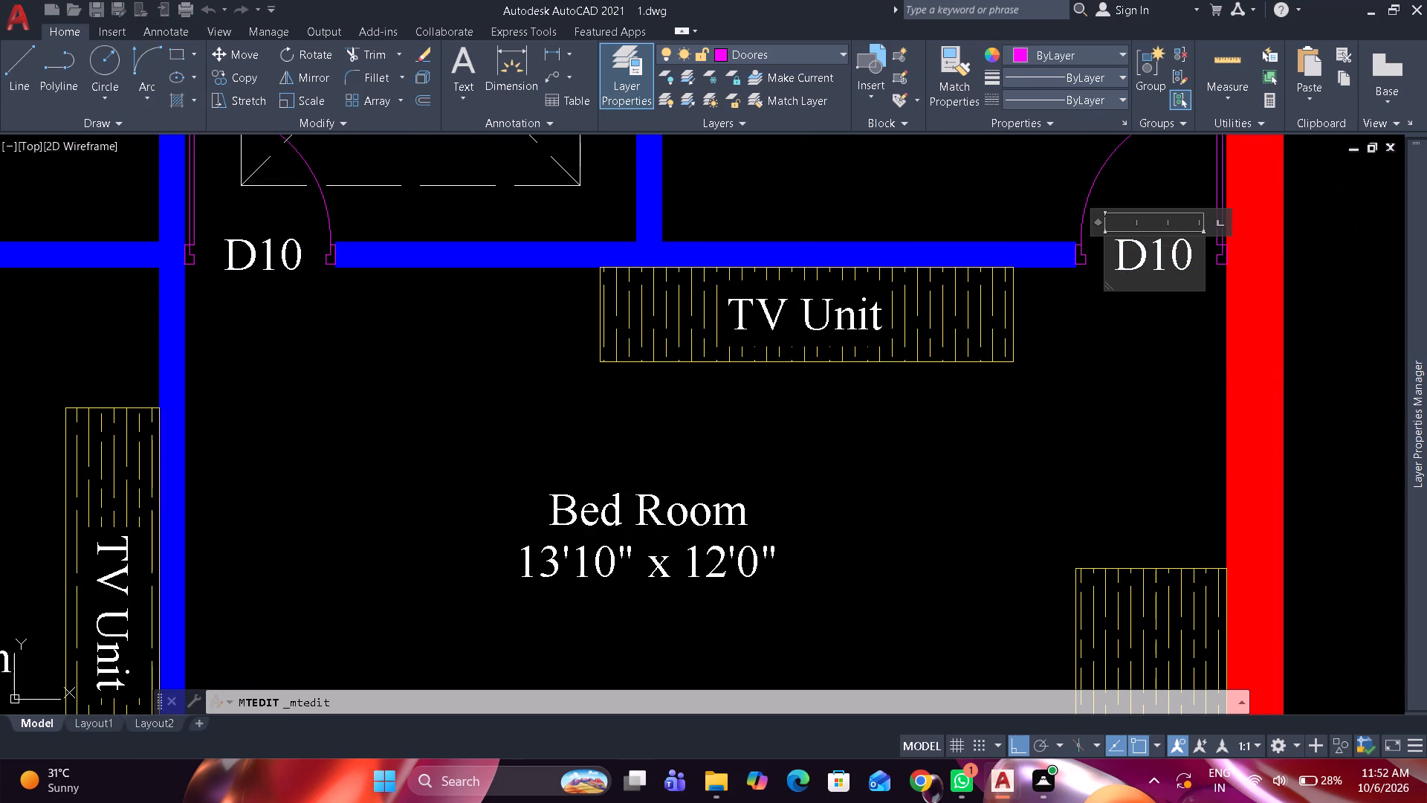
key(BackSpace)
key(1)
click(1153, 339)
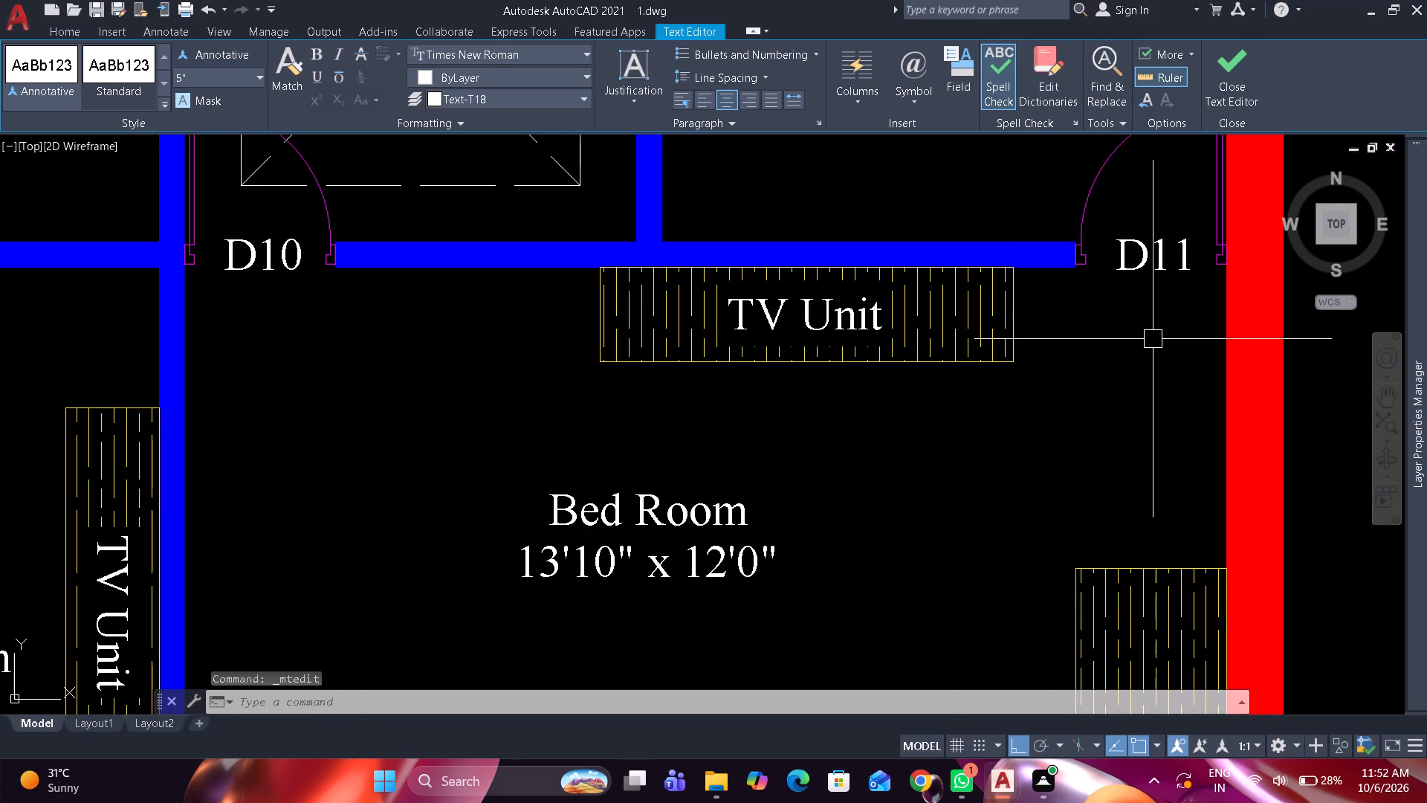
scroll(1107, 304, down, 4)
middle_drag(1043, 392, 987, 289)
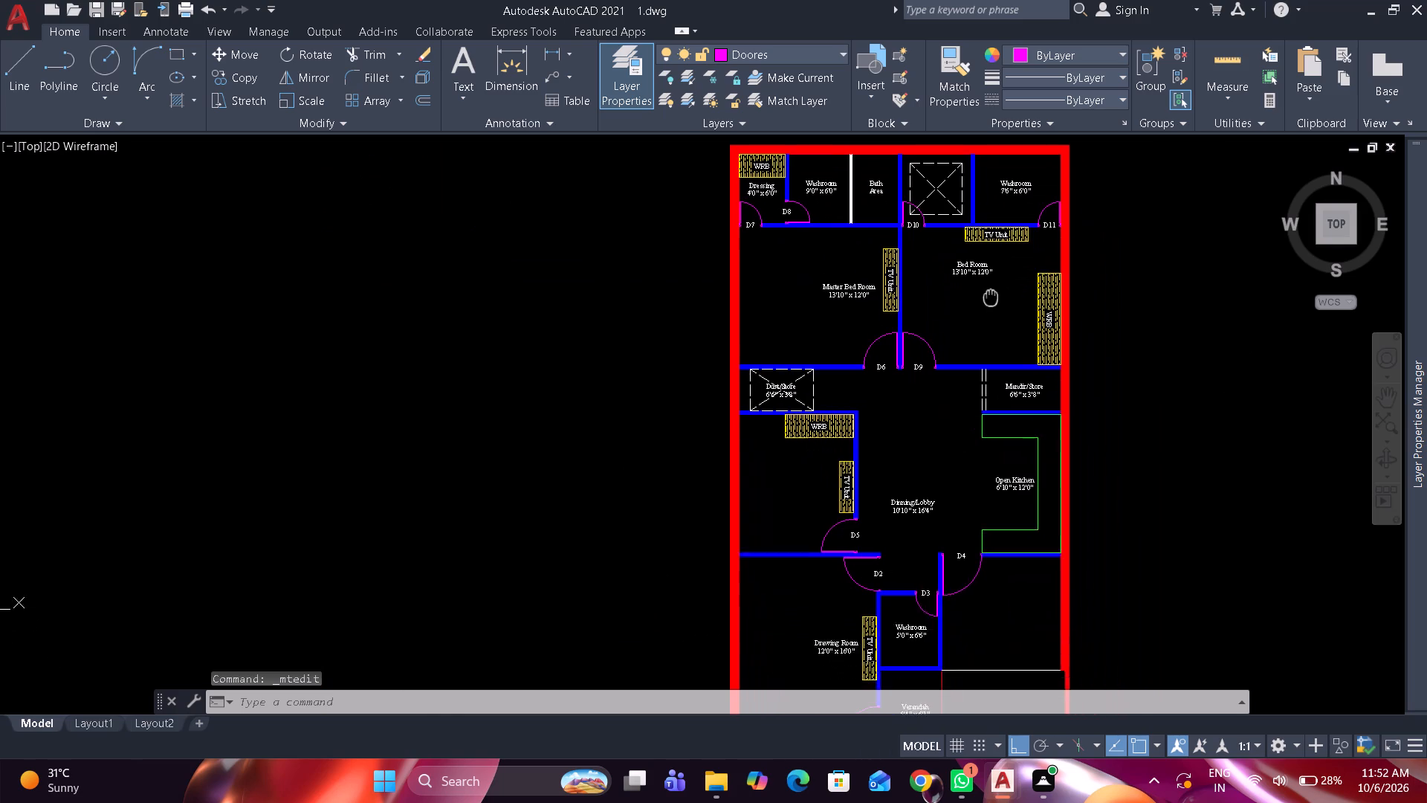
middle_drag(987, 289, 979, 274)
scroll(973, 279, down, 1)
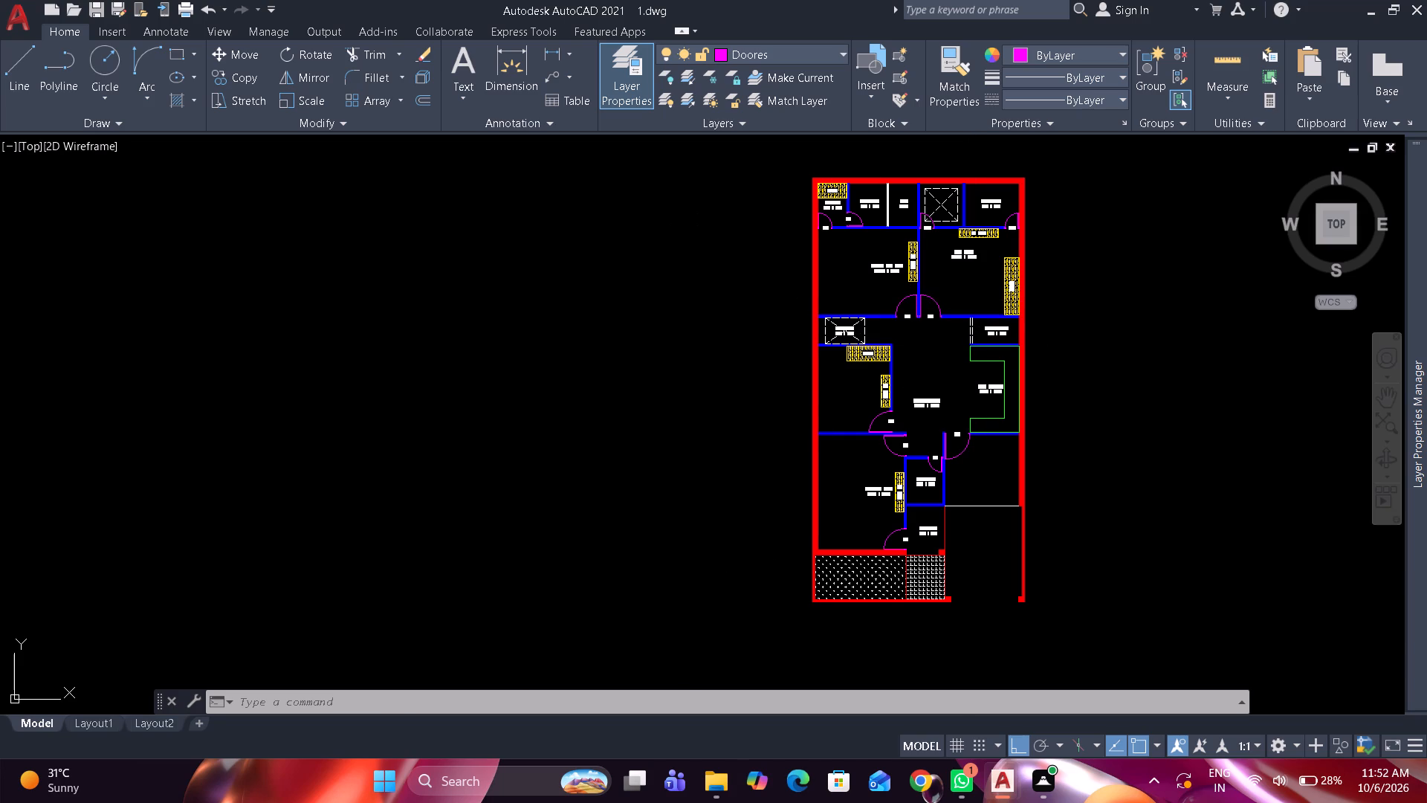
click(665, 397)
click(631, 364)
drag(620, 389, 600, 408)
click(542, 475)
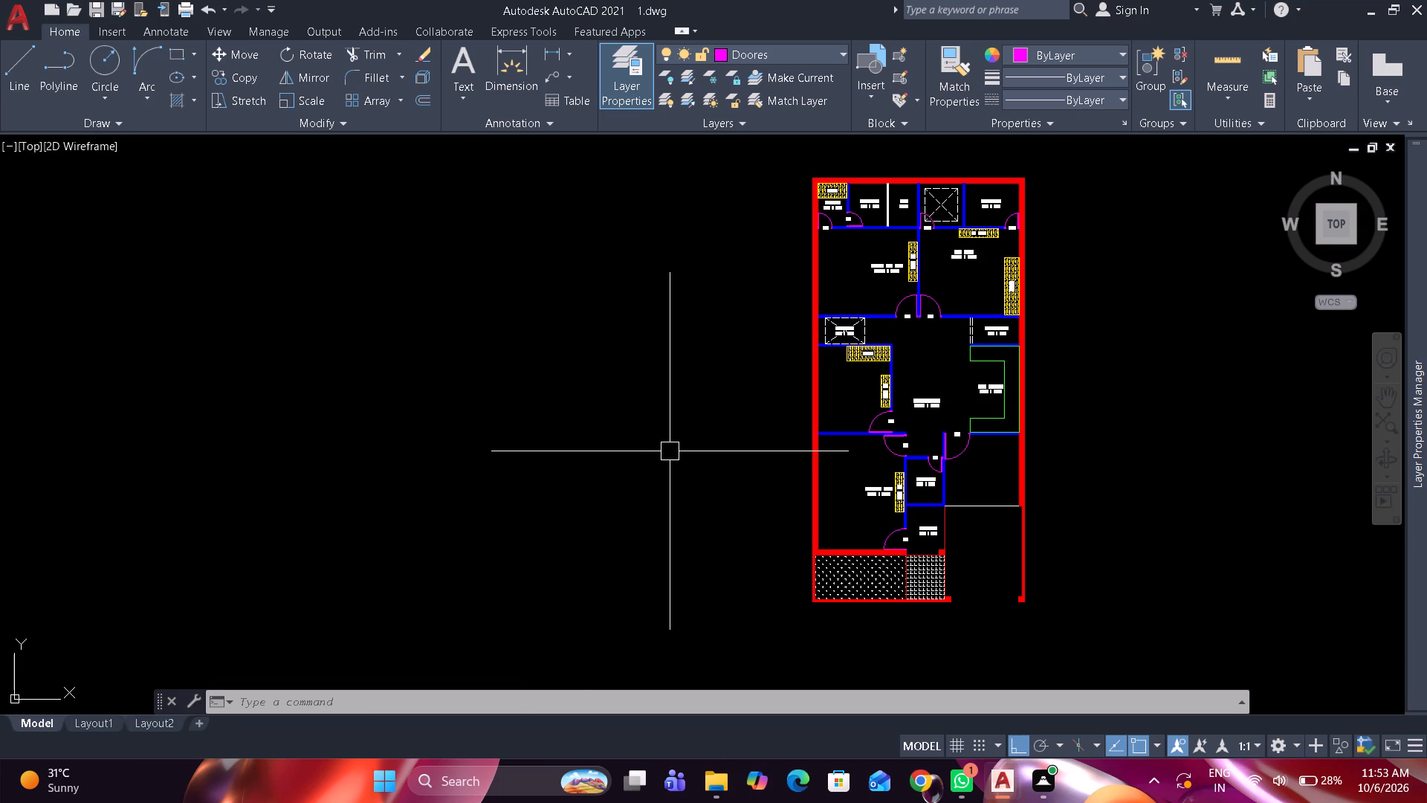
Create a new layer named Stairs and give it colour 8.
middle_drag(690, 455, 629, 415)
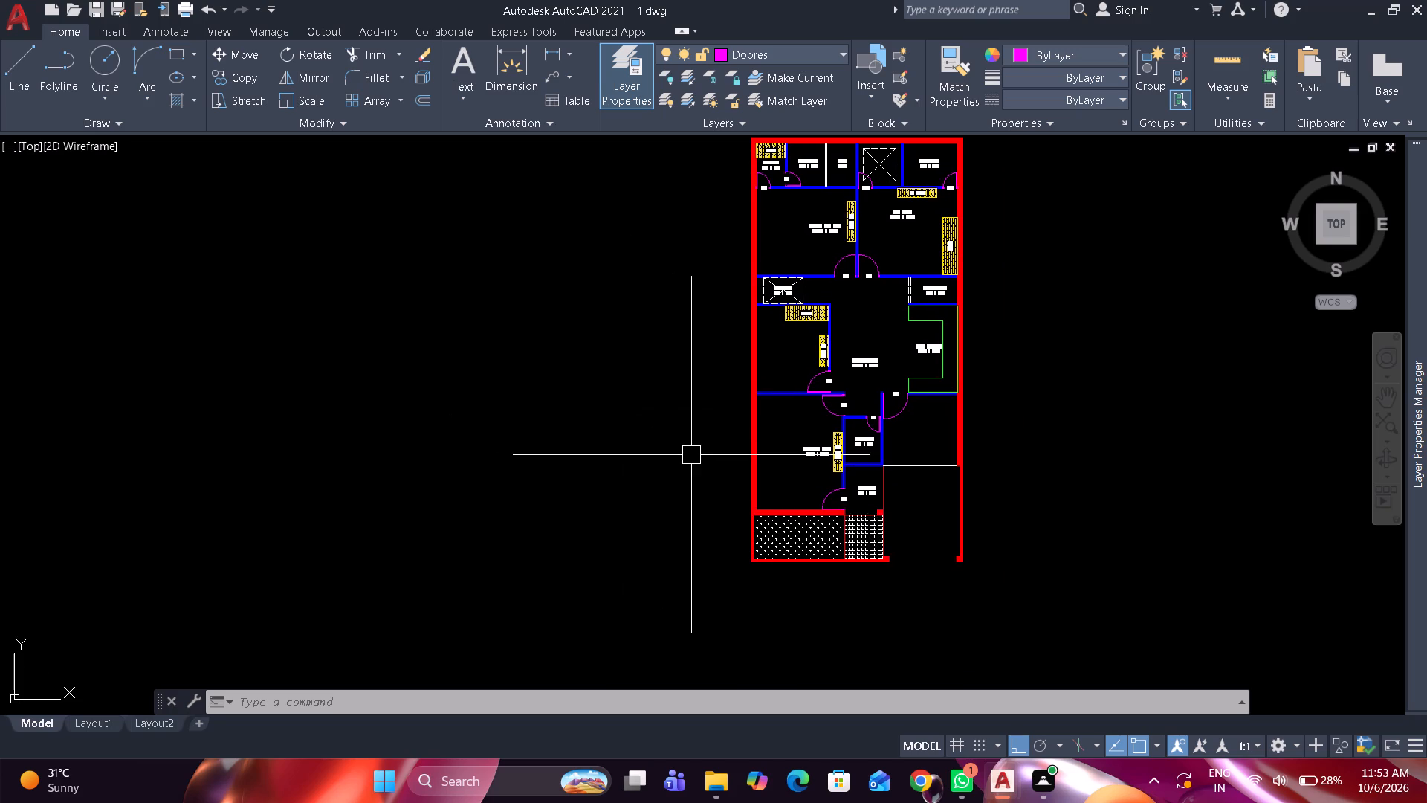
middle_drag(692, 456, 659, 460)
scroll(893, 443, up, 3)
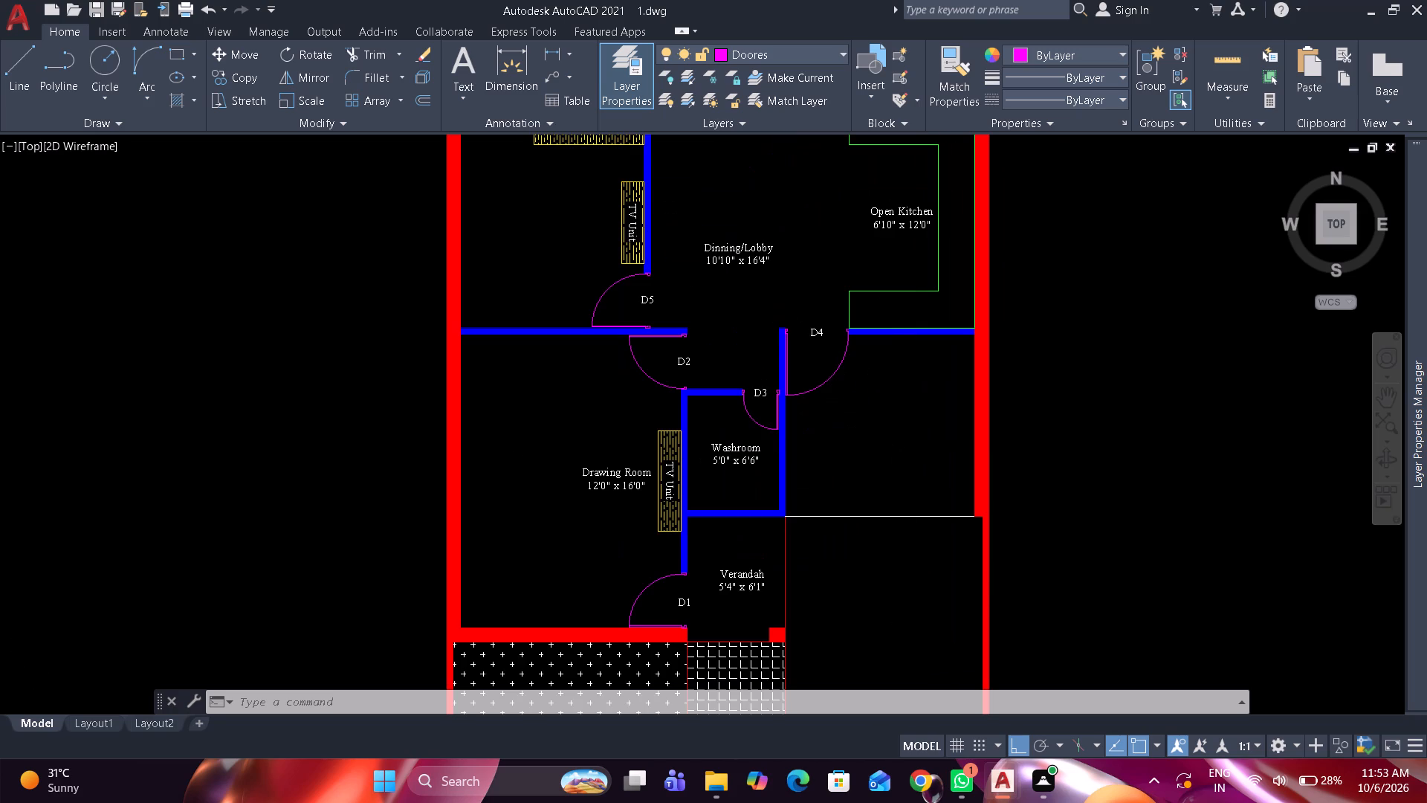
middle_drag(905, 446, 867, 428)
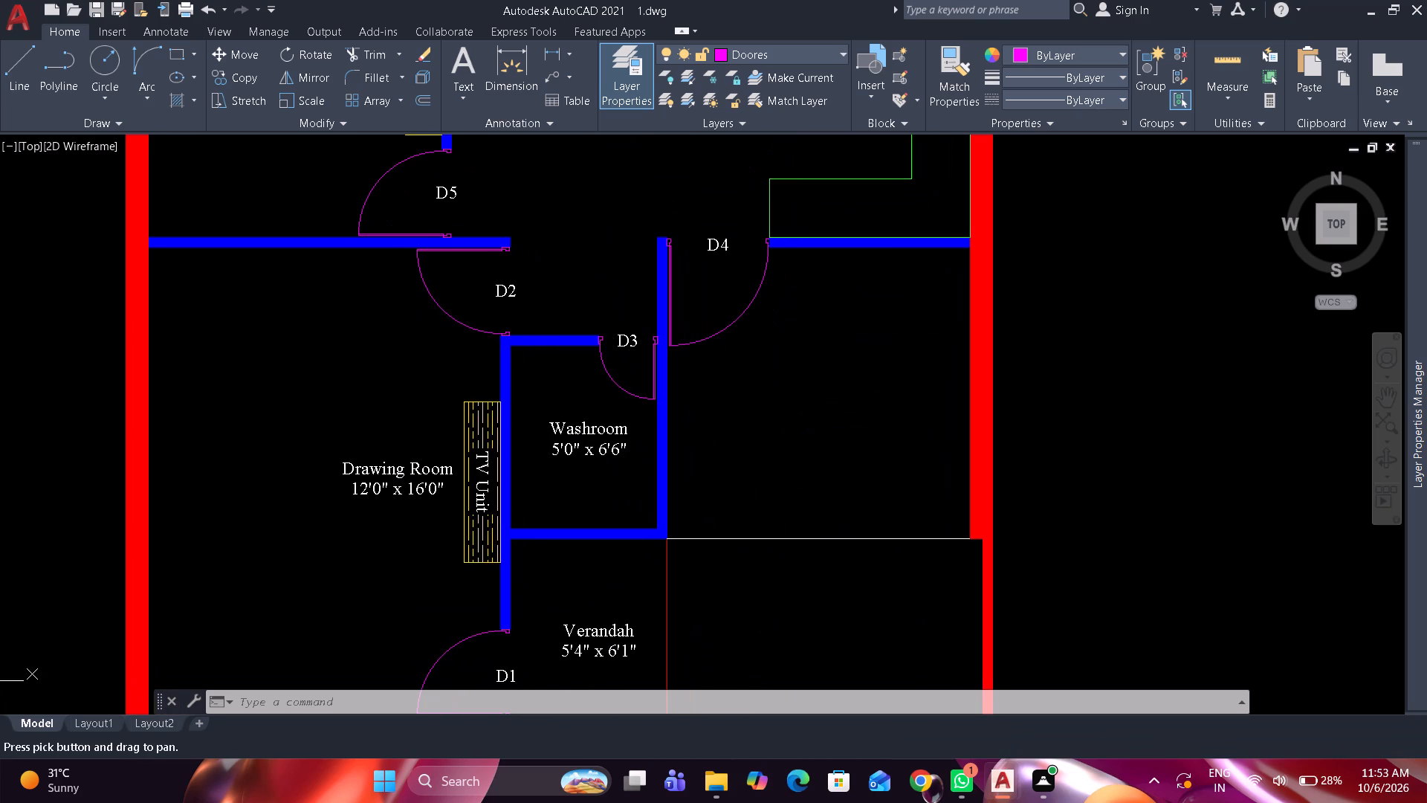
scroll(899, 261, up, 1)
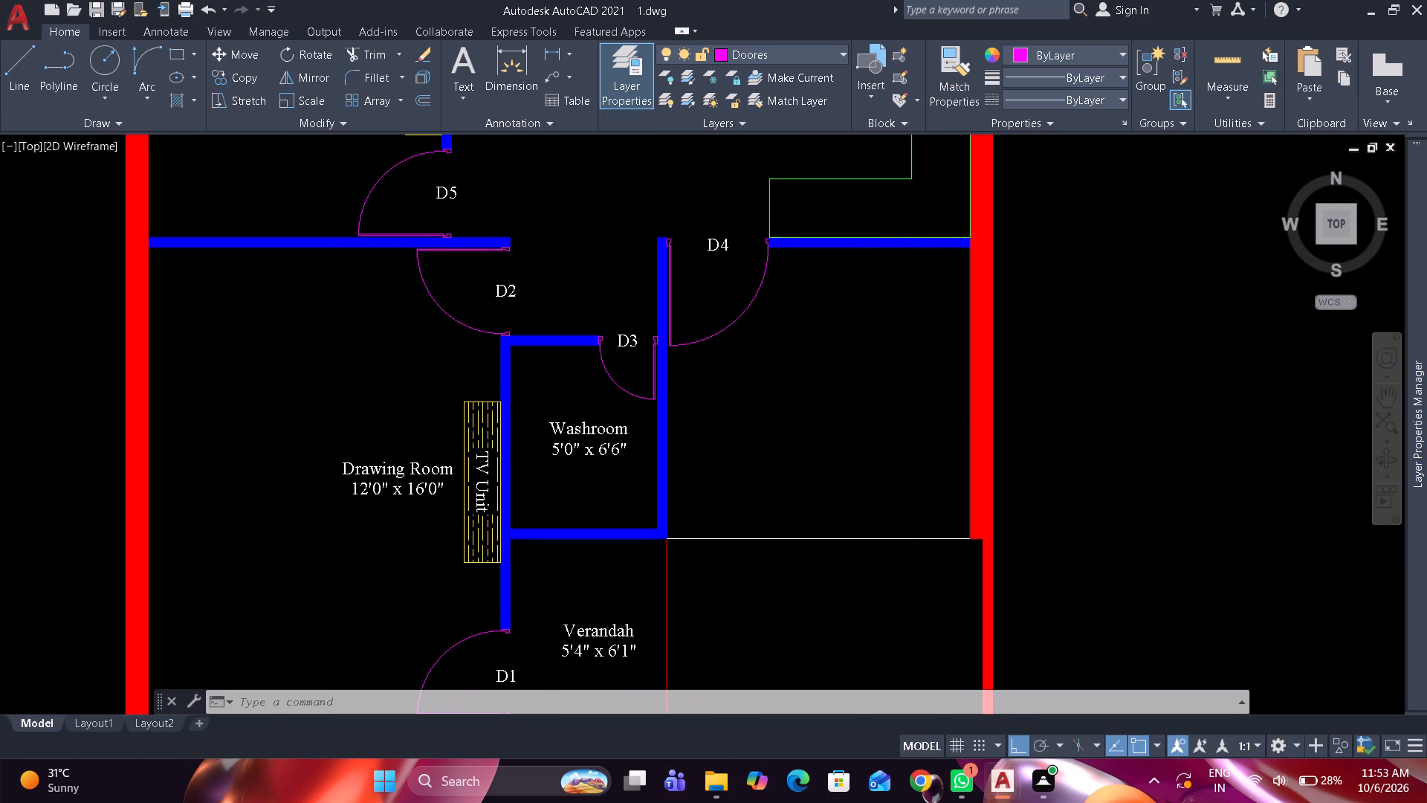
middle_drag(890, 265, 870, 270)
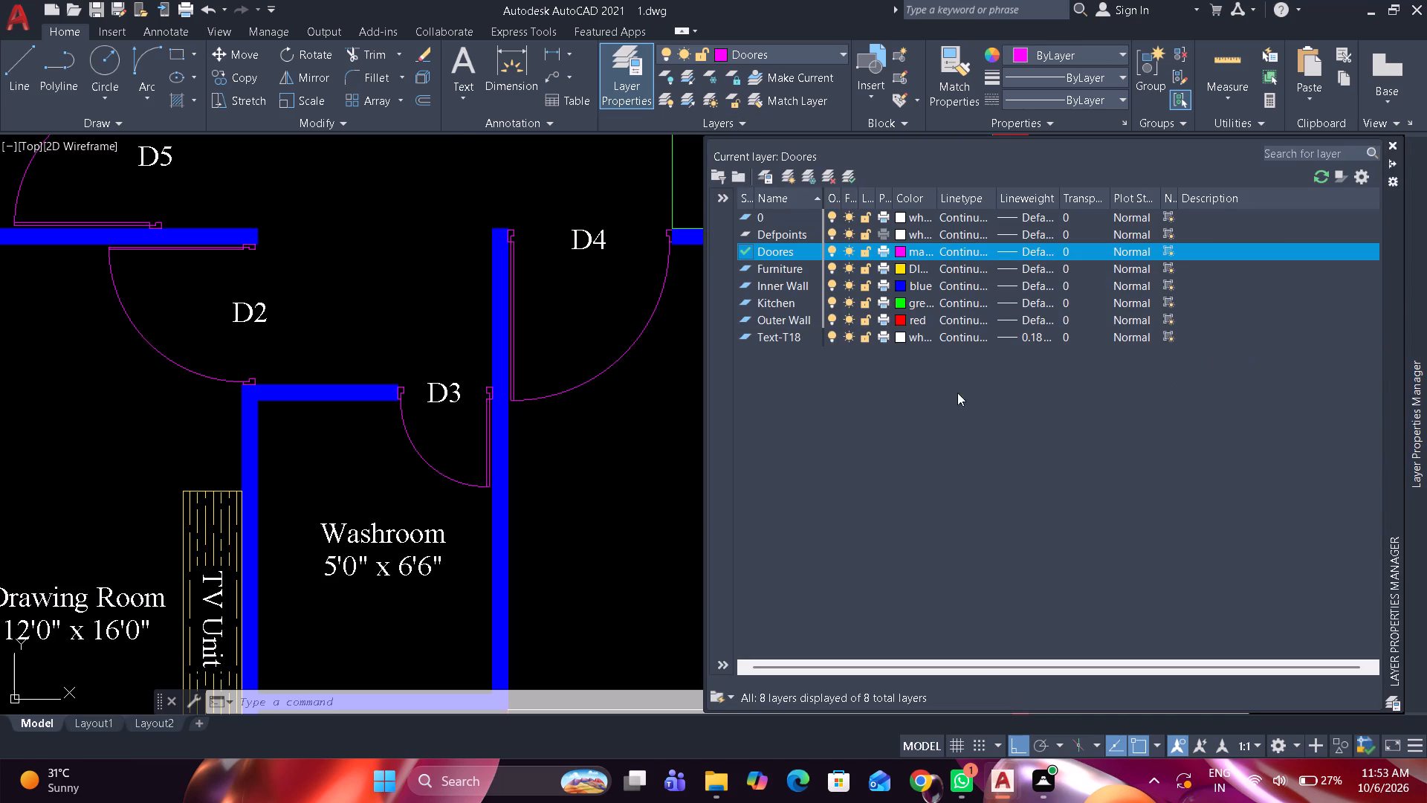
click(785, 184)
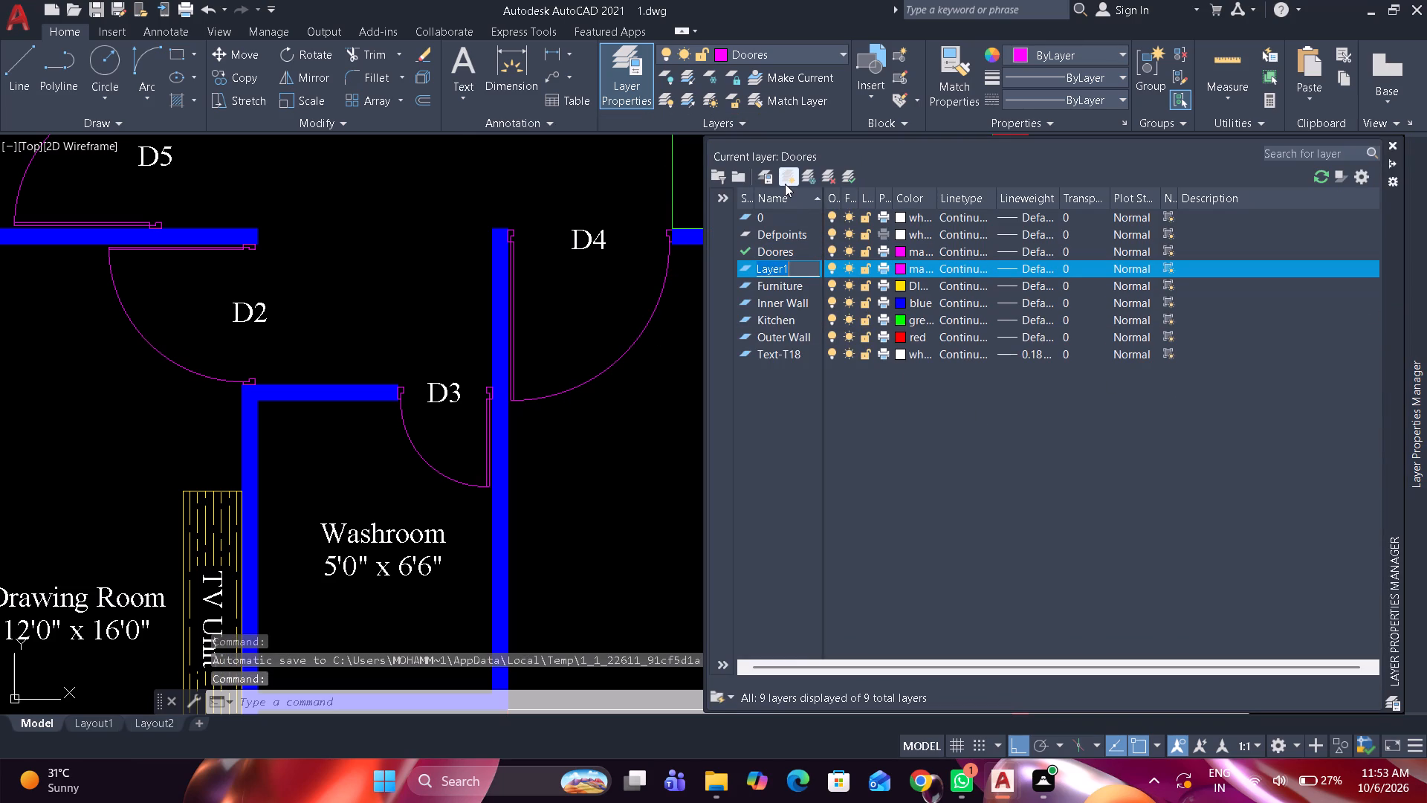
text(Stairs)
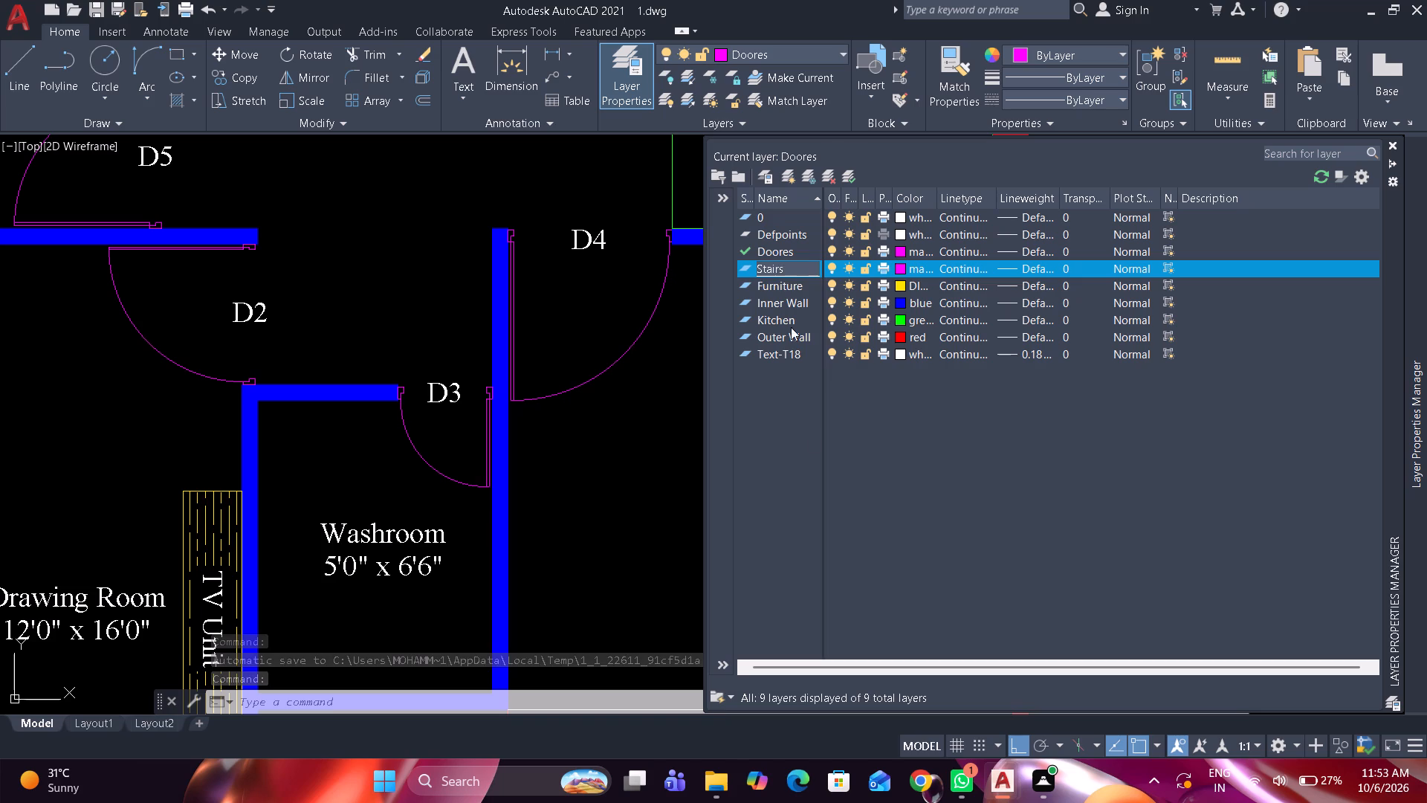
drag(817, 501, 822, 492)
click(899, 266)
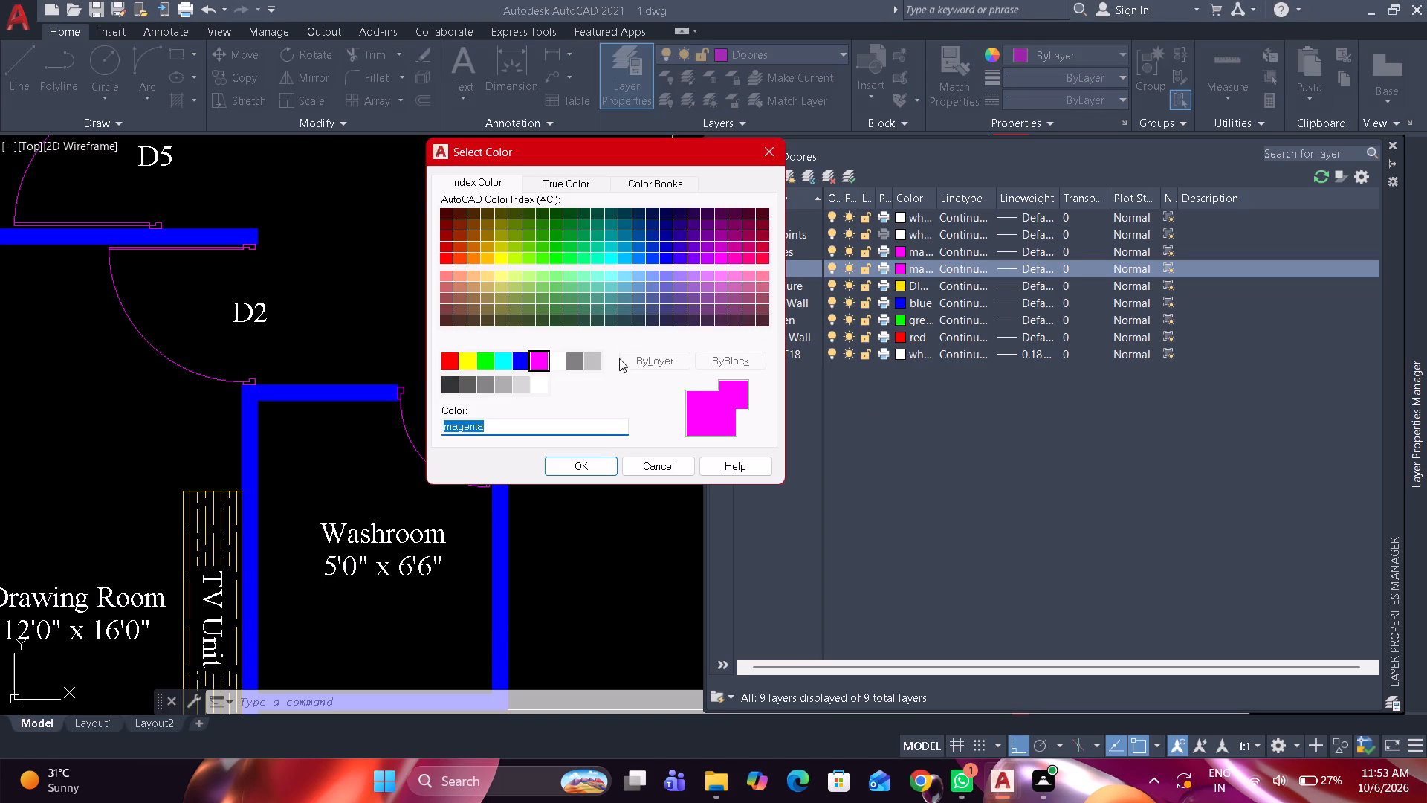
click(576, 360)
click(580, 470)
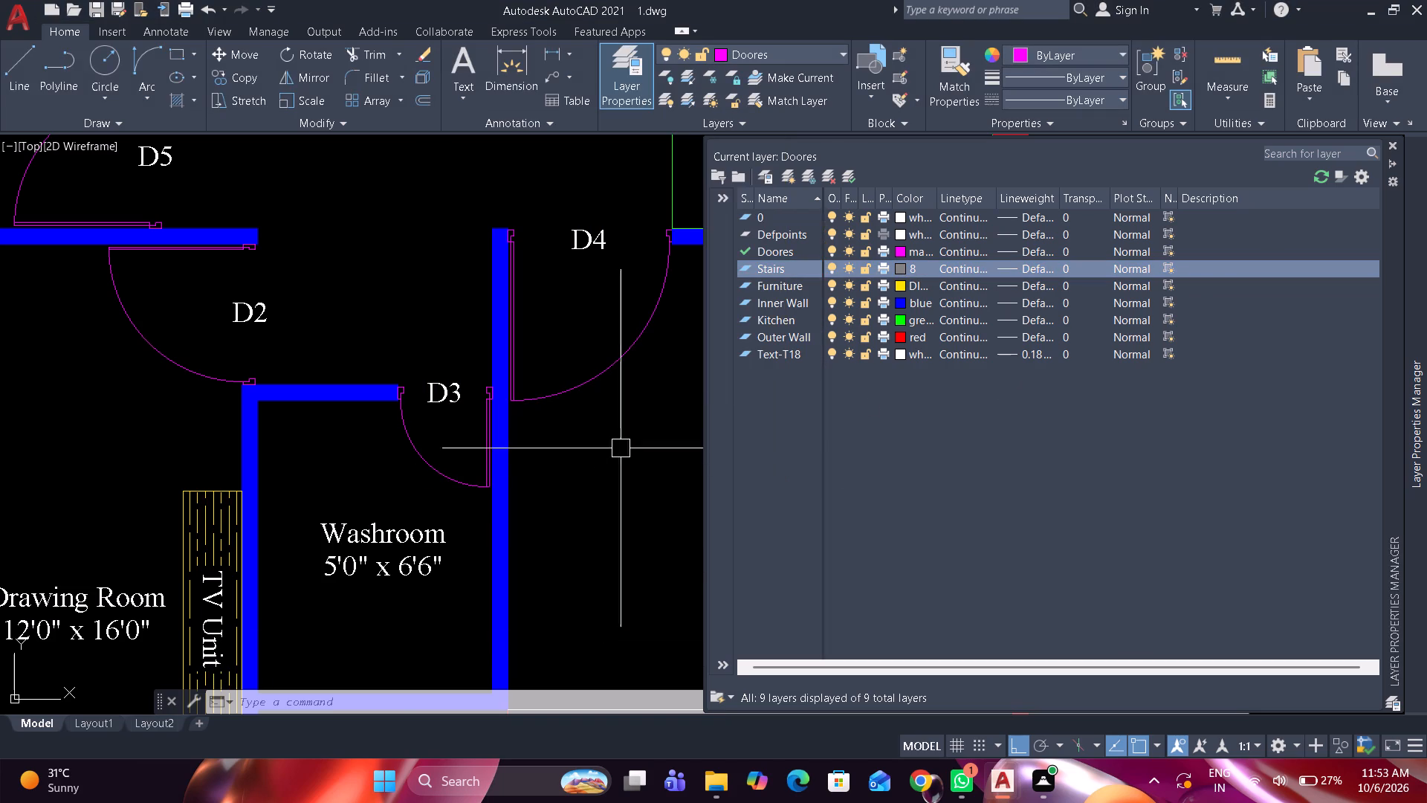
click(628, 444)
click(624, 444)
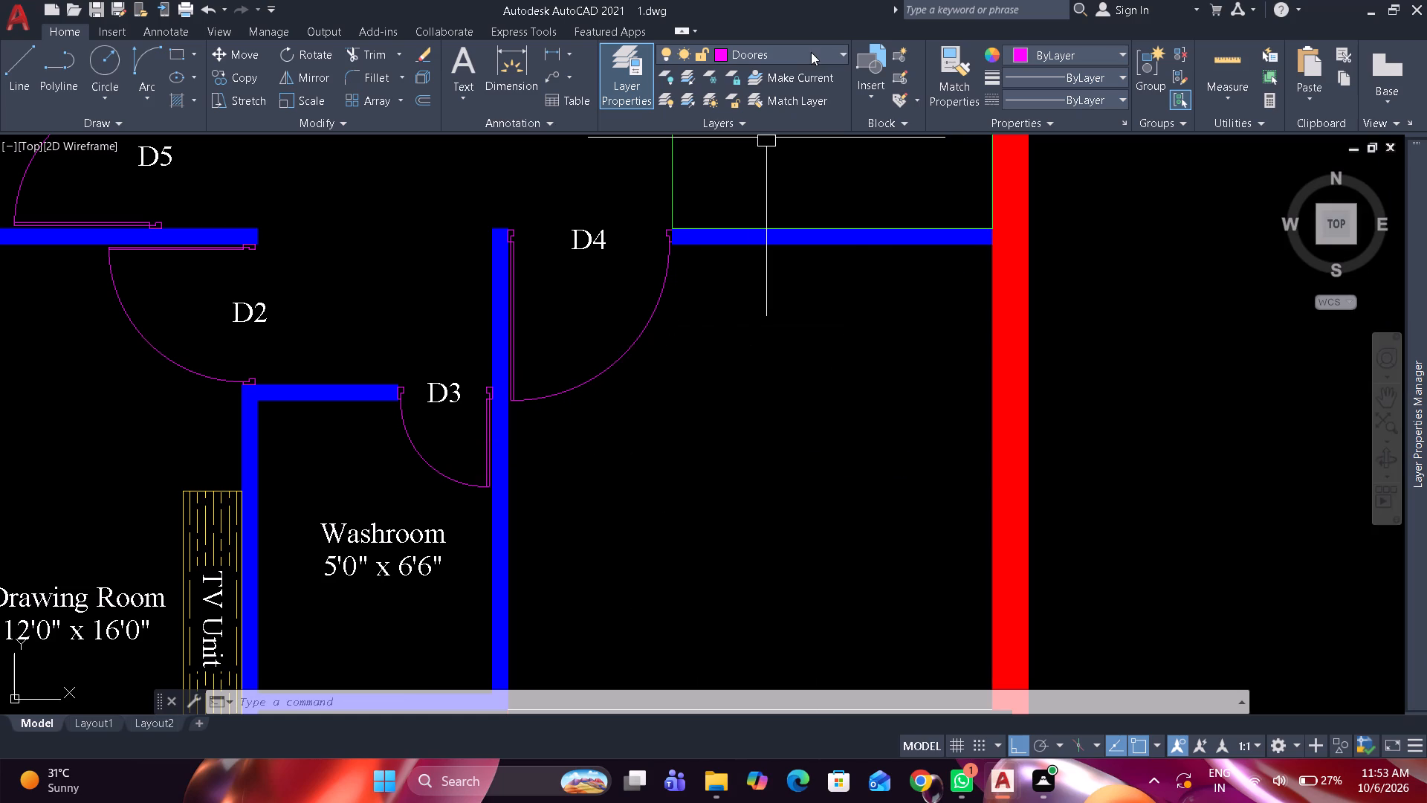
Make Stairs the current layer.
click(811, 52)
click(752, 238)
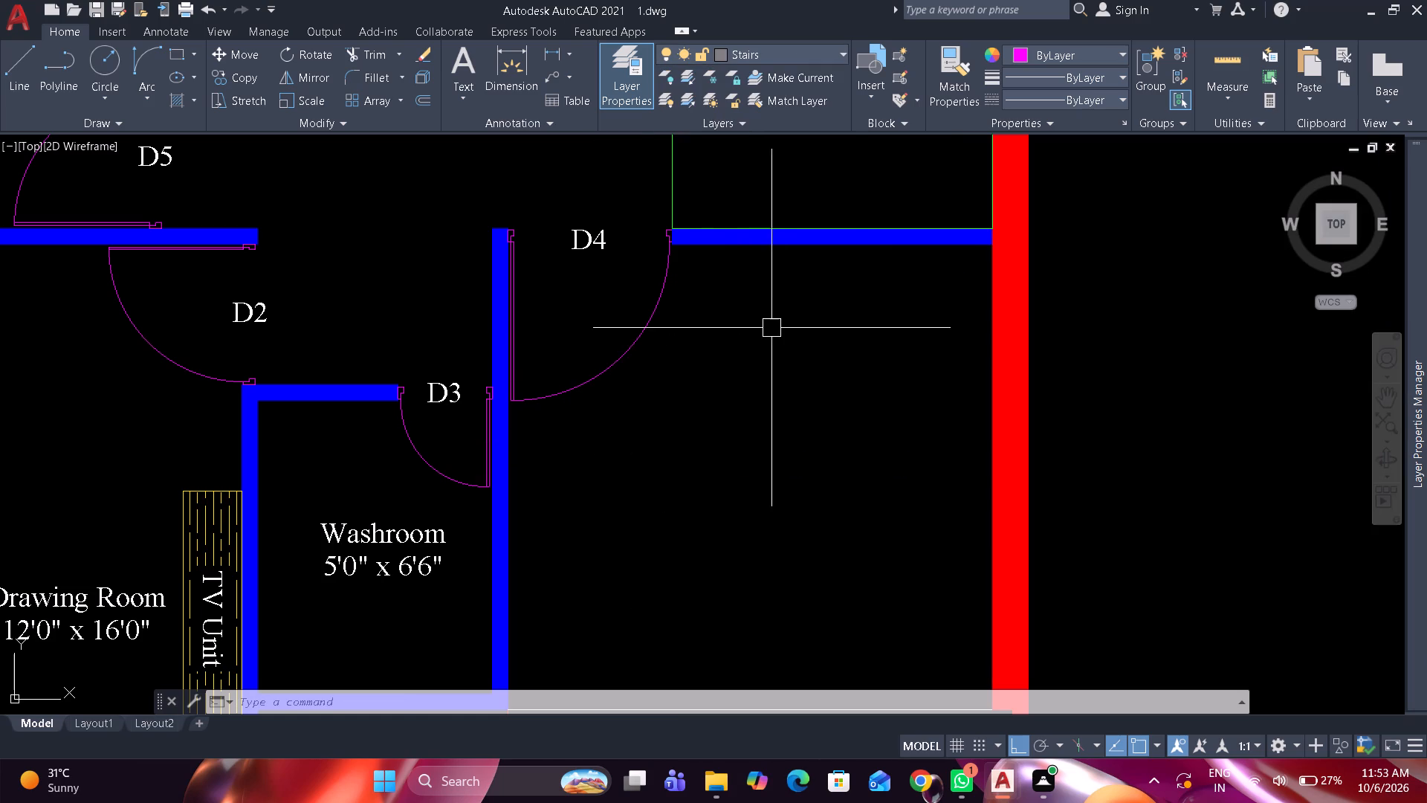
Offset the four boundary lines of the empty room east of the 5'0" x 6'6" Washroom inward by 3'3".
text(o)
key(space)
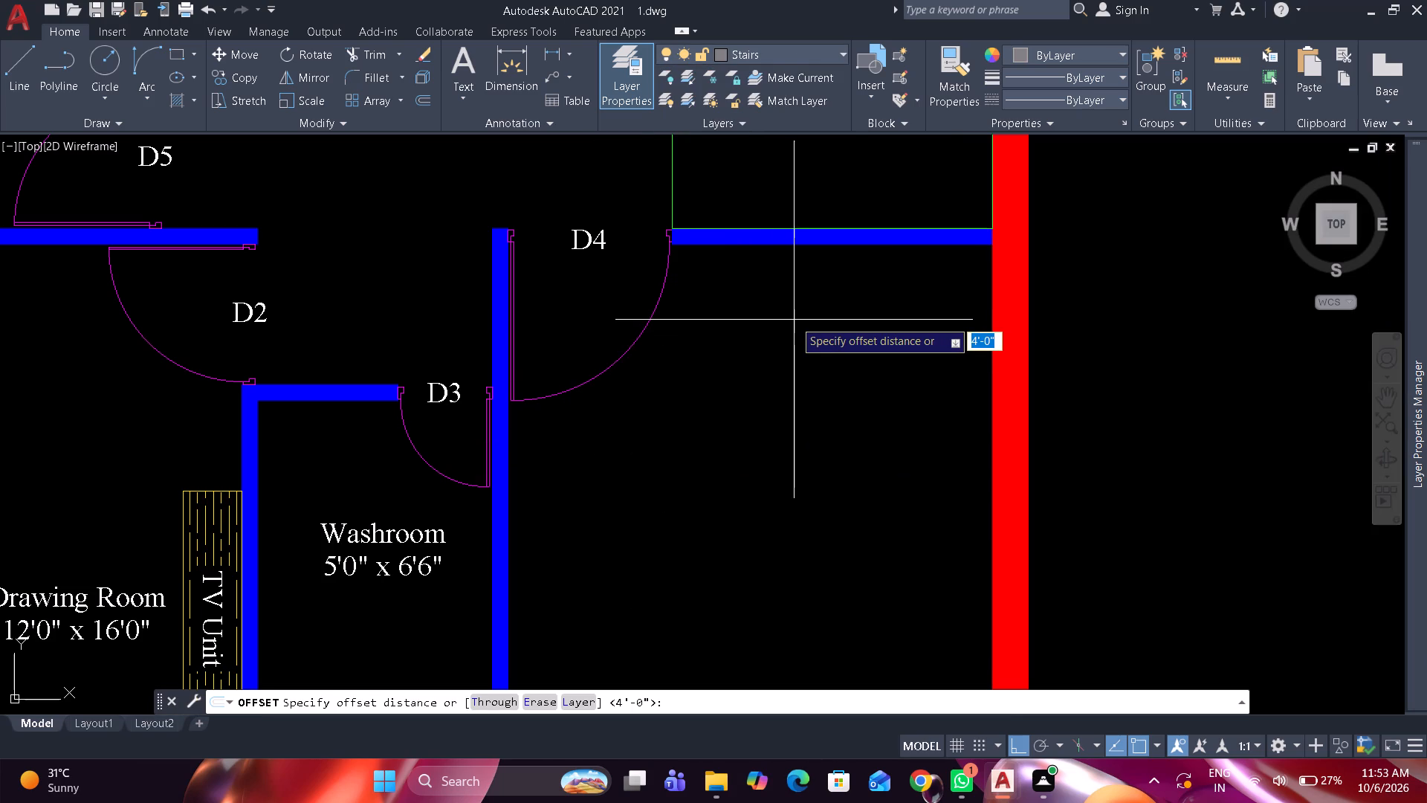
text(3'3")
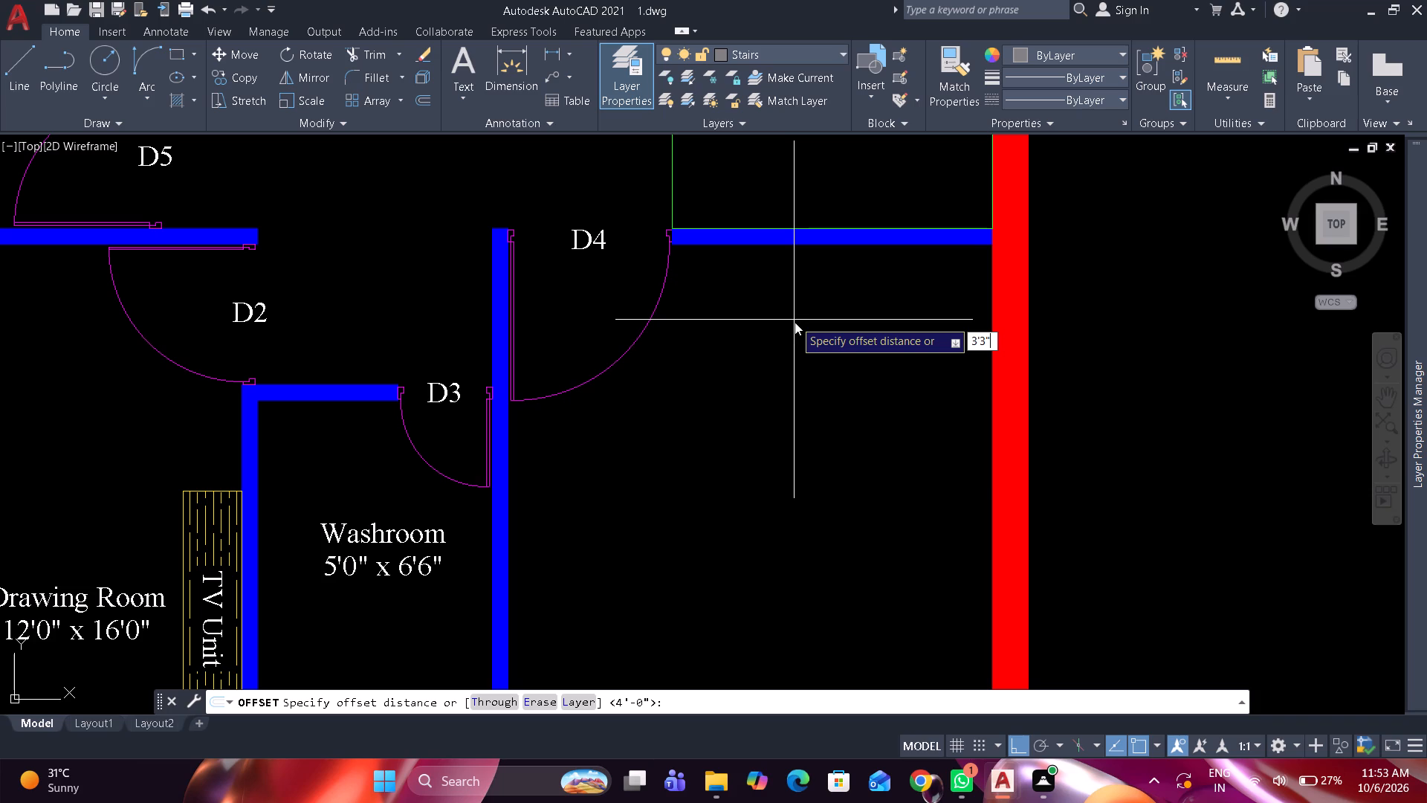
key(Return)
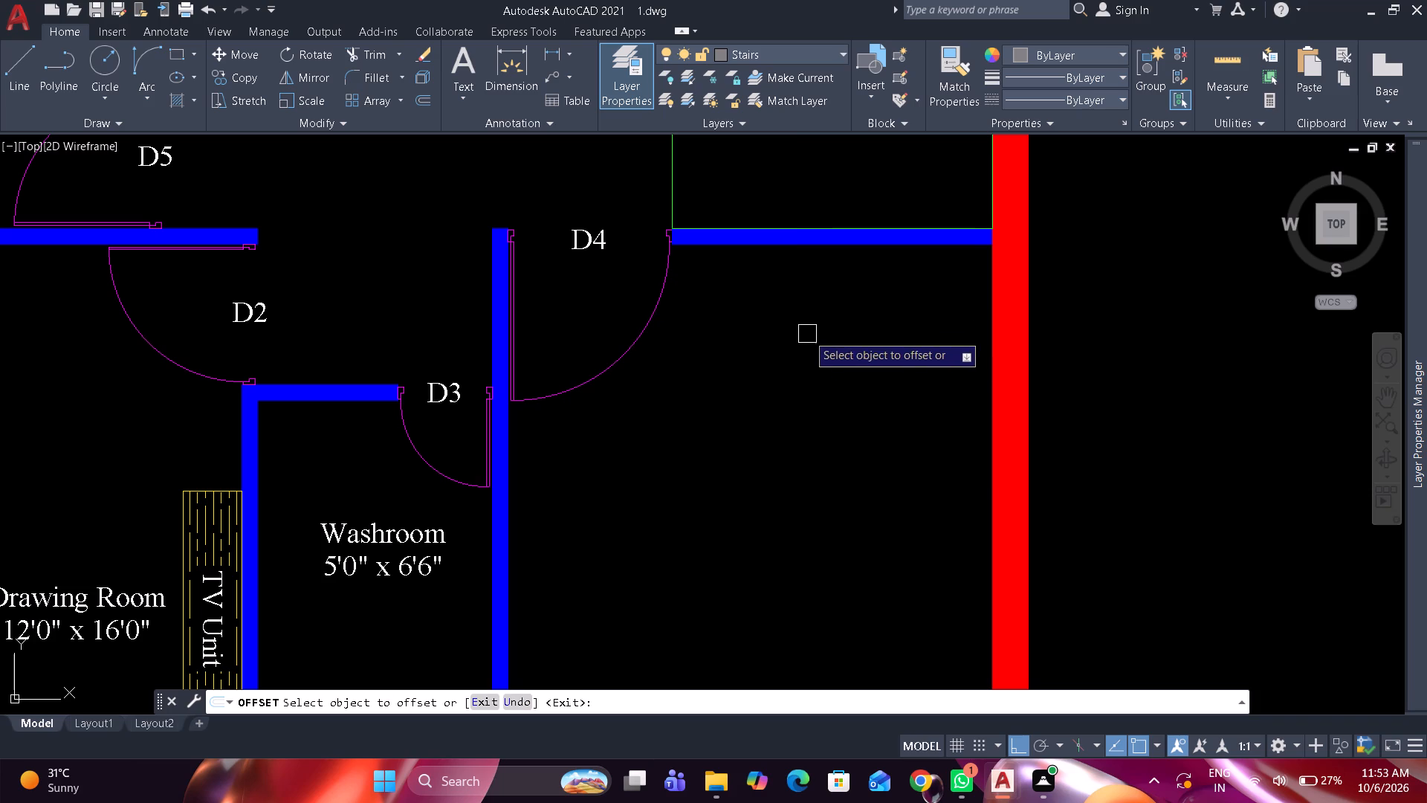
click(818, 251)
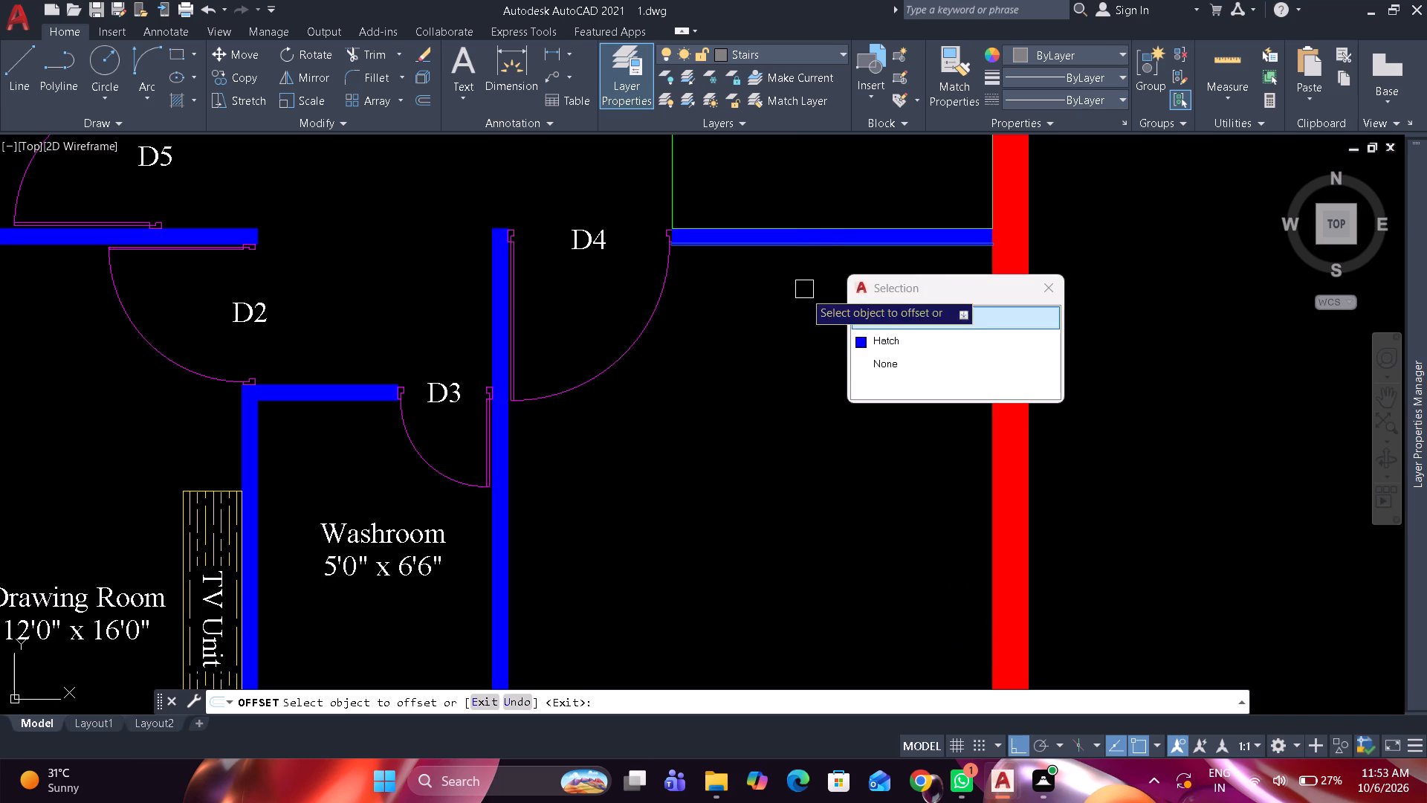
click(795, 354)
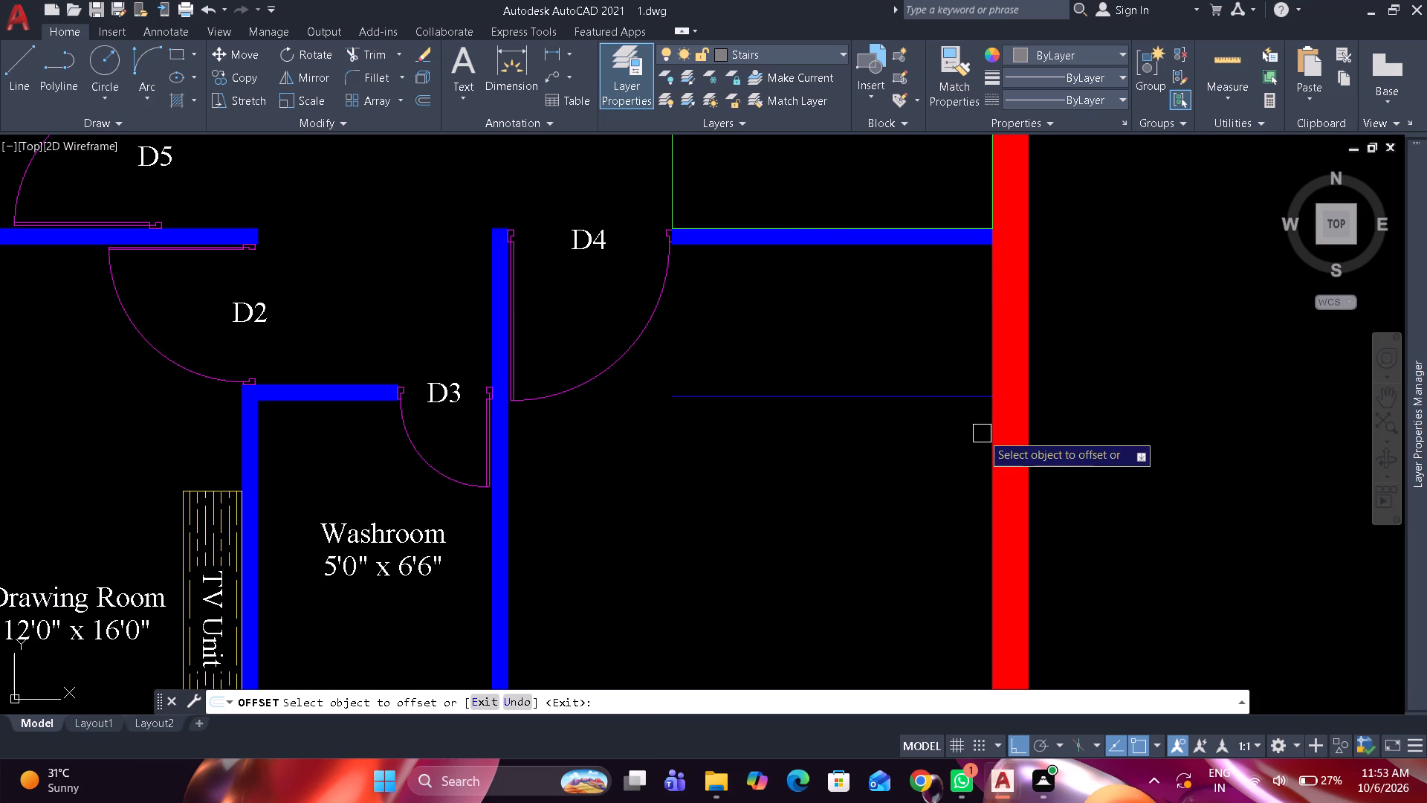
click(986, 433)
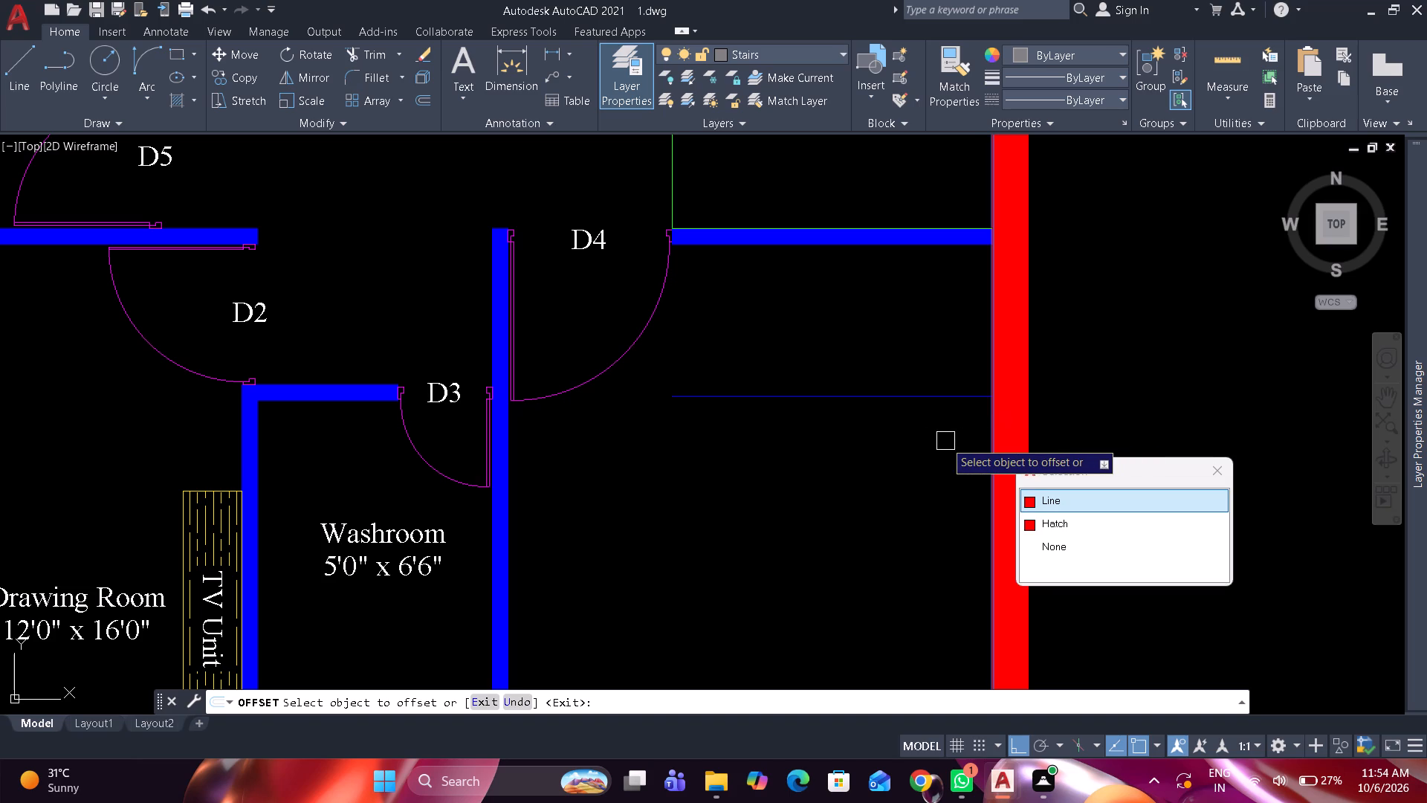
click(893, 448)
middle_drag(840, 475, 839, 306)
drag(735, 539, 731, 511)
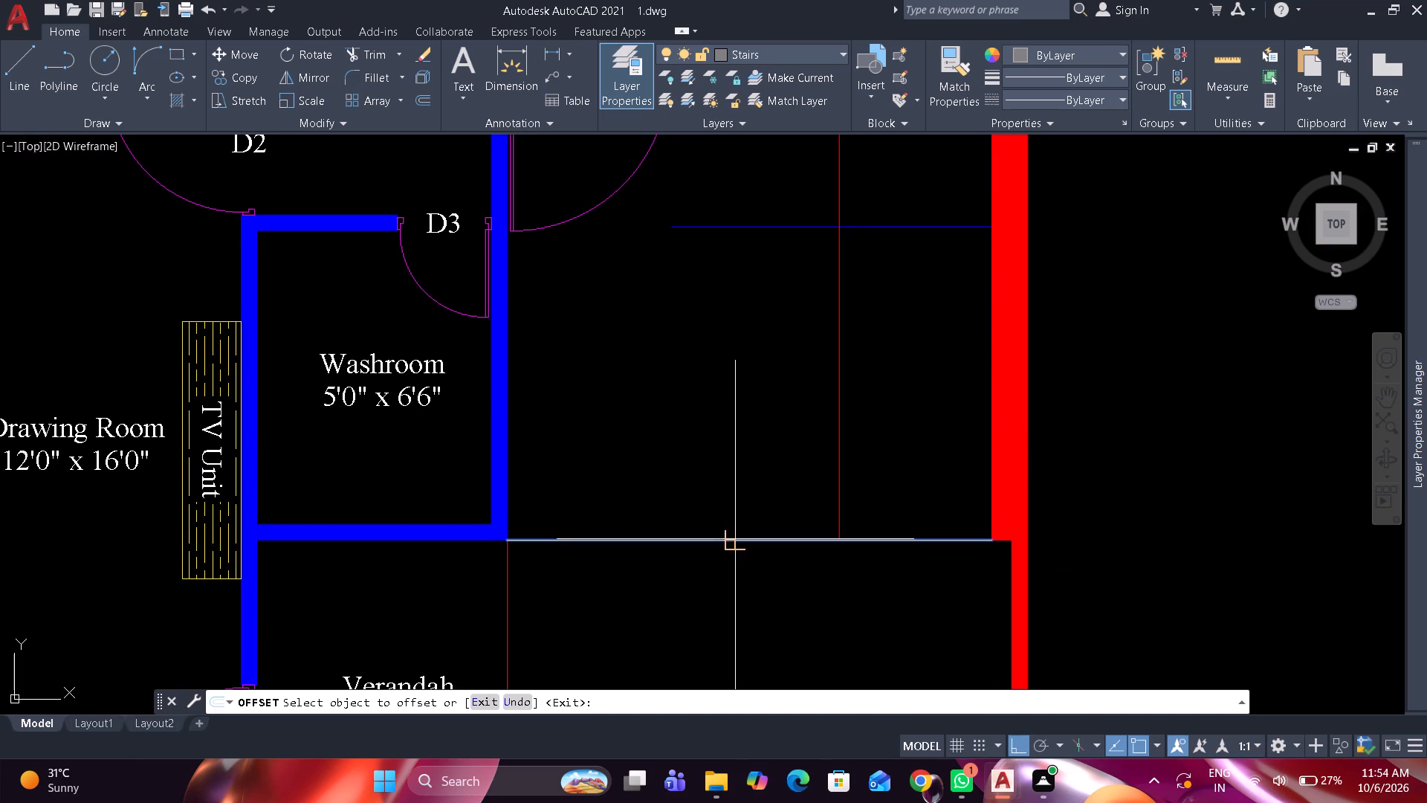
click(716, 341)
click(513, 297)
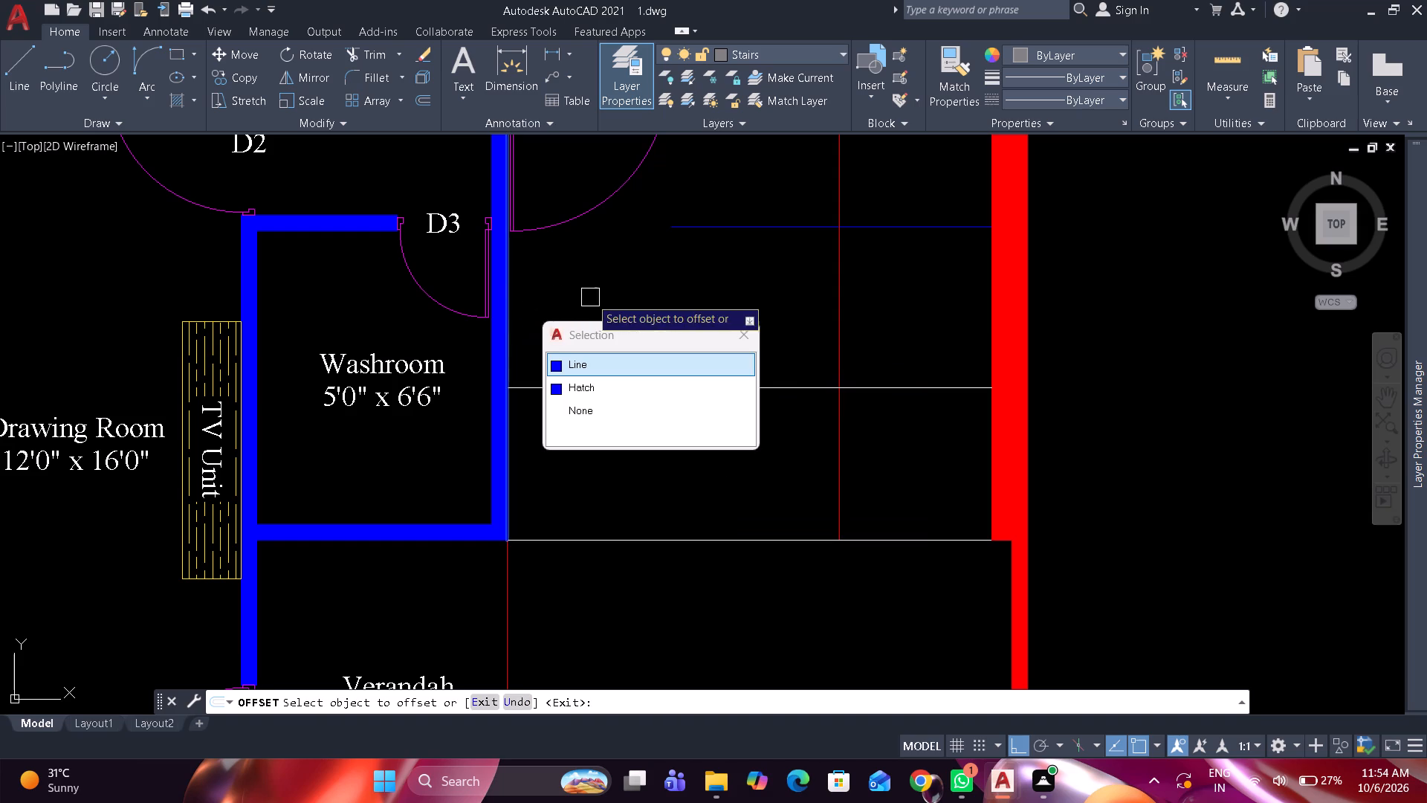
click(611, 294)
key(space)
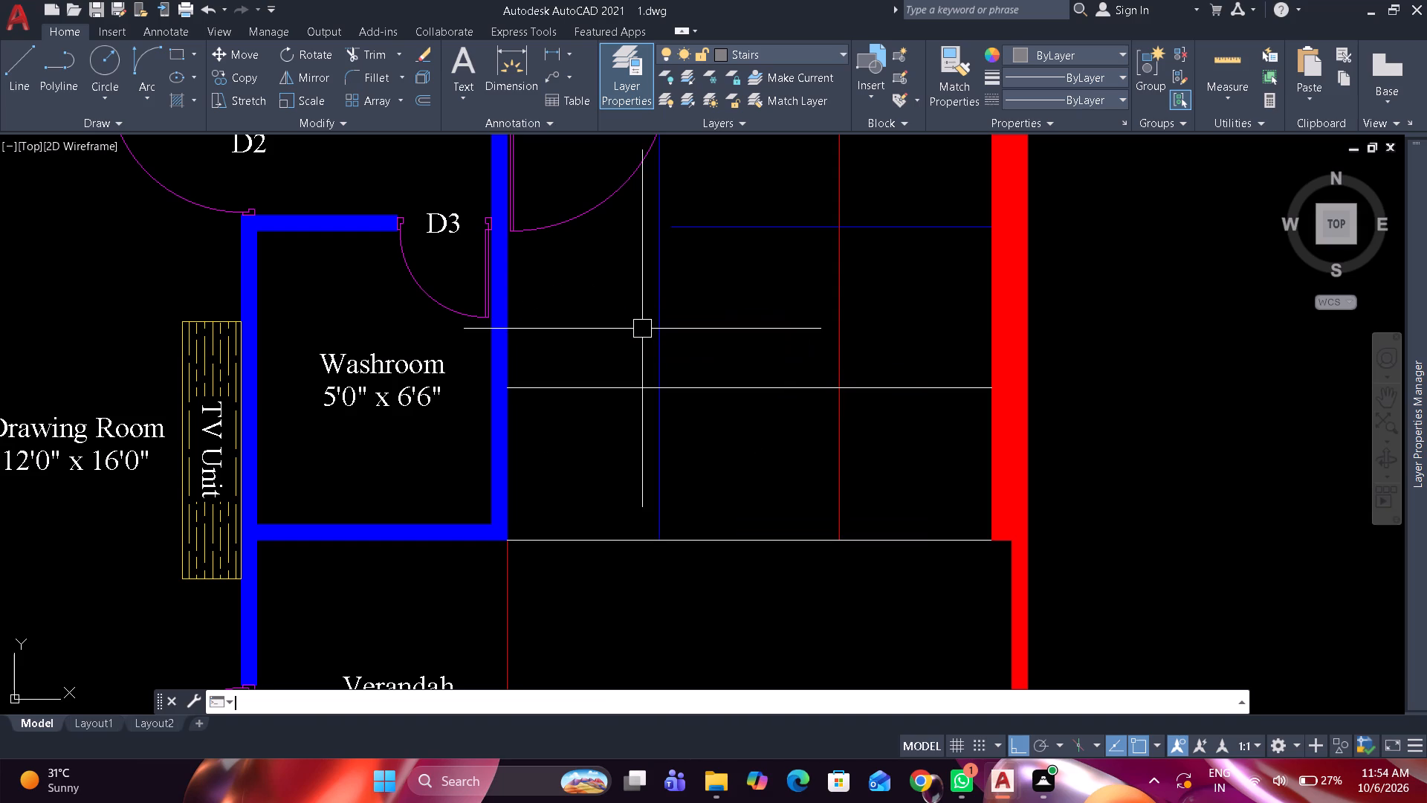
Trim the west vertical offset line above the lower horizontal one, and the east vertical line inside and above the kitchen wall.
middle_drag(642, 329, 647, 390)
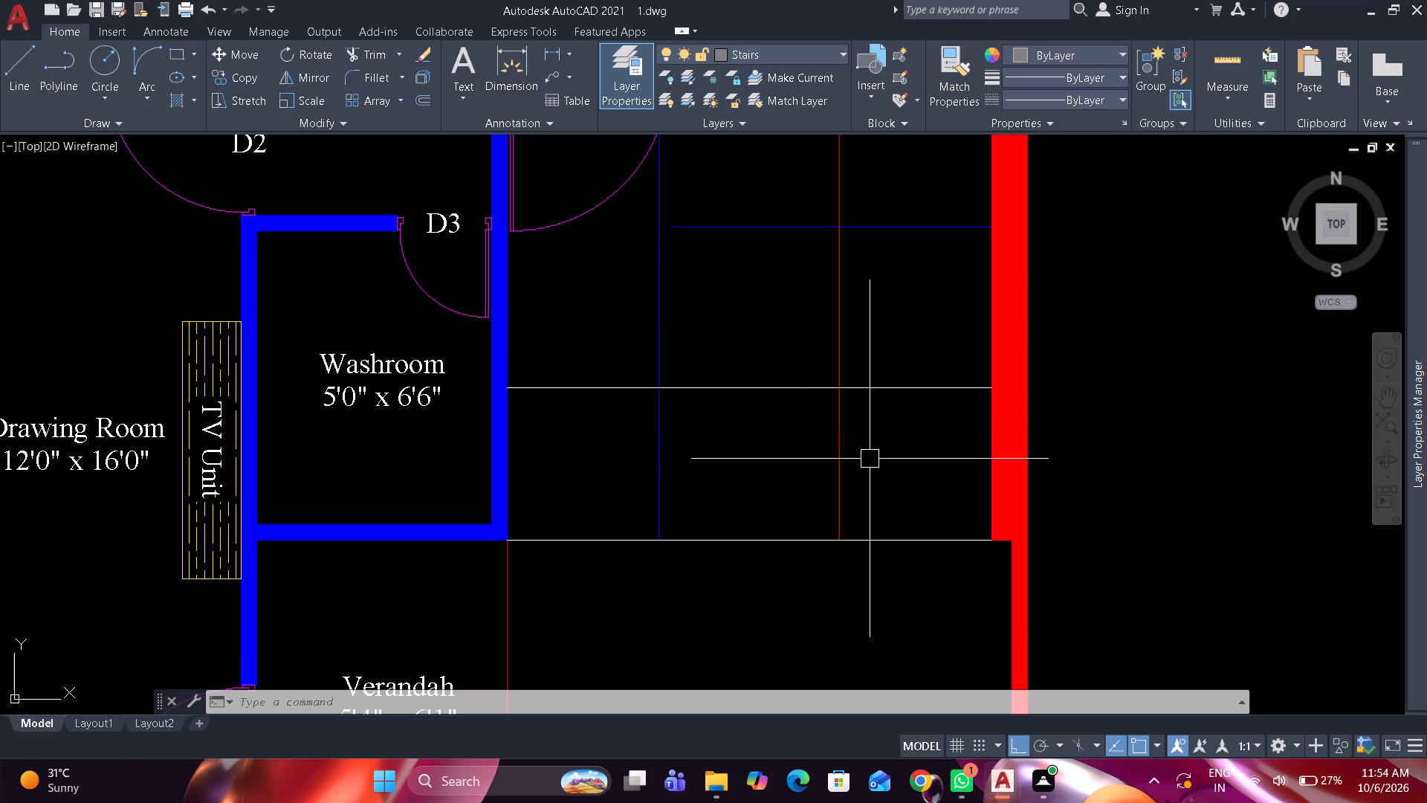
middle_drag(752, 344, 755, 462)
scroll(725, 450, up, 1)
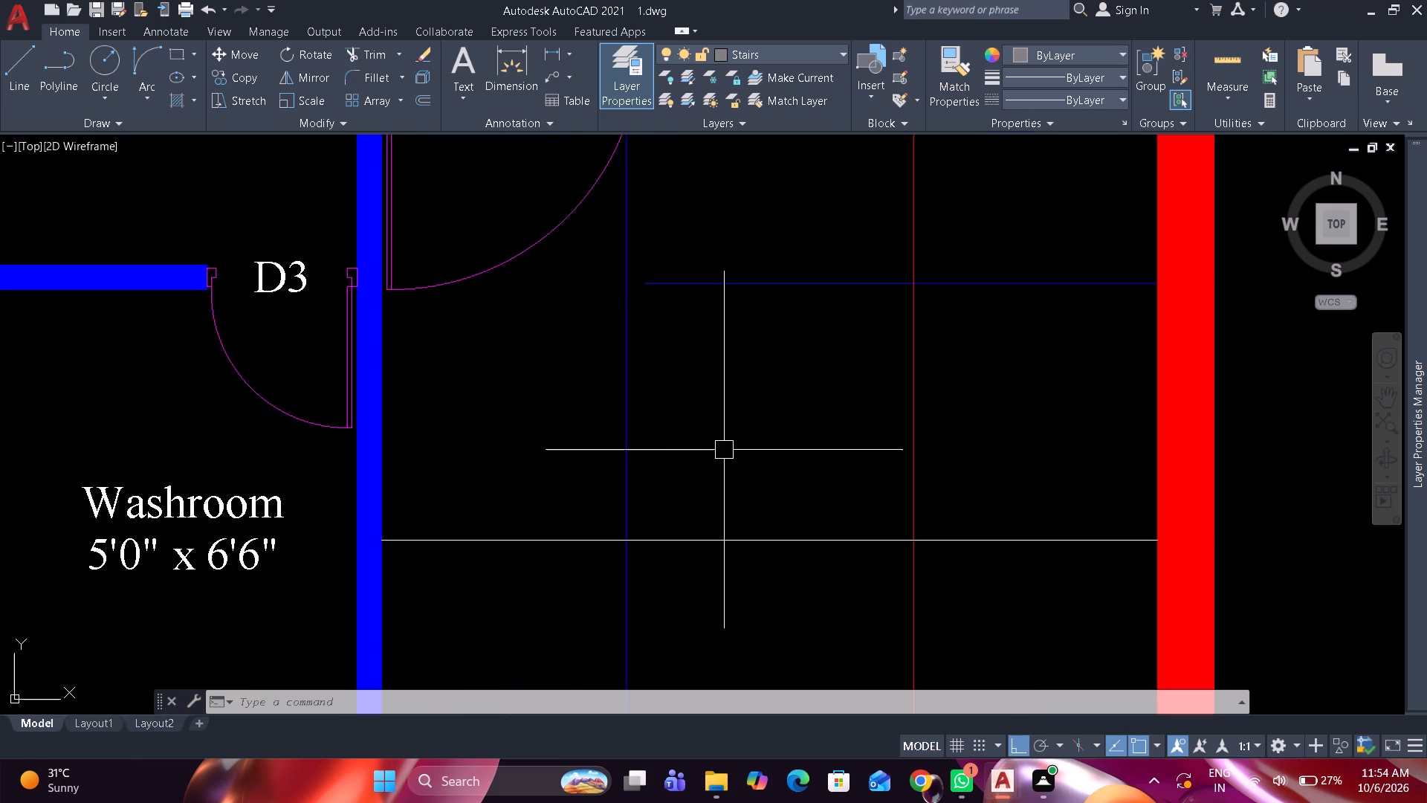
scroll(721, 446, up, 1)
text(tr)
key(space)
click(568, 415)
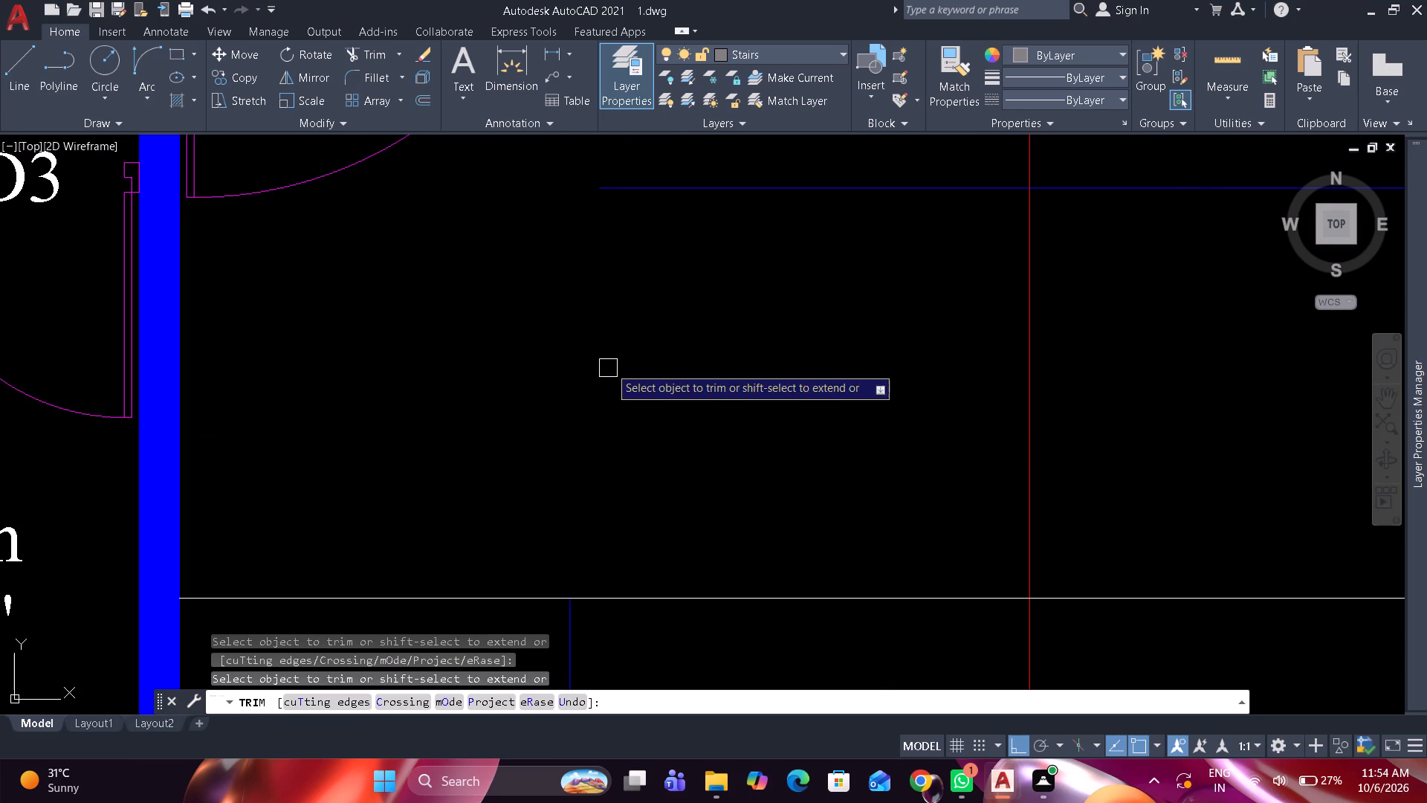
scroll(622, 356, down, 2)
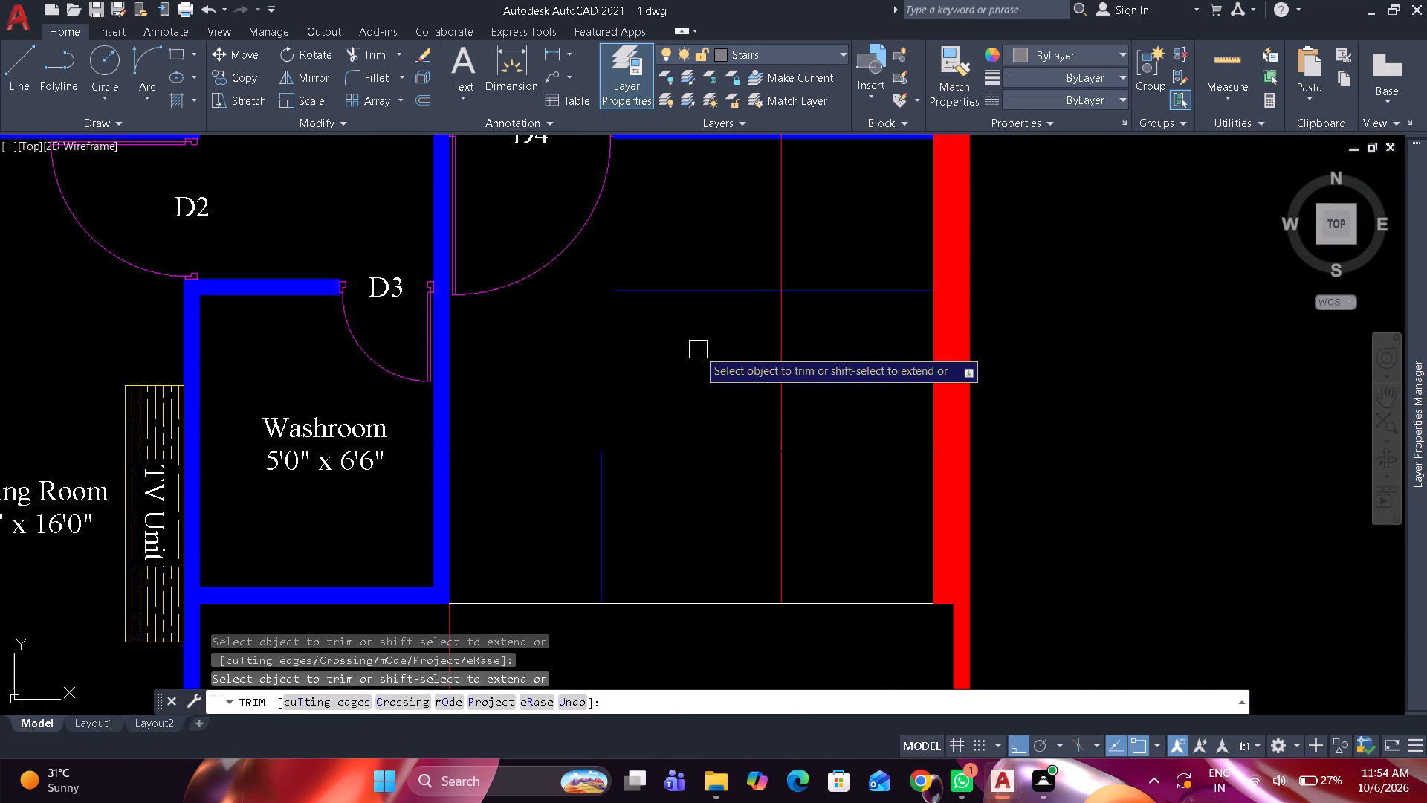
middle_drag(734, 288, 727, 387)
scroll(789, 242, up, 3)
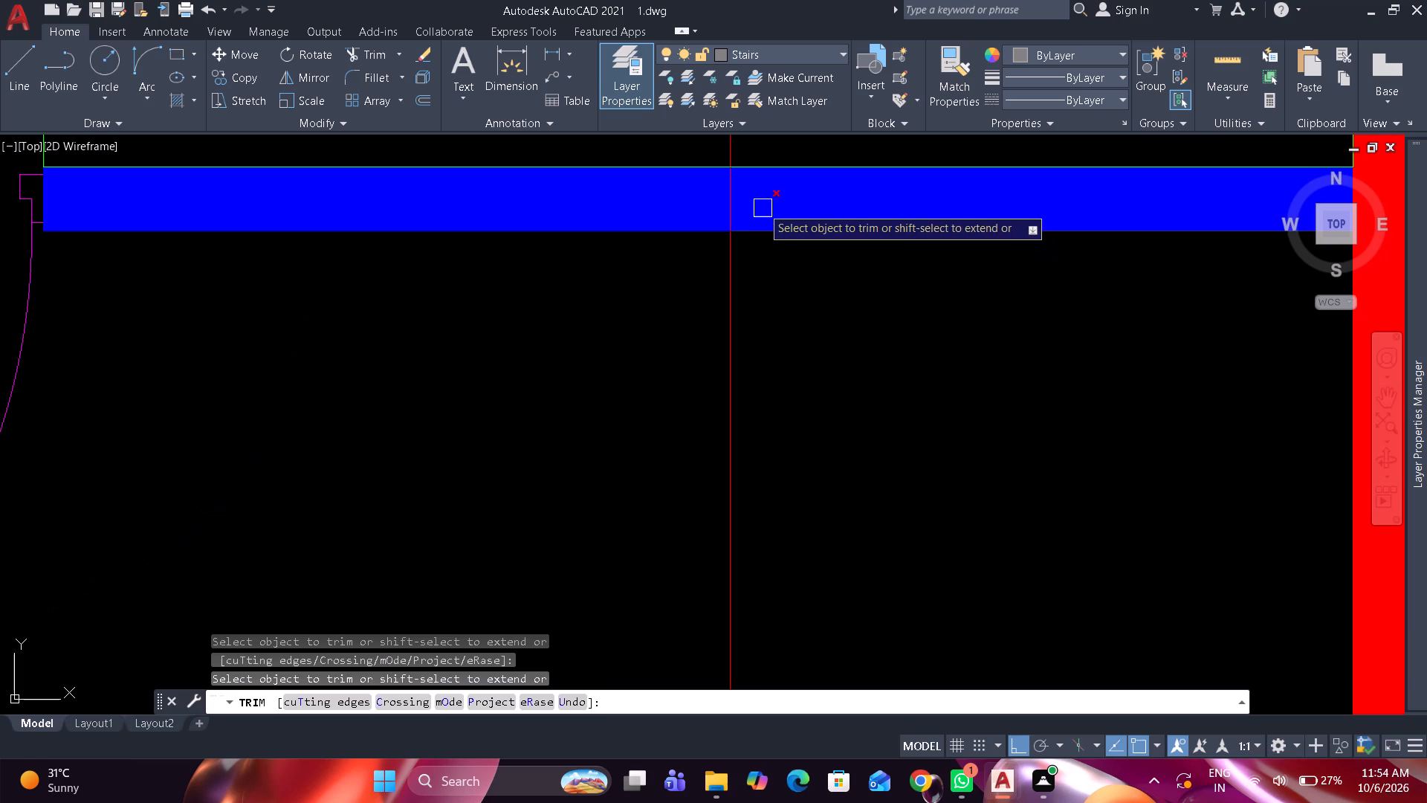
click(728, 197)
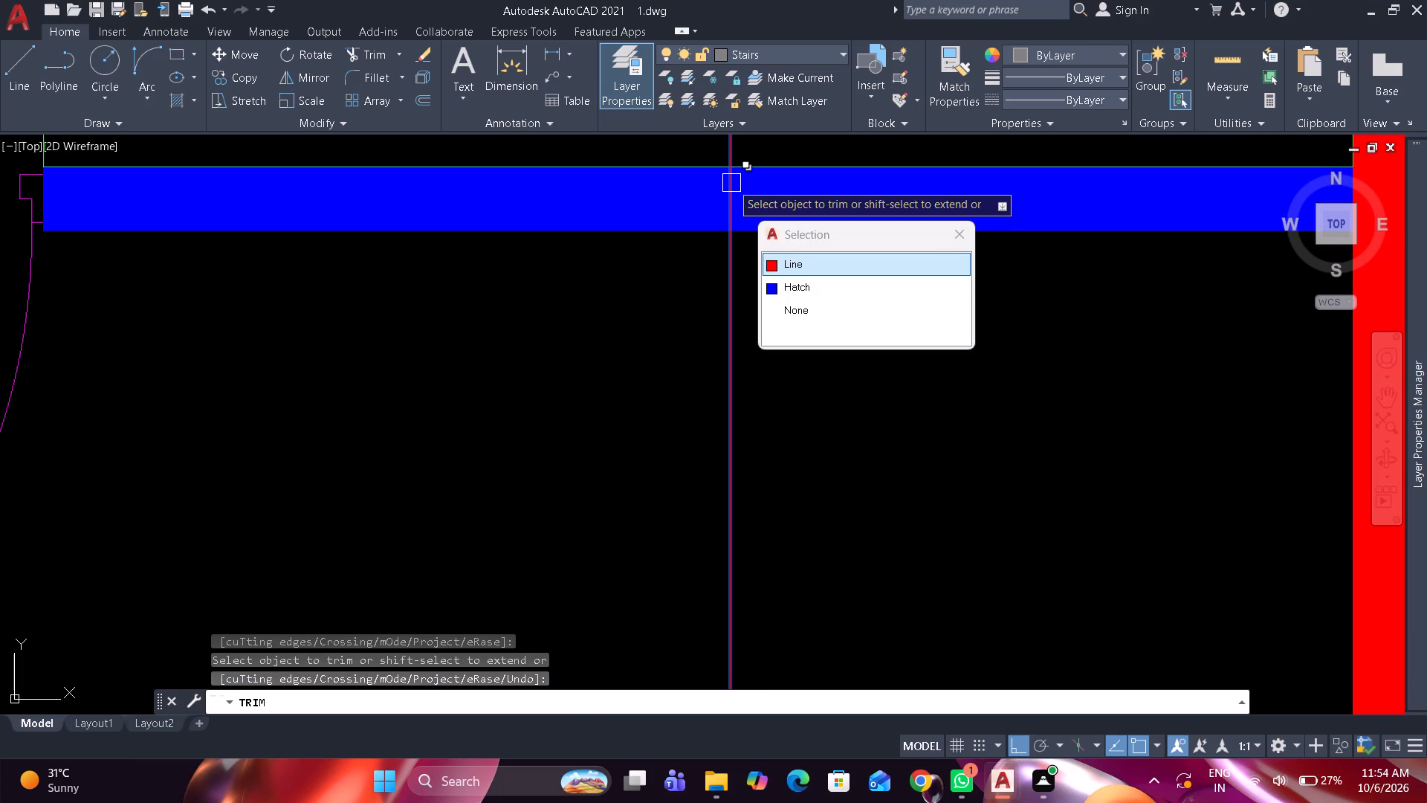
click(780, 265)
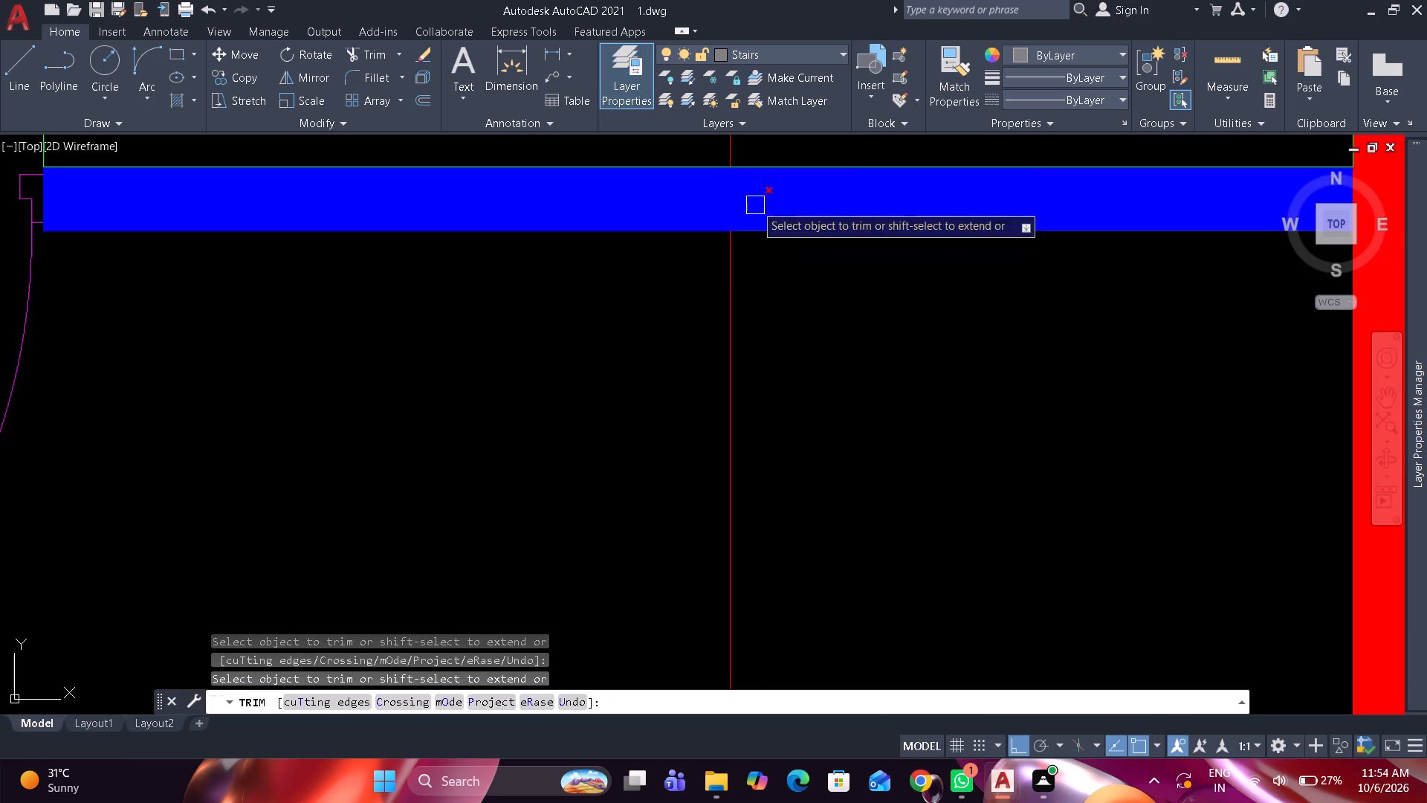
click(737, 150)
key(space)
Move the two horizontal and two vertical offset lines in the stair area to the Stairs layer.
scroll(786, 219, down, 1)
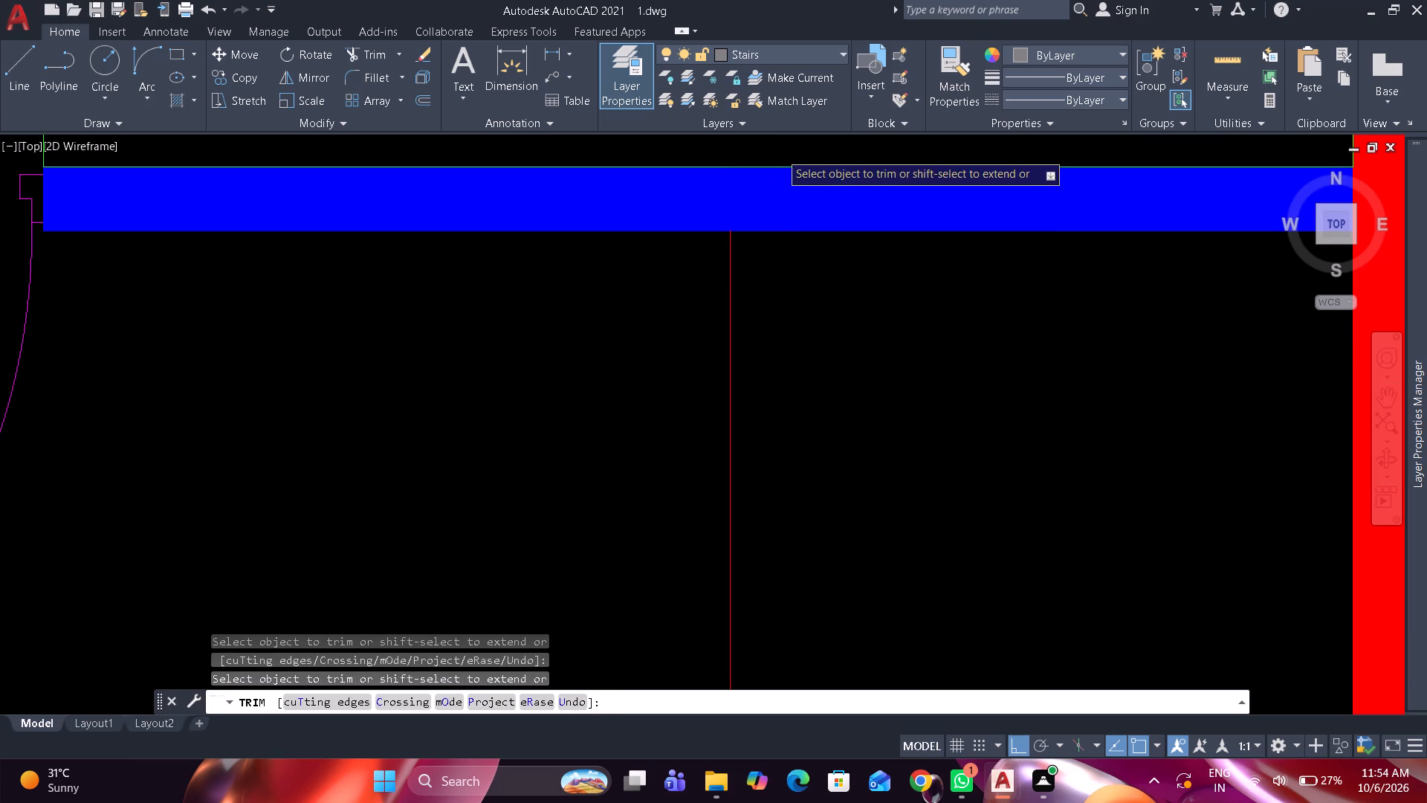
scroll(786, 242, down, 2)
scroll(783, 306, down, 2)
scroll(783, 360, up, 1)
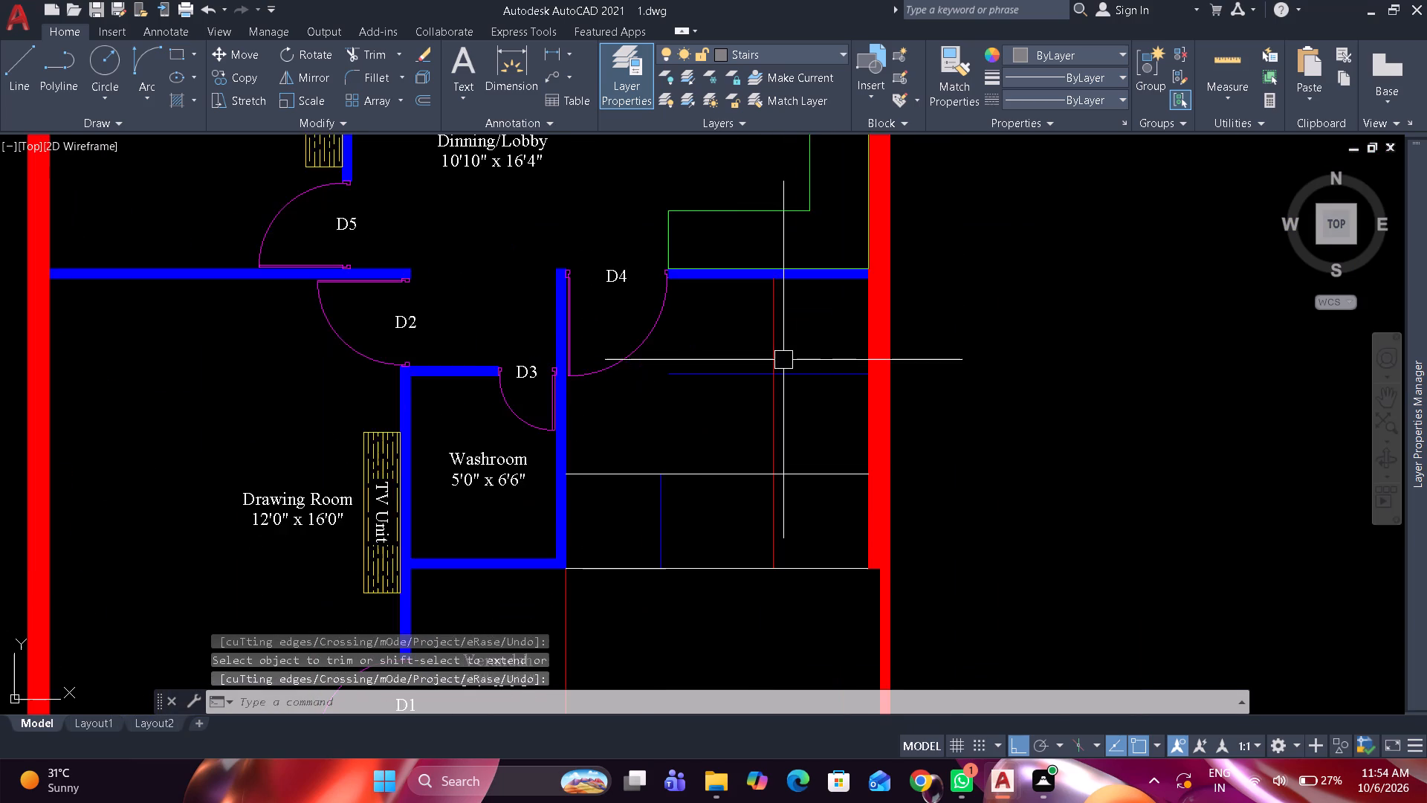
scroll(783, 360, up, 1)
drag(797, 416, 783, 396)
click(734, 339)
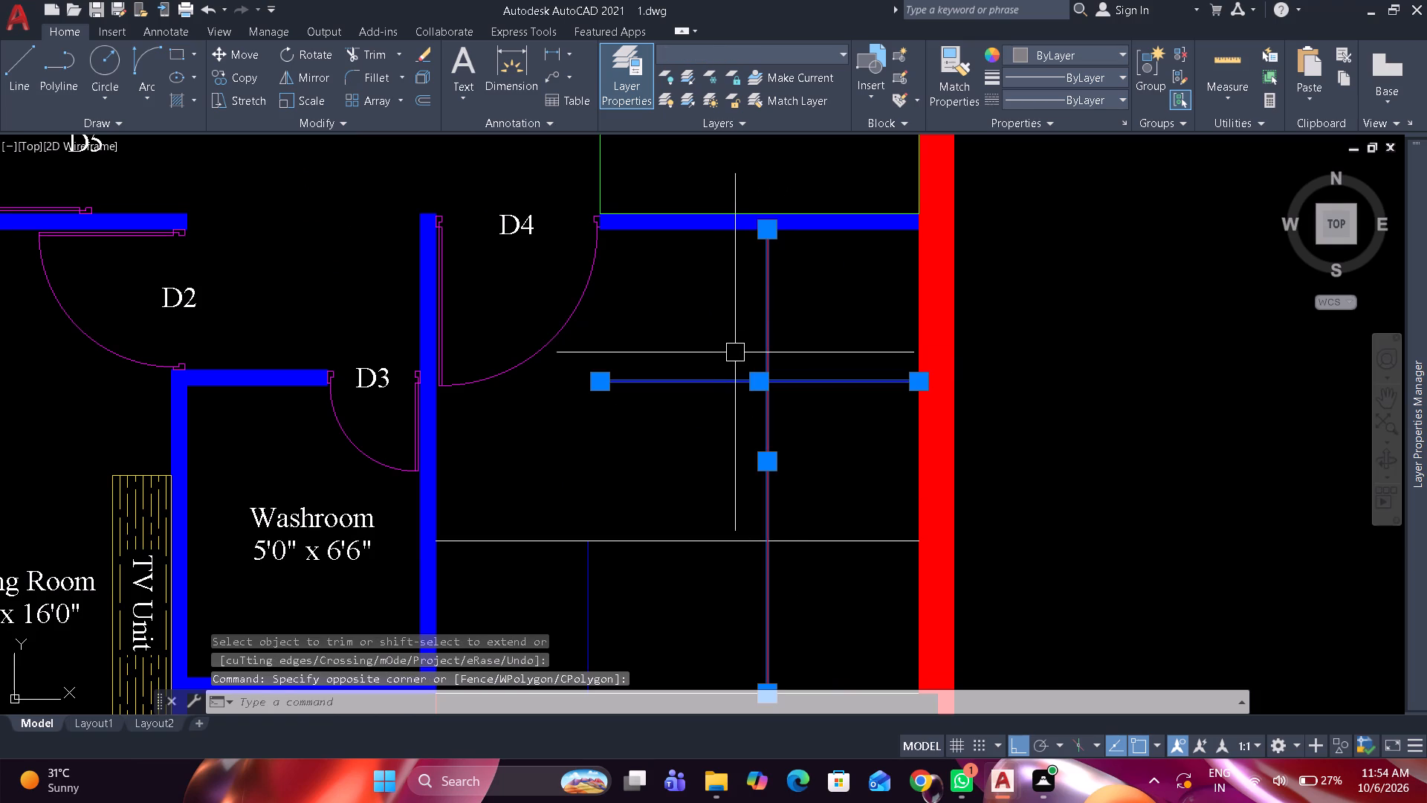
drag(819, 580, 801, 576)
click(503, 480)
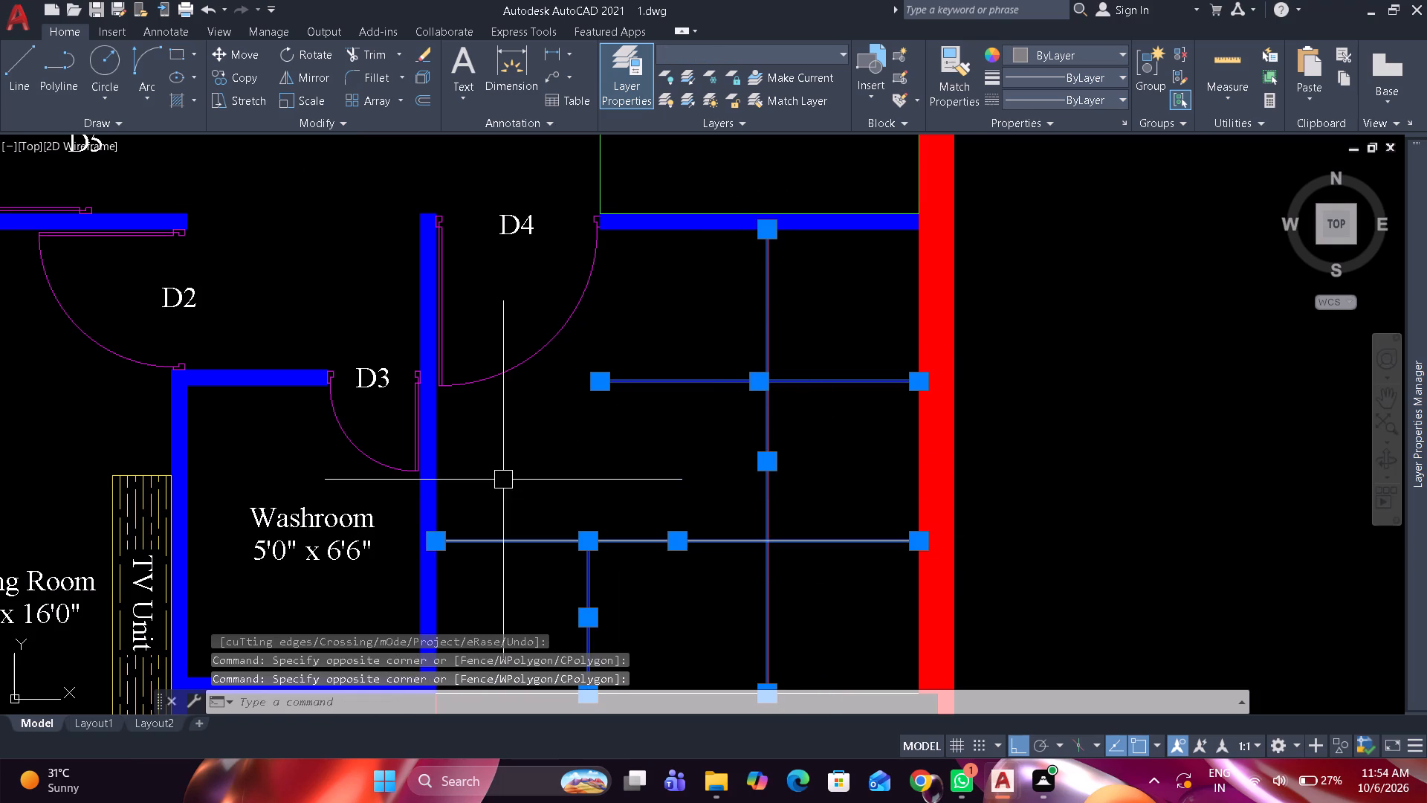
scroll(584, 468, down, 1)
middle_drag(586, 463, 591, 444)
click(755, 54)
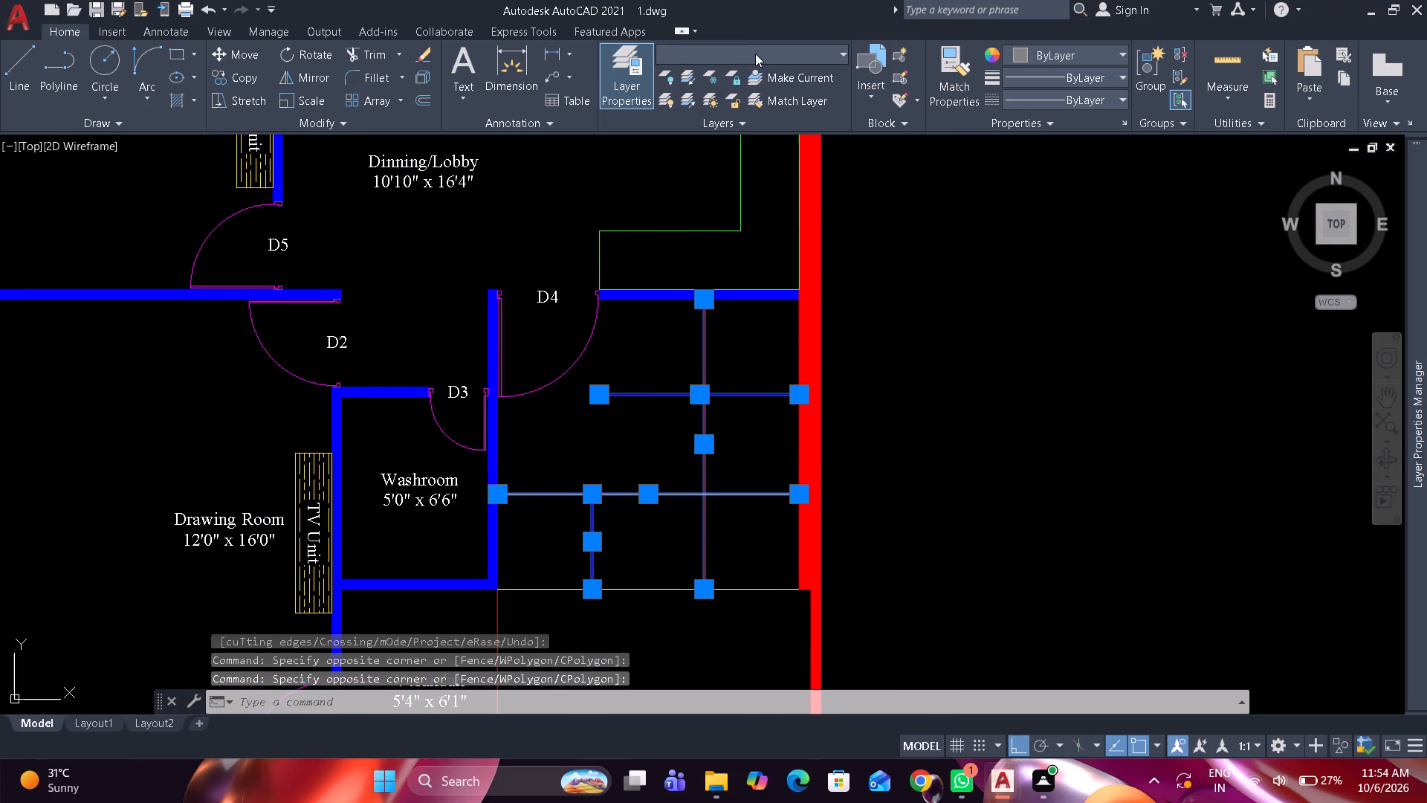
click(743, 239)
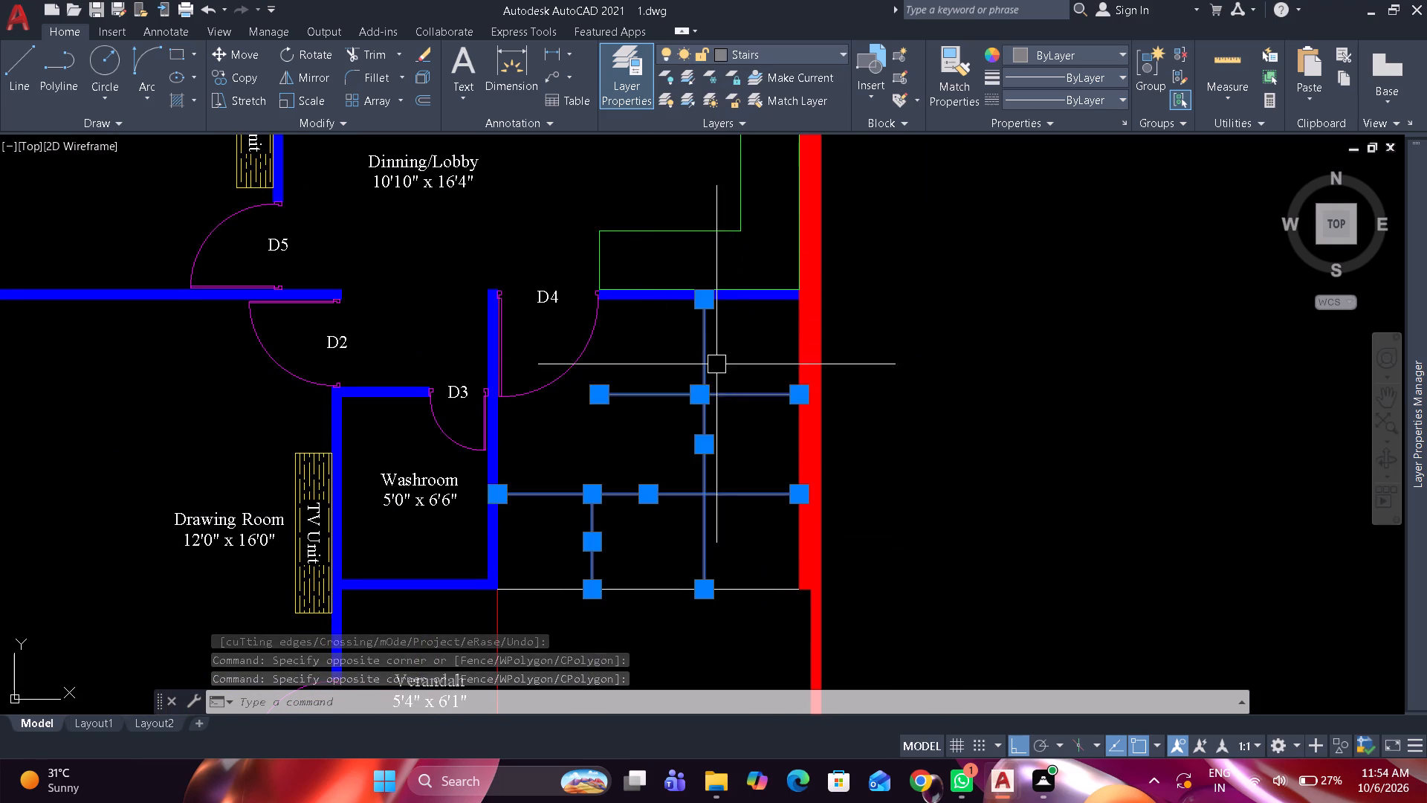
key(Escape)
Draw a vertical line from the west end of the upper horizontal stair line up to the kitchen wall beside door D4.
middle_drag(634, 453, 627, 376)
scroll(605, 288, up, 1)
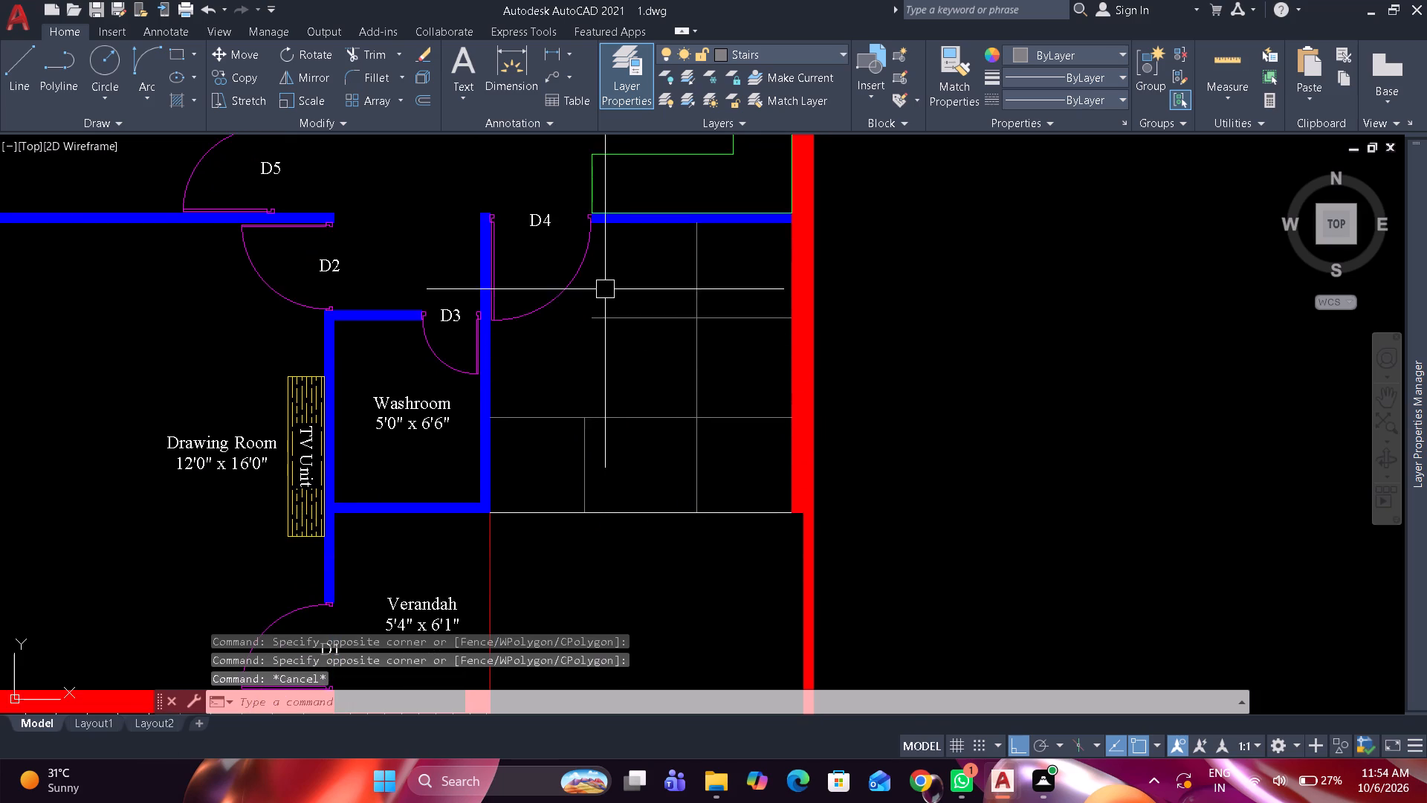
text(l)
key(space)
click(586, 326)
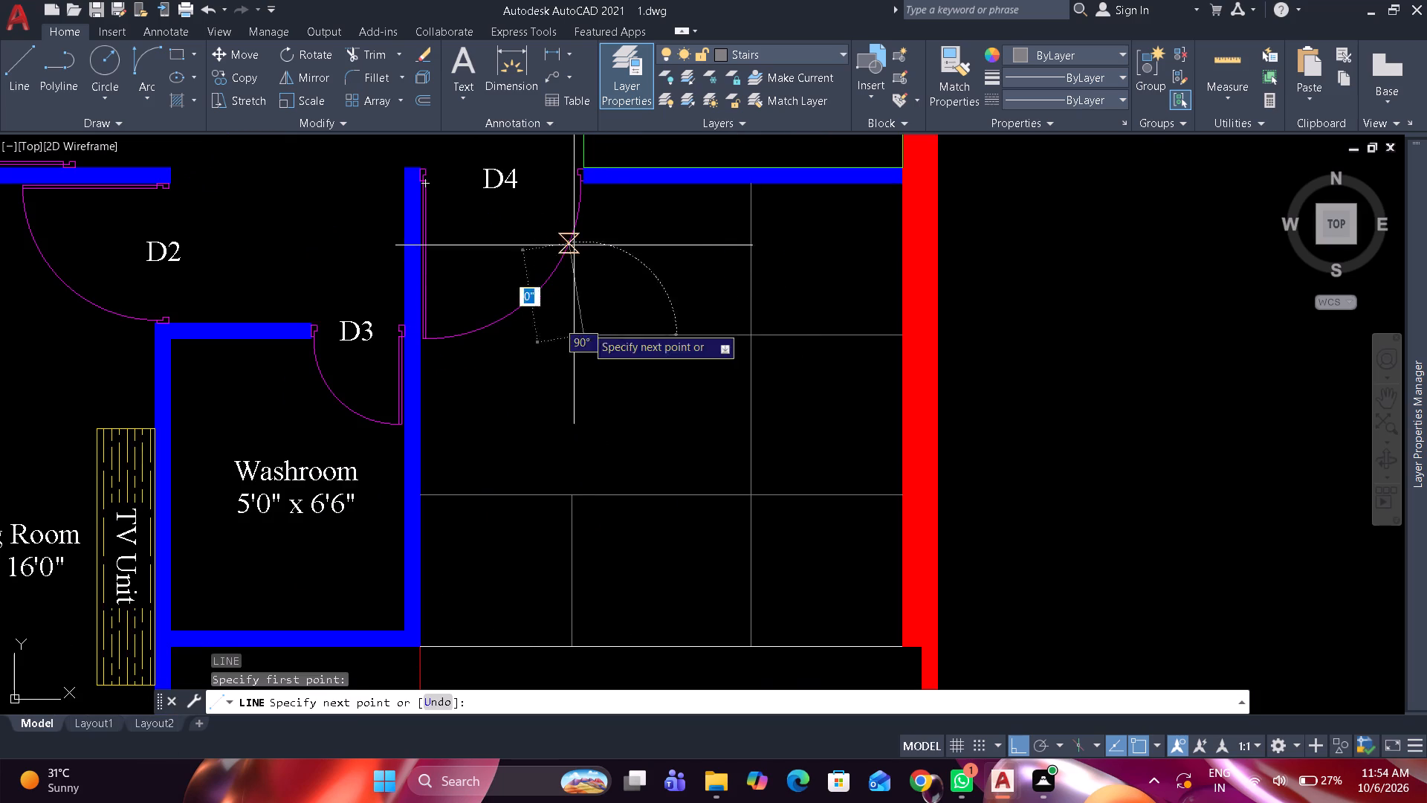
scroll(570, 203, up, 1)
click(602, 182)
key(space)
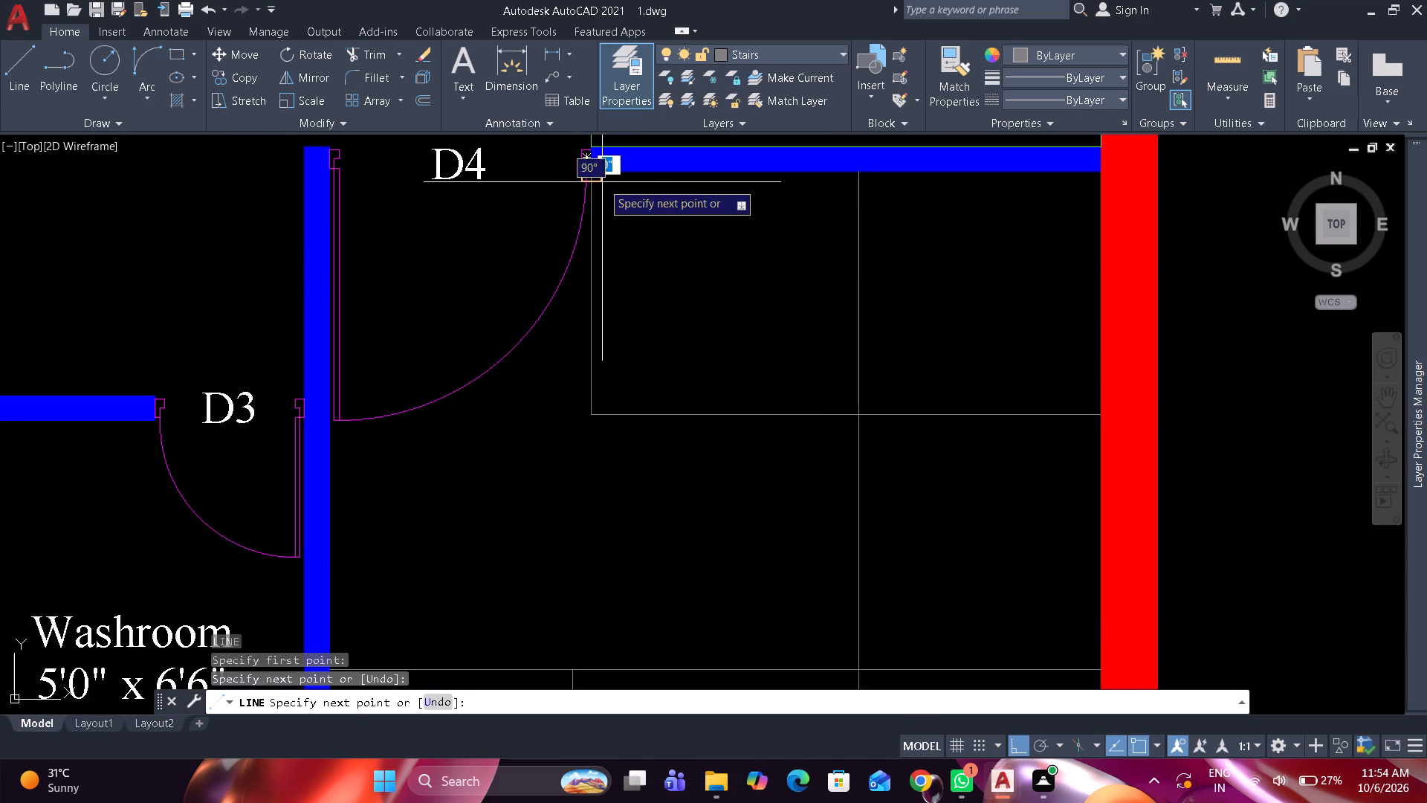
With Ortho off, draw a diagonal line from the upper horizontal and east vertical stair lines' intersection to the room's northeast inner corner.
key(F8)
scroll(686, 236, down, 2)
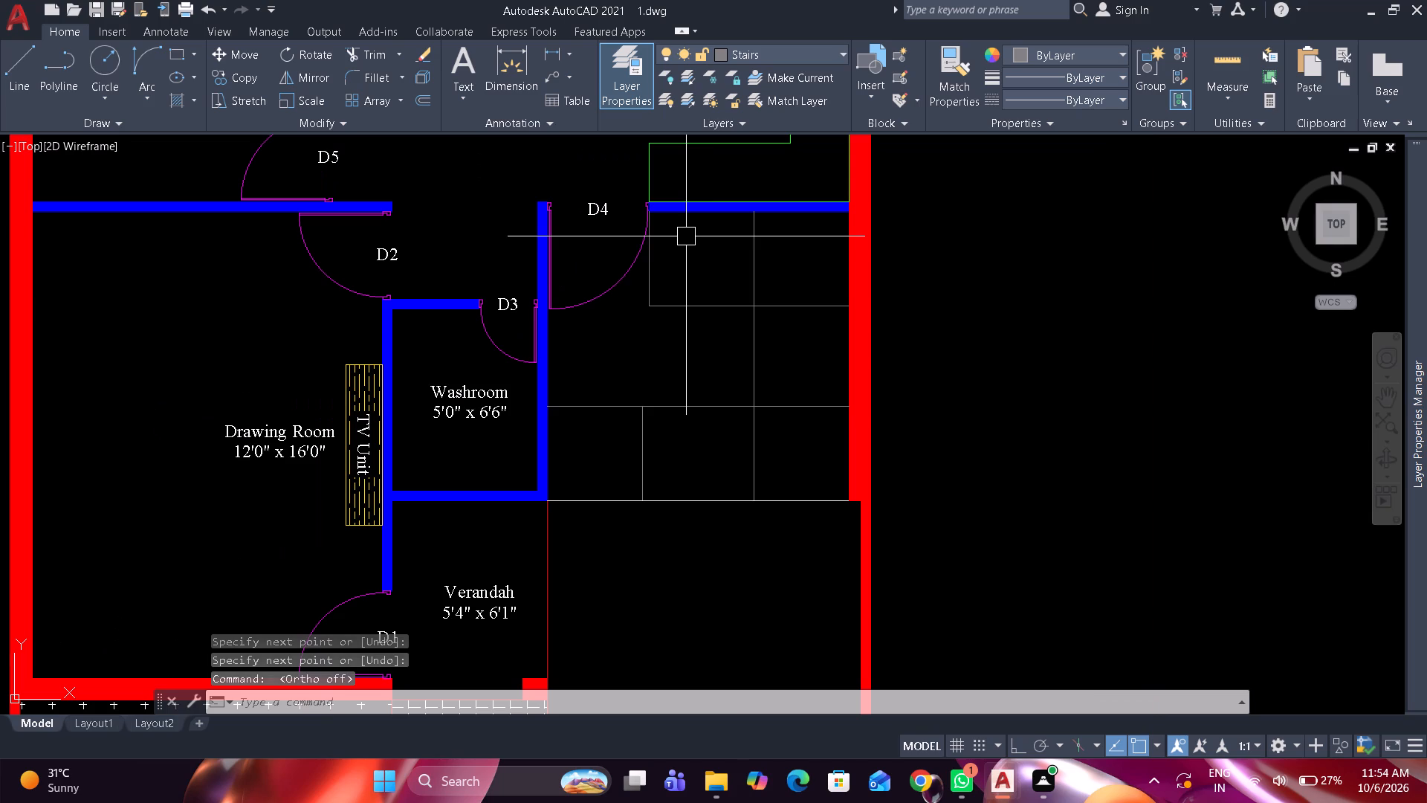
scroll(783, 263, up, 1)
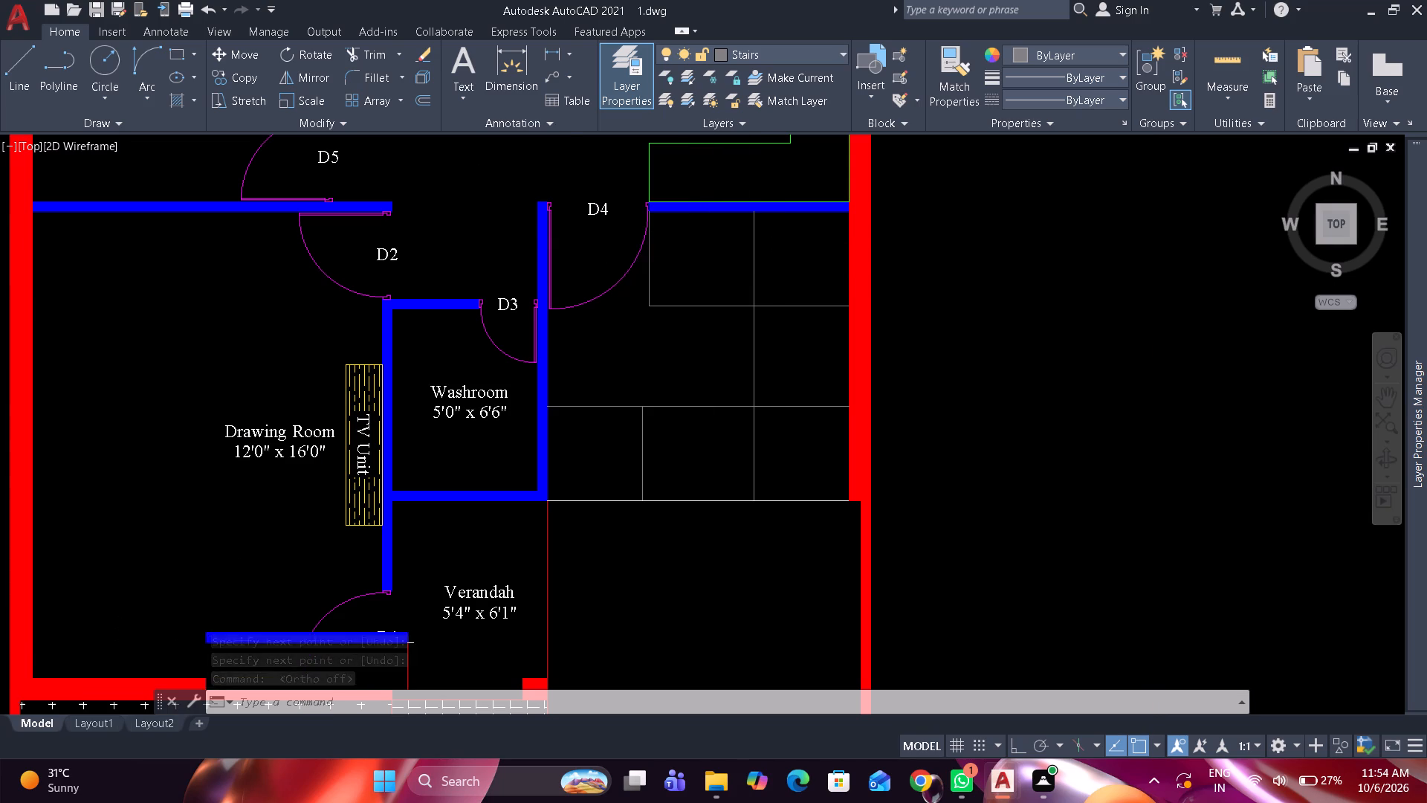
scroll(783, 263, up, 1)
key(l)
key(space)
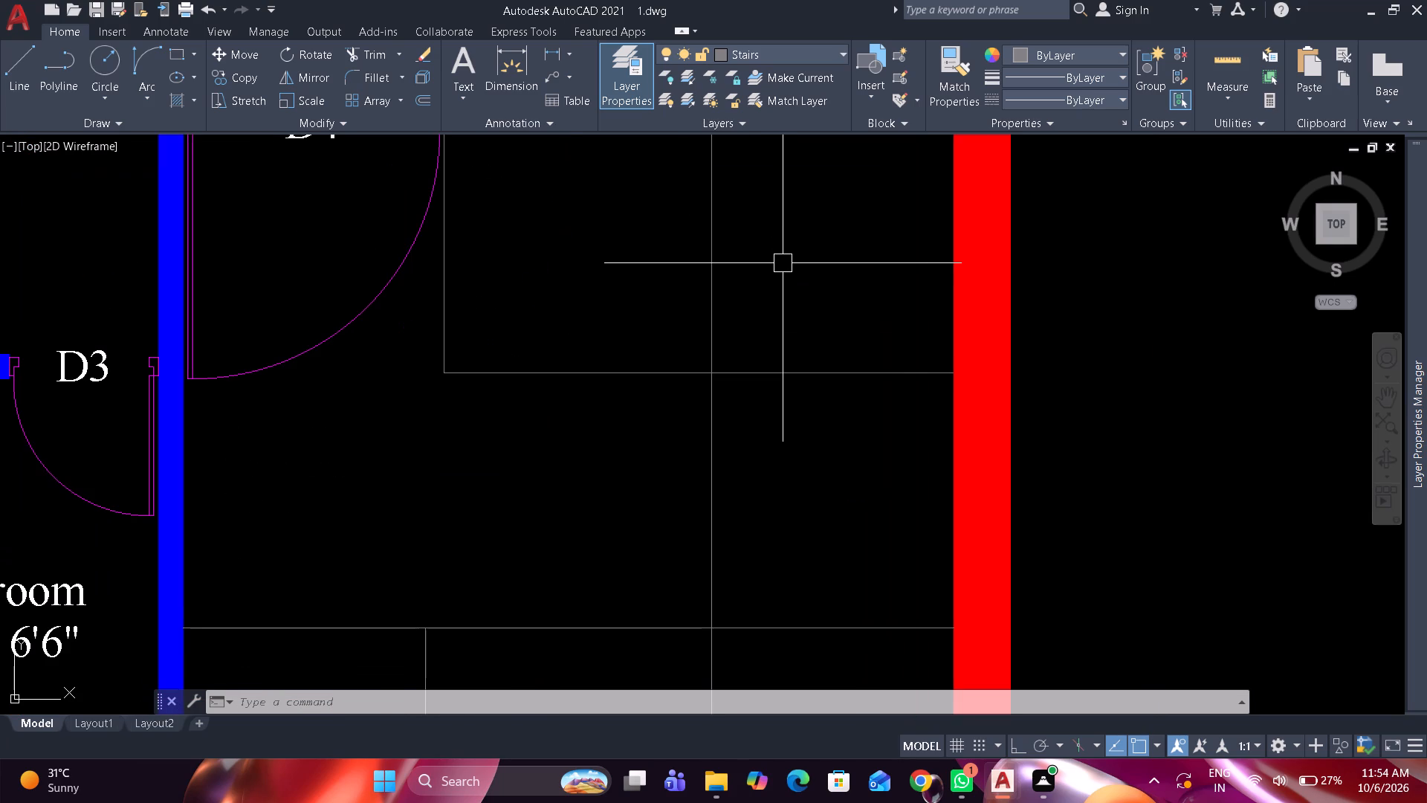
click(713, 375)
middle_drag(691, 429, 644, 499)
click(898, 201)
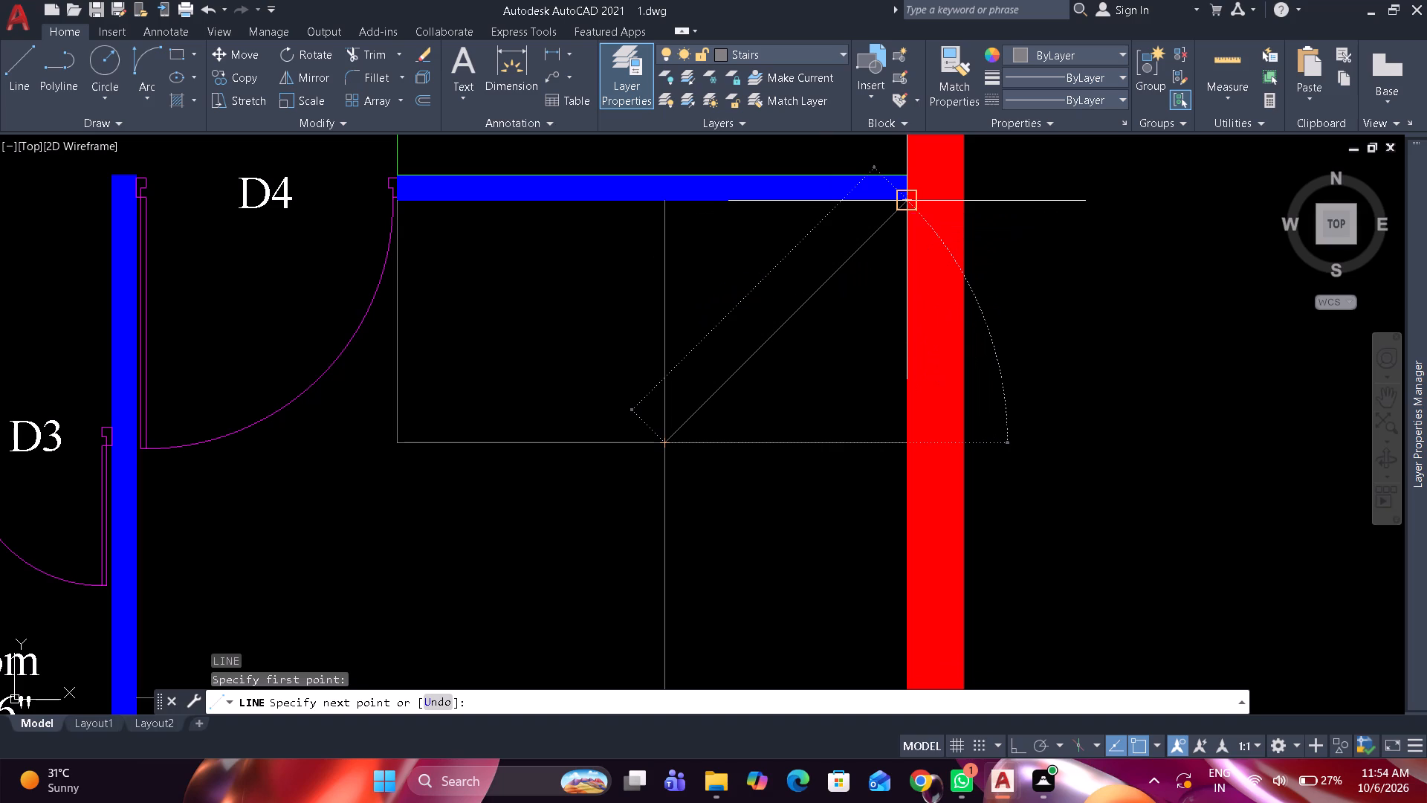
key(space)
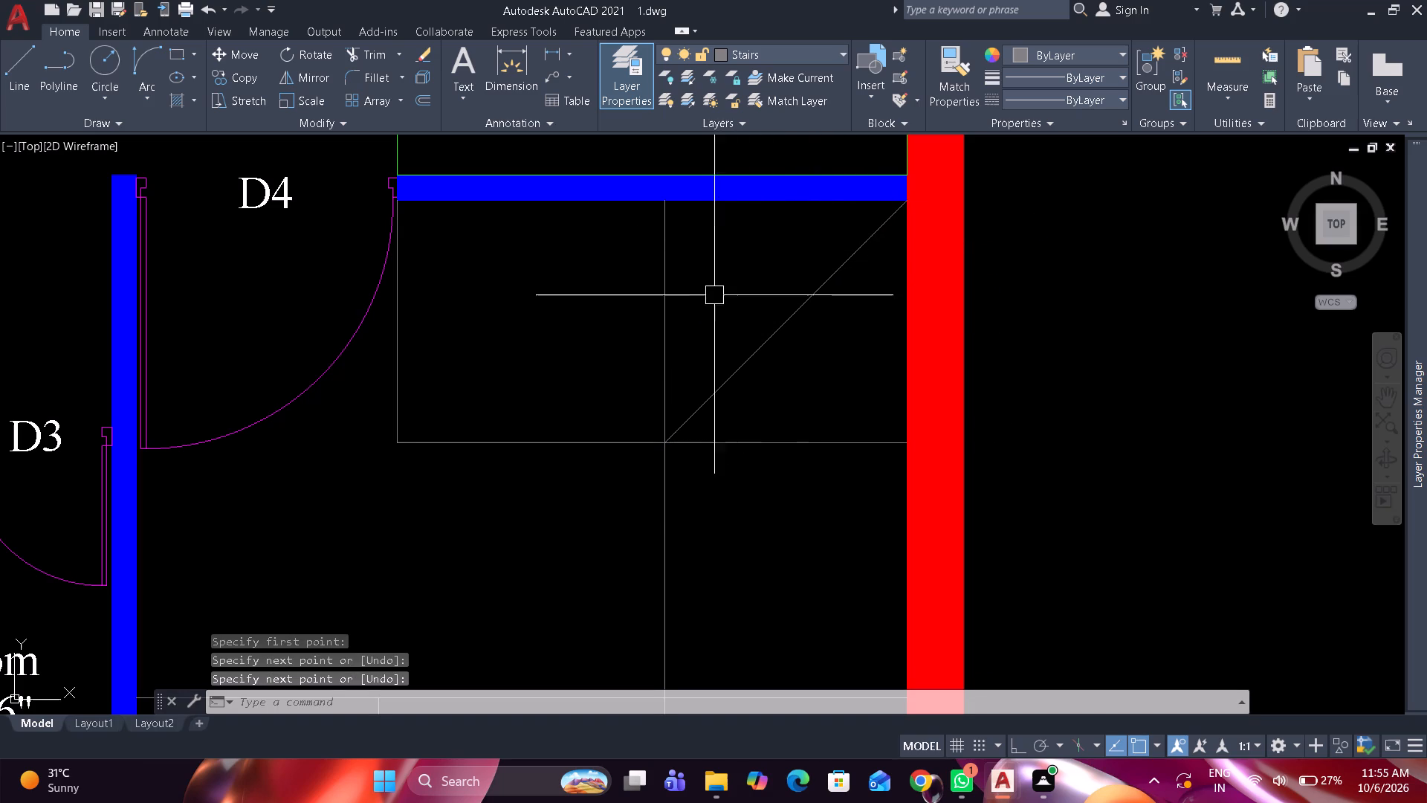
Offset the upper horizontal stair line upward, the east vertical line eastward and the lower horizontal line downward, each by 2".
text(o)
key(space)
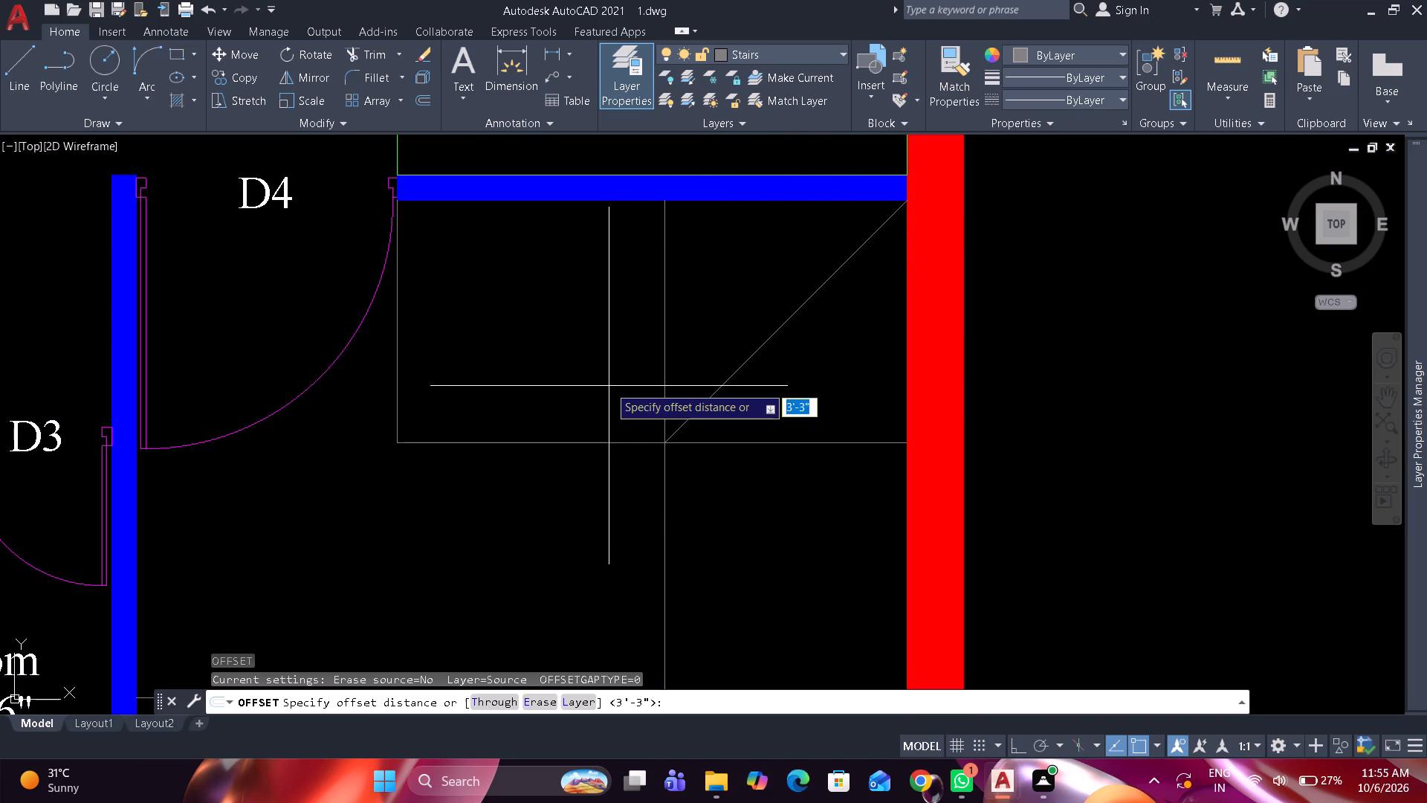
text(2")
key(space)
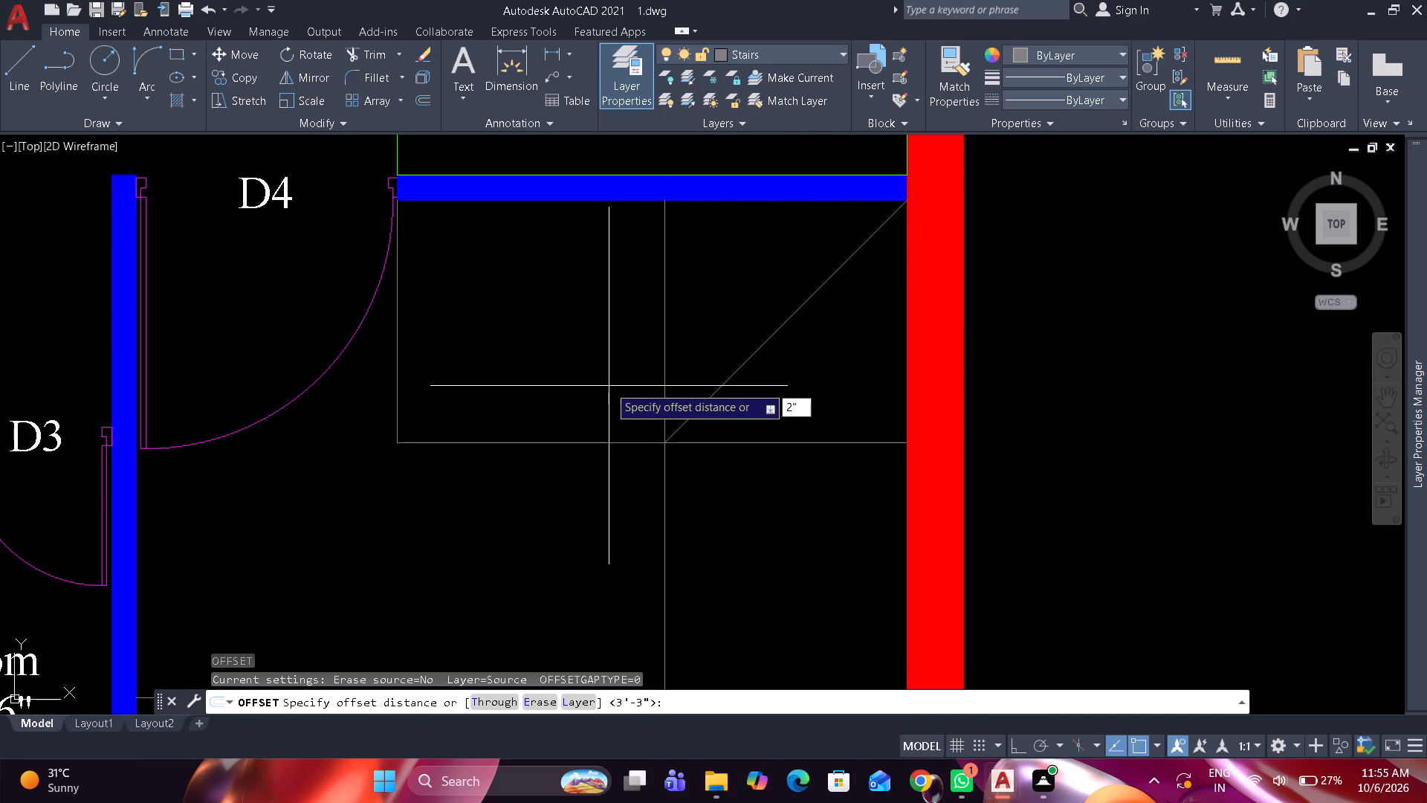
drag(586, 439, 586, 421)
click(586, 407)
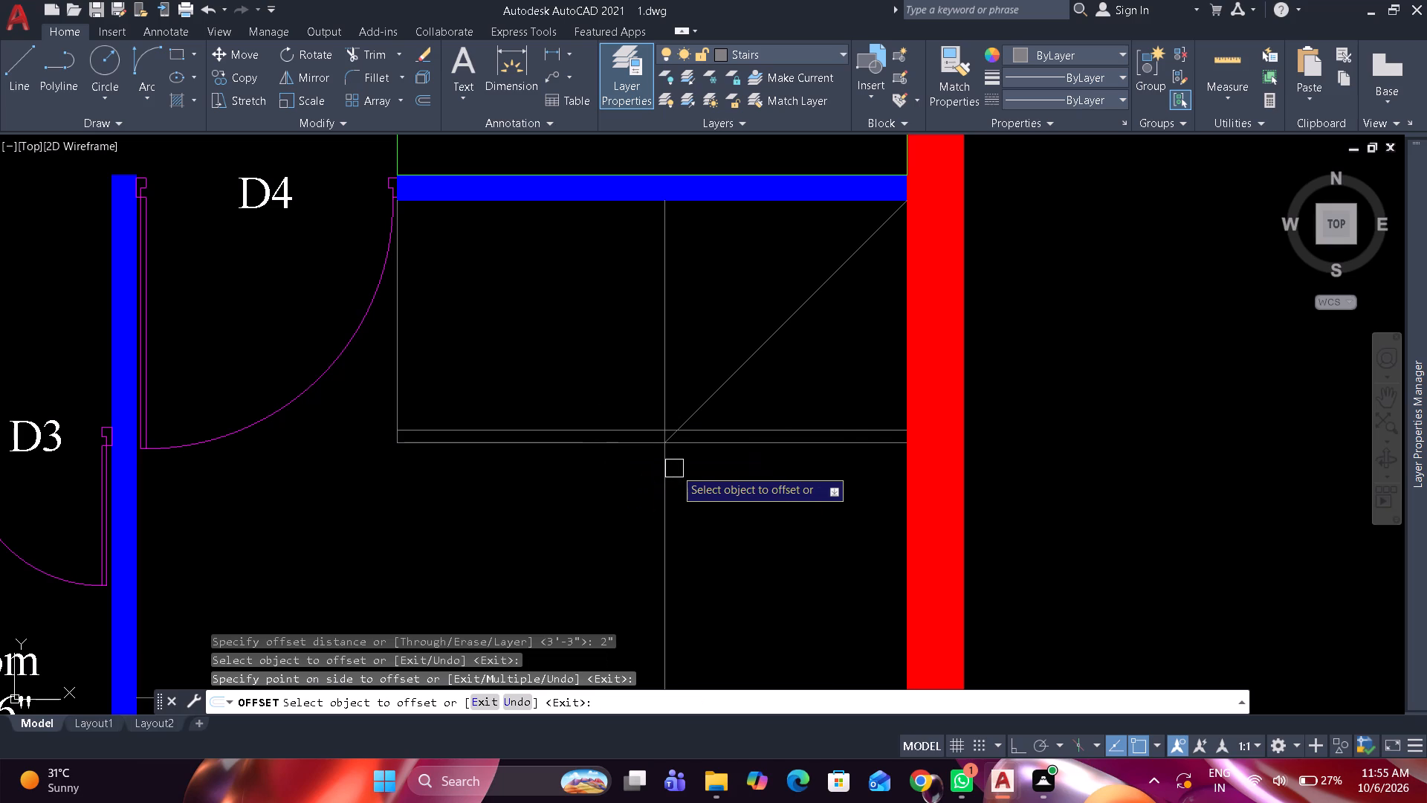
drag(670, 468, 680, 468)
click(709, 466)
middle_drag(709, 466, 703, 321)
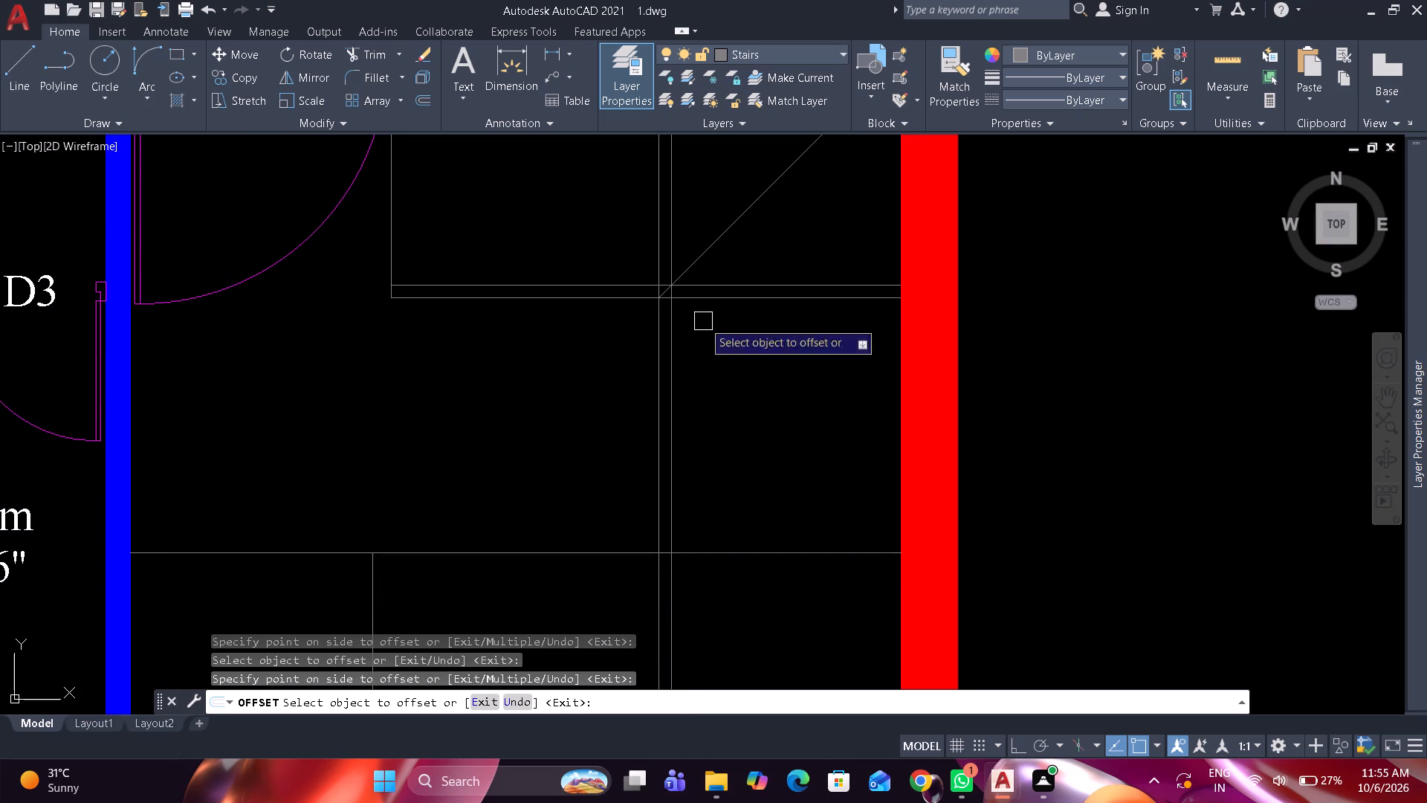
click(559, 549)
click(543, 583)
key(space)
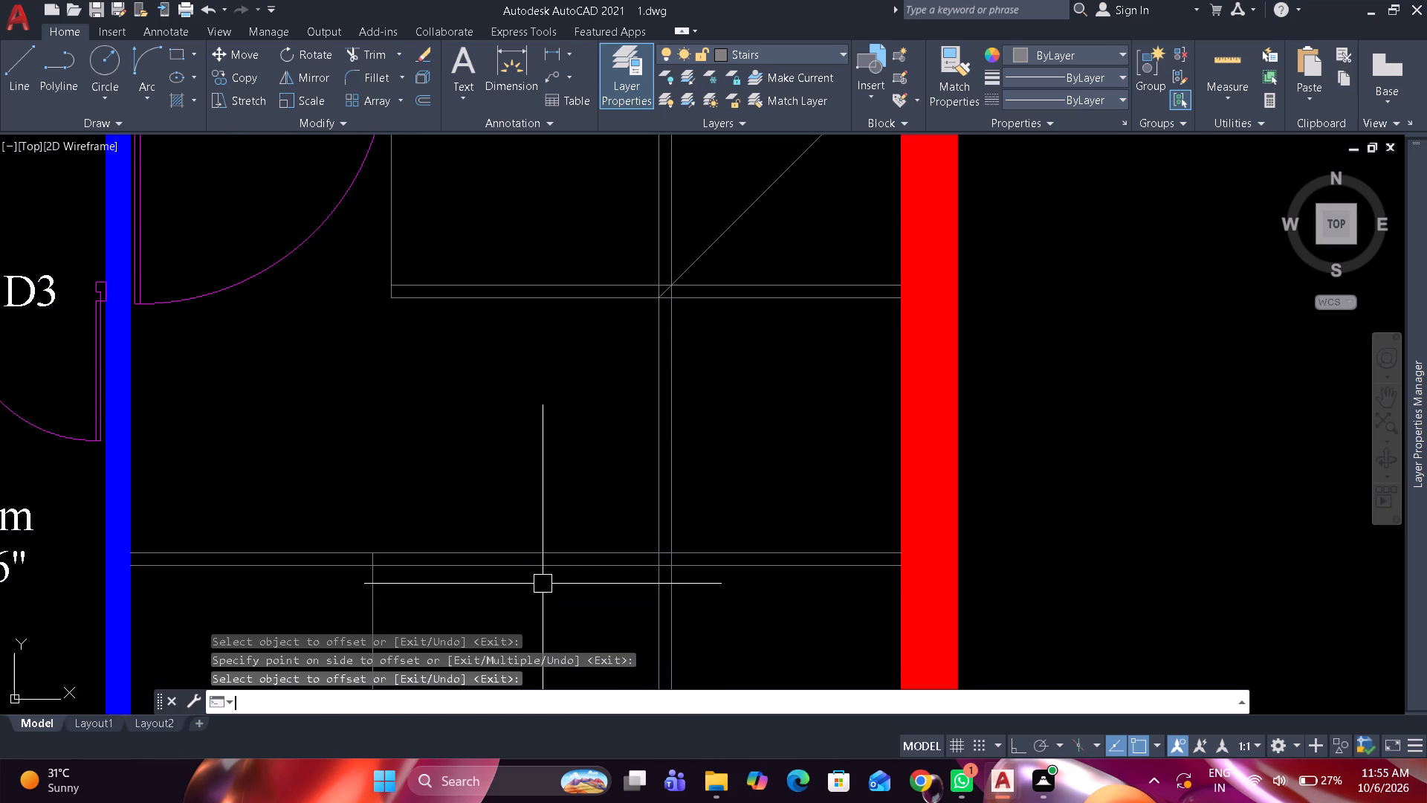
Trim the overhanging and crossing segments at the lower corner of the 2" double lines so inner and outer lines form clean corners.
text(tr)
key(space)
scroll(661, 577, up, 3)
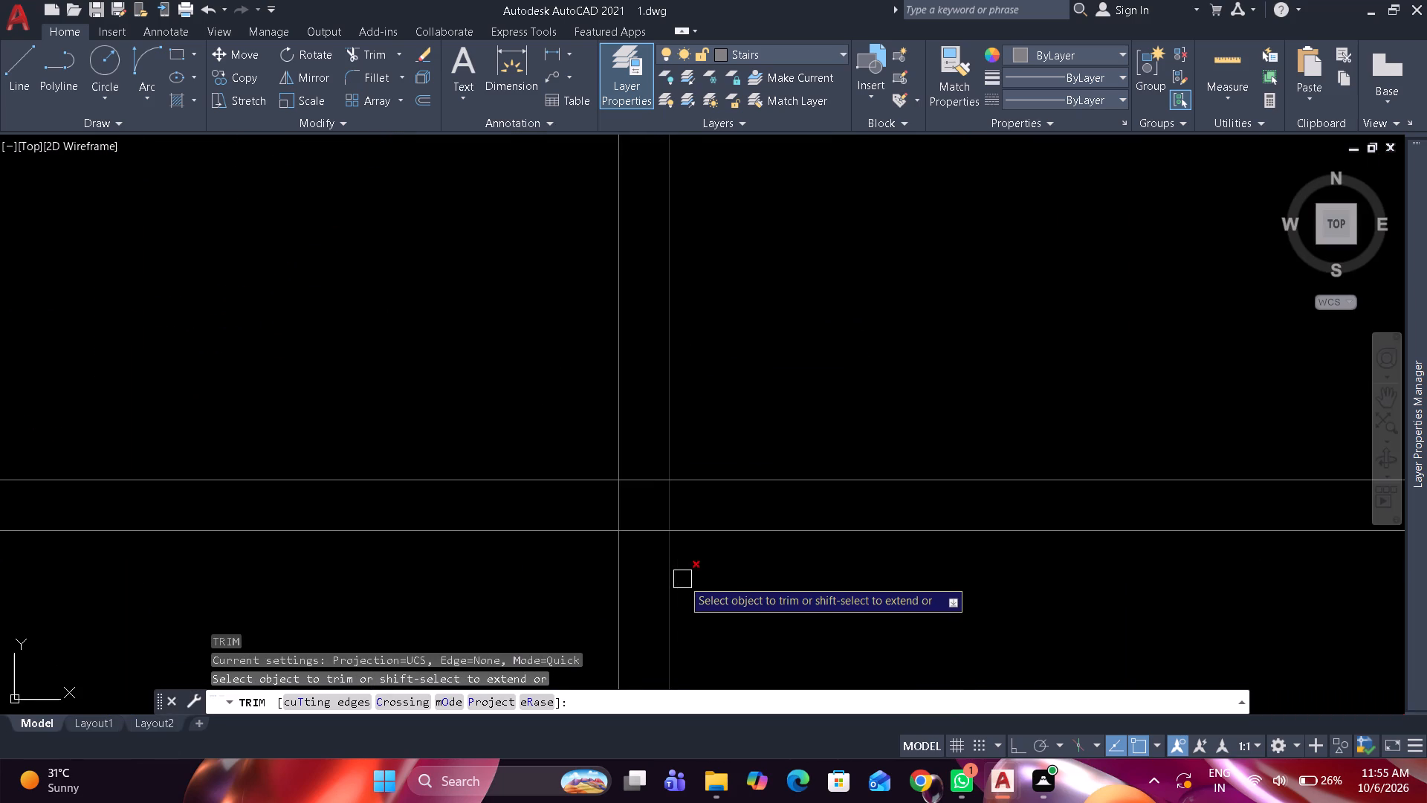
click(676, 570)
click(688, 536)
drag(654, 482, 635, 492)
click(612, 508)
Trim the offset lines beyond the upper double-line corner and the original lines' short segments between the pairs, keeping the diagonal.
scroll(780, 323, down, 4)
middle_drag(780, 323, 748, 496)
scroll(718, 314, up, 1)
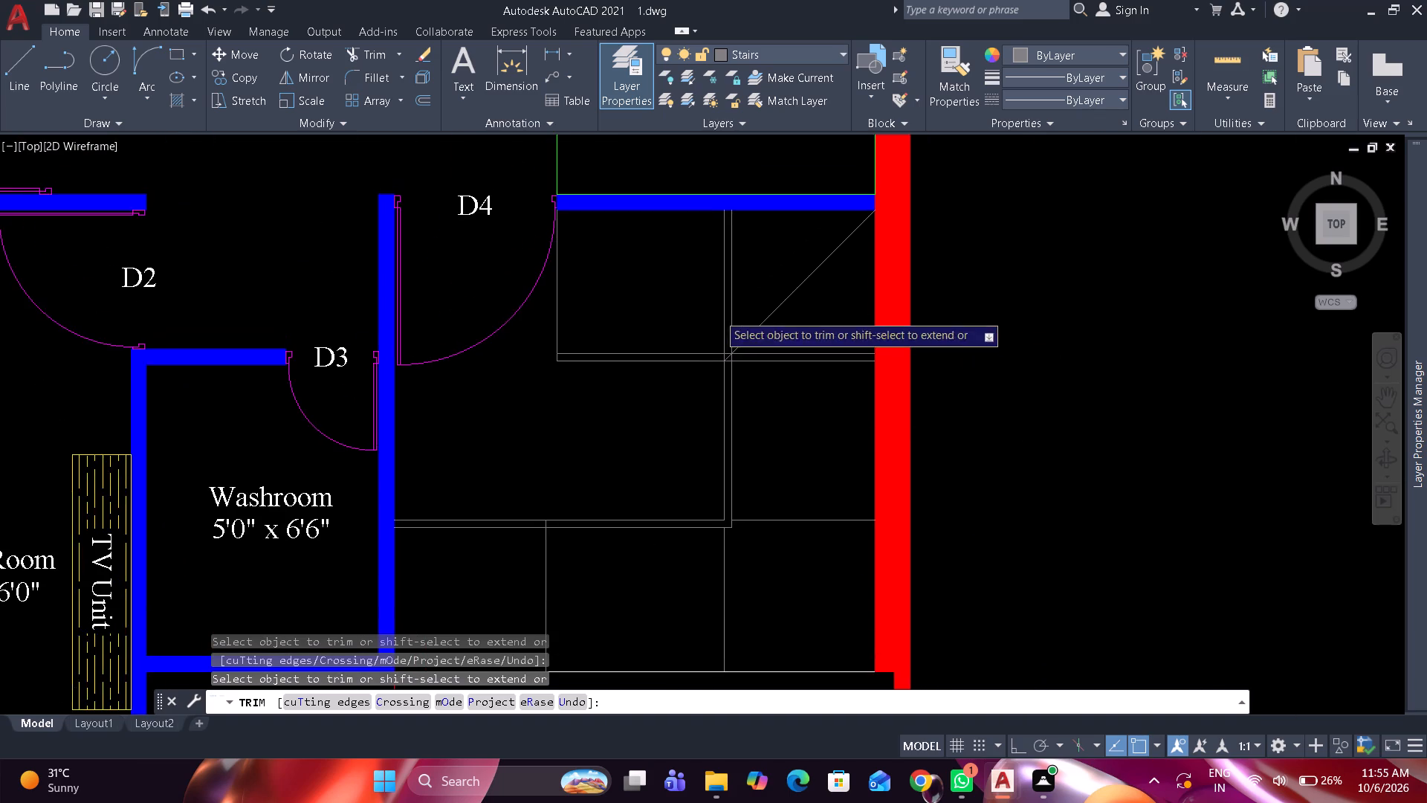
scroll(718, 313, up, 1)
scroll(707, 442, up, 2)
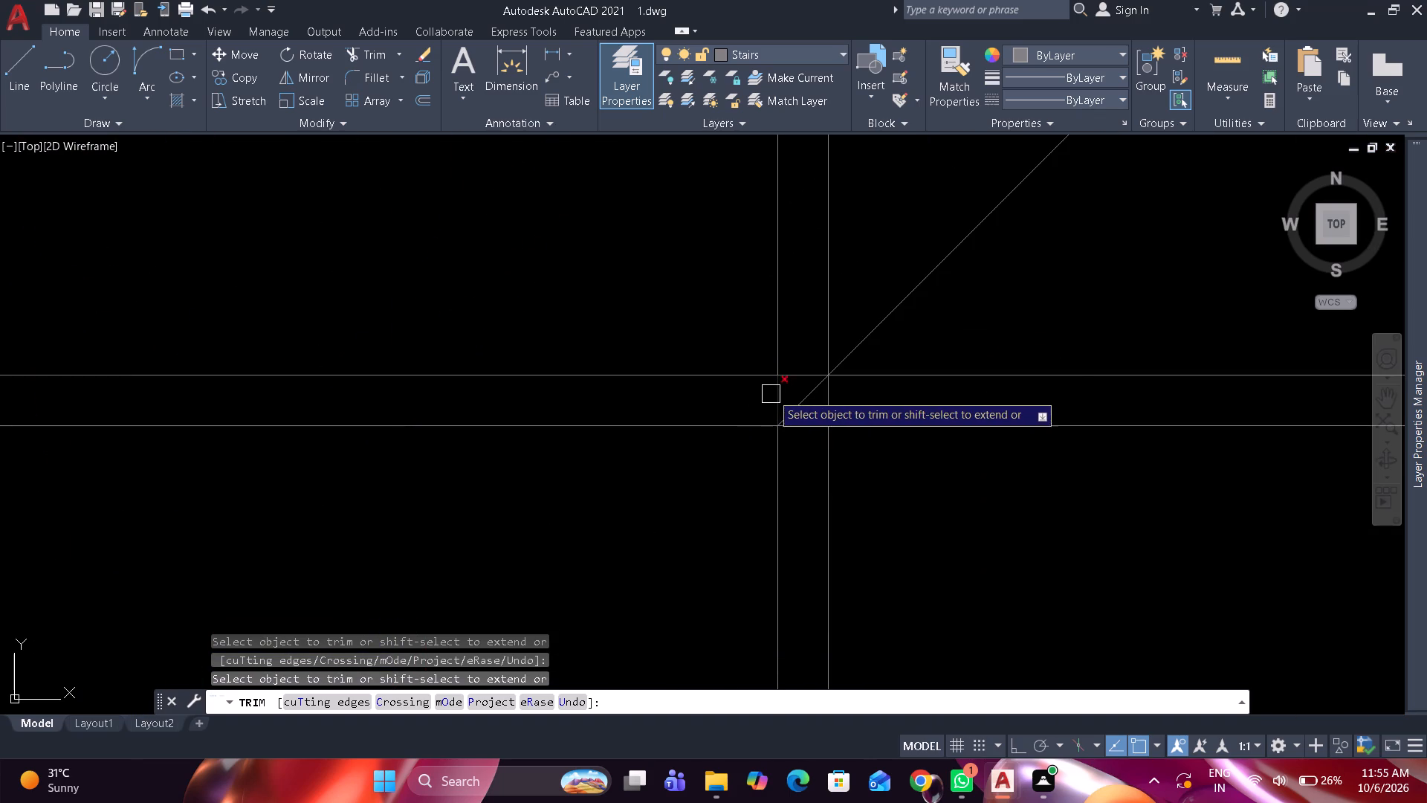
click(829, 299)
click(911, 373)
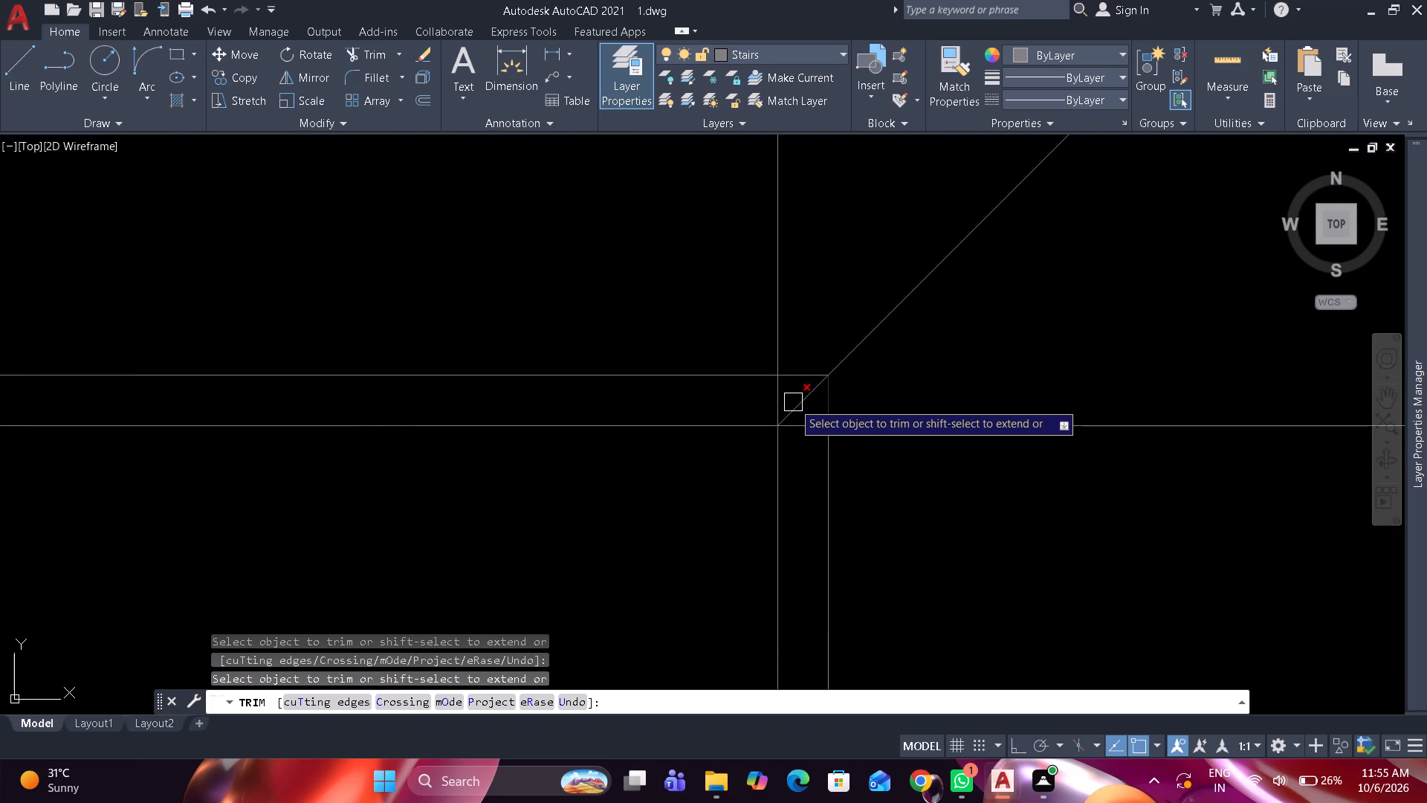
scroll(789, 402, up, 1)
click(772, 393)
click(808, 443)
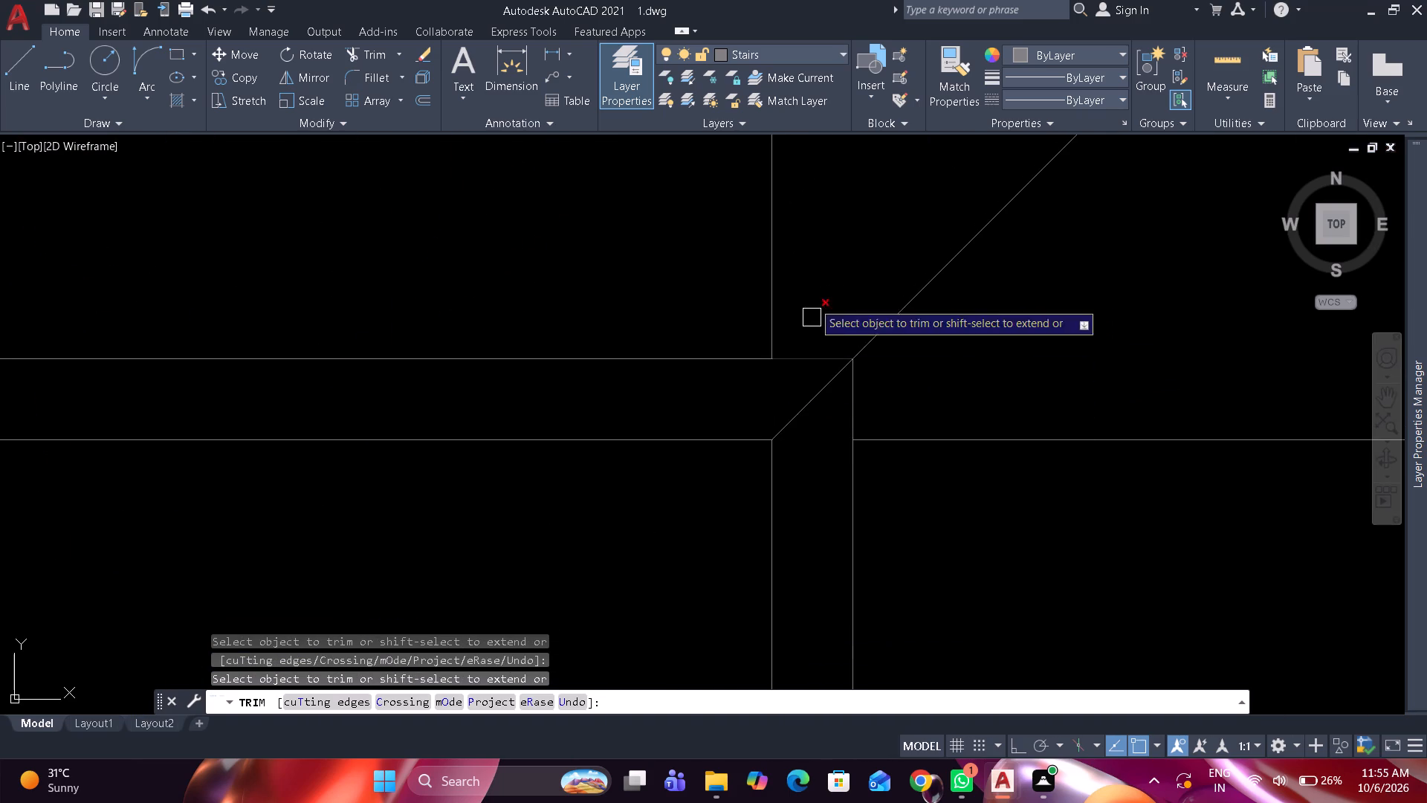
scroll(822, 261, down, 4)
scroll(873, 399, down, 1)
middle_drag(872, 397, 674, 447)
key(space)
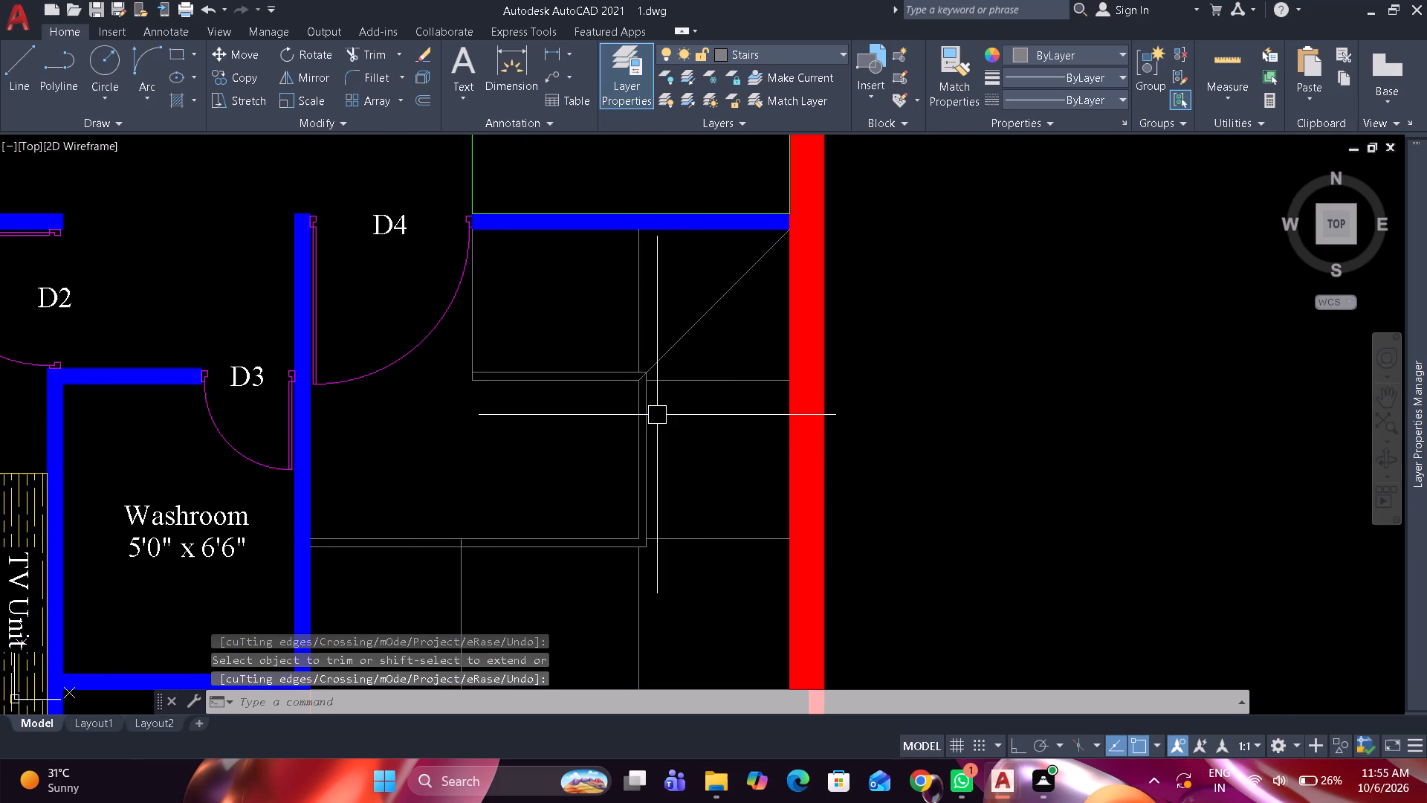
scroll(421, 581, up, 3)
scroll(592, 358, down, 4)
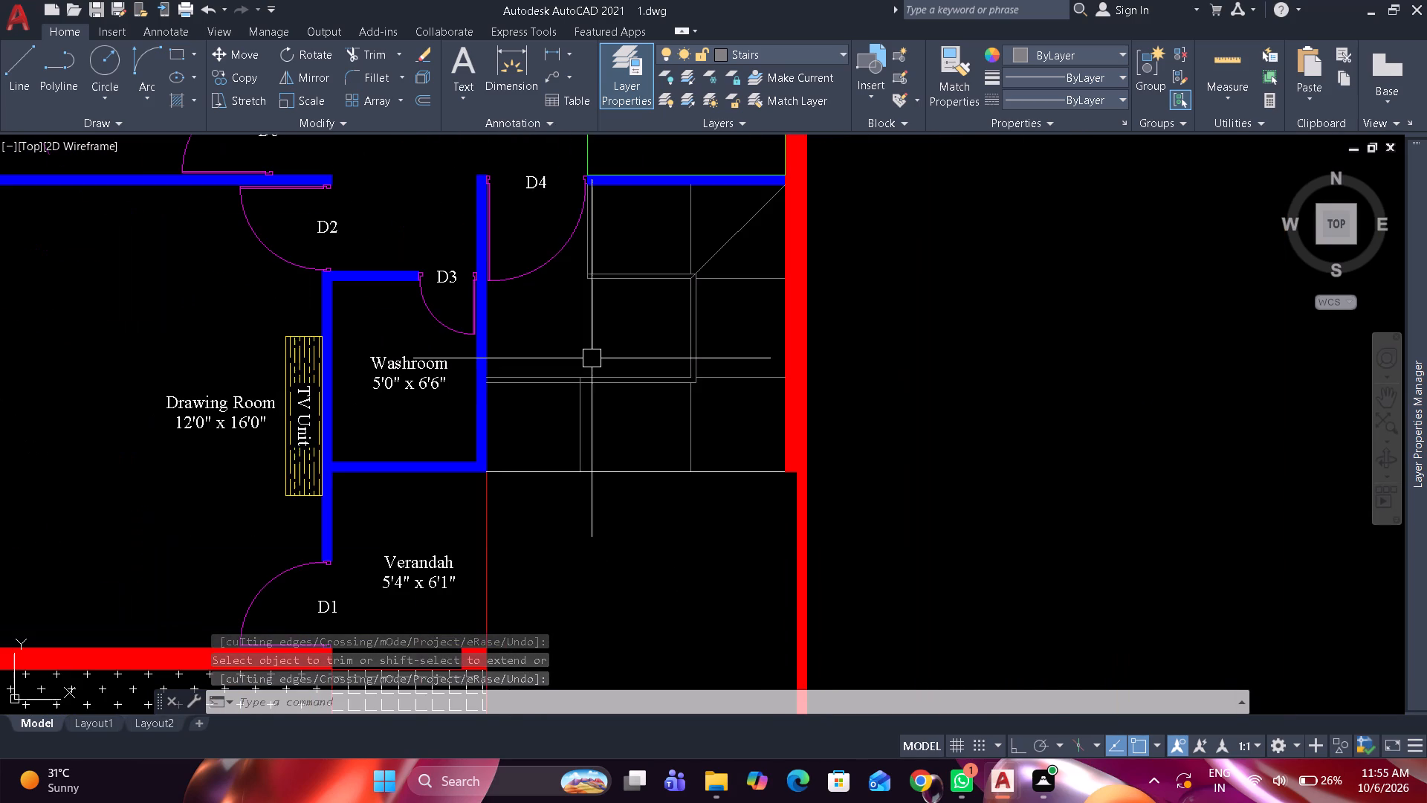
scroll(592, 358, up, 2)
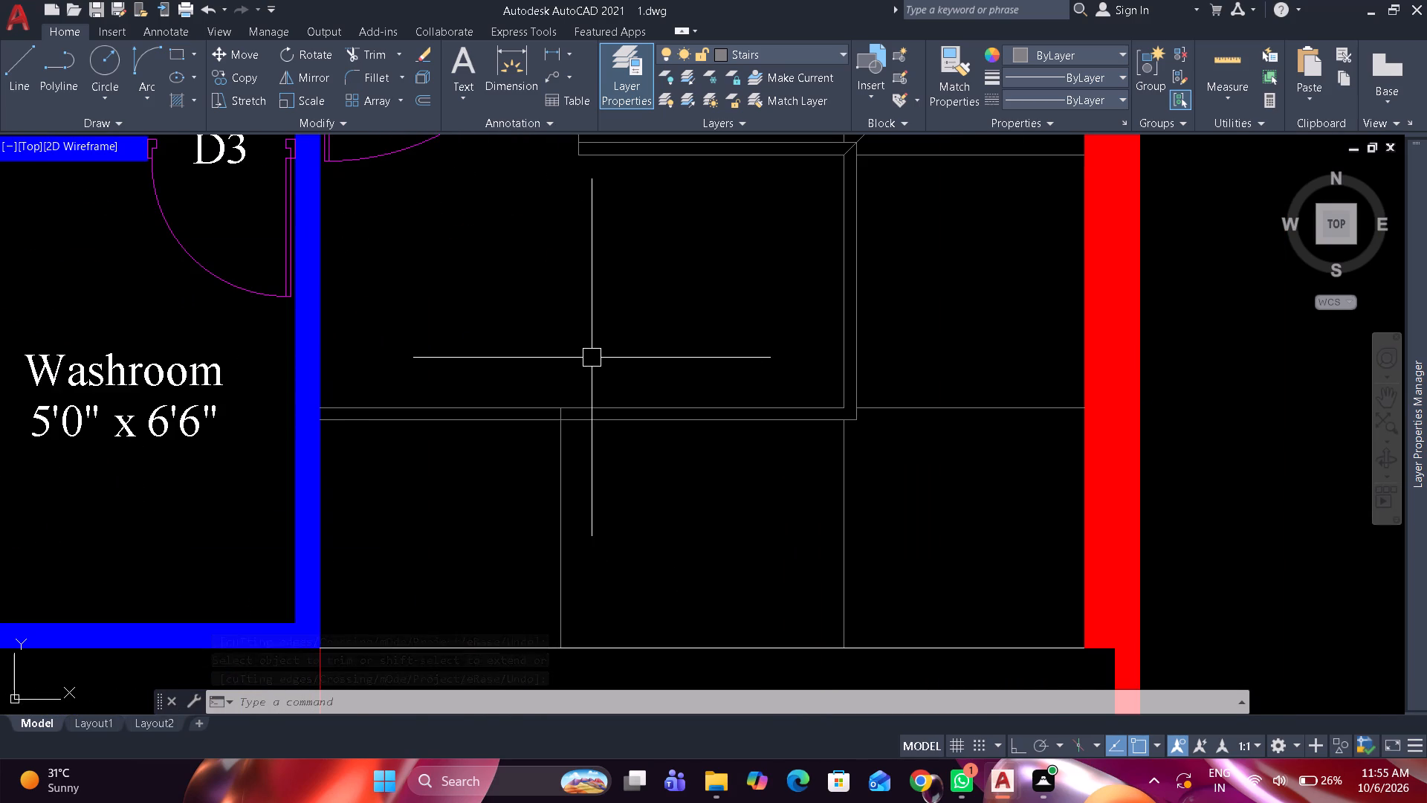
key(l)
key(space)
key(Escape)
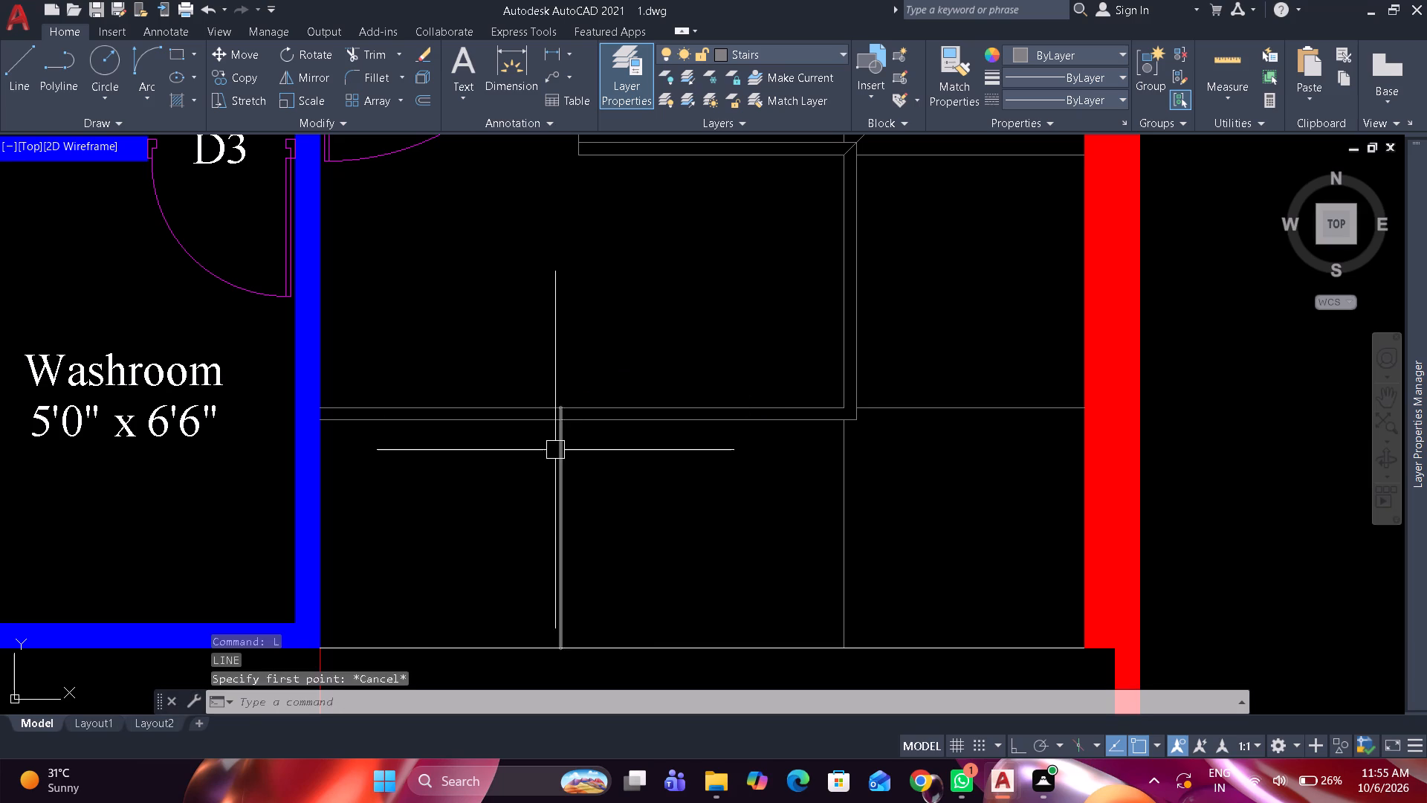
With Ortho on, stretch the upper end of the west vertical stair line up by about 3'3".
click(555, 450)
drag(555, 409, 555, 399)
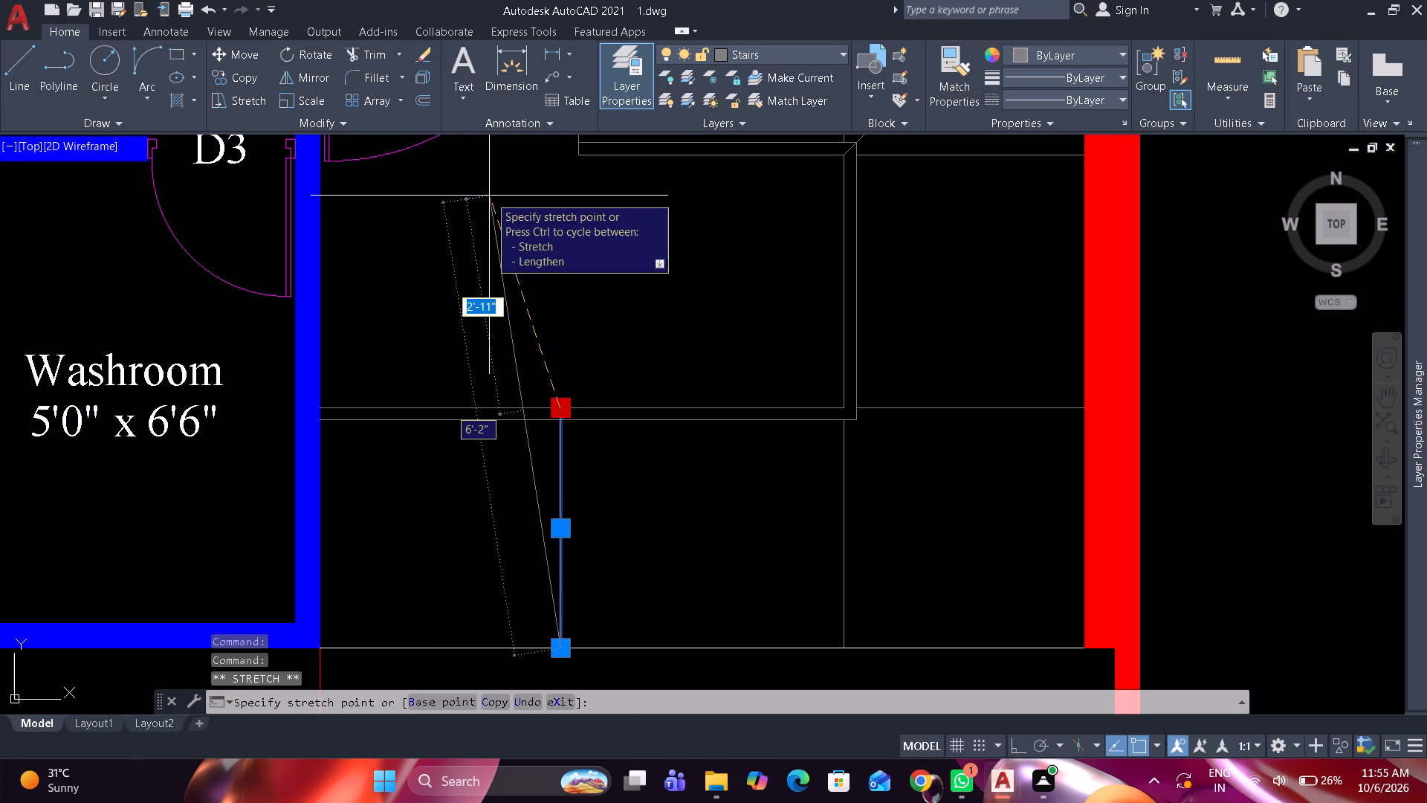
key(F8)
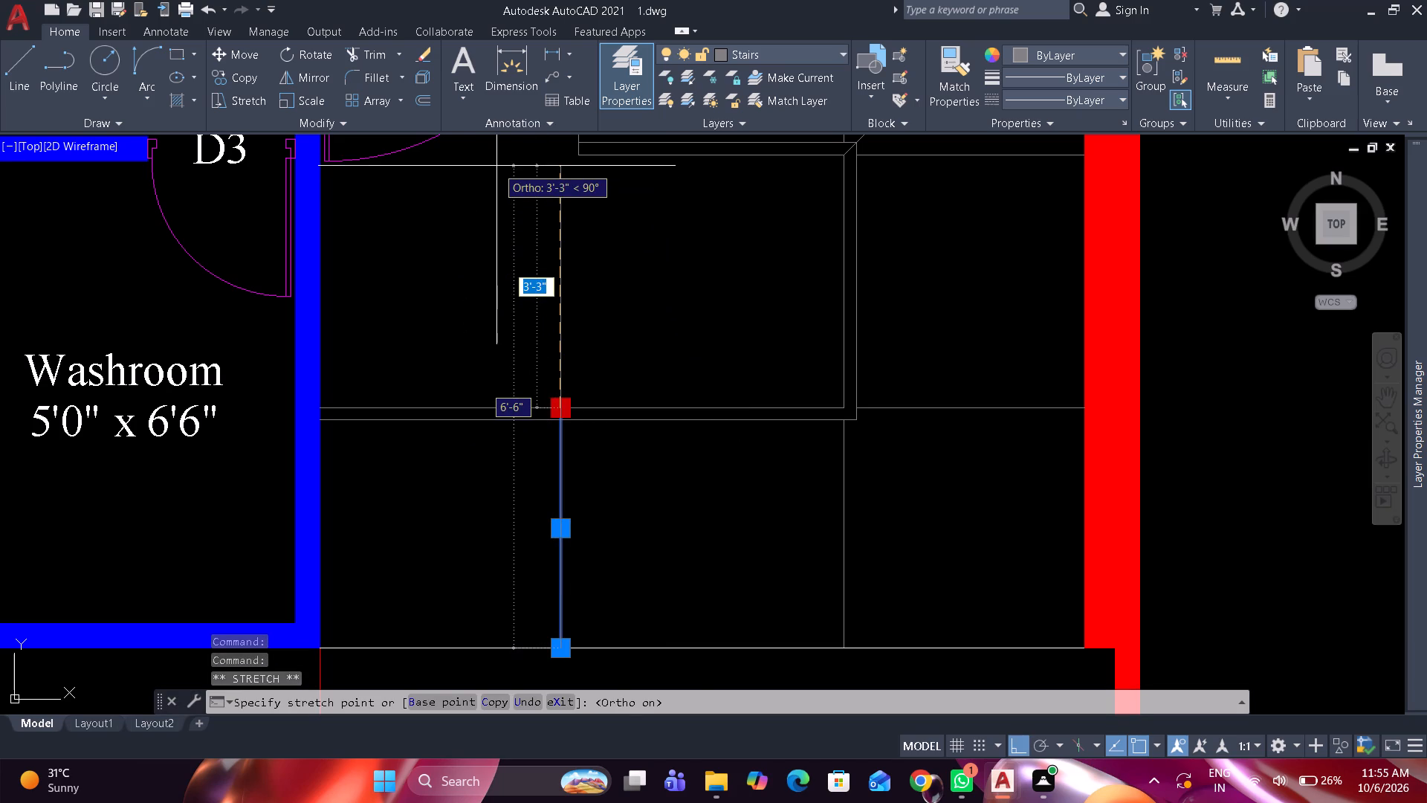
middle_drag(502, 184, 507, 237)
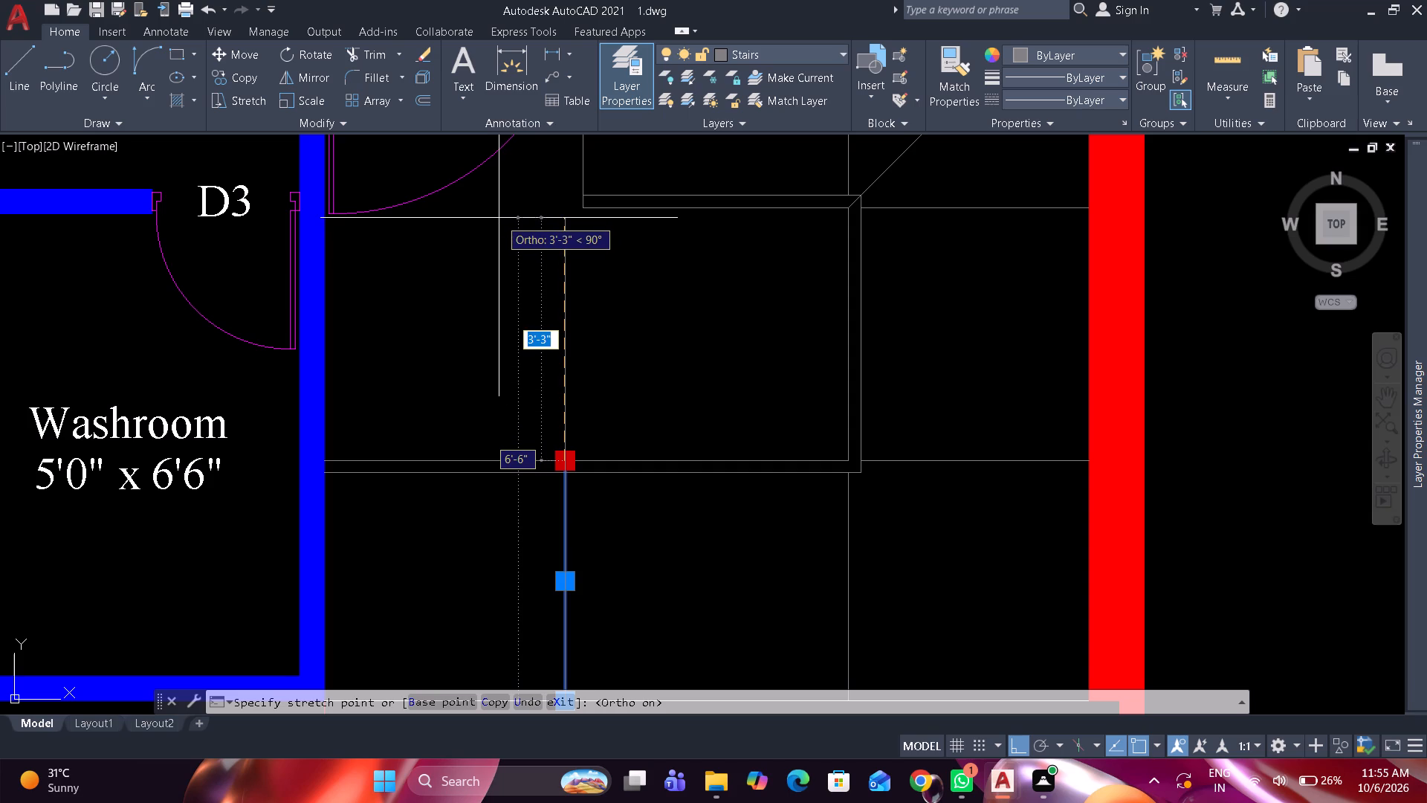
click(499, 221)
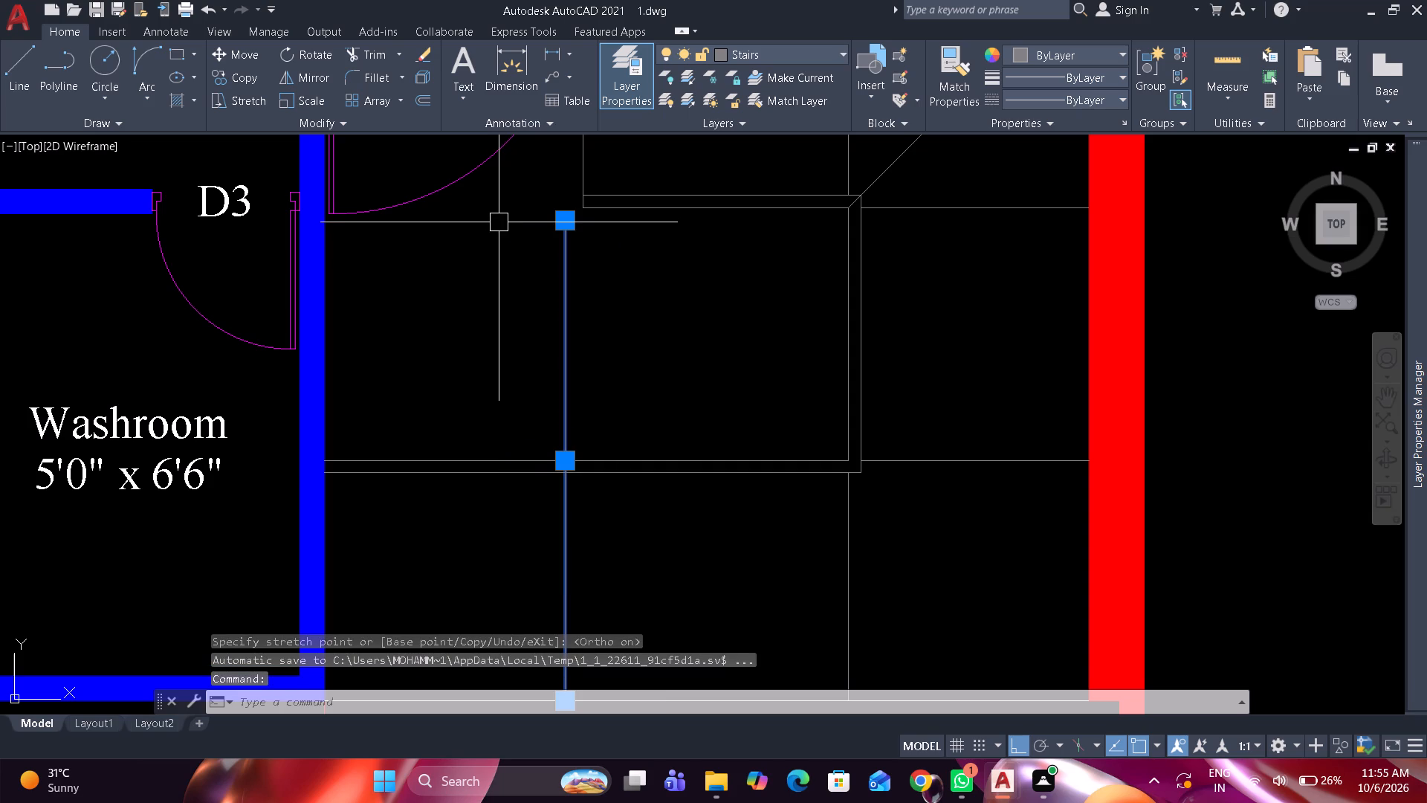
Draw a horizontal line from the top end of the west vertical stair line west to the Washroom-side wall.
text(l)
key(space)
click(554, 219)
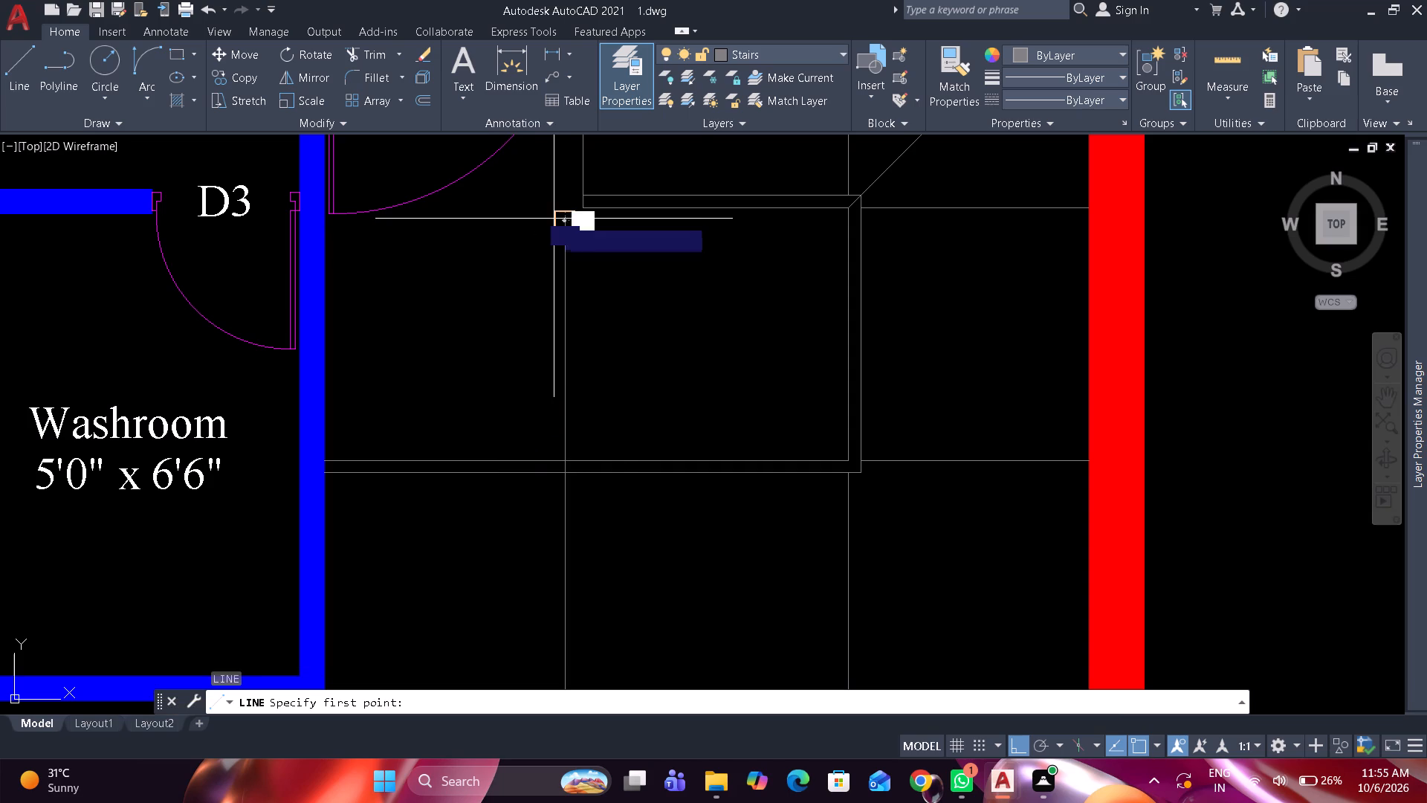
scroll(334, 221, up, 2)
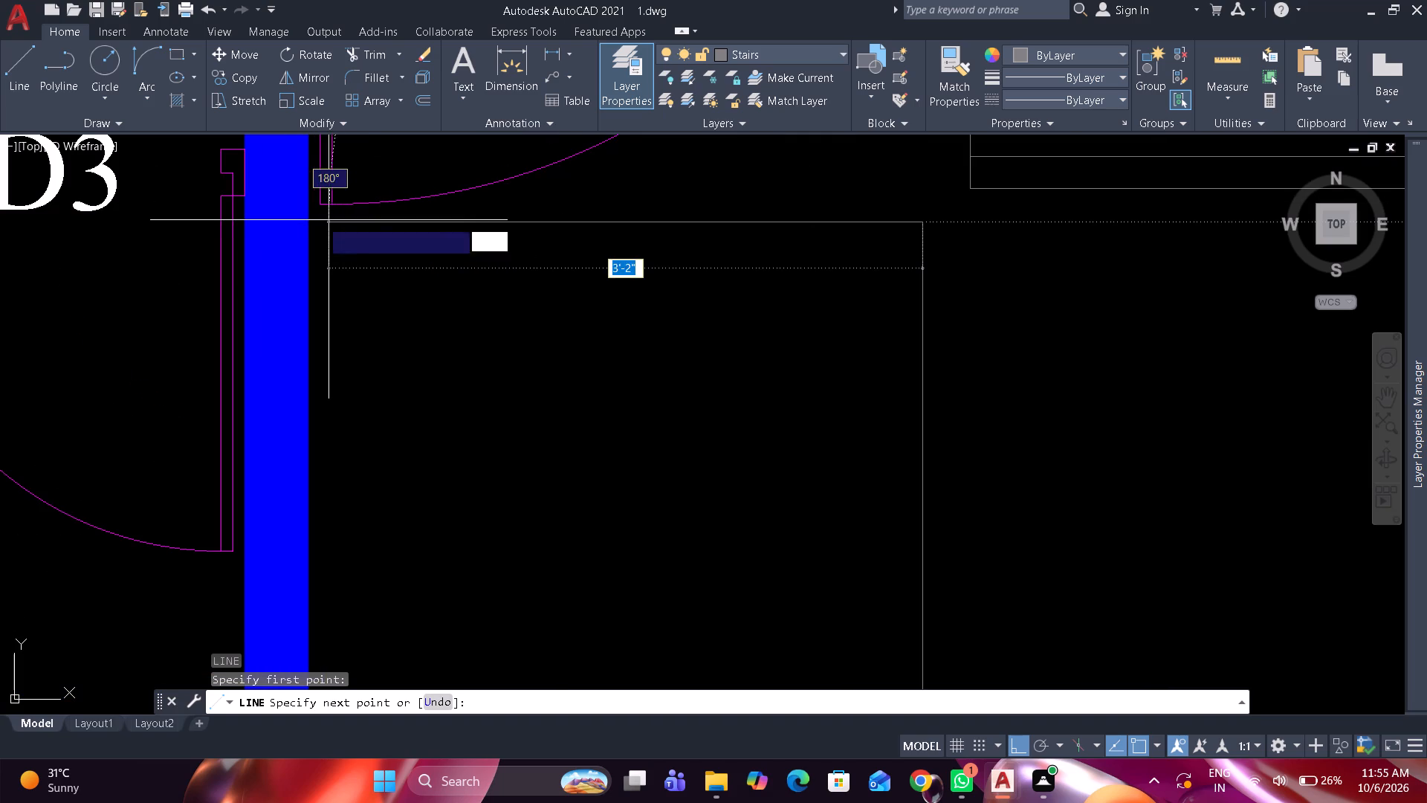
click(310, 219)
key(space)
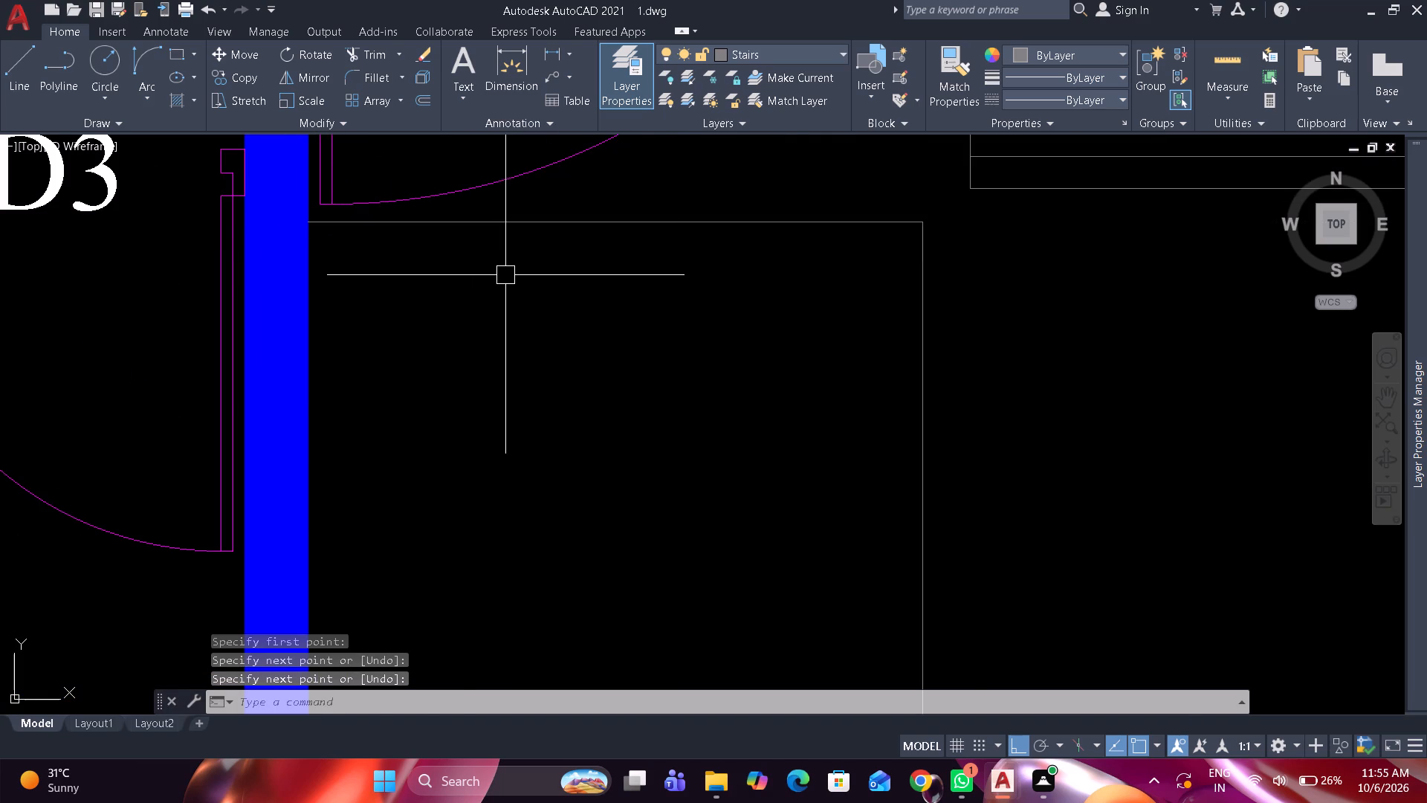
scroll(505, 276, down, 4)
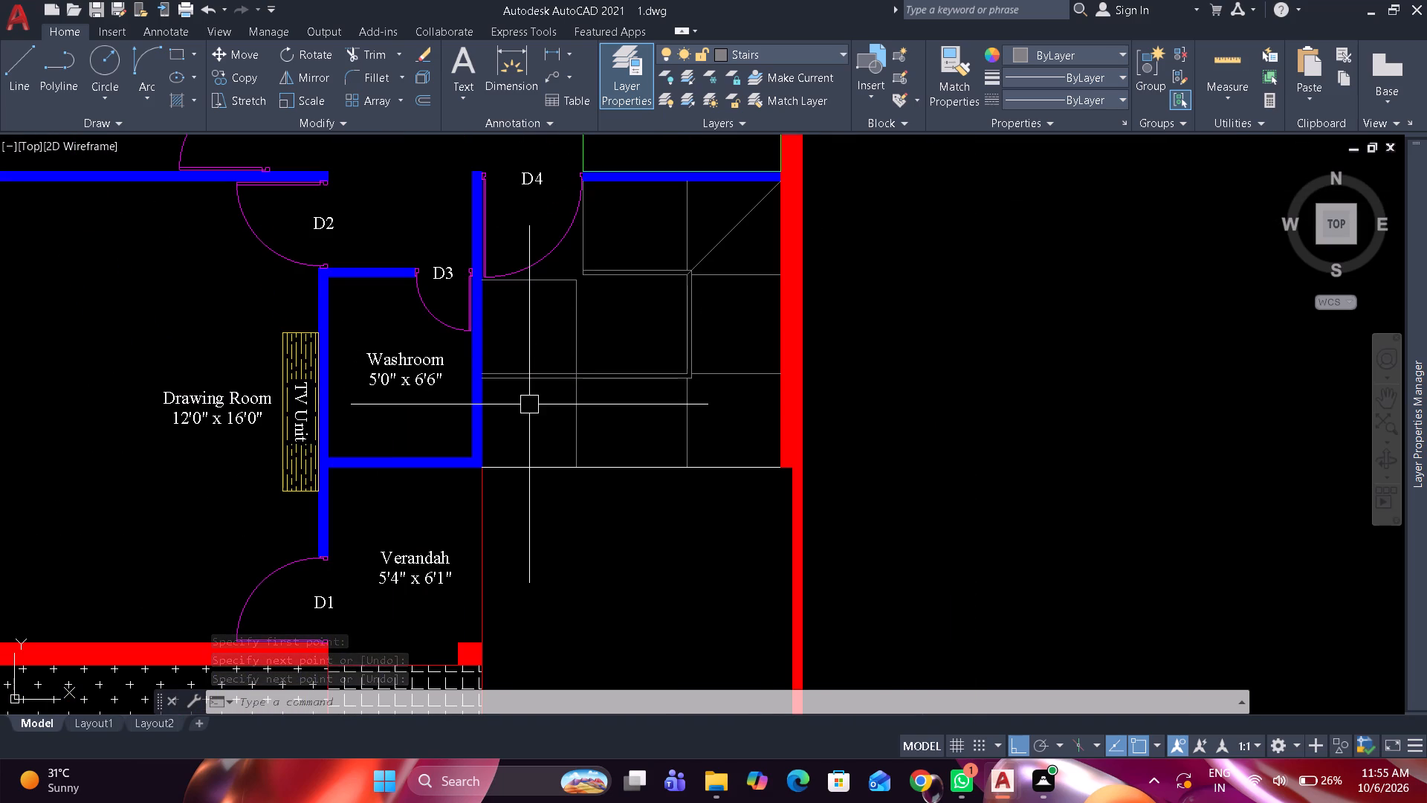
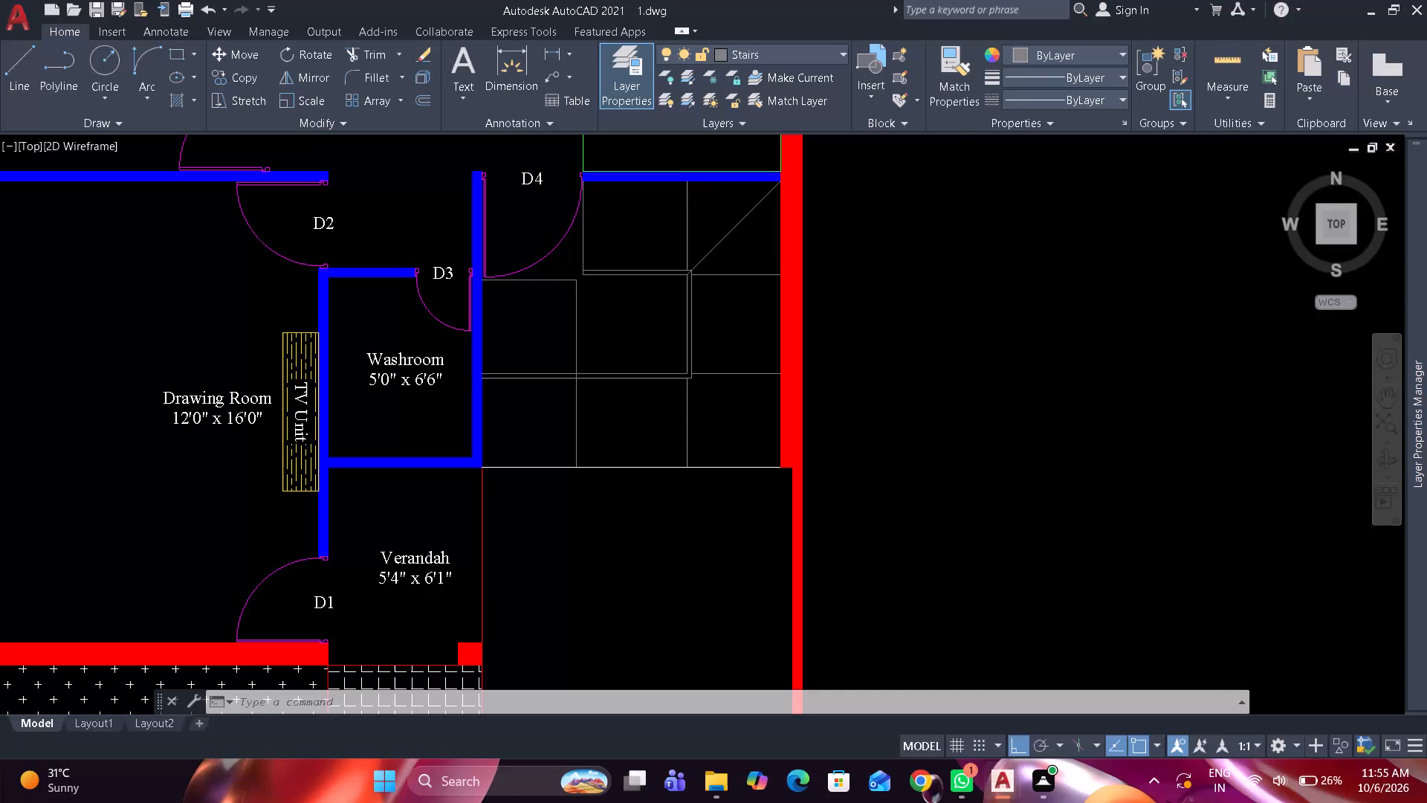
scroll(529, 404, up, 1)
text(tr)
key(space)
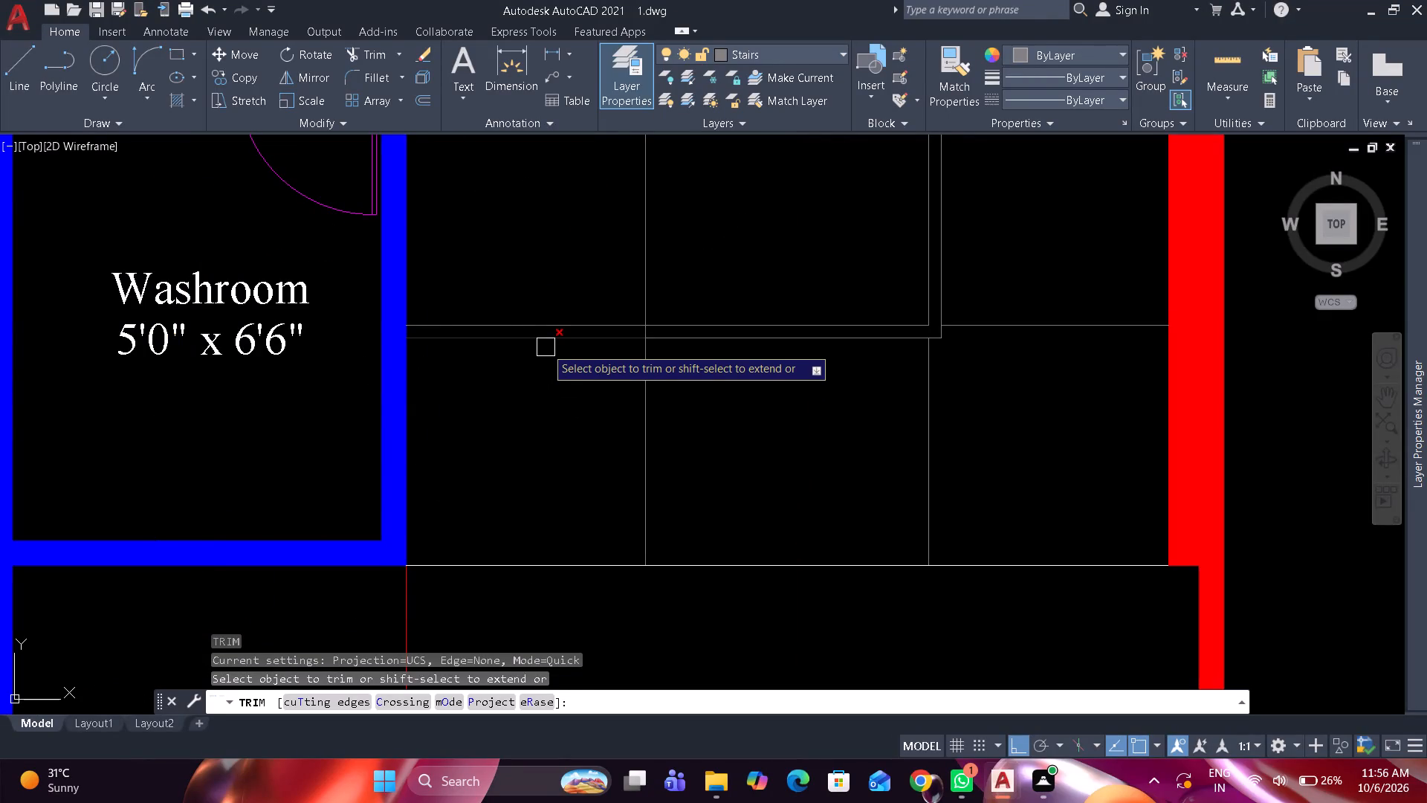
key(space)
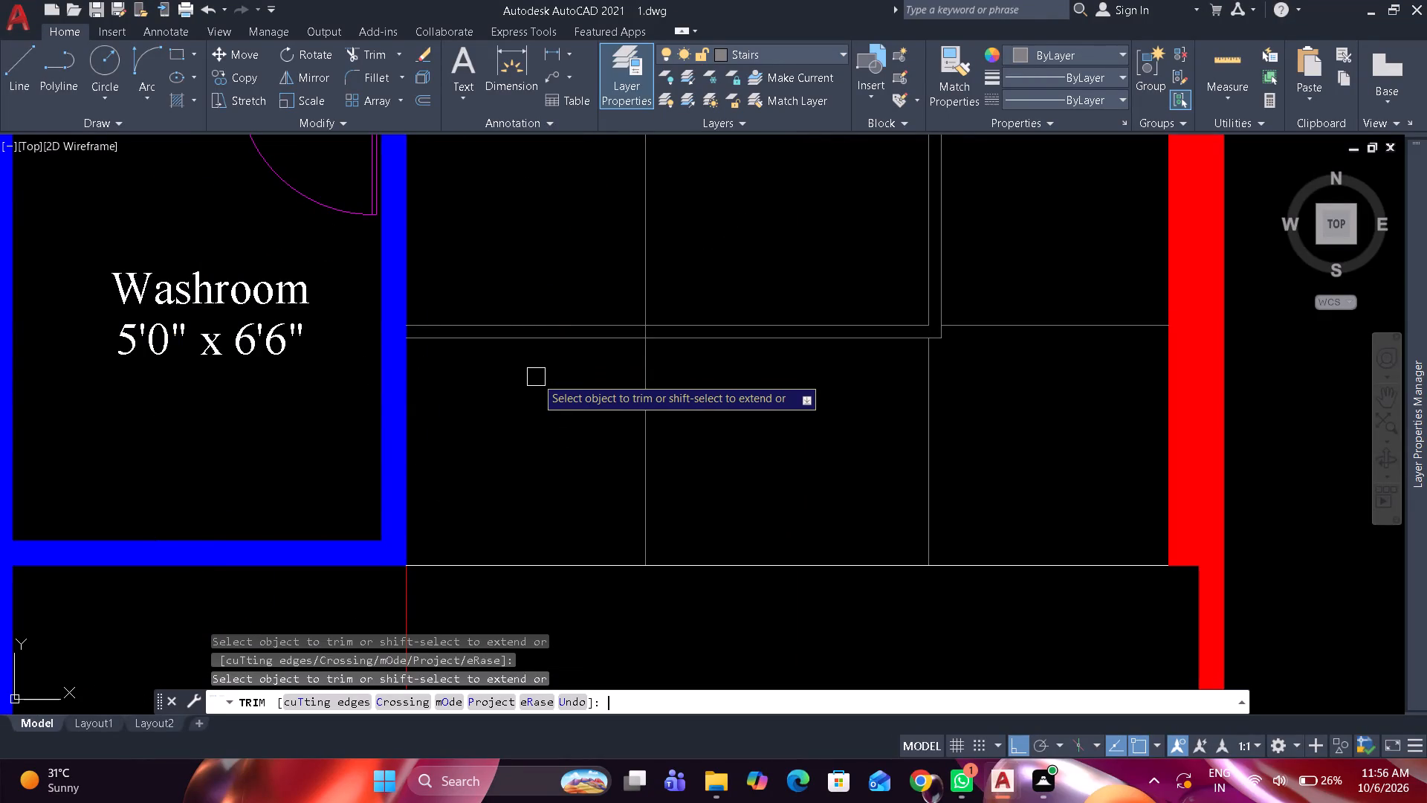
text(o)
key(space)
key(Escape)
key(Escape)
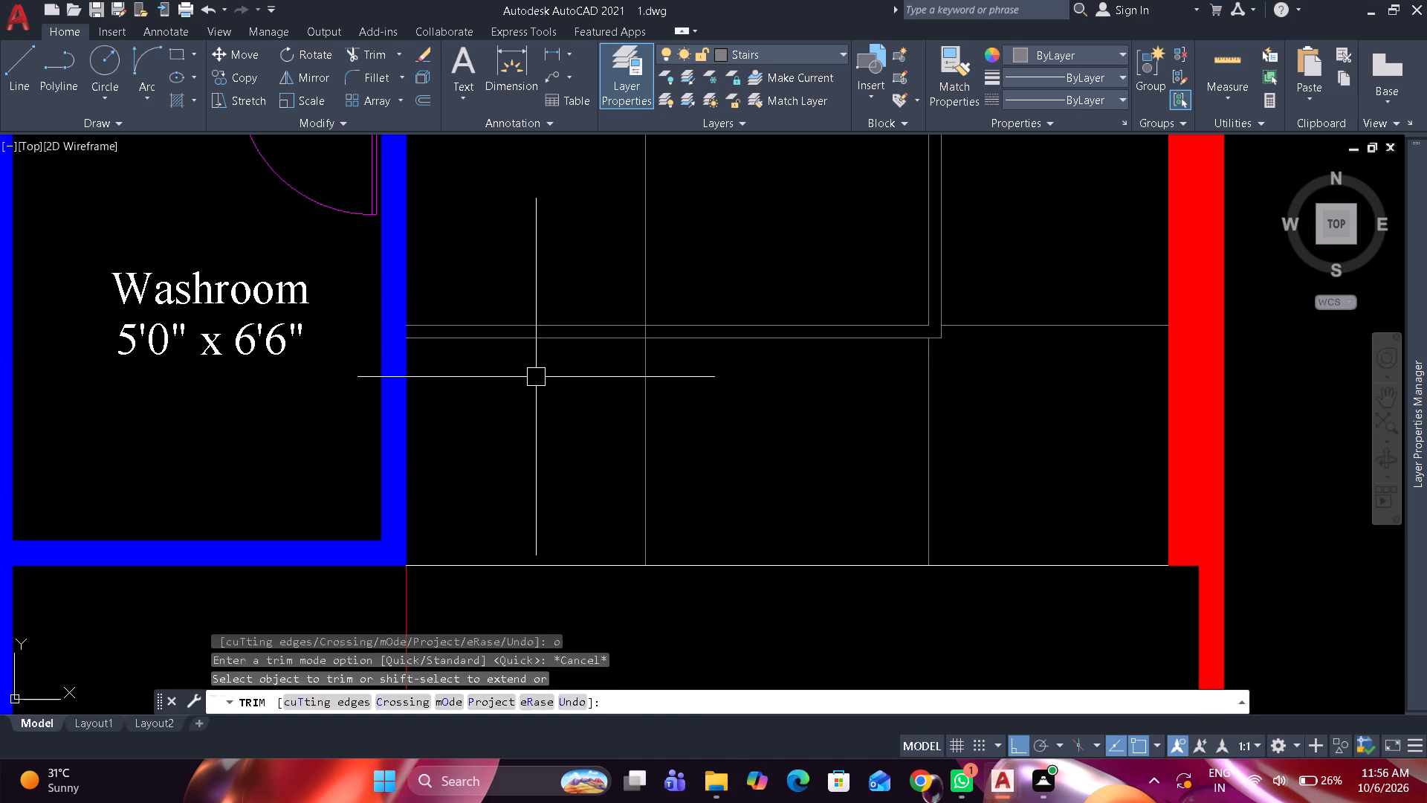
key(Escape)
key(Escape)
Offset the west flight's vertical inner line 2" toward the Washroom to form its railing pair.
text(o)
key(space)
key(space)
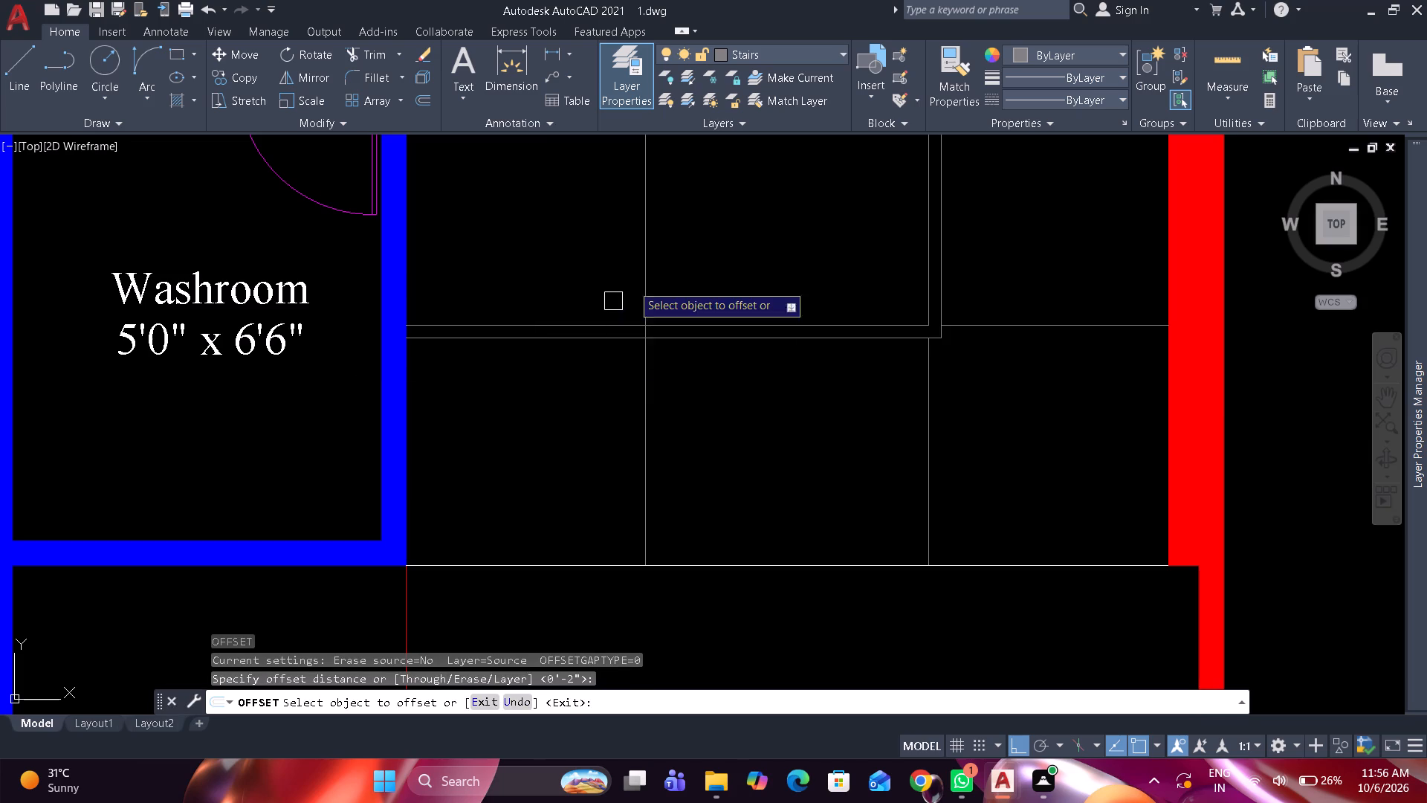
drag(640, 256, 628, 259)
click(602, 264)
key(space)
Fillet the new vertical offset line with the outer lower railing line at radius 0 to form a square corner.
text(f)
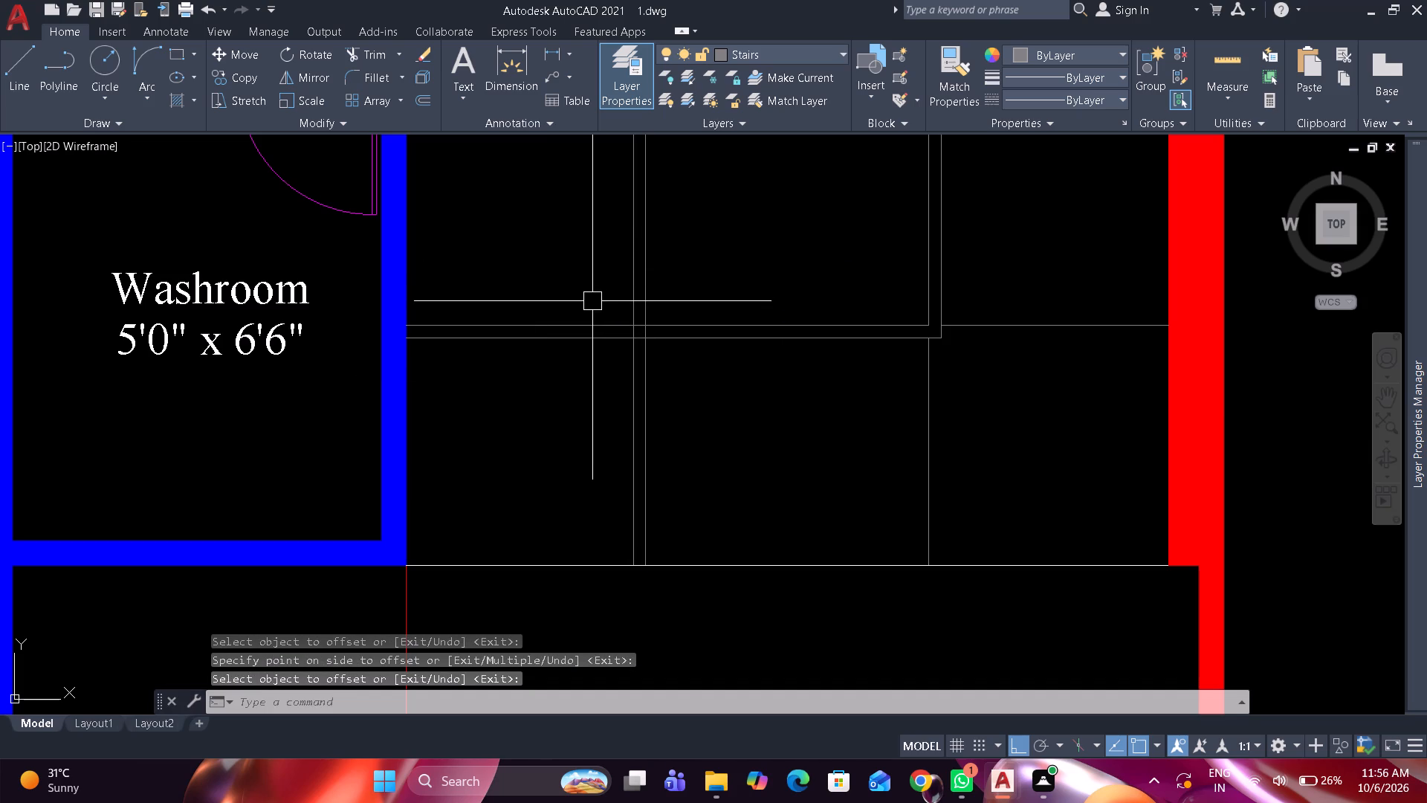
key(space)
click(627, 277)
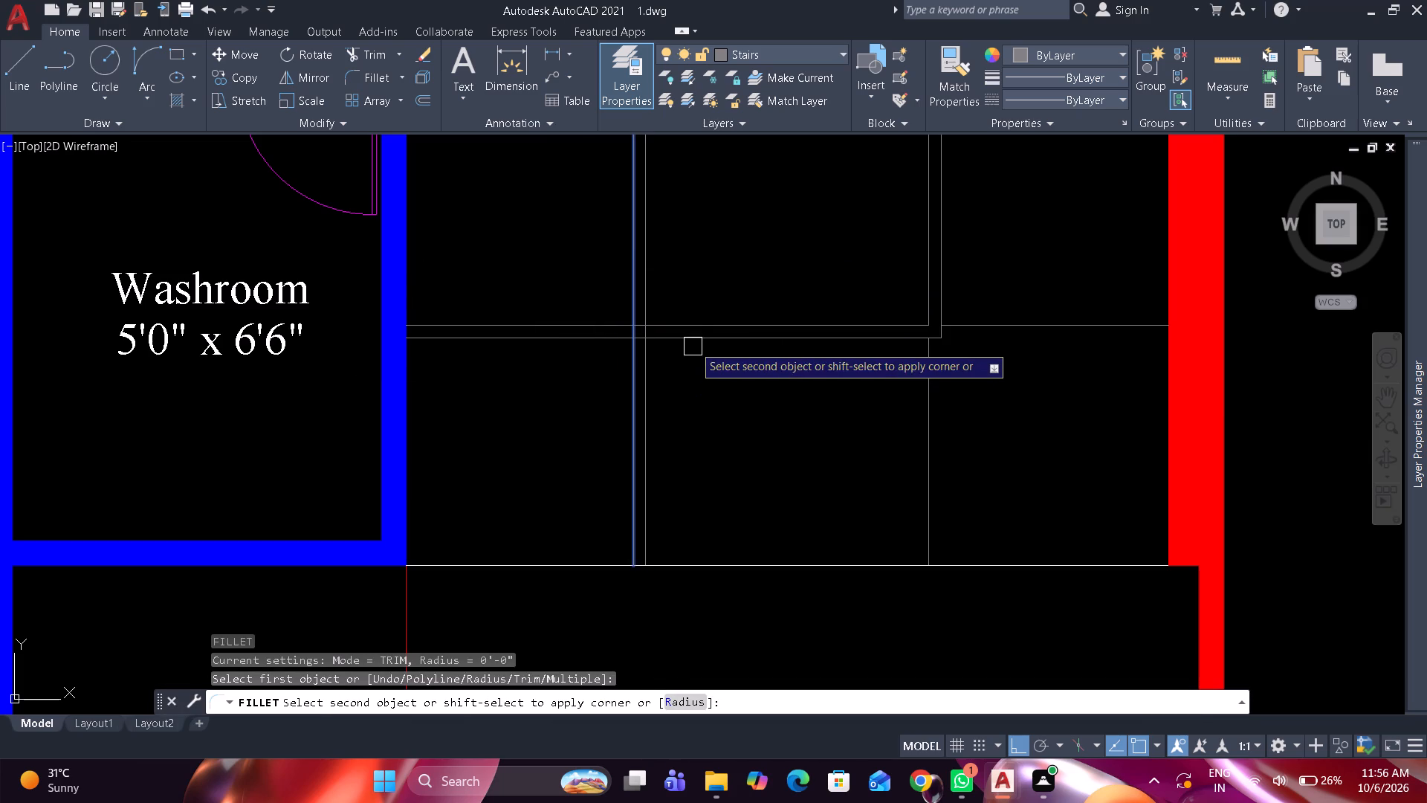
click(693, 341)
key(space)
key(space)
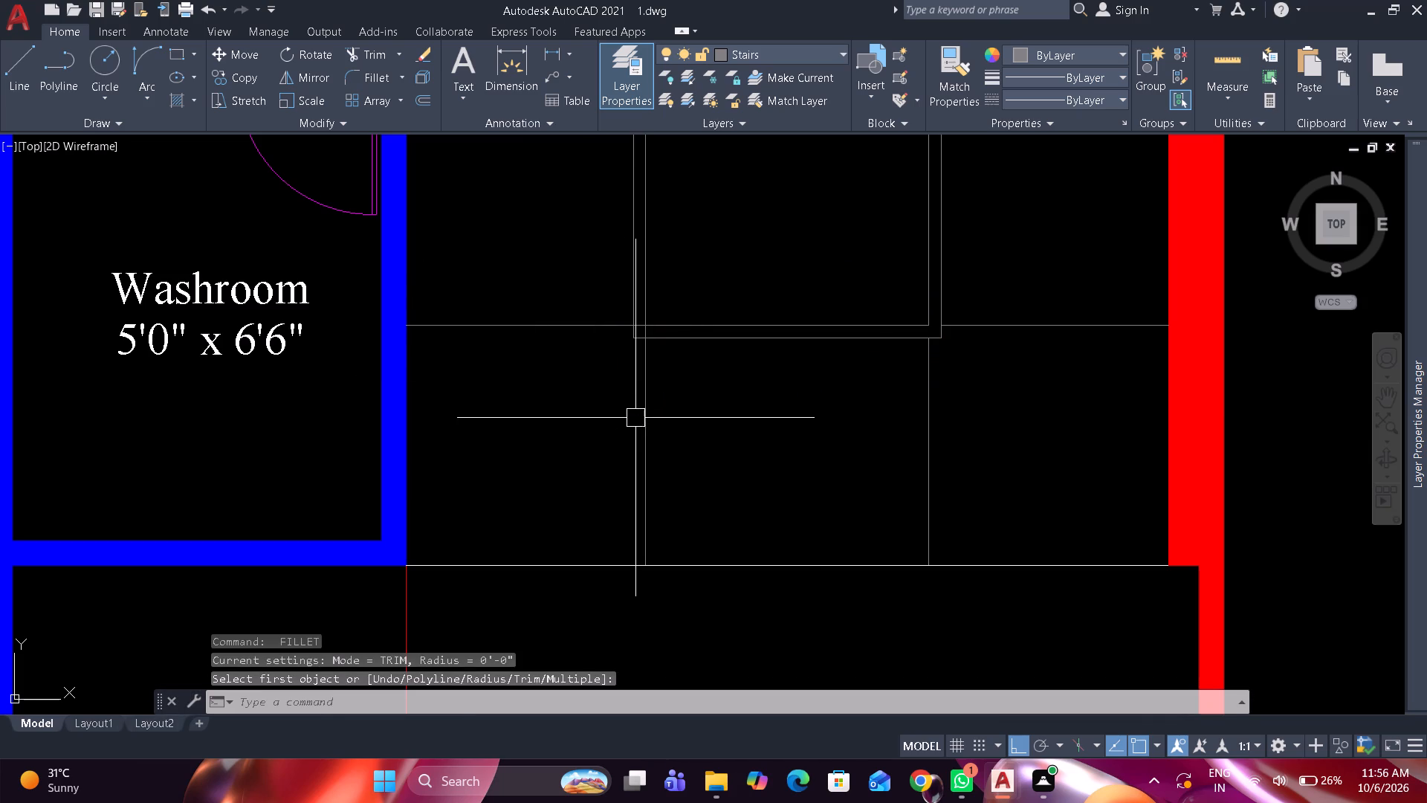
Trim the line segments crossing between the double railing lines at the southwest corner so inner and outer corners are clean.
text(tr)
key(space)
scroll(622, 344, up, 2)
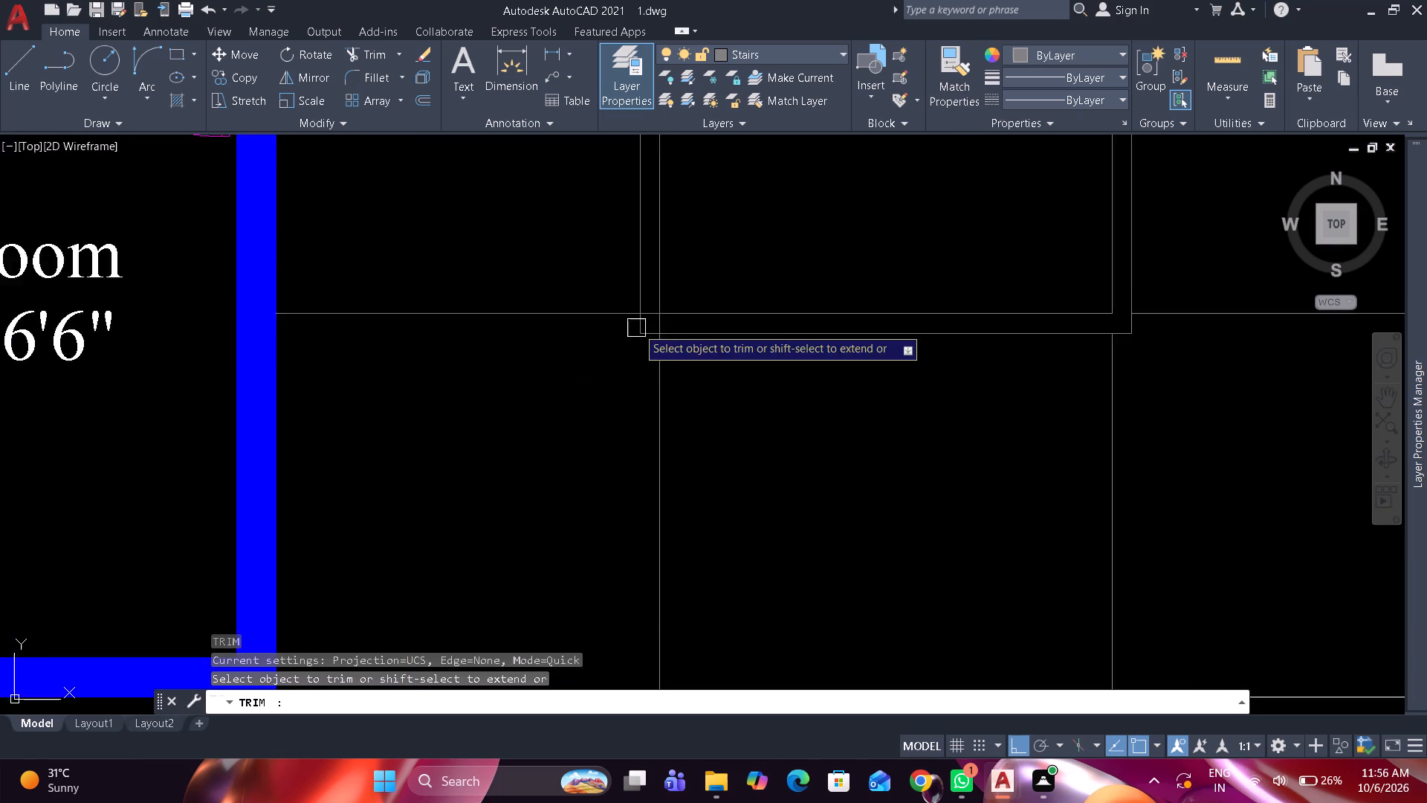
scroll(638, 325, up, 1)
click(656, 306)
click(679, 325)
key(space)
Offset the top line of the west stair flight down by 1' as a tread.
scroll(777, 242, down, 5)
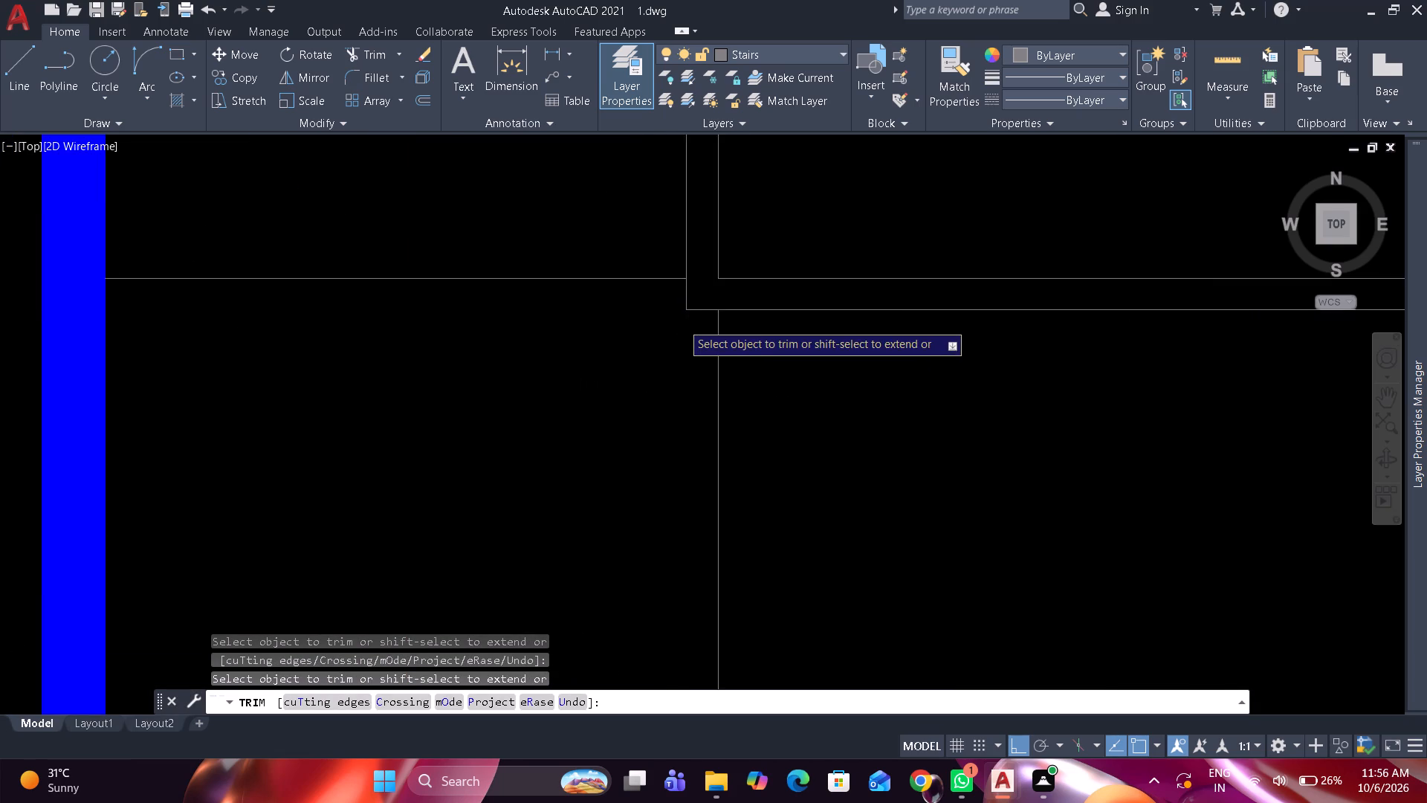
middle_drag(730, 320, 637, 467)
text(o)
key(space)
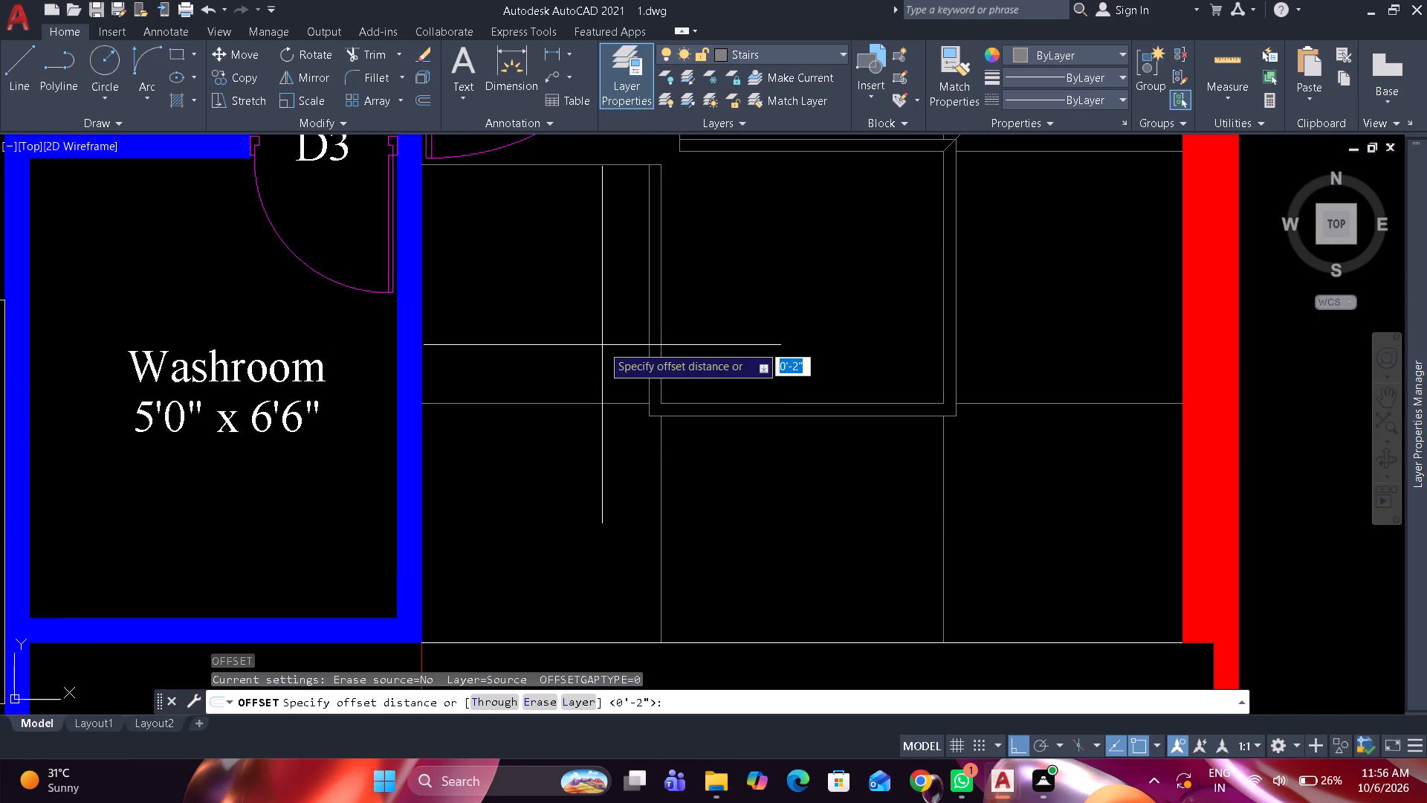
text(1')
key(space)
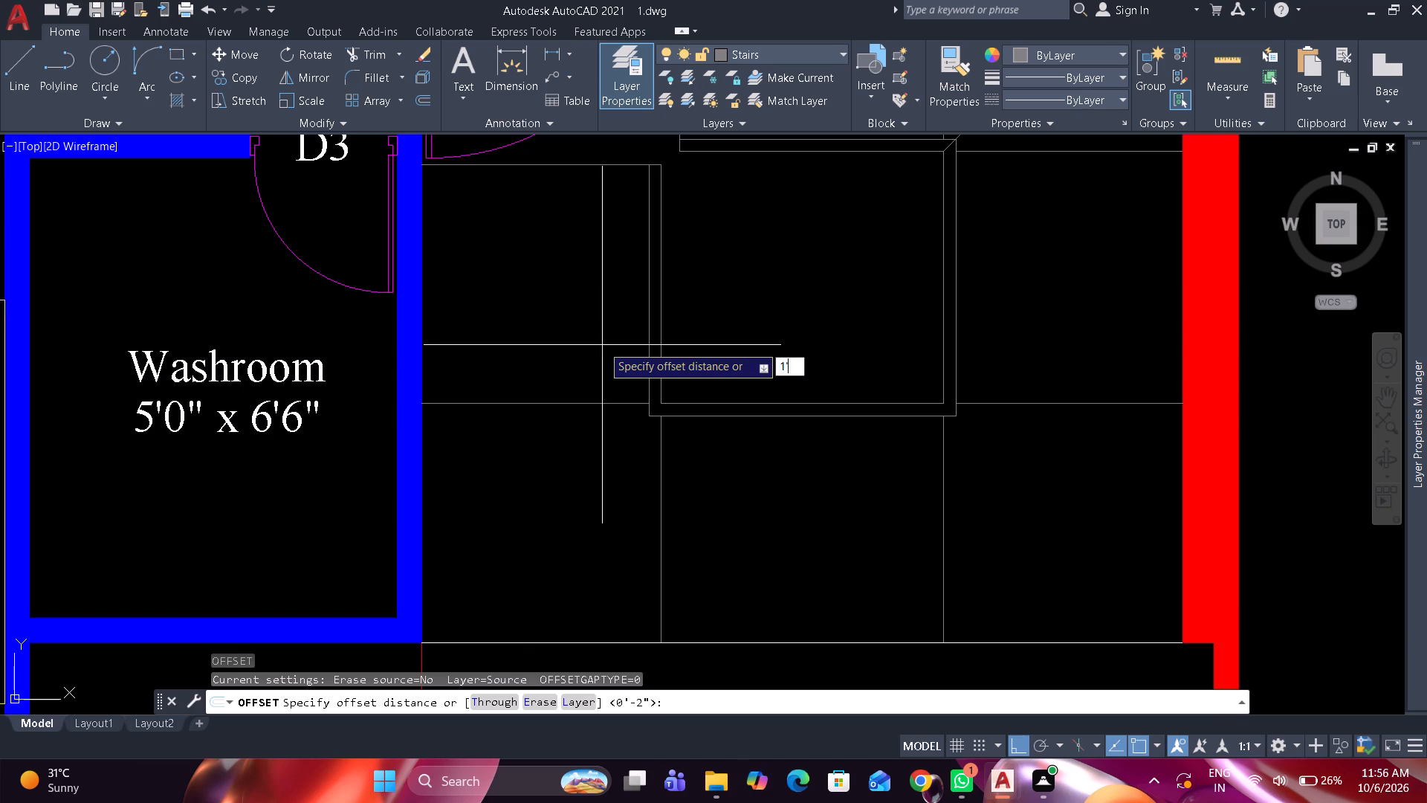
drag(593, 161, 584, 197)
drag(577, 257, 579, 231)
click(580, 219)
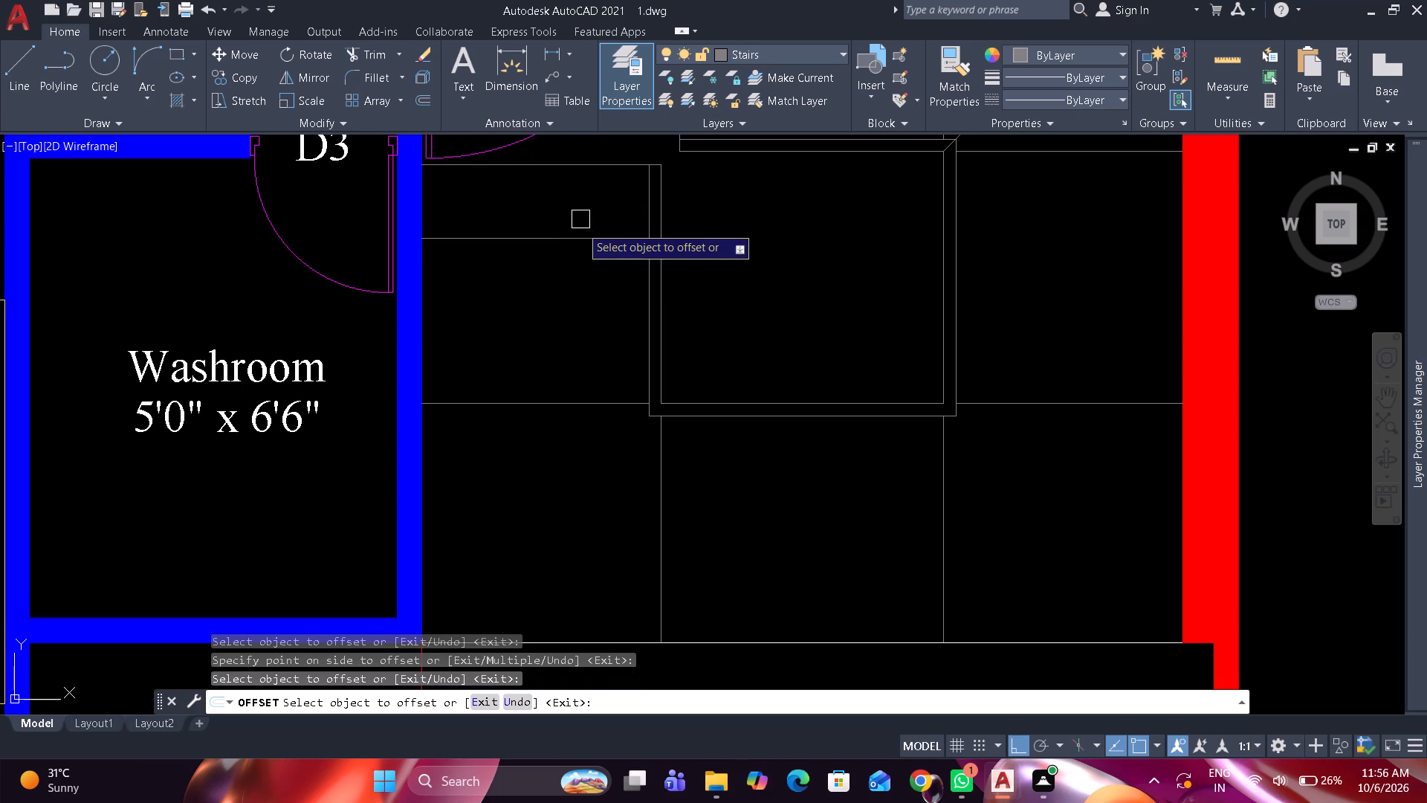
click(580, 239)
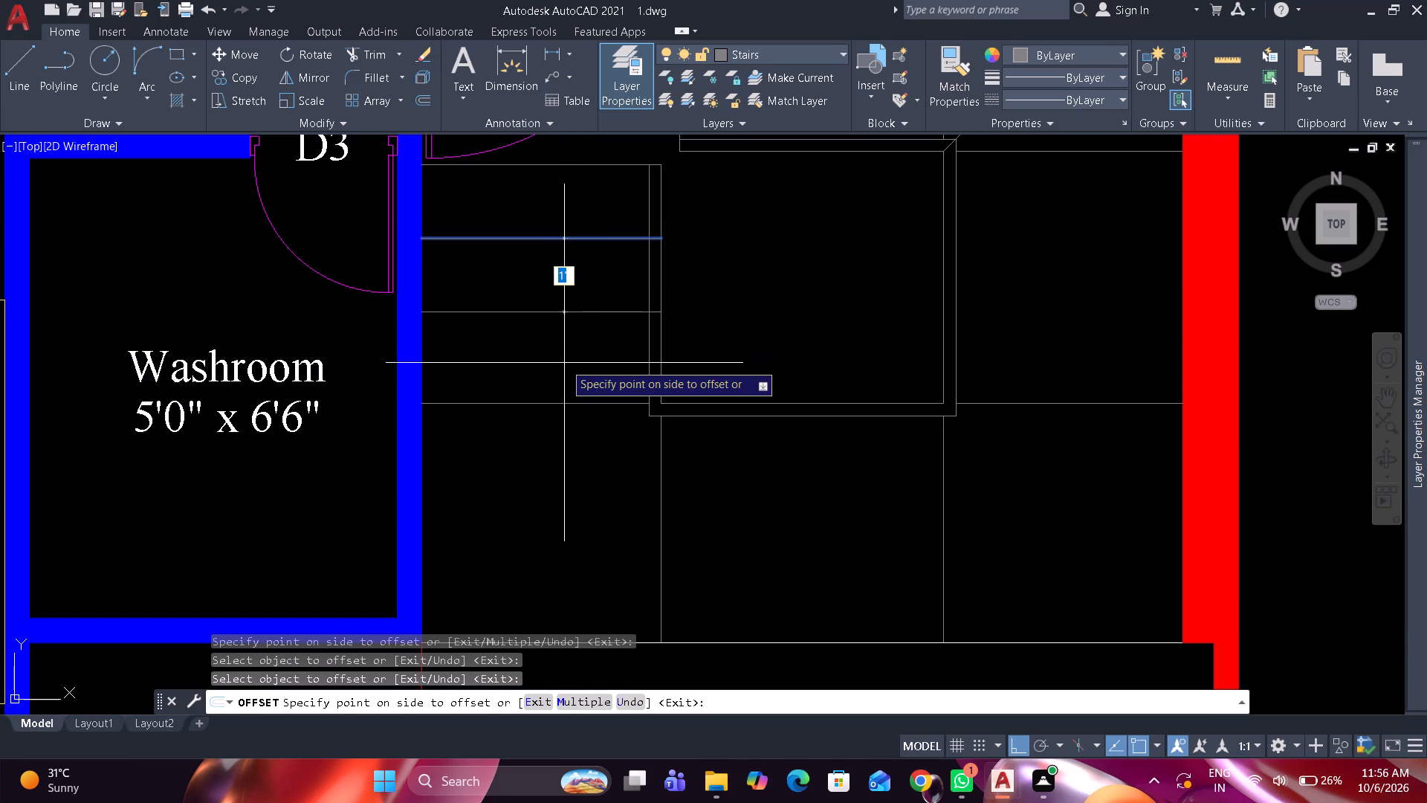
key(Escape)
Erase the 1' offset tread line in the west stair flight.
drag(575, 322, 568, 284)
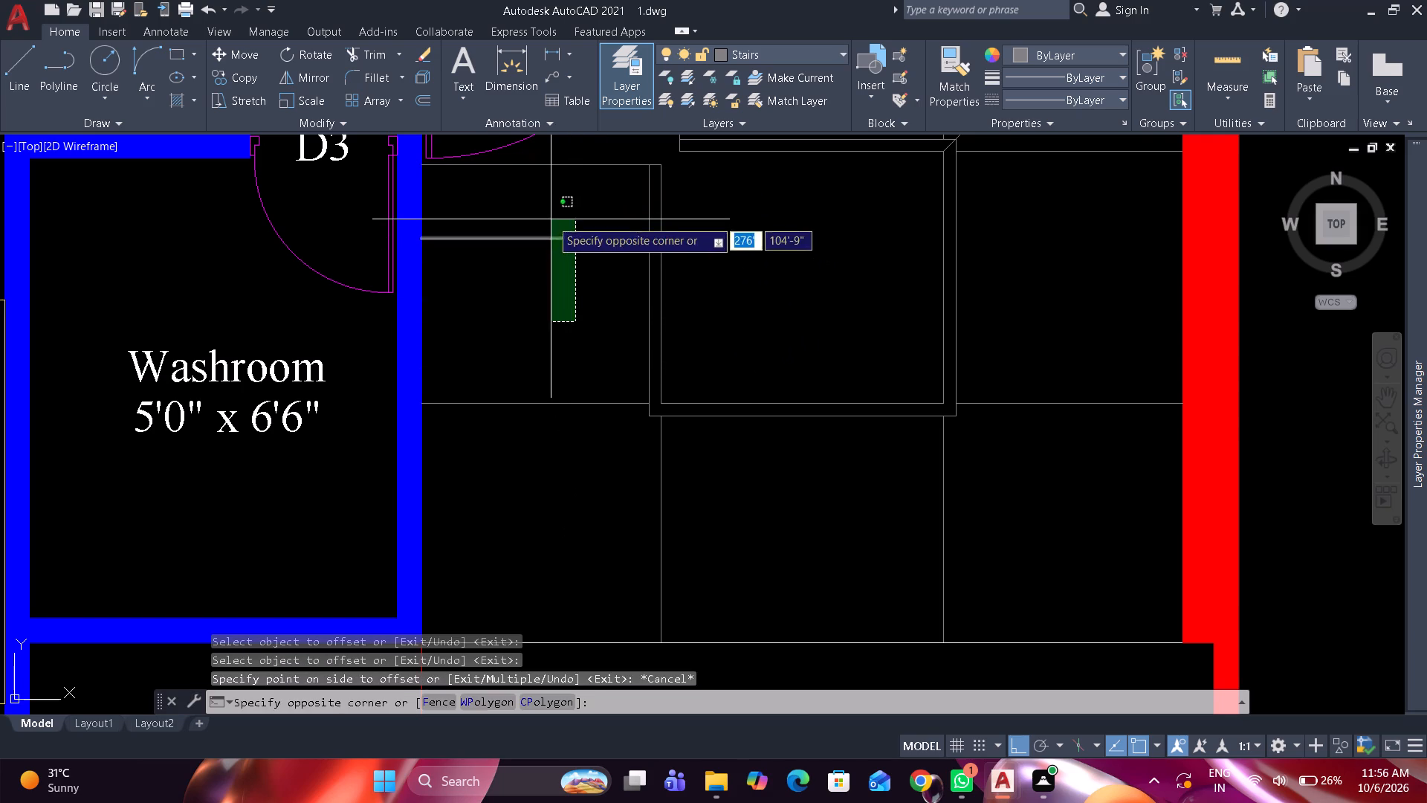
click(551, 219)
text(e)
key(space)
Offset the west flight's top line down at 9" spacing with the Multiple option, making three treads.
text(o 9")
key(space)
drag(554, 163, 554, 171)
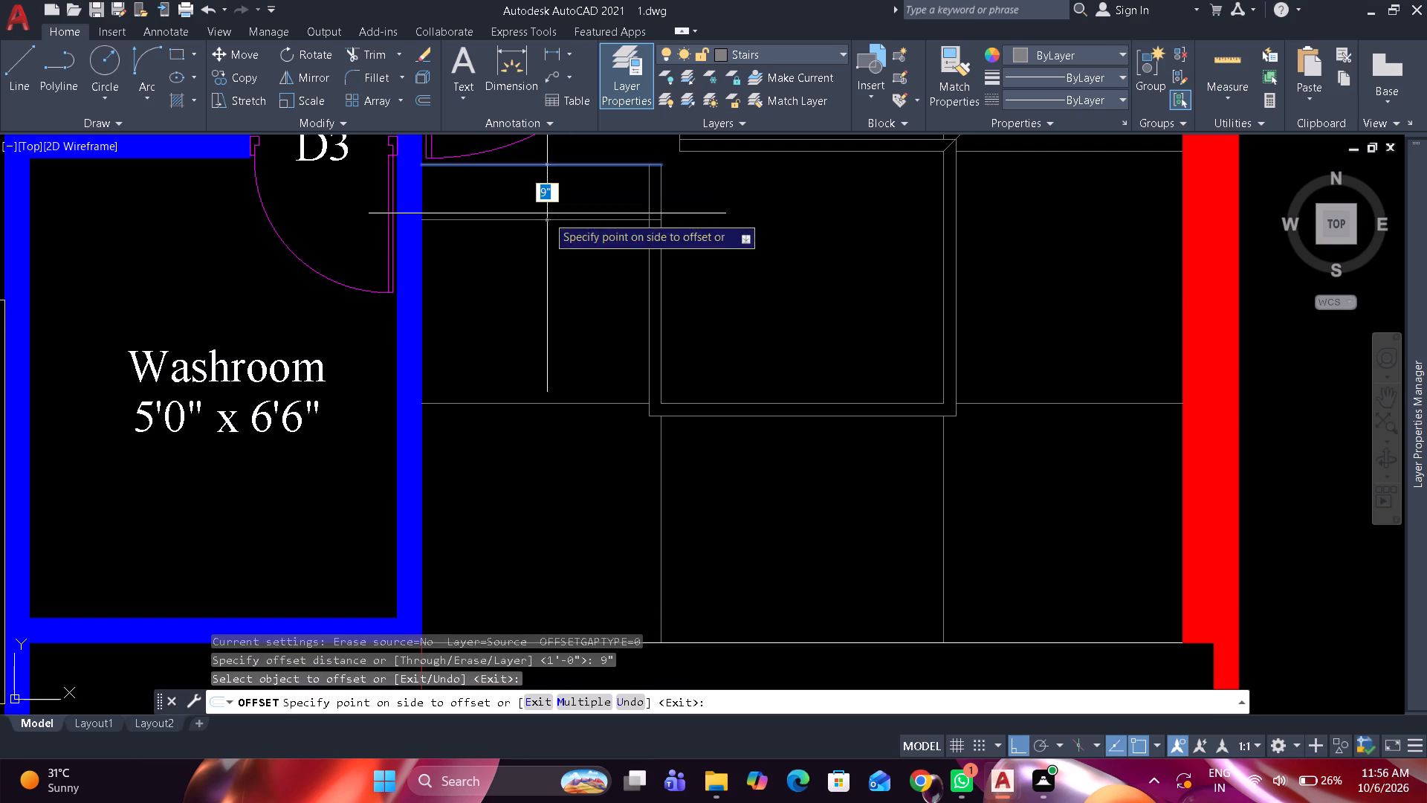
key(m)
key(space)
drag(549, 306, 549, 312)
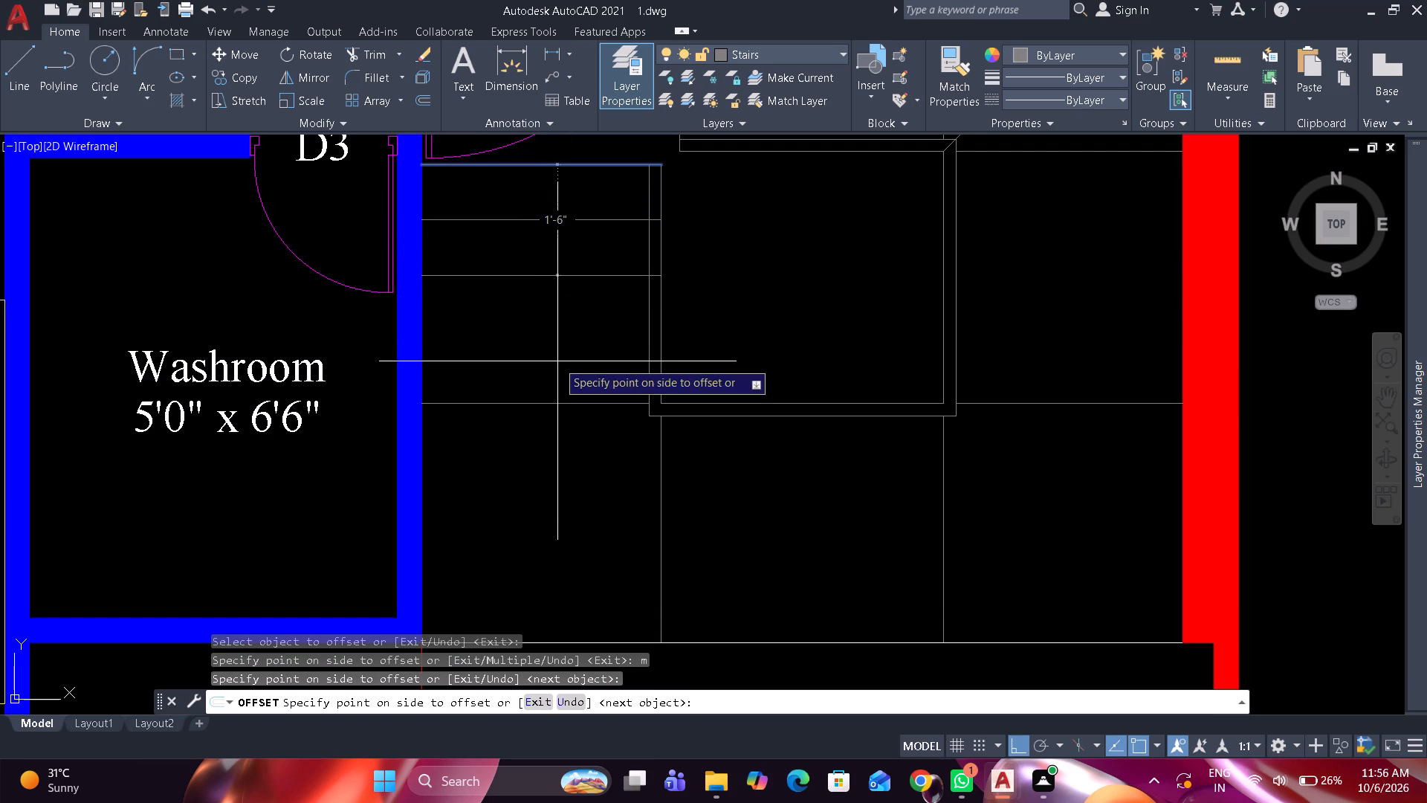
click(557, 361)
click(560, 442)
key(space)
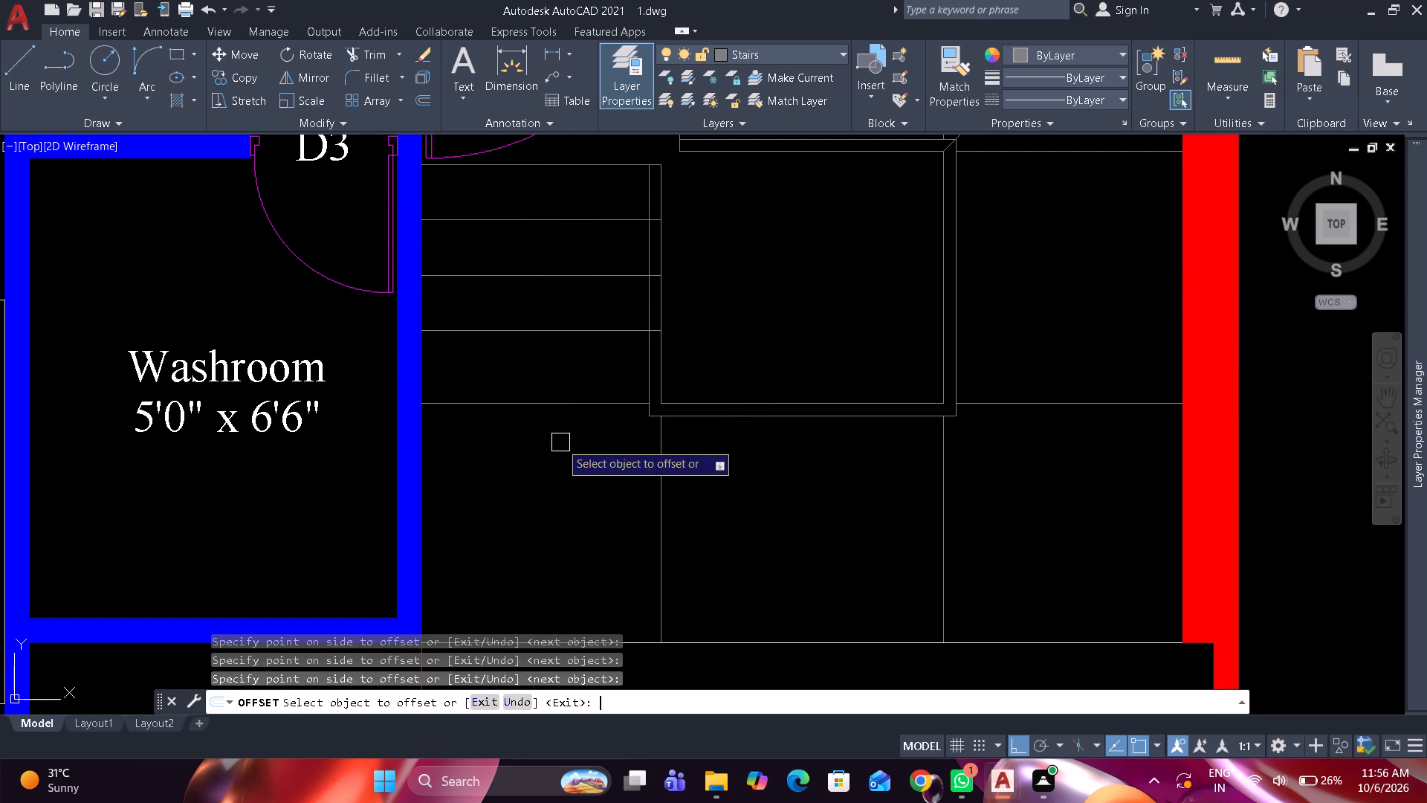
key(space)
Trim the three west-flight tread ends lying between the double railing lines with one fence.
text(tr)
key(space)
scroll(666, 230, up, 3)
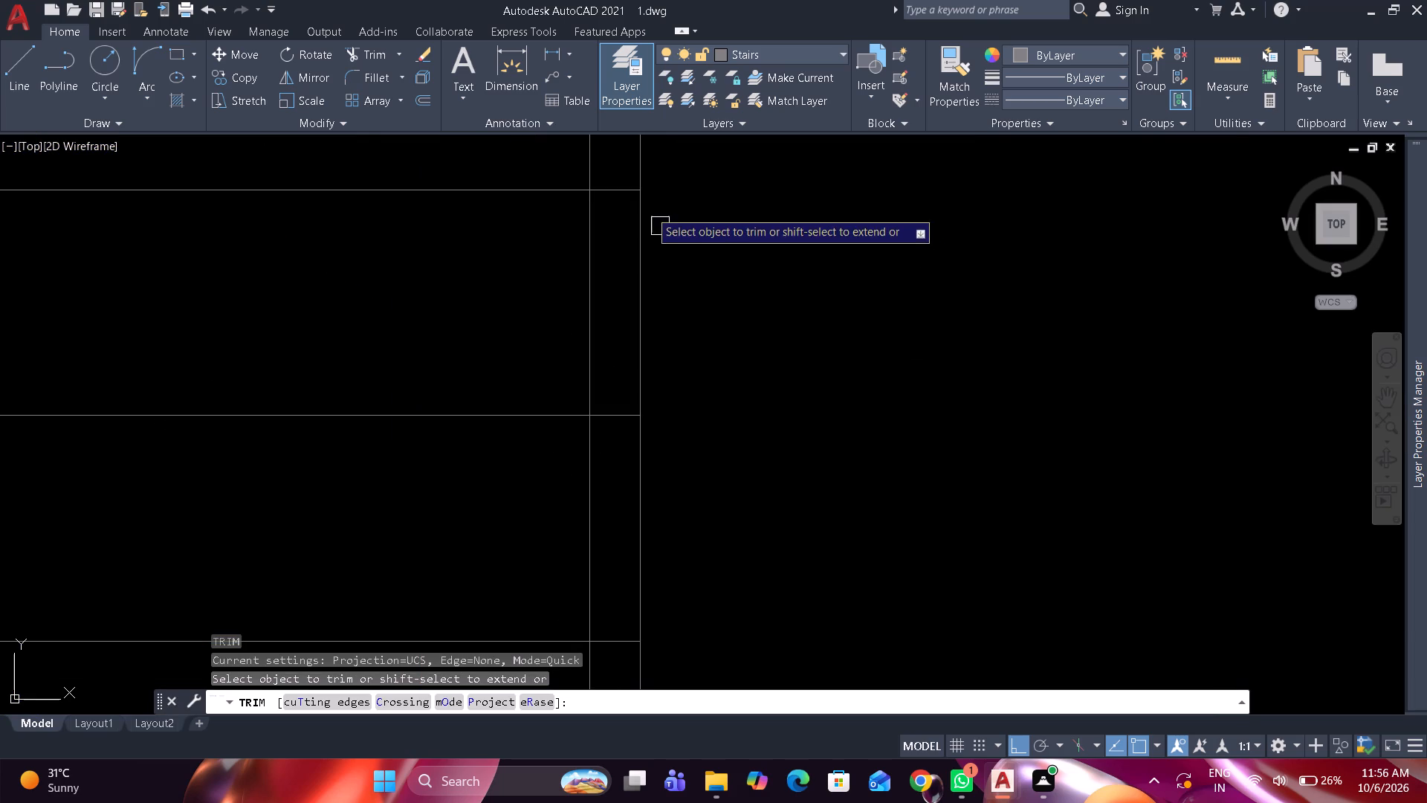
click(623, 173)
scroll(620, 177, down, 1)
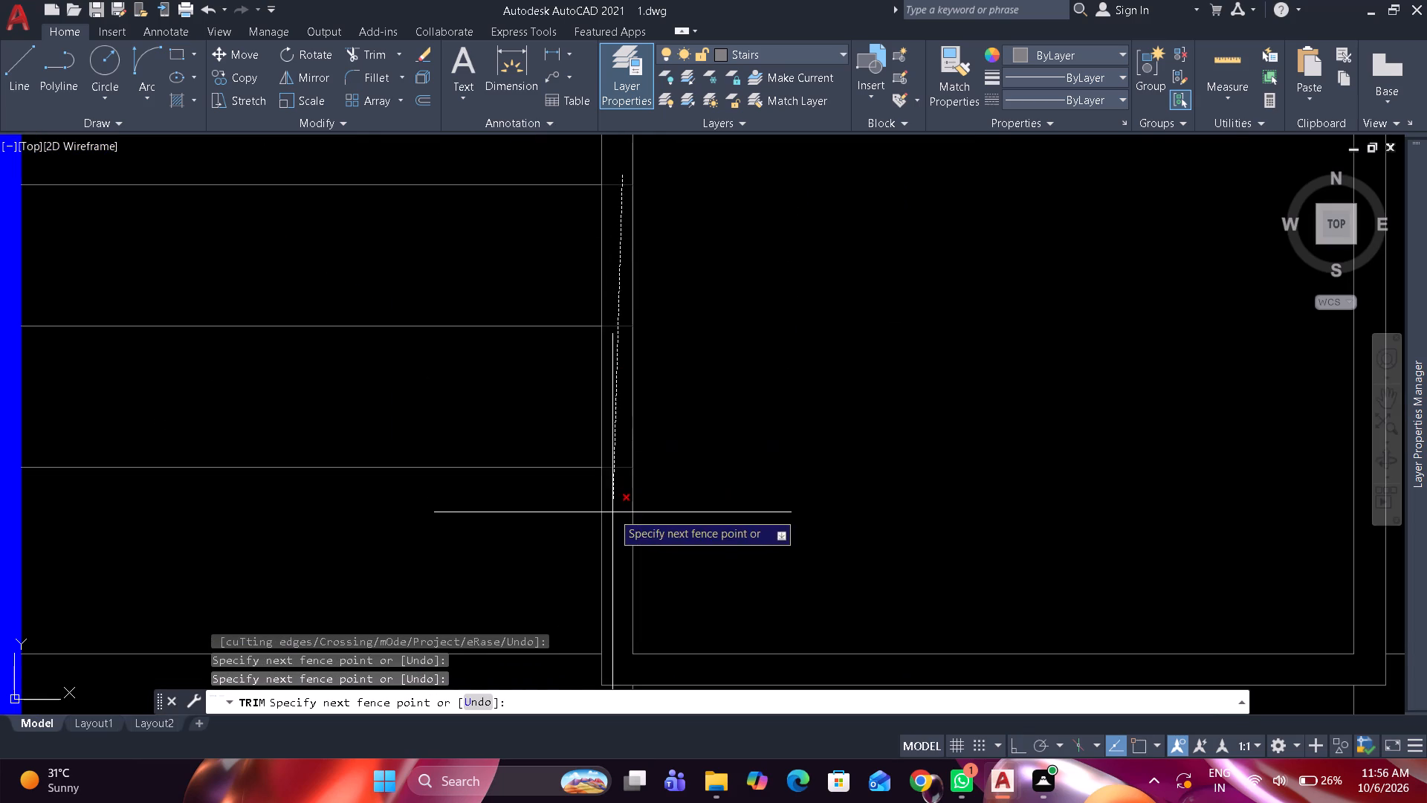
drag(612, 512, 616, 505)
key(space)
Offset the upper flight's starting line beside door D4 eastward at 9" spacing, making four treads.
scroll(713, 384, down, 4)
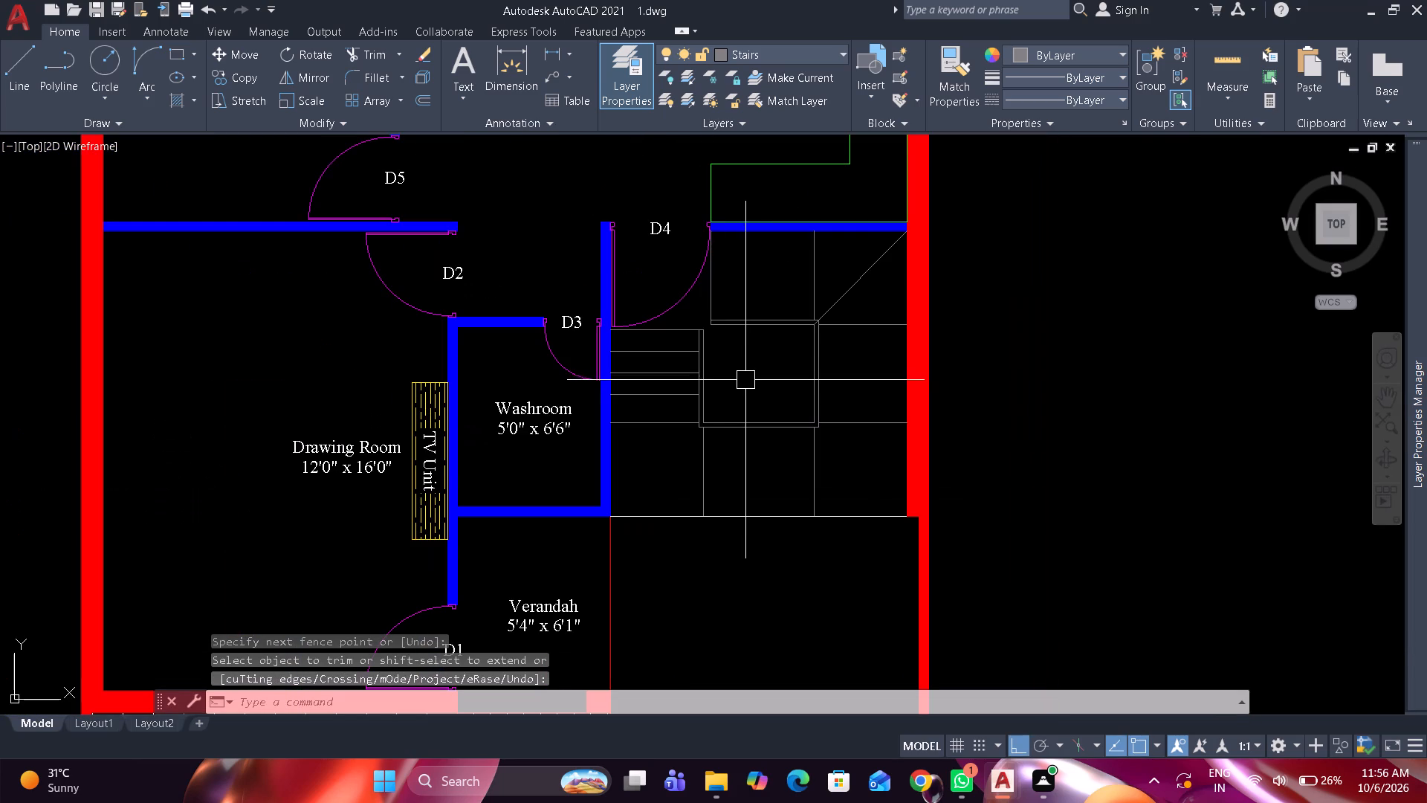
scroll(789, 271, up, 1)
text(o)
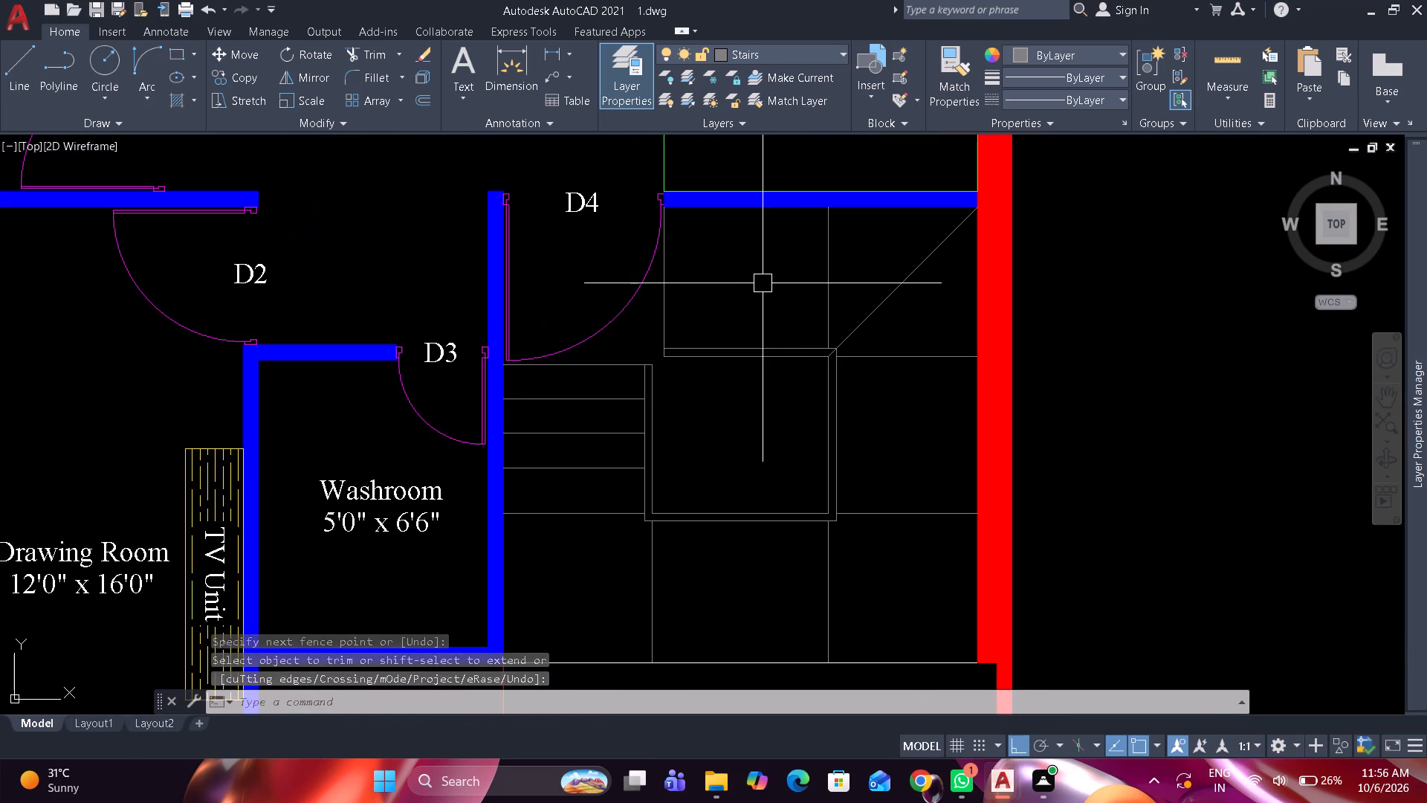
key(space)
key(space)
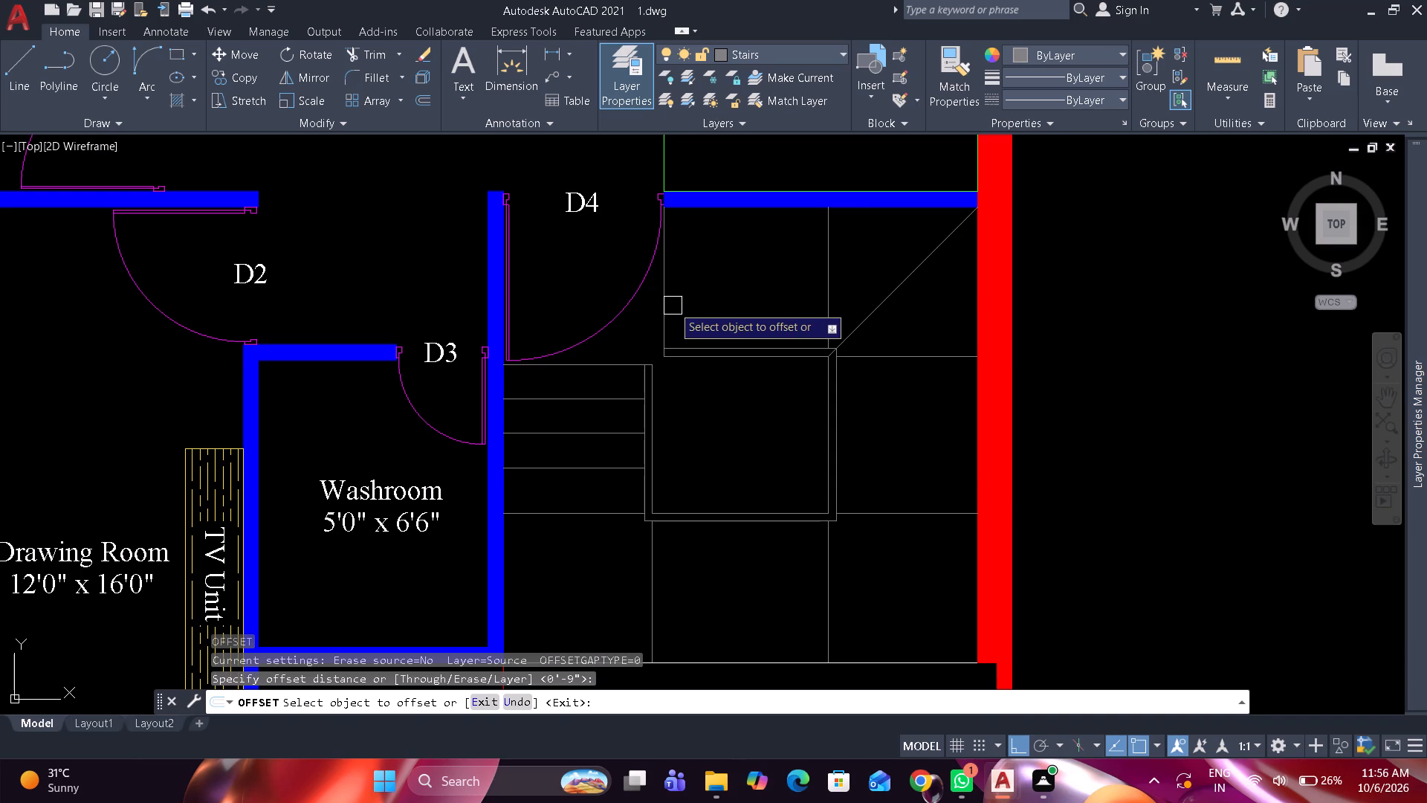
drag(670, 305, 685, 301)
key(m)
key(space)
drag(771, 291, 805, 290)
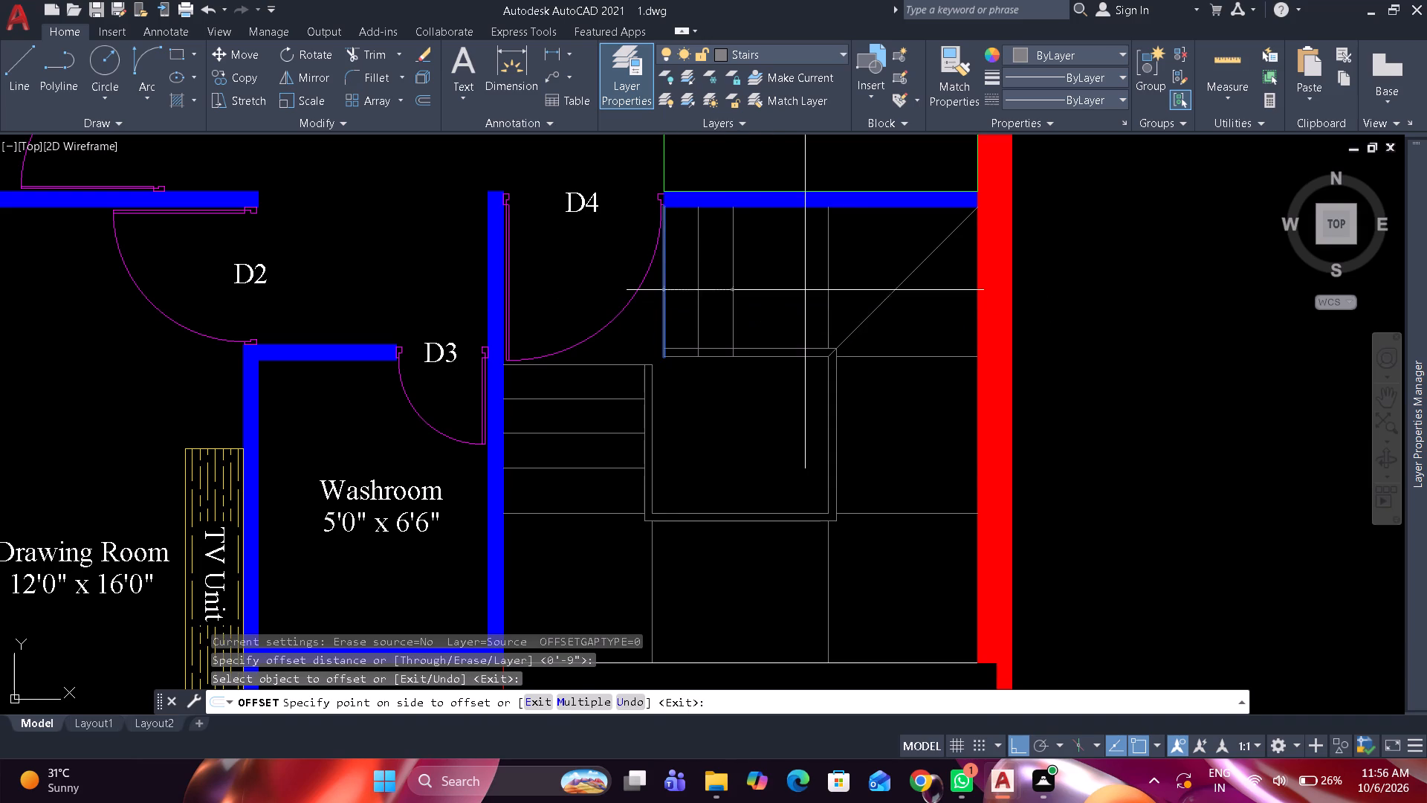
click(874, 280)
click(934, 315)
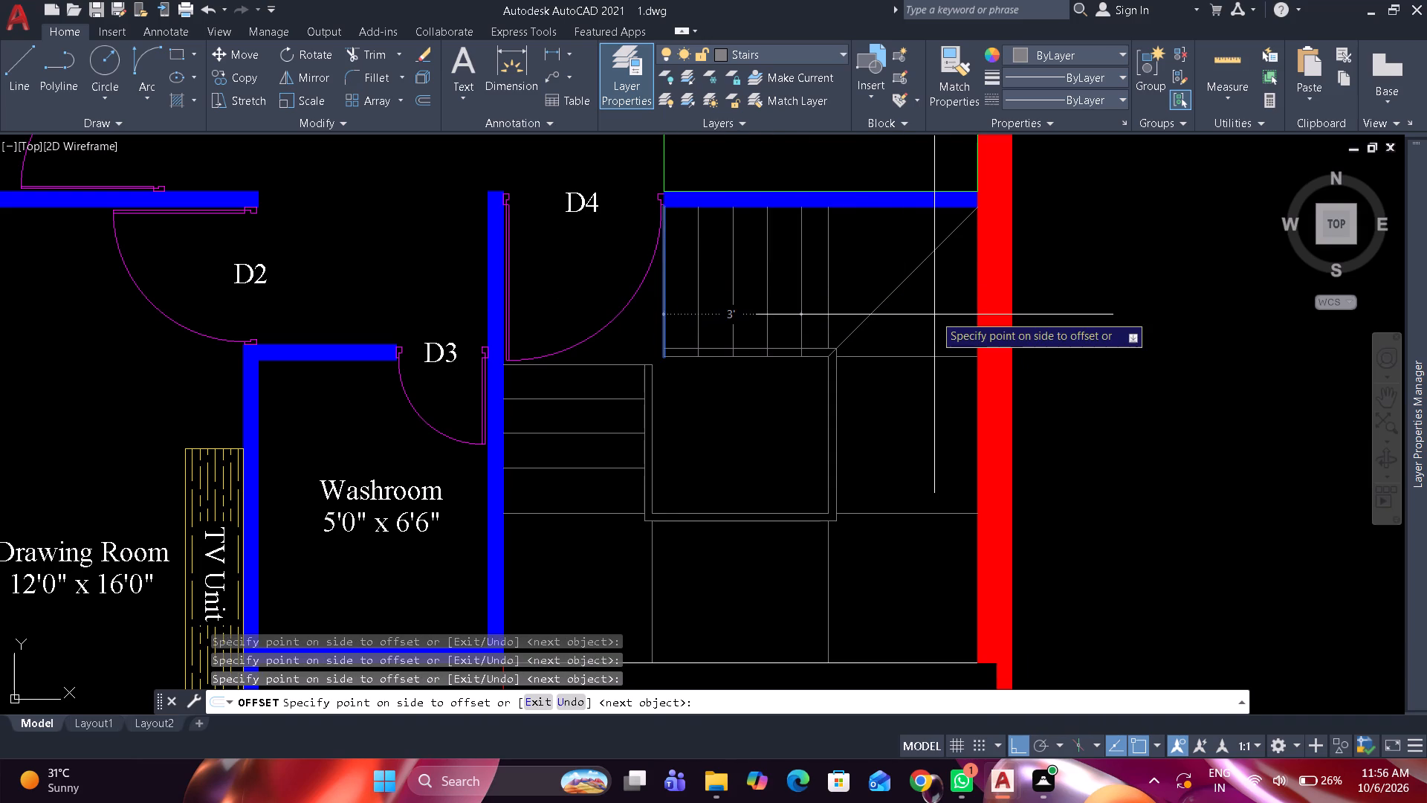
key(space)
drag(776, 308, 790, 303)
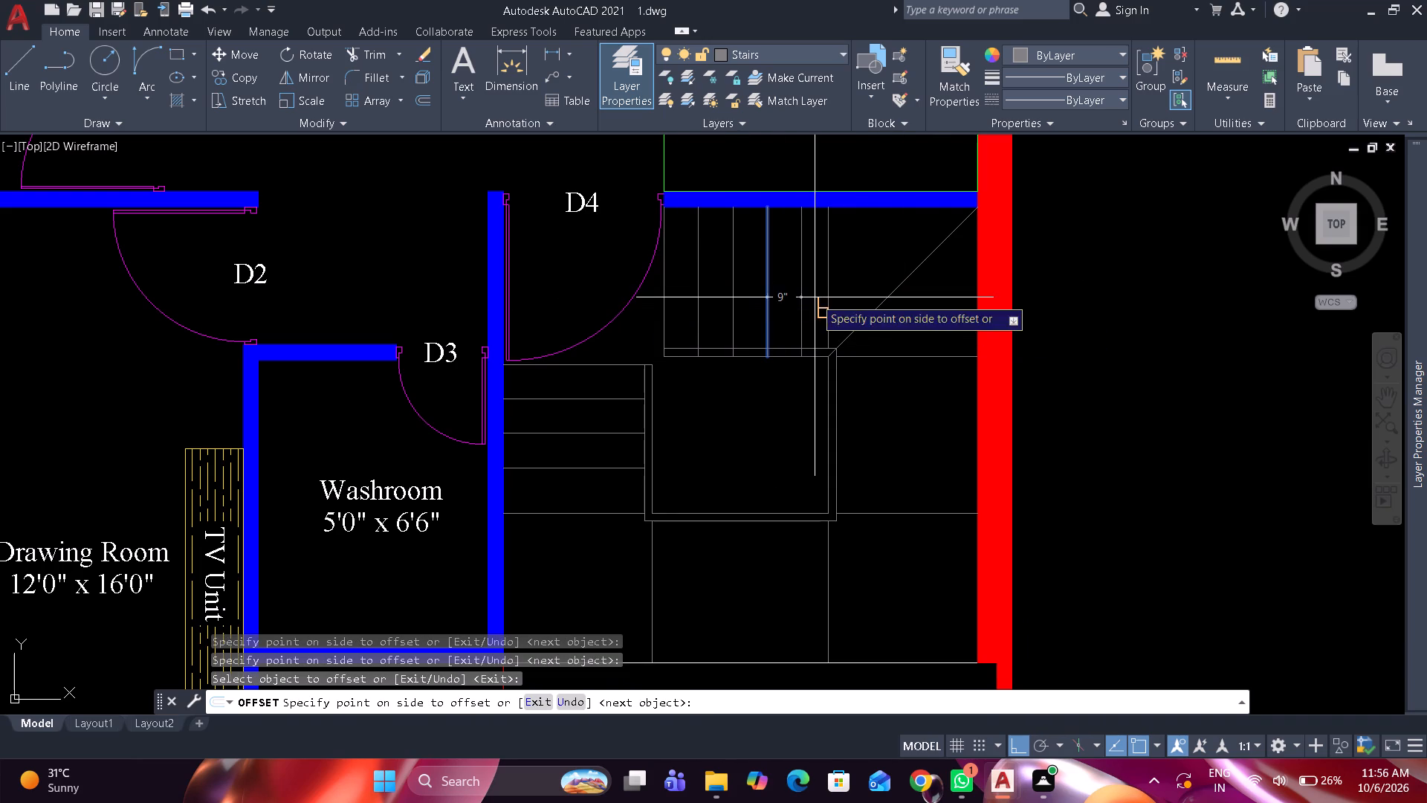
click(815, 297)
key(space)
scroll(799, 364, up, 2)
key(space)
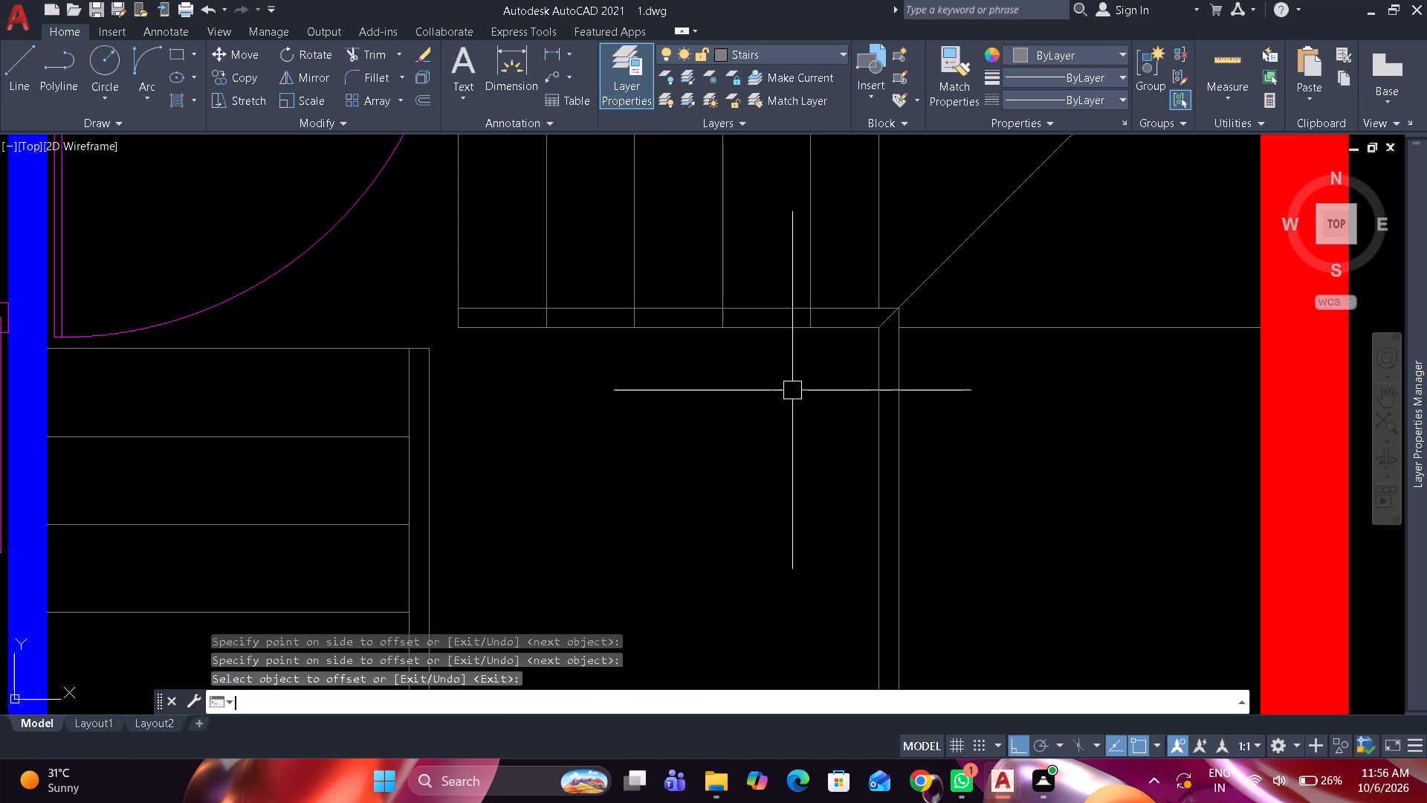
Trim the four upper-flight tread ends lying between the horizontal double railing lines with one fence.
text(tr)
key(space)
scroll(554, 320, up, 1)
click(522, 316)
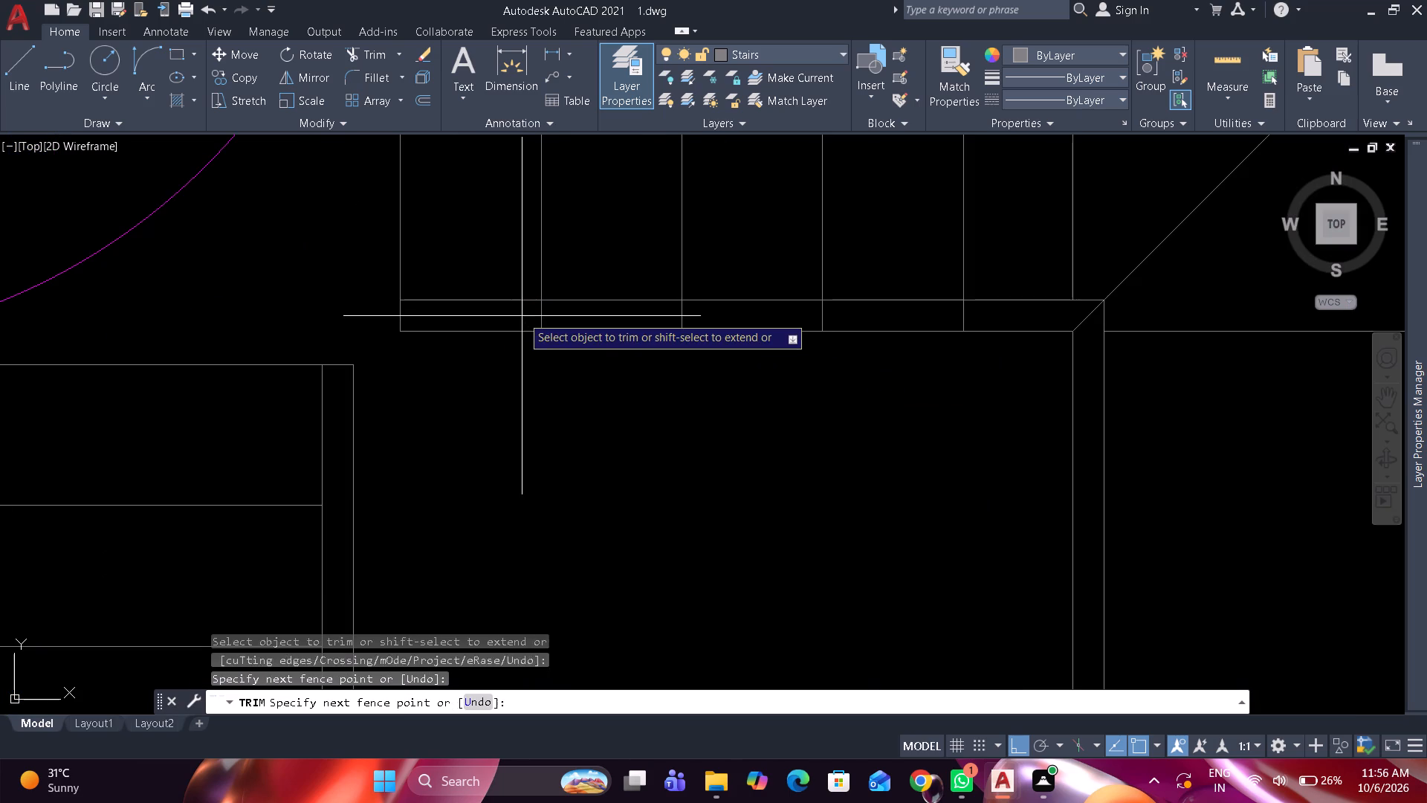
click(986, 309)
key(space)
Offset the east flight's top line down at 9" spacing with the Multiple option, making four treads.
scroll(910, 244, down, 3)
middle_drag(800, 242, 699, 233)
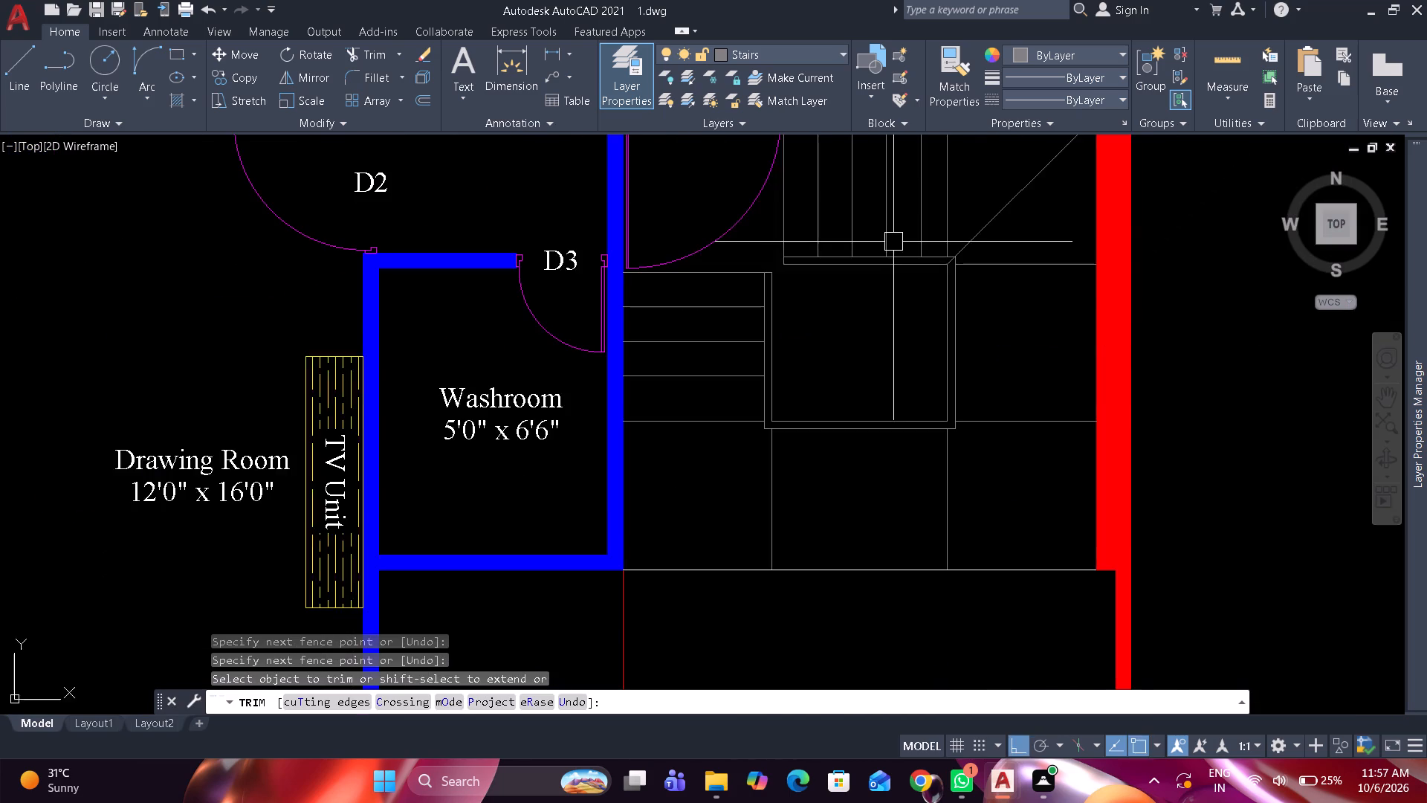
middle_drag(699, 233, 639, 225)
scroll(856, 312, up, 1)
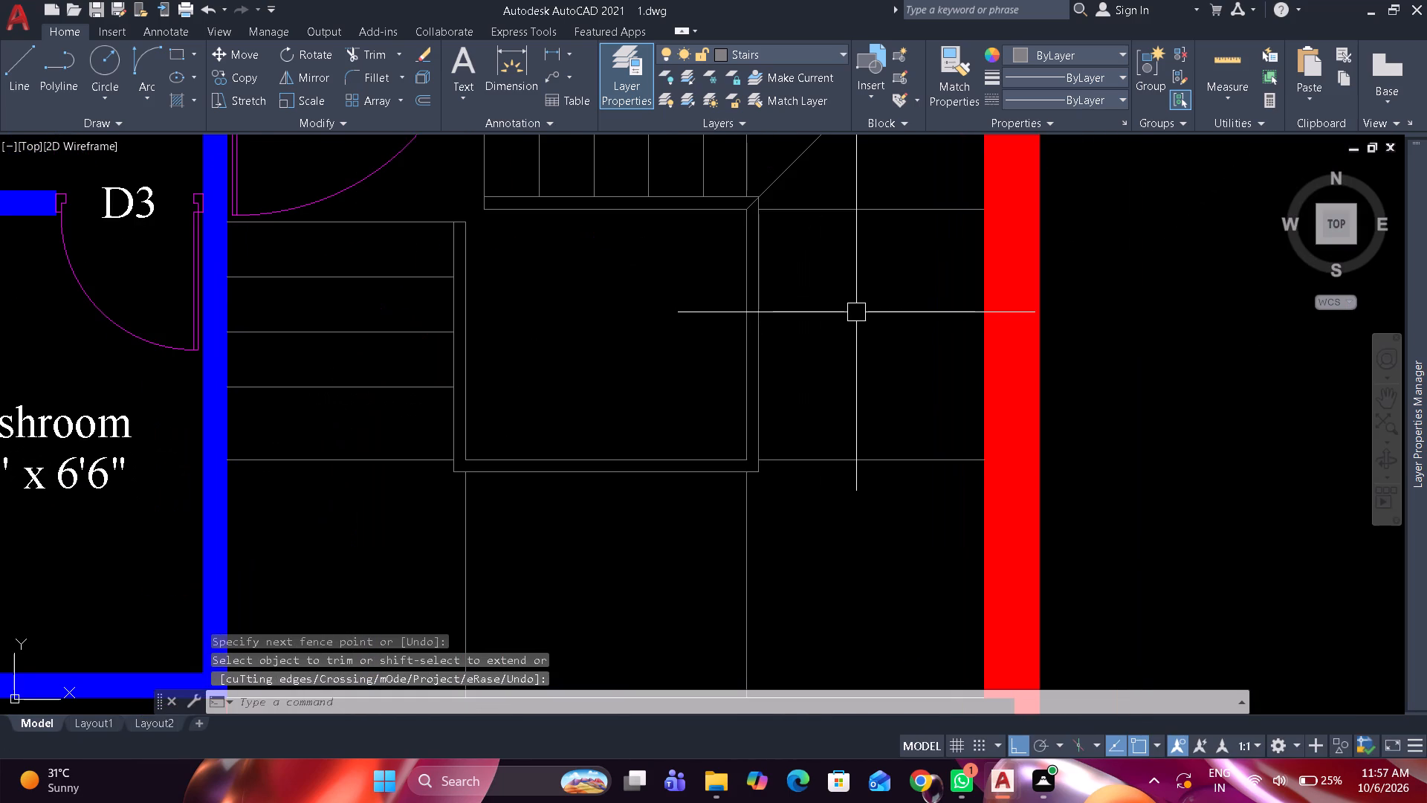
text(o)
key(space)
key(space)
drag(858, 213, 858, 227)
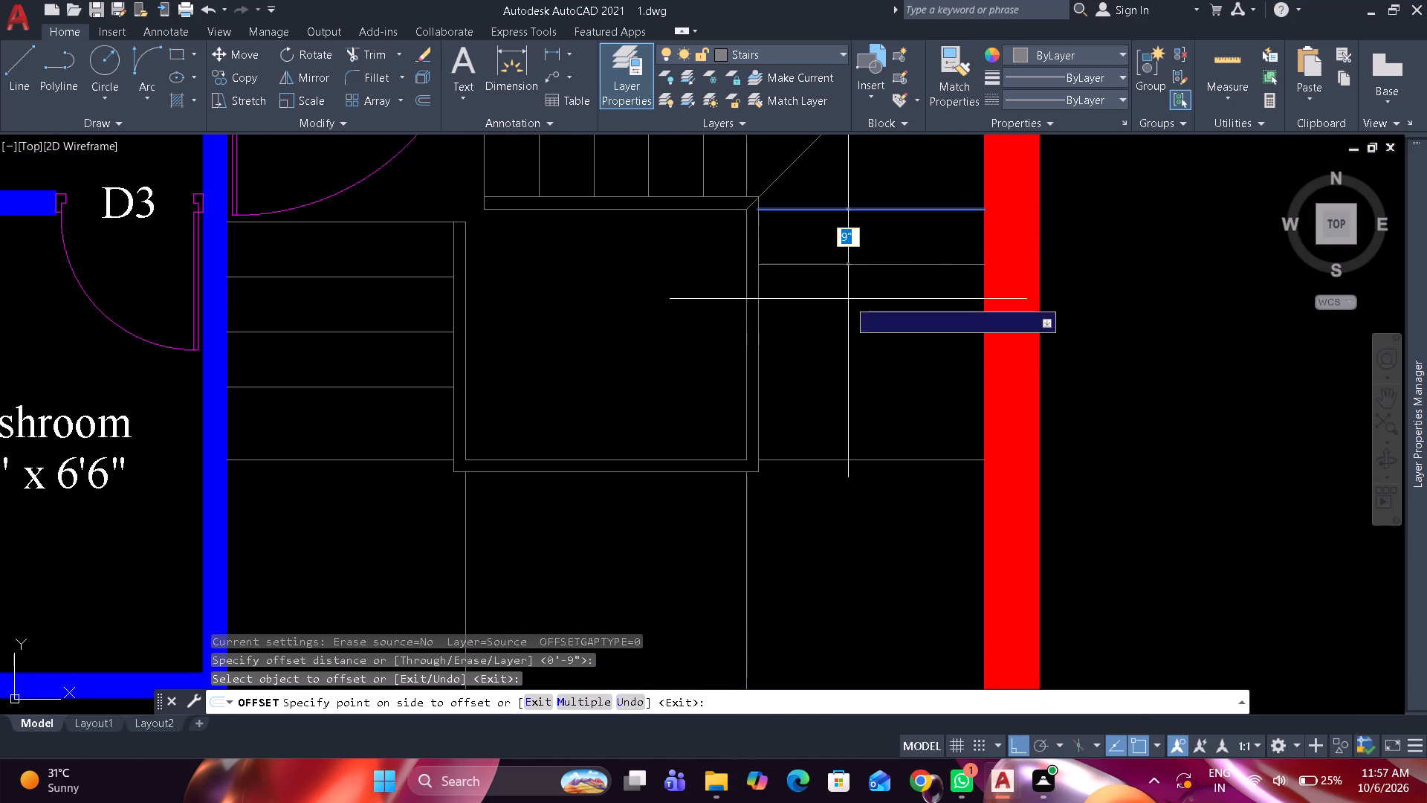
key(m)
key(space)
drag(844, 336, 852, 364)
click(870, 418)
click(883, 495)
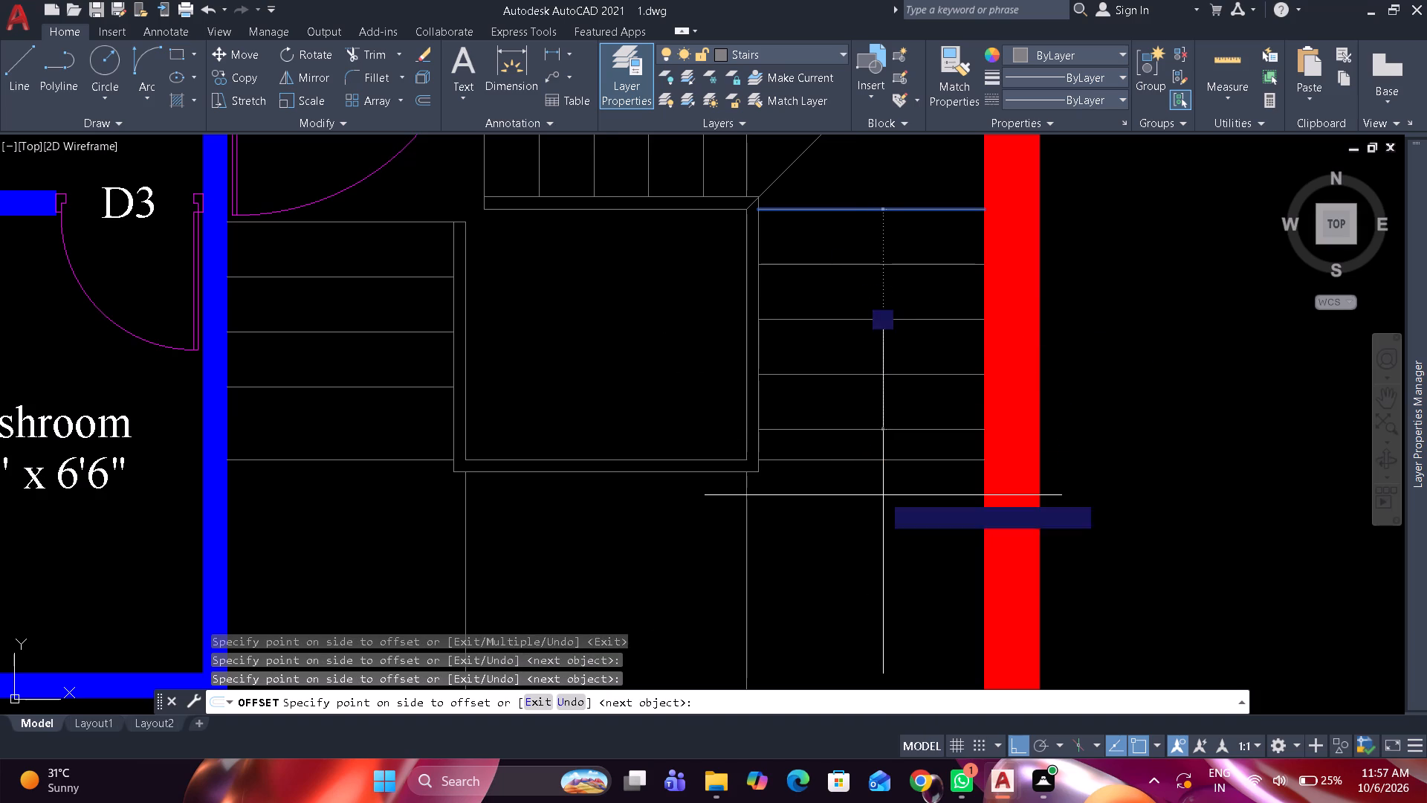
click(884, 508)
key(space)
key(space)
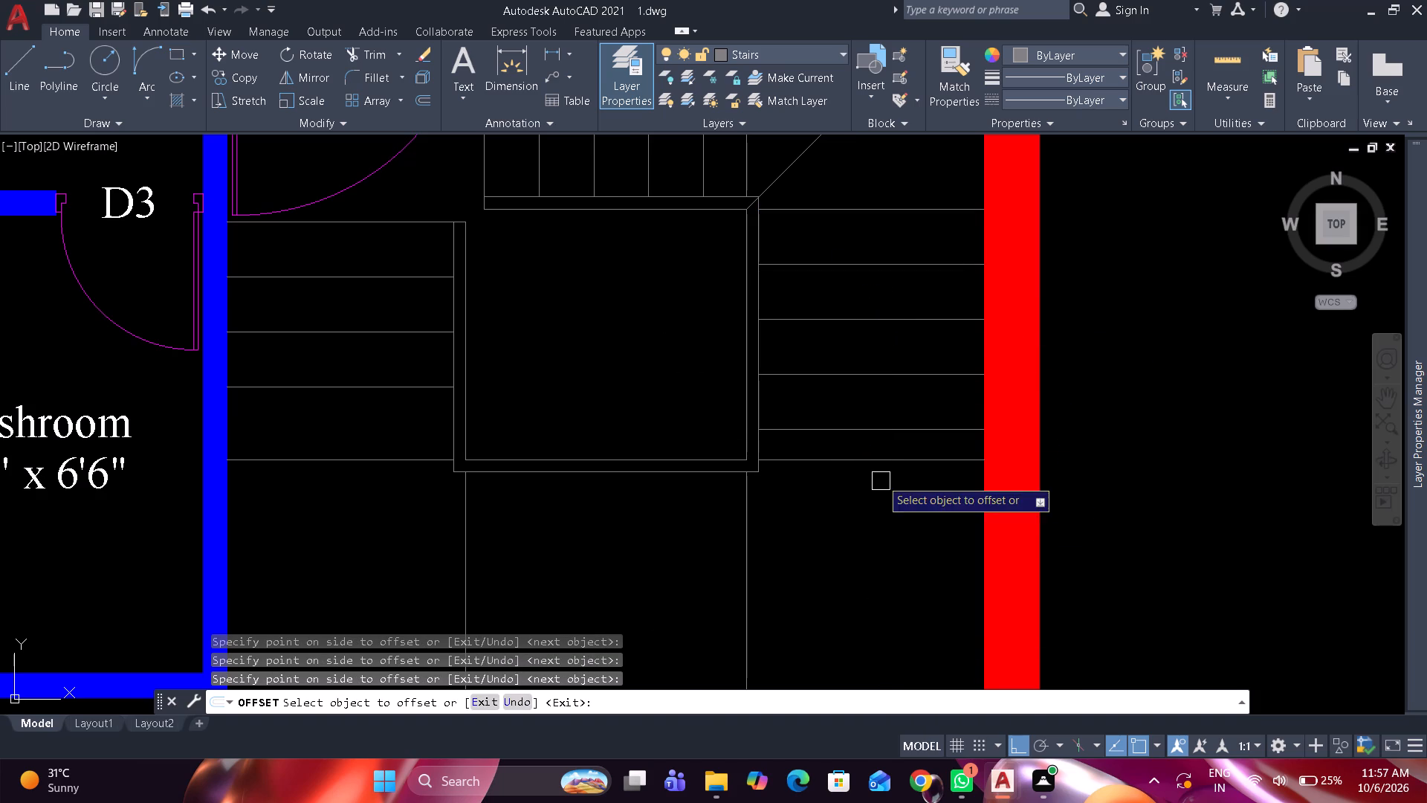
Erase the lowest of the new east-flight treads, just above the existing landing line.
click(870, 436)
key(e)
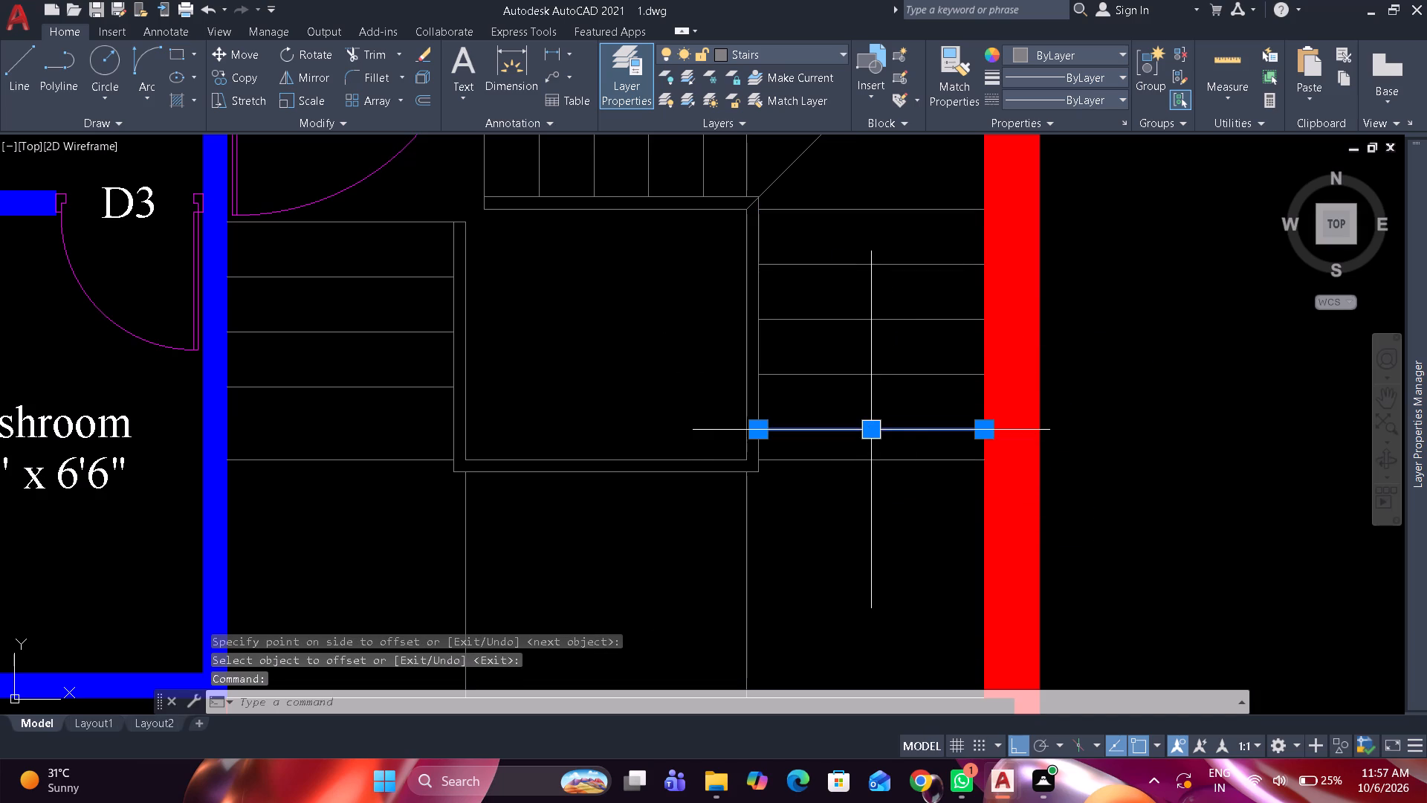
key(space)
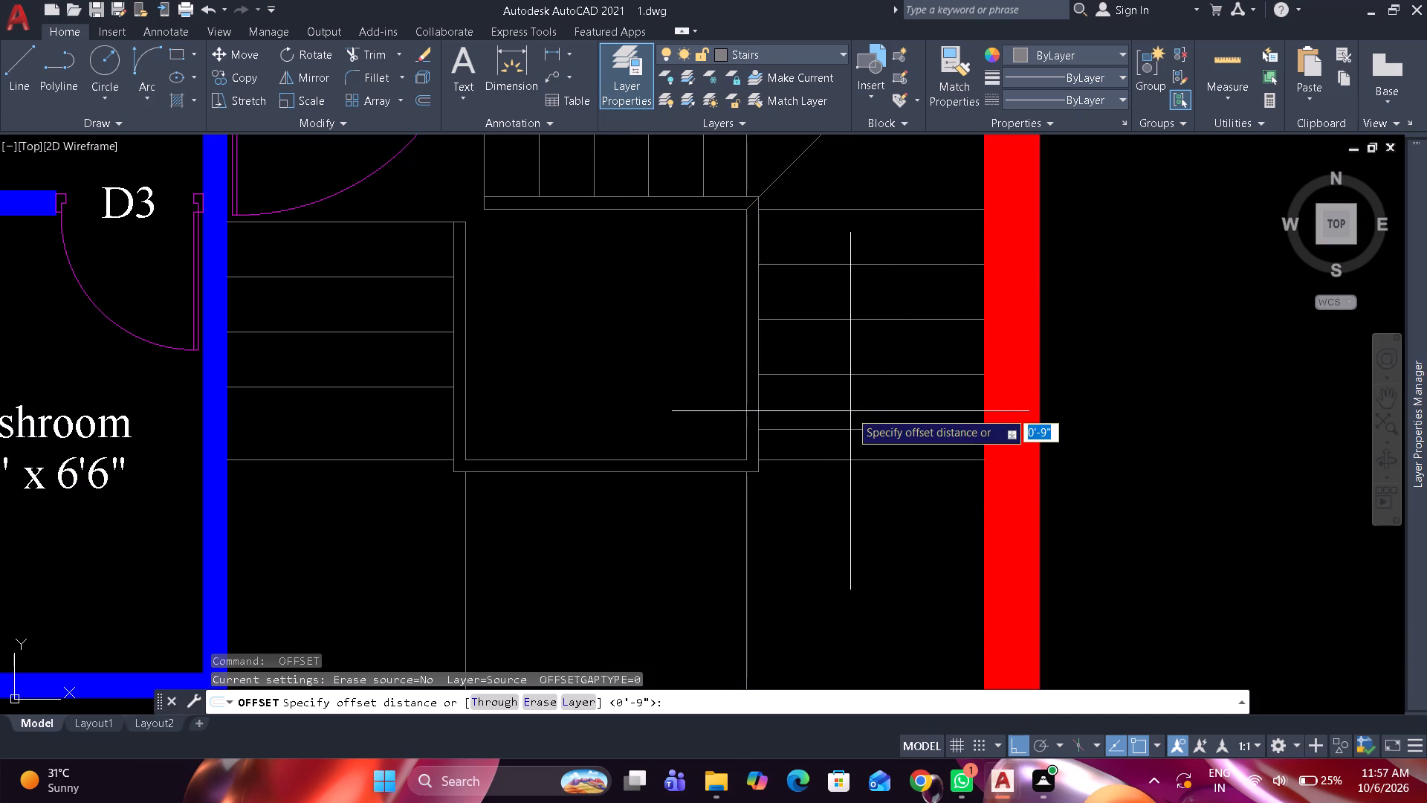
key(Escape)
key(Escape)
key(Escape)
click(843, 428)
text(e)
key(space)
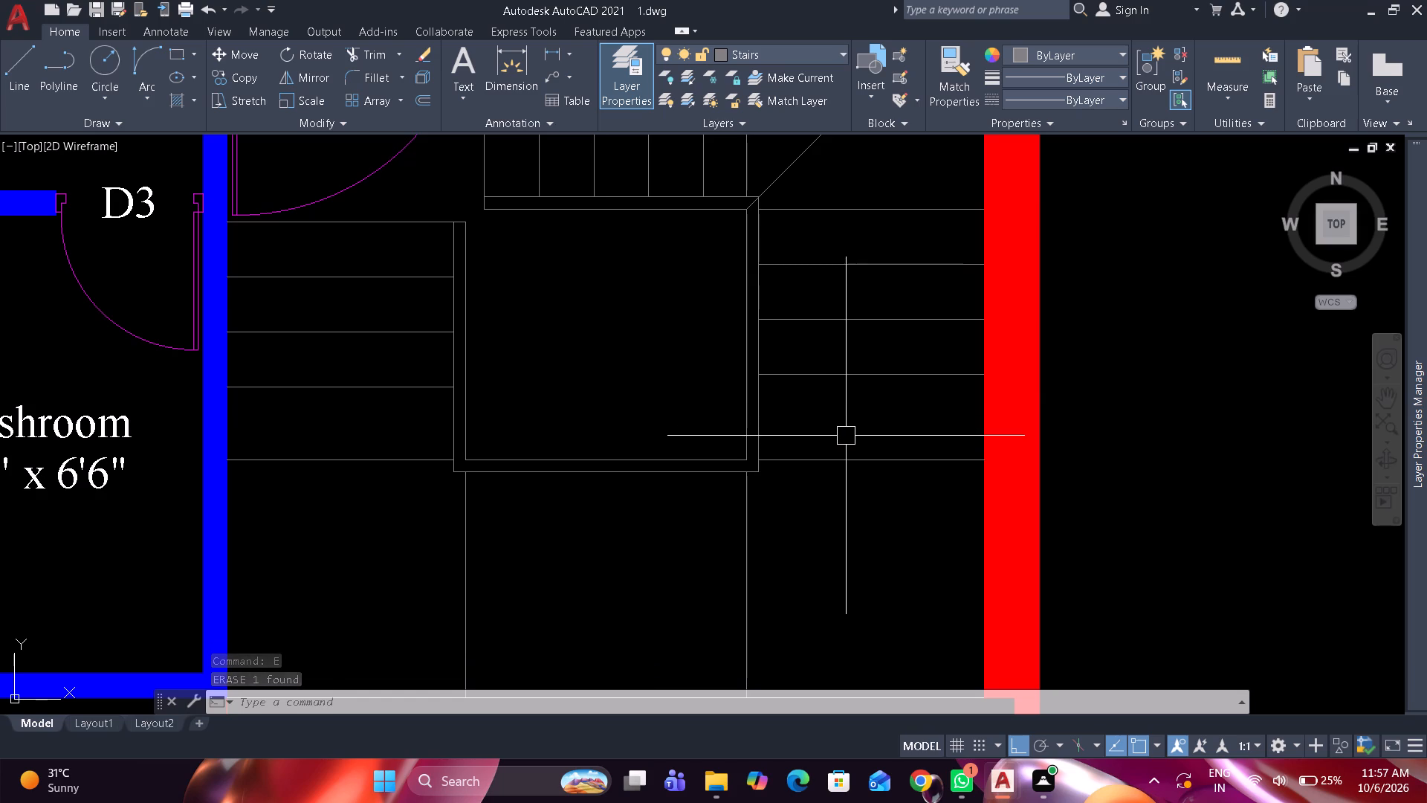
Draw the stair direction line from the upper flight's start to the diagonal, through the east flight and landing, ending at the west flight's top line.
scroll(852, 483, down, 1)
drag(844, 509, 816, 514)
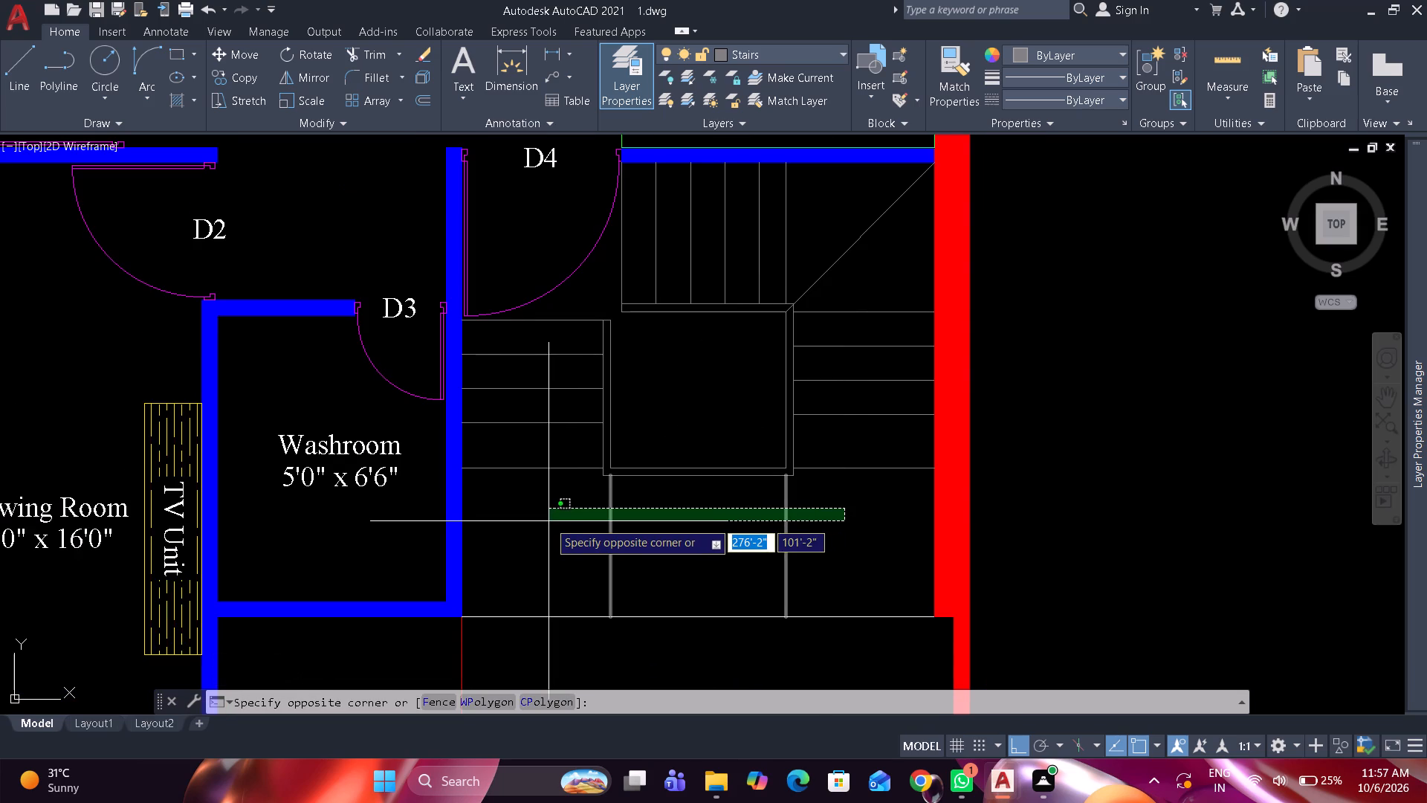
key(Escape)
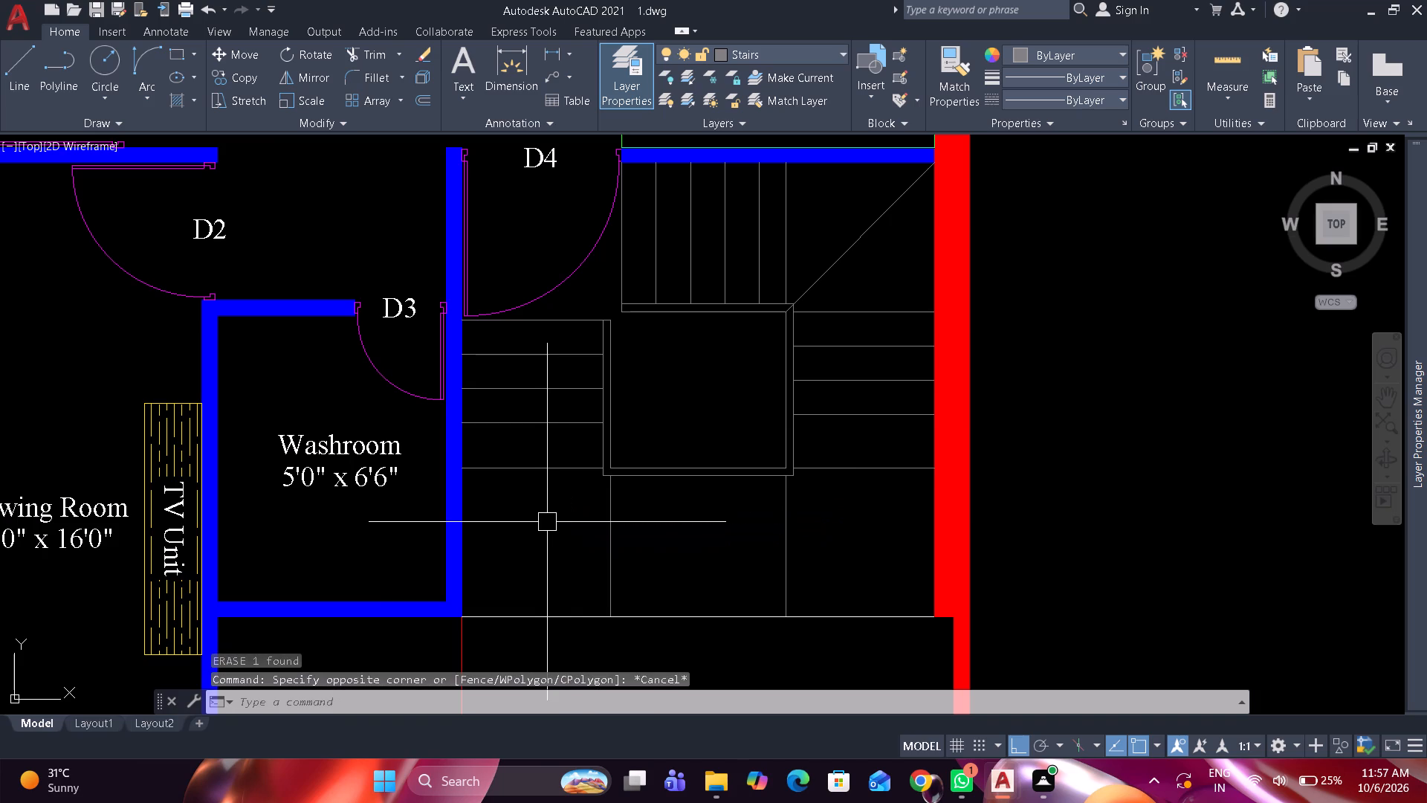
text(l)
key(space)
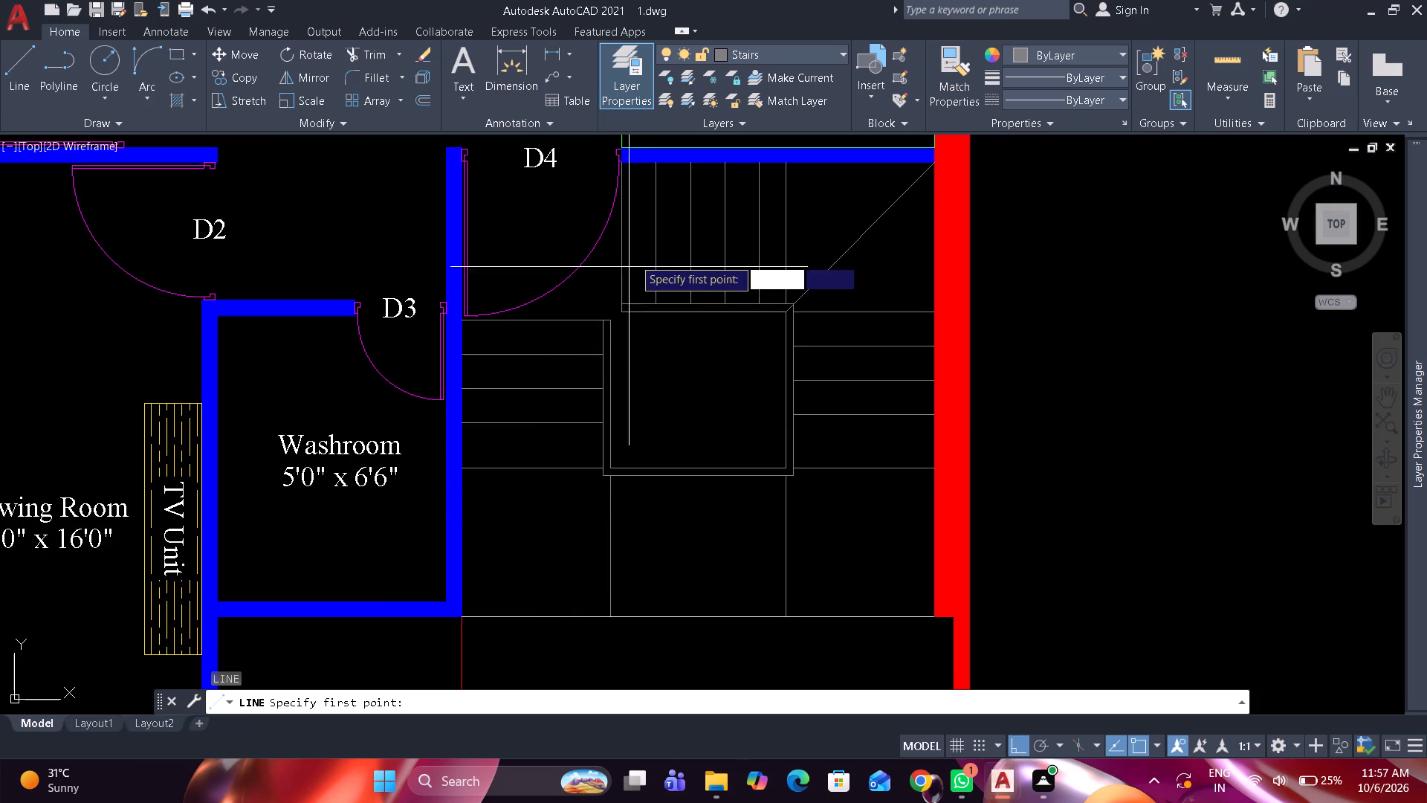
drag(618, 229, 635, 221)
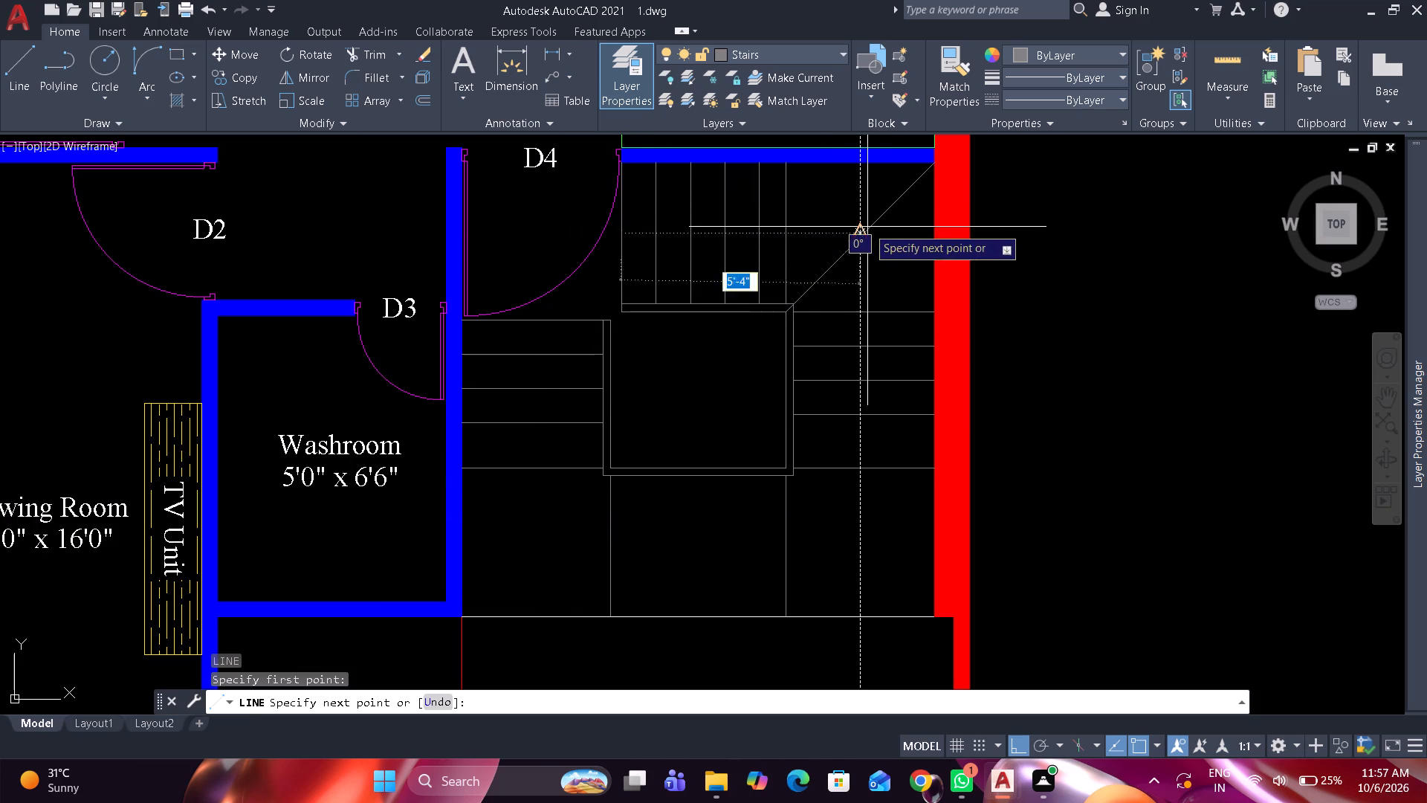
click(860, 236)
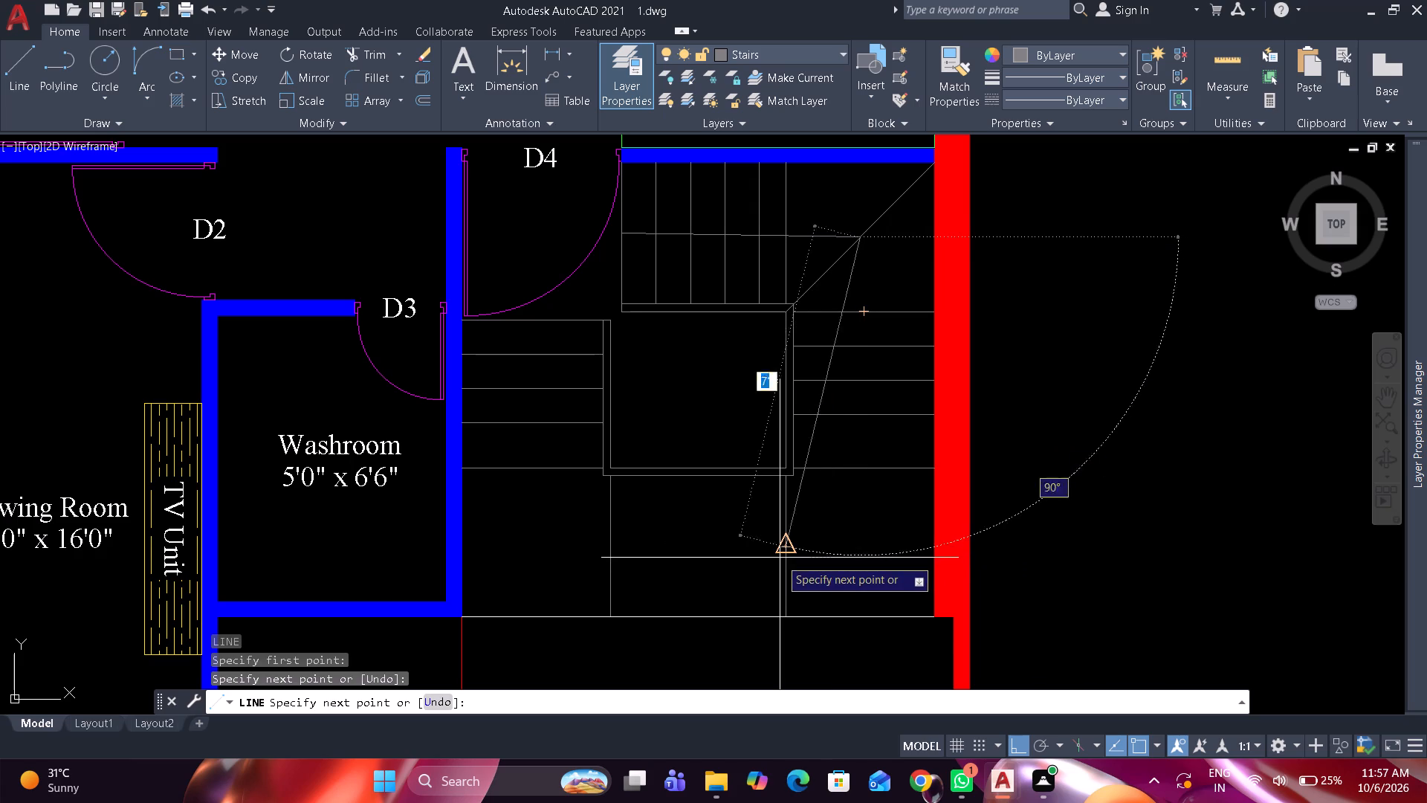
click(830, 546)
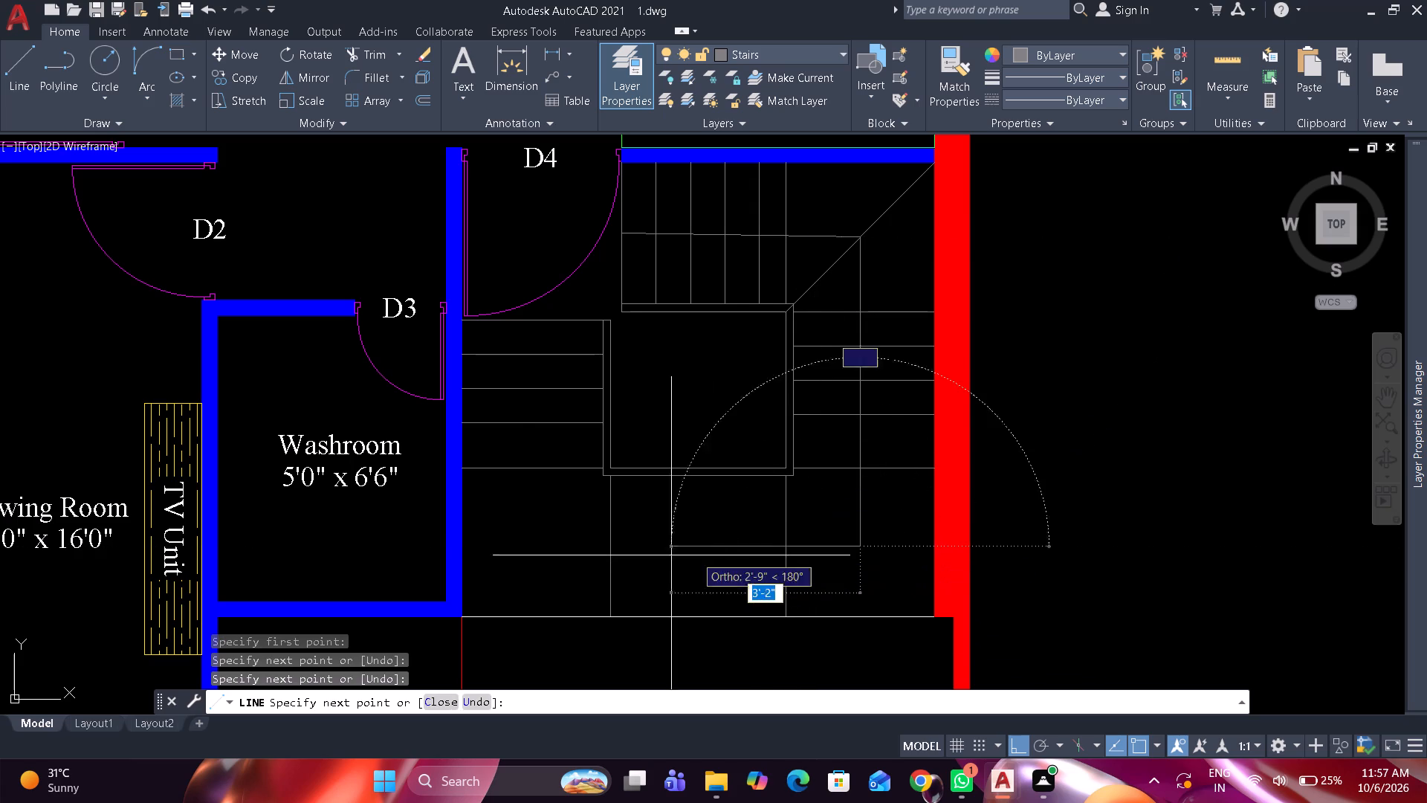
click(524, 507)
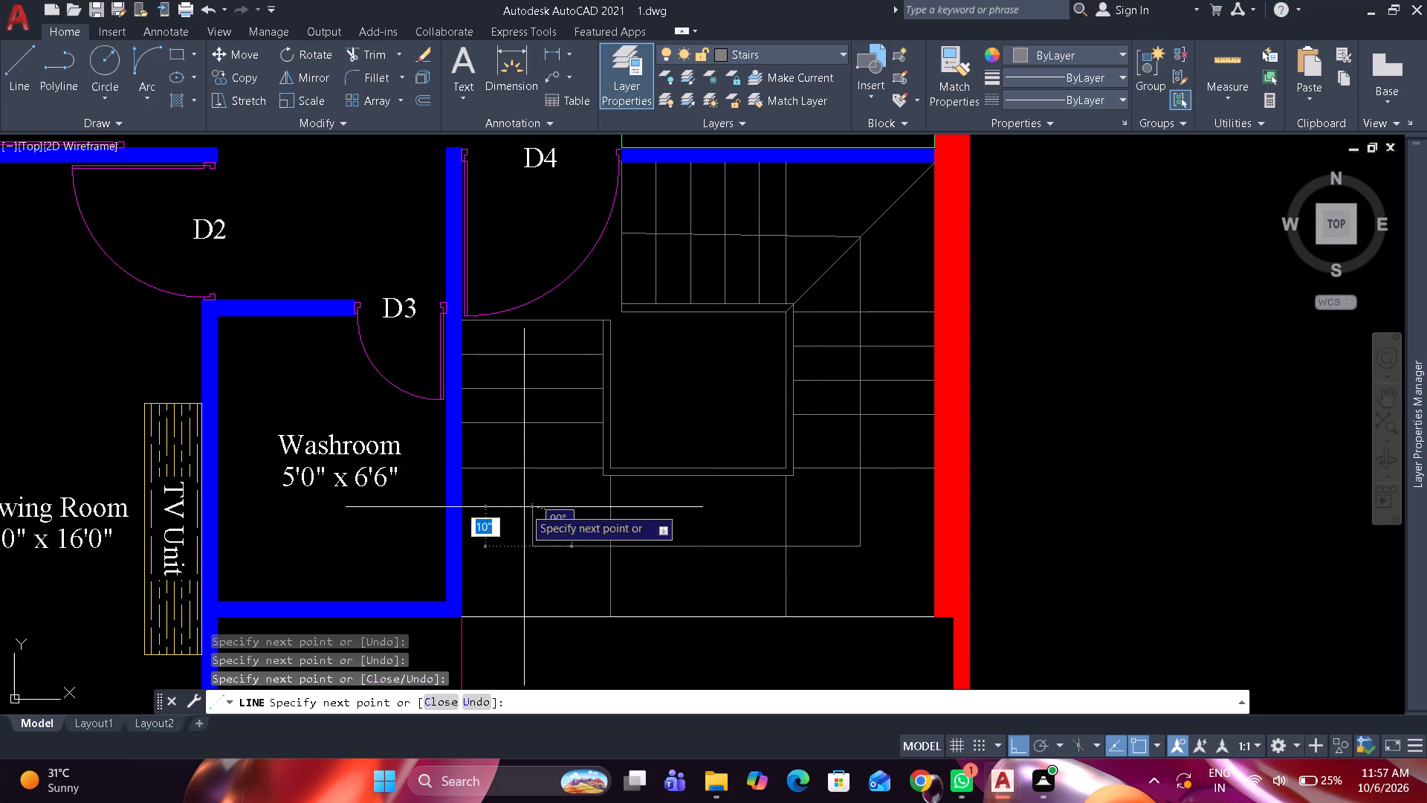
click(529, 326)
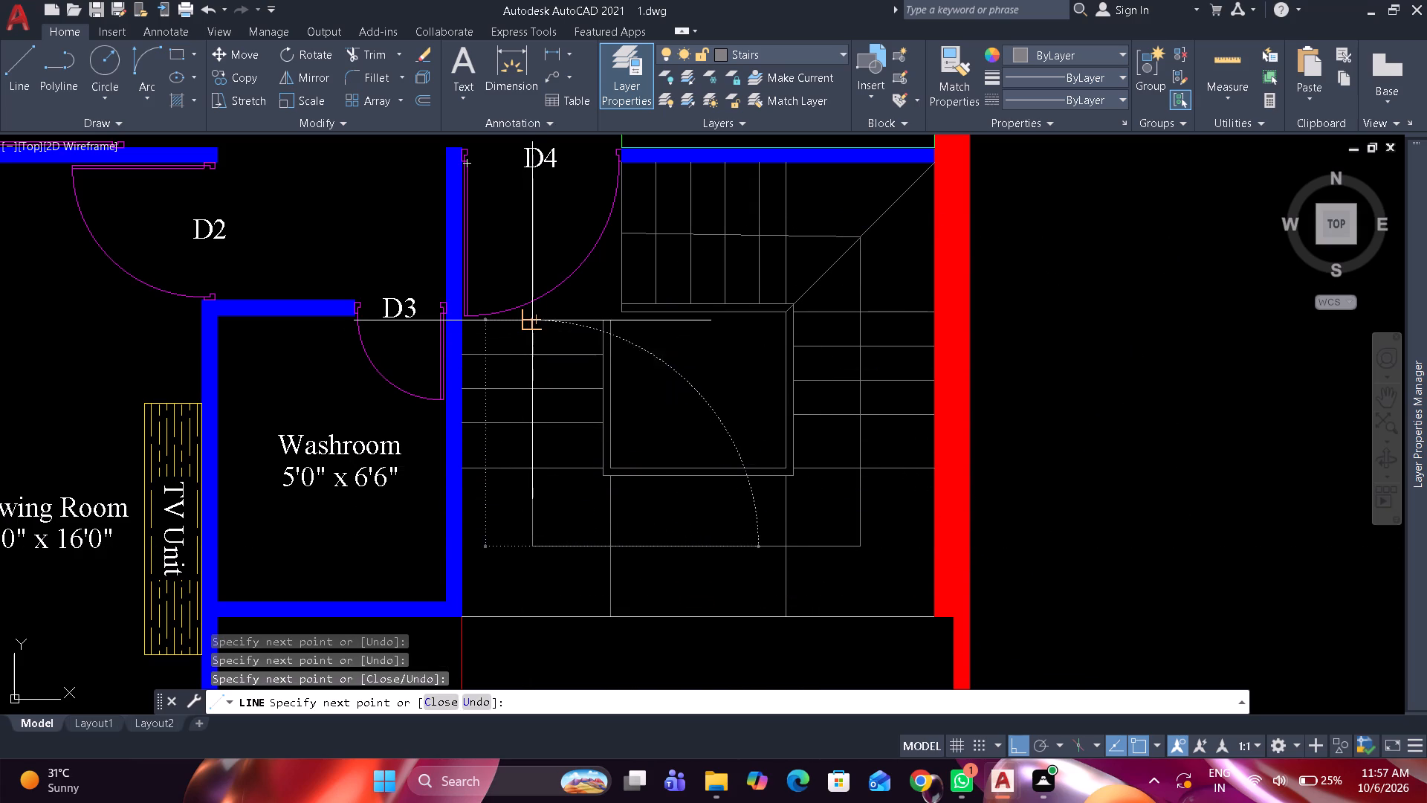
key(space)
scroll(530, 326, up, 2)
click(562, 308)
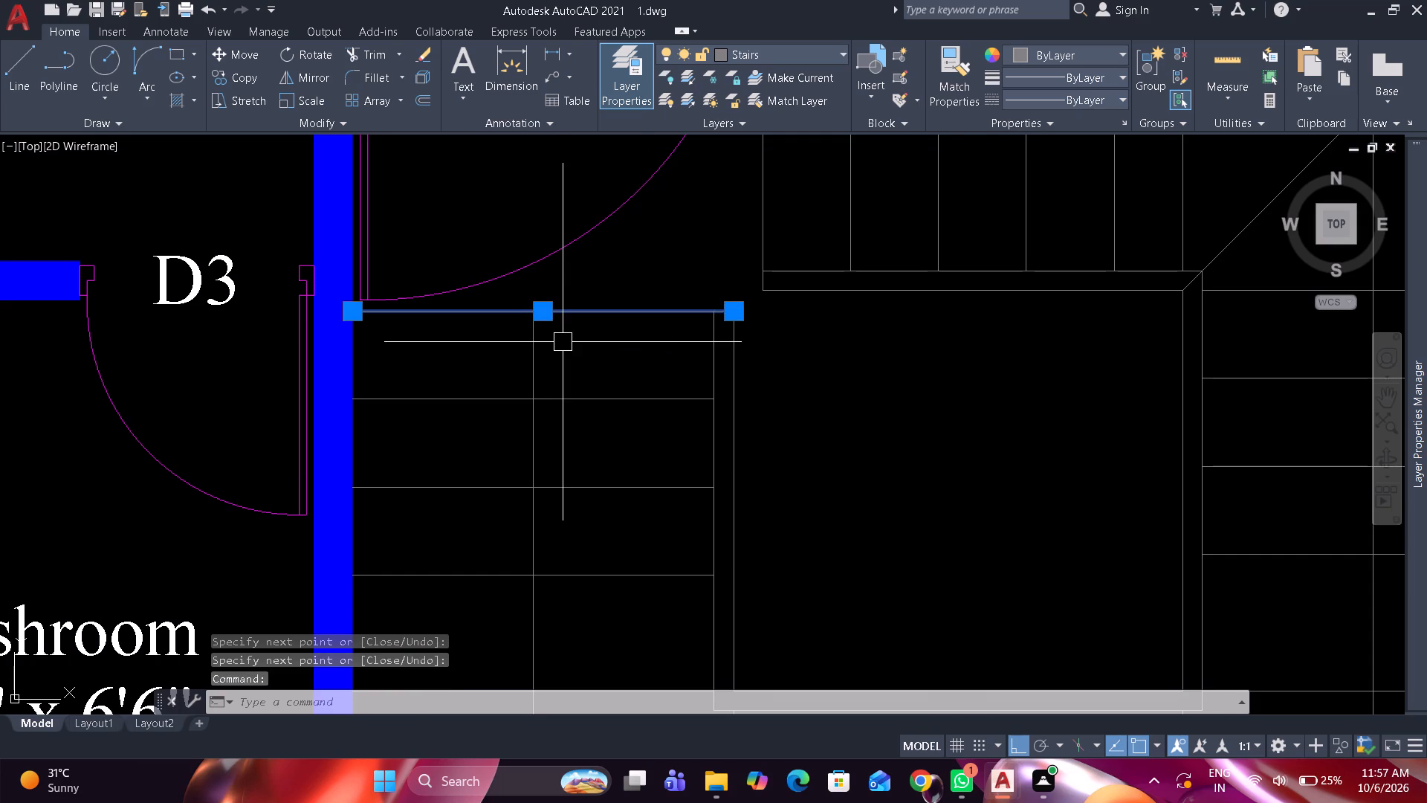
scroll(563, 344, down, 2)
key(Escape)
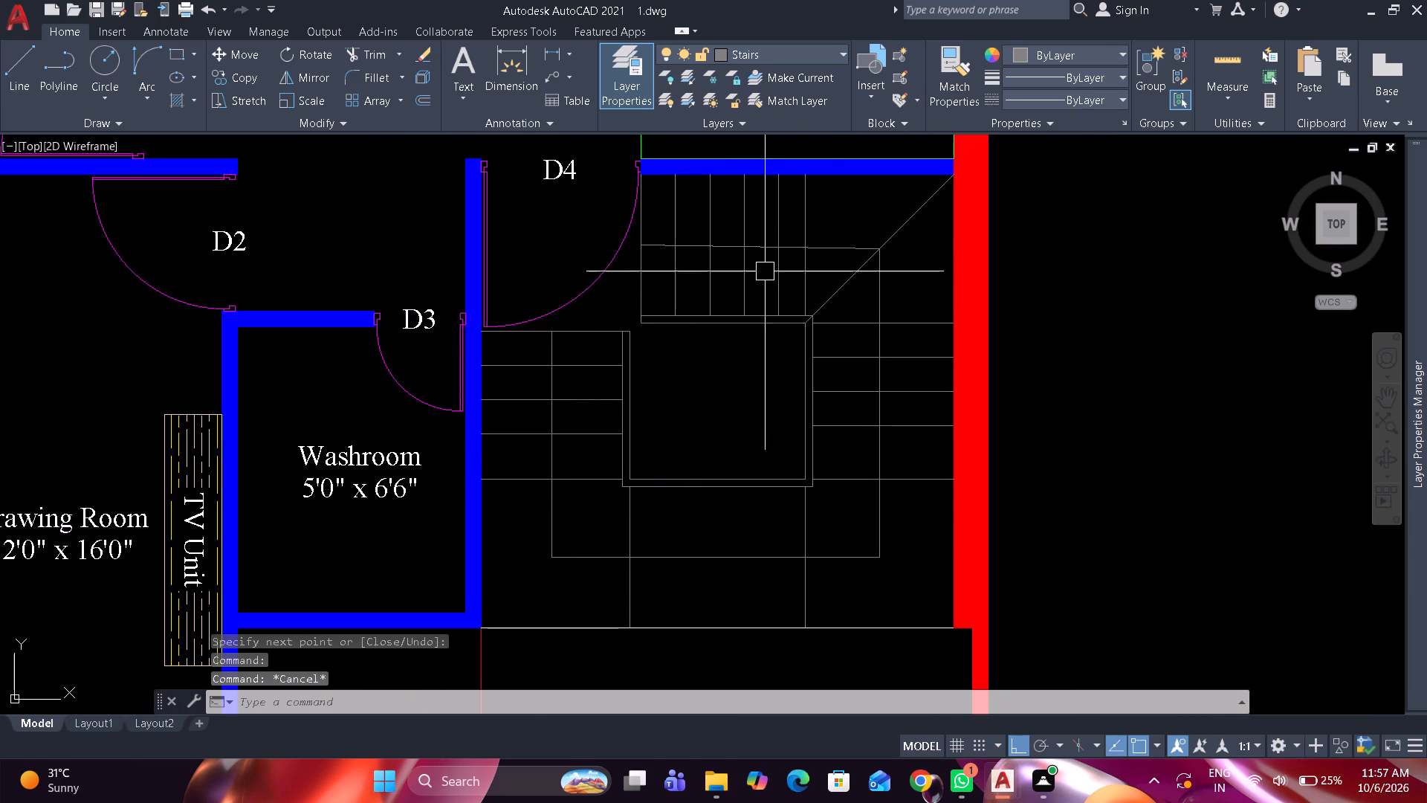
Erase the slanted direction-line segment crossing the upper flight.
scroll(832, 253, up, 1)
click(855, 246)
click(911, 244)
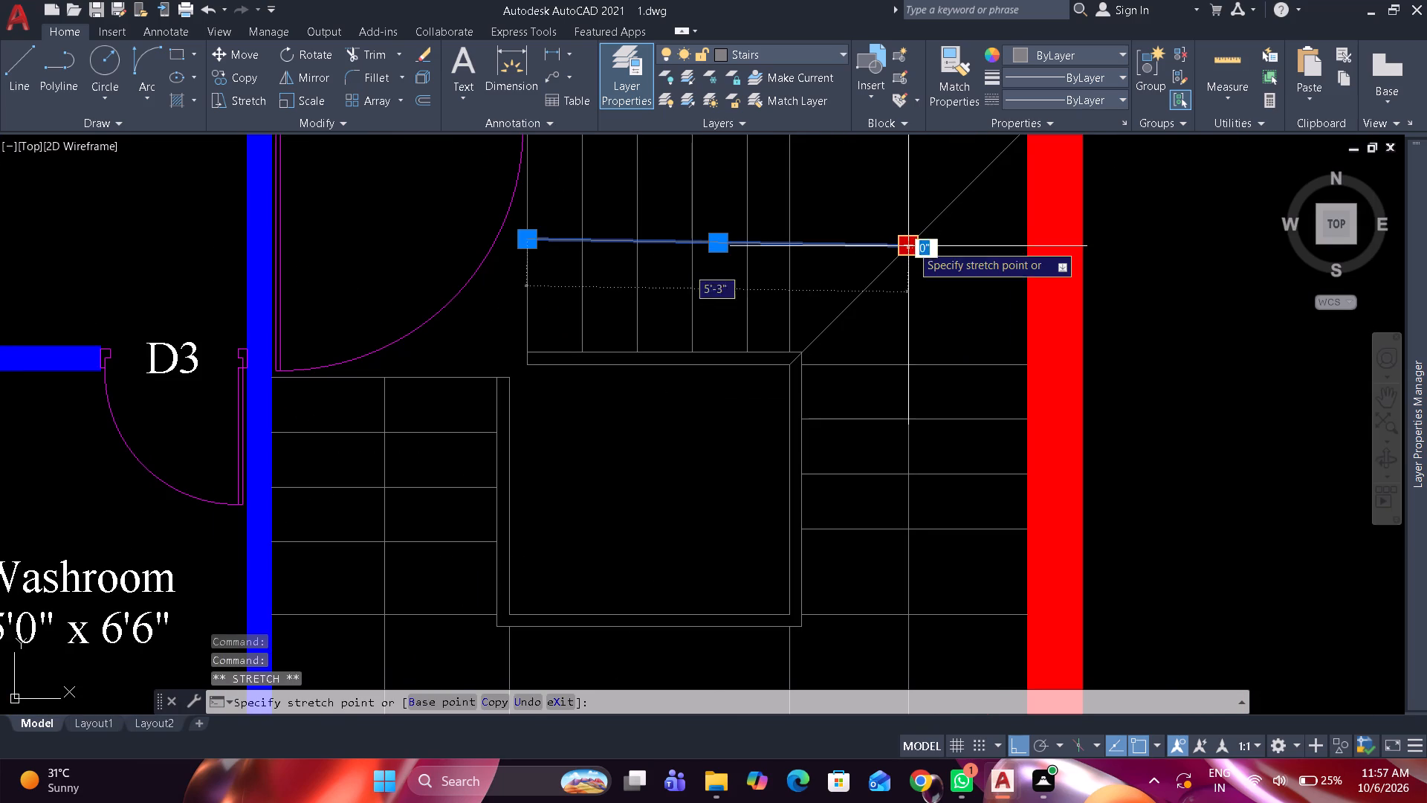
scroll(911, 242, up, 2)
key(Escape)
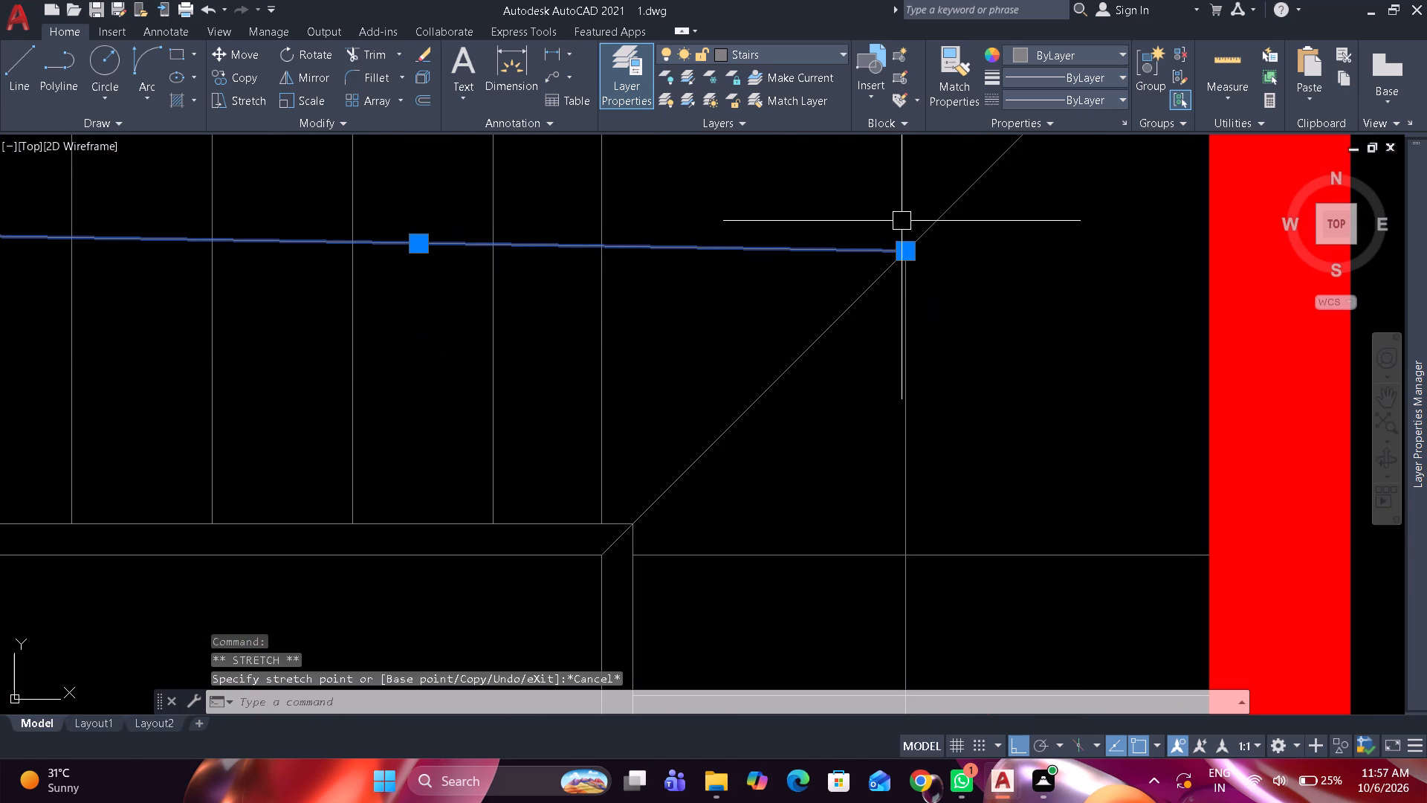
key(e)
key(space)
Draw a horizontal line about 6'-0" long from the midpoint of the upper flight's starting line eastward past the diagonal.
scroll(769, 242, down, 1)
key(l)
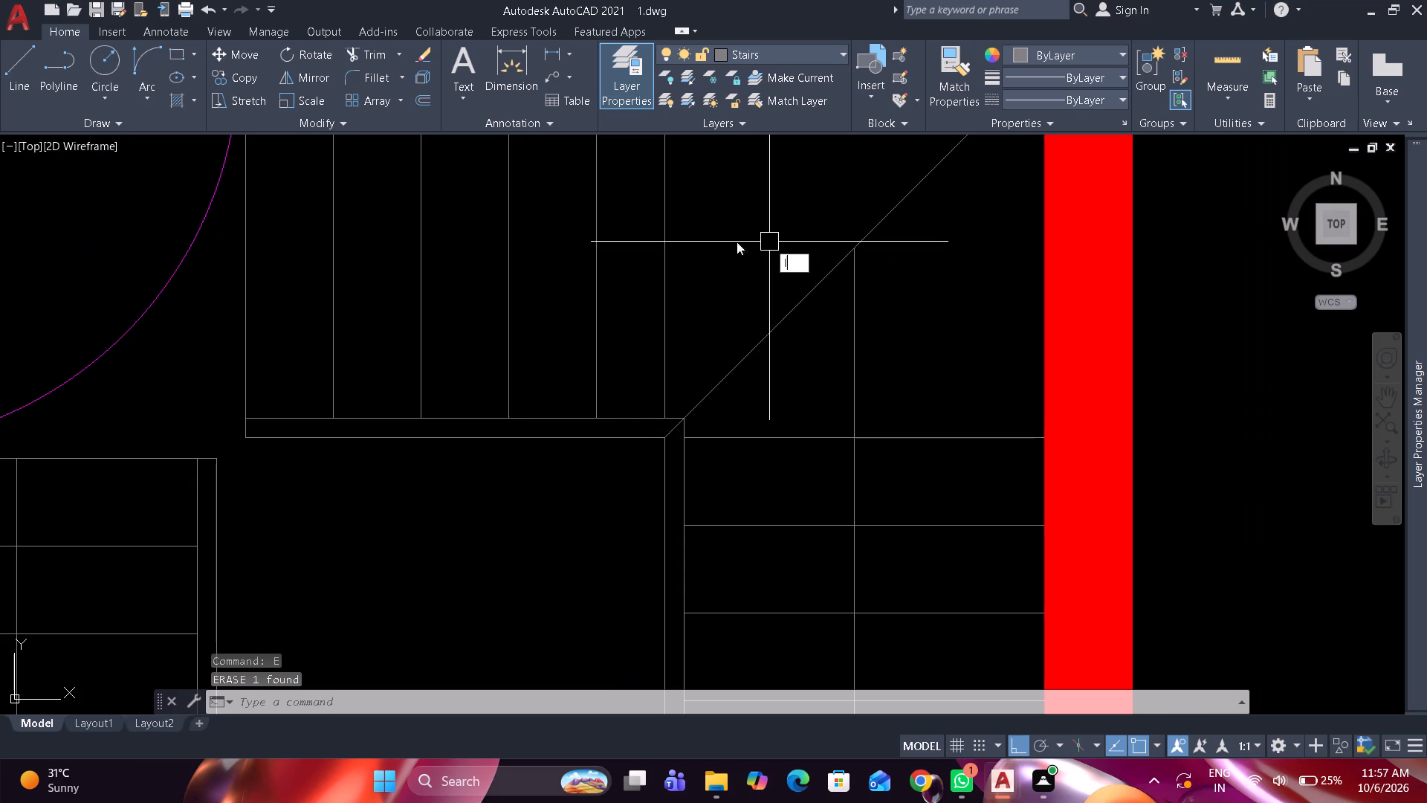
key(space)
drag(247, 248, 259, 245)
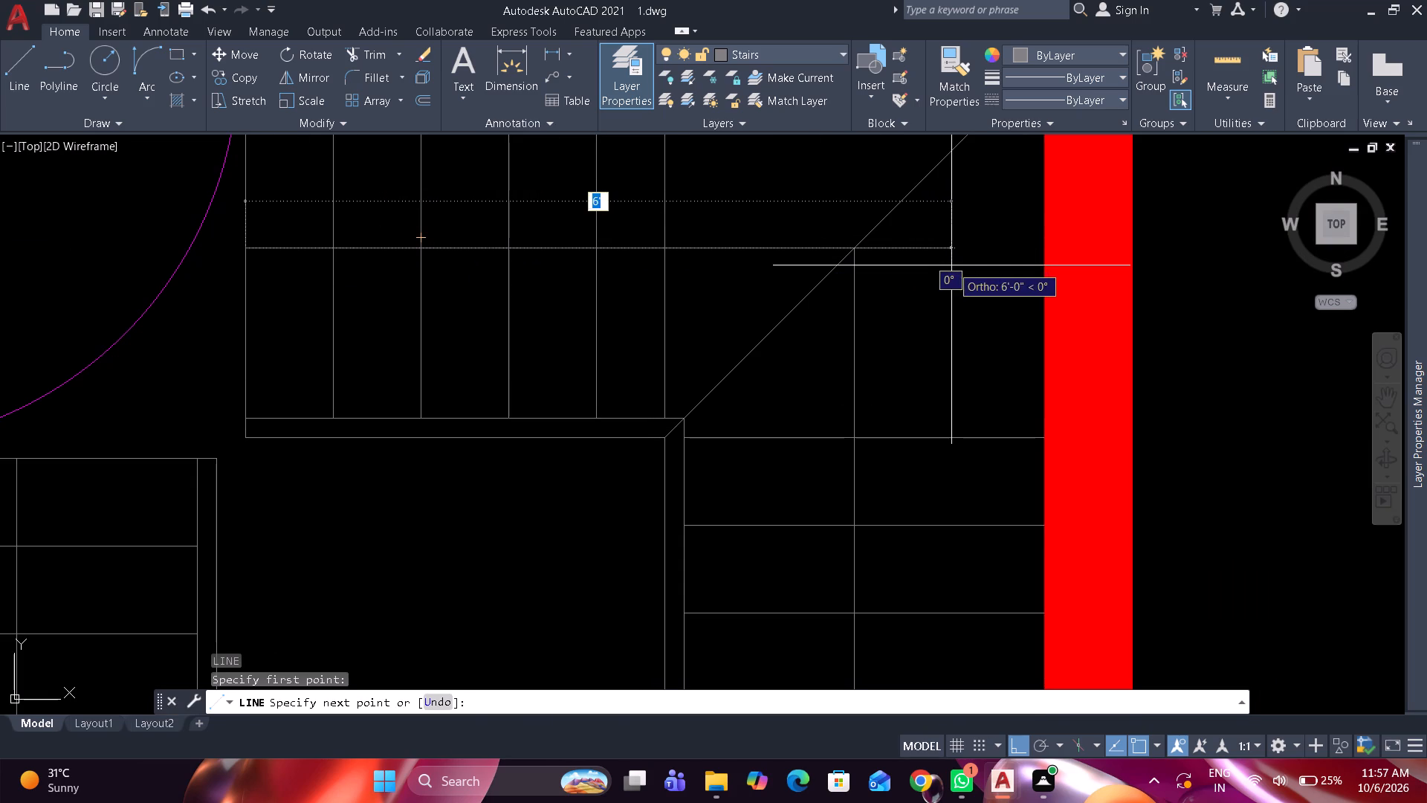
click(951, 265)
key(space)
Trim the end of the new horizontal line that extends beyond the diagonal corner line.
key(t)
key(r)
key(space)
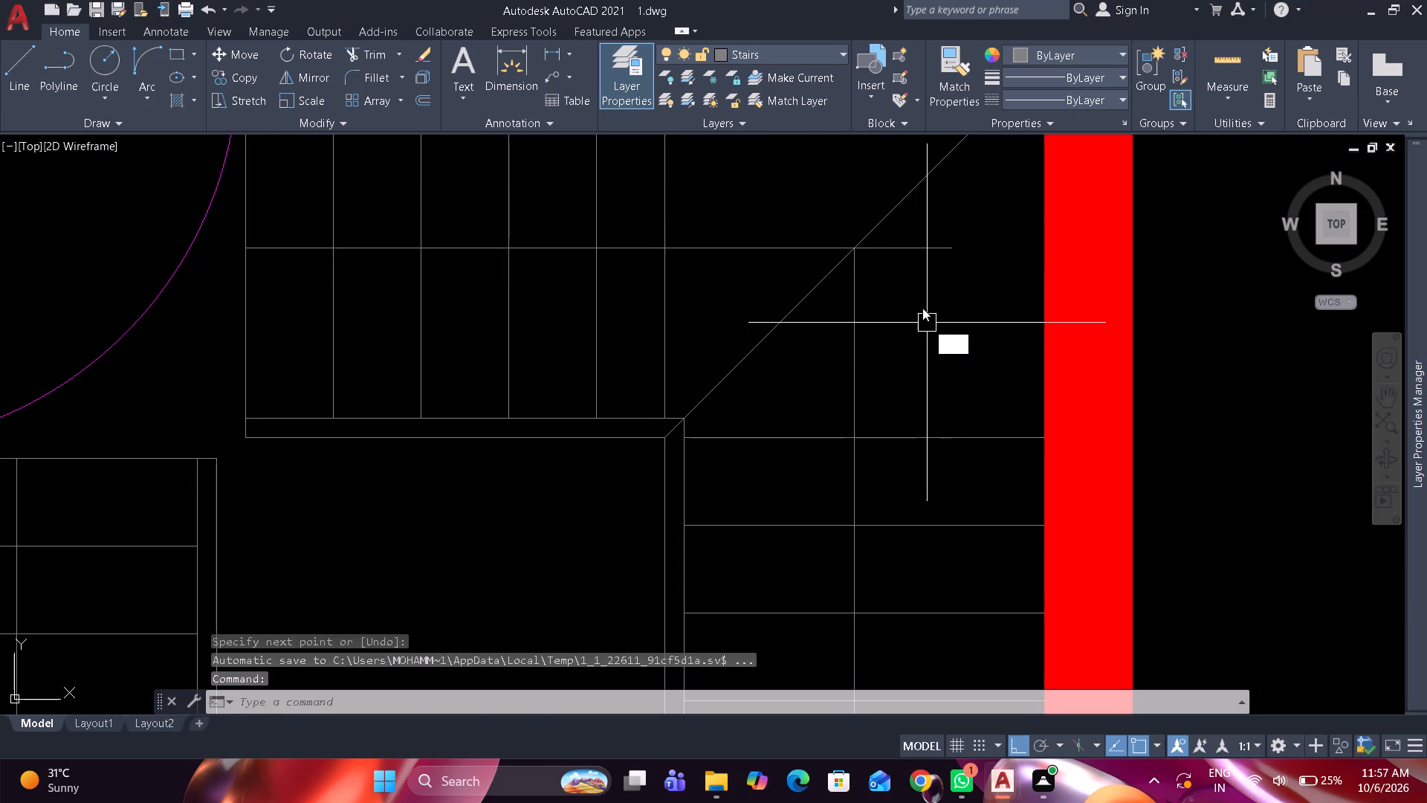
click(925, 233)
click(921, 268)
key(space)
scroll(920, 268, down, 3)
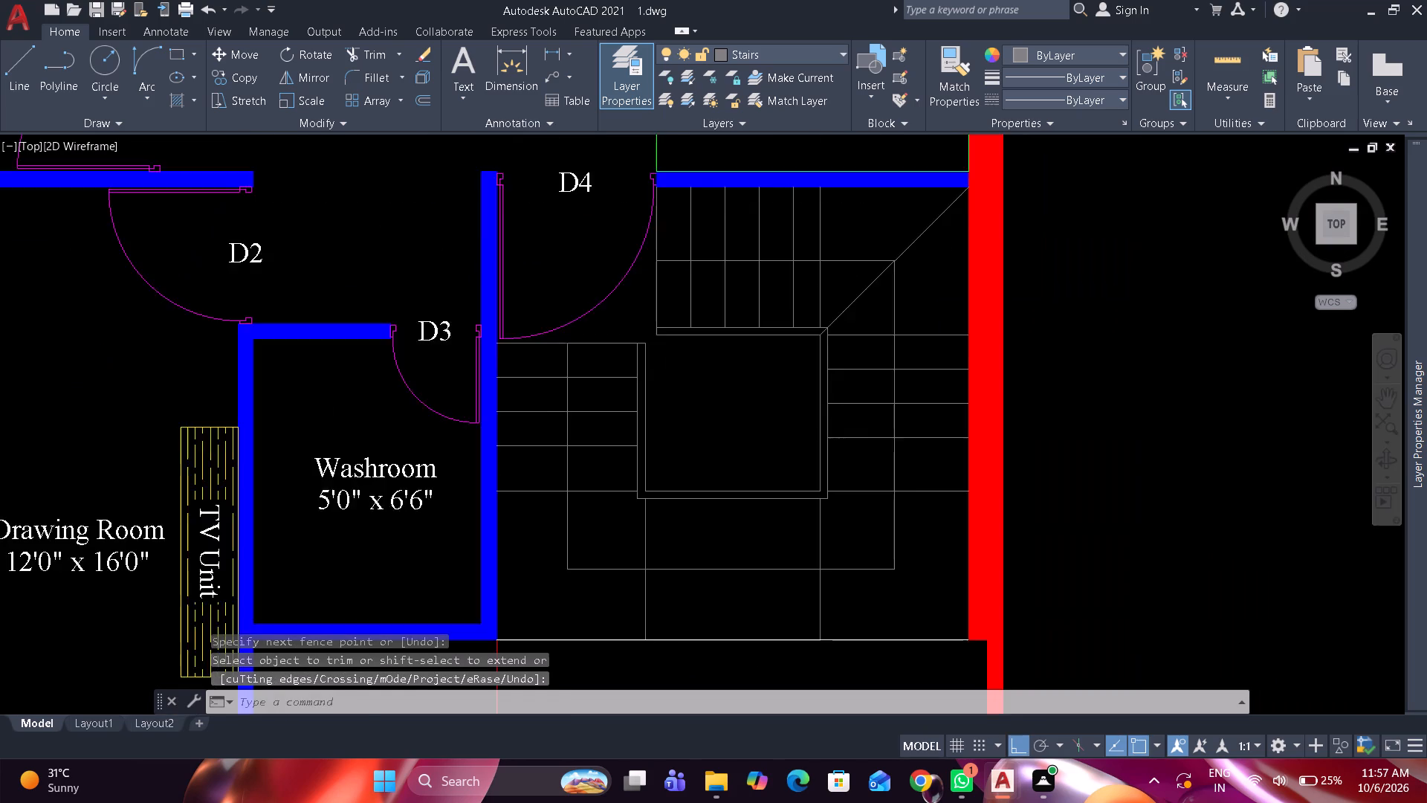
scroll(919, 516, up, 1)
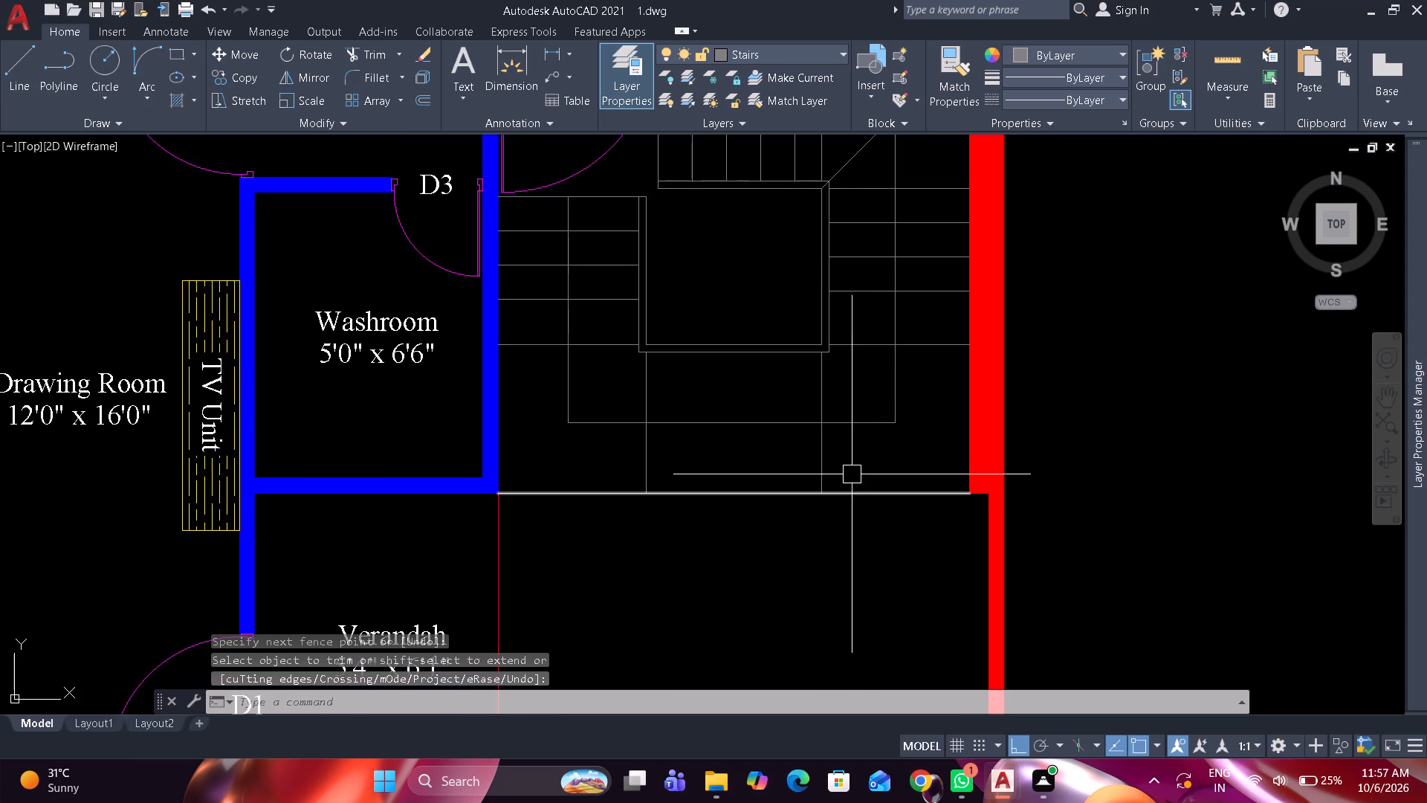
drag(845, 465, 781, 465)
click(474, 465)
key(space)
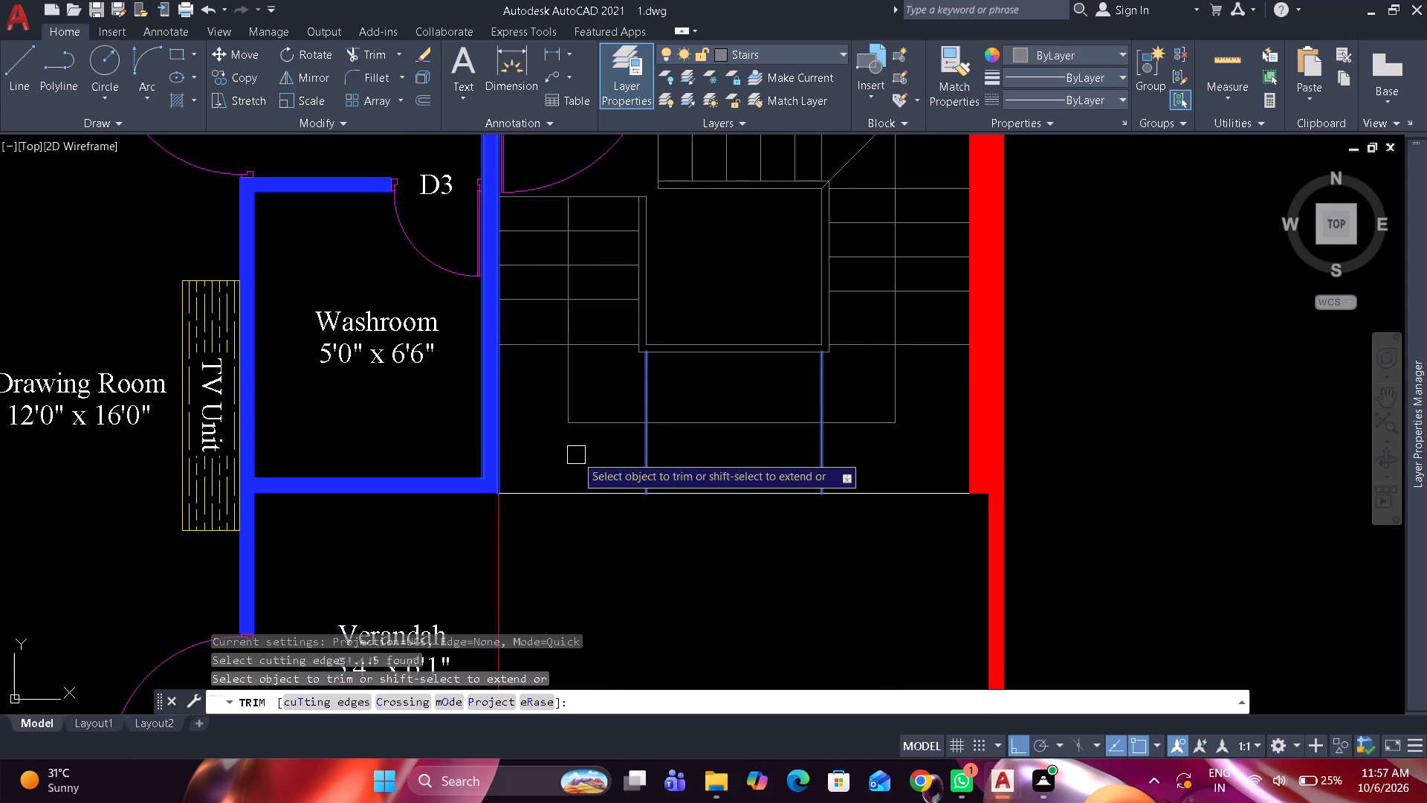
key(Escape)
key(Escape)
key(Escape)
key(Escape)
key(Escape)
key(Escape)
Erase the two vertical lines crossing the lower landing below the railing.
drag(833, 454, 818, 454)
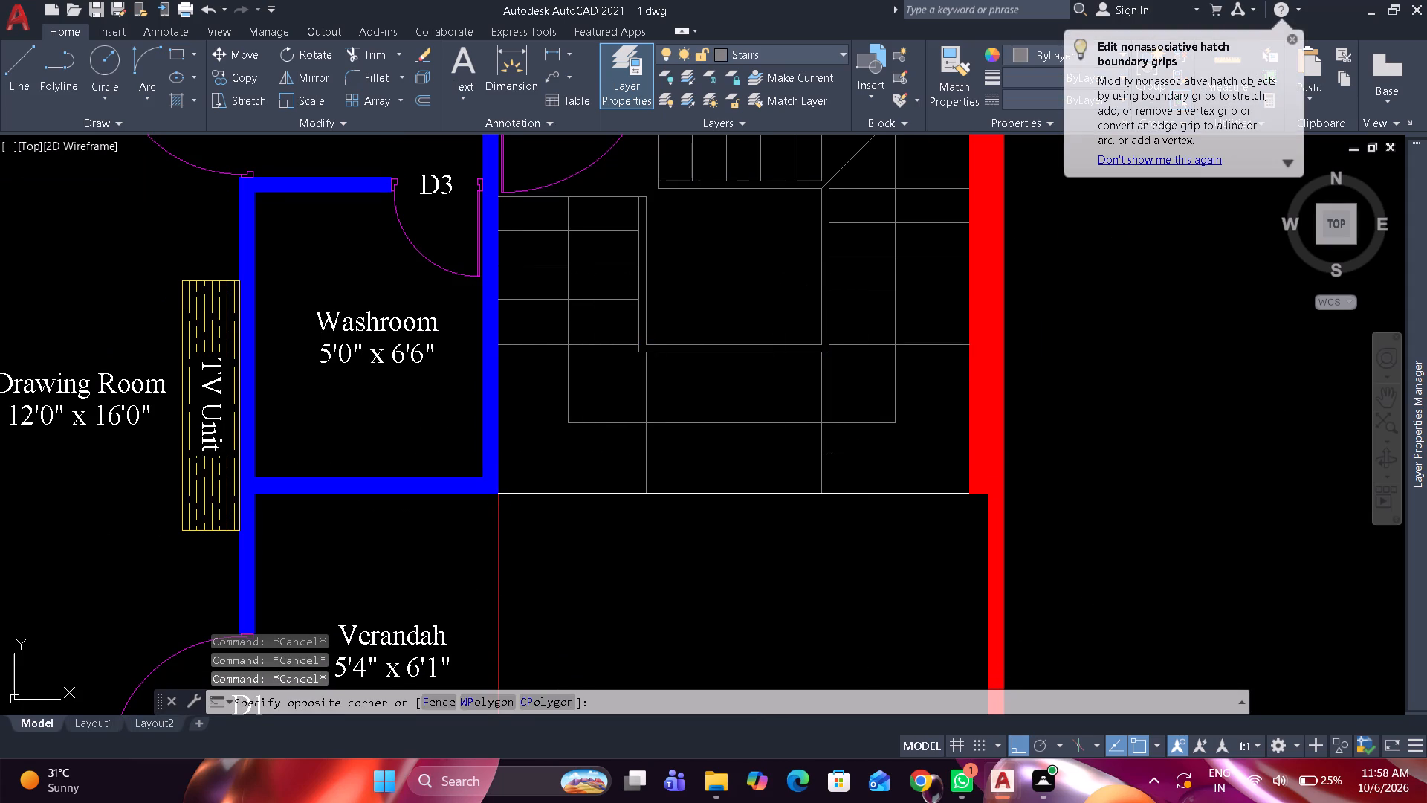
click(566, 462)
text(e)
key(space)
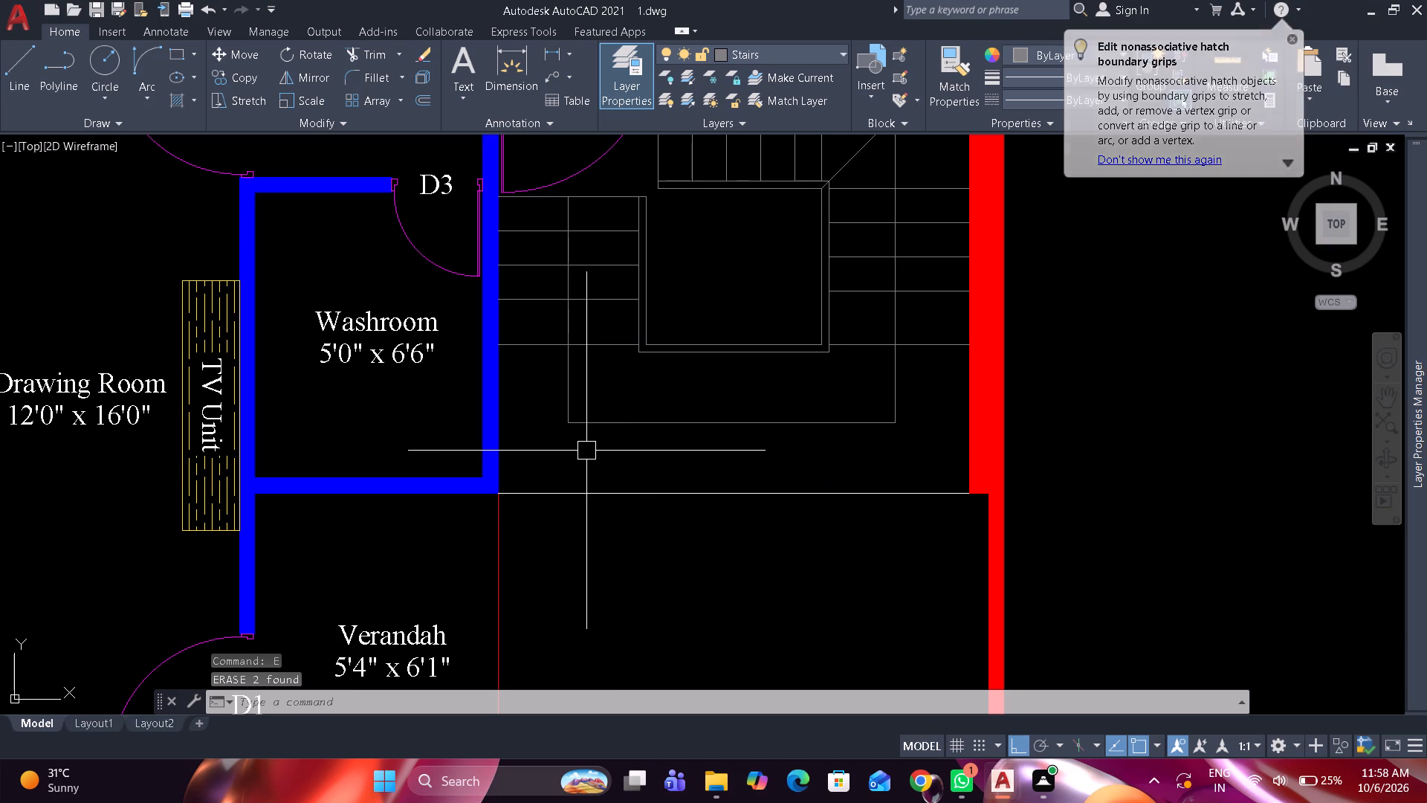
Shorten the west flight's direction line by stretching its top end down to just above the first tread below the top line.
scroll(566, 233, up, 2)
click(564, 208)
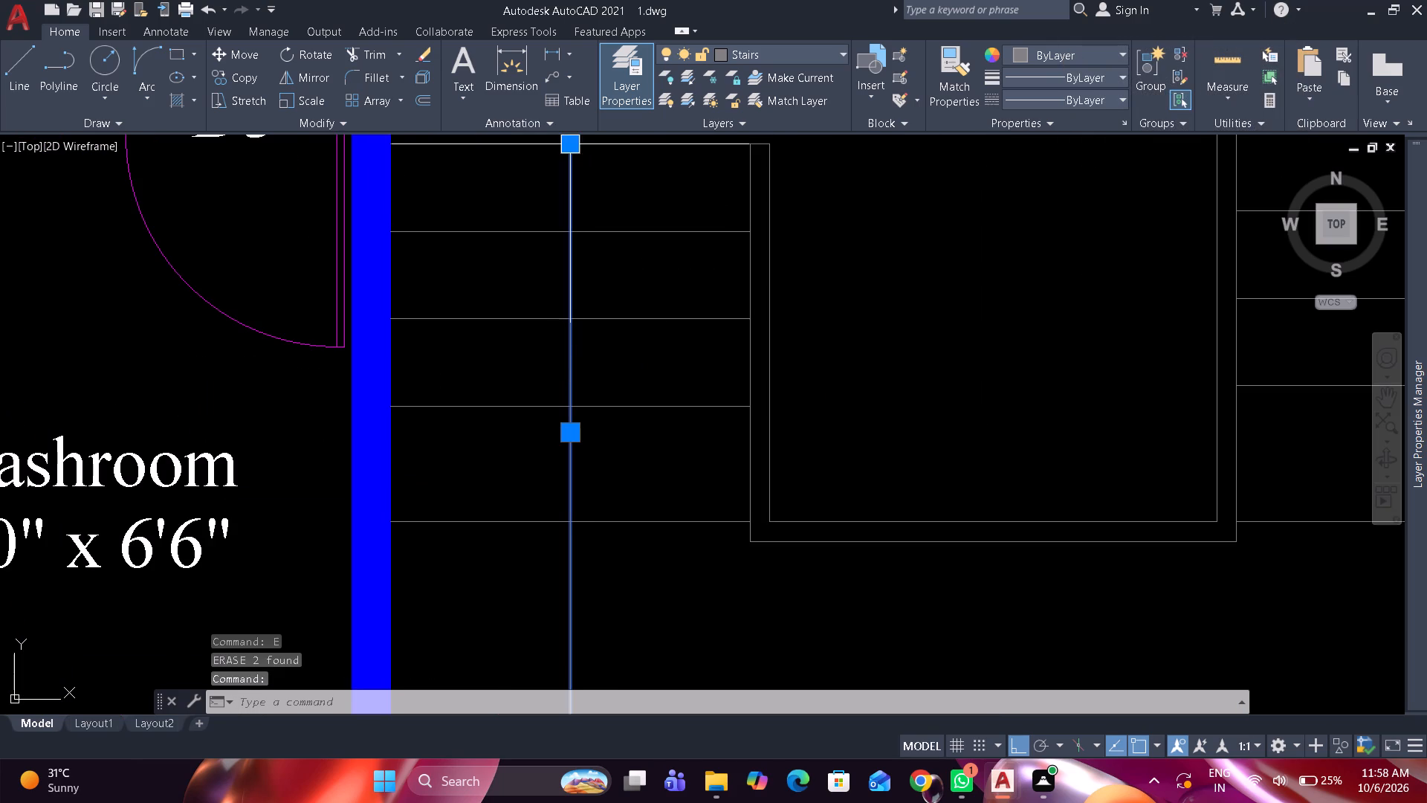
click(578, 149)
click(577, 201)
key(Escape)
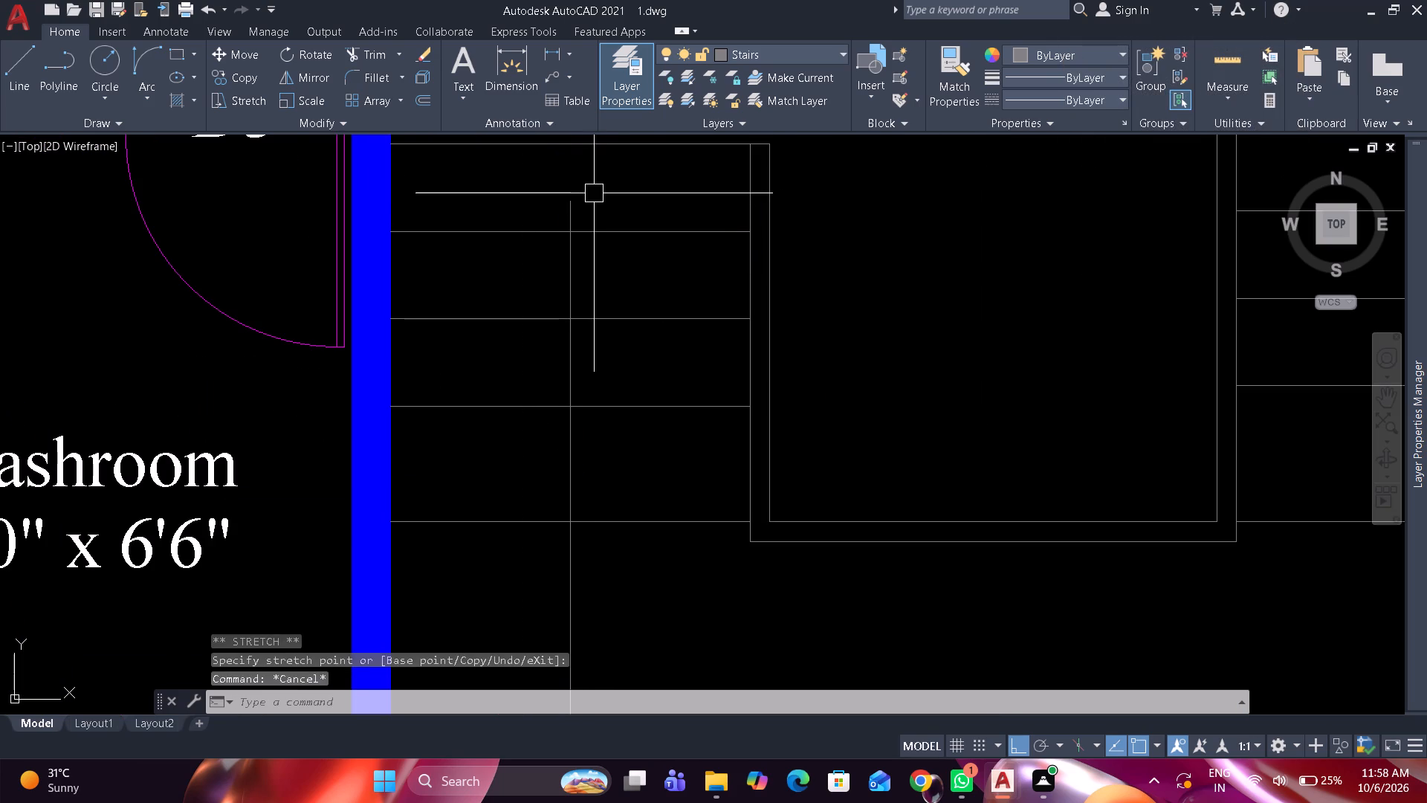
key(Escape)
key(Escape)
key(Escape)
key(Escape)
Draw a polyline arrowhead at the direction line's upper end on the west flight, with starting width 0 and ending width 4".
text(pl)
key(space)
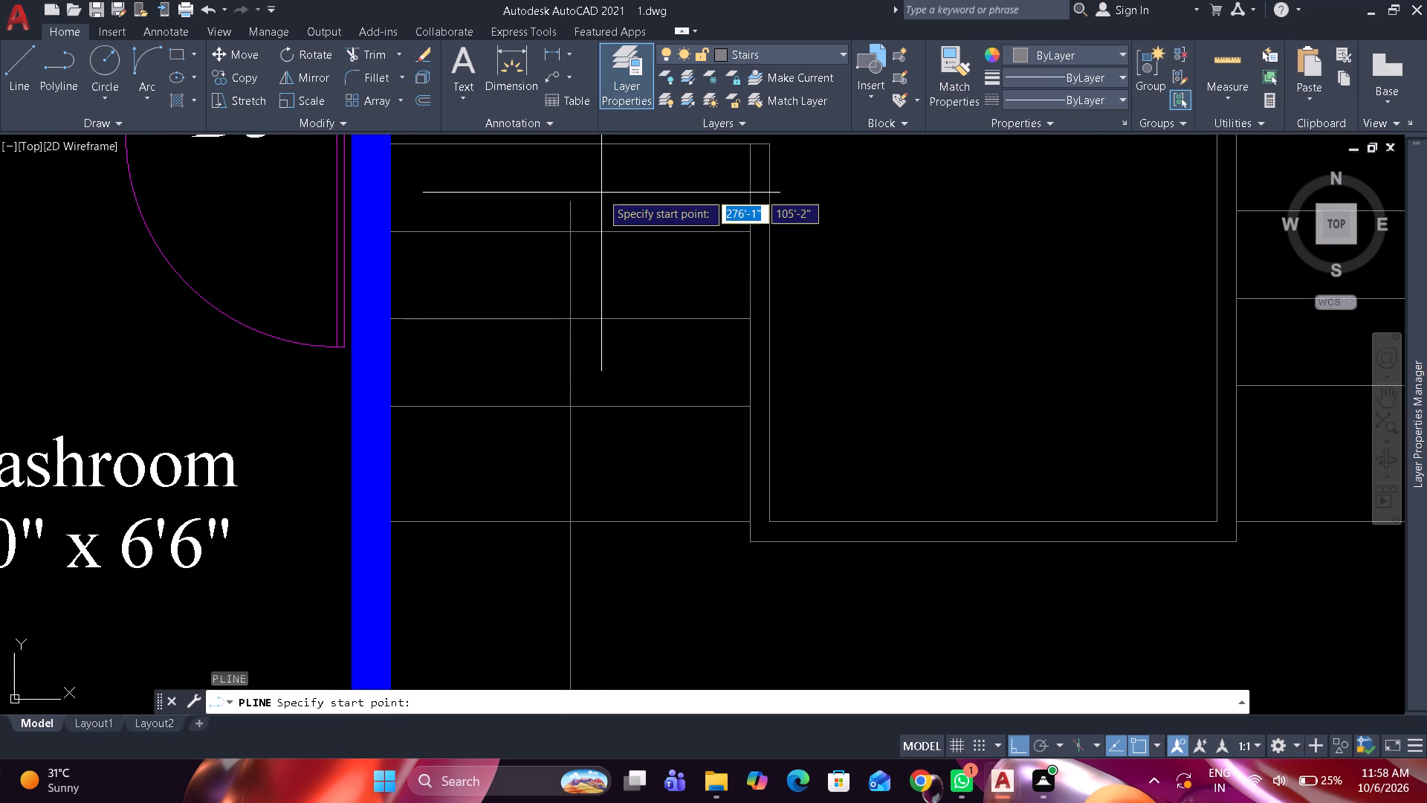
click(575, 196)
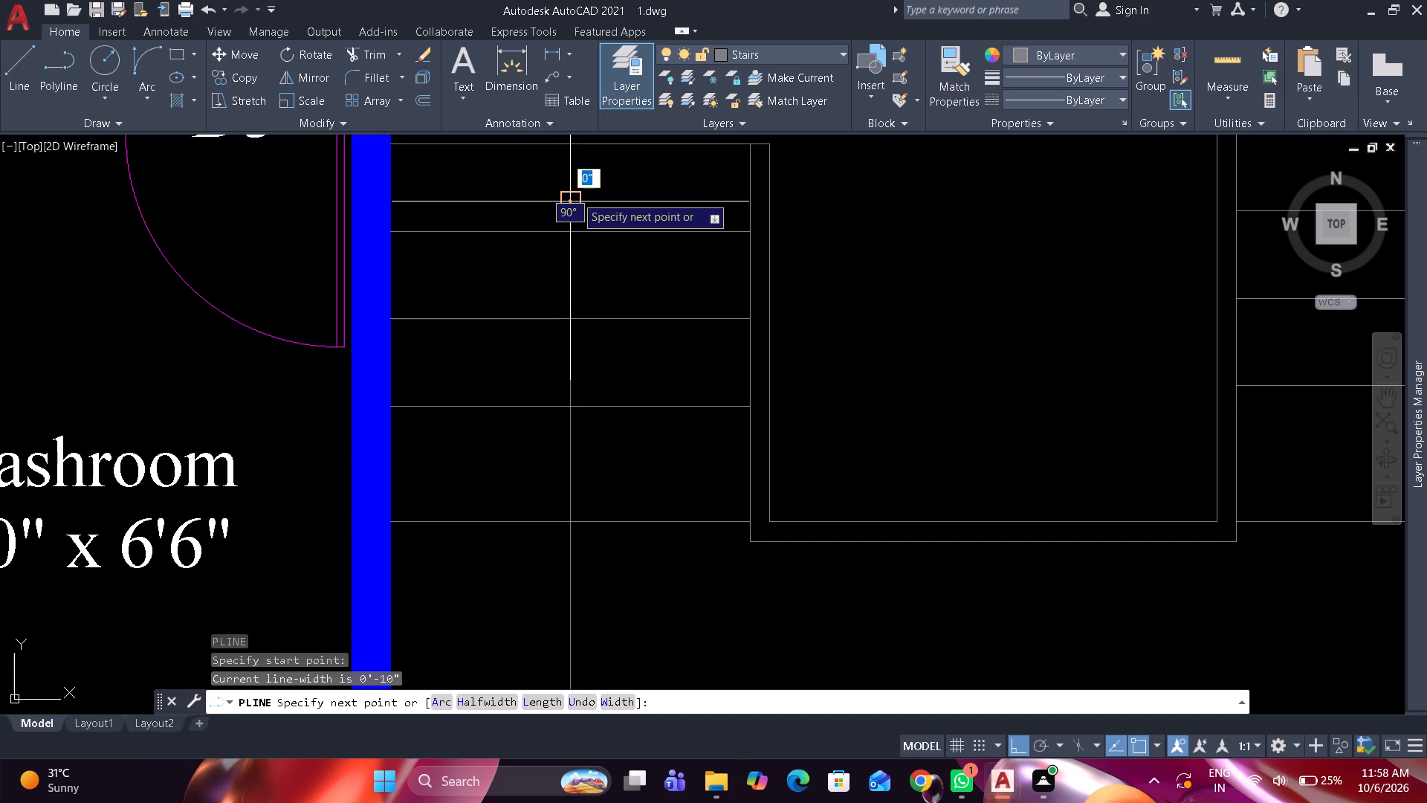
text(w)
key(space)
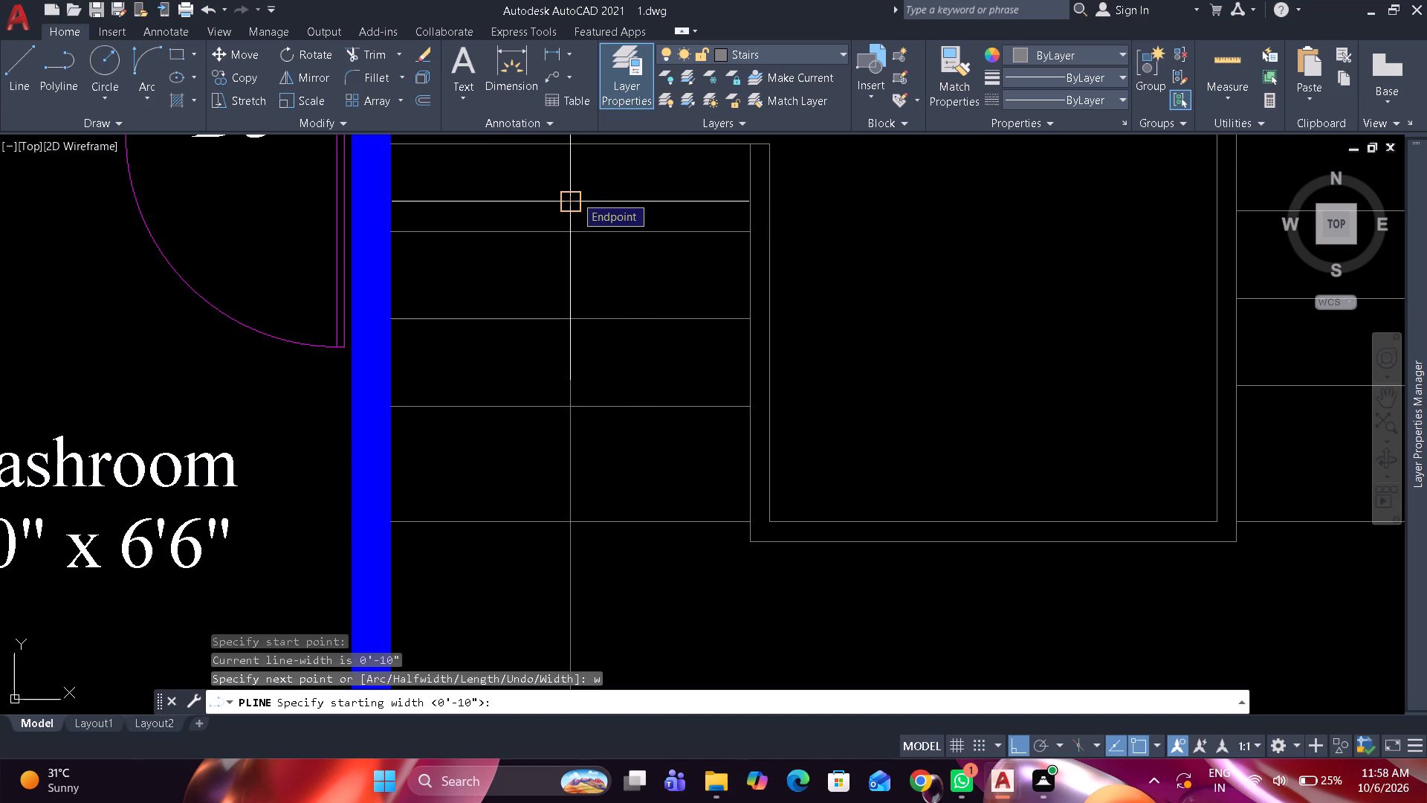
text(0)
key(space)
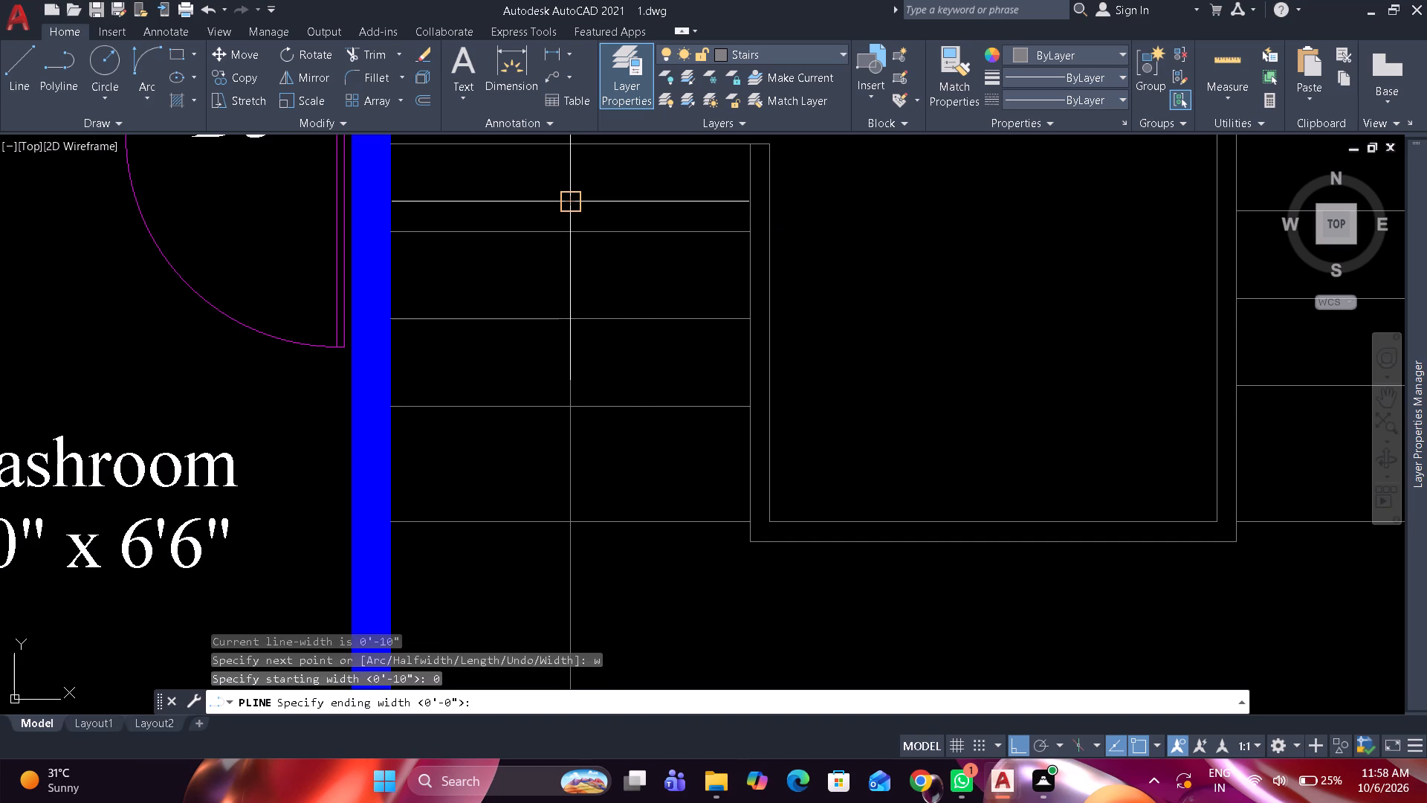
key(4)
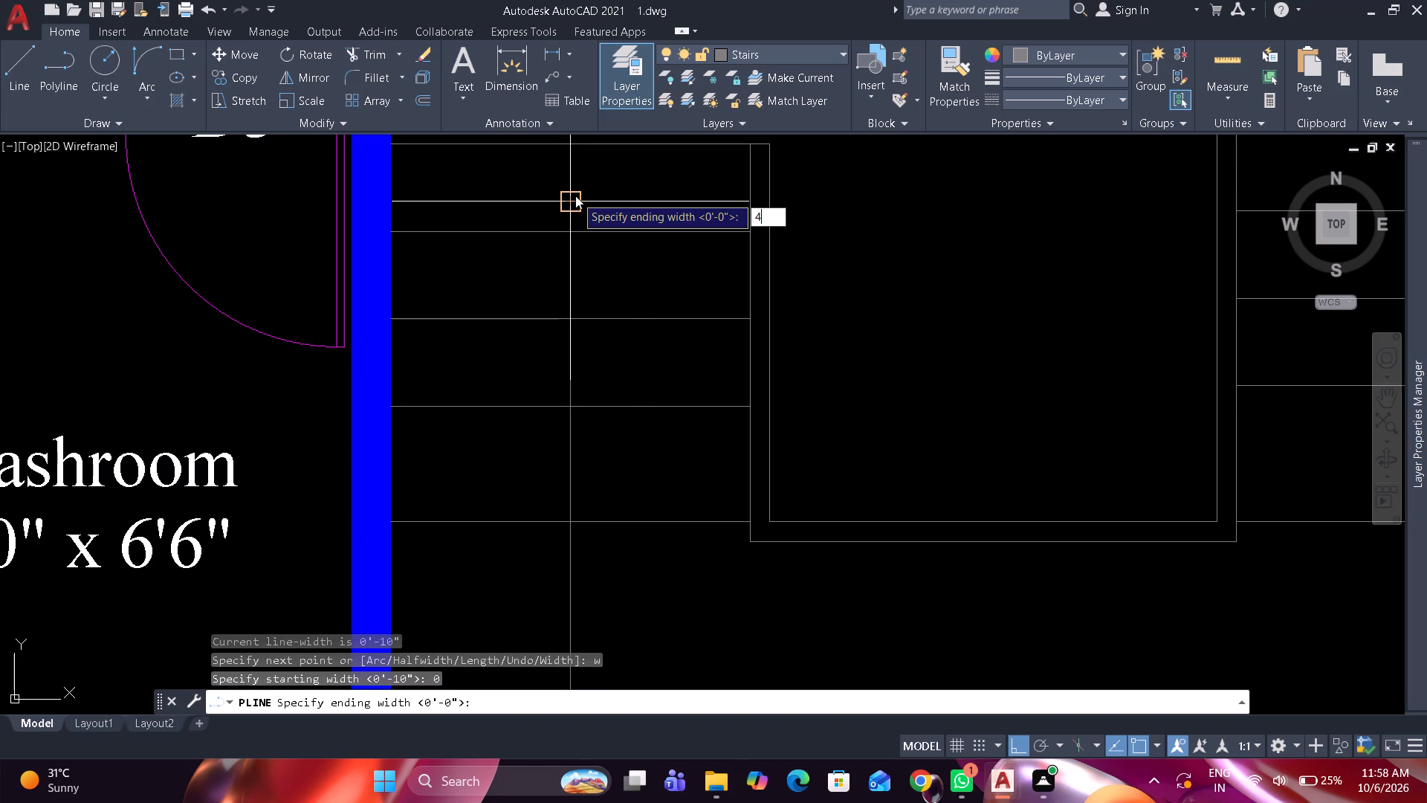
key(shift+quotedbl)
key(space)
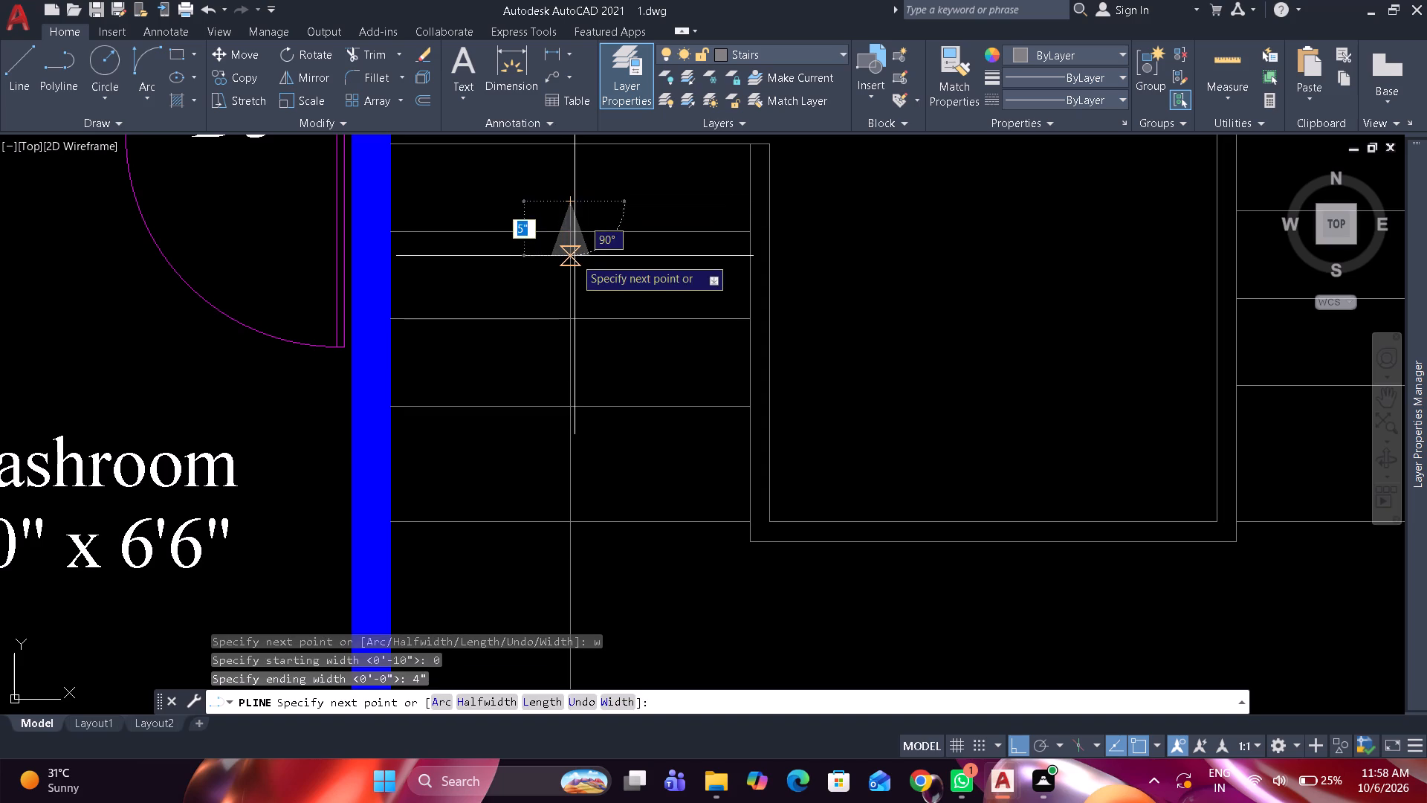
click(575, 265)
key(Escape)
Copy the D4 door label, with Ortho off, to just west of the direction line's start at the upper flight.
scroll(635, 302, down, 3)
middle_drag(693, 389, 690, 441)
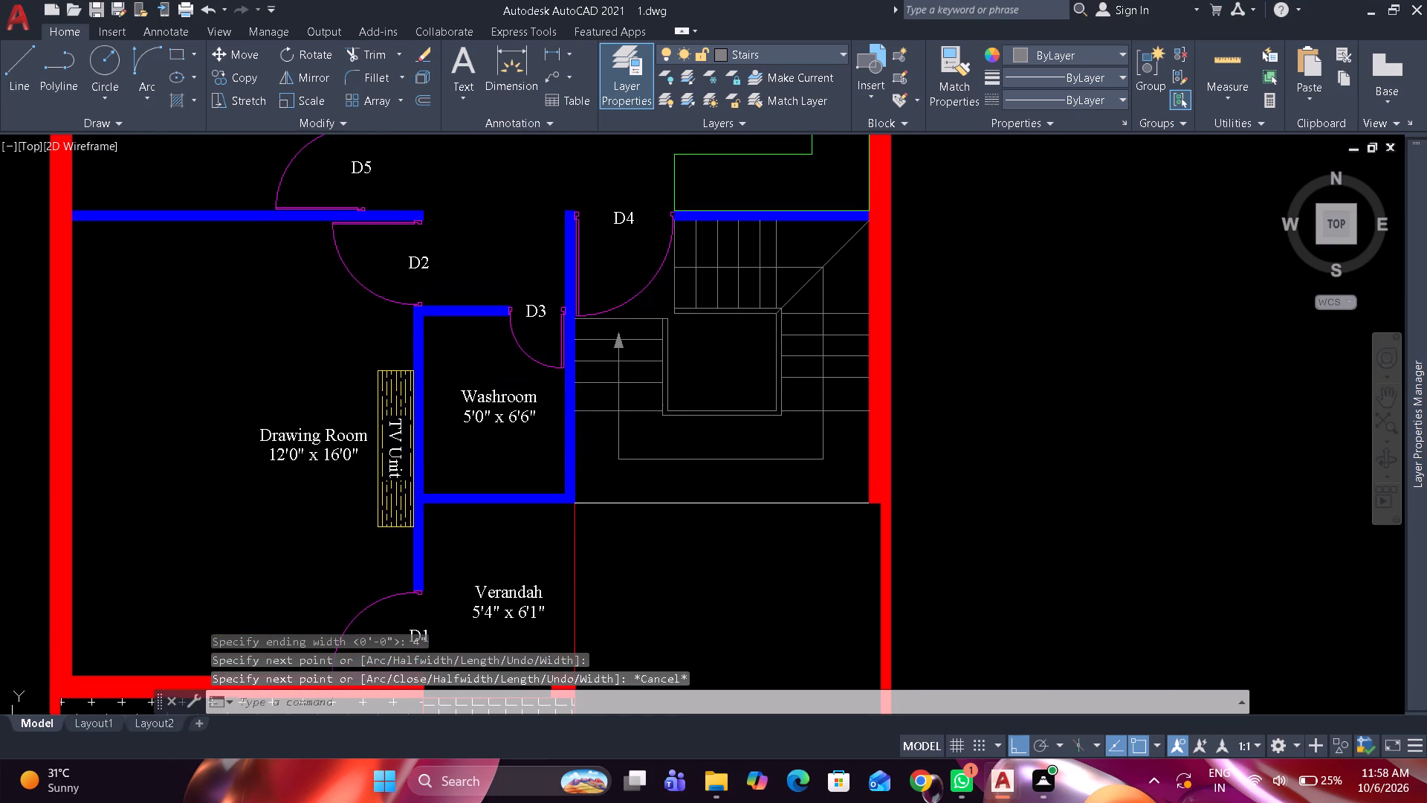
scroll(662, 269, up, 1)
click(609, 185)
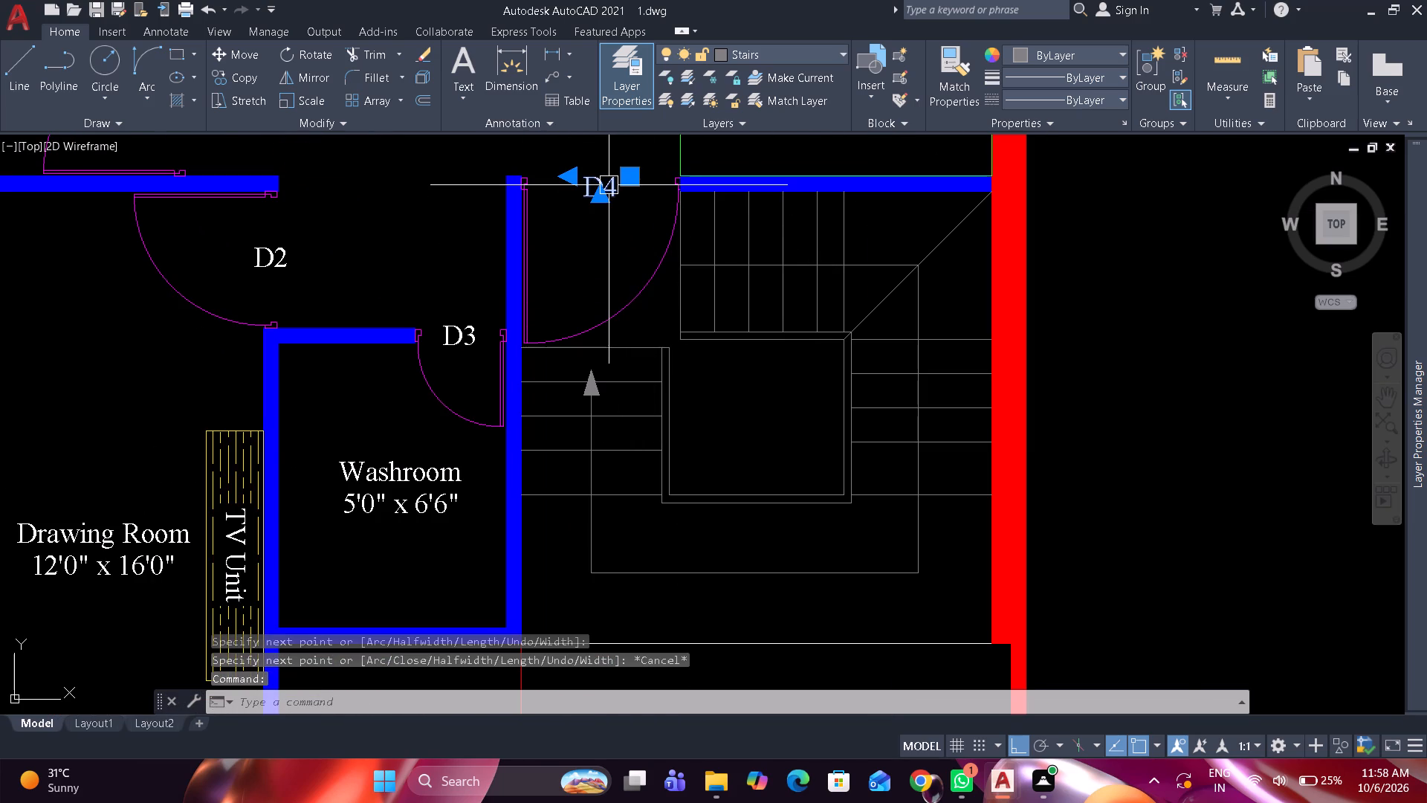
key(c)
text(o)
key(space)
click(599, 182)
scroll(614, 216, up, 2)
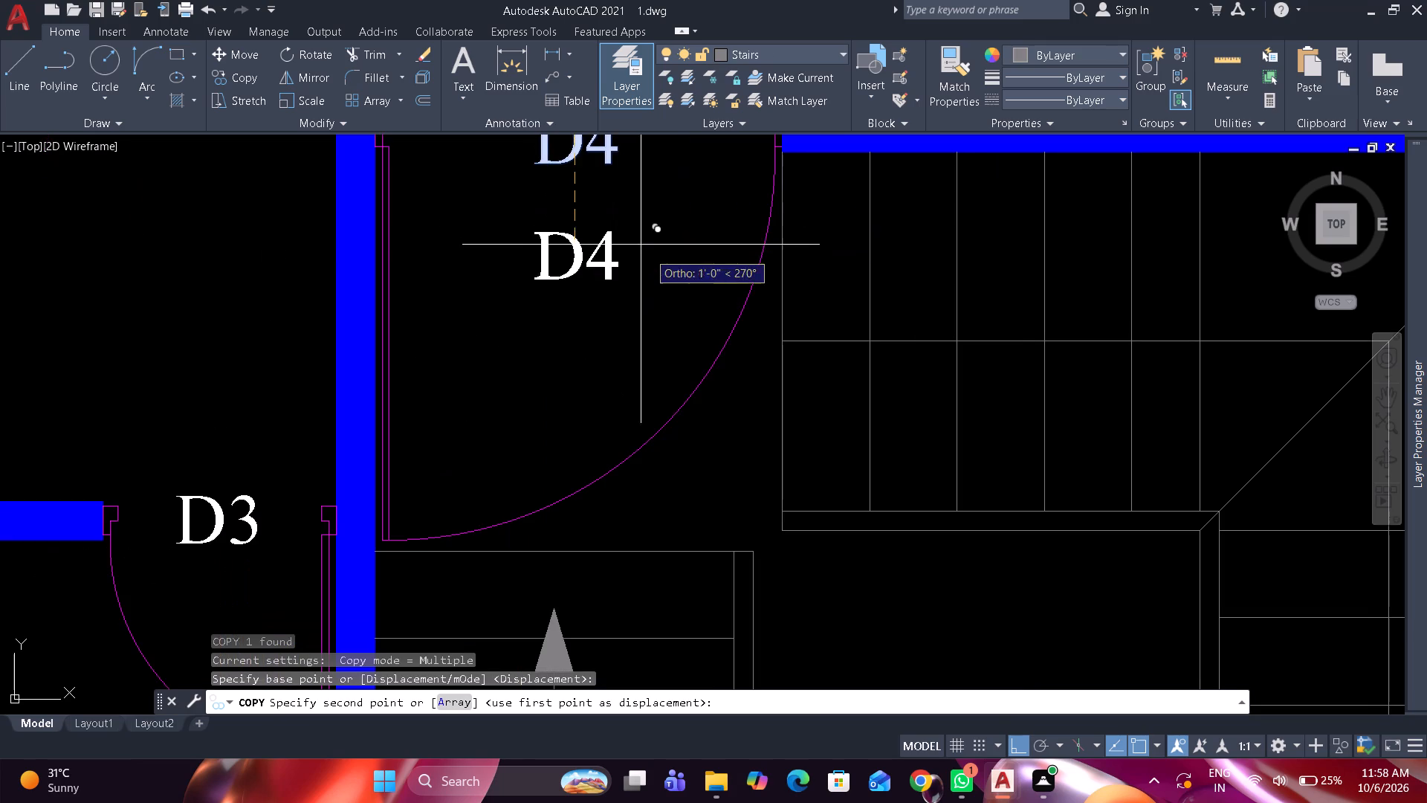
key(F8)
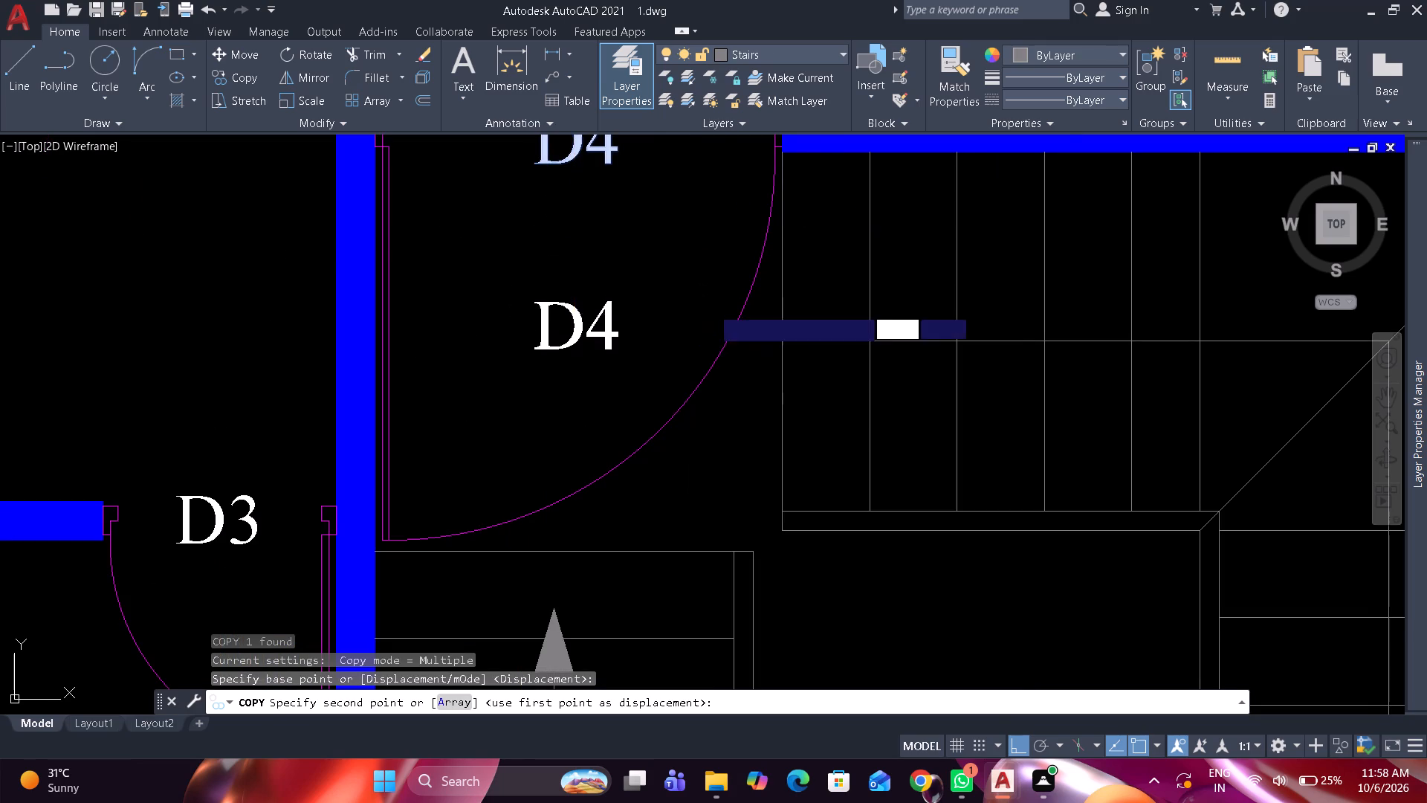
scroll(771, 303, up, 1)
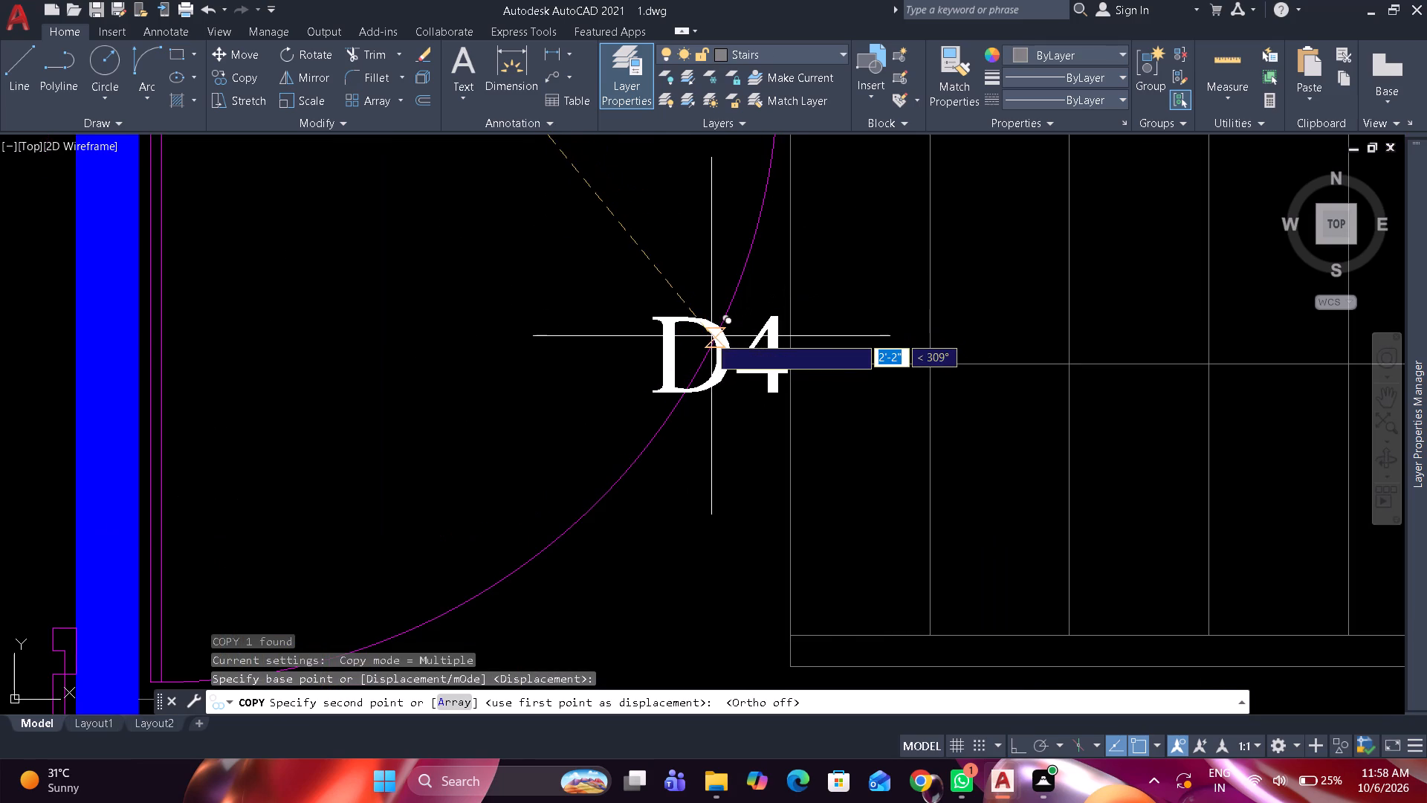
click(693, 346)
key(space)
Change the copied D4 label at the start of the upper flight to read "Up".
double_click(666, 347)
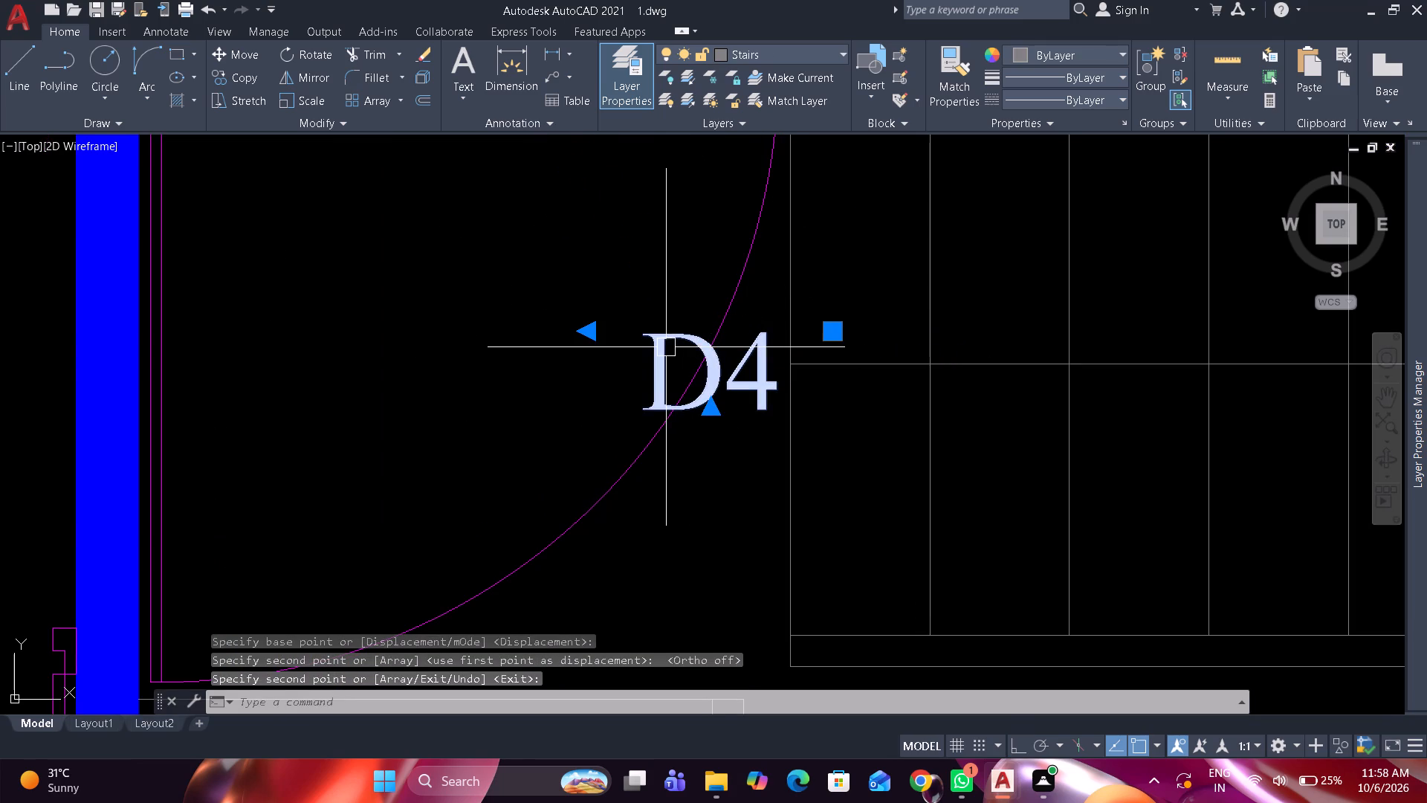
key(ctrl+a)
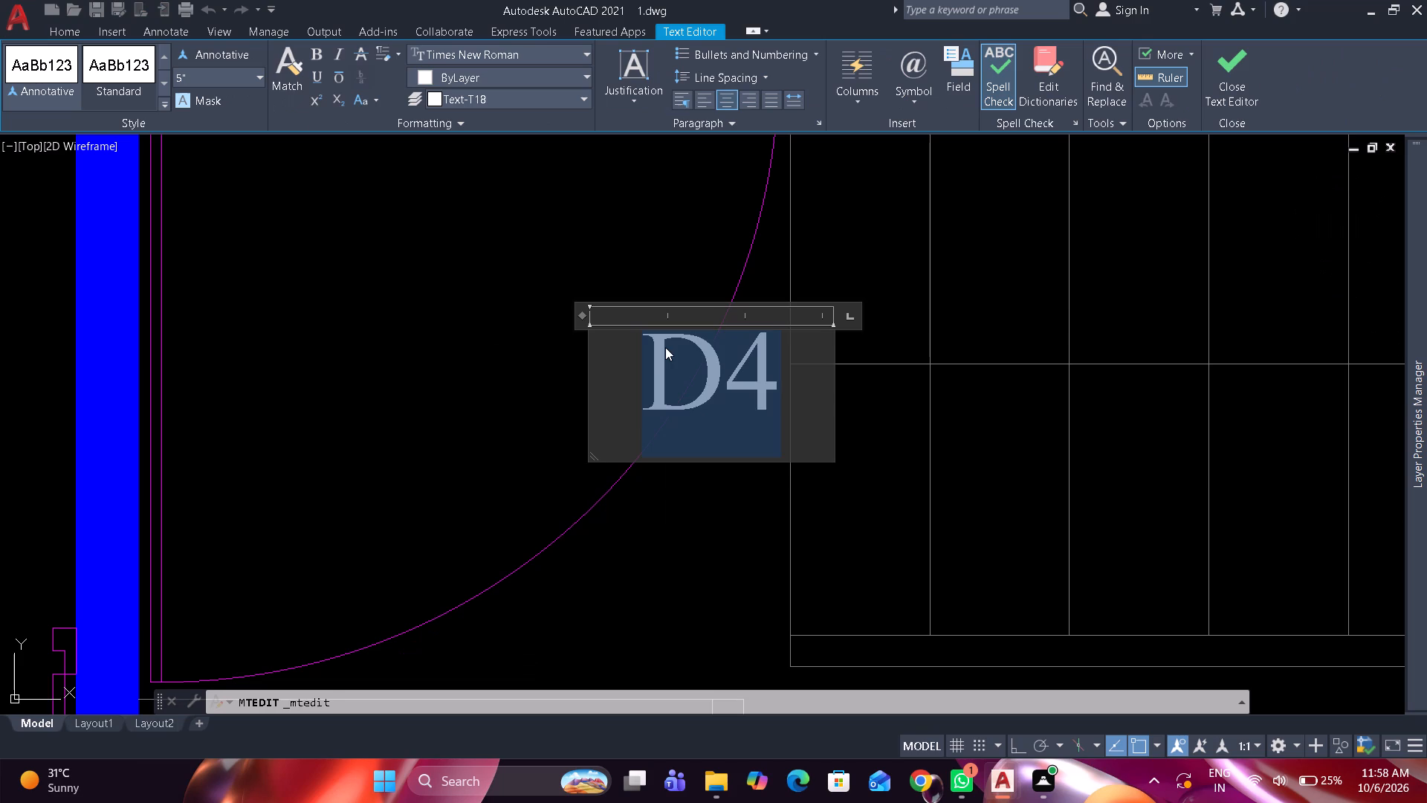
key(shift+u)
key(p)
click(452, 242)
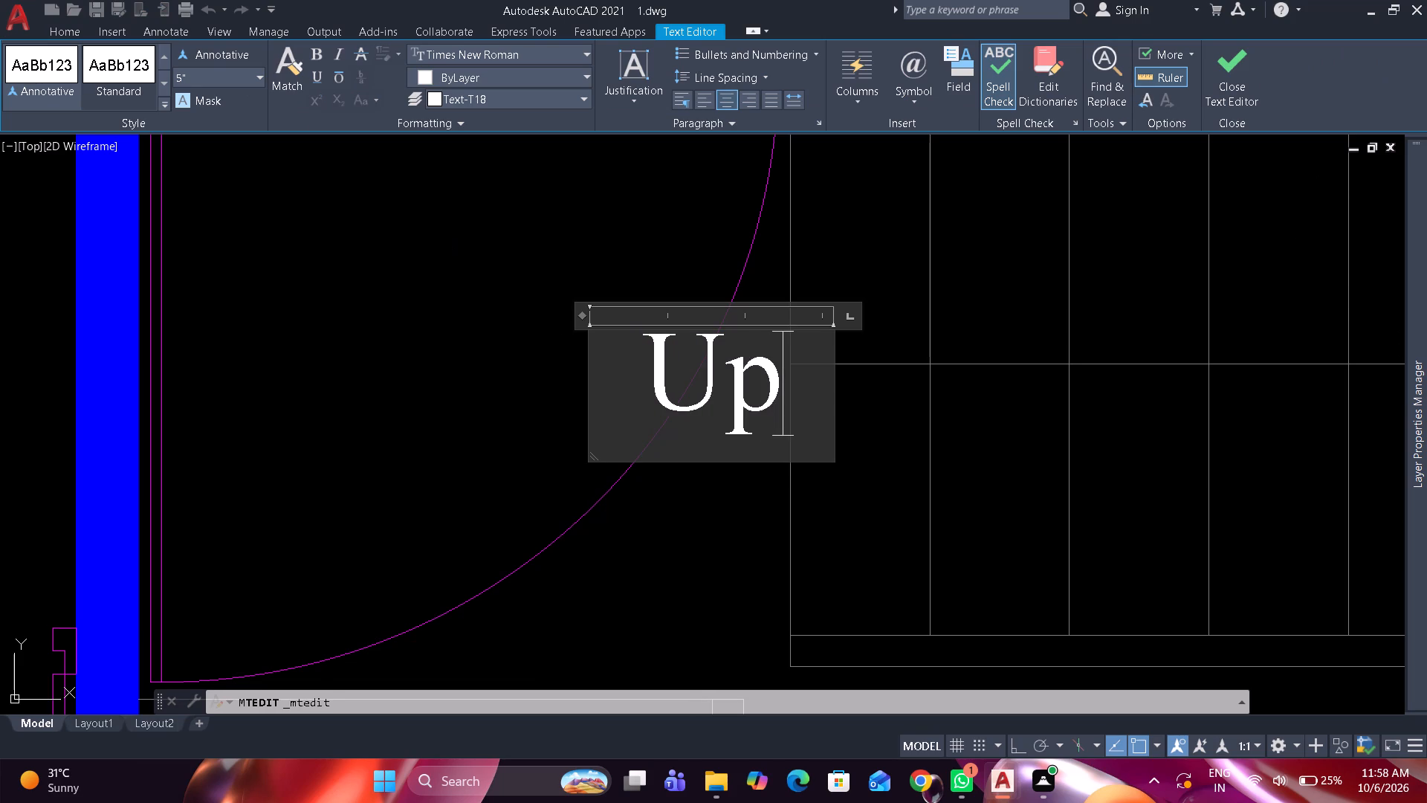
Shift the "Up" label slightly up and to the west, just clear of the upper flight's edge.
click(649, 346)
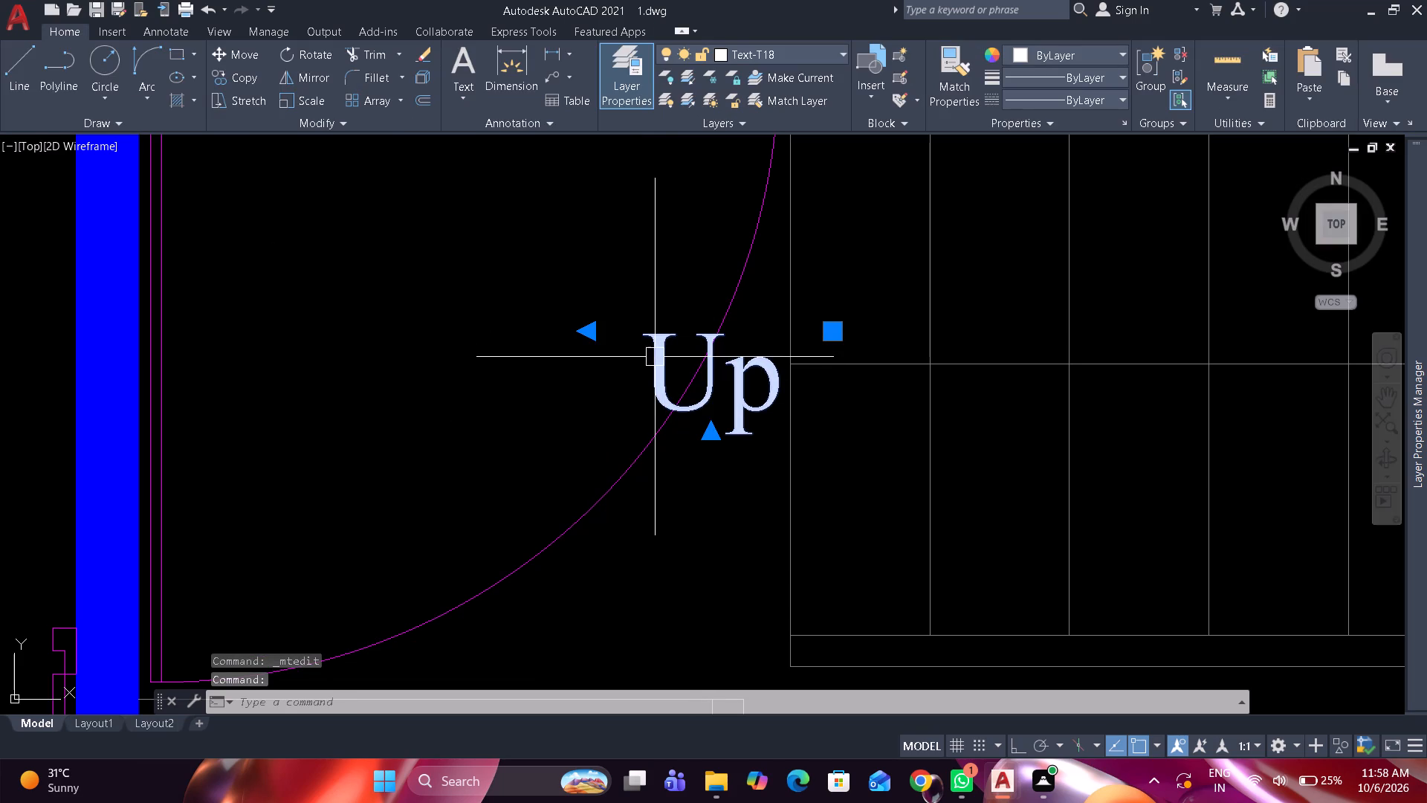
drag(656, 361, 646, 342)
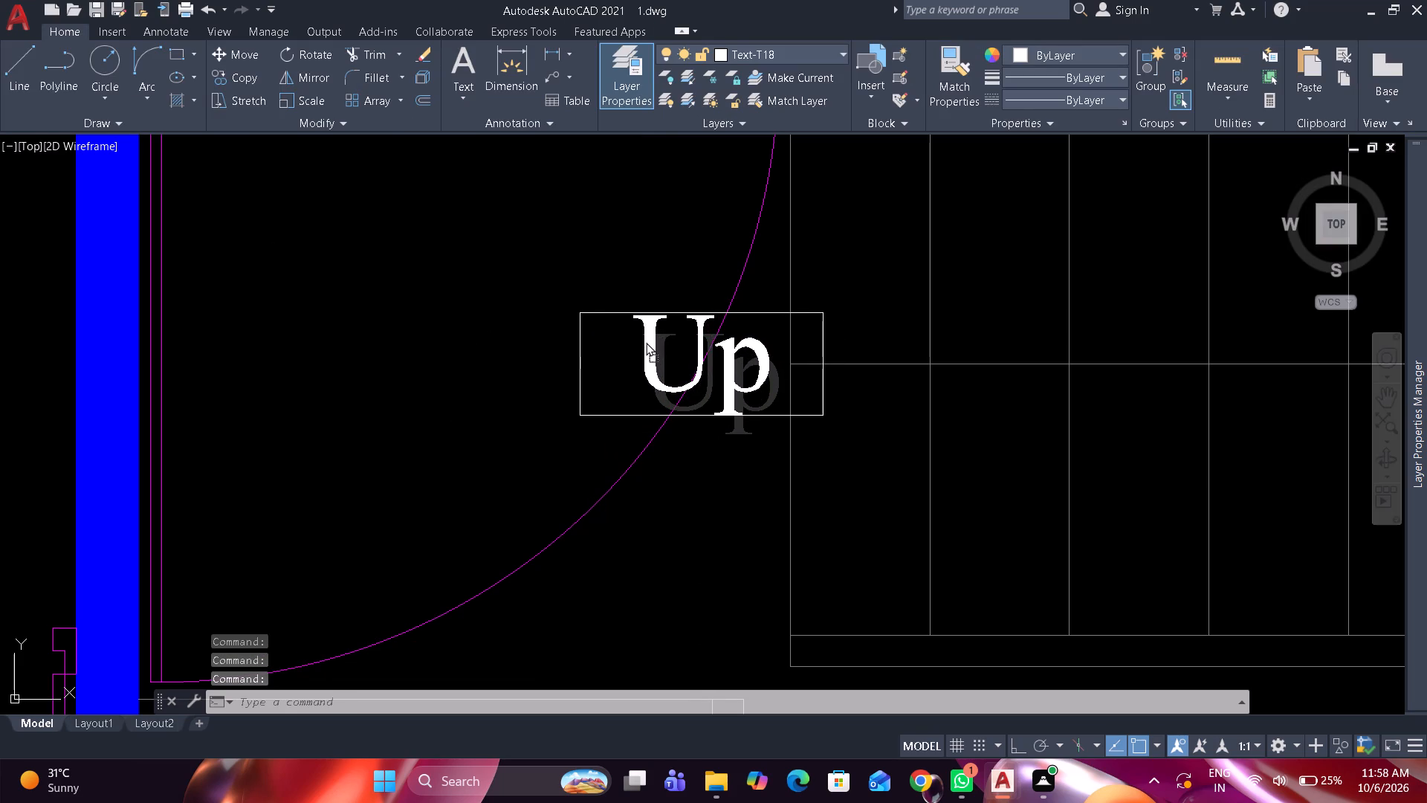
drag(646, 342, 636, 342)
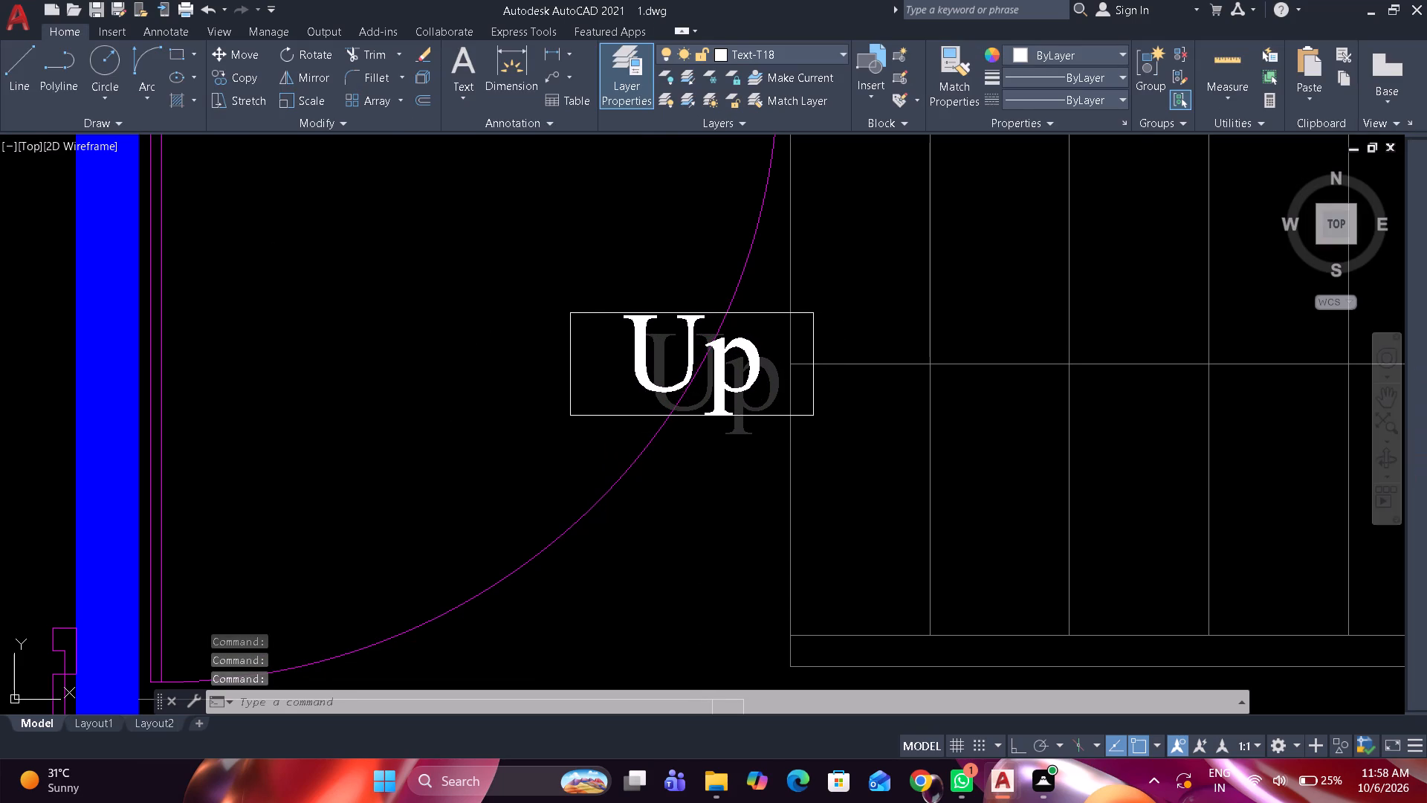
Copy the Drawing Room label into the open space east of the Verandah, below the staircase.
scroll(610, 257, down, 4)
middle_drag(604, 273, 604, 282)
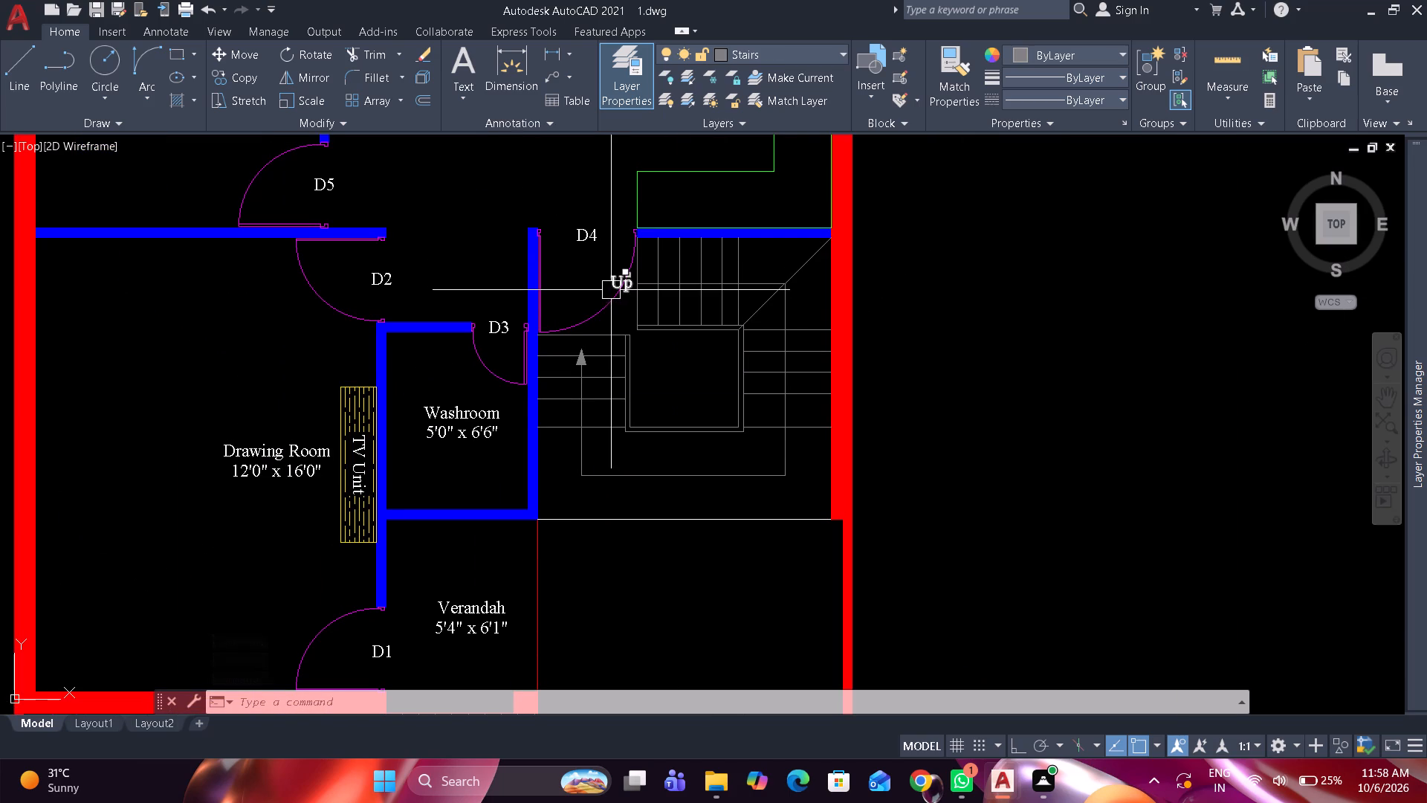
click(284, 476)
text(co)
key(space)
drag(285, 465, 307, 462)
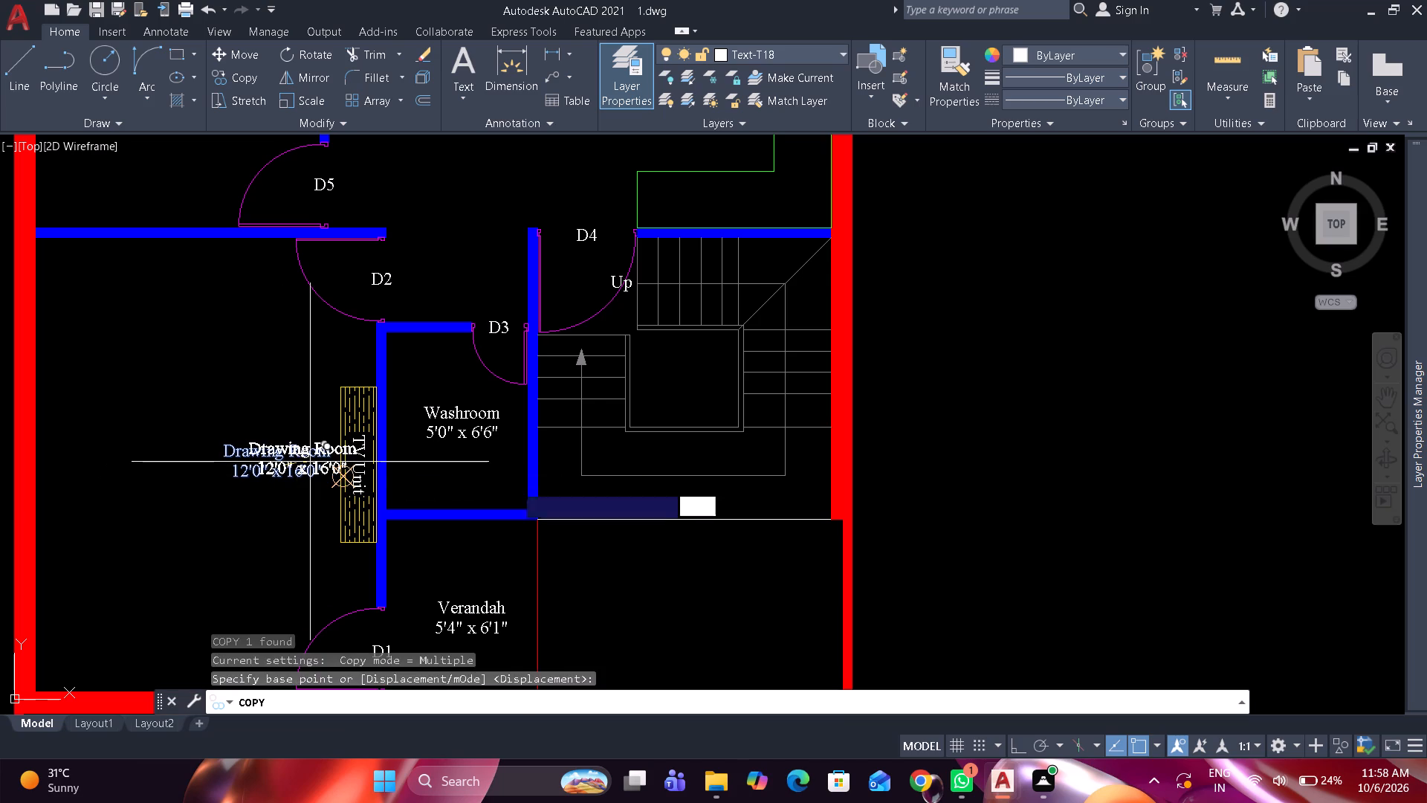
middle_drag(515, 485, 438, 339)
middle_drag(560, 471, 557, 398)
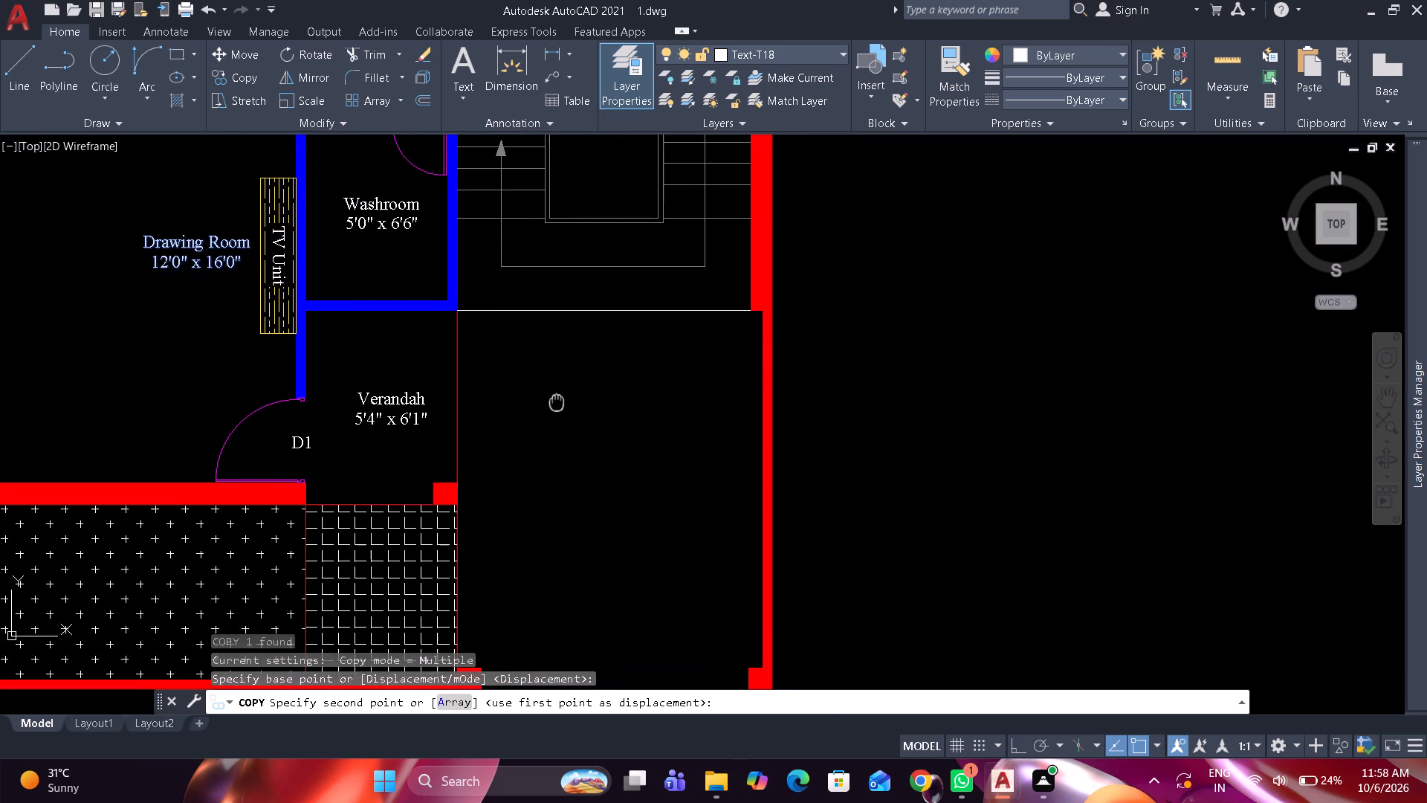
middle_drag(557, 398, 556, 388)
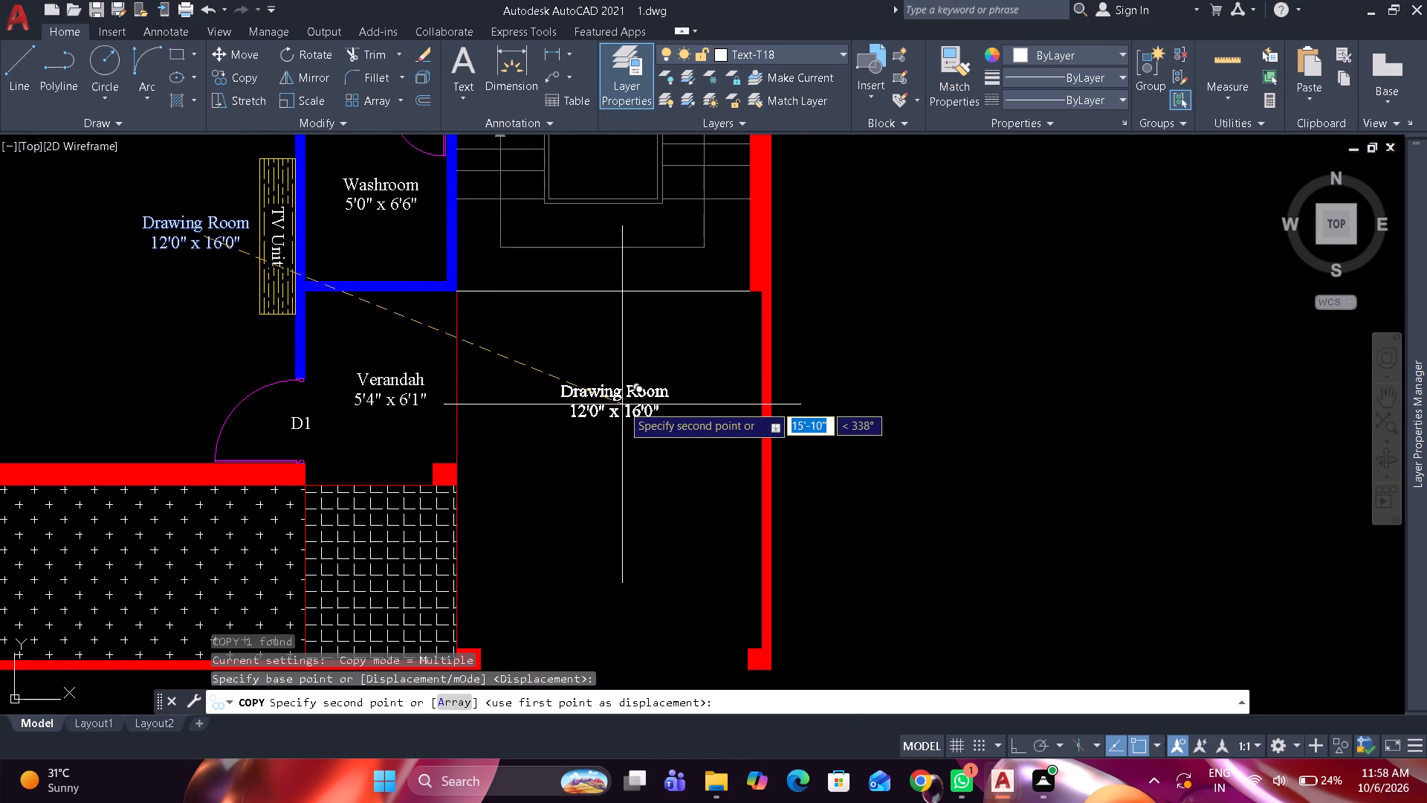
click(622, 404)
key(space)
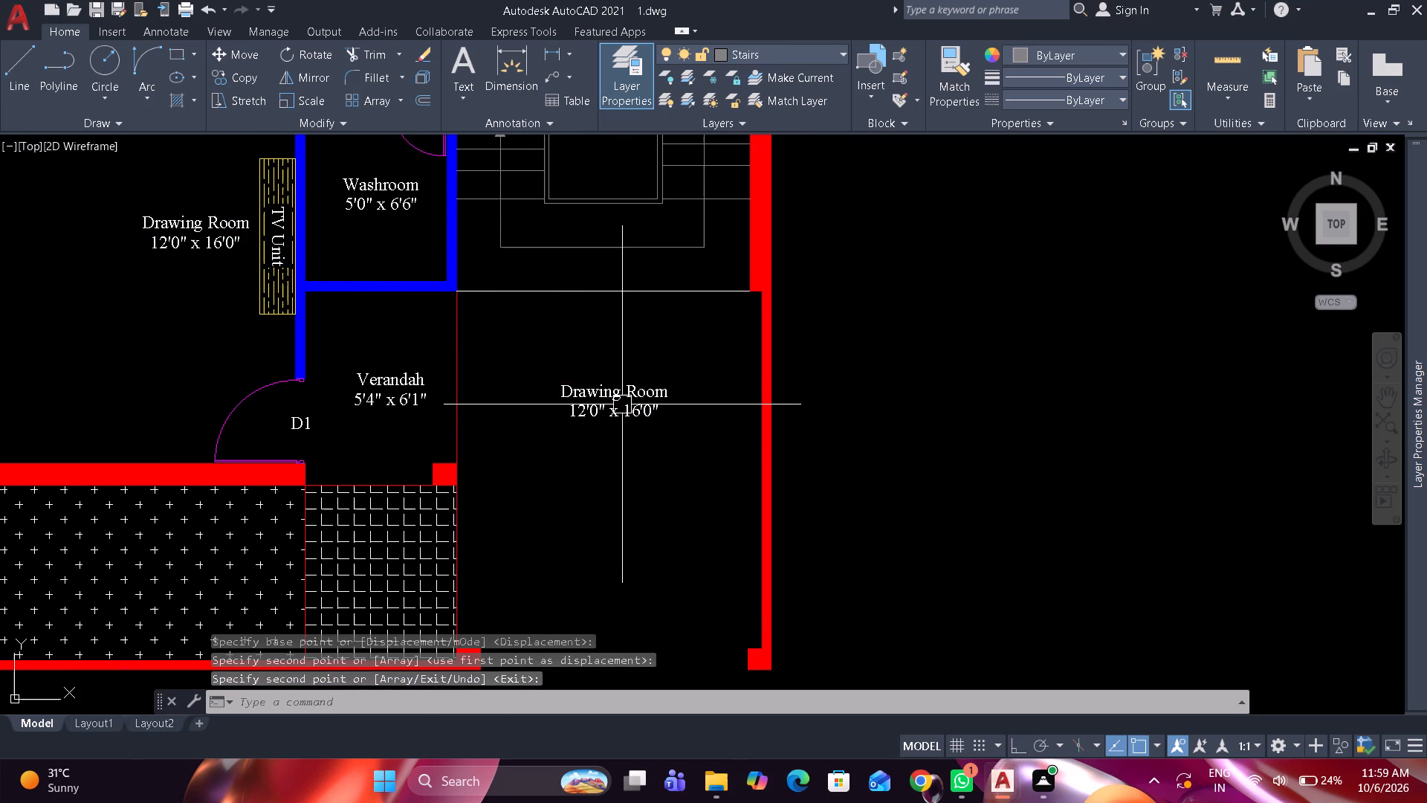
Replace the copied label's text east of the Verandah with "Parking" and 10'9" x 19'8" on the second line.
double_click(620, 401)
key(ctrl+a)
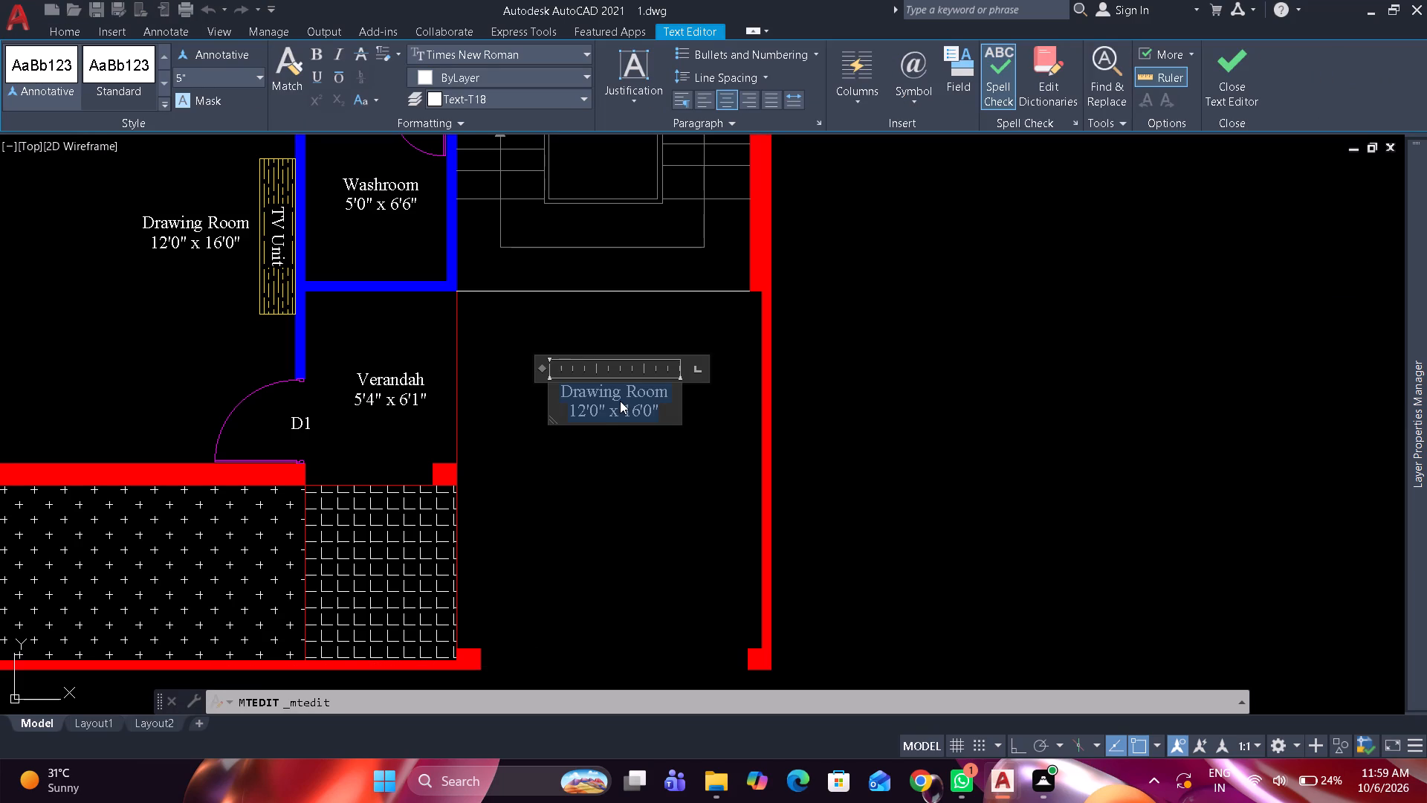
text(Parking)
key(Return)
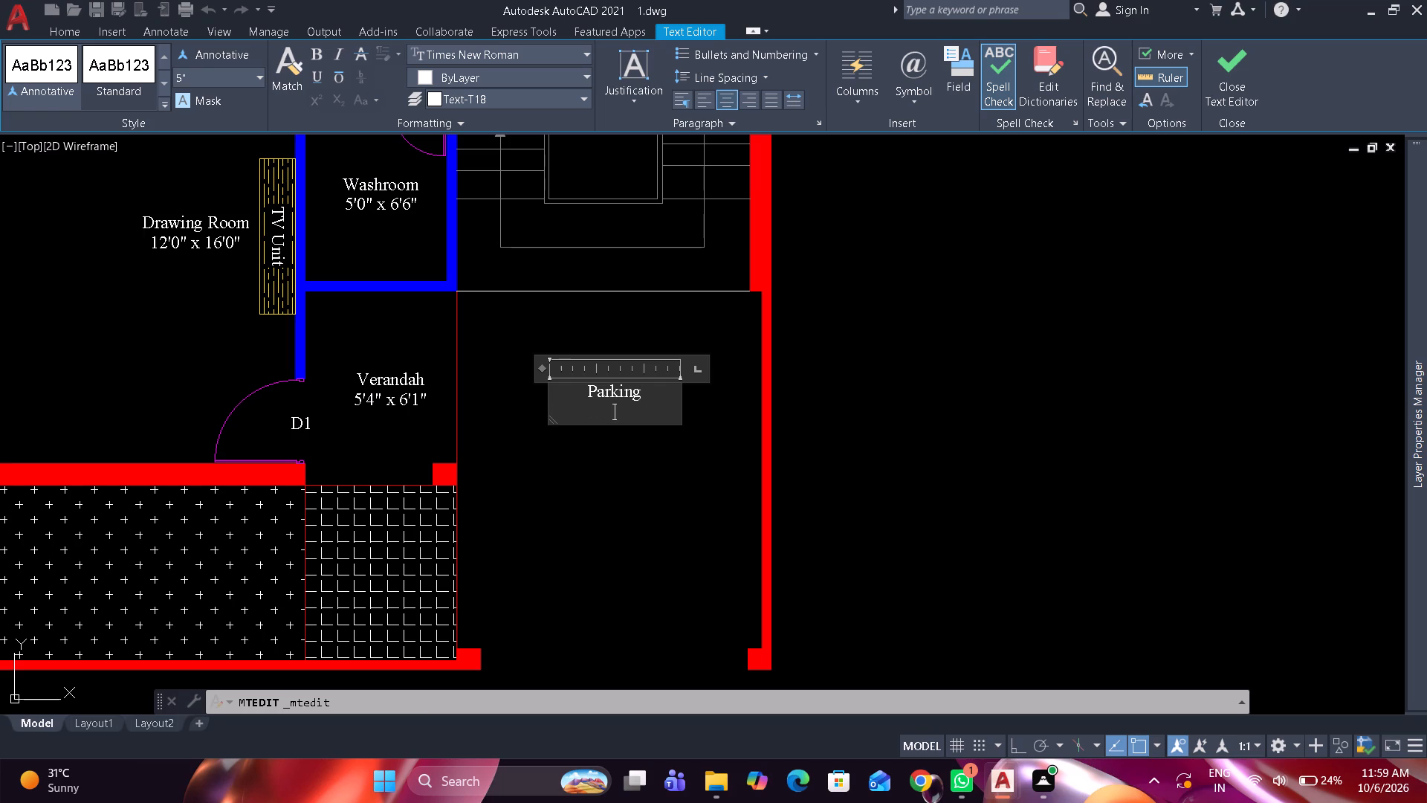
text(10')
key(9)
text(" x)
key(space)
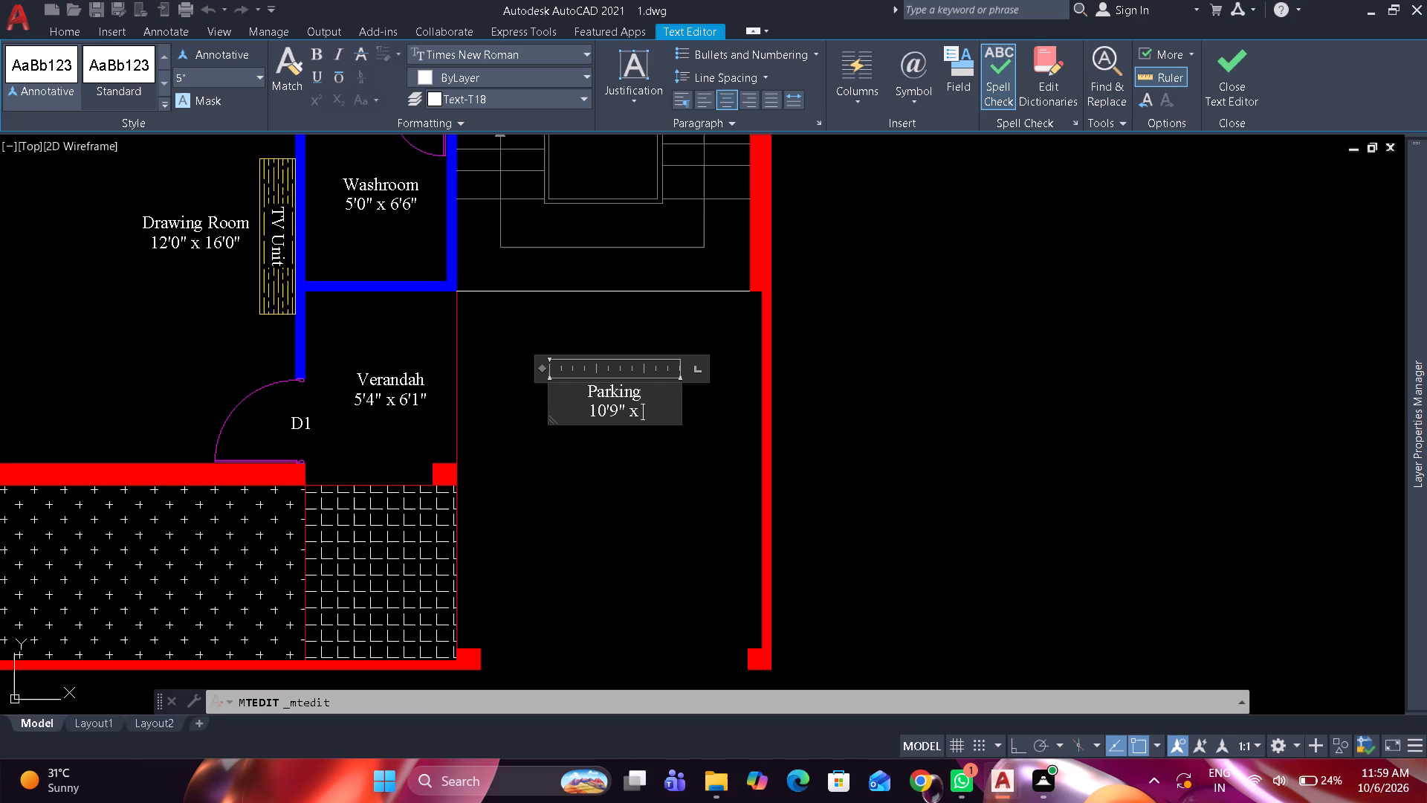
text(19)
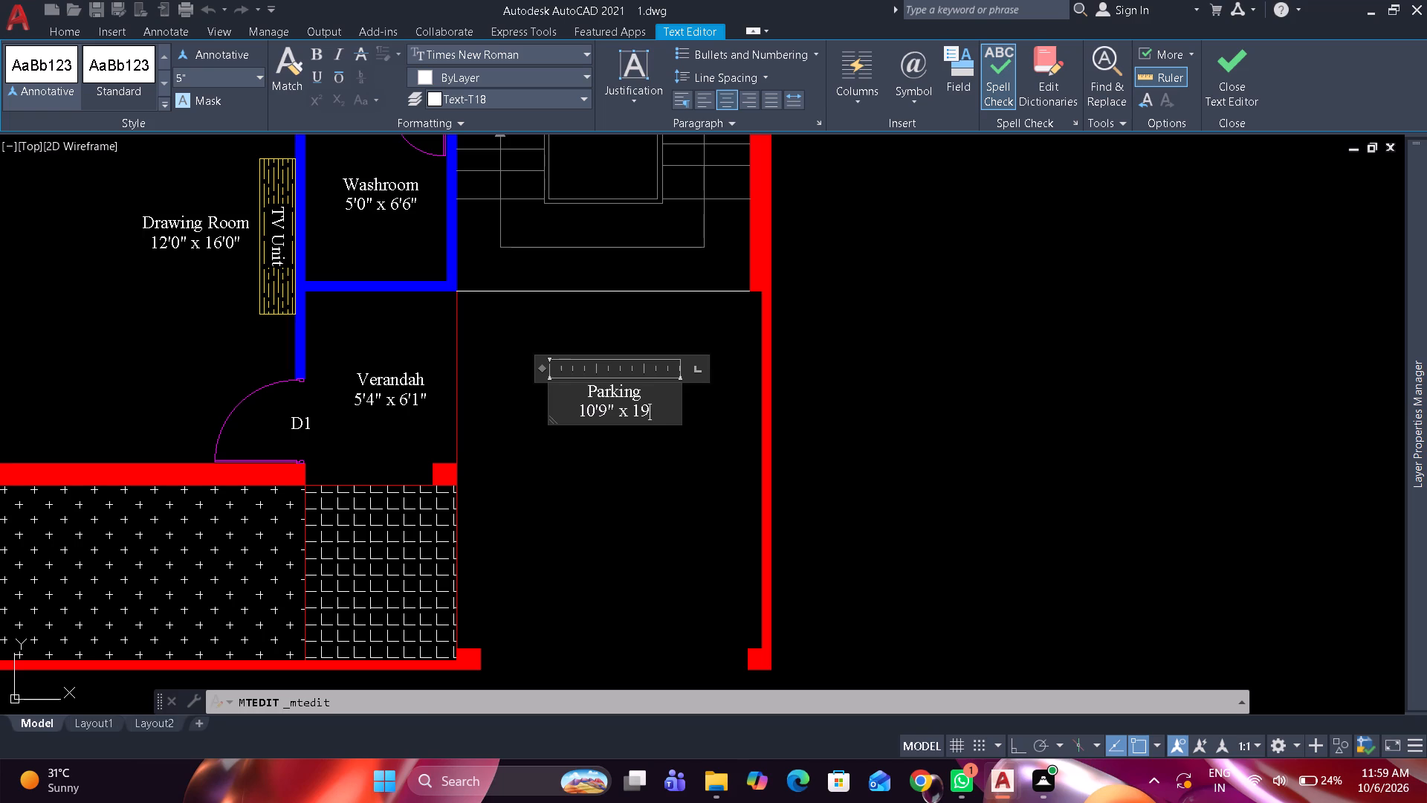
key(apostrophe)
key(8)
key(shift+quotedbl)
click(615, 483)
Copy the Drawing Room label onto the cross-hatched front area below the Drawing Room.
scroll(613, 450, down, 1)
middle_drag(677, 416, 733, 428)
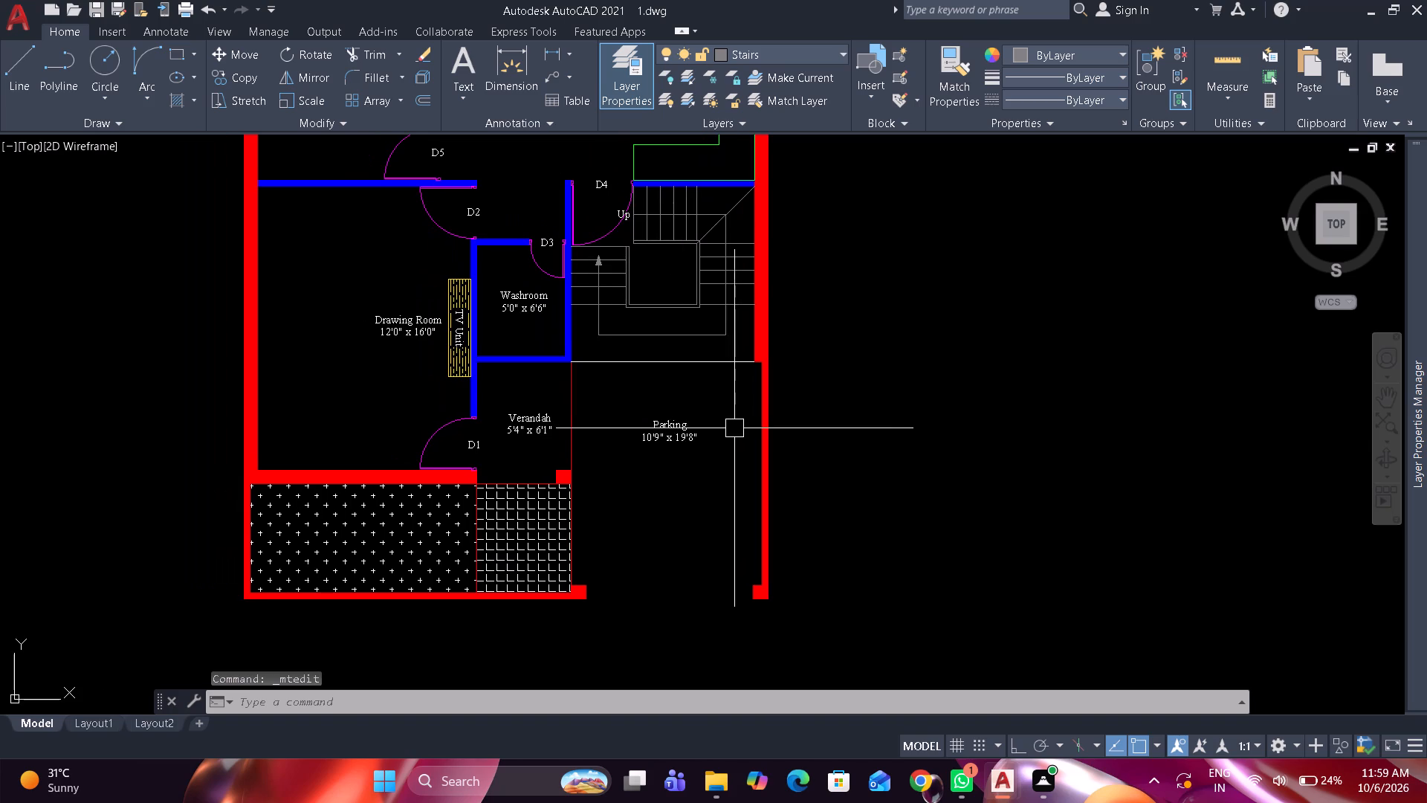
middle_drag(566, 406, 766, 372)
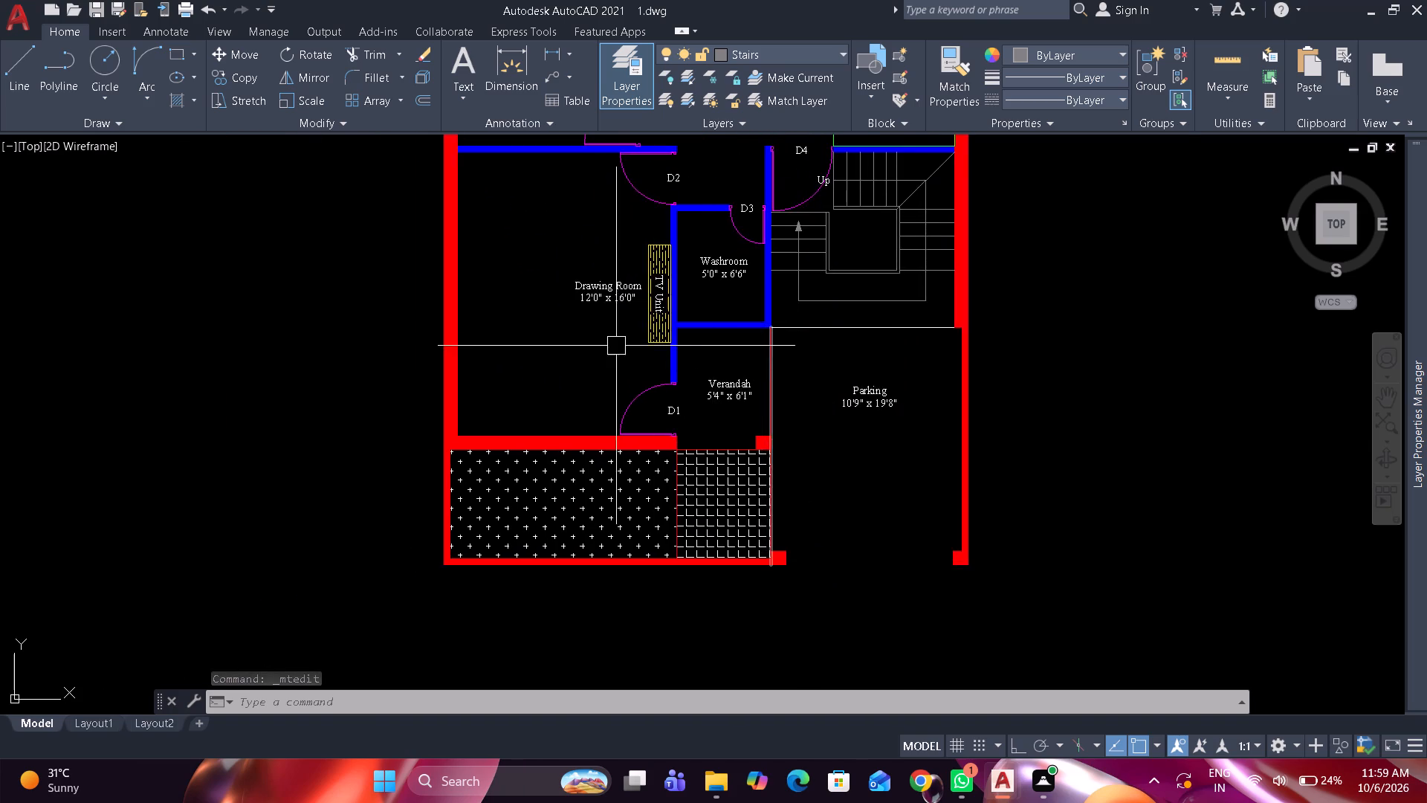
scroll(589, 344, up, 1)
middle_drag(575, 343, 579, 228)
click(612, 158)
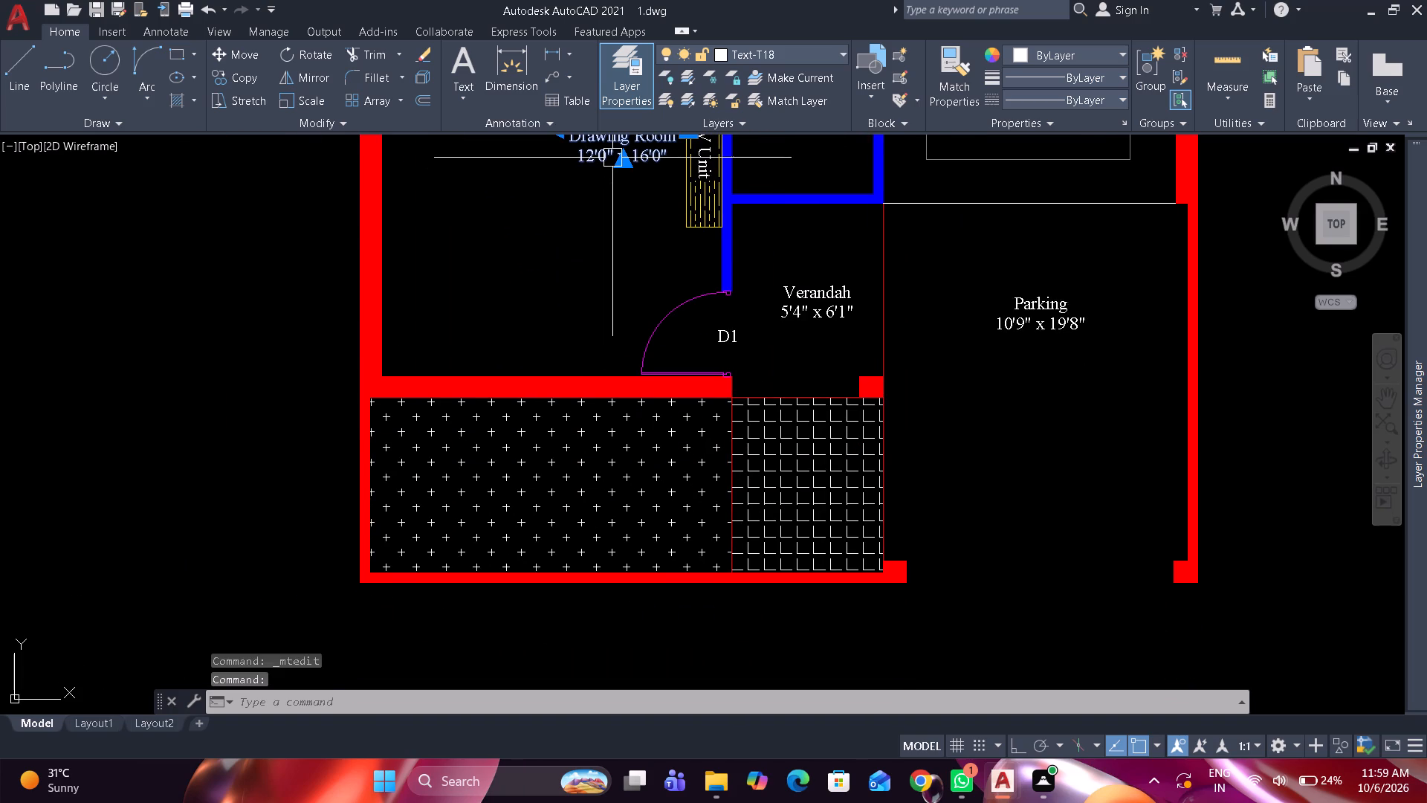
text(co)
key(space)
click(613, 154)
scroll(511, 496, up, 1)
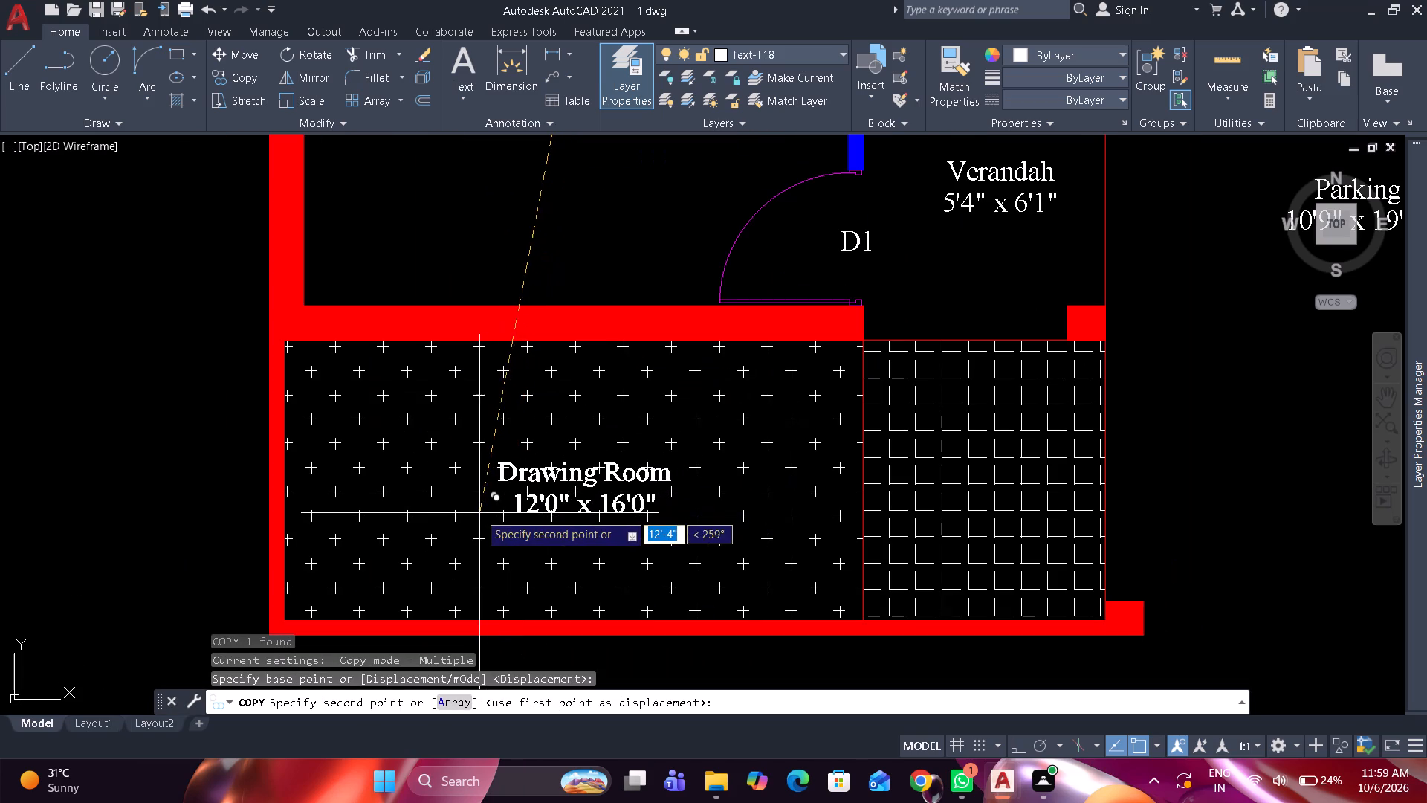
click(467, 494)
key(space)
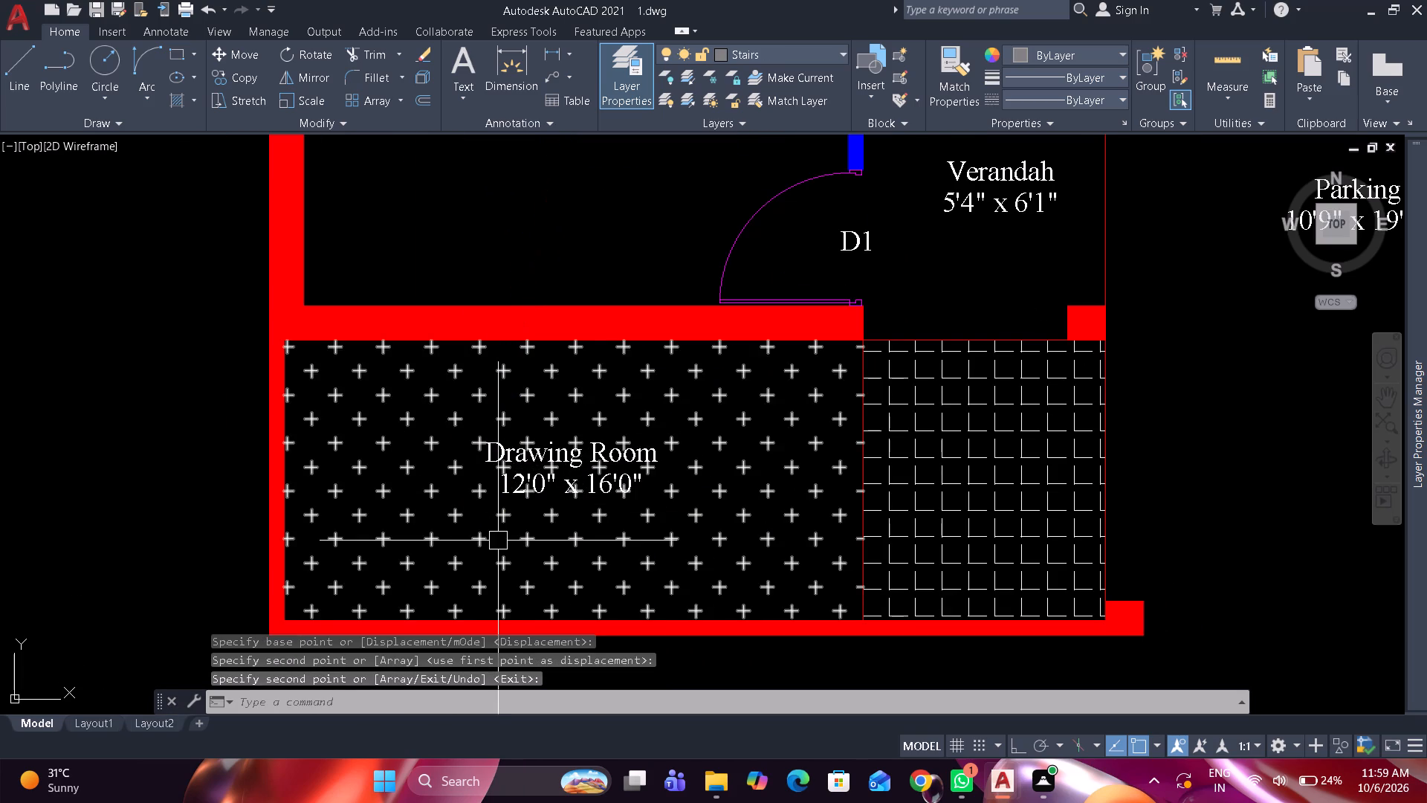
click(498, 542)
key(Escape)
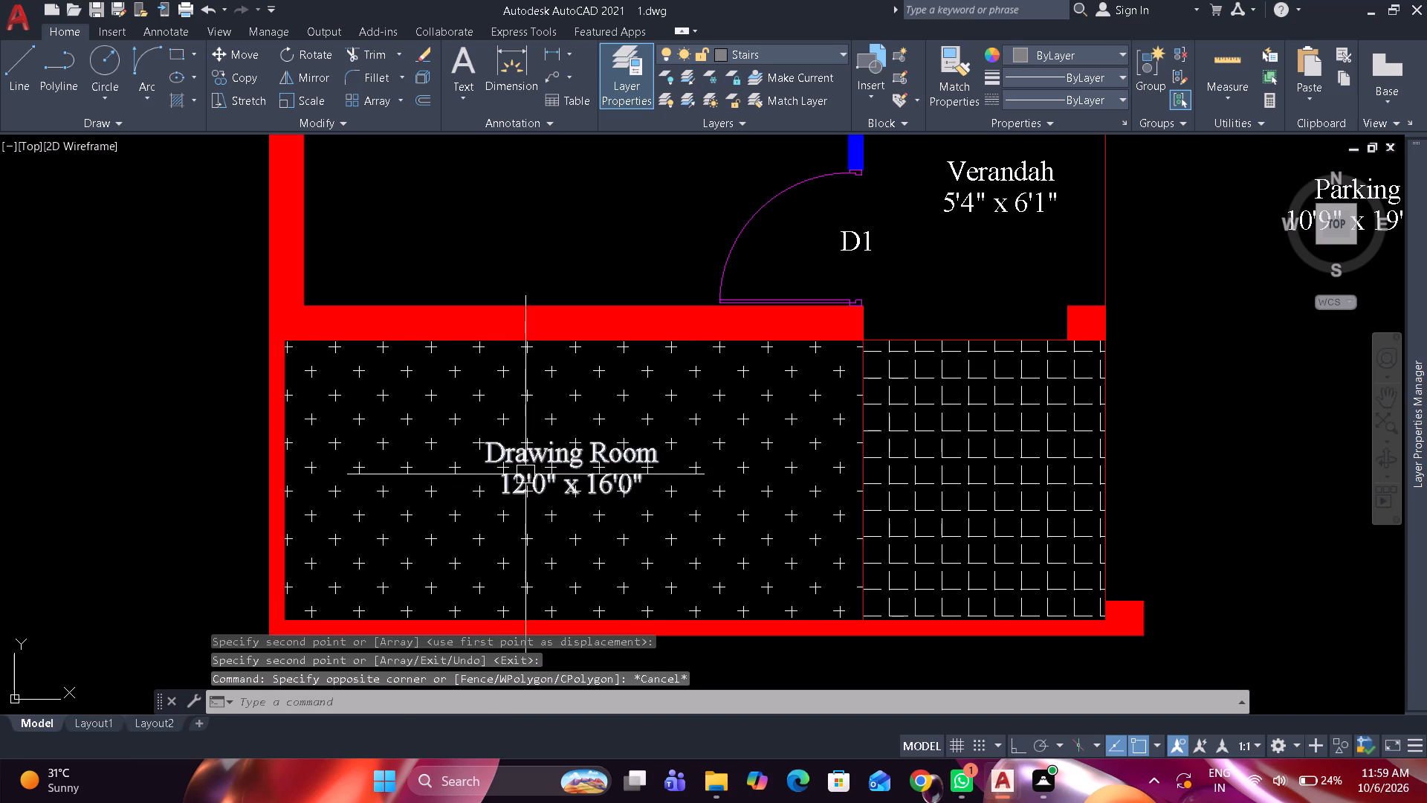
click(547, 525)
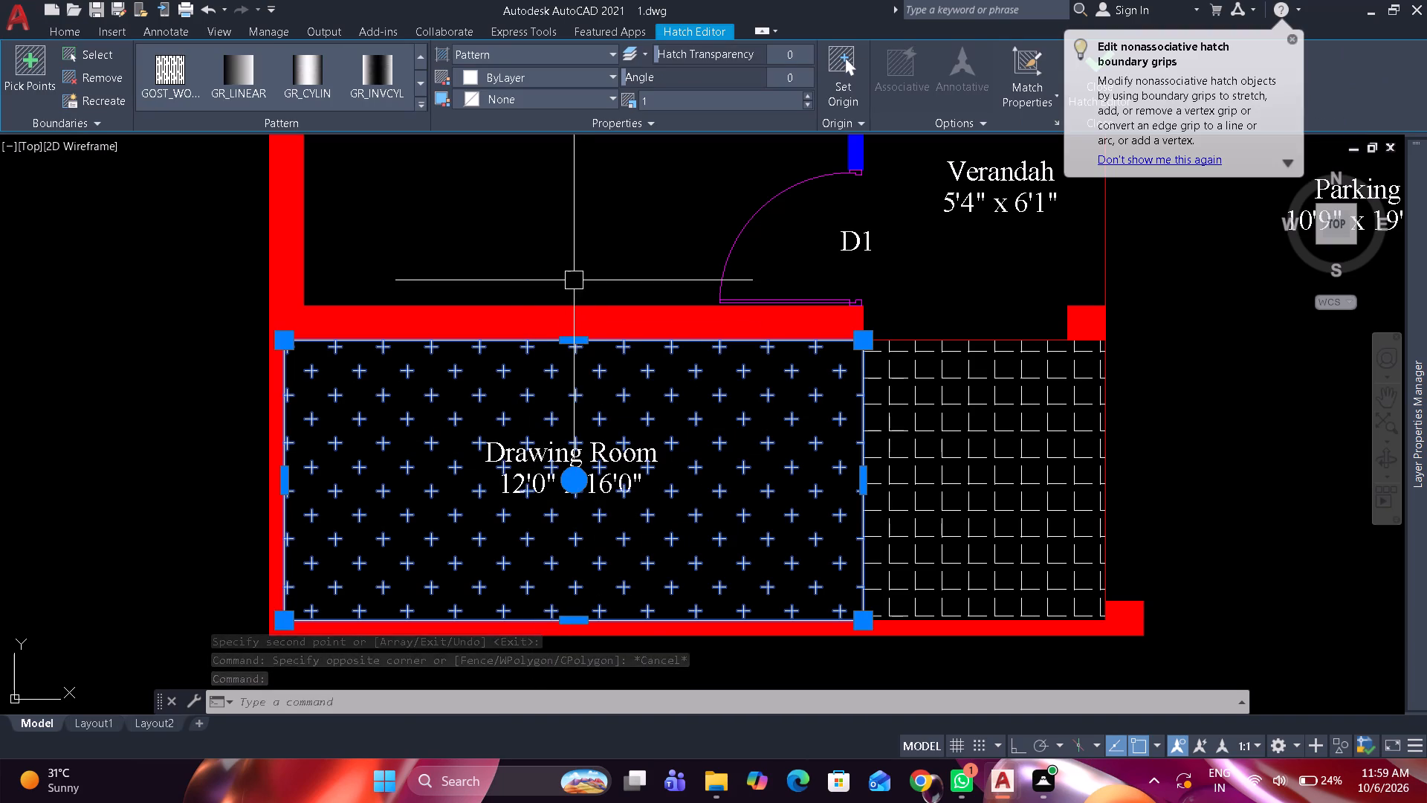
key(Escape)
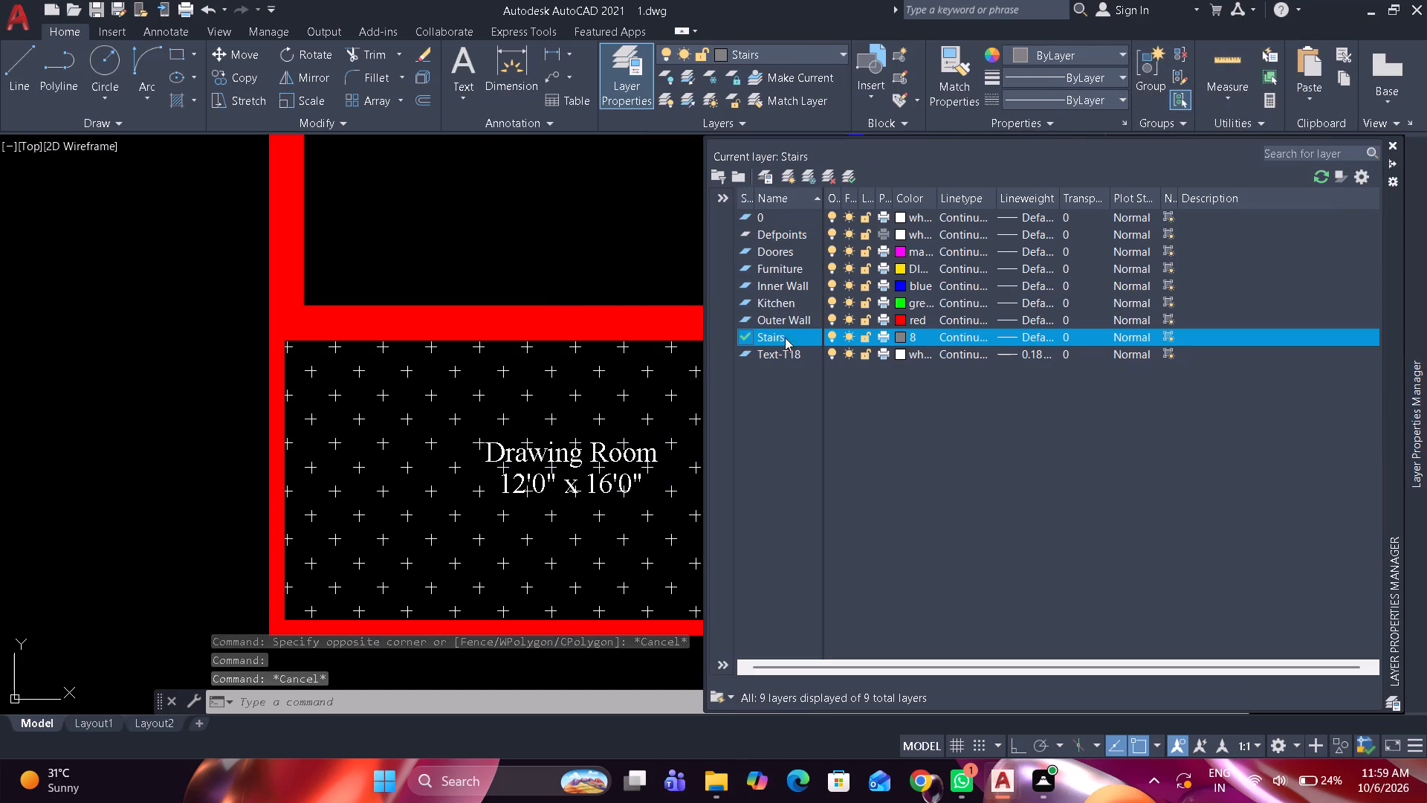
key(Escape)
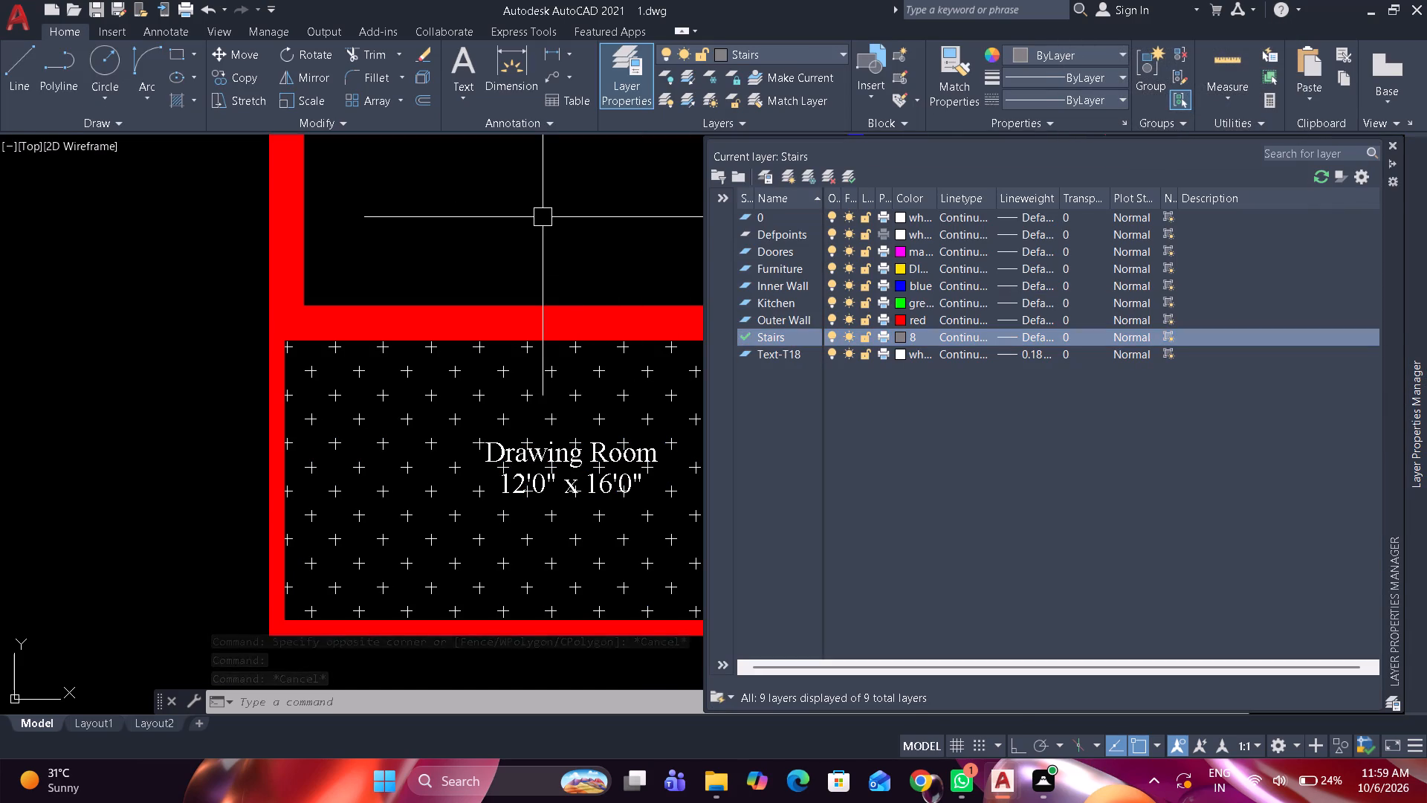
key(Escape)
Erase the cross-pattern hatch in the front area below the Drawing Room.
click(436, 375)
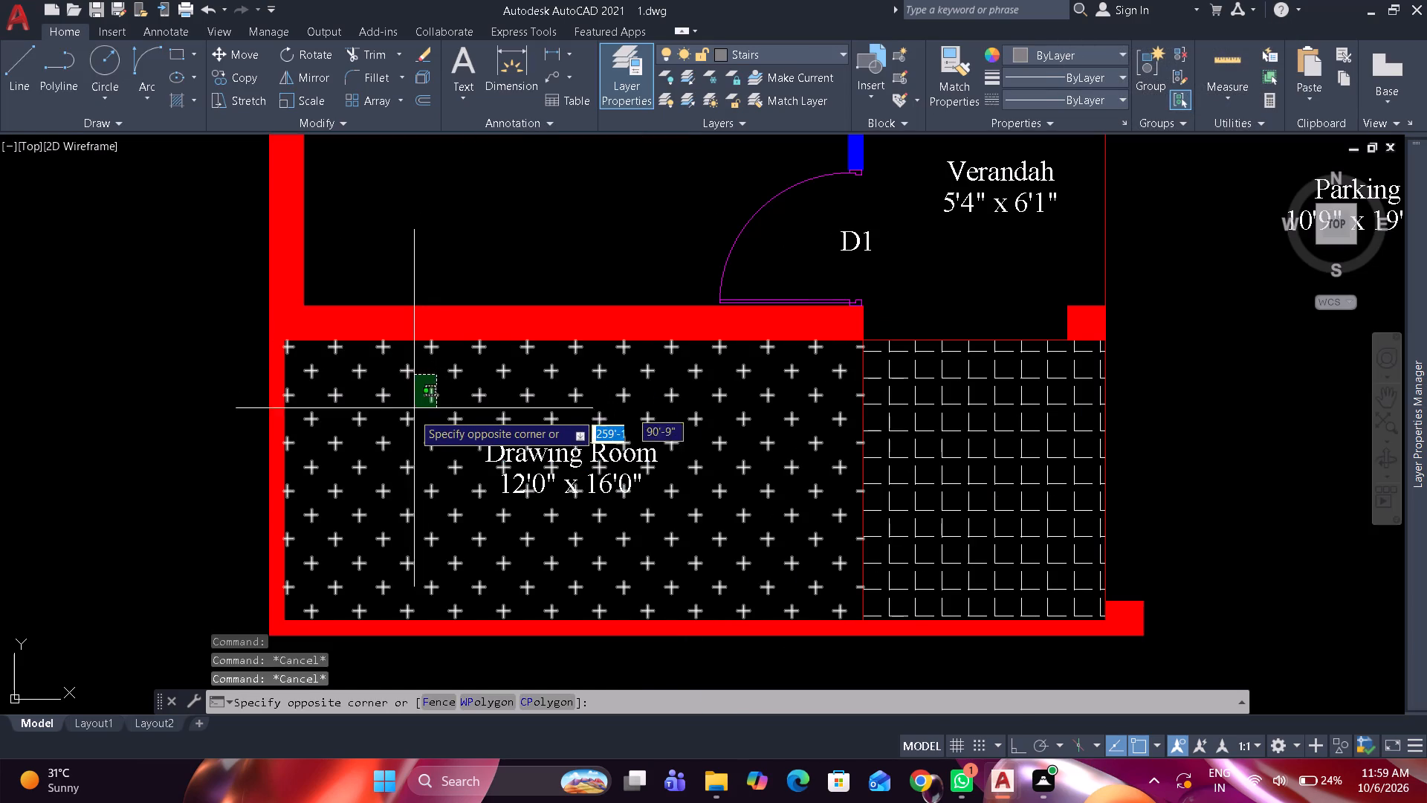
click(404, 425)
text(e)
key(space)
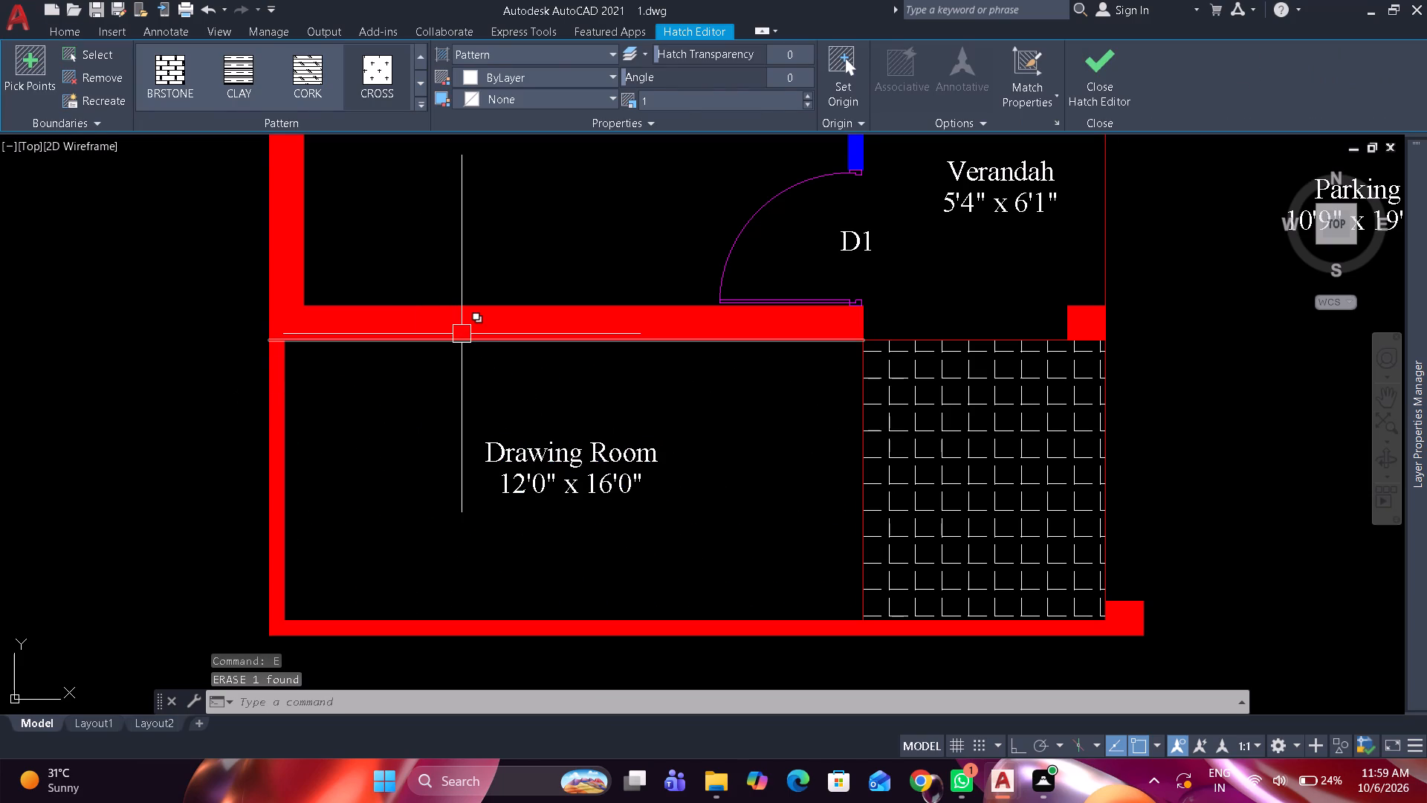
Replace the copied label's text in the front area with "Front Set Back/Lawn" and widen its text frame to fit one line.
double_click(562, 454)
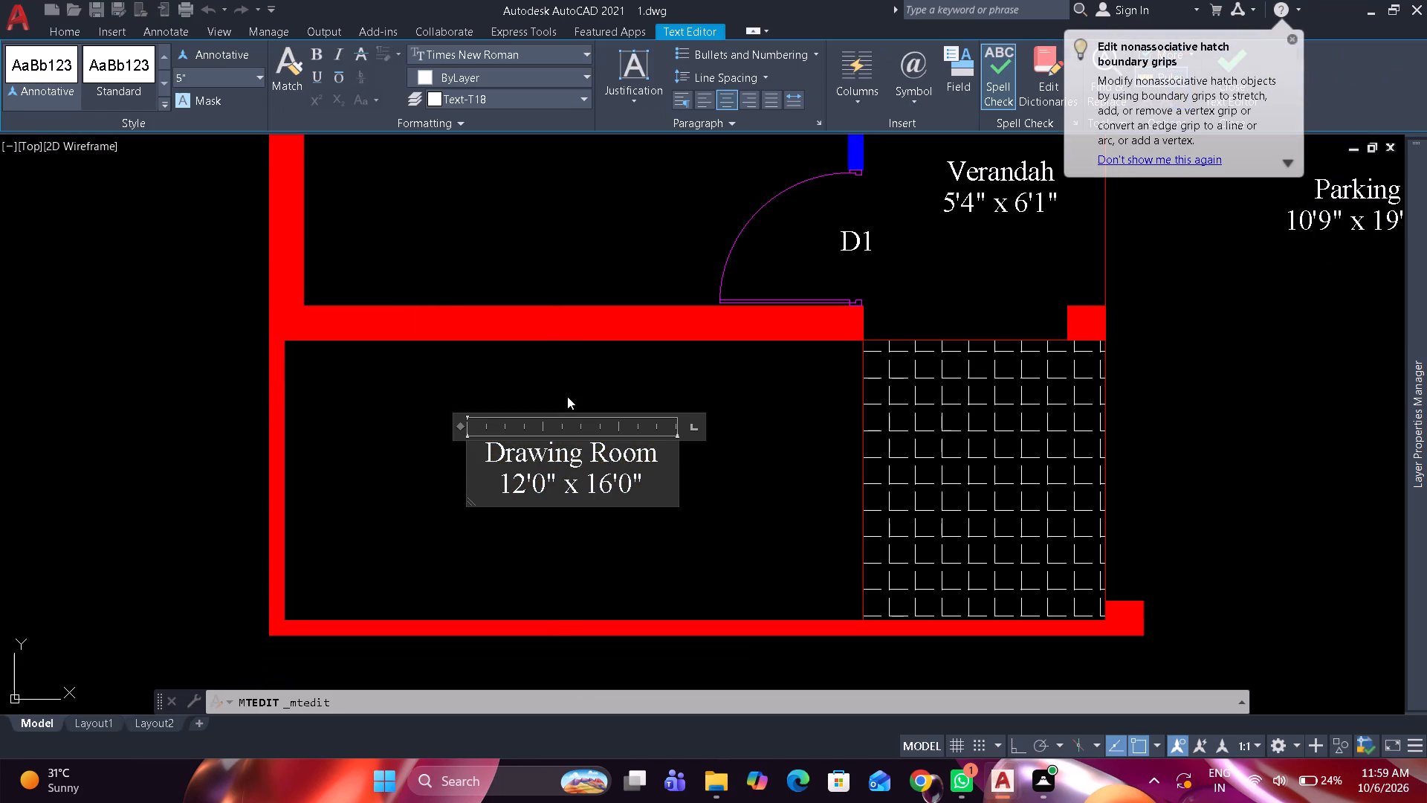
key(ctrl+a)
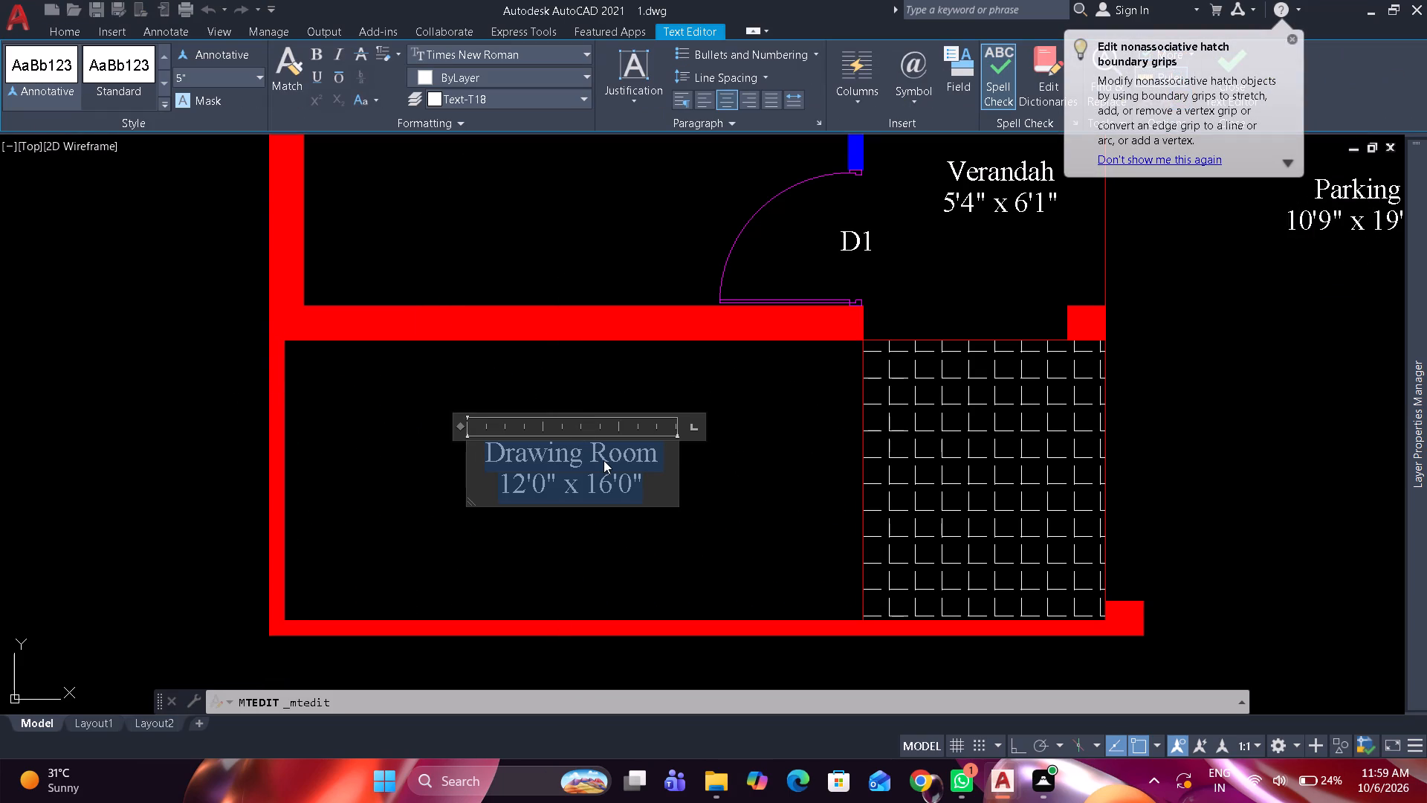
text(Front)
key(space)
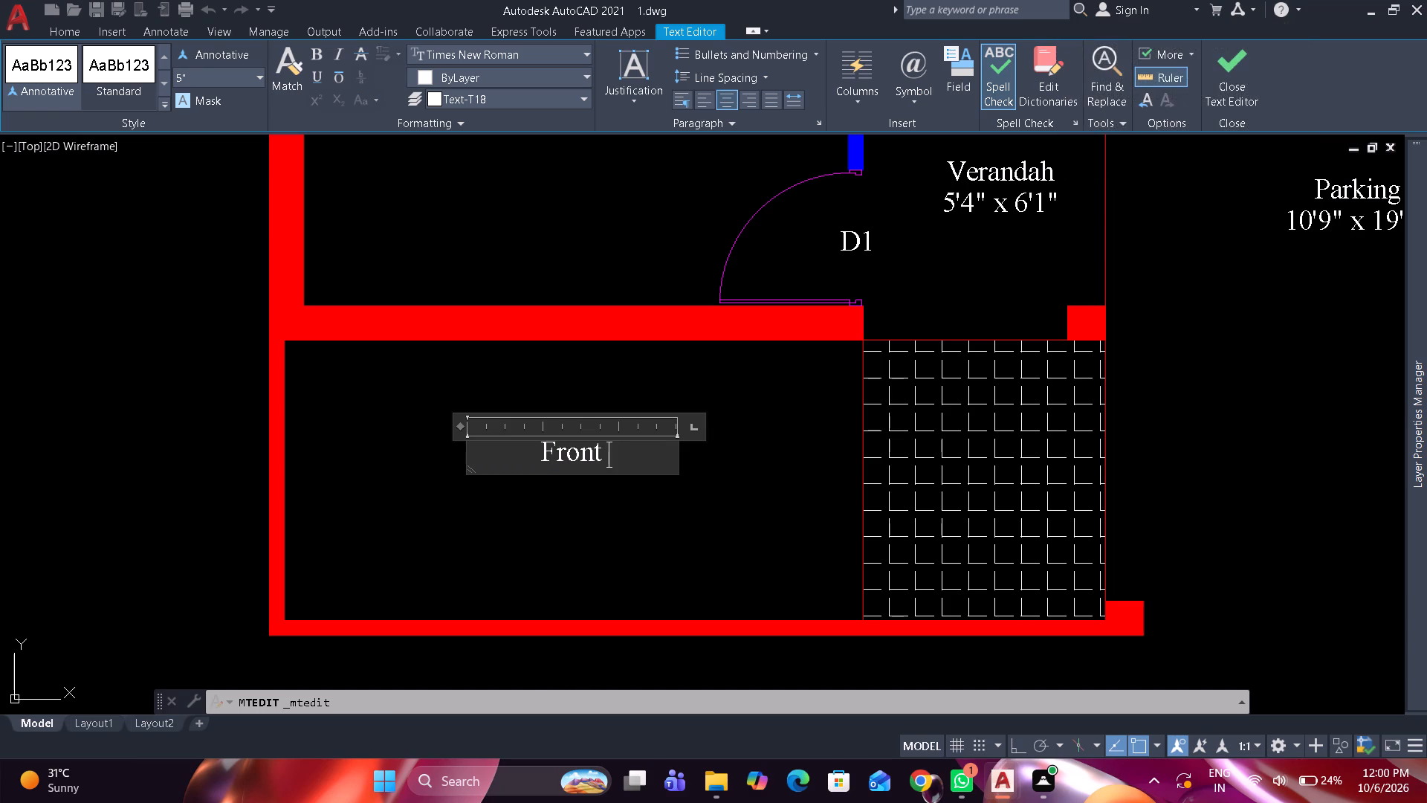
text(Set)
key(space)
text(Ba)
text(ck)
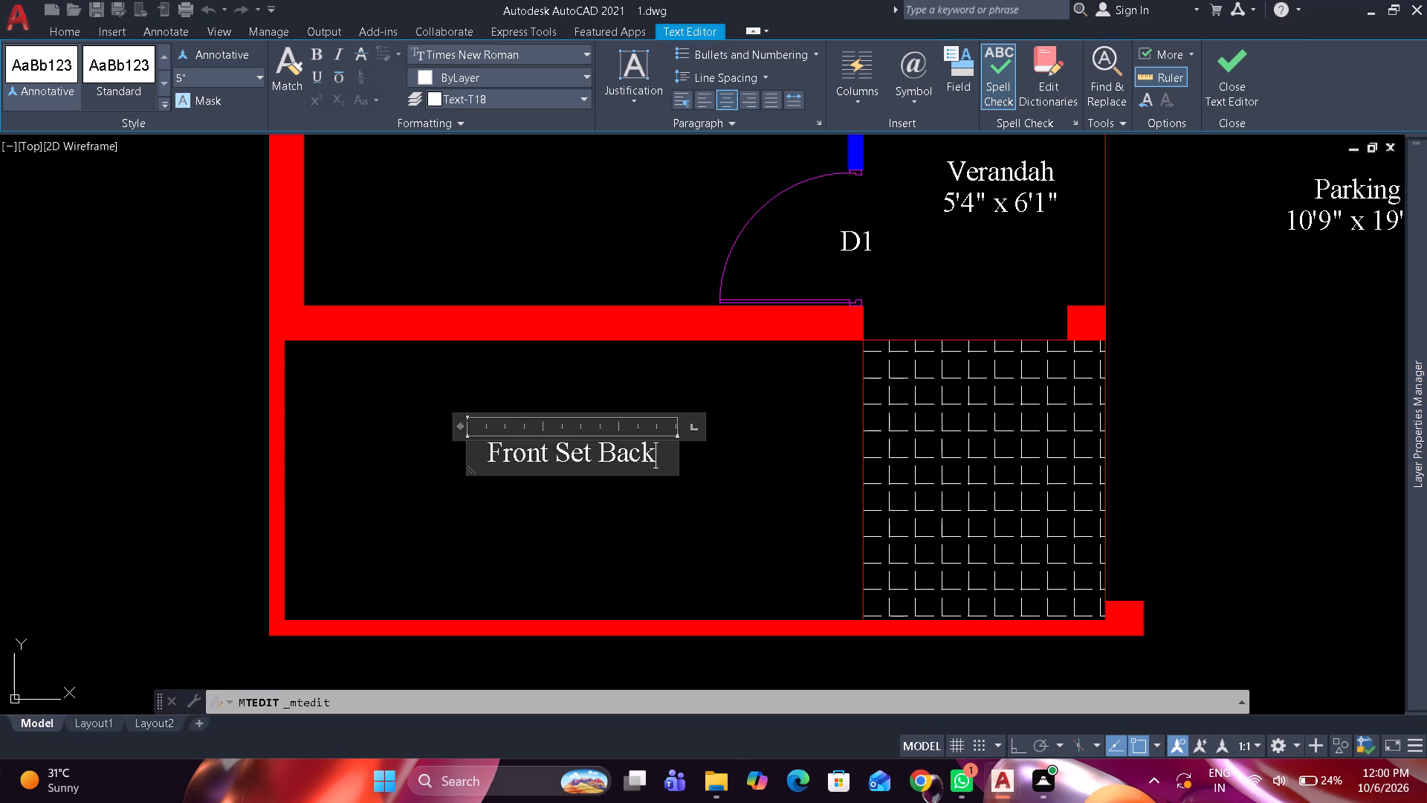
key(slash)
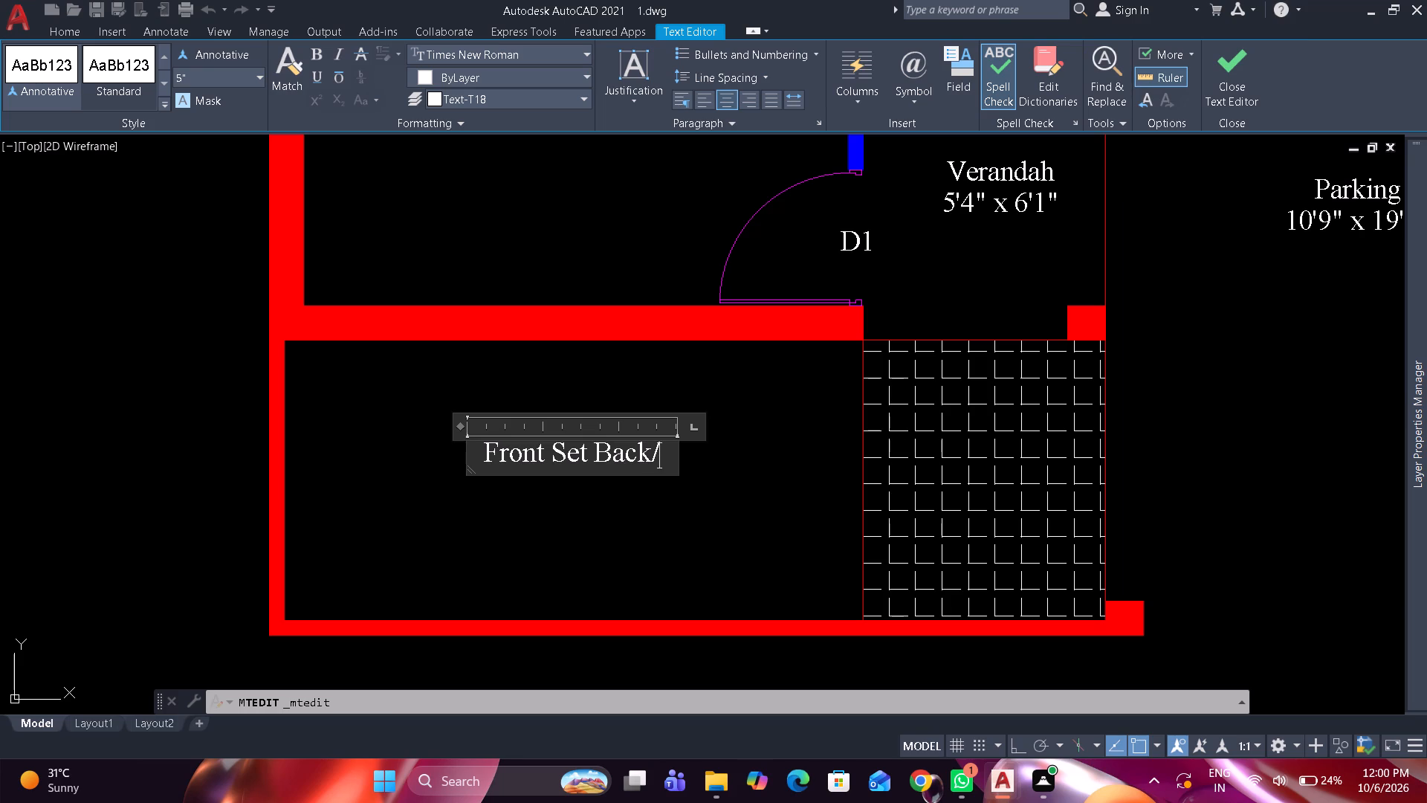
text(Lawn)
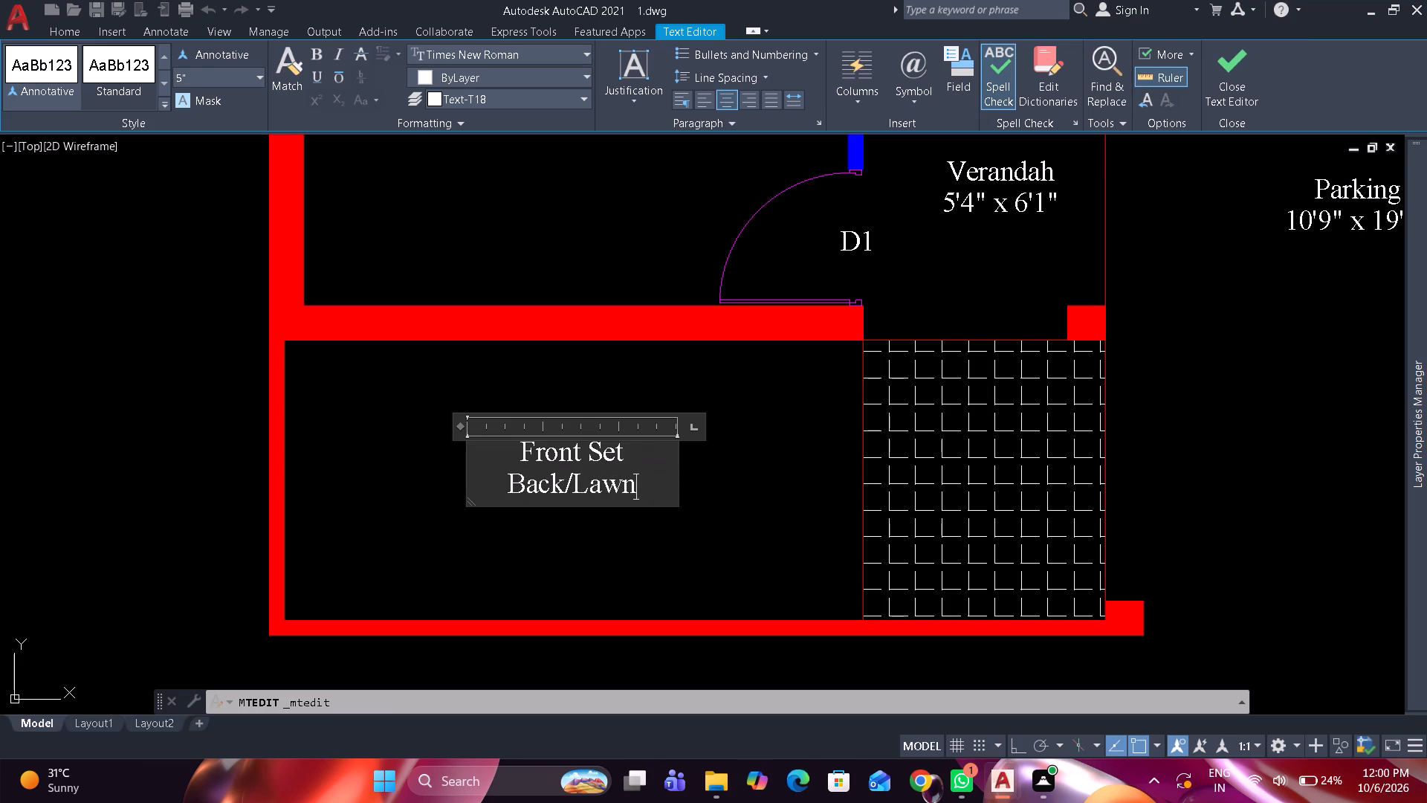
drag(462, 427, 429, 427)
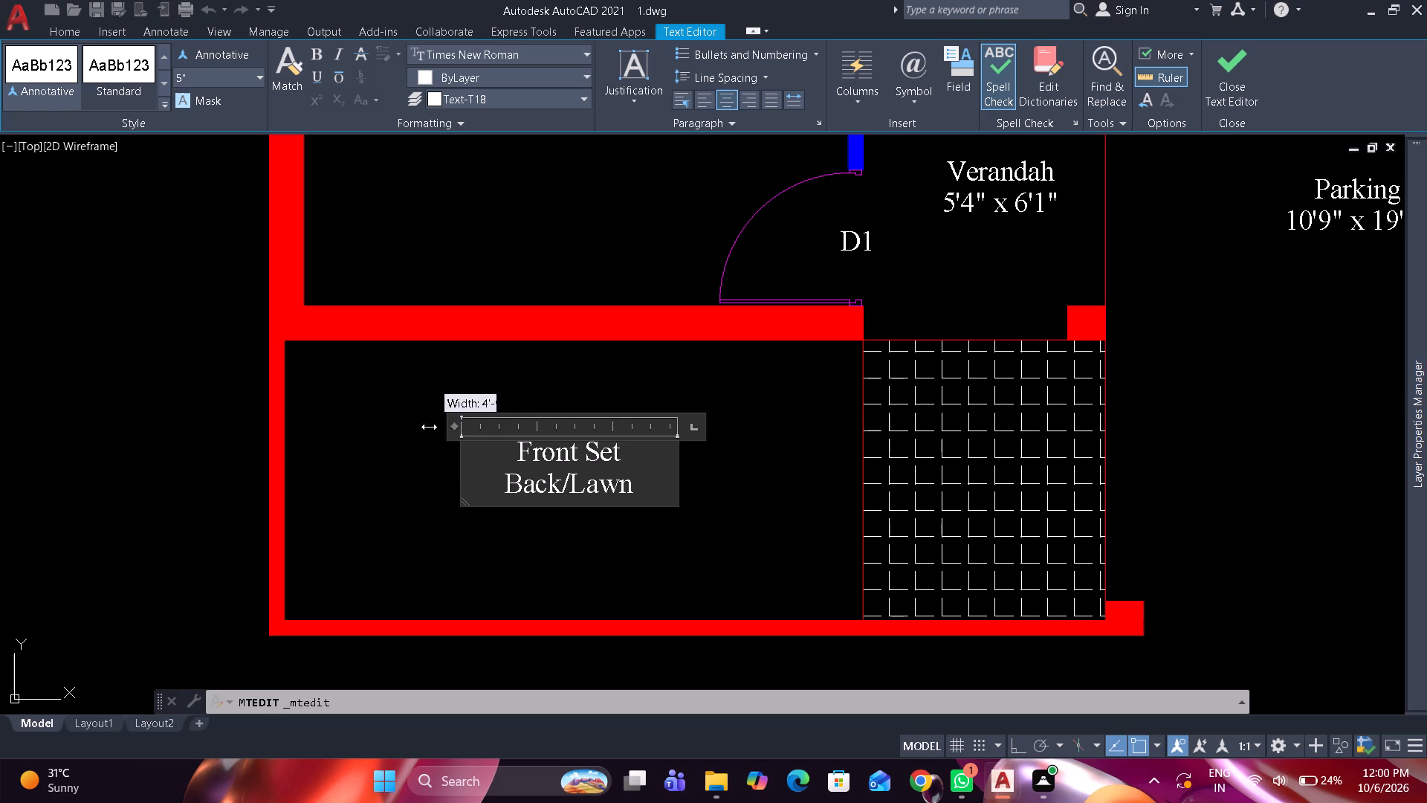
drag(429, 427, 344, 427)
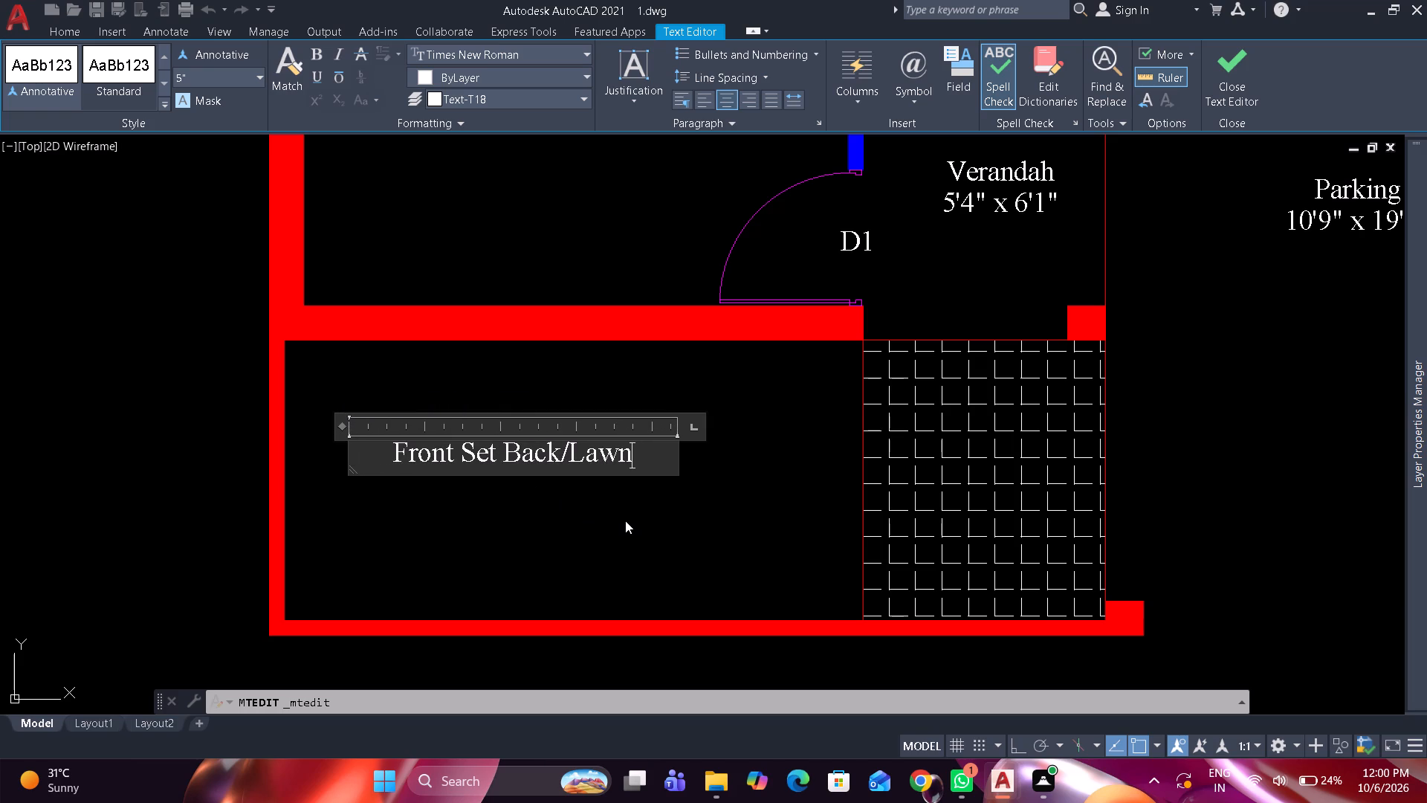
Add 6'2" Wide as the second line of the Front Set Back/Lawn label.
key(Return)
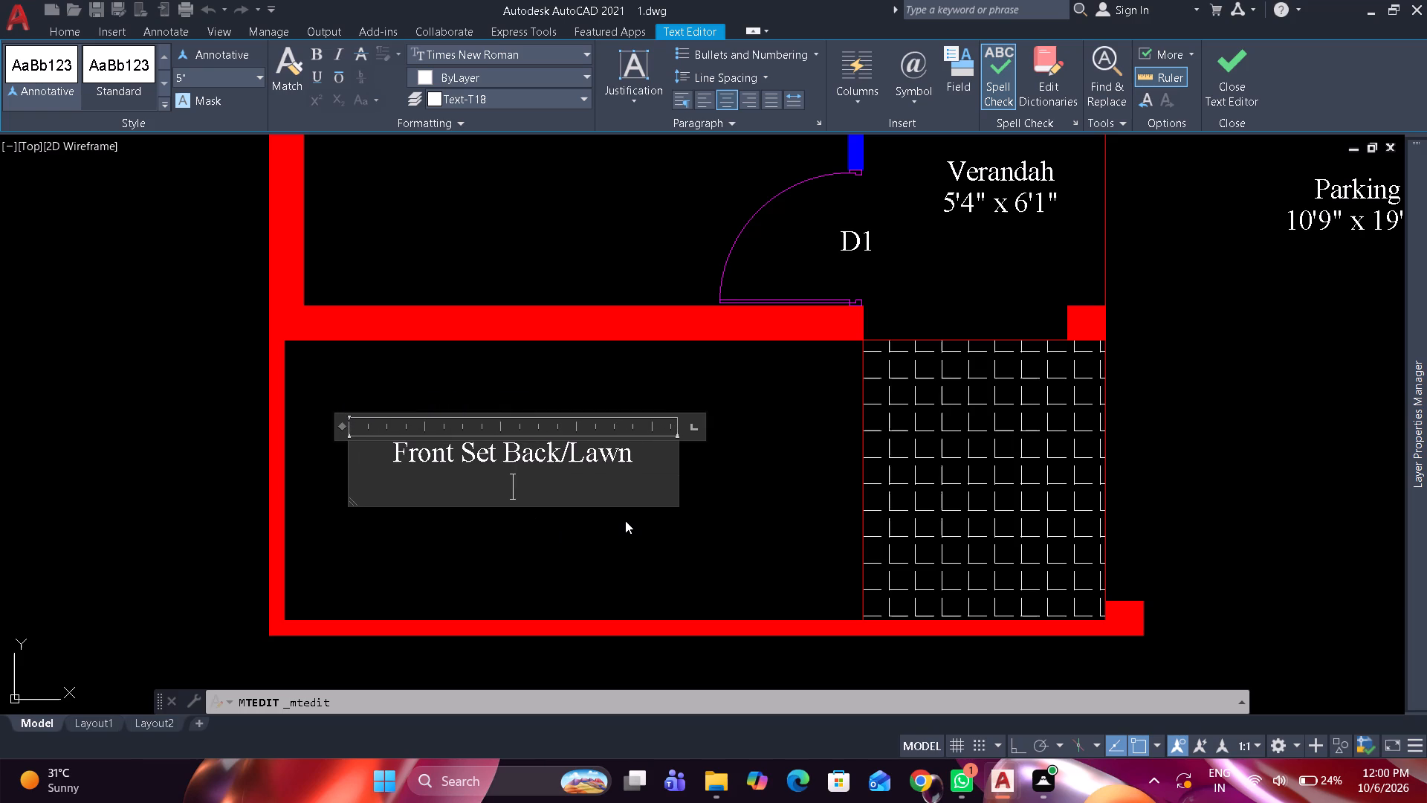
key(6)
text('2")
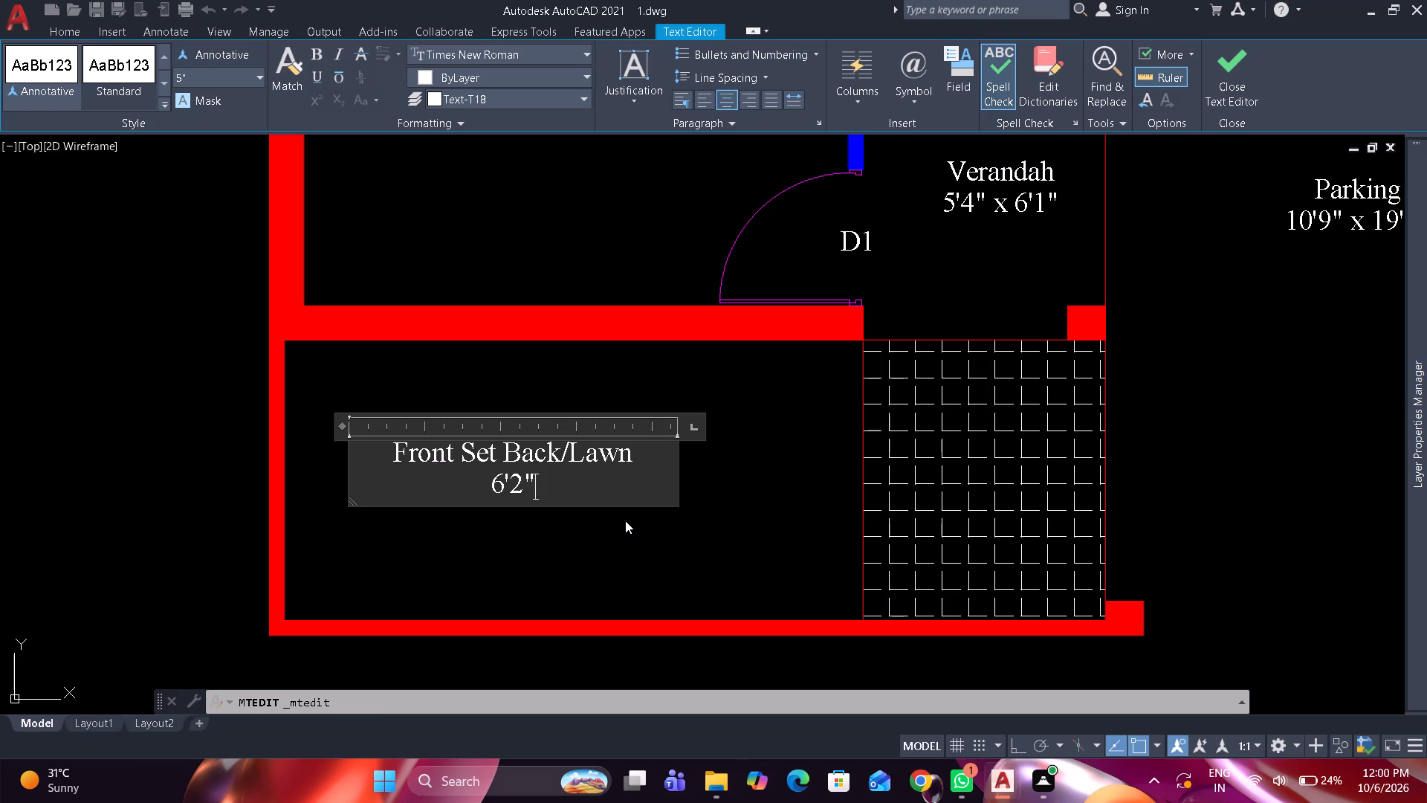
key(space)
text(Wid)
key(e)
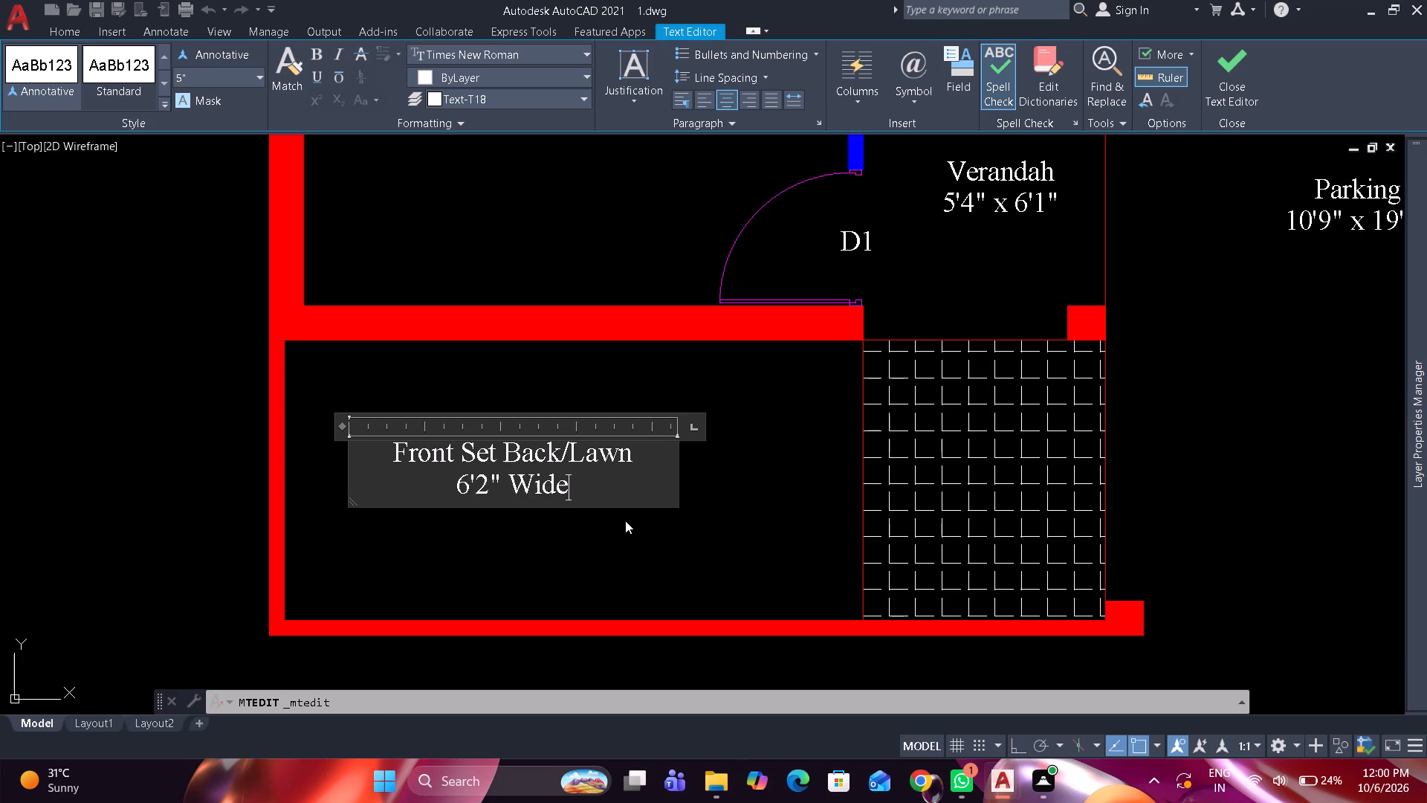
click(615, 541)
Move the Front Set Back/Lawn label slightly east to the middle of the front area.
click(572, 445)
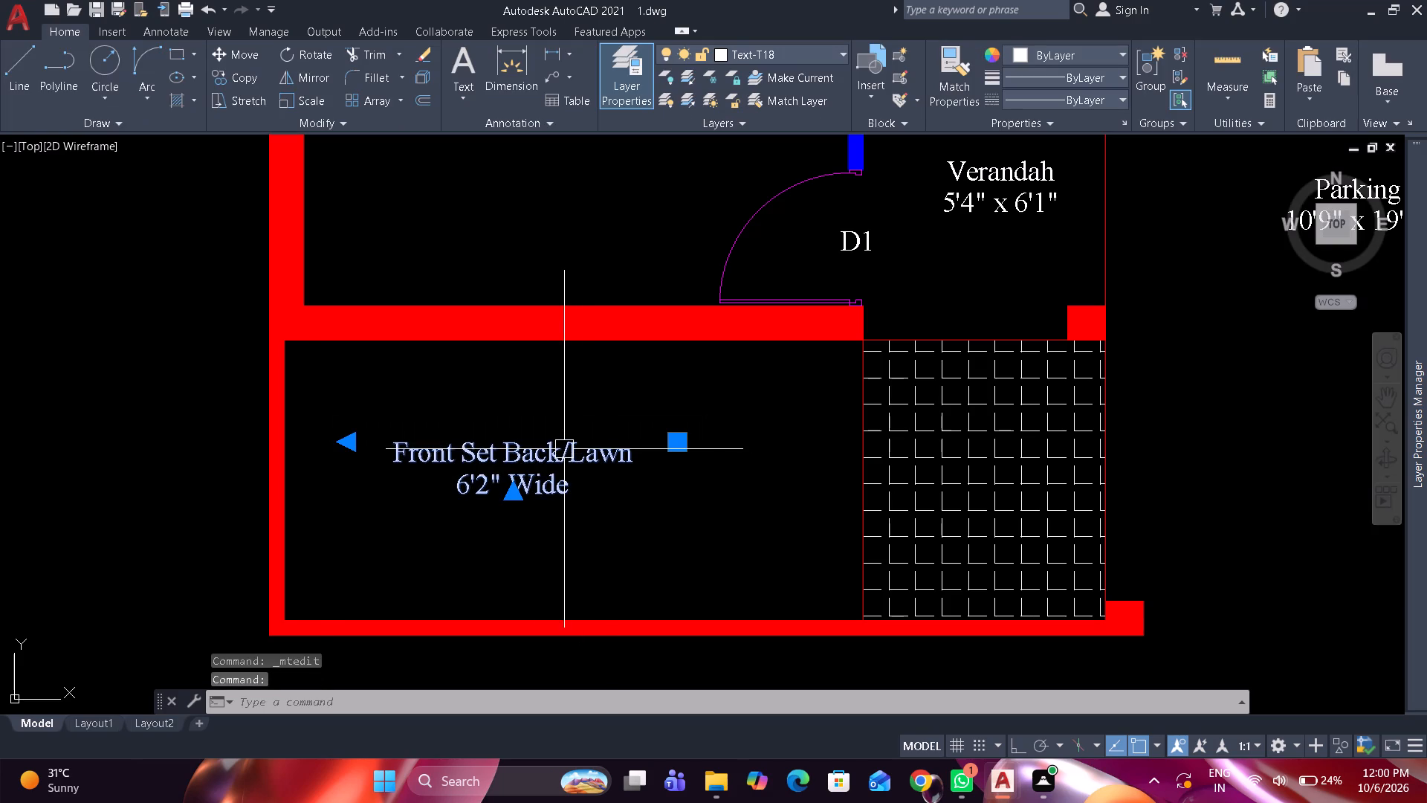
drag(540, 459, 605, 471)
Erase the angle-pattern hatch in the small bay below the Verandah.
click(916, 461)
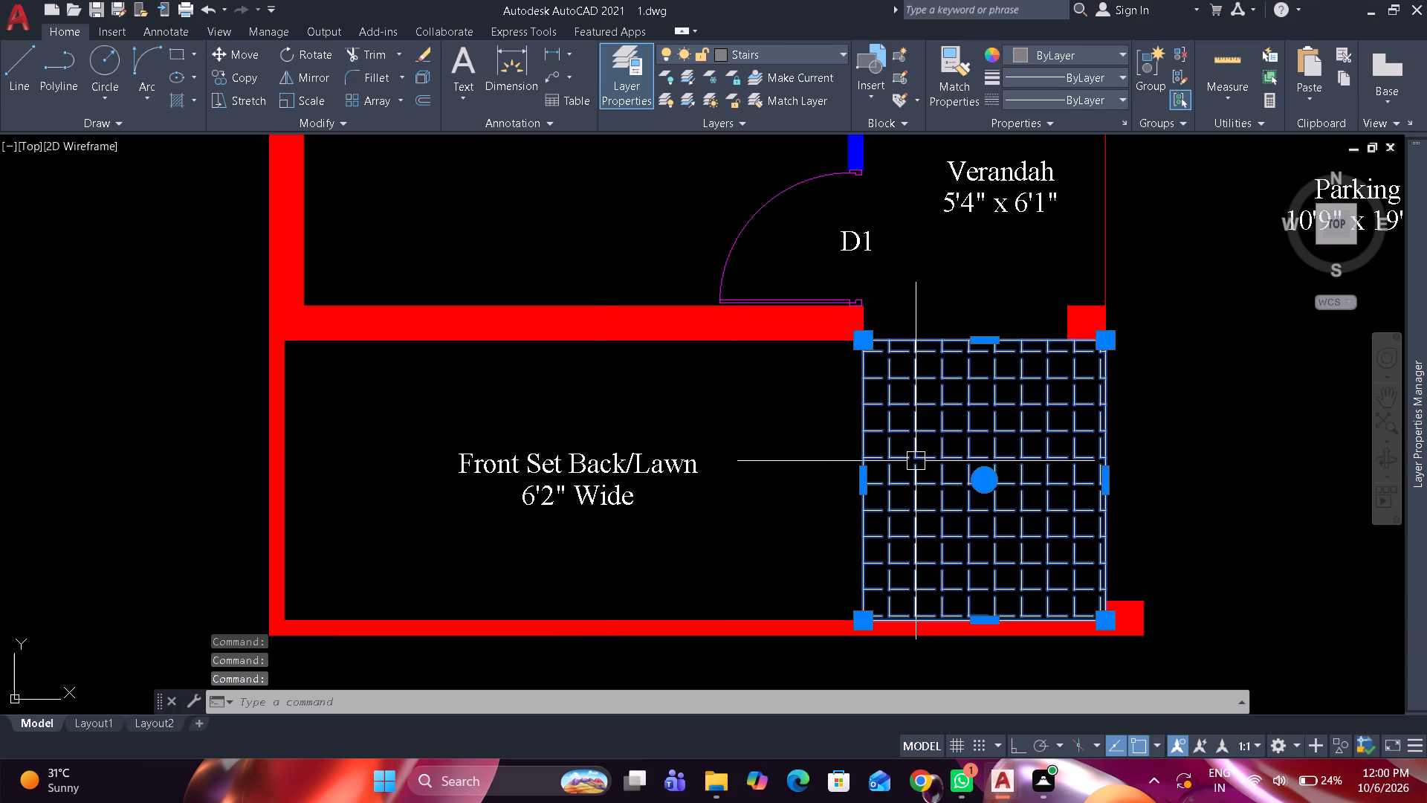
text(e)
key(space)
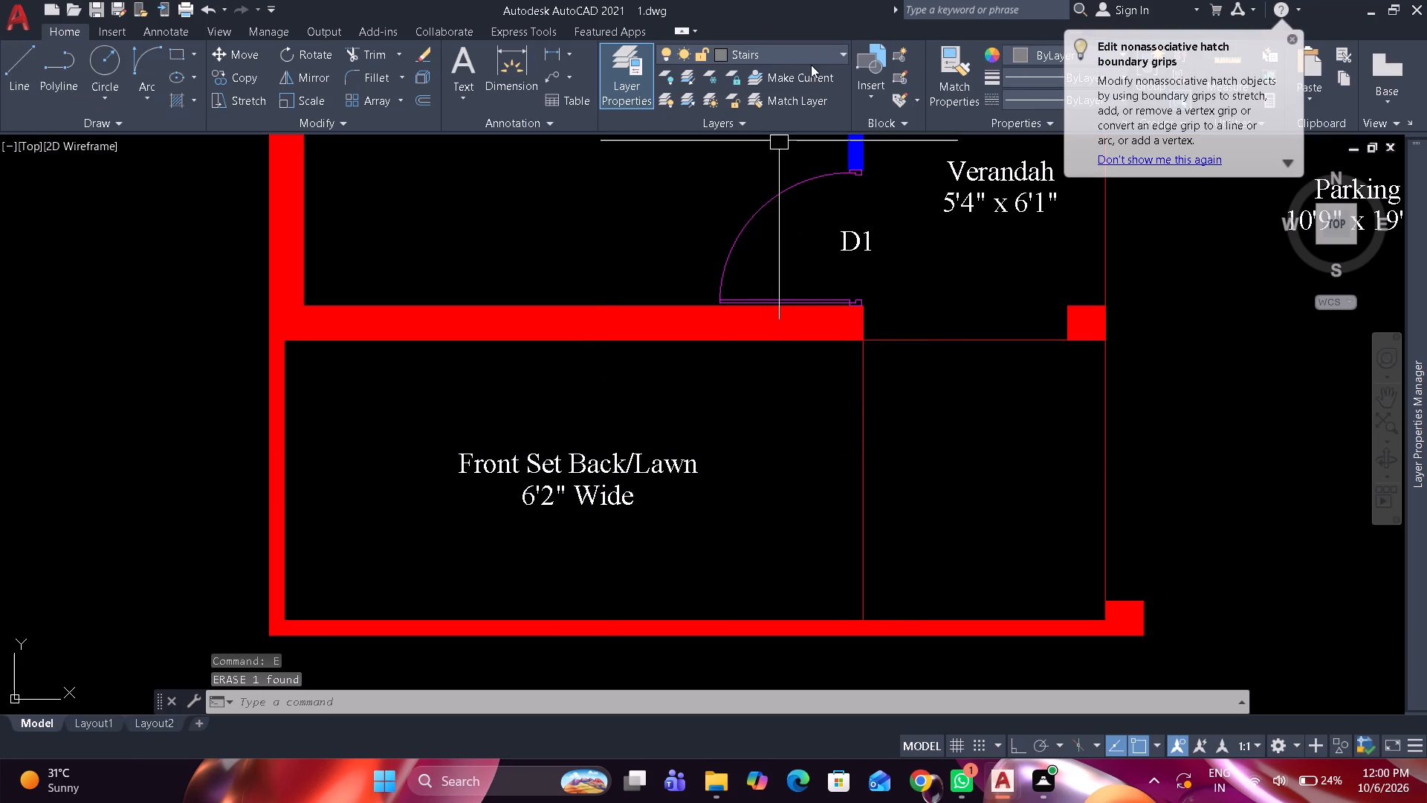
Make layer 0 the current layer.
click(810, 63)
click(797, 71)
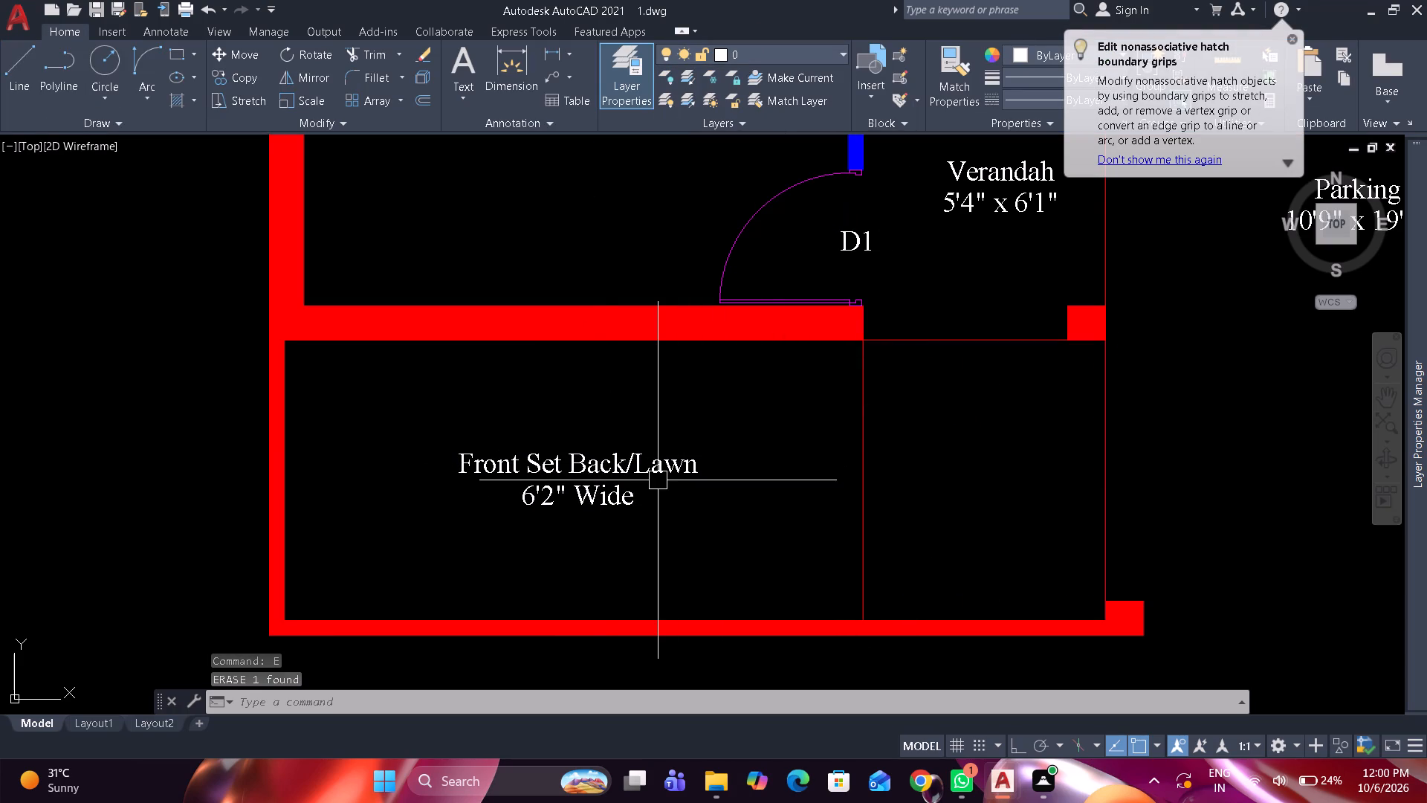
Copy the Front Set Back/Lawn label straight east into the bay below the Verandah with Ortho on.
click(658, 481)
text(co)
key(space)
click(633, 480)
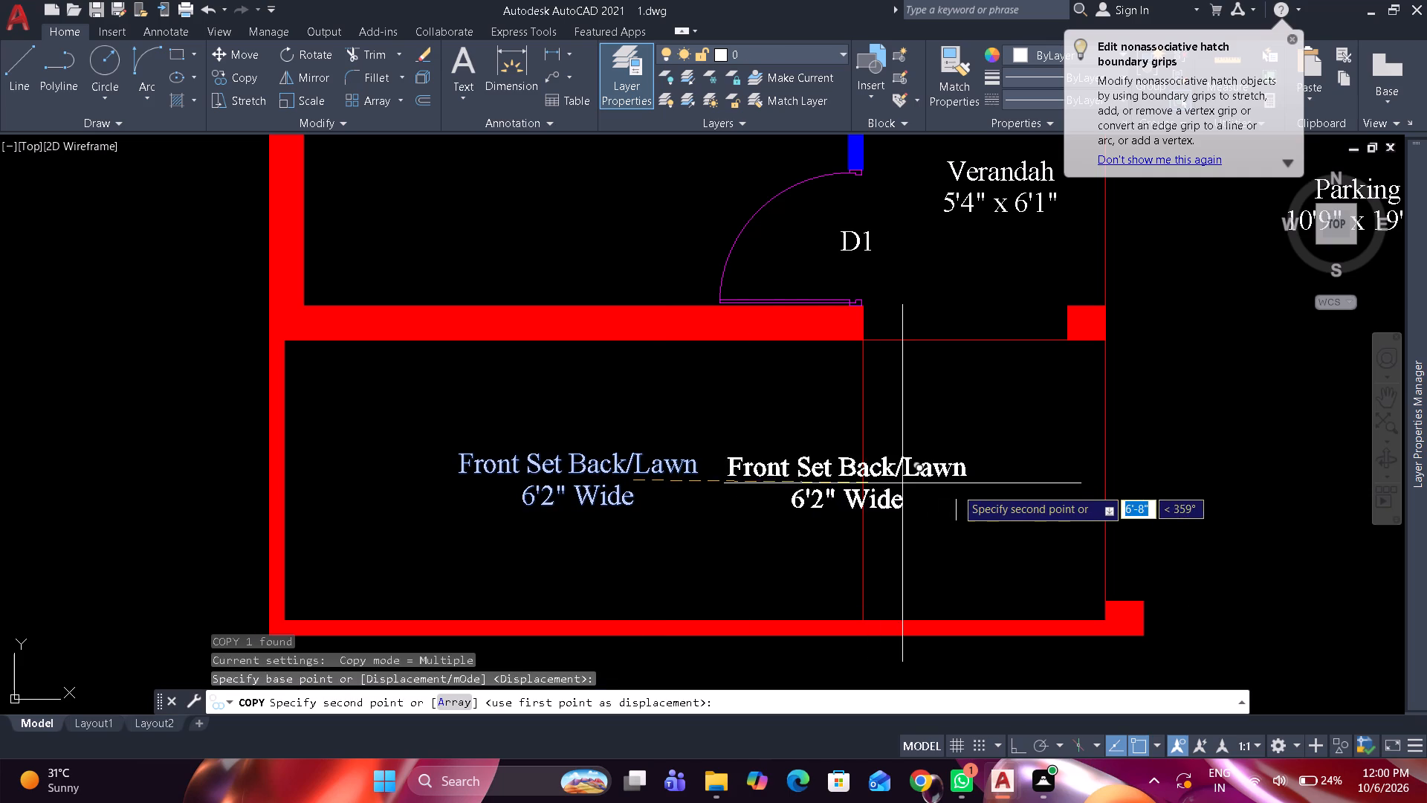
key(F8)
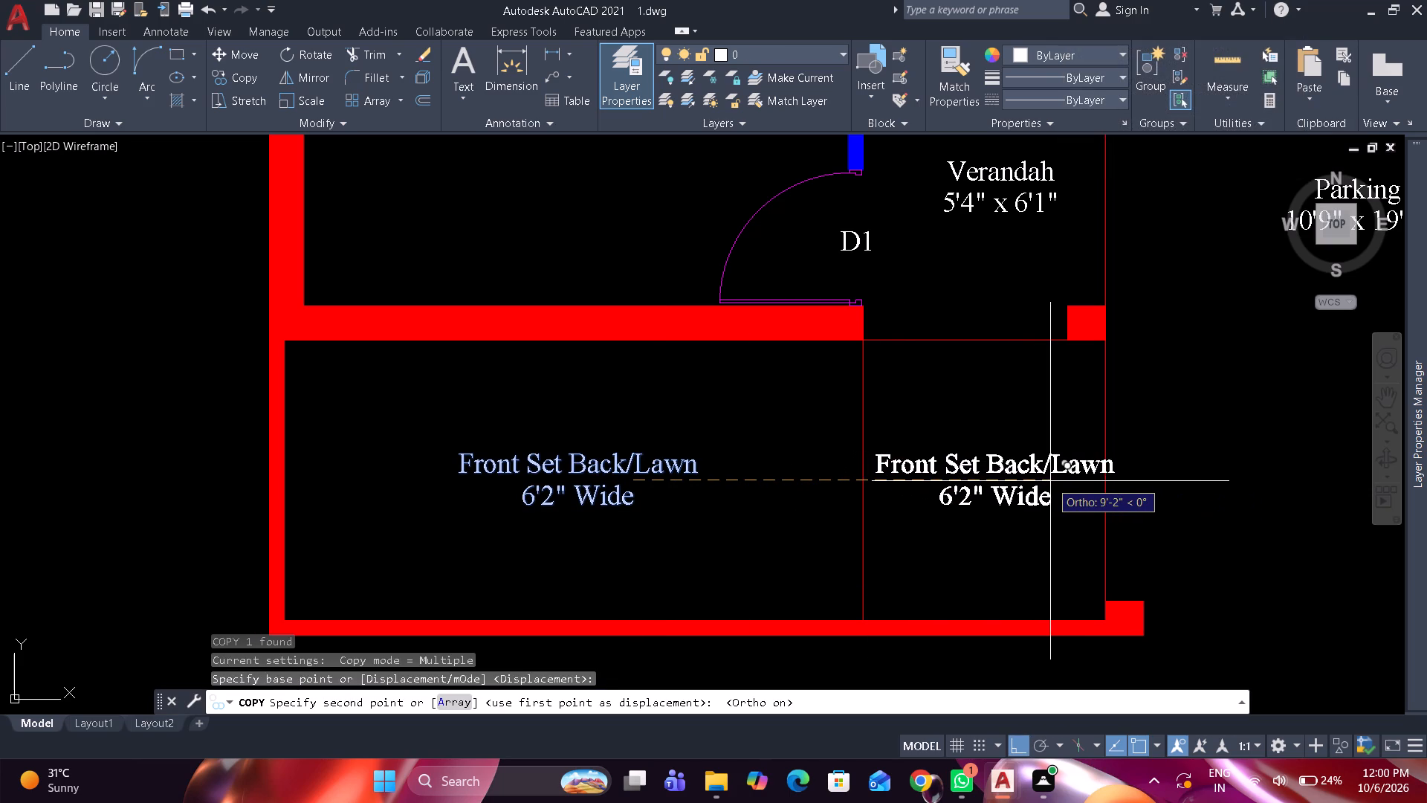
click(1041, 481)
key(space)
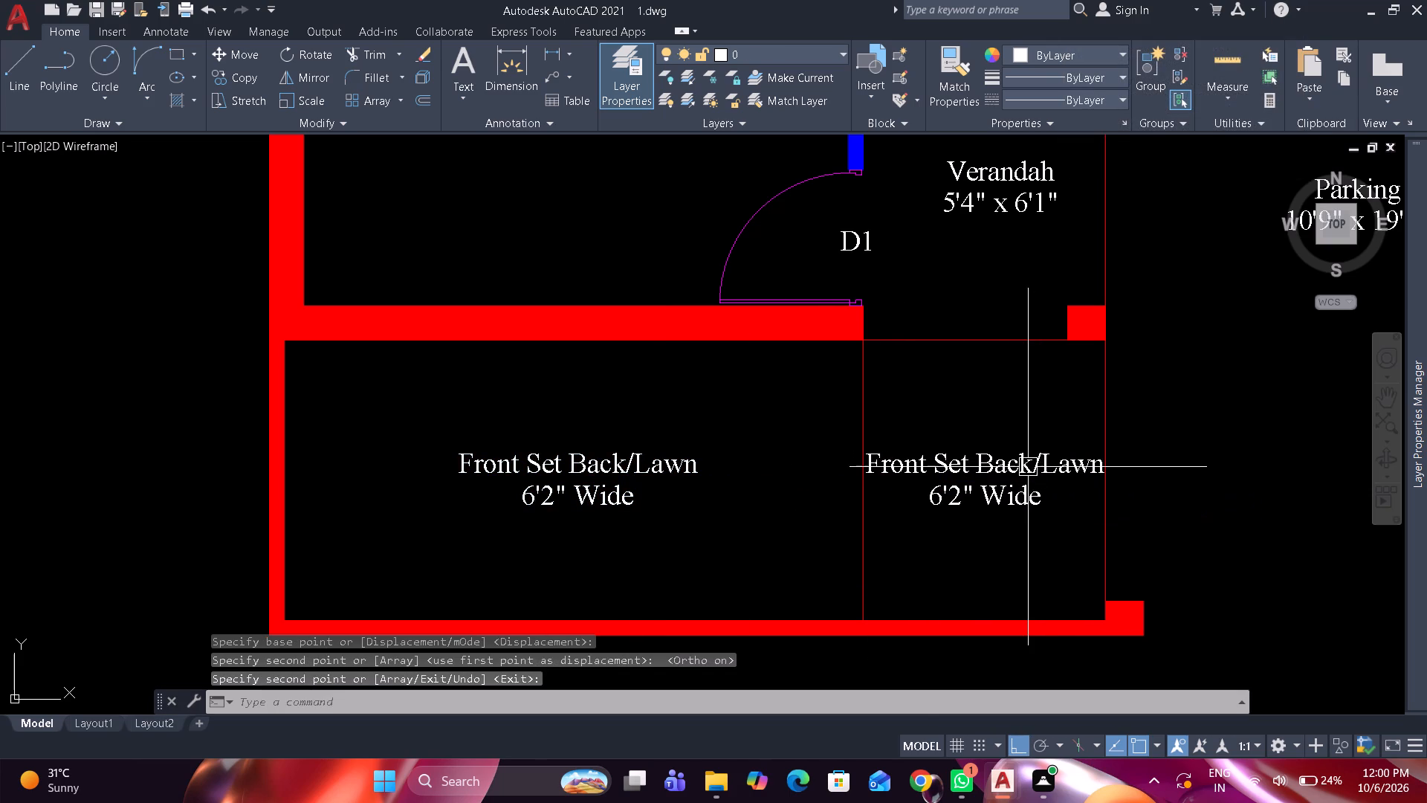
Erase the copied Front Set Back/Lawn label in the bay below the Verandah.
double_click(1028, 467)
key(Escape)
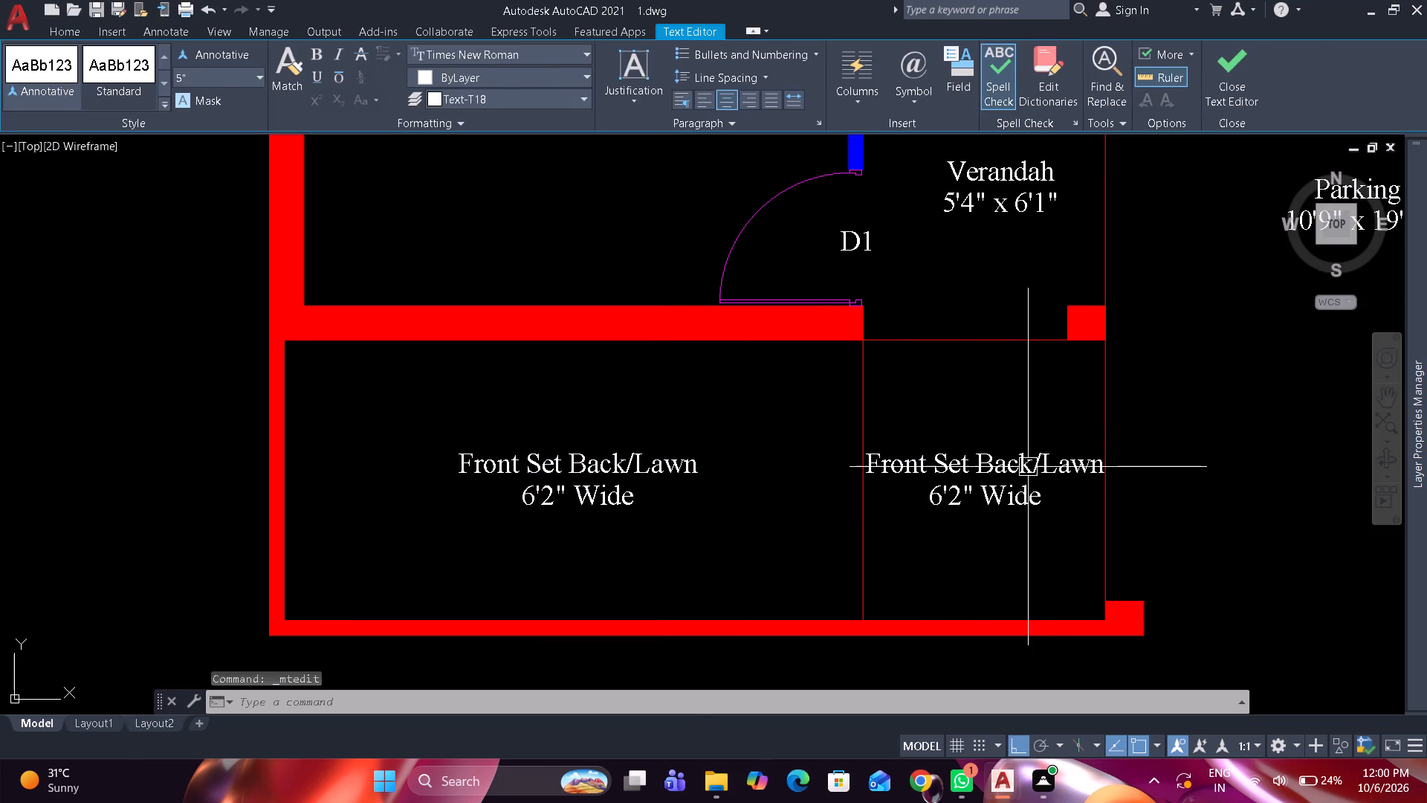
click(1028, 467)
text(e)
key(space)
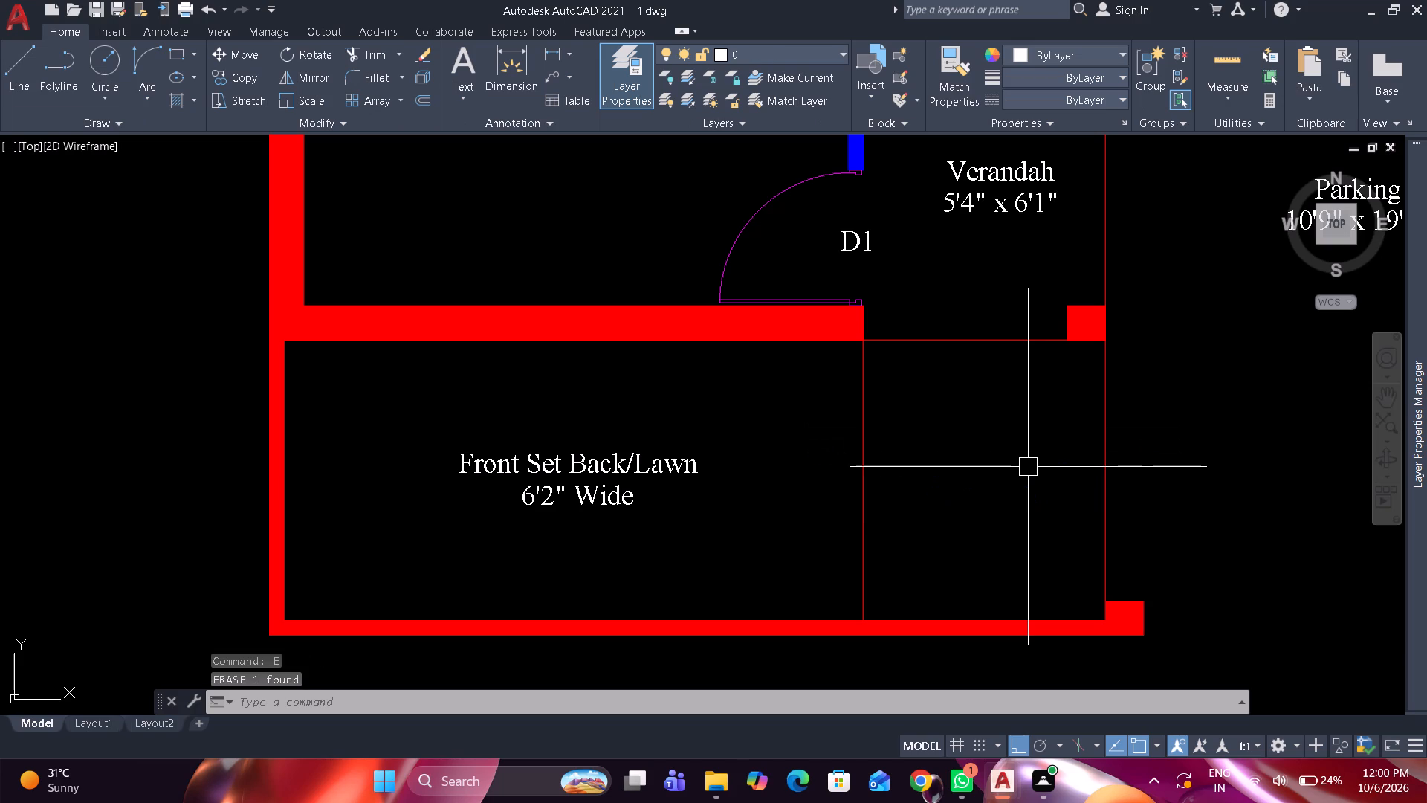
Hatch the front setback area around its label with the CROSS pattern.
text(h)
key(space)
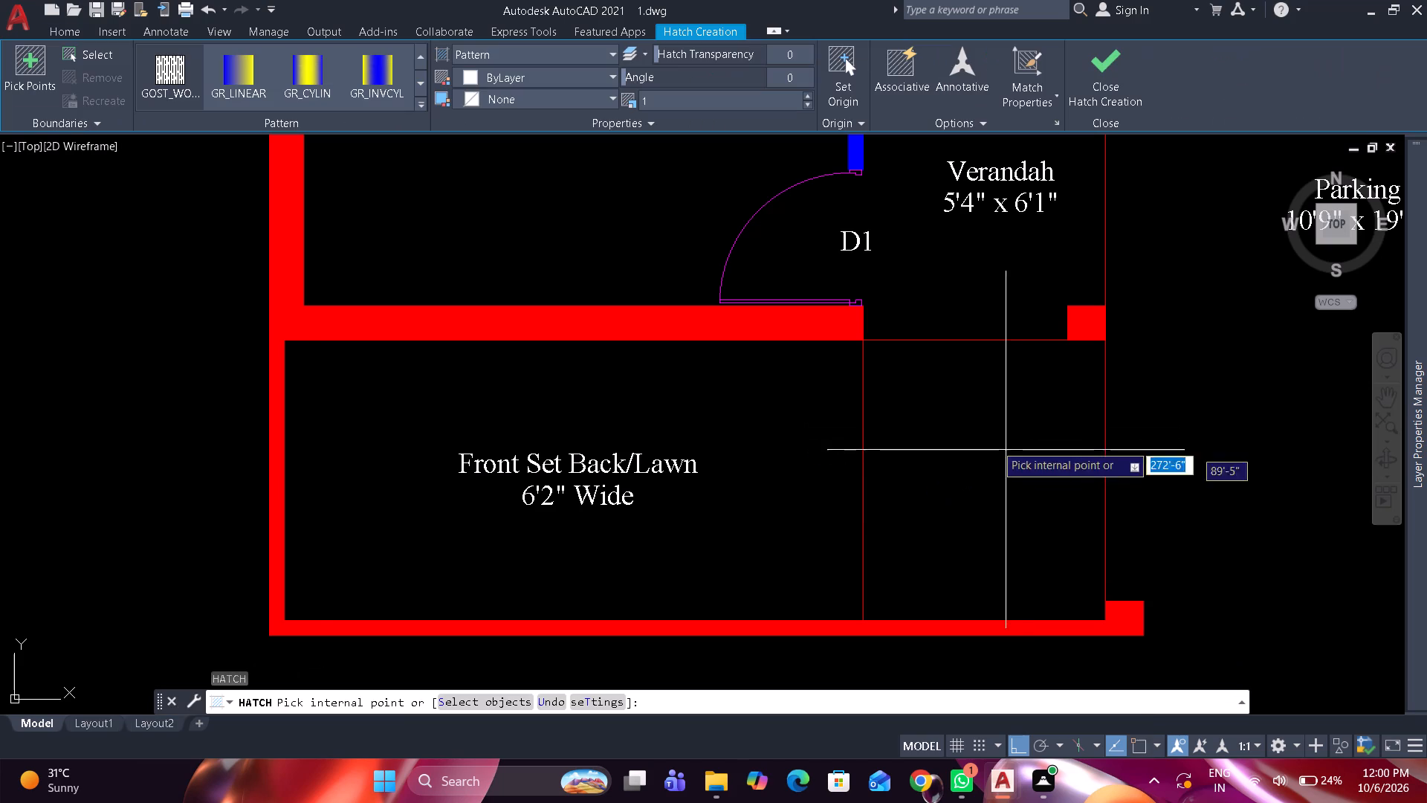
click(416, 108)
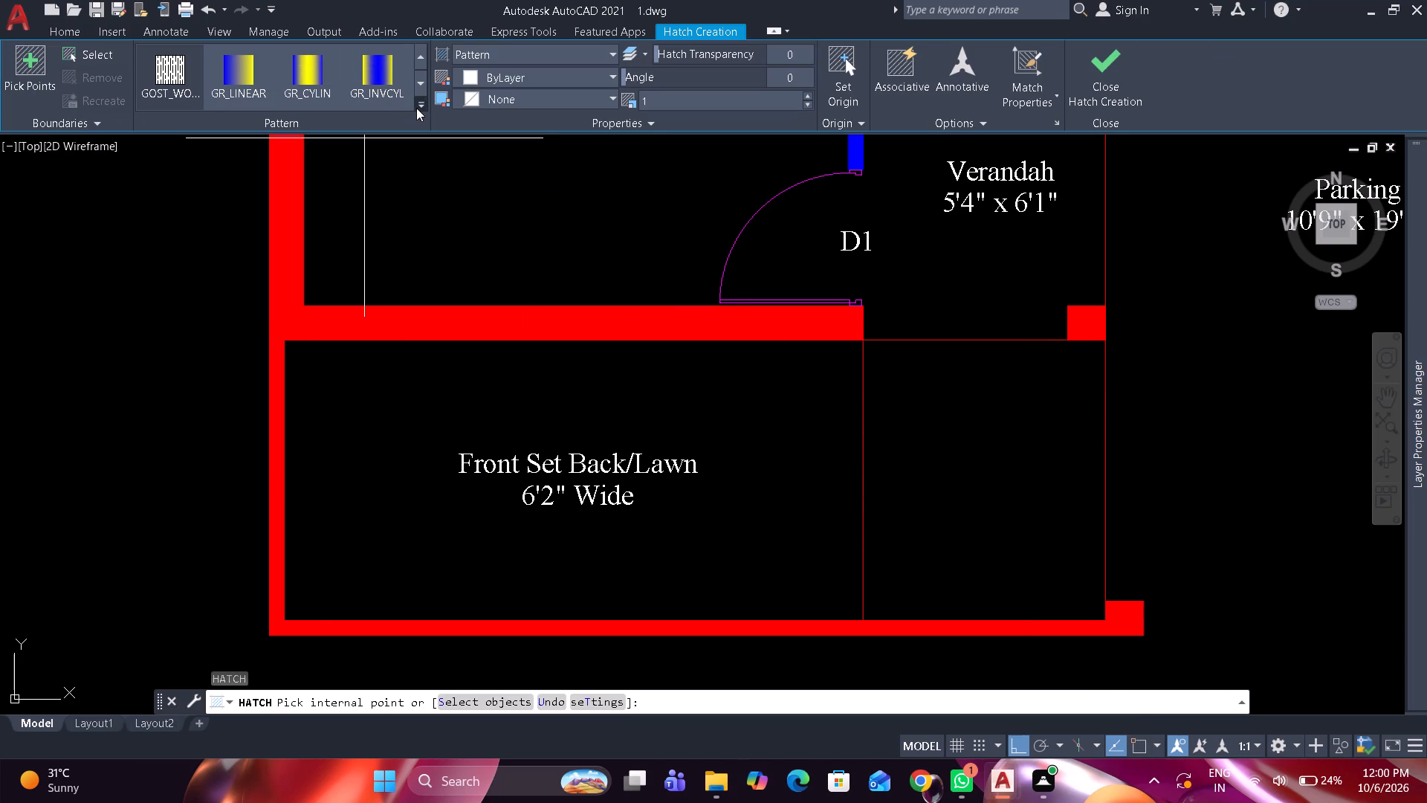
scroll(352, 199, up, 5)
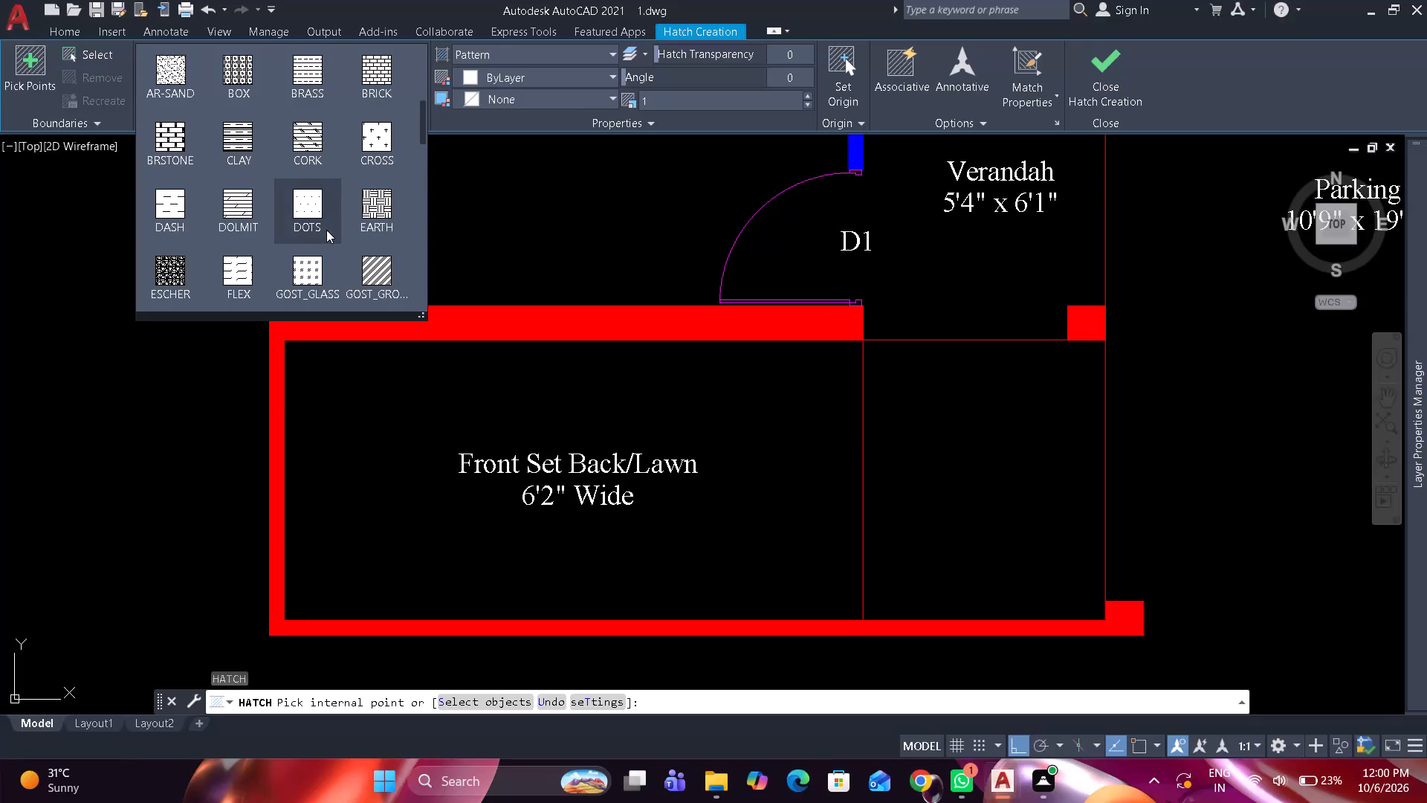
click(378, 146)
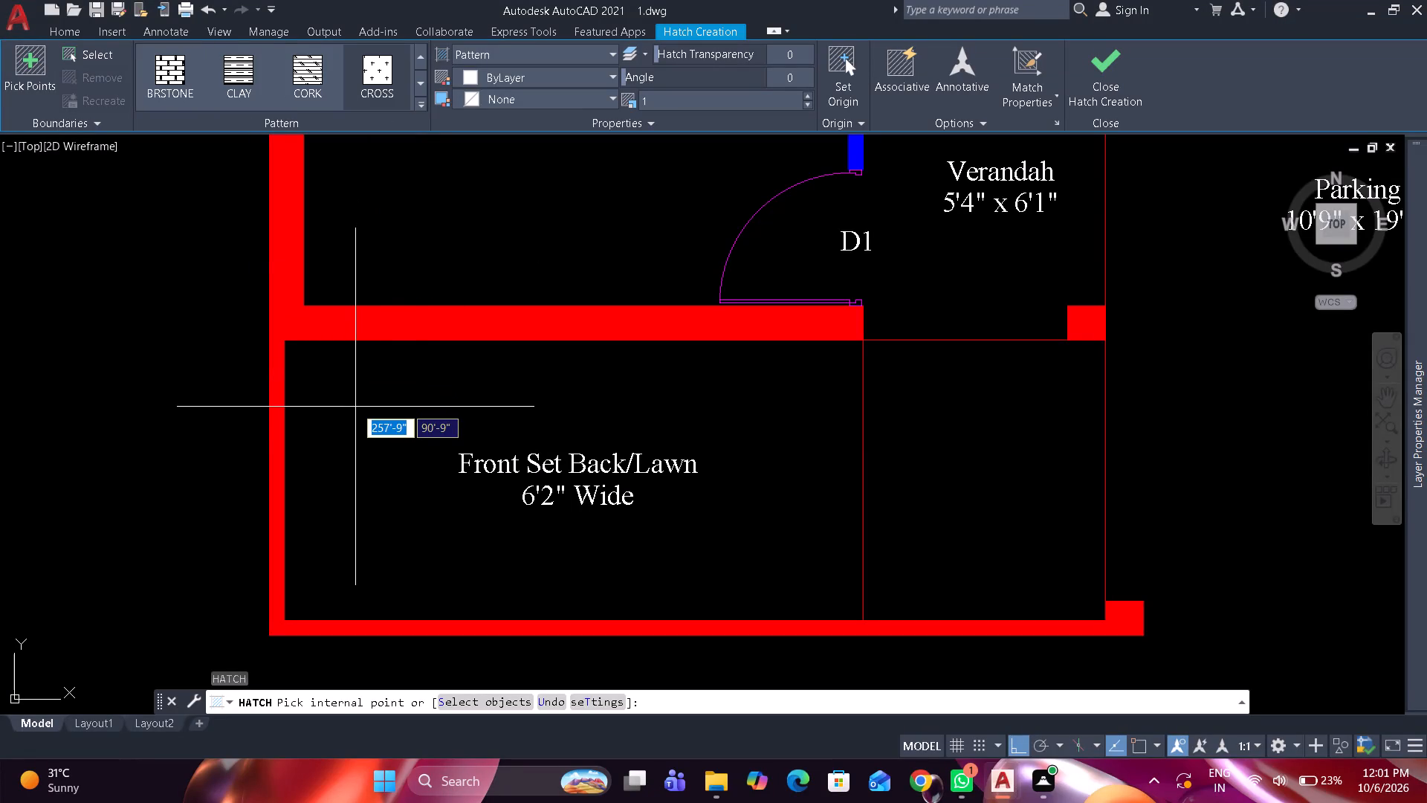
click(355, 407)
key(Return)
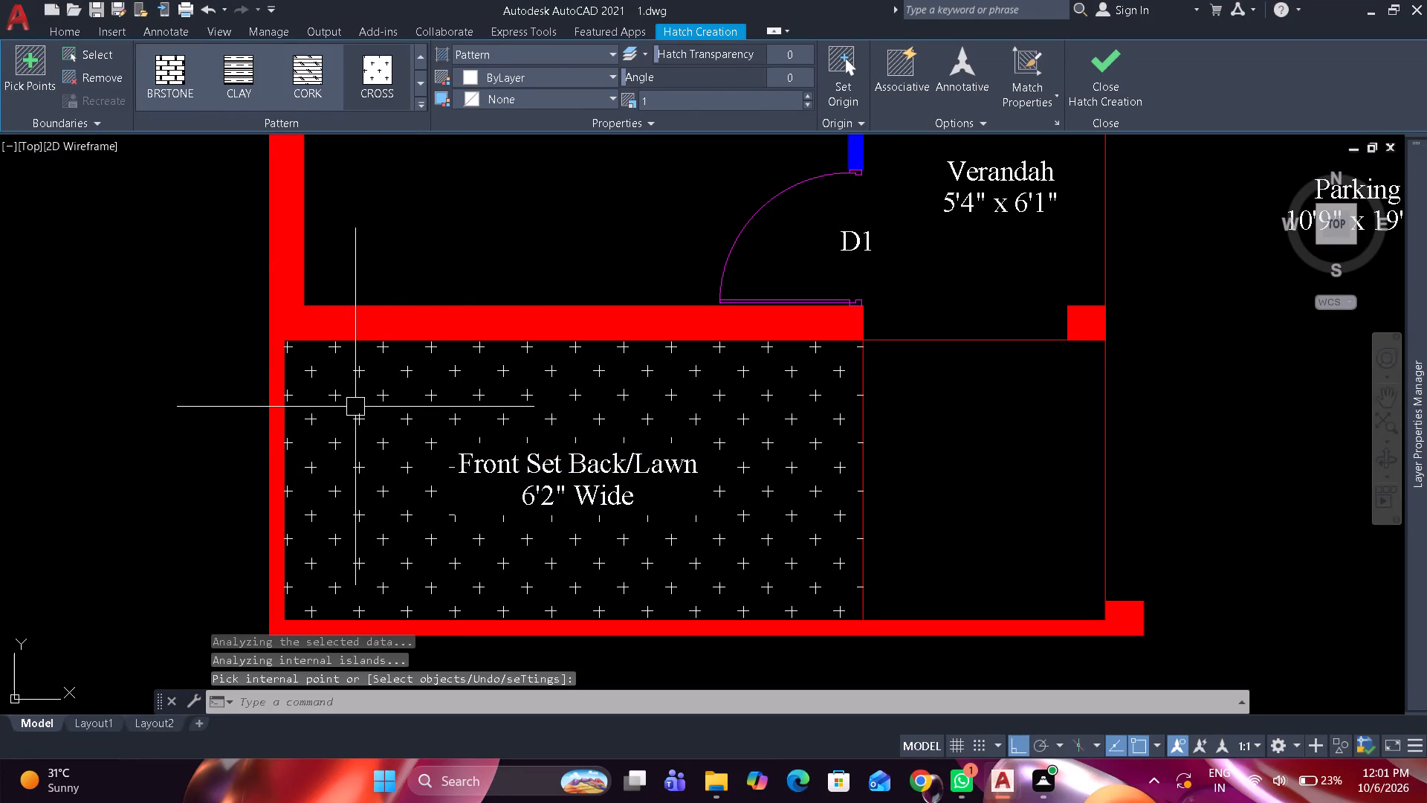
Hatch the bay below the Verandah with the ANGLE pattern.
key(Return)
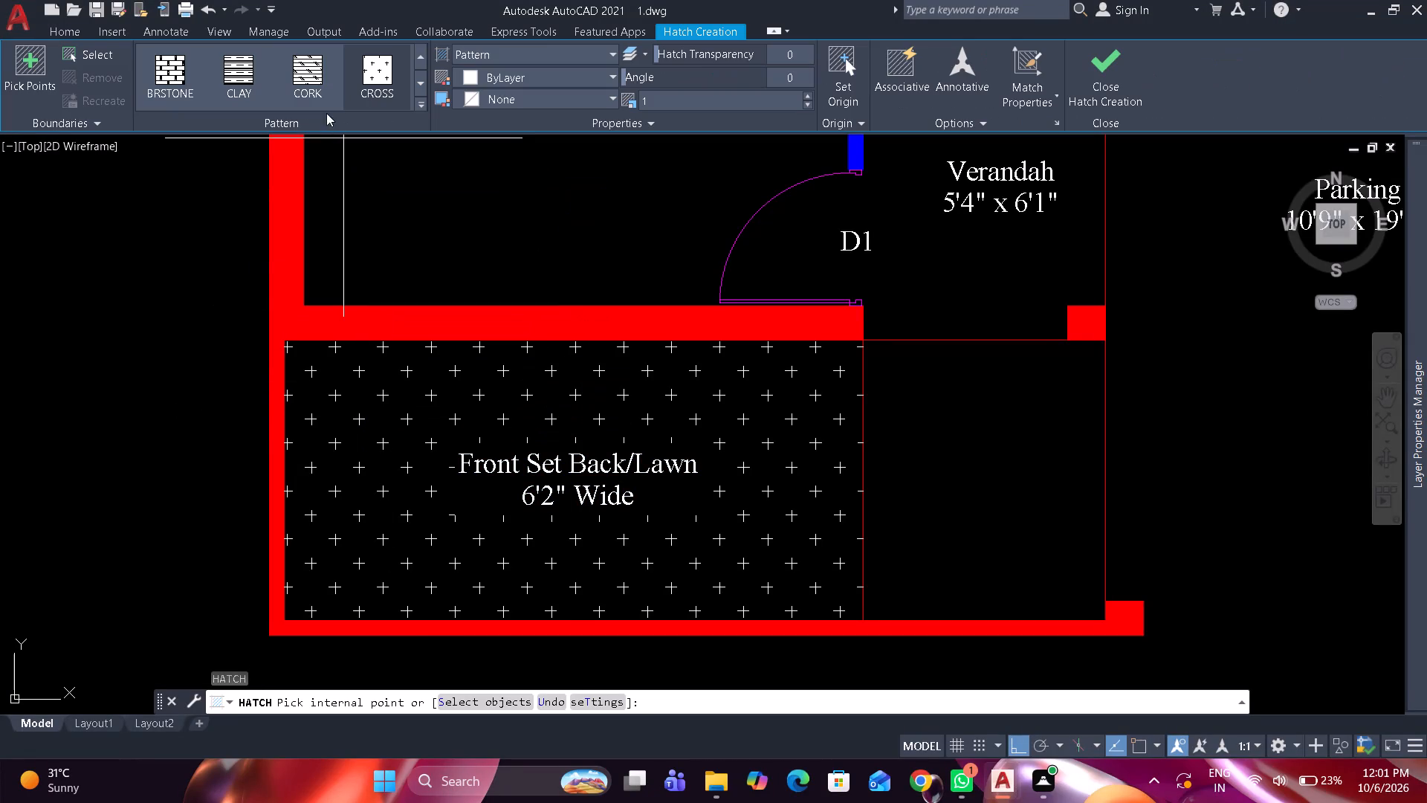
scroll(320, 84, up, 4)
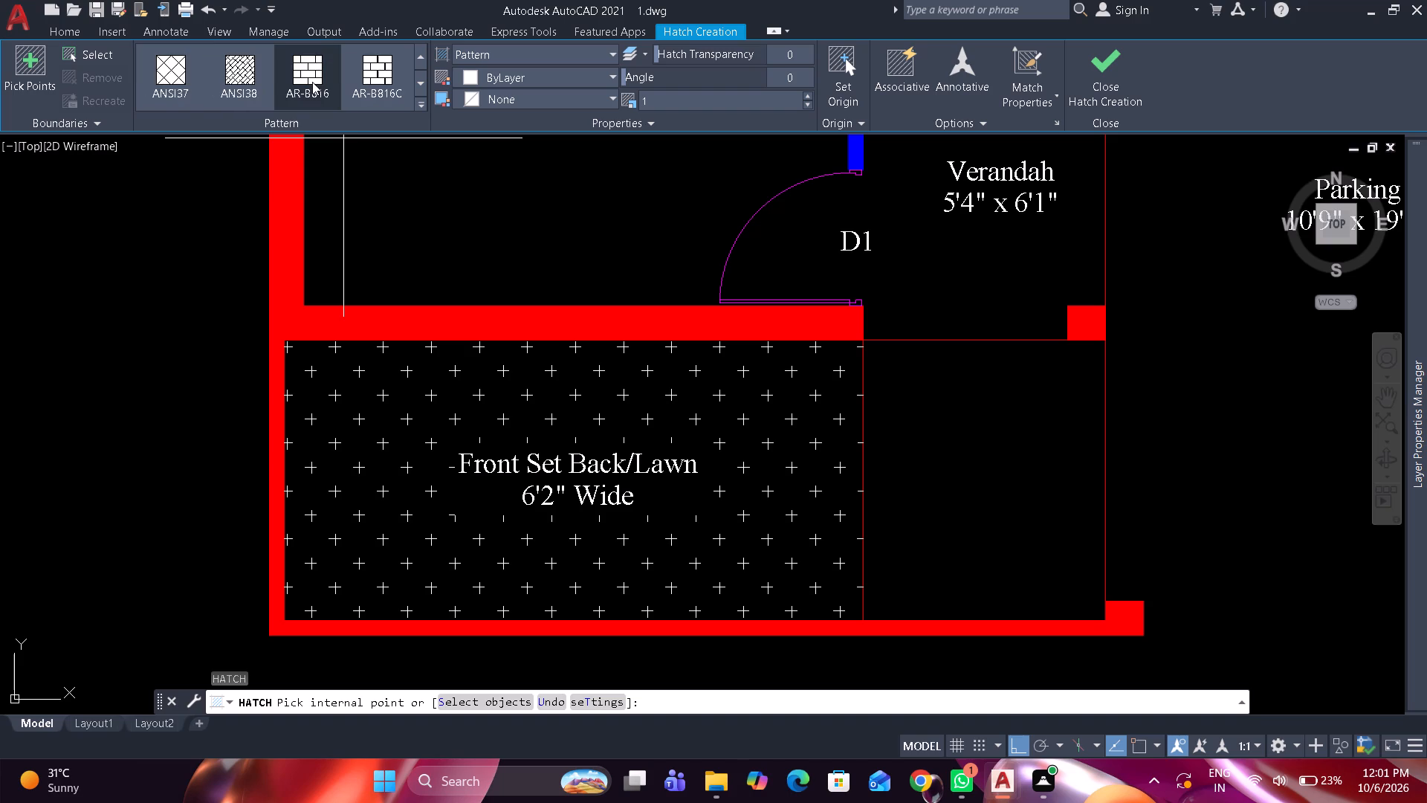
scroll(312, 82, up, 5)
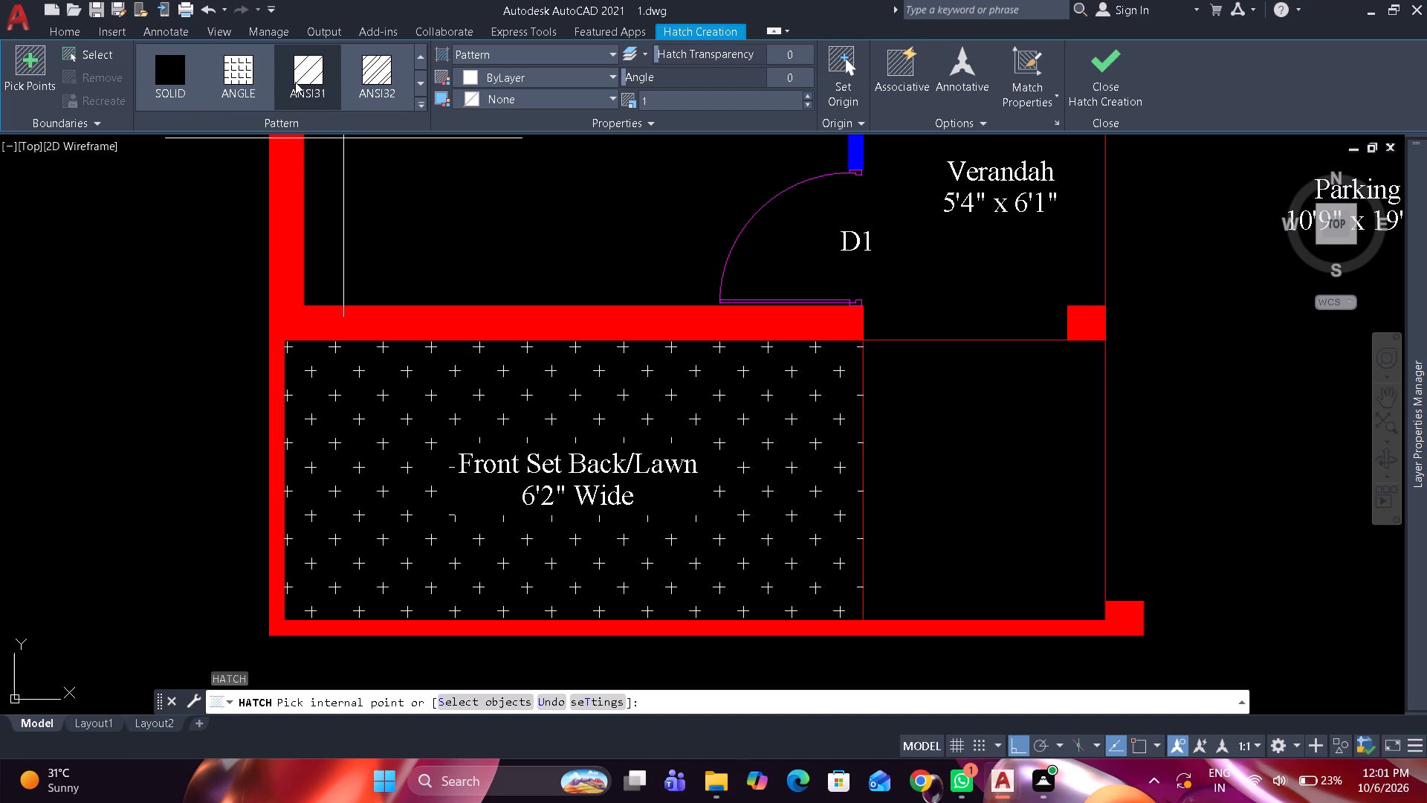
click(241, 76)
click(993, 402)
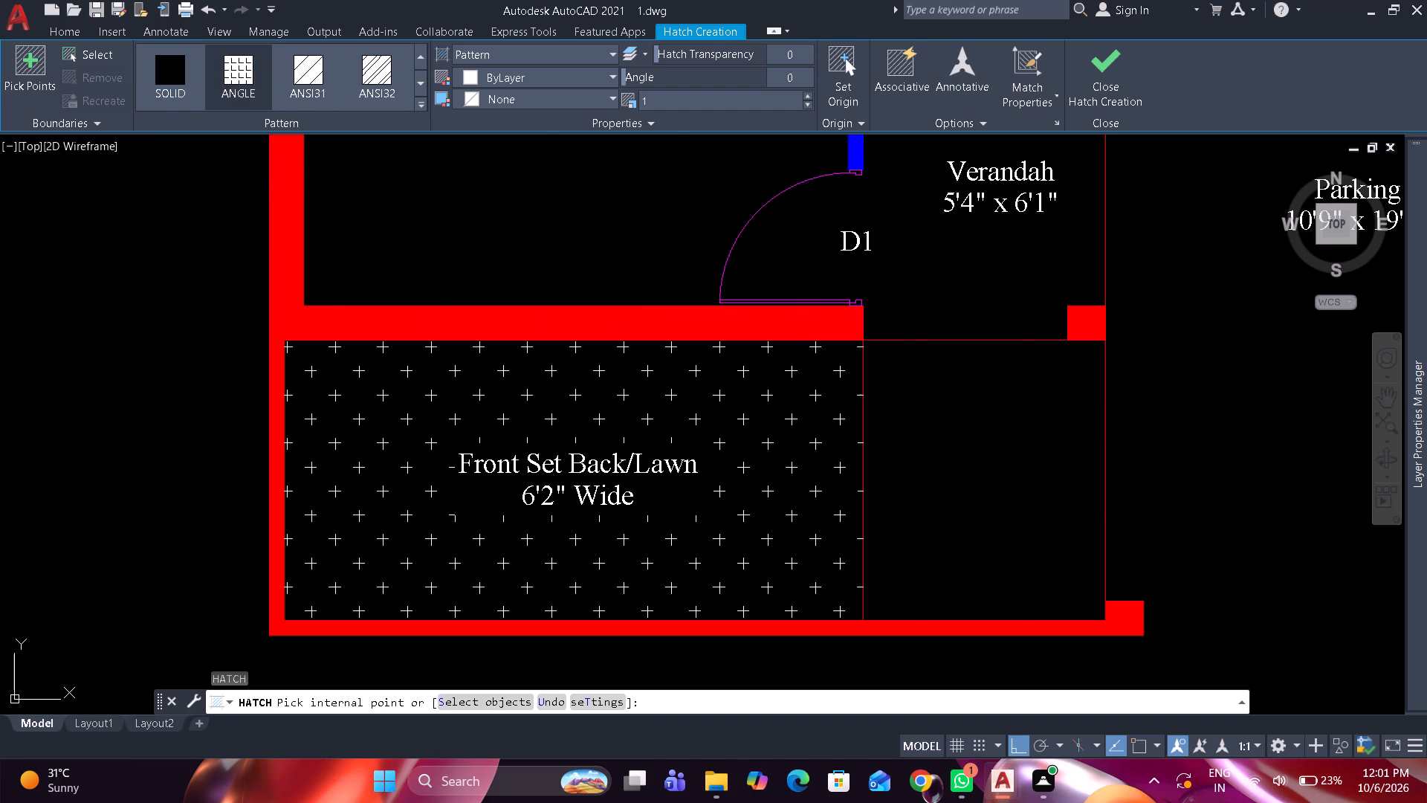
key(Return)
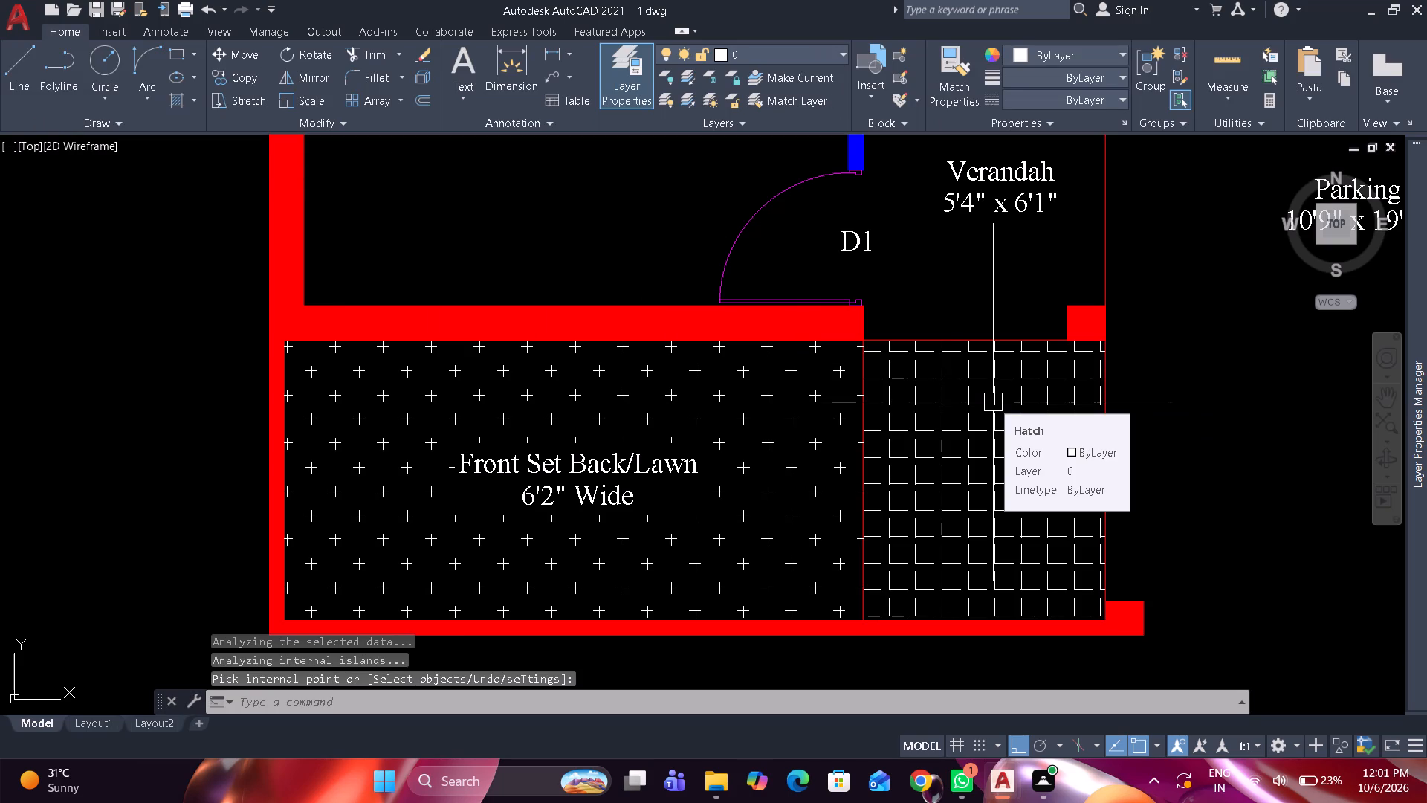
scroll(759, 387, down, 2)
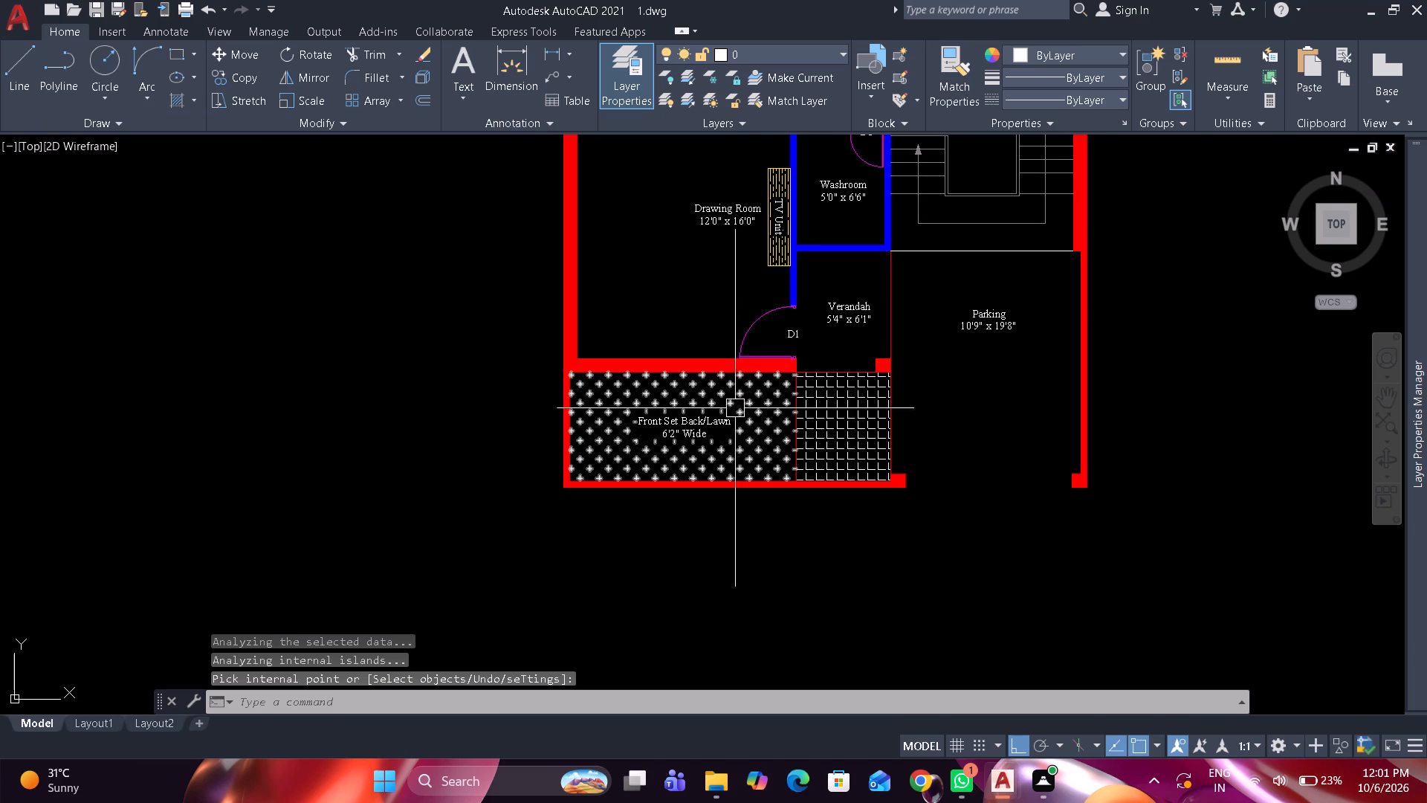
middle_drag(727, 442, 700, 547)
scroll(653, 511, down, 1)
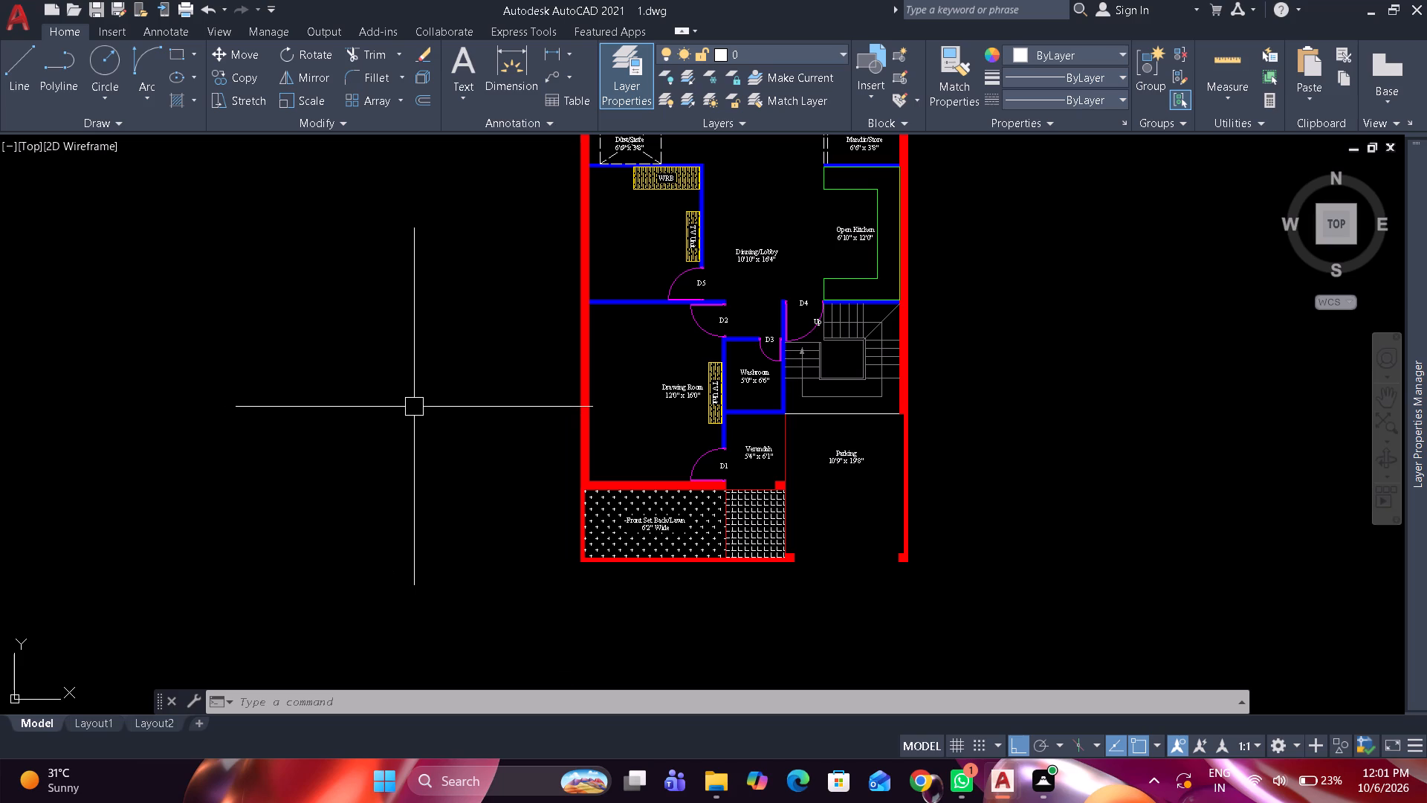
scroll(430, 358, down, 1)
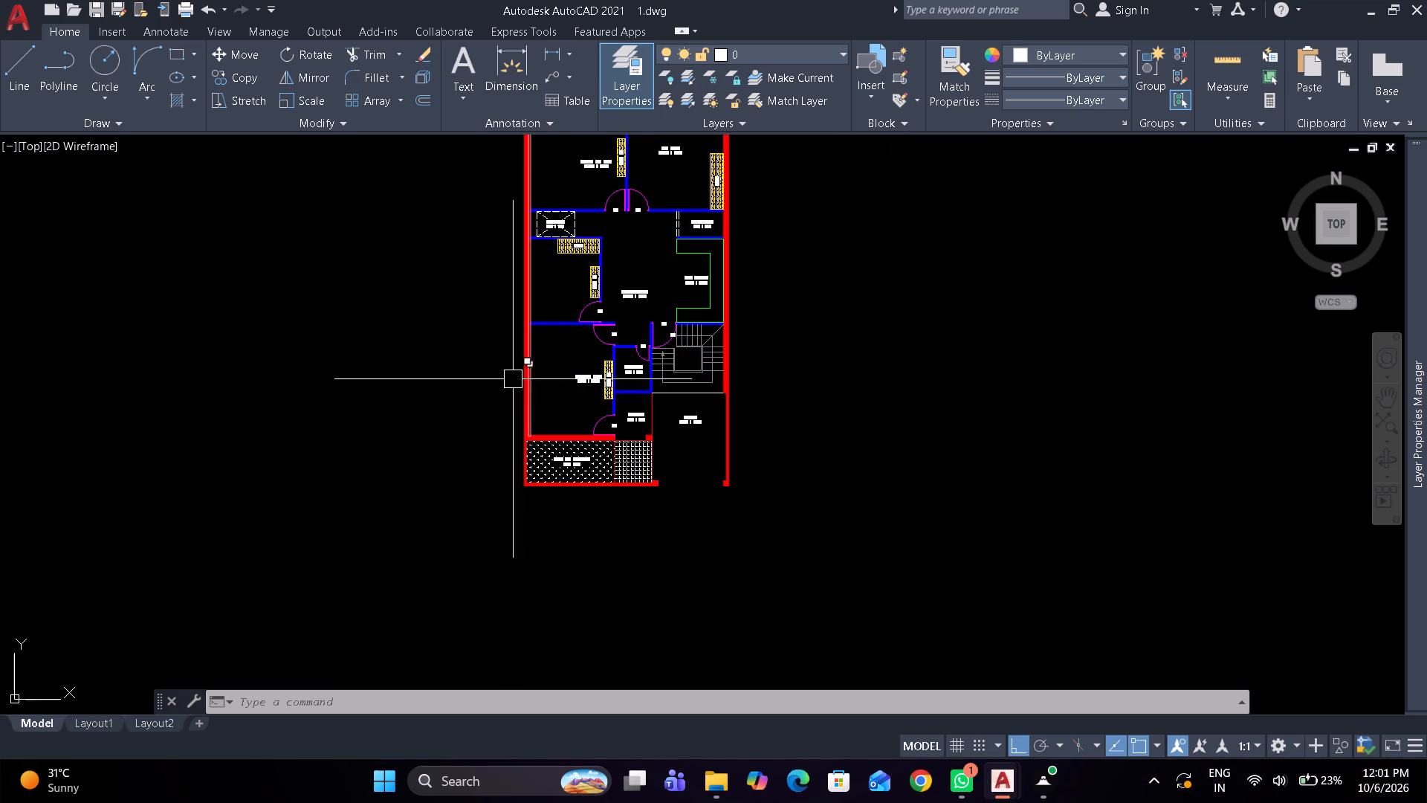
Review the whole floor plan, from the dressing and washrooms down to the hatched front setback.
scroll(476, 401, down, 1)
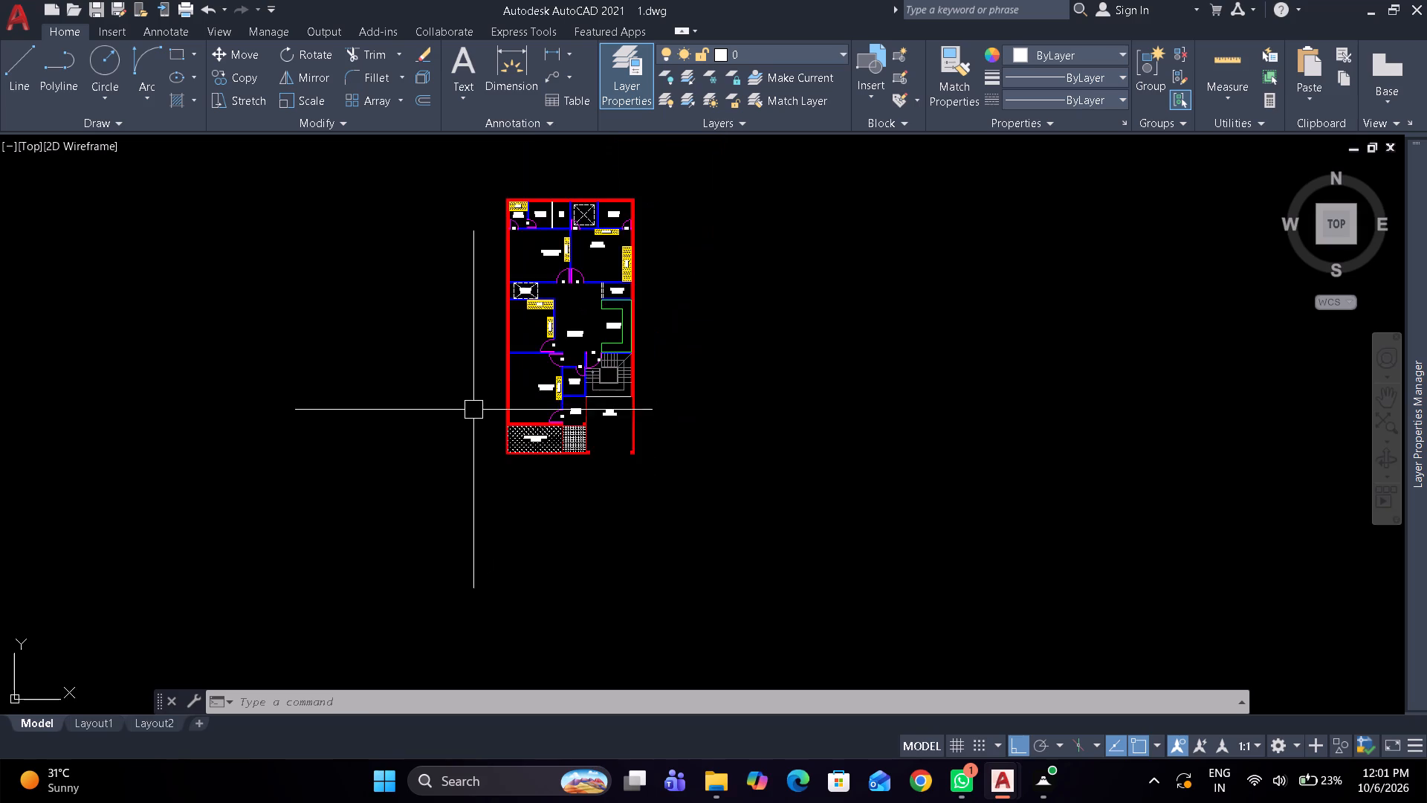
middle_drag(473, 440, 482, 548)
scroll(485, 520, up, 1)
middle_drag(490, 520, 571, 565)
scroll(571, 565, up, 1)
scroll(571, 565, down, 1)
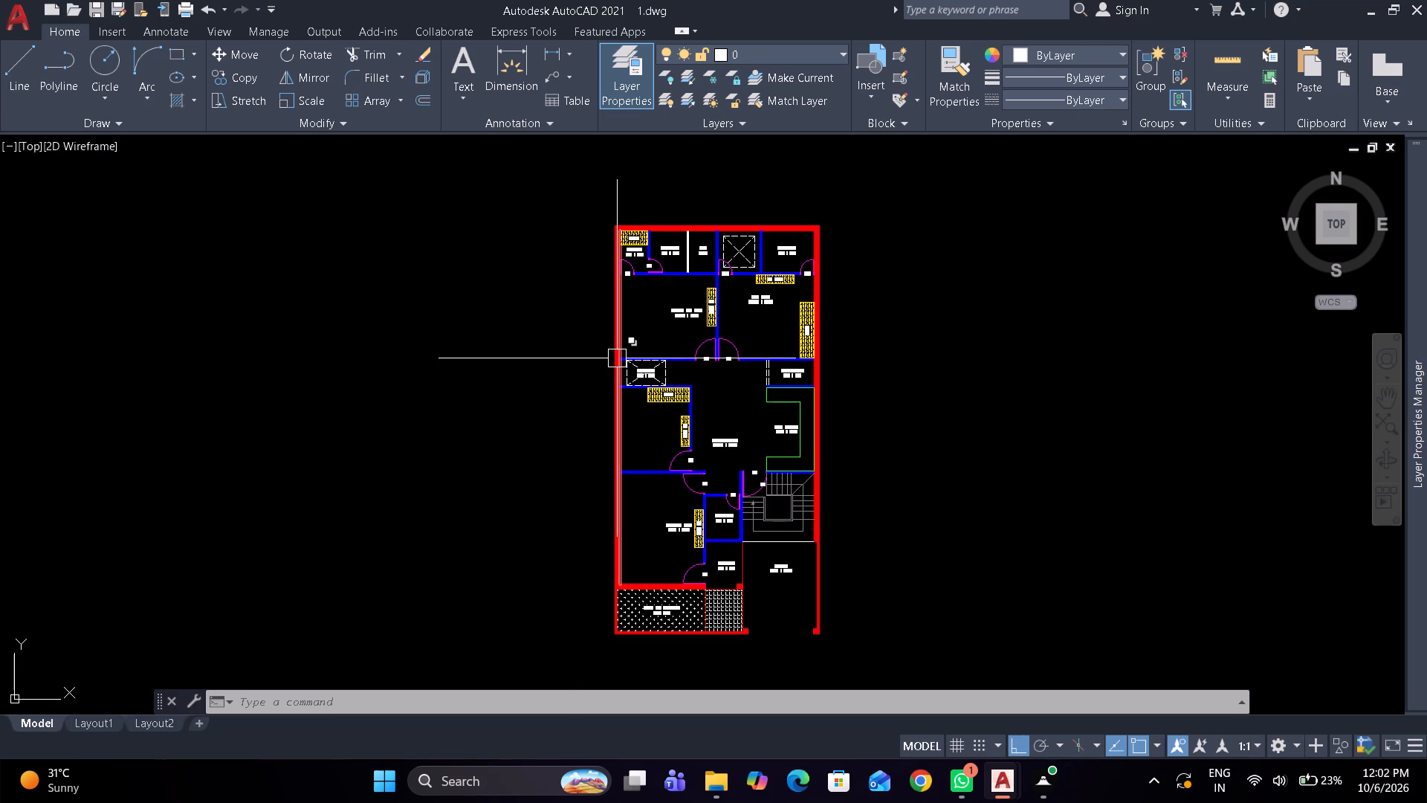
scroll(578, 340, up, 1)
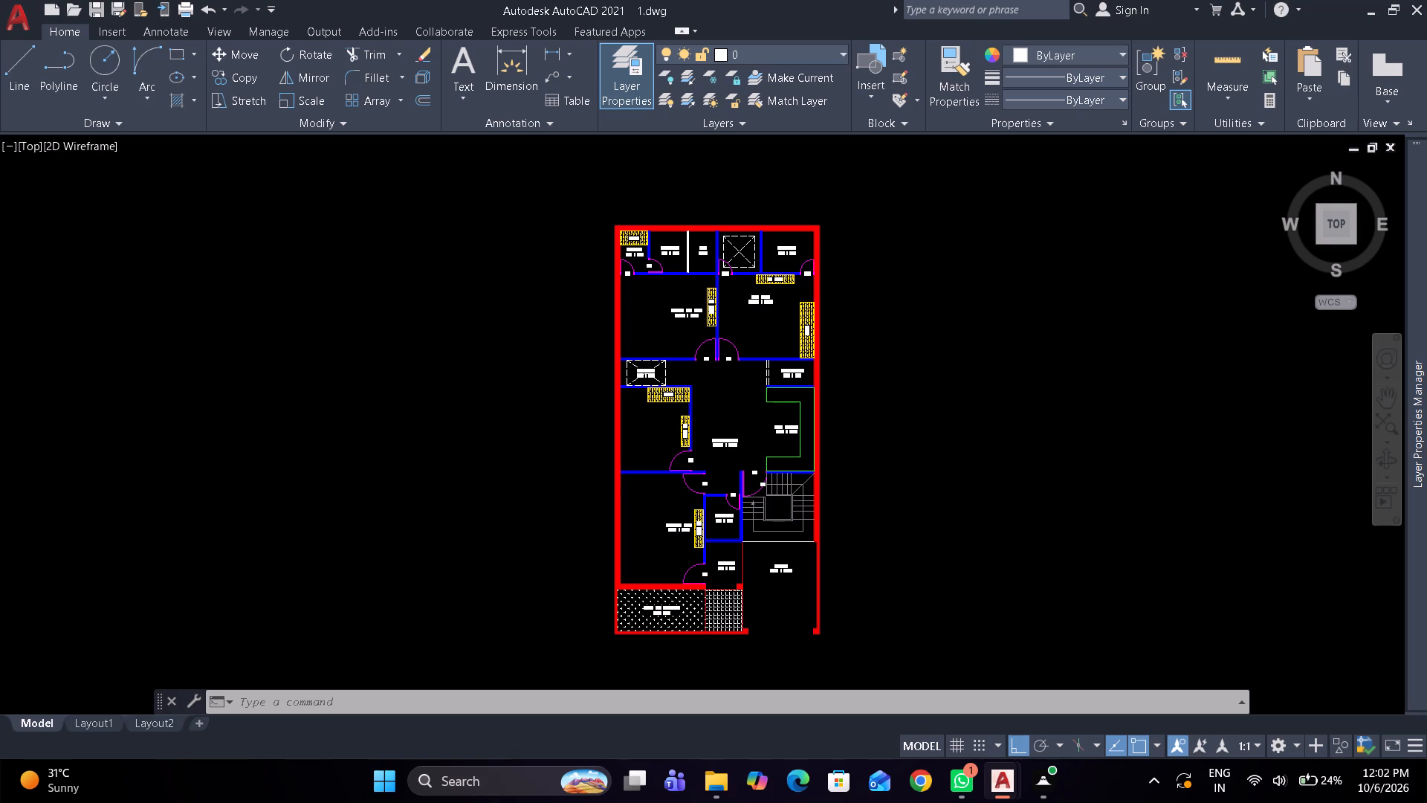
middle_drag(578, 340, 571, 393)
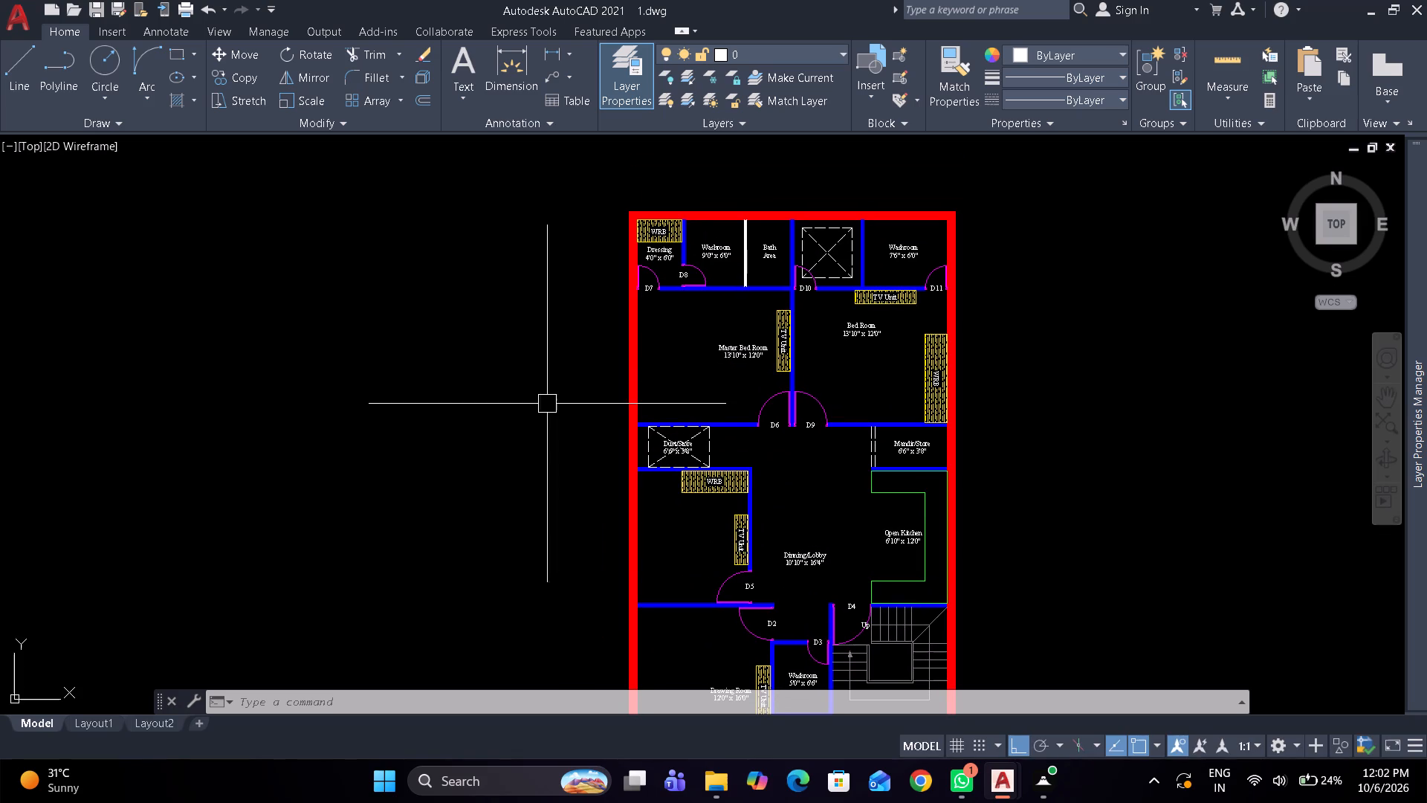
middle_drag(506, 428, 493, 433)
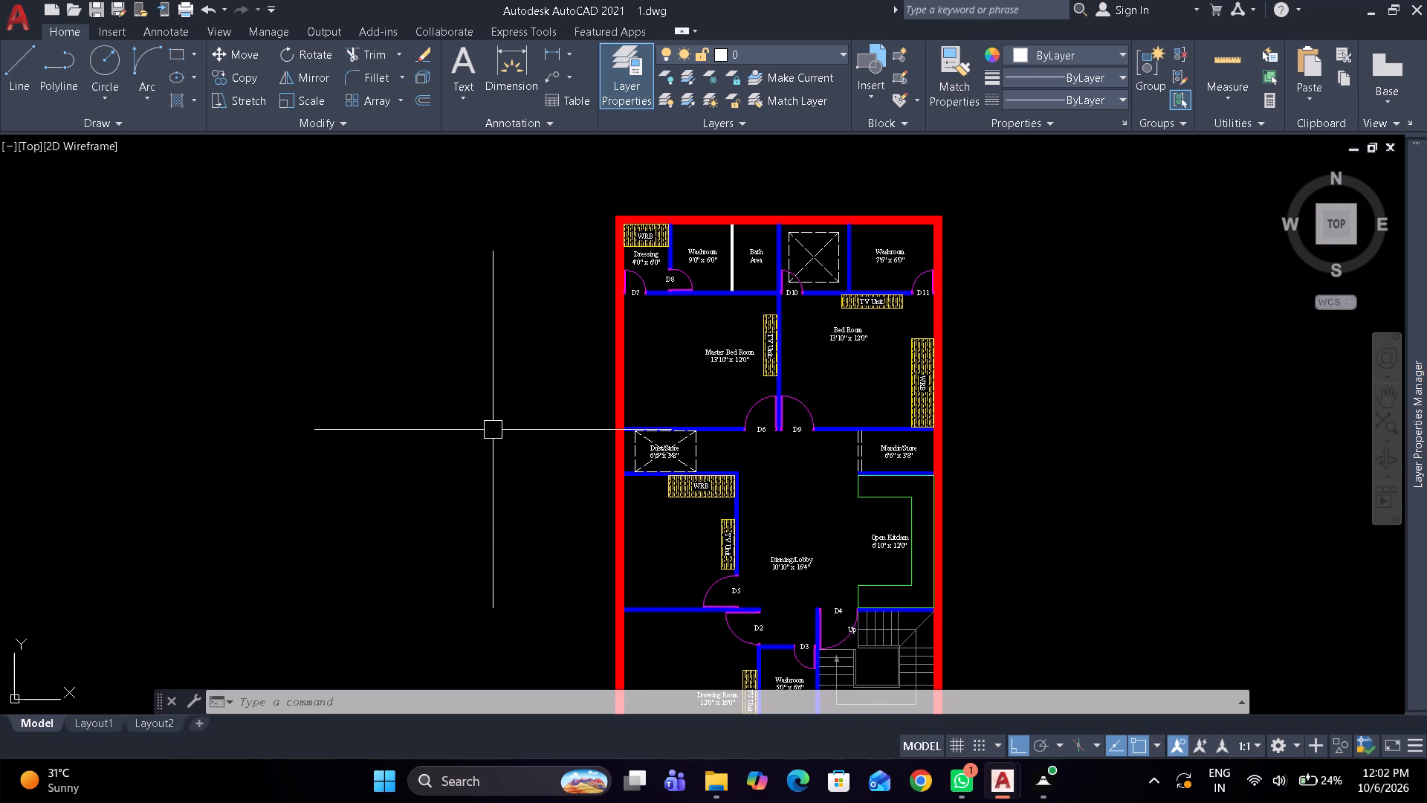
middle_click(501, 419)
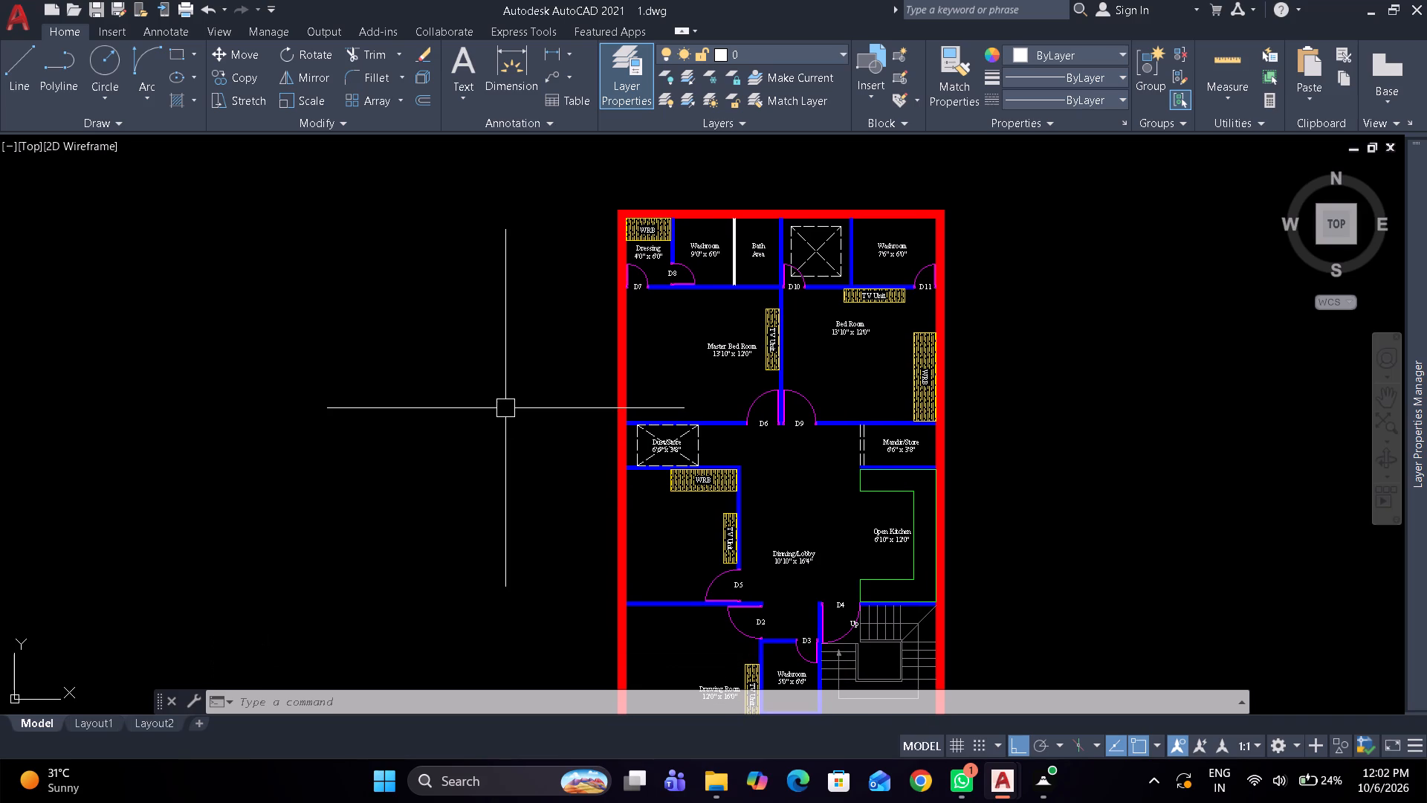
middle_drag(506, 407, 502, 322)
middle_drag(494, 409, 499, 324)
middle_drag(502, 392, 502, 365)
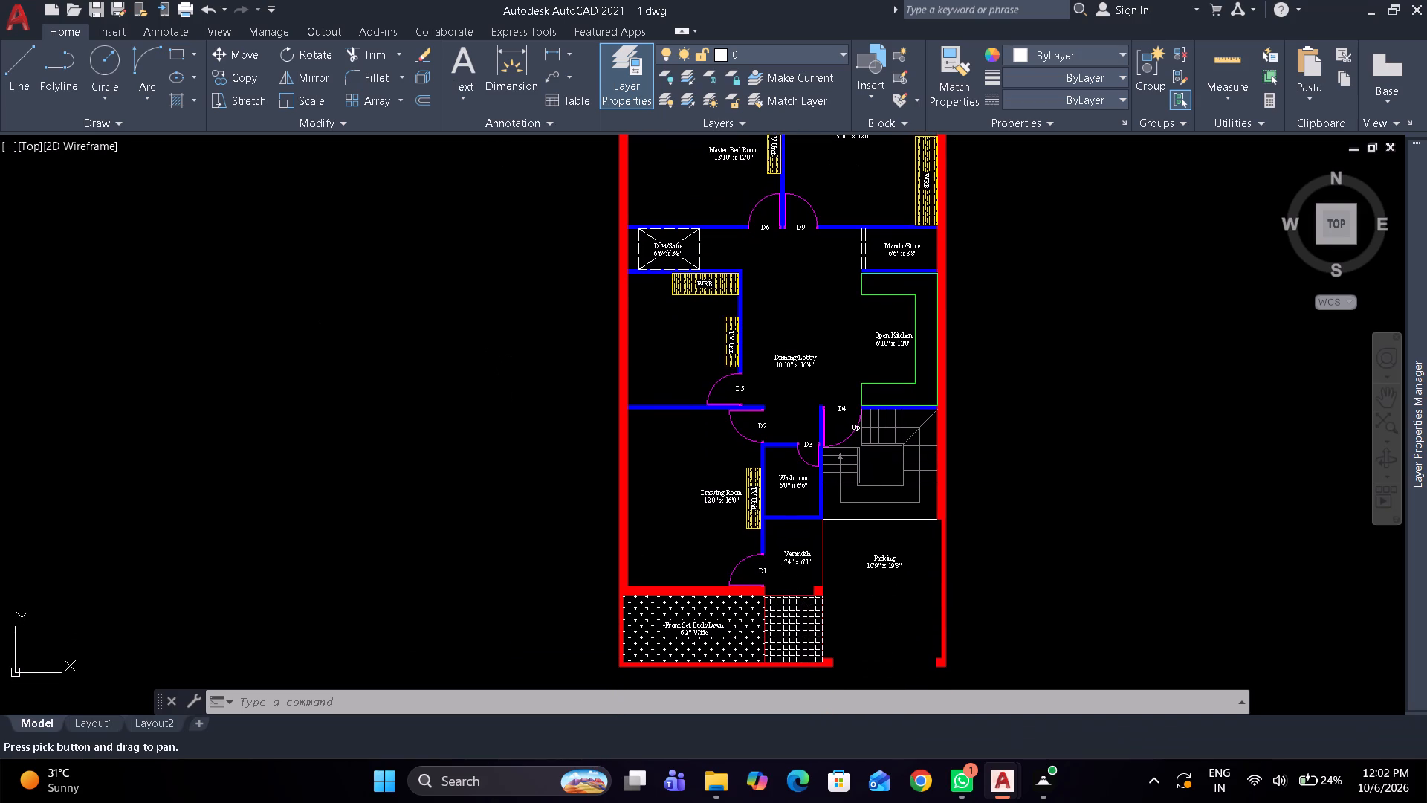
middle_drag(493, 391, 487, 404)
Save the floor plan drawing.
key(ctrl+s)
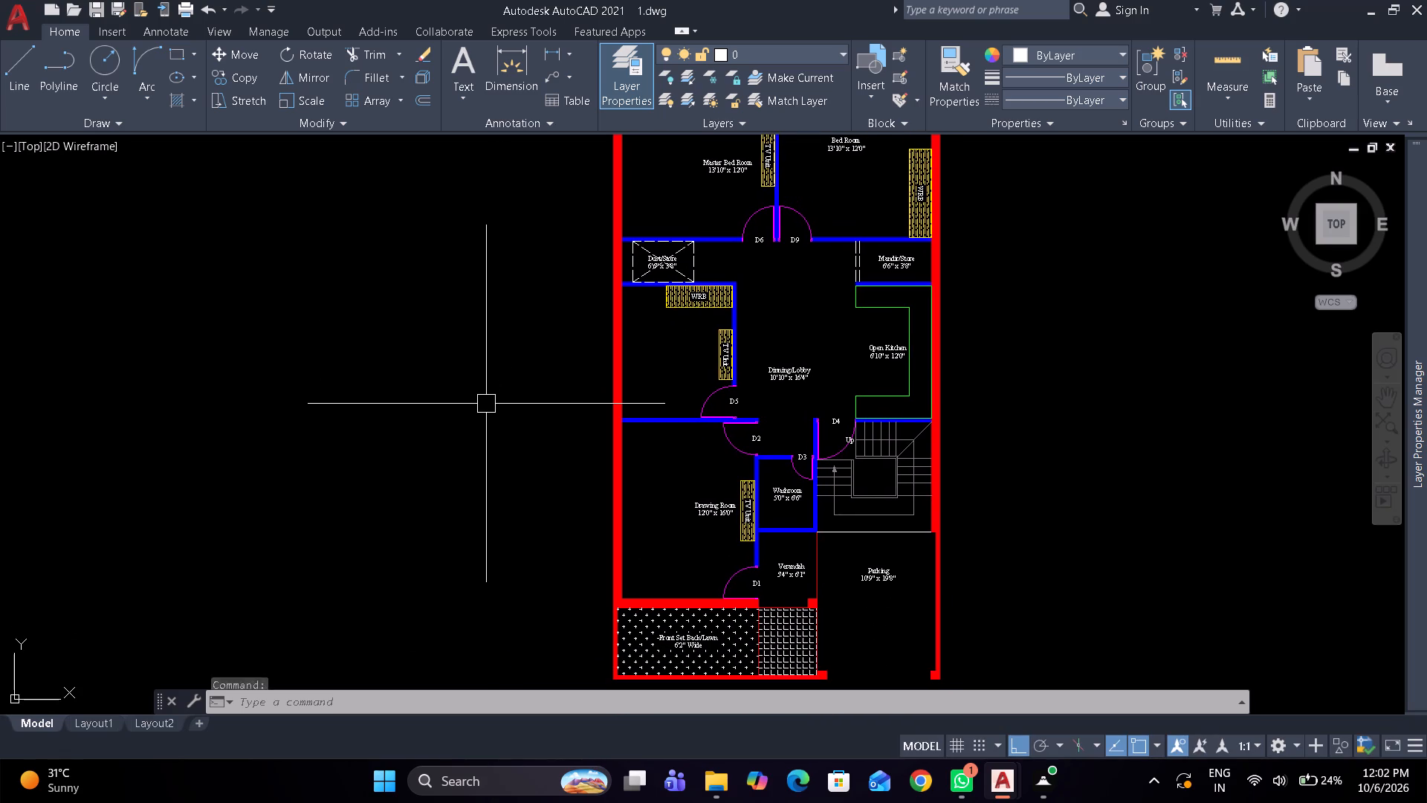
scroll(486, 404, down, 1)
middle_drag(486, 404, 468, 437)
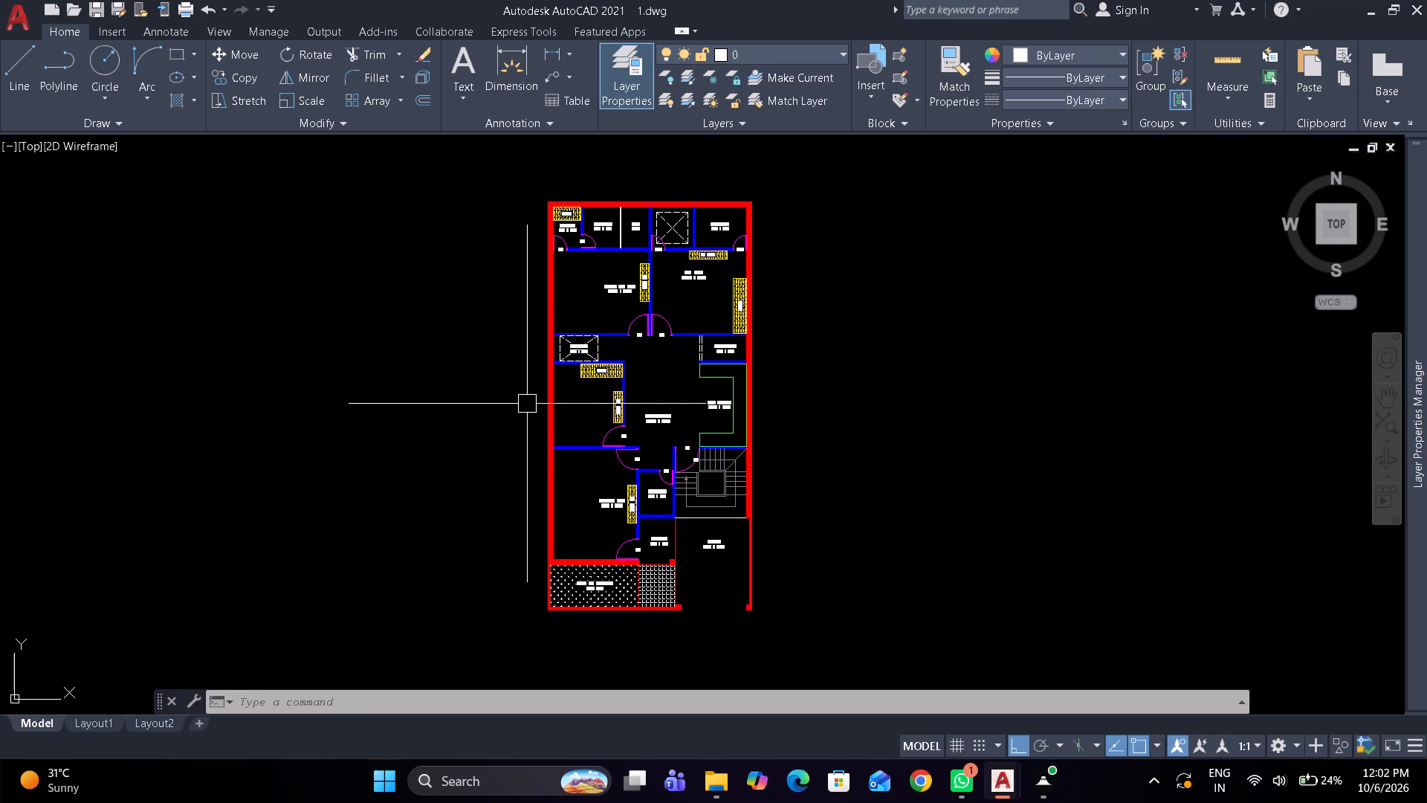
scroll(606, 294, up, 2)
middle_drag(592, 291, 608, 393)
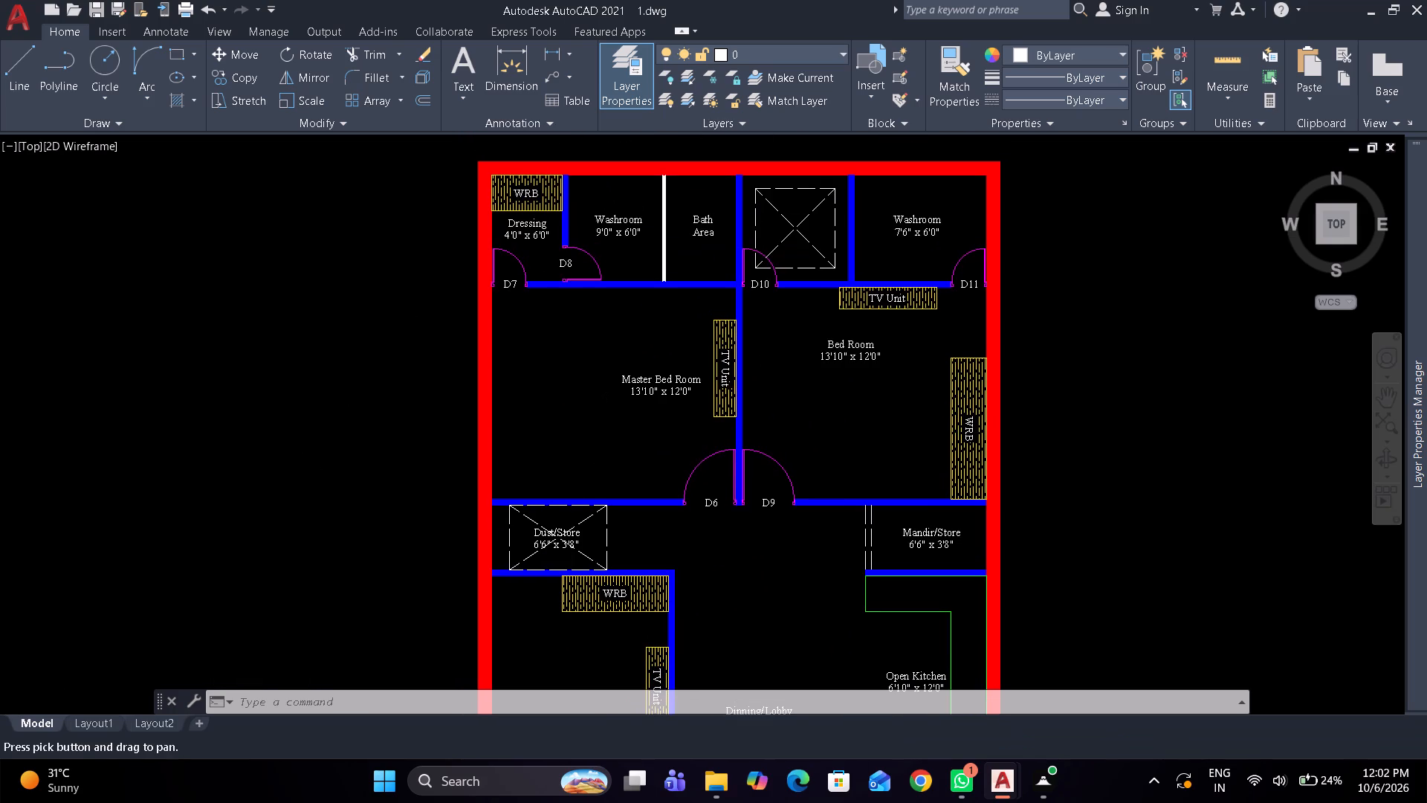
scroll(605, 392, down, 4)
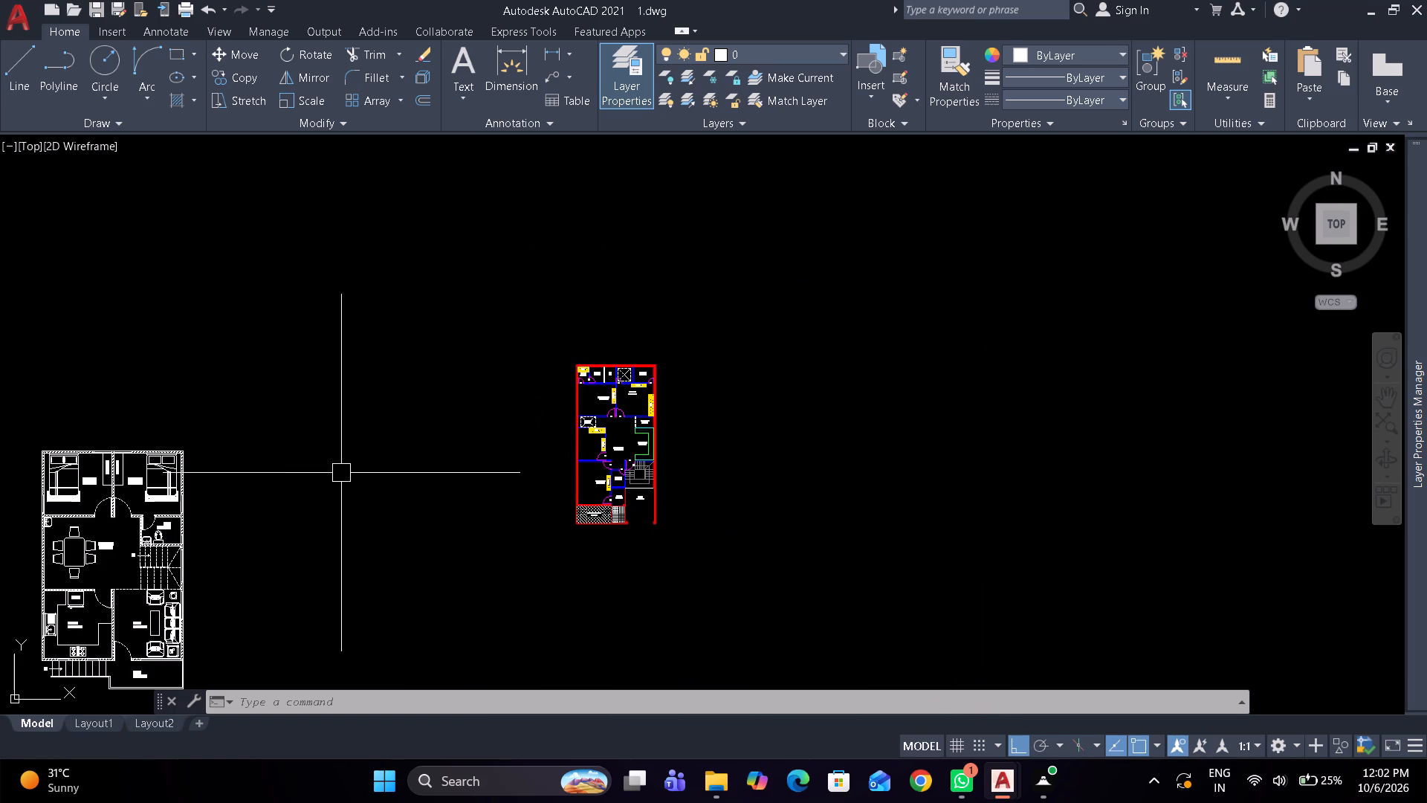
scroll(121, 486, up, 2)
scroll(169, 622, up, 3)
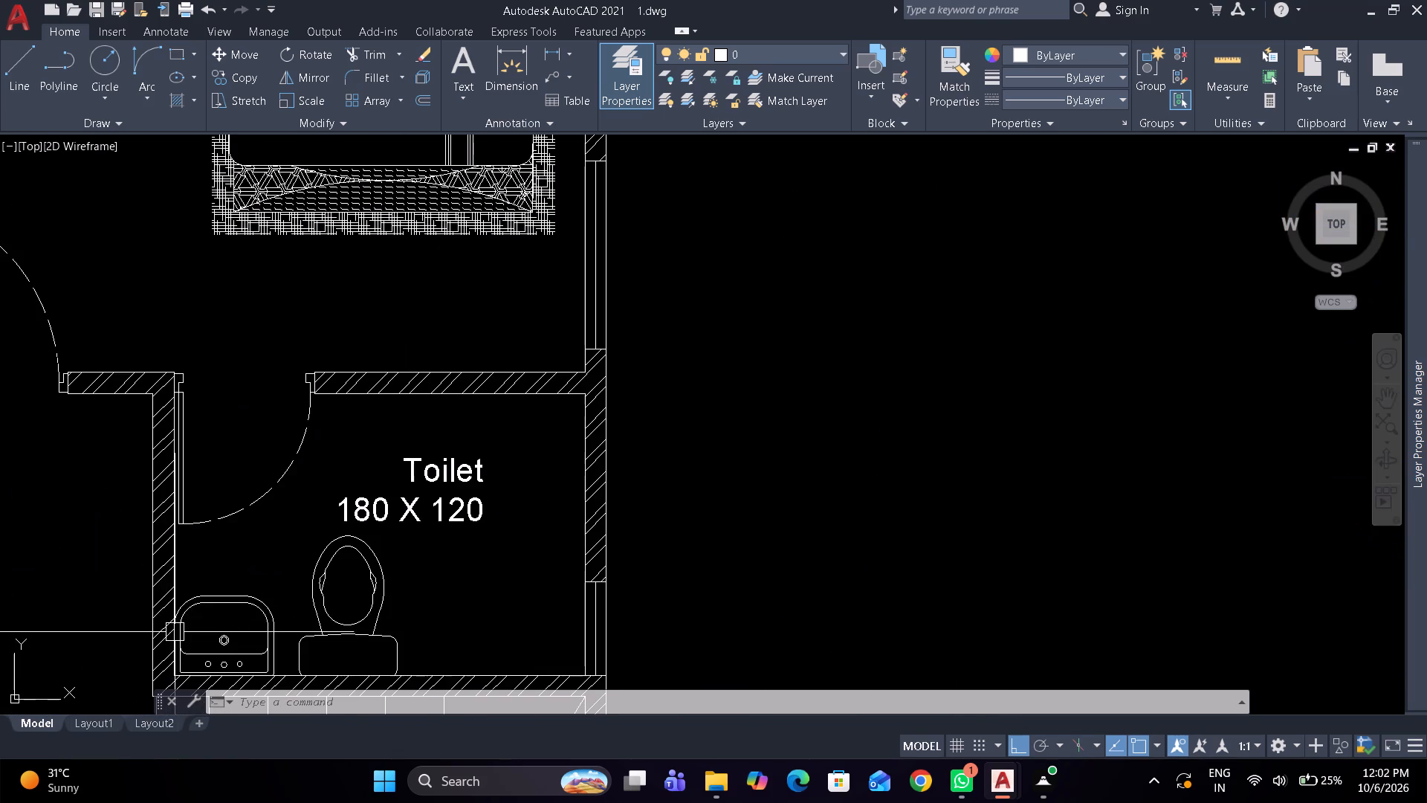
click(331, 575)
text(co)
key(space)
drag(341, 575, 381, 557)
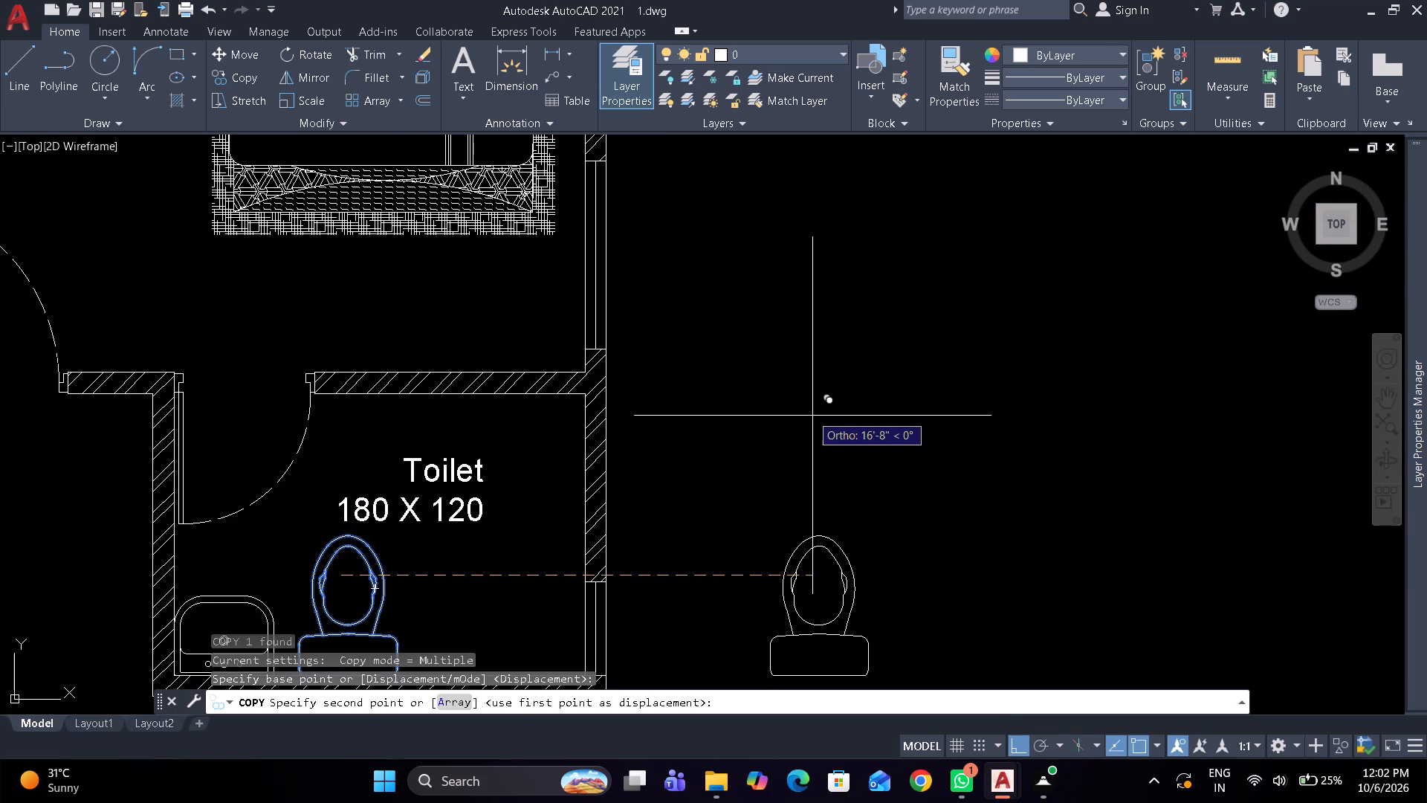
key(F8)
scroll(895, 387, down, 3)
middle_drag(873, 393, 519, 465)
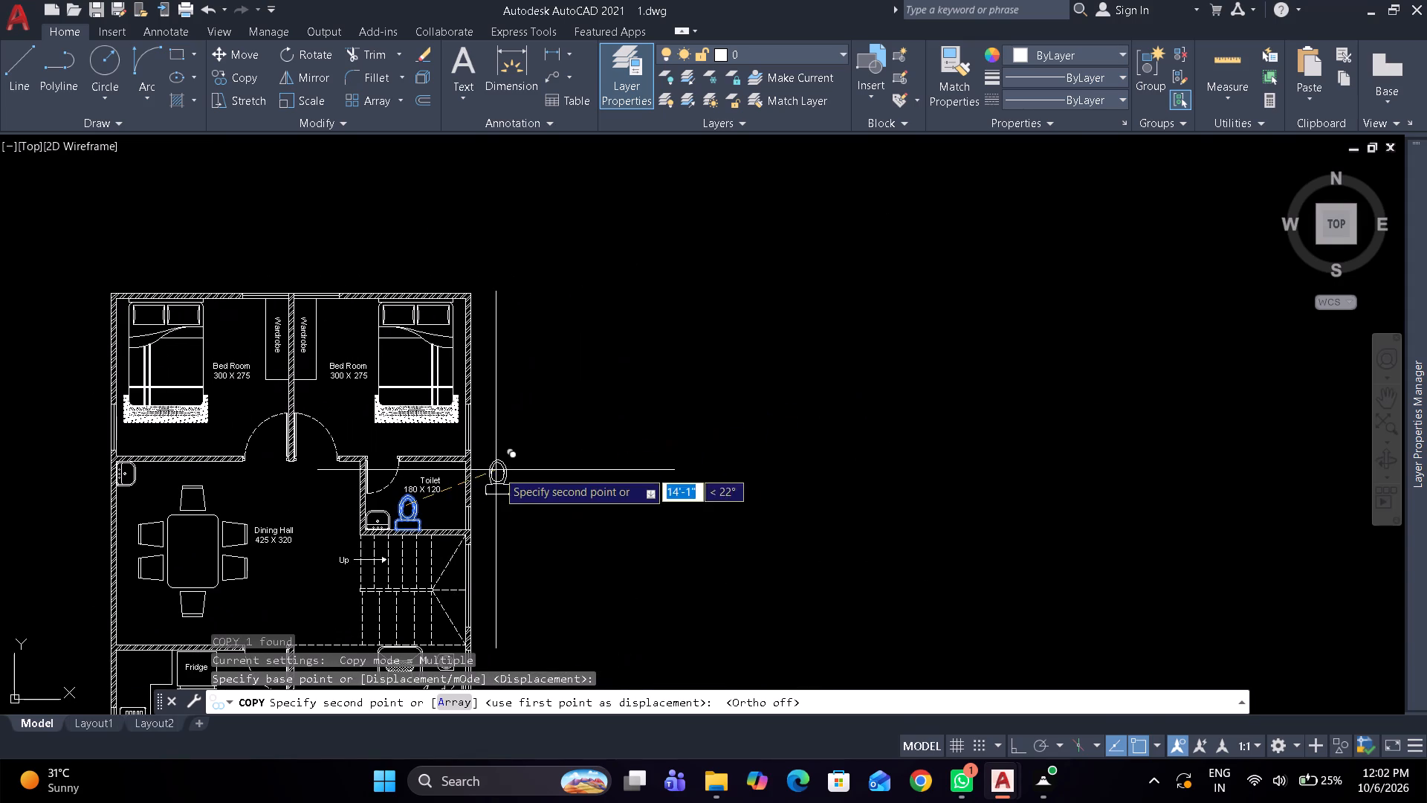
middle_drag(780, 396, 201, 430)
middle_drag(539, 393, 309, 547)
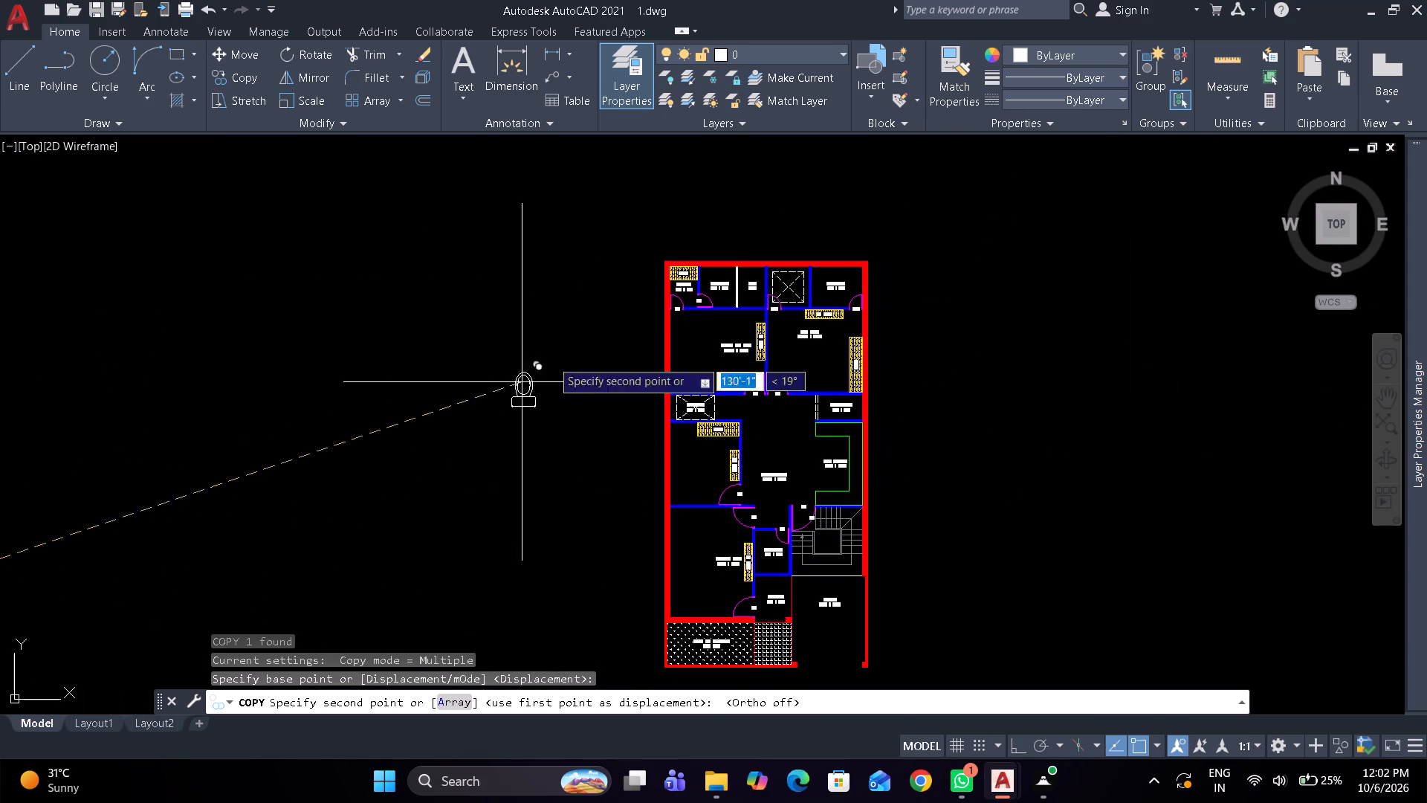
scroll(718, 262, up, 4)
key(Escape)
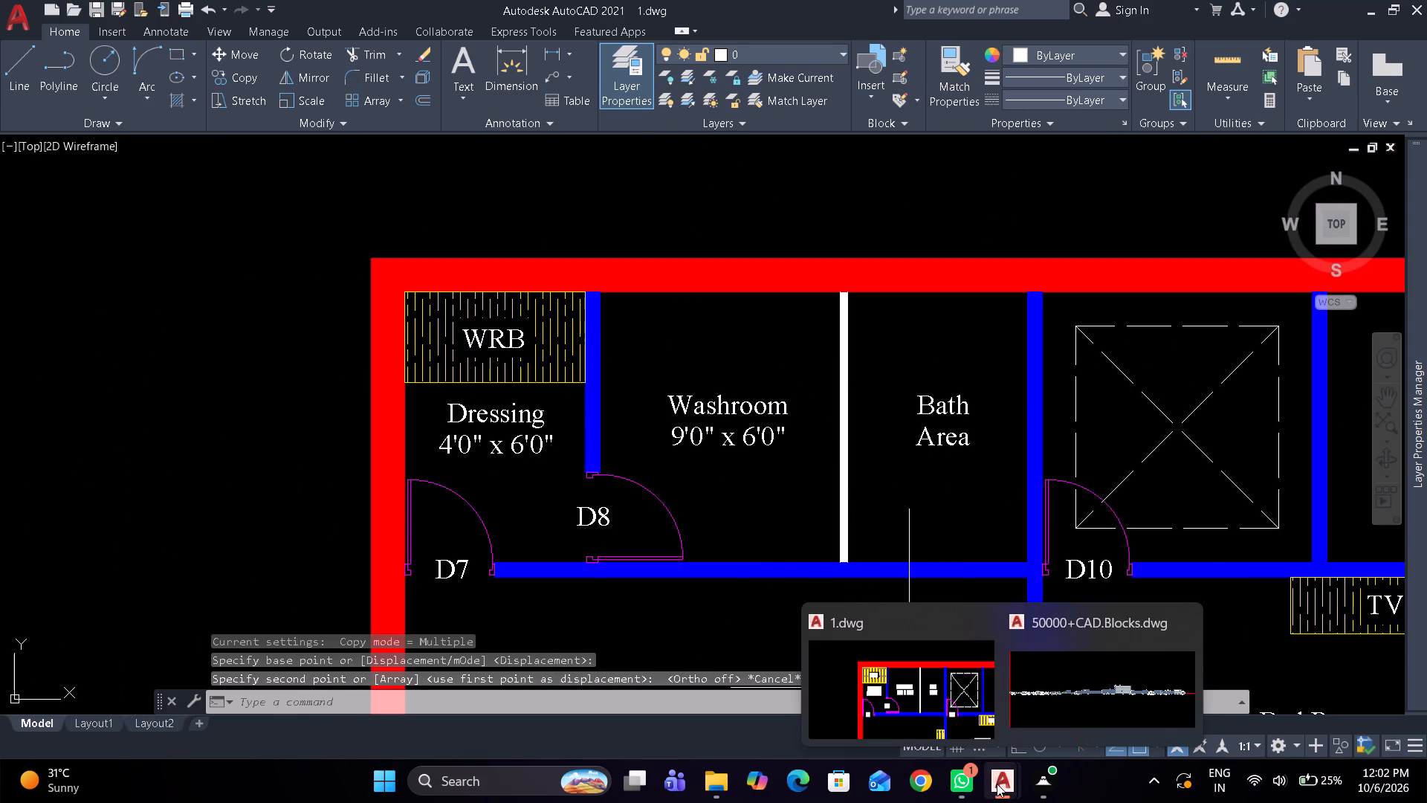
Switch to the 50000+CAD.Blocks.dwg drawing and locate the Sofas and Armchairs Designs sheet.
click(1046, 683)
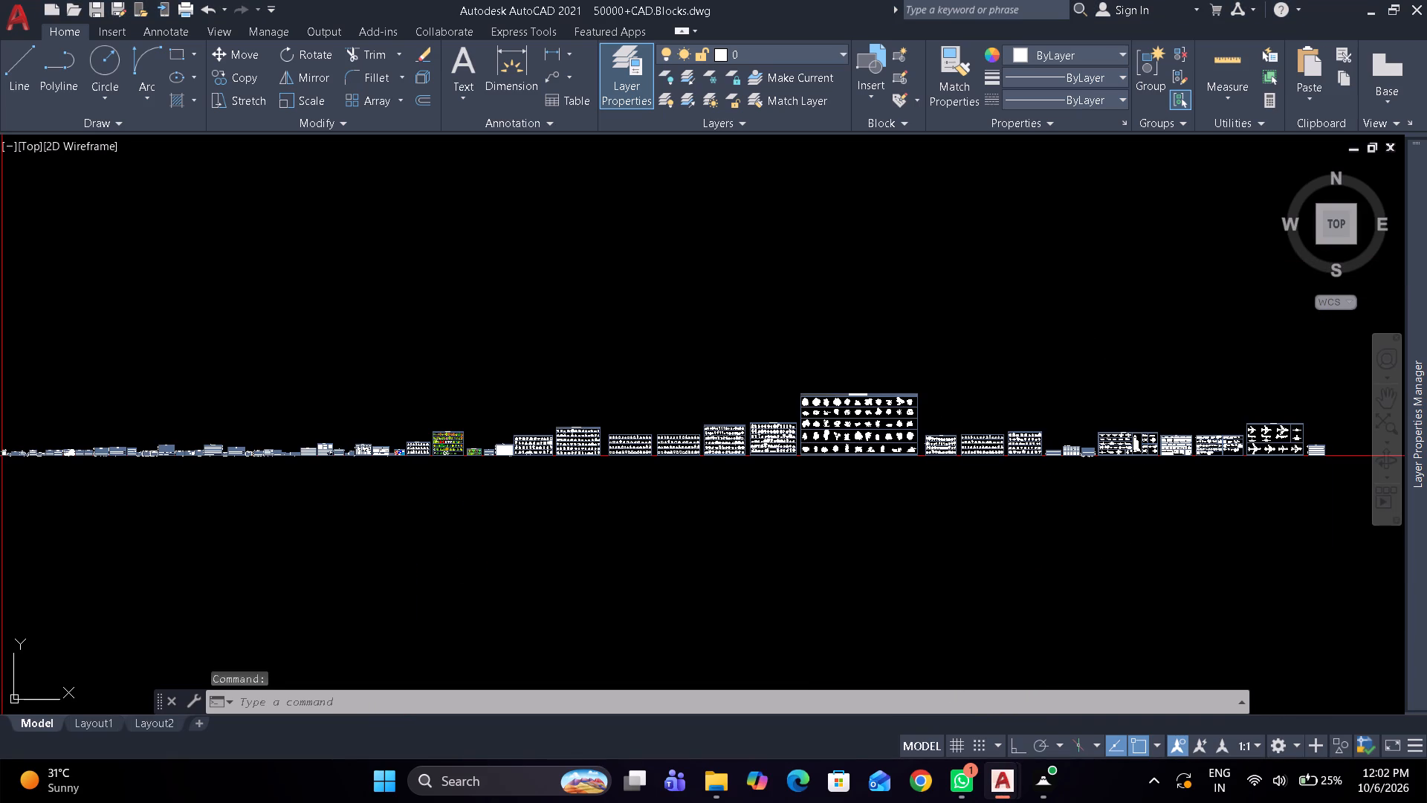
middle_drag(569, 500, 754, 500)
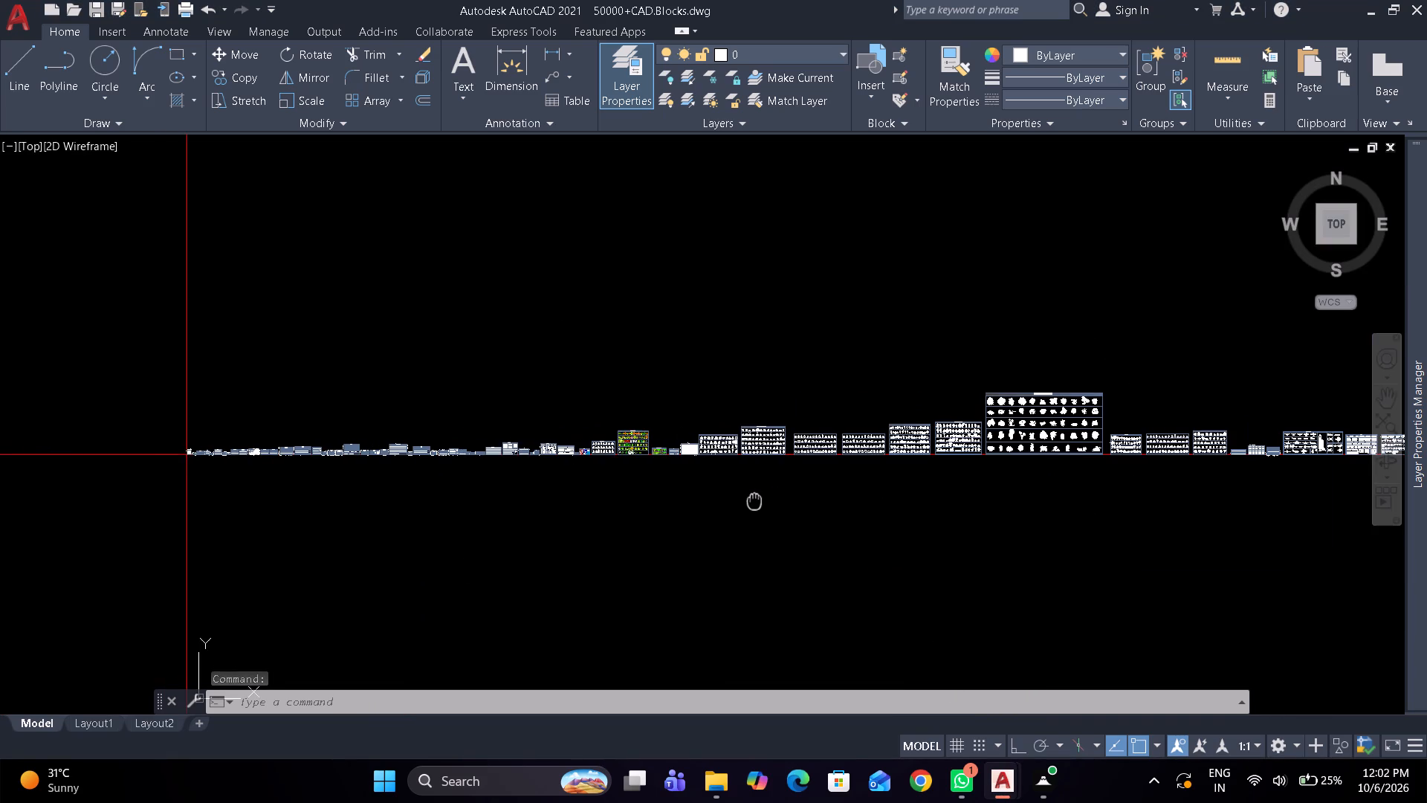
scroll(687, 433, up, 5)
scroll(751, 474, up, 4)
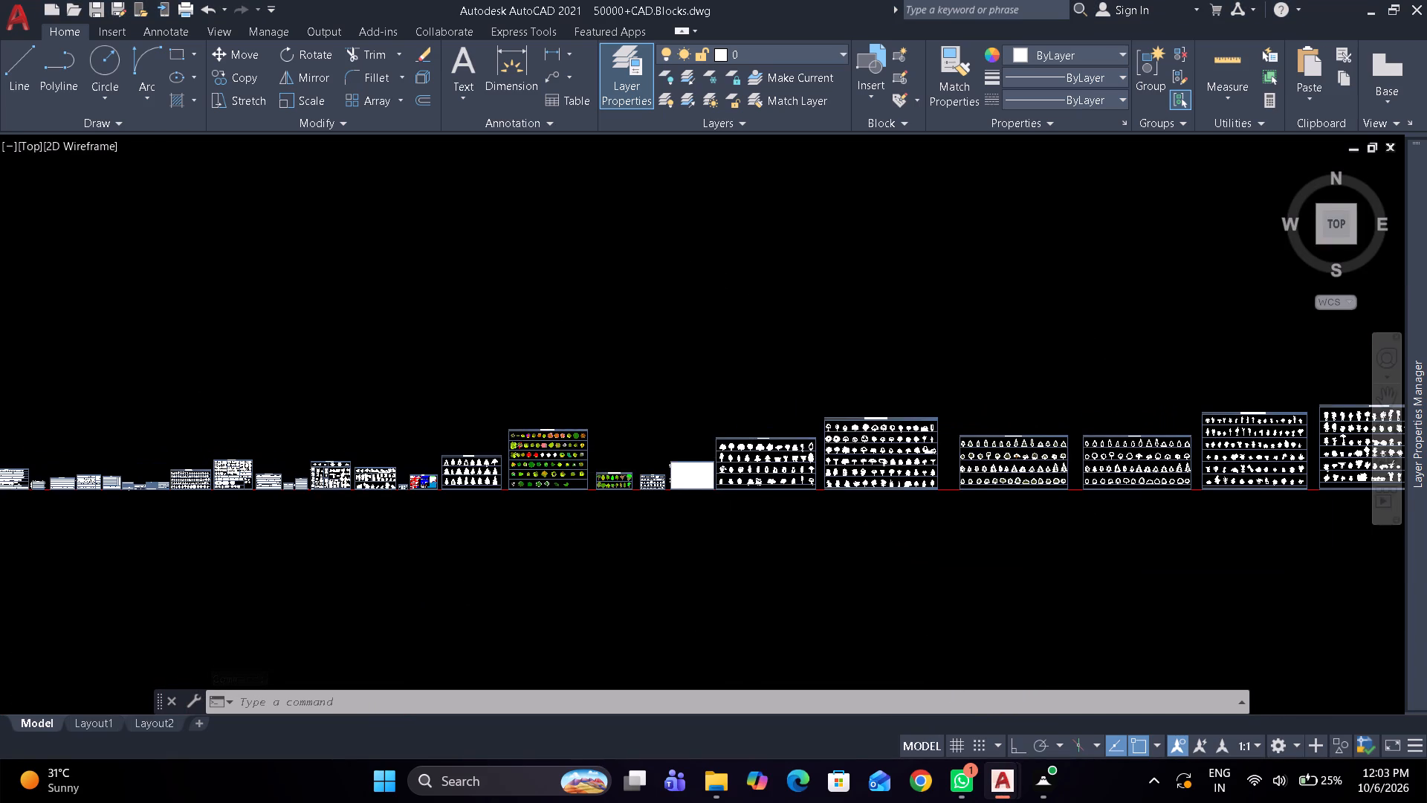
scroll(751, 474, up, 1)
scroll(430, 504, up, 4)
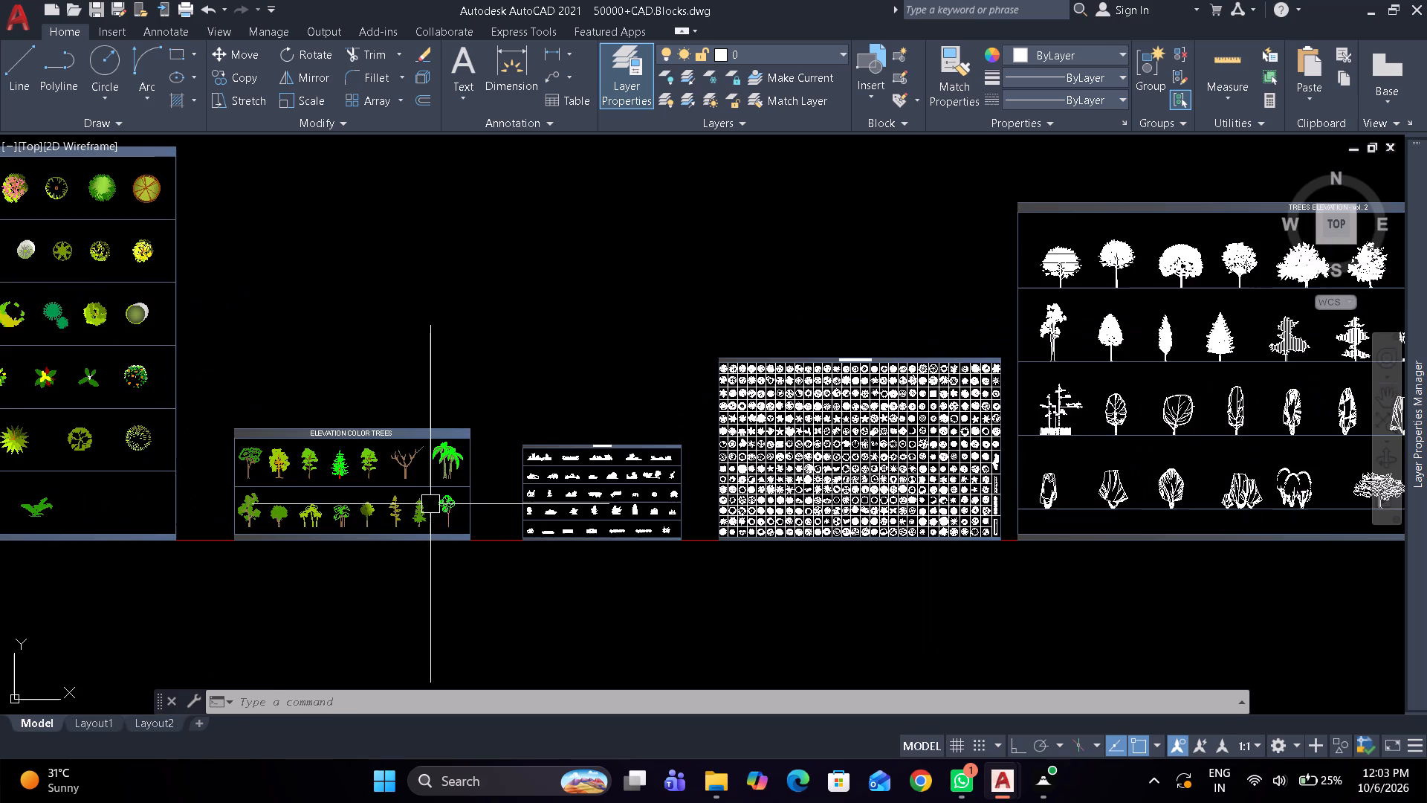
middle_drag(529, 575, 1106, 575)
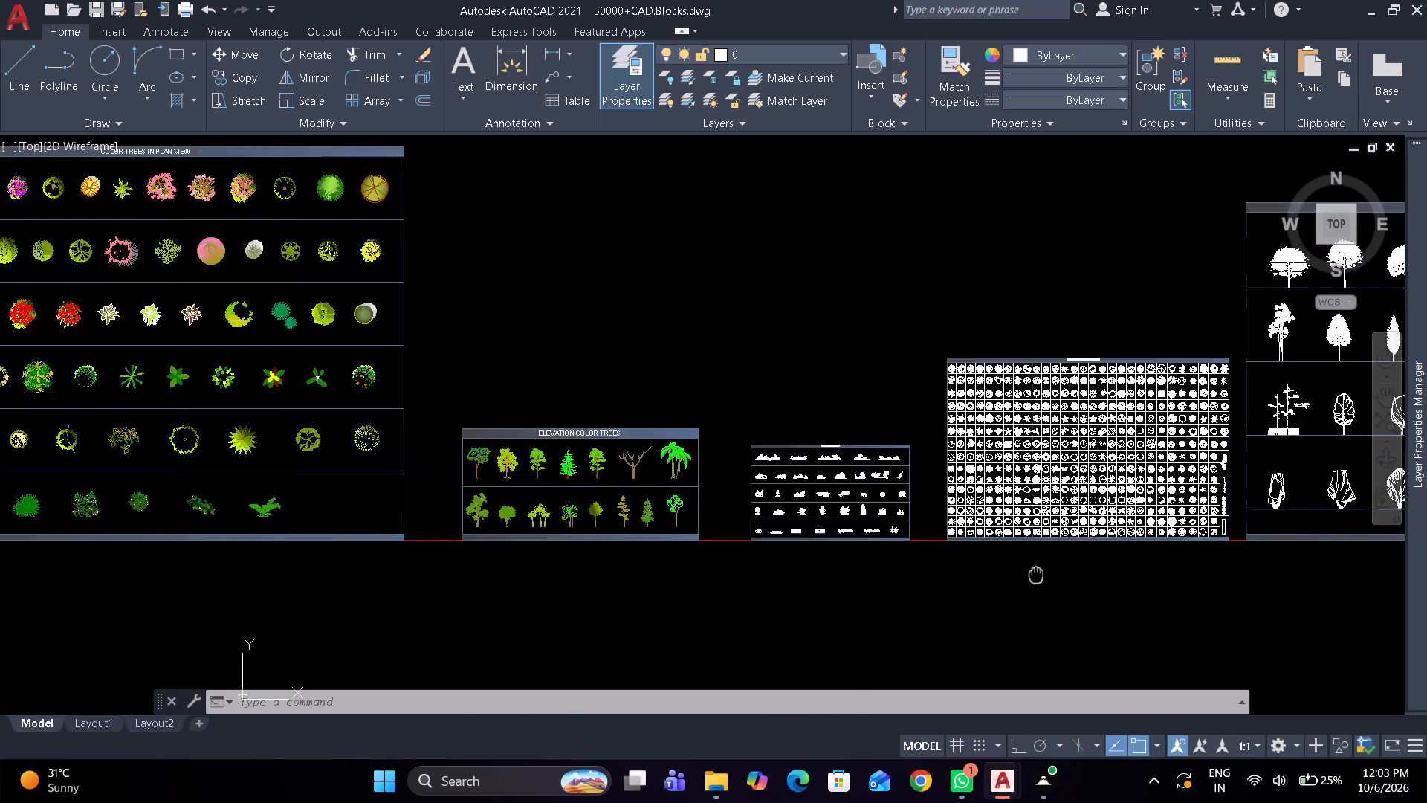
middle_drag(1106, 575, 1165, 575)
scroll(741, 534, down, 5)
middle_drag(575, 542, 1080, 542)
scroll(692, 534, up, 1)
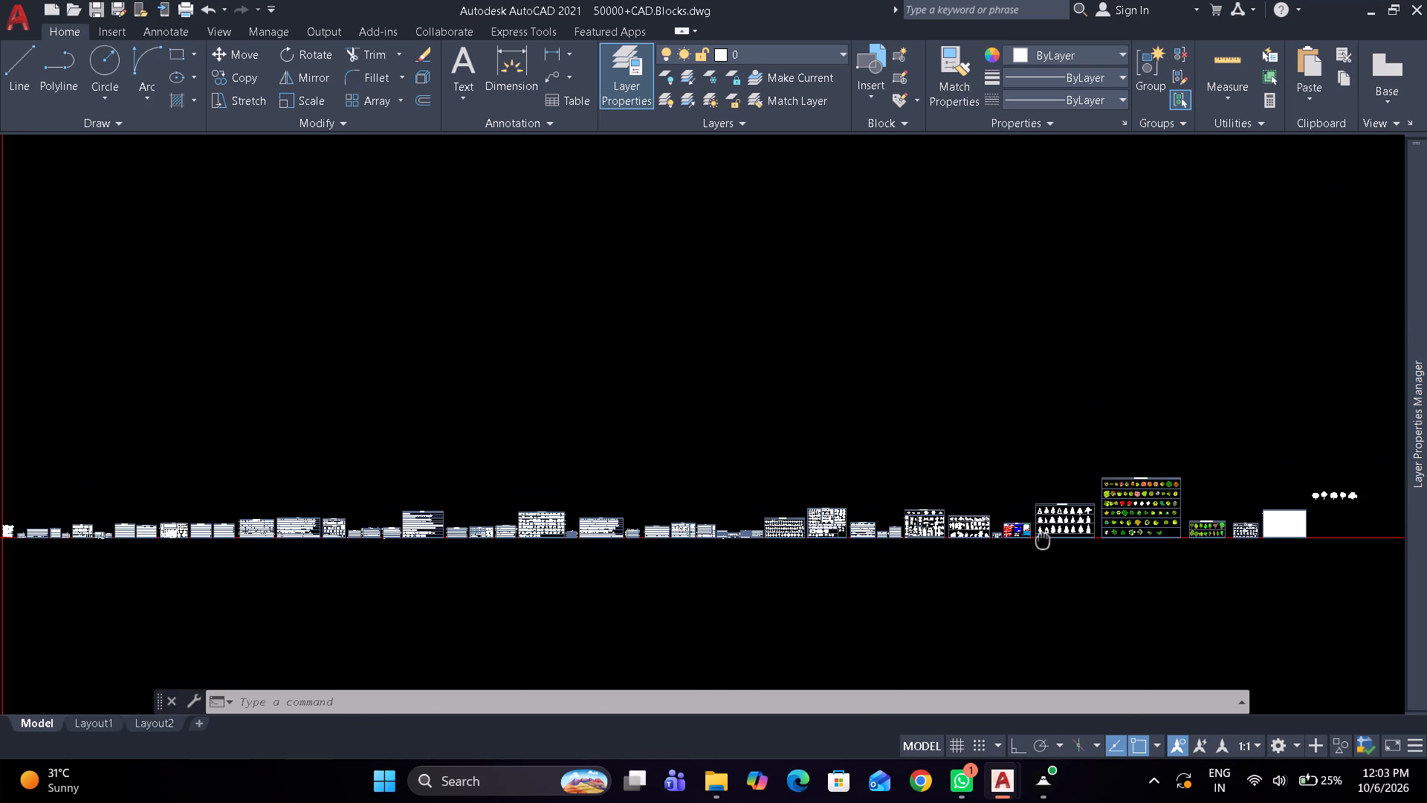
scroll(605, 533, up, 1)
scroll(372, 523, up, 4)
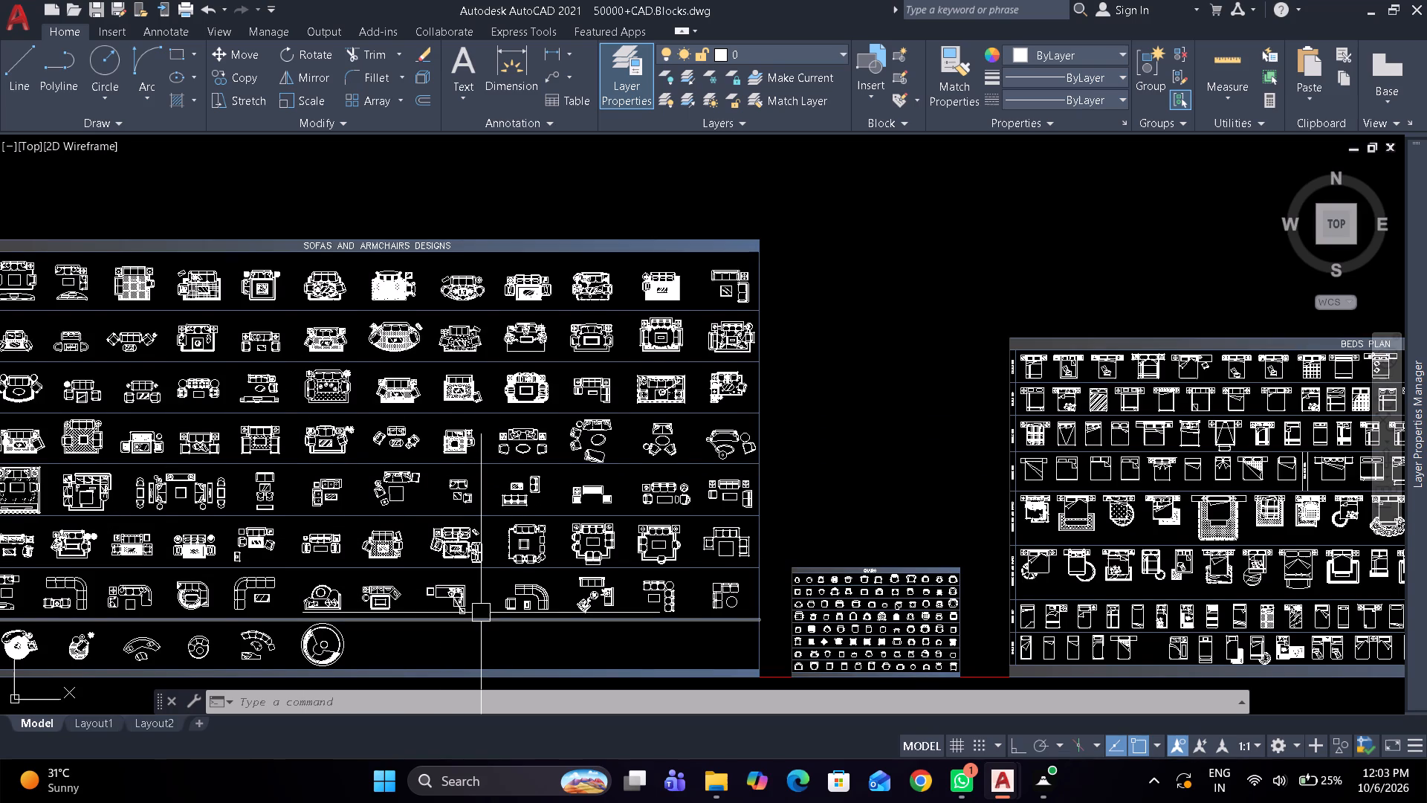
Copy the curved corner sofa set with armchair and small table from the Sofas and Armchairs Designs sheet to the clipboard.
middle_drag(507, 605, 861, 529)
scroll(618, 515, up, 3)
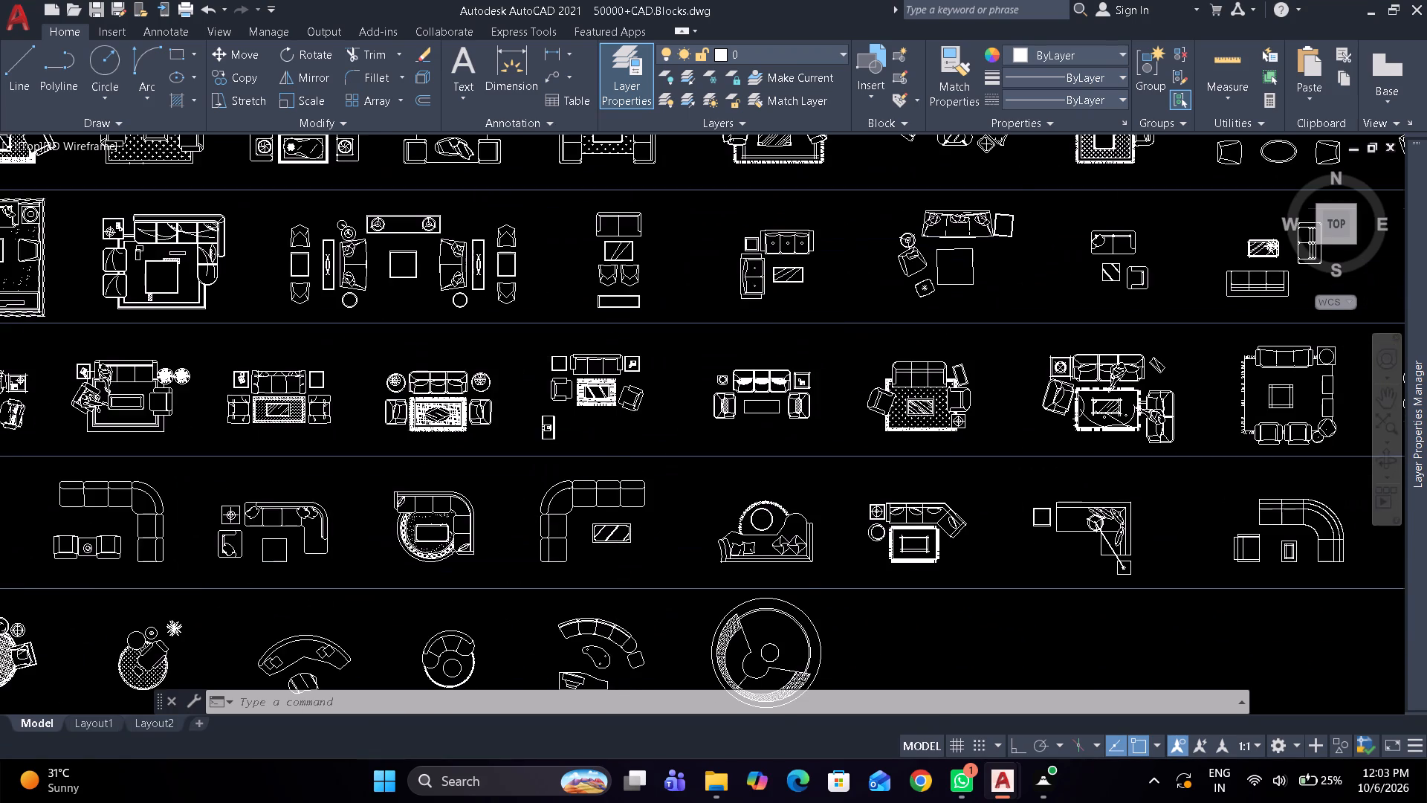
scroll(637, 487, down, 2)
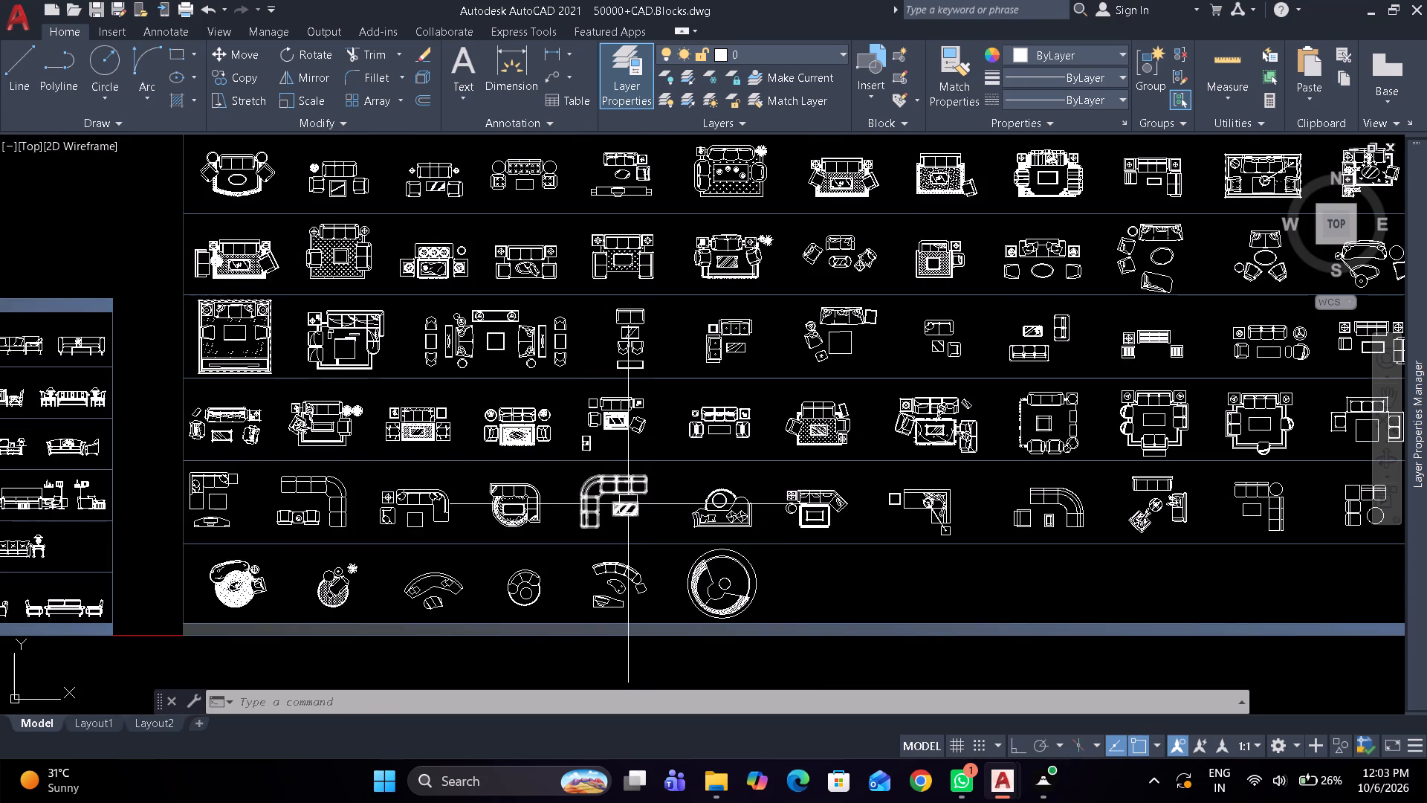
scroll(605, 538, down, 1)
middle_drag(598, 544, 583, 578)
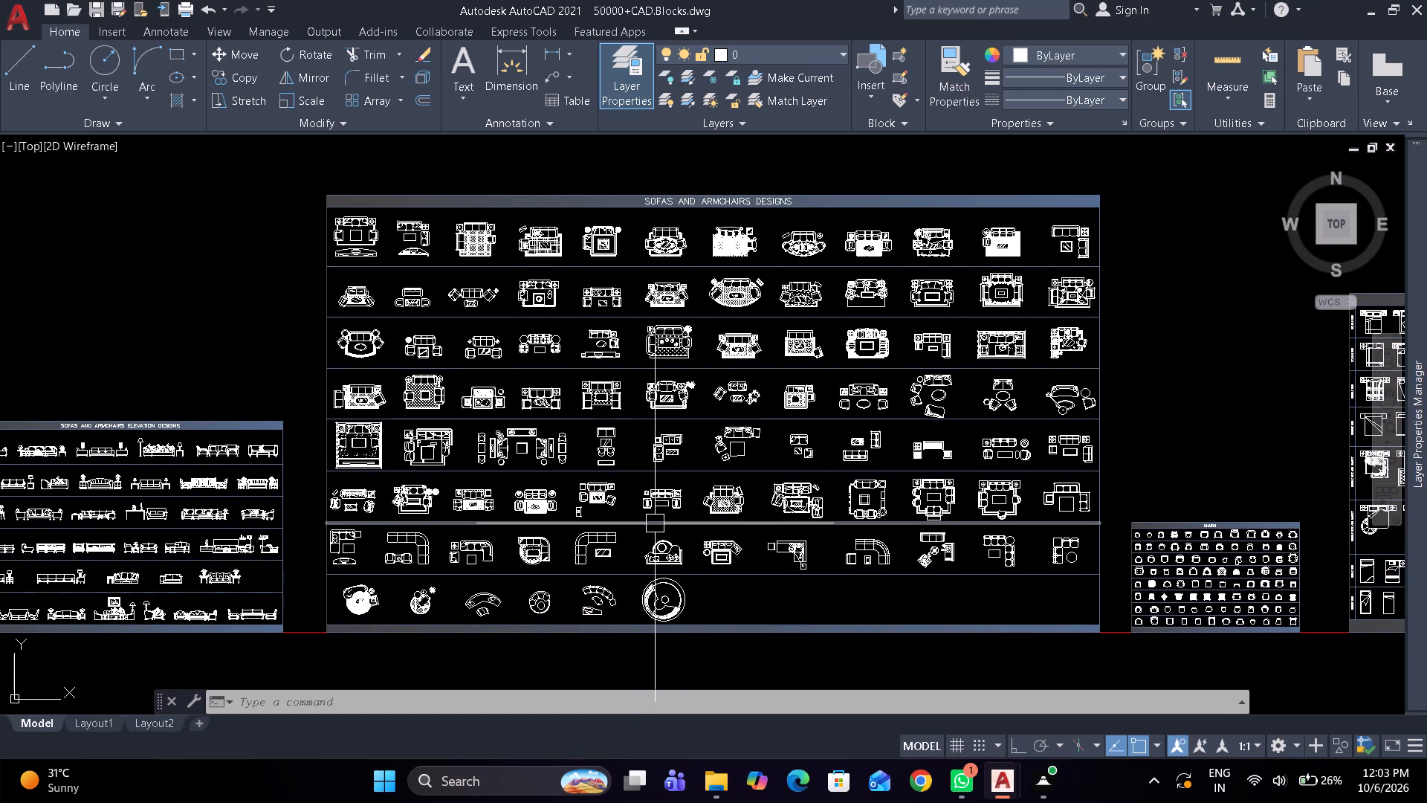
scroll(768, 521, up, 2)
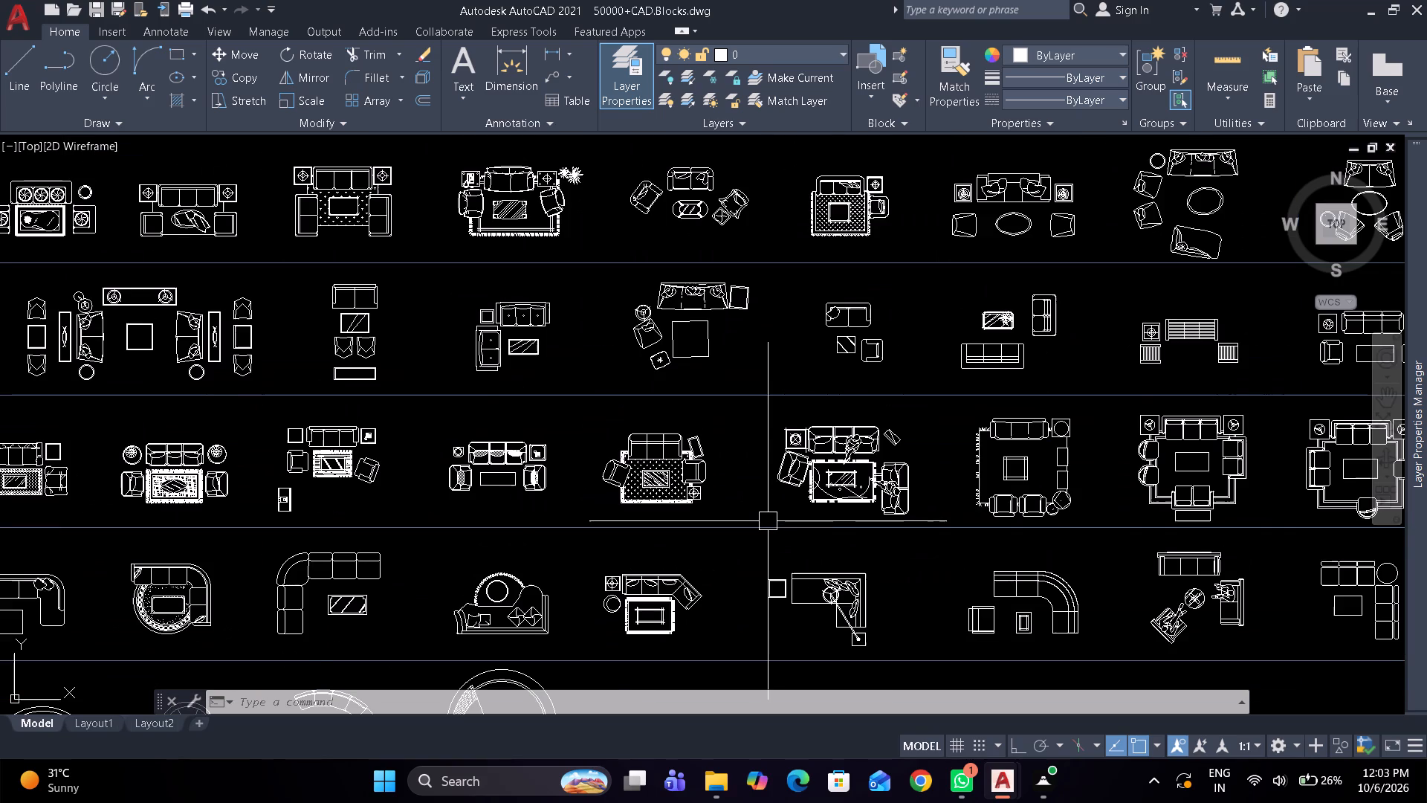
scroll(768, 521, down, 1)
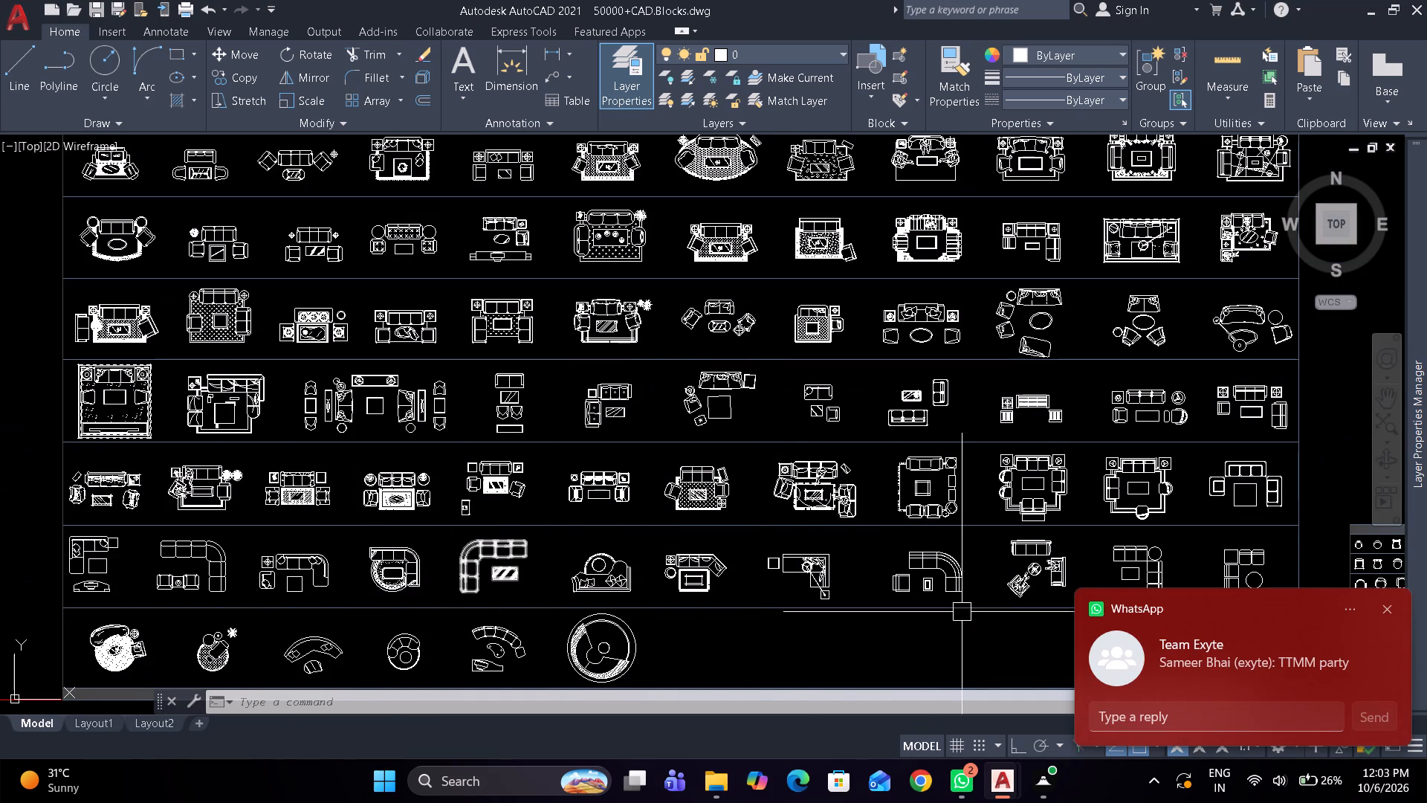
click(1385, 604)
scroll(1015, 579, up, 1)
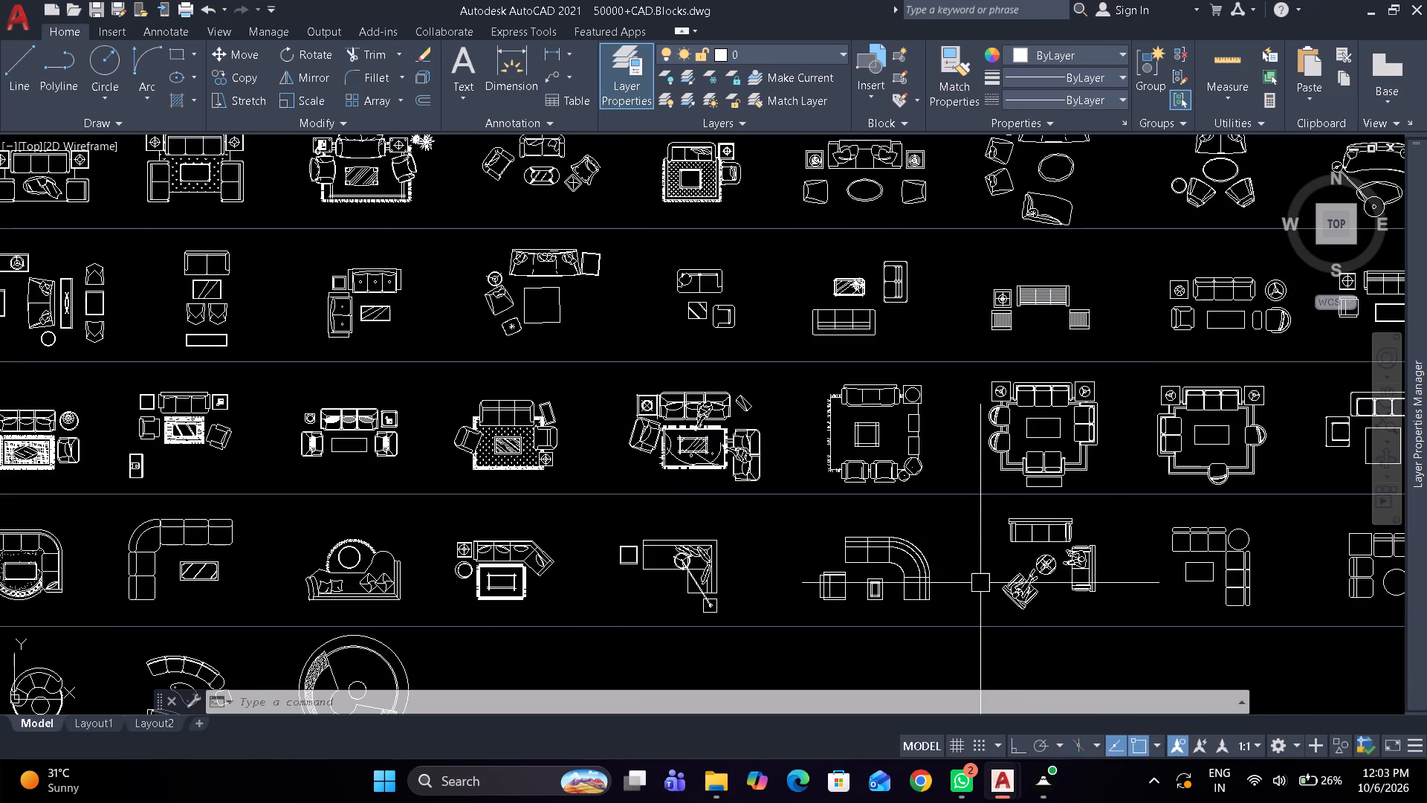
click(822, 585)
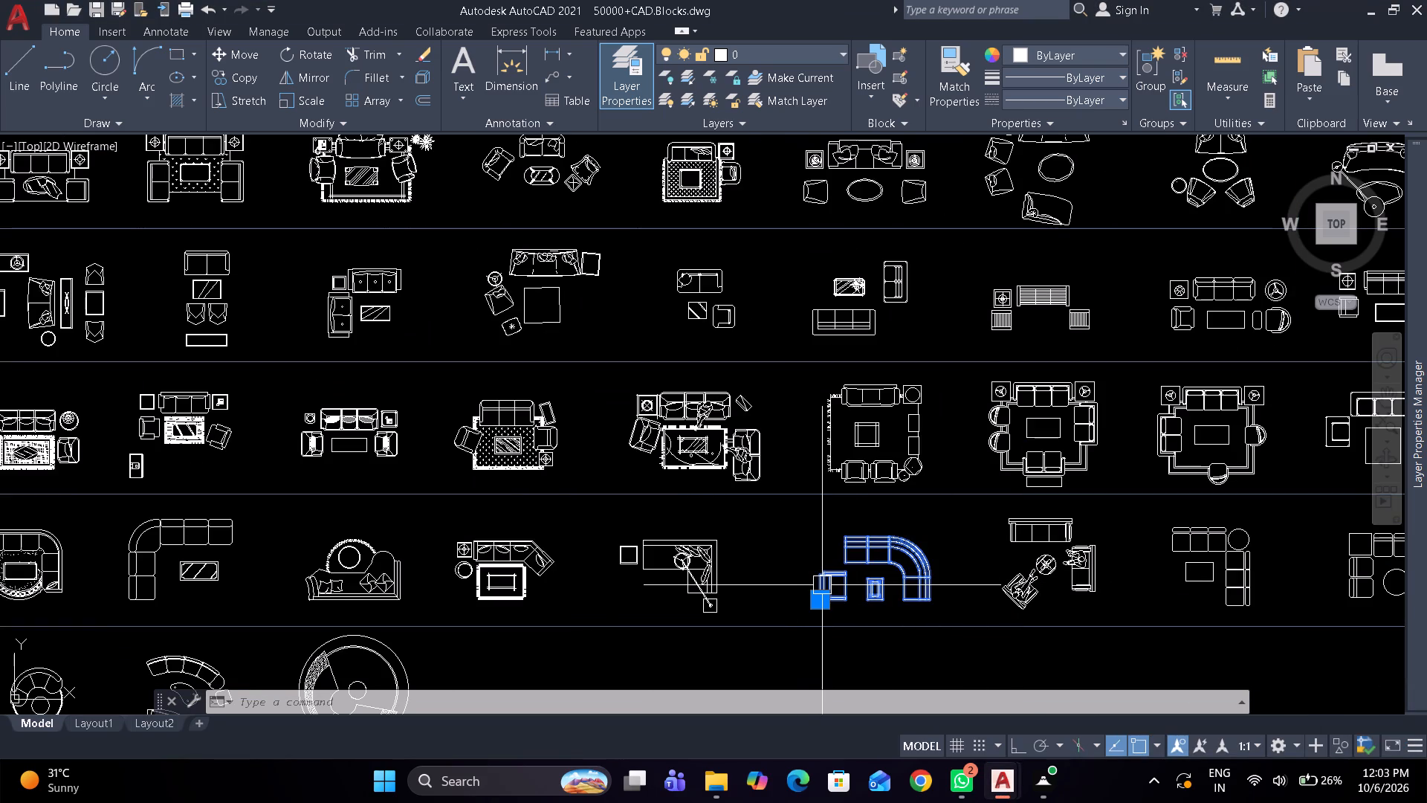
key(ctrl+c)
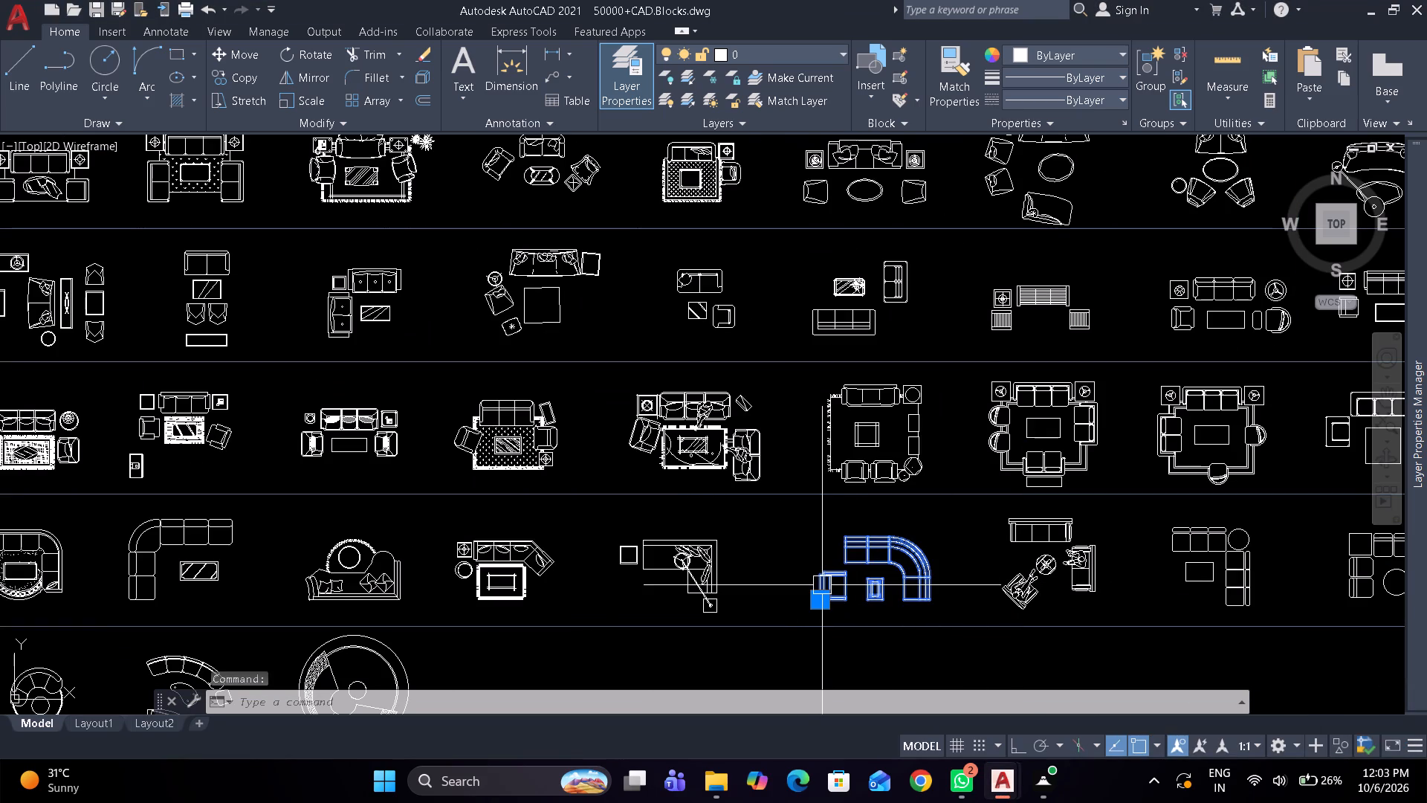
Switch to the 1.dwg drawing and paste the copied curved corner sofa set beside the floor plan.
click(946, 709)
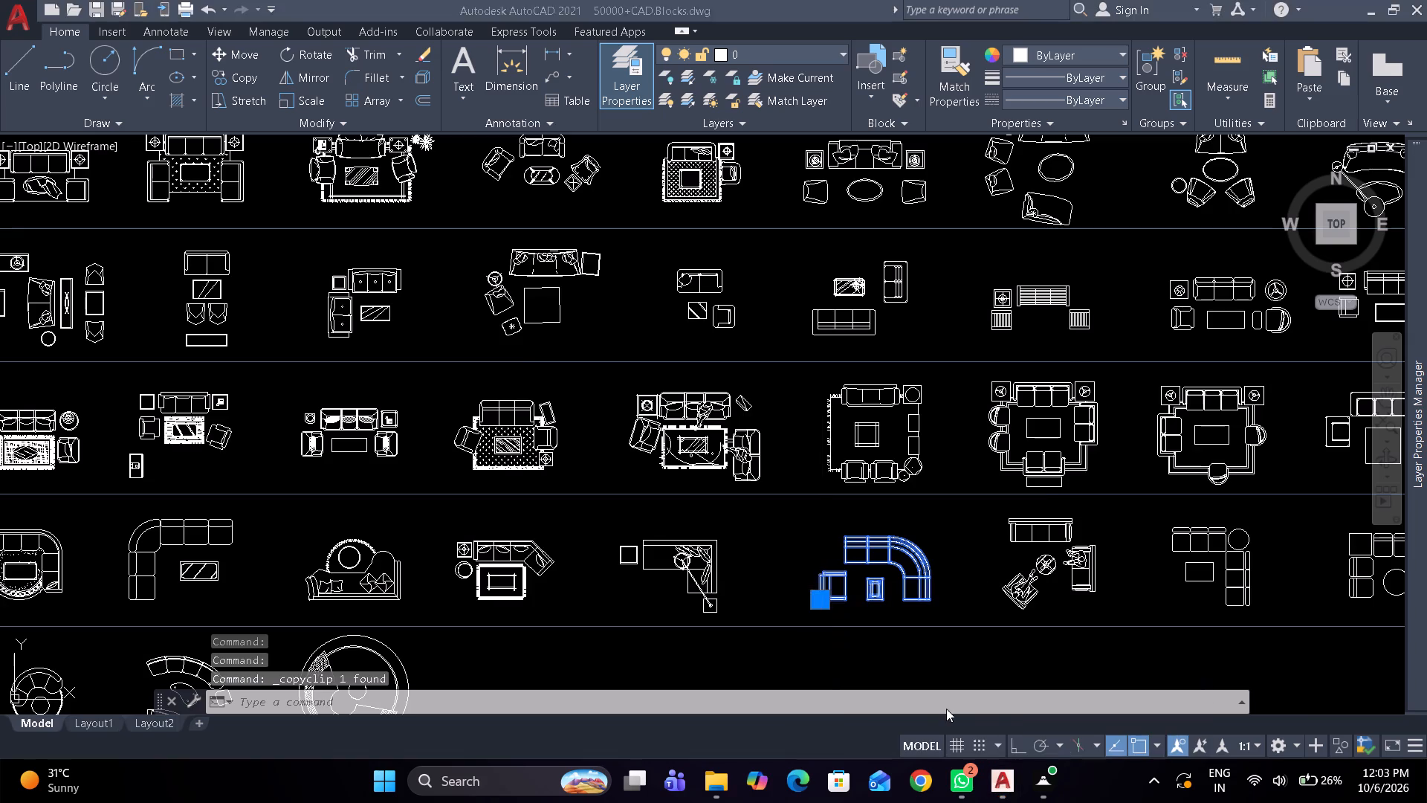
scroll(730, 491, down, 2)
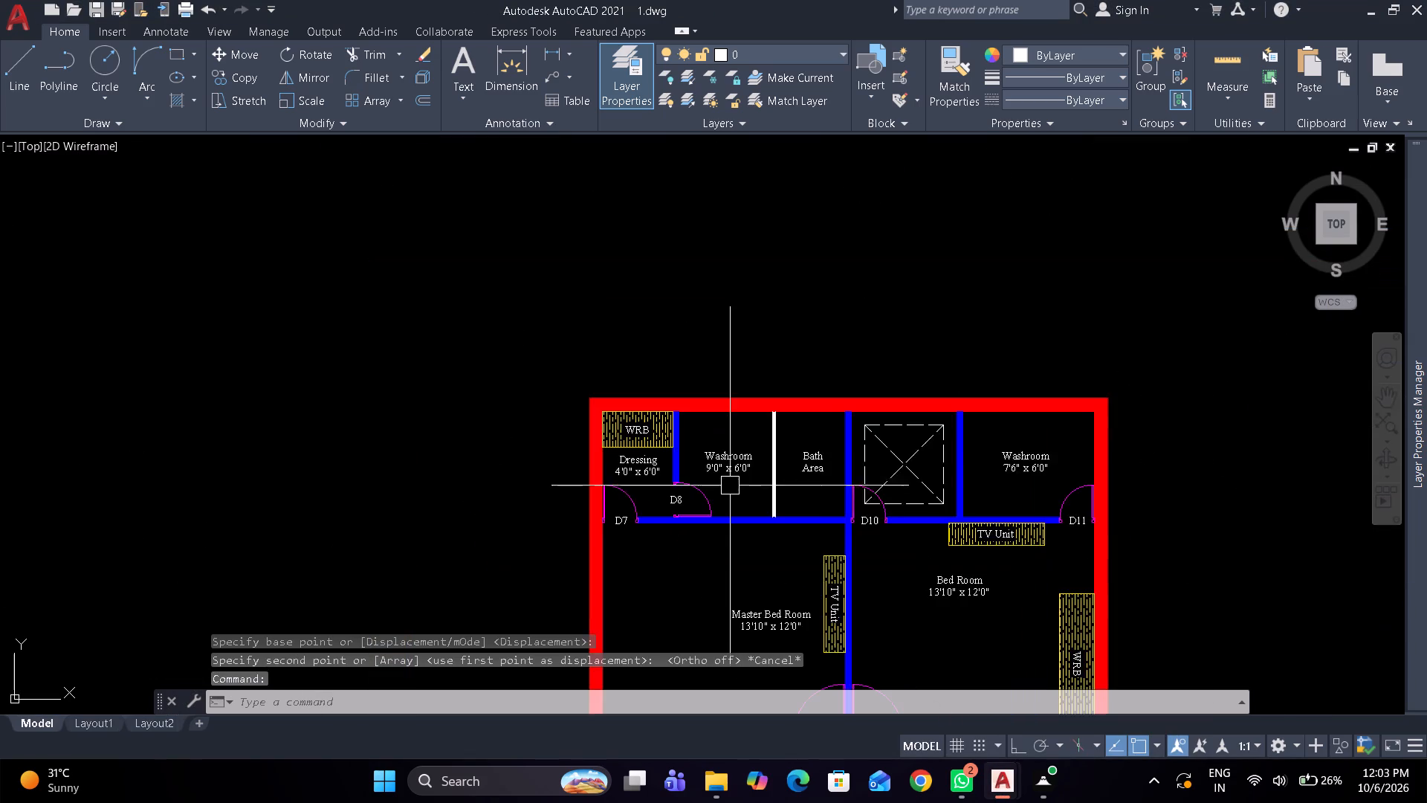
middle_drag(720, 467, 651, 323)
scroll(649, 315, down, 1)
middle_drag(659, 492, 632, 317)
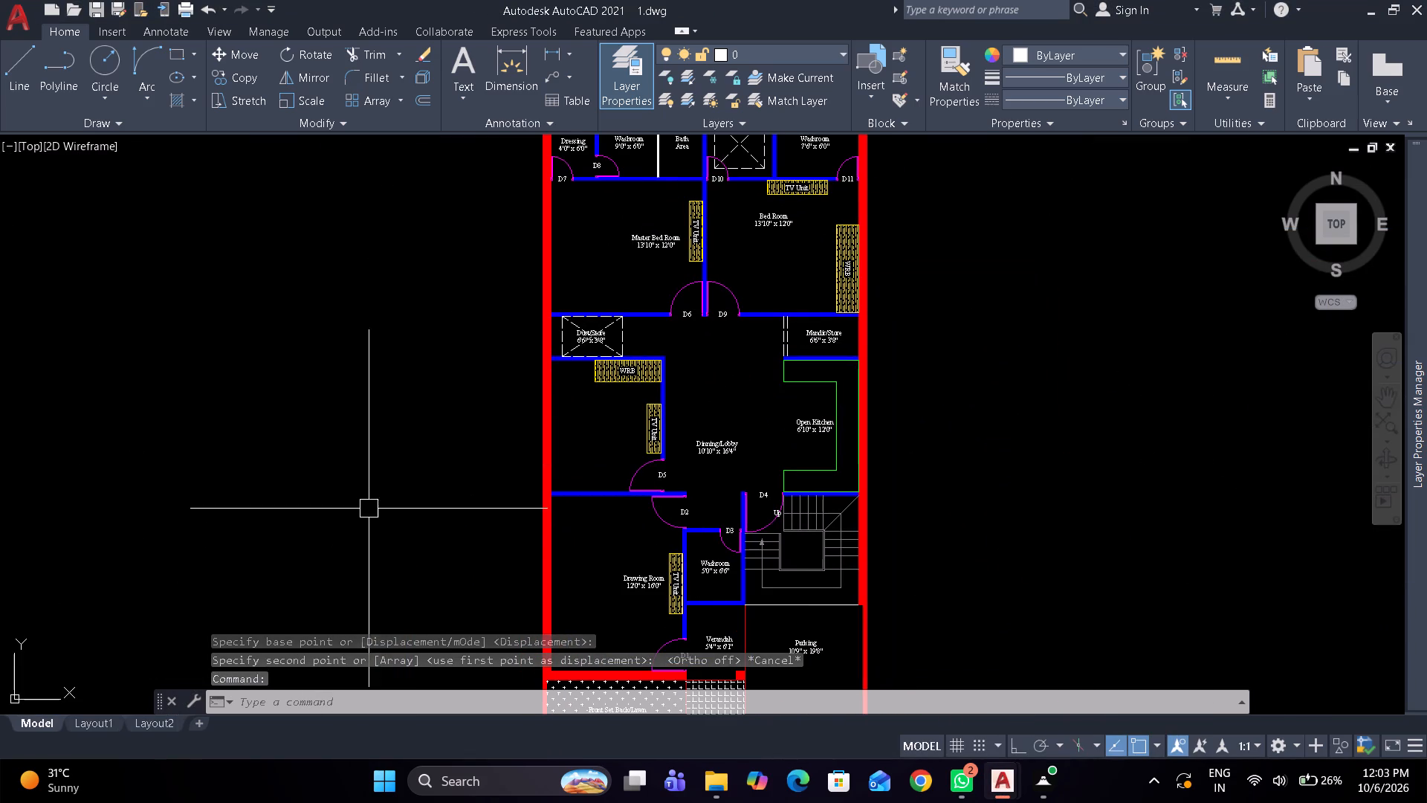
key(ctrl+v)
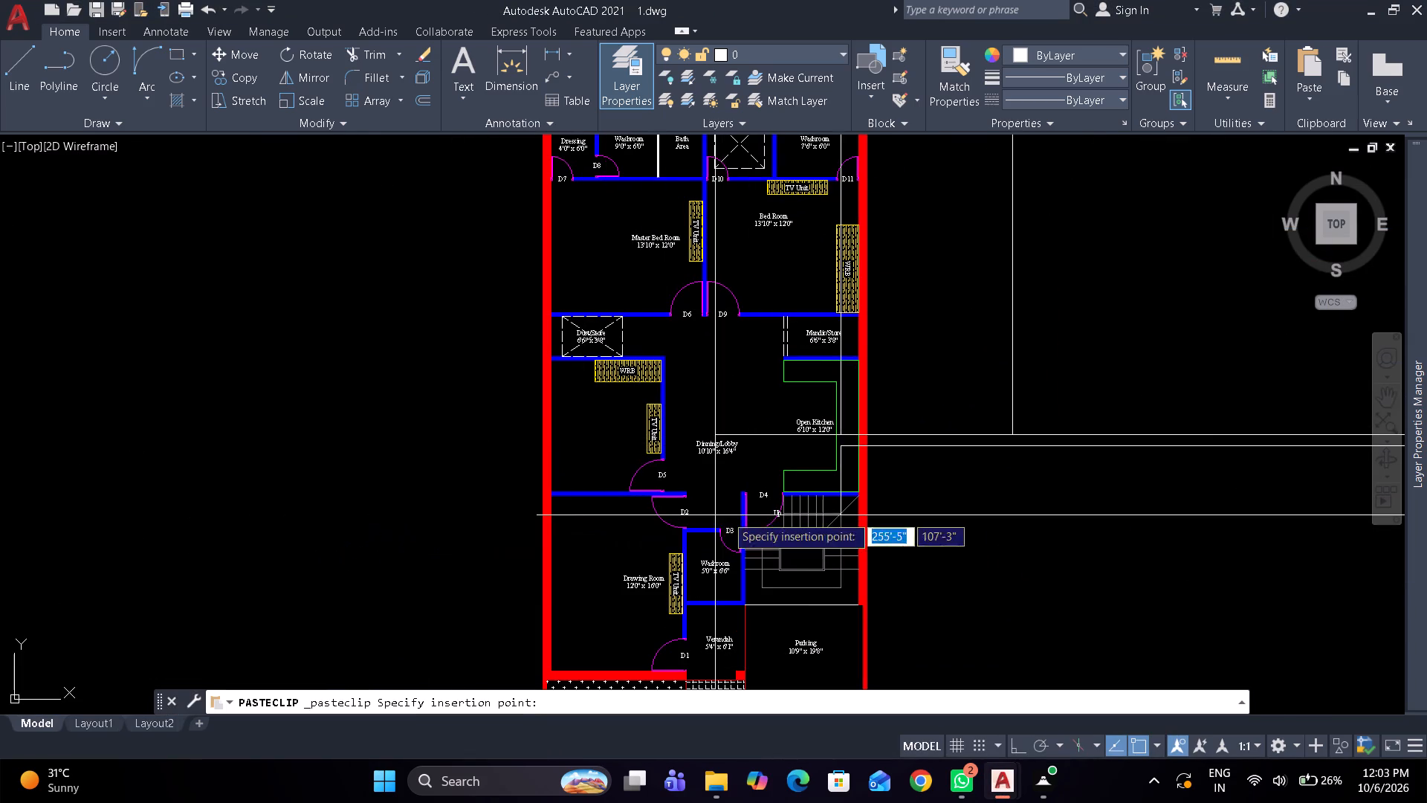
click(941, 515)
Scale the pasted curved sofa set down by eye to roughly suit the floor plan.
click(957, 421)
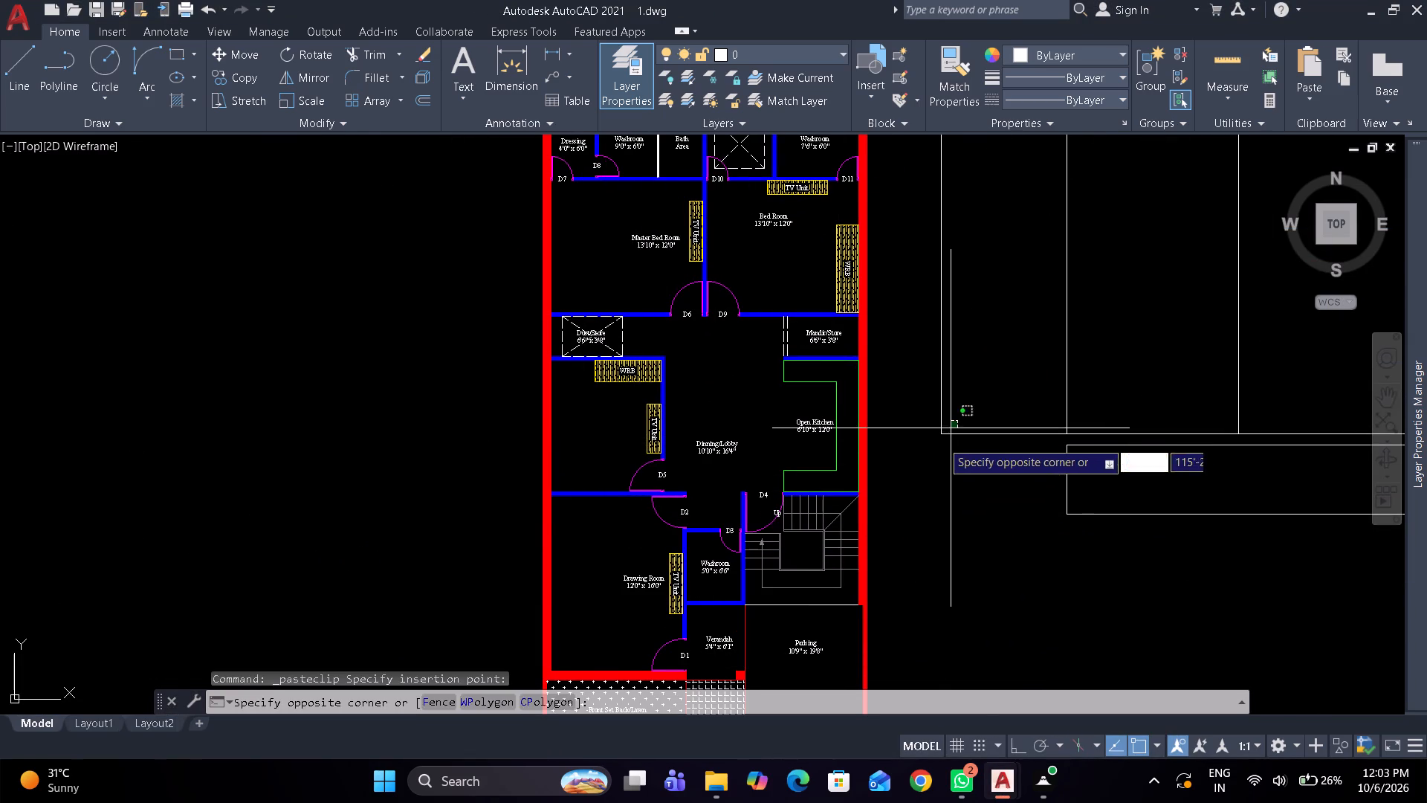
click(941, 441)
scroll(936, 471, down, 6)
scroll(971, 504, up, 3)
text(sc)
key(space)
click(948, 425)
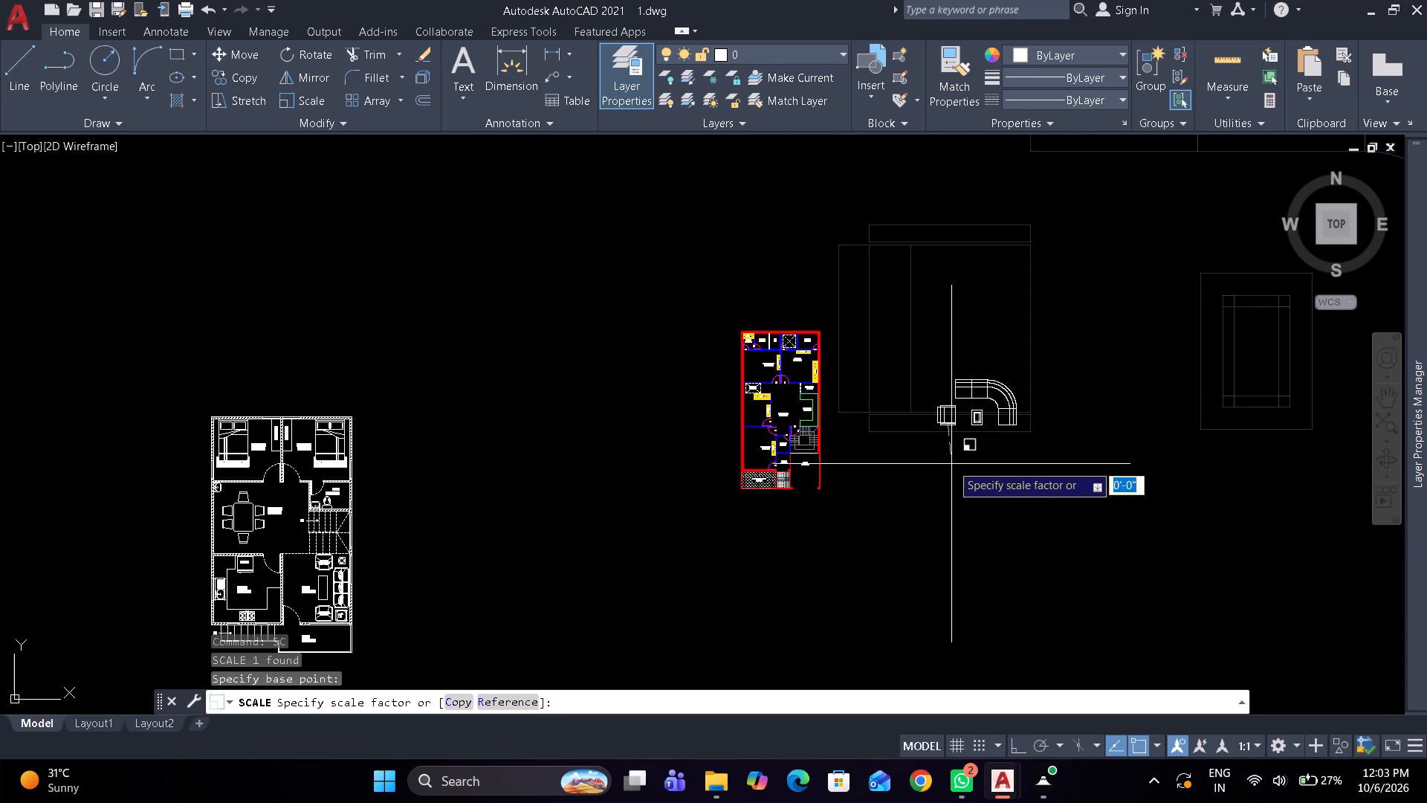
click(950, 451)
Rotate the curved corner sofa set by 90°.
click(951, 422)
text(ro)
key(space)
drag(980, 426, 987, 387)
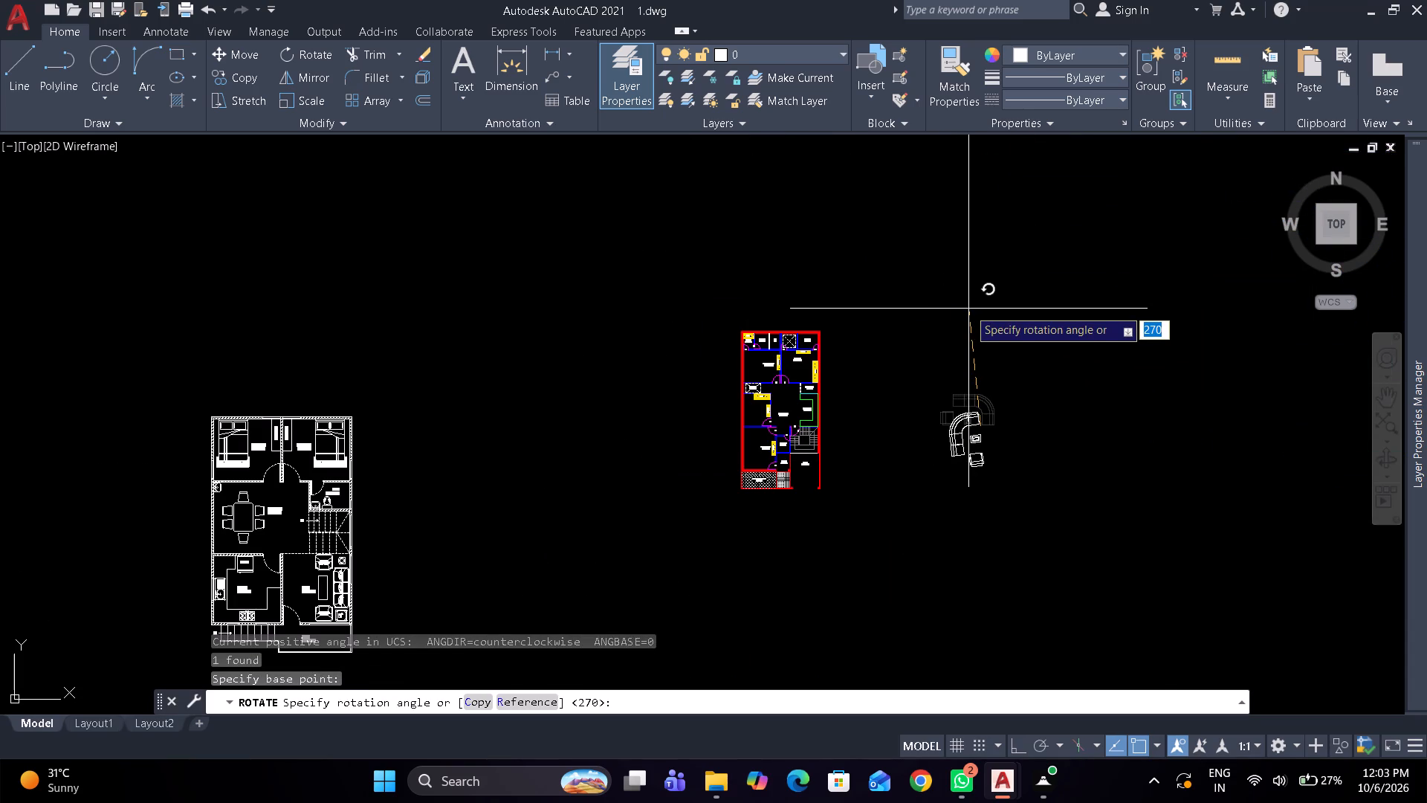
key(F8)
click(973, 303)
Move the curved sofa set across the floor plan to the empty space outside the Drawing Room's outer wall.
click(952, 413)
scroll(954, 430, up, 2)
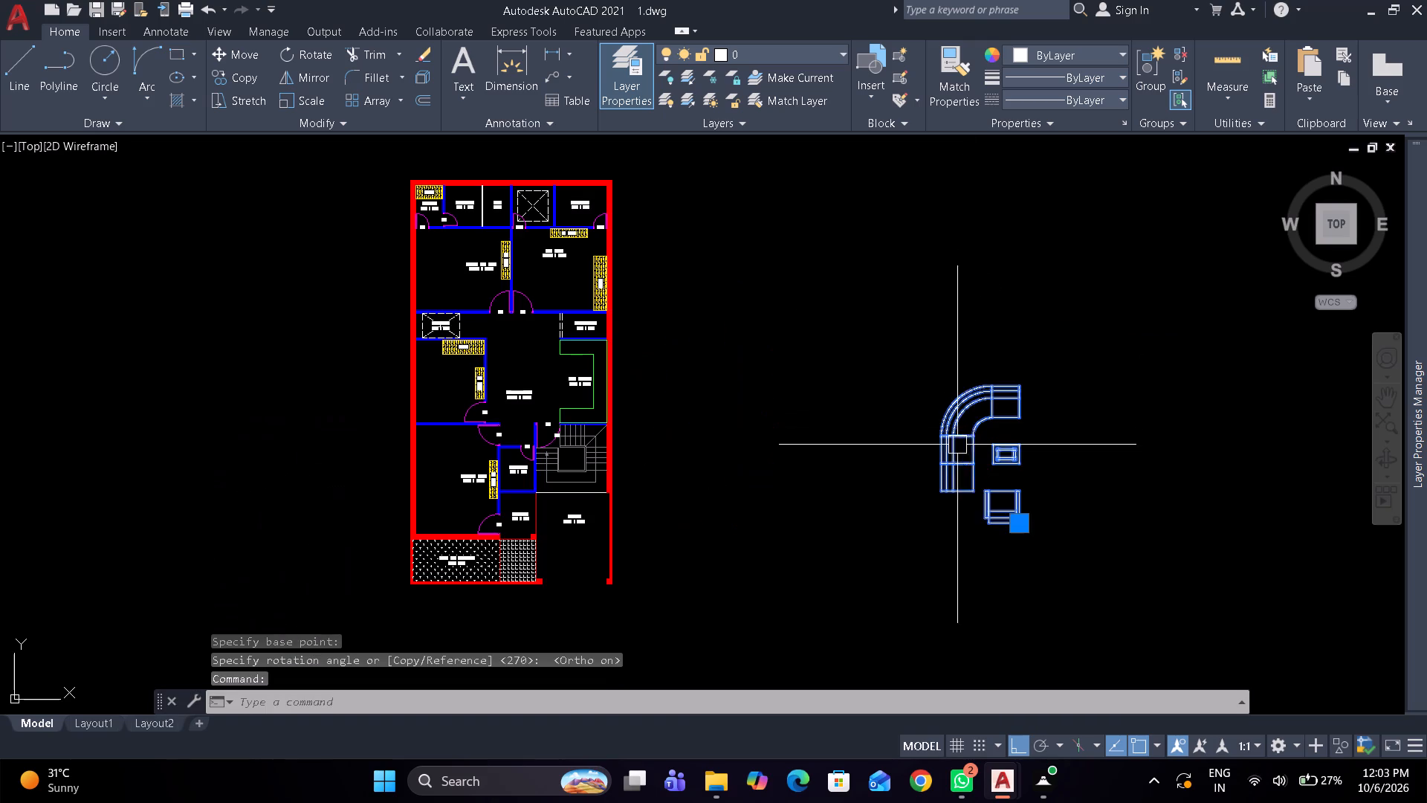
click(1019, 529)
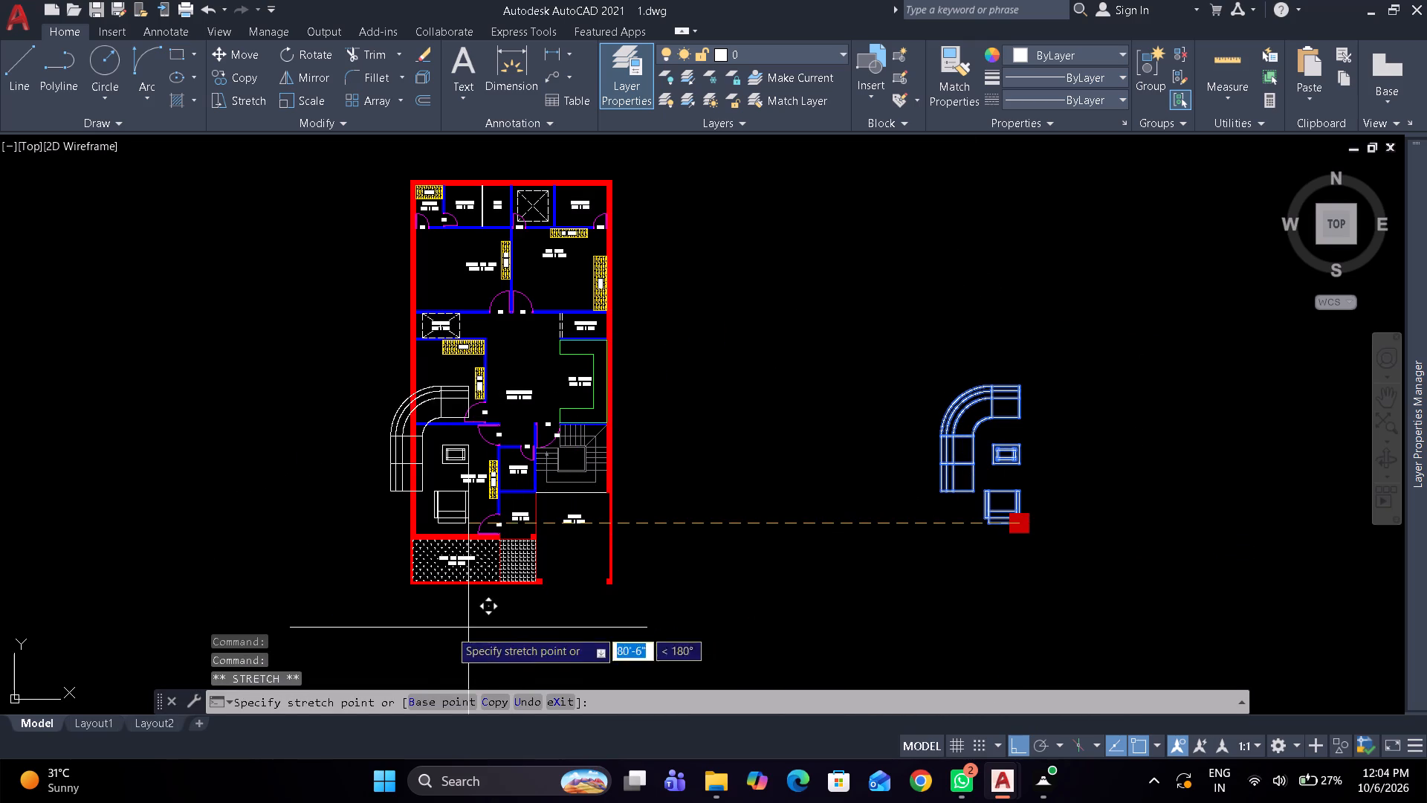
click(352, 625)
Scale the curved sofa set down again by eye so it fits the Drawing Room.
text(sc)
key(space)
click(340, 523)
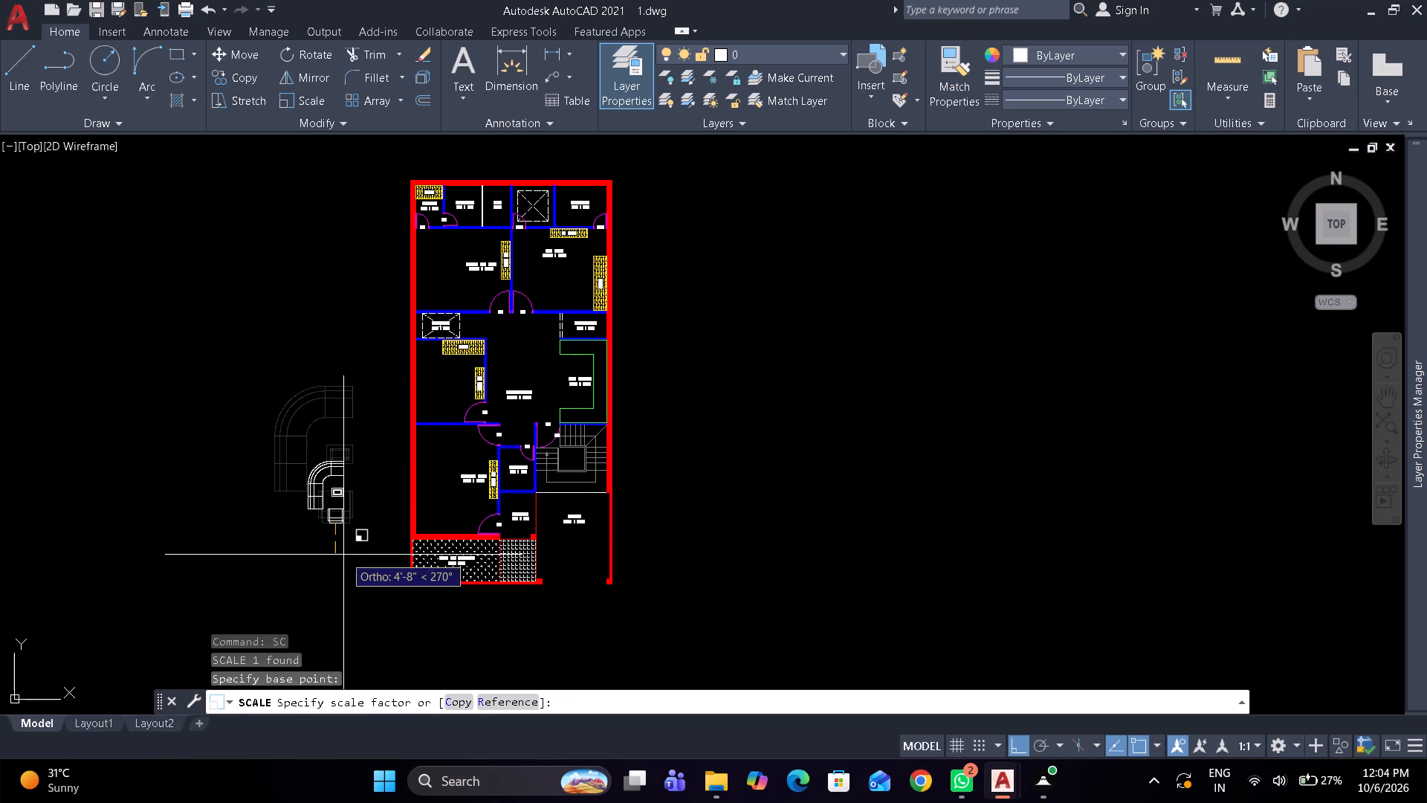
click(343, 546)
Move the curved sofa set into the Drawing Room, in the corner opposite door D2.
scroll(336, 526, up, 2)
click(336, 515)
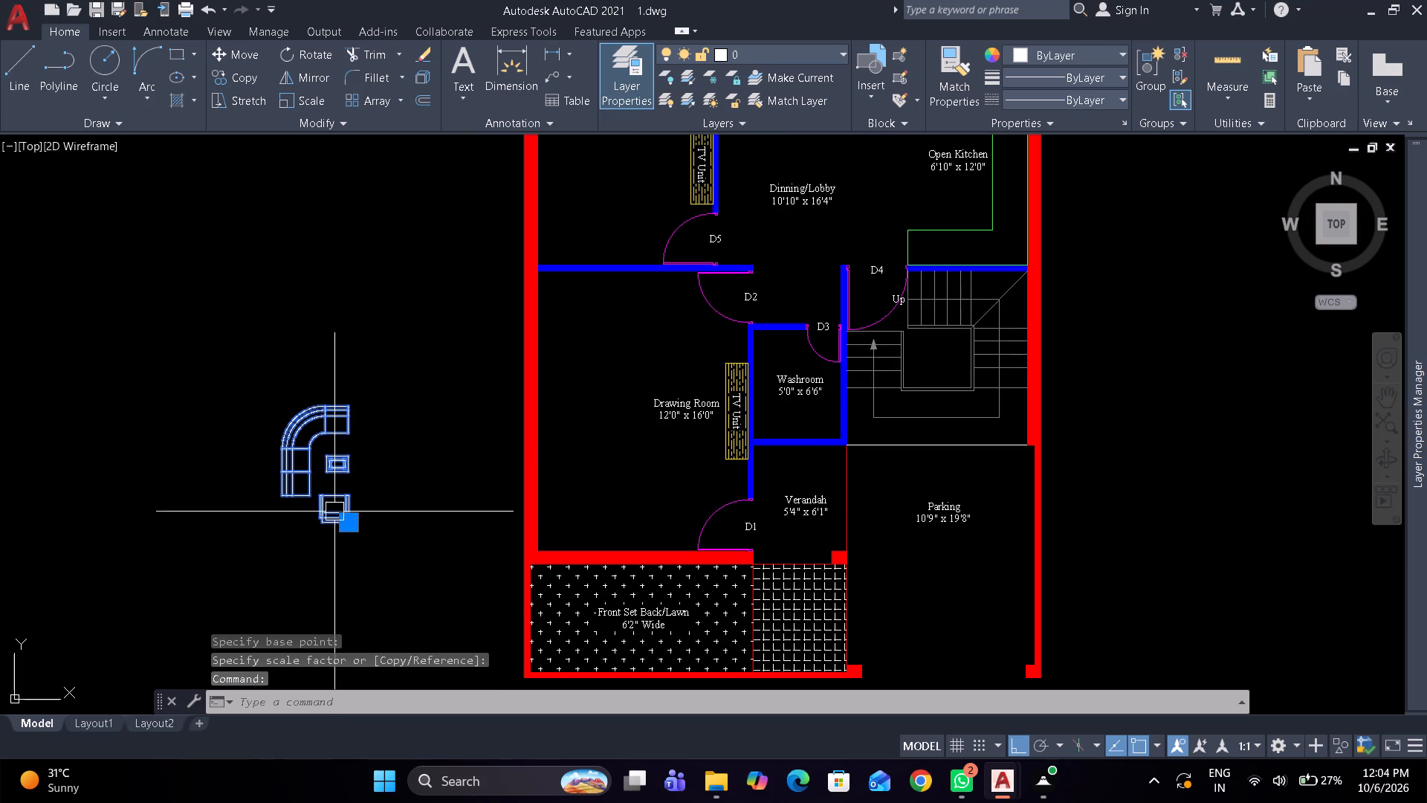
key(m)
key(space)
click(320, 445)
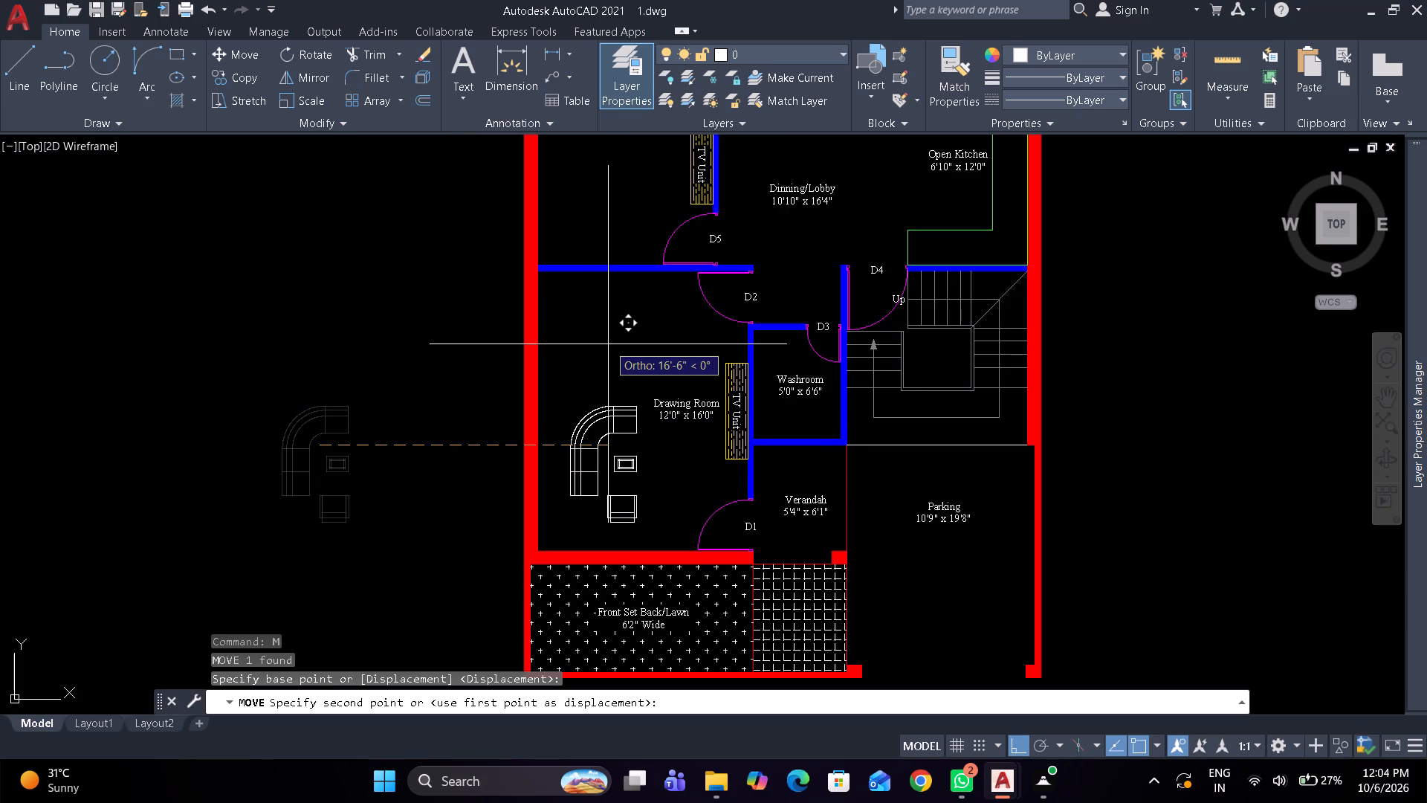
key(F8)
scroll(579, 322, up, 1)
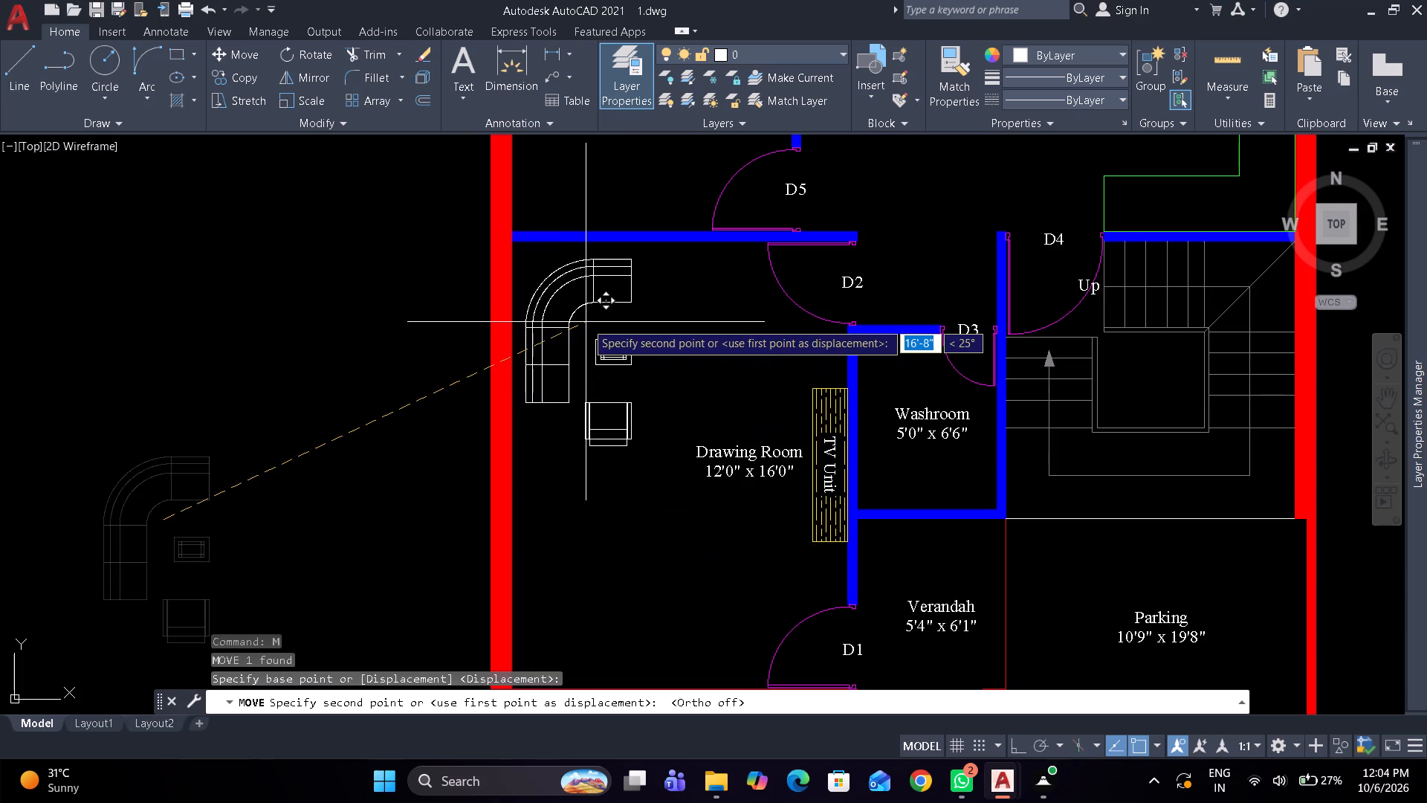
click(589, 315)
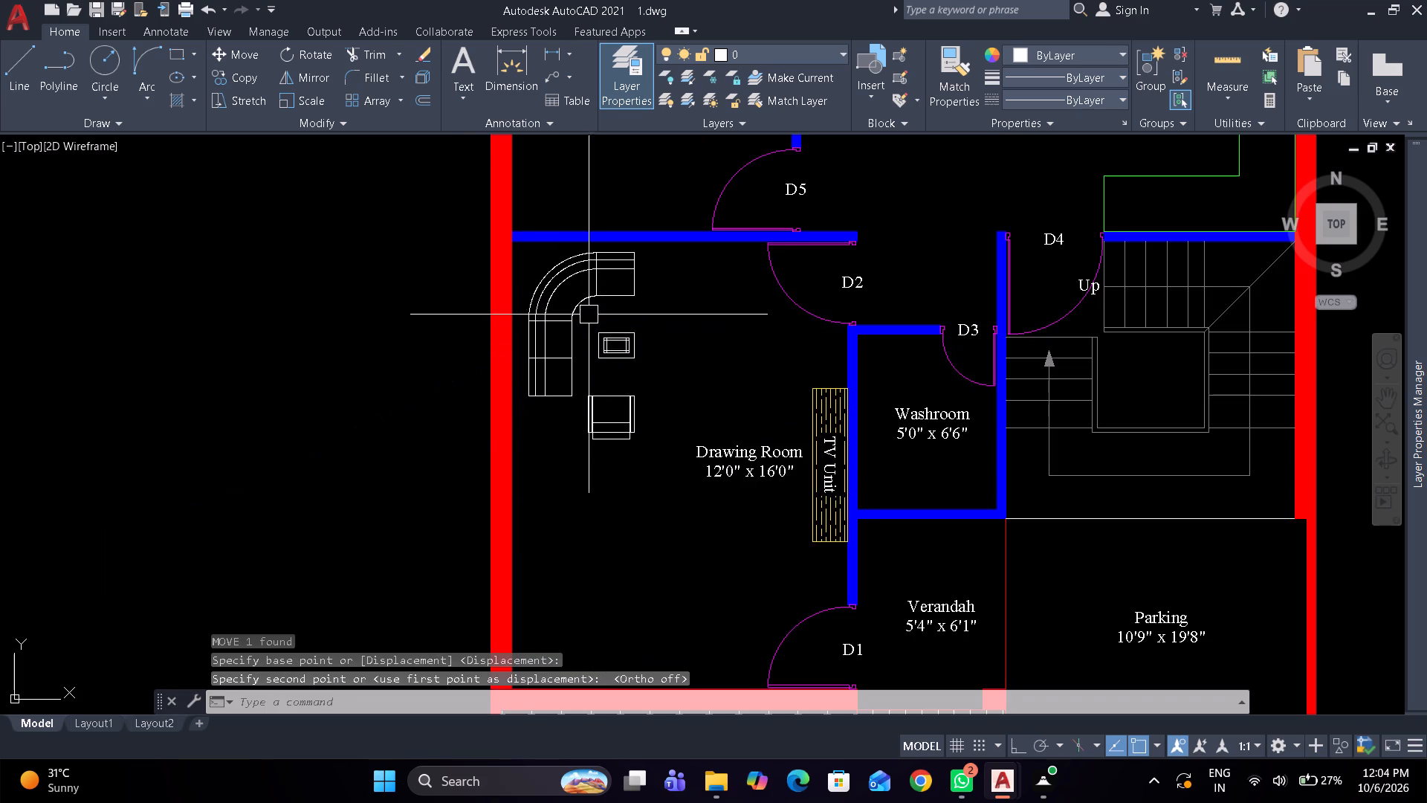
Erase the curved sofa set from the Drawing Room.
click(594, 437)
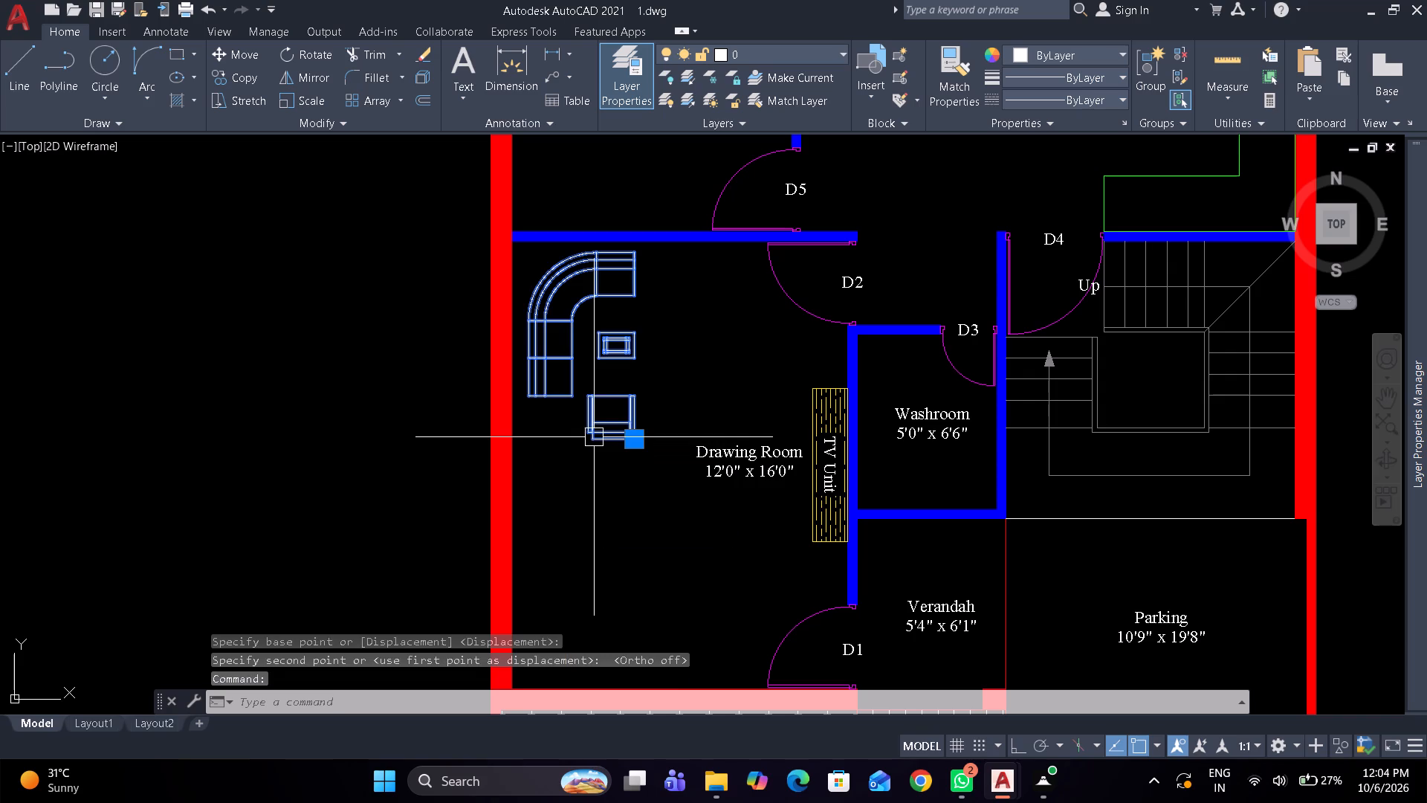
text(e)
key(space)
Copy the sofa set with armchairs and tables from the reference plan's Living room to beside the new plan's Drawing Room.
scroll(651, 349, down, 5)
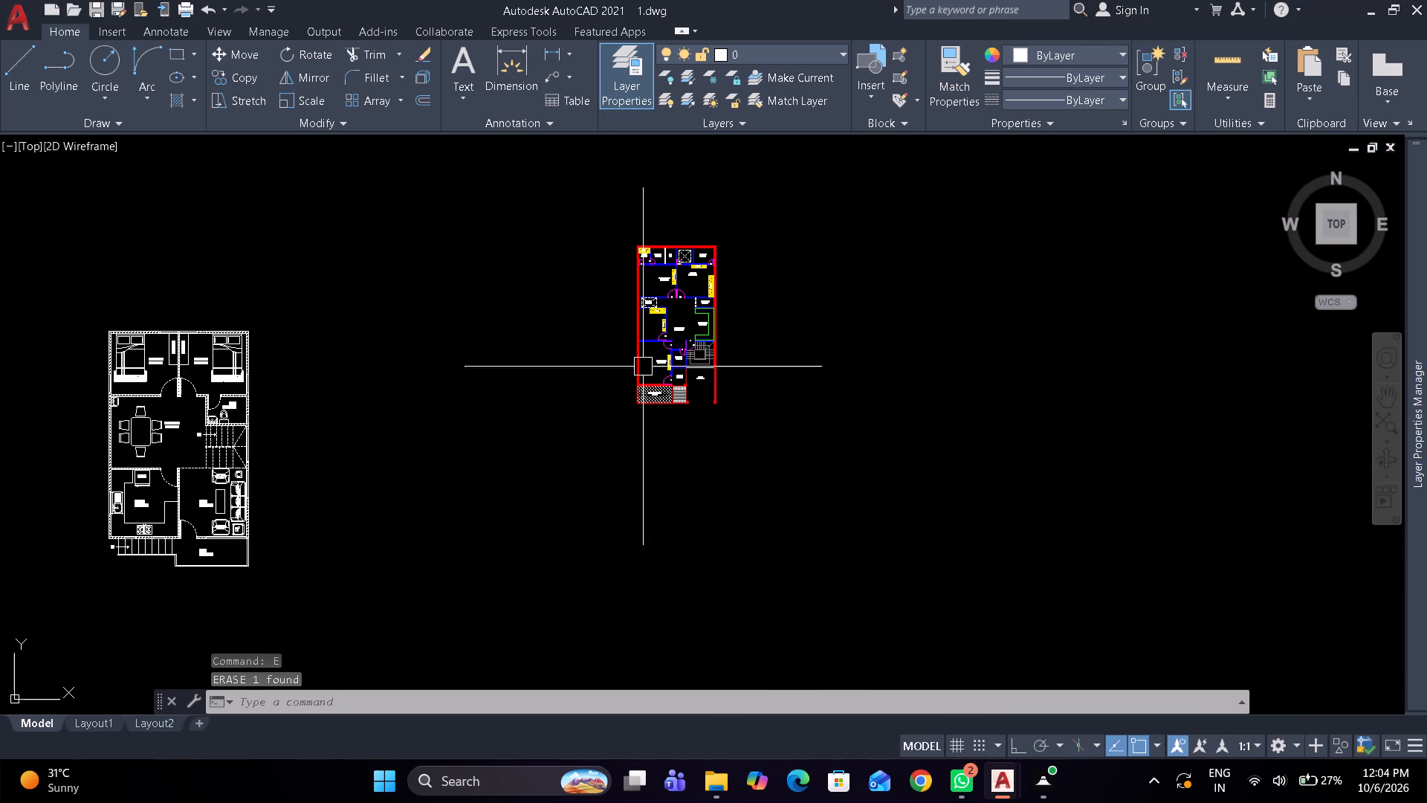
scroll(233, 491, up, 2)
click(238, 500)
key(c)
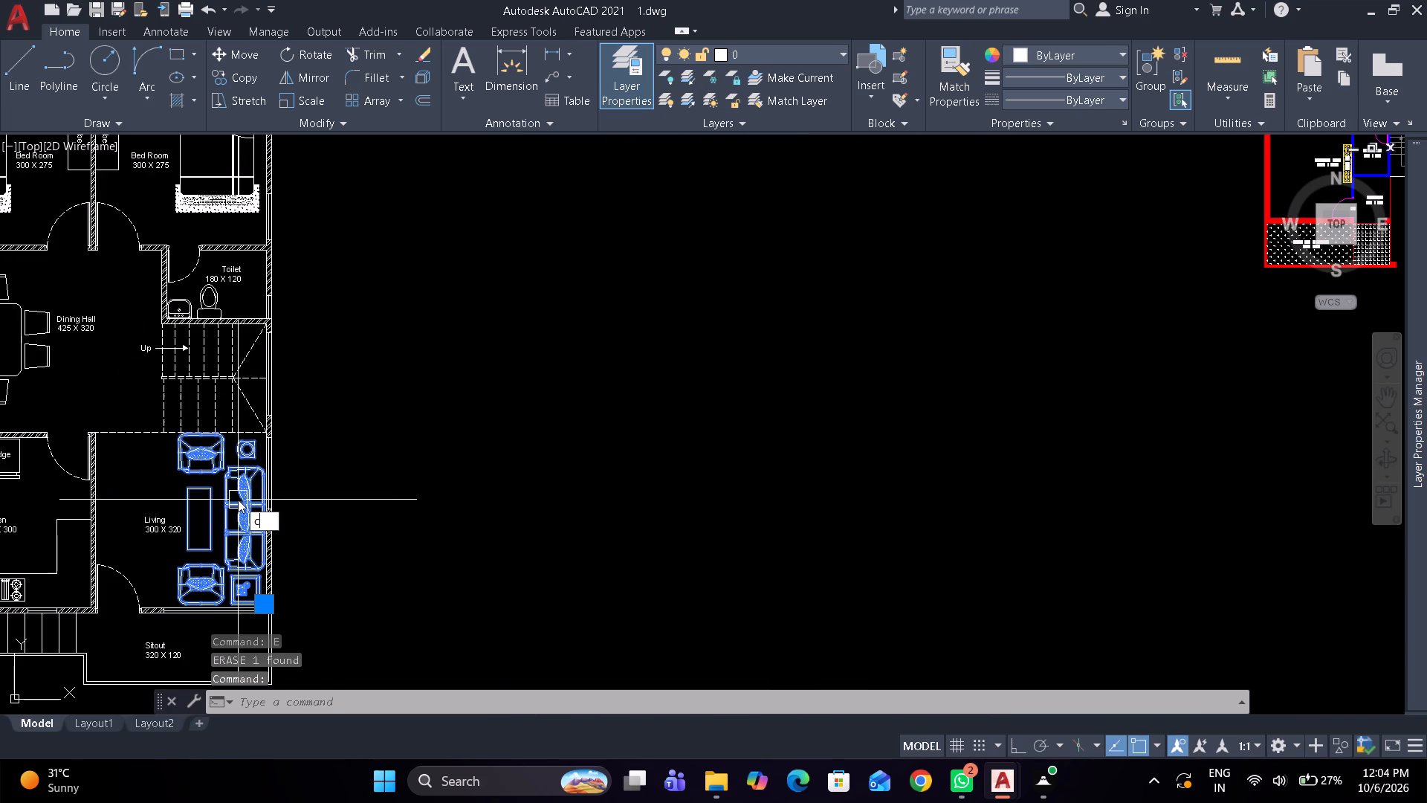
key(o)
key(space)
drag(243, 500, 259, 497)
scroll(651, 395, down, 1)
middle_drag(615, 406, 387, 488)
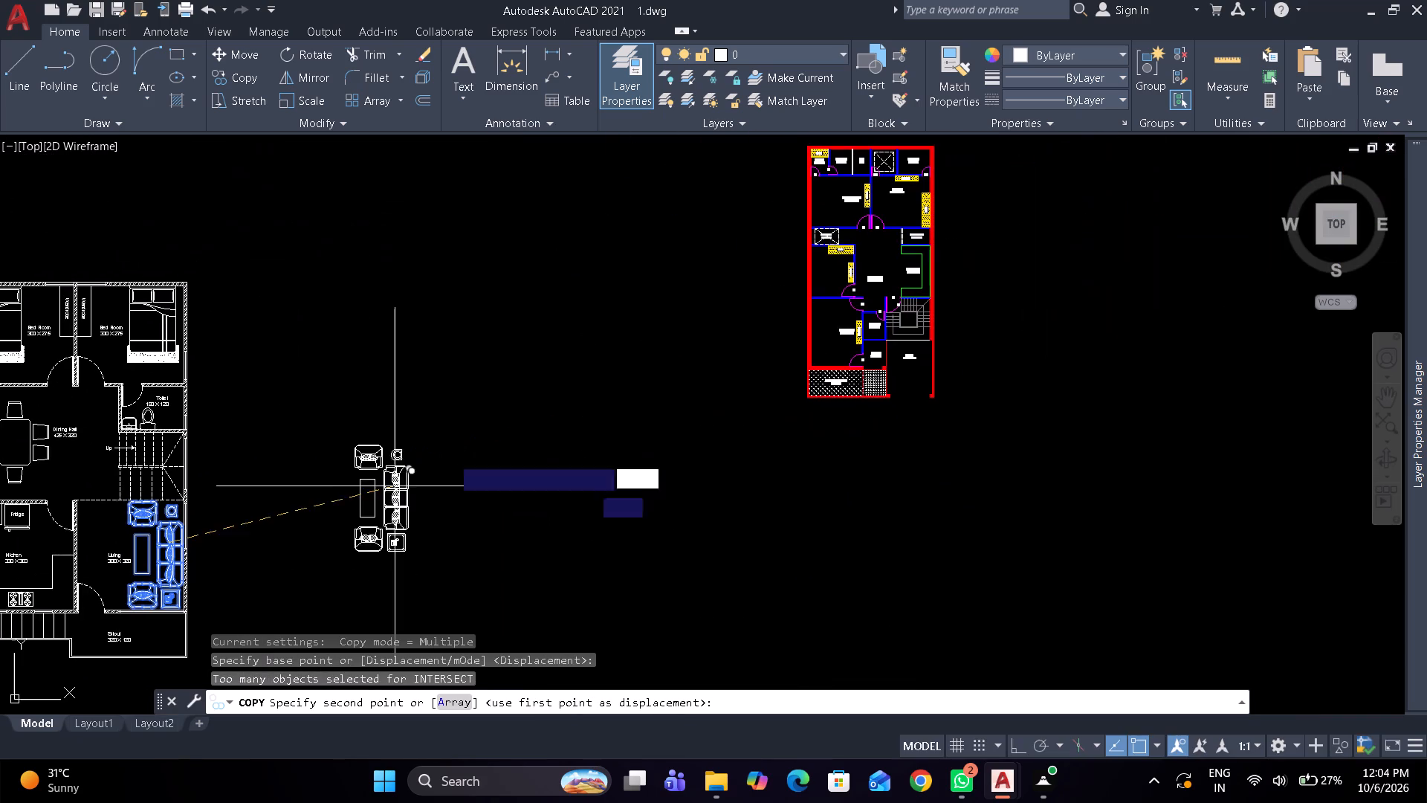
scroll(738, 349, up, 2)
click(744, 328)
key(space)
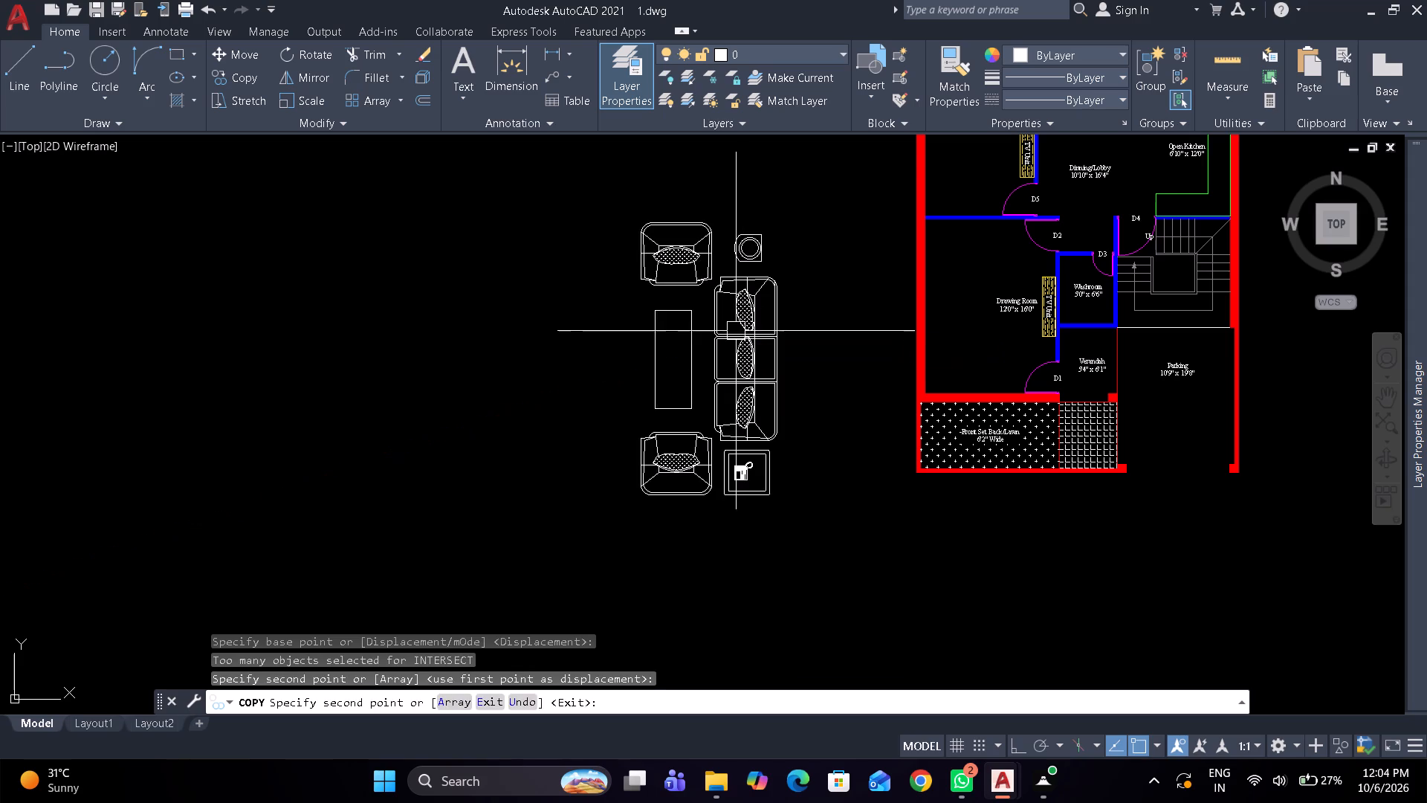
Rotate the copied sofa set by 180° so the sofa backs onto the outer-wall side.
click(736, 334)
text(ro)
key(space)
click(736, 334)
key(F8)
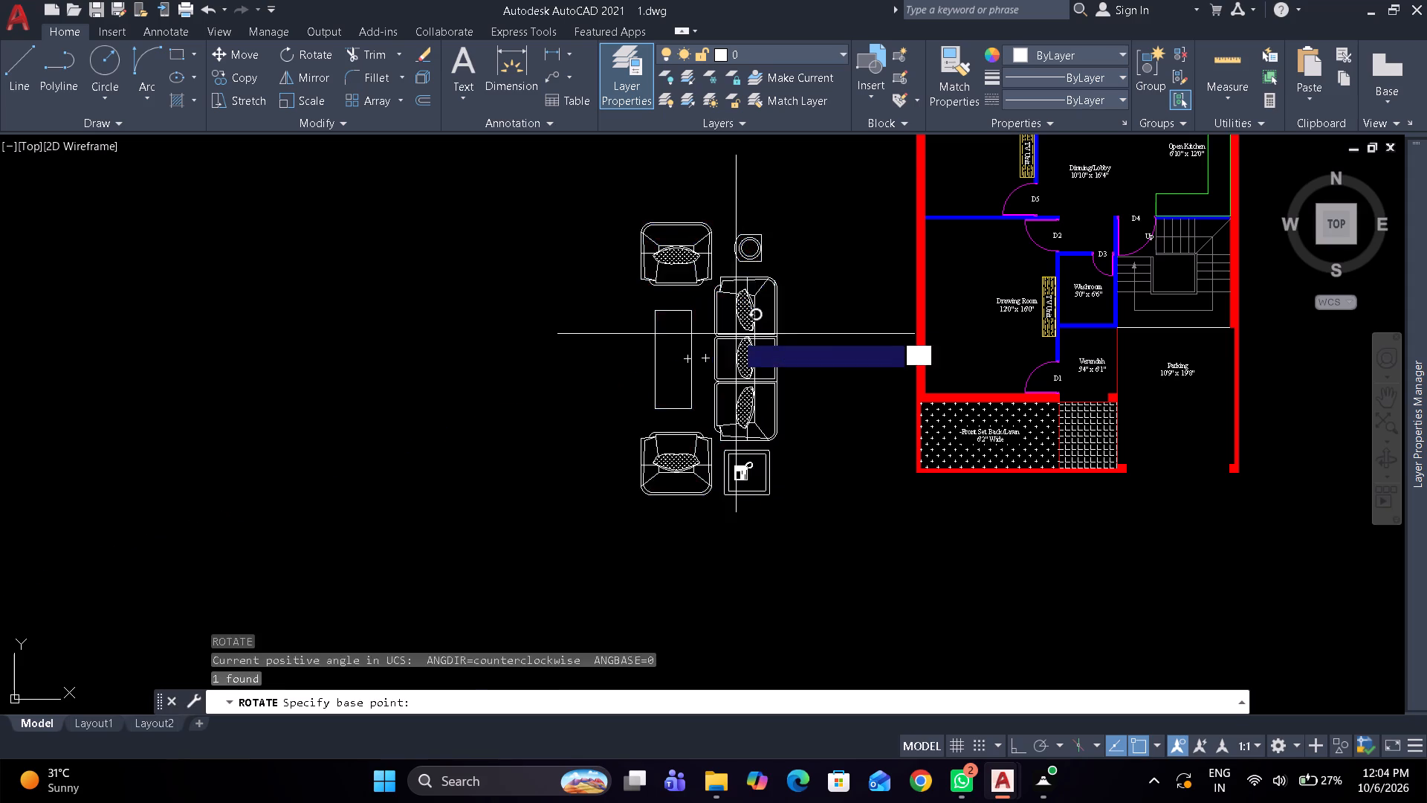
click(336, 436)
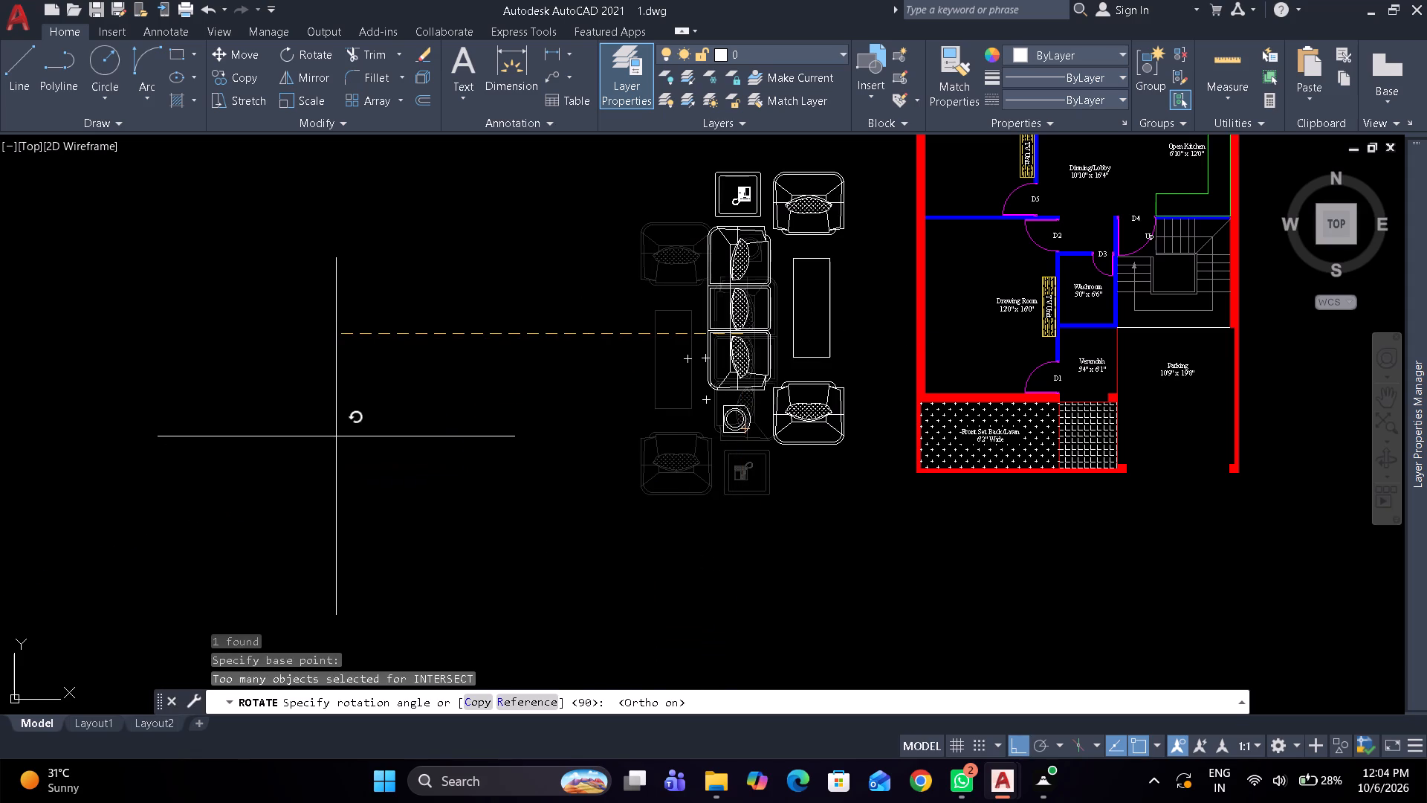
Scale the copied sofa set down by eye to fit the Drawing Room.
click(766, 347)
key(s)
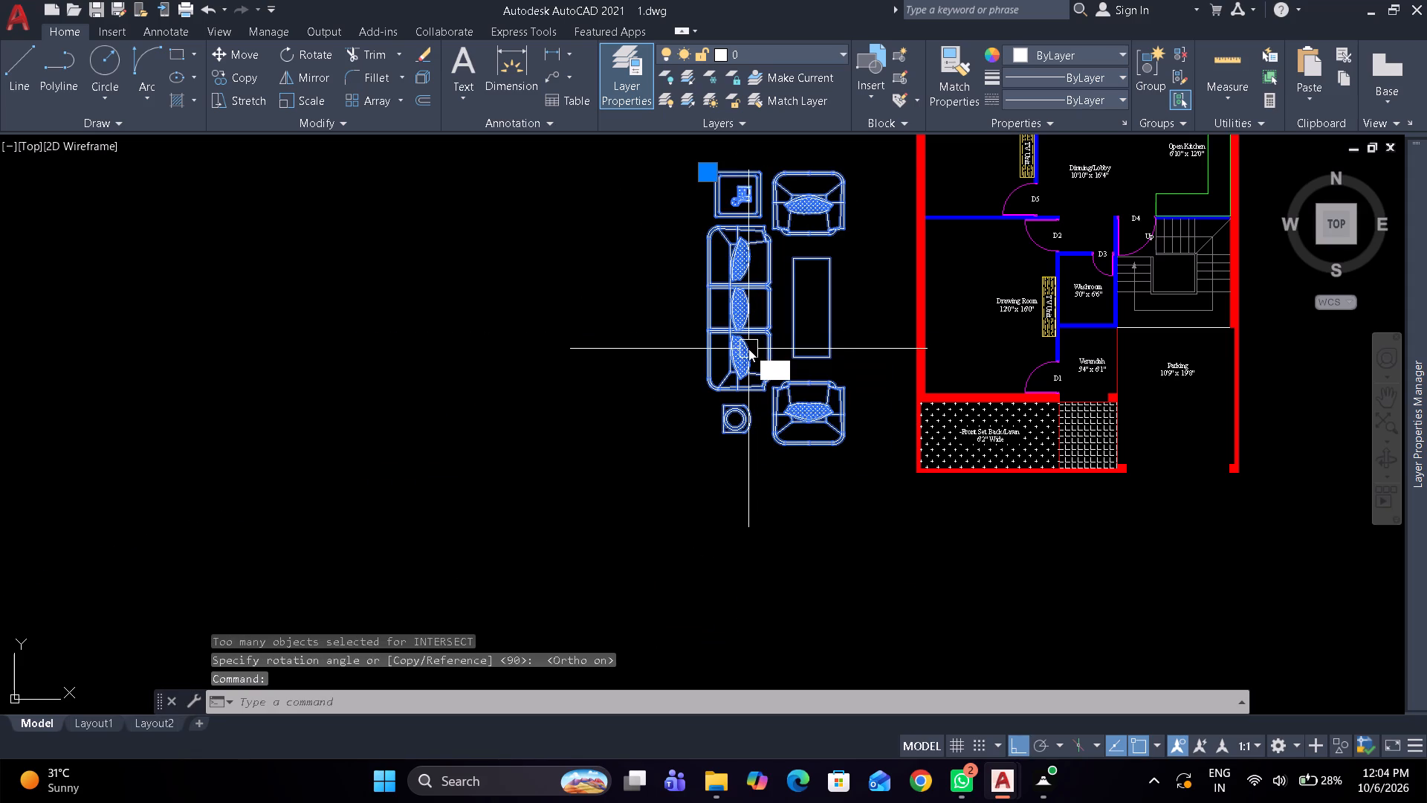
key(c)
key(space)
click(738, 334)
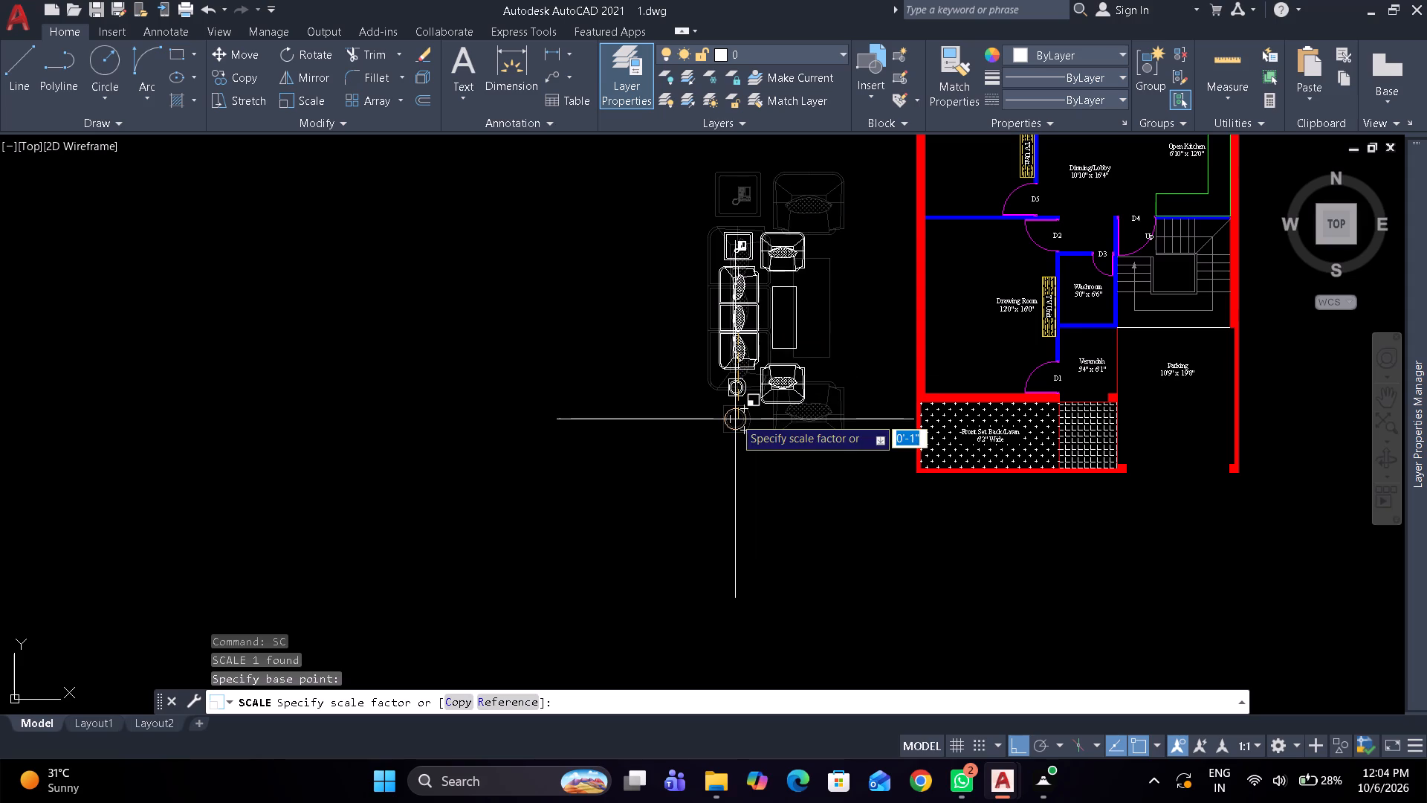
scroll(734, 404, up, 1)
click(734, 404)
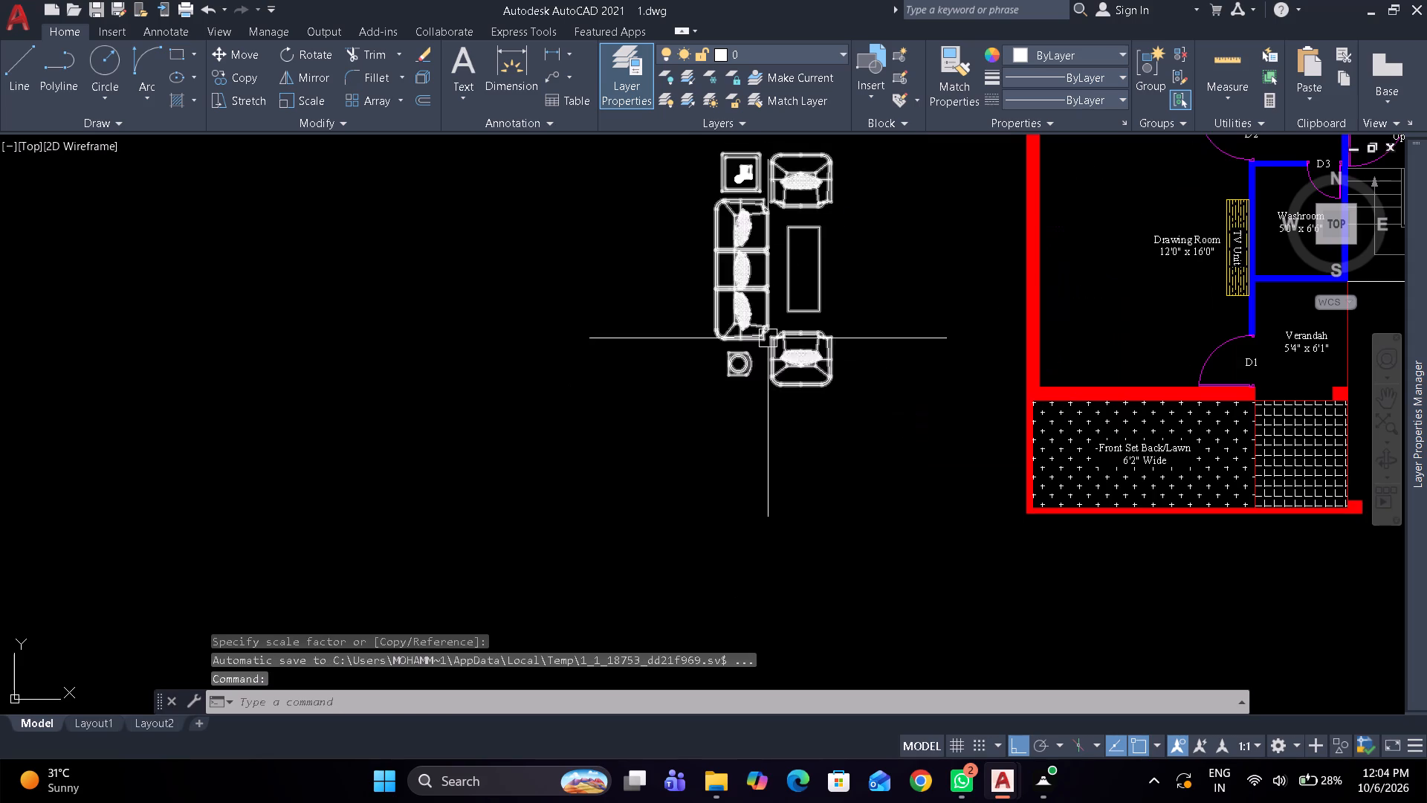
Move the sofa set into the Drawing Room, with the sofa along the outer wall facing the TV Unit.
middle_drag(728, 367, 501, 507)
click(512, 463)
drag(531, 426, 863, 409)
scroll(864, 400, up, 1)
middle_drag(852, 401, 667, 437)
Assign the Drawing Room sofa set to the Furniture layer.
click(679, 402)
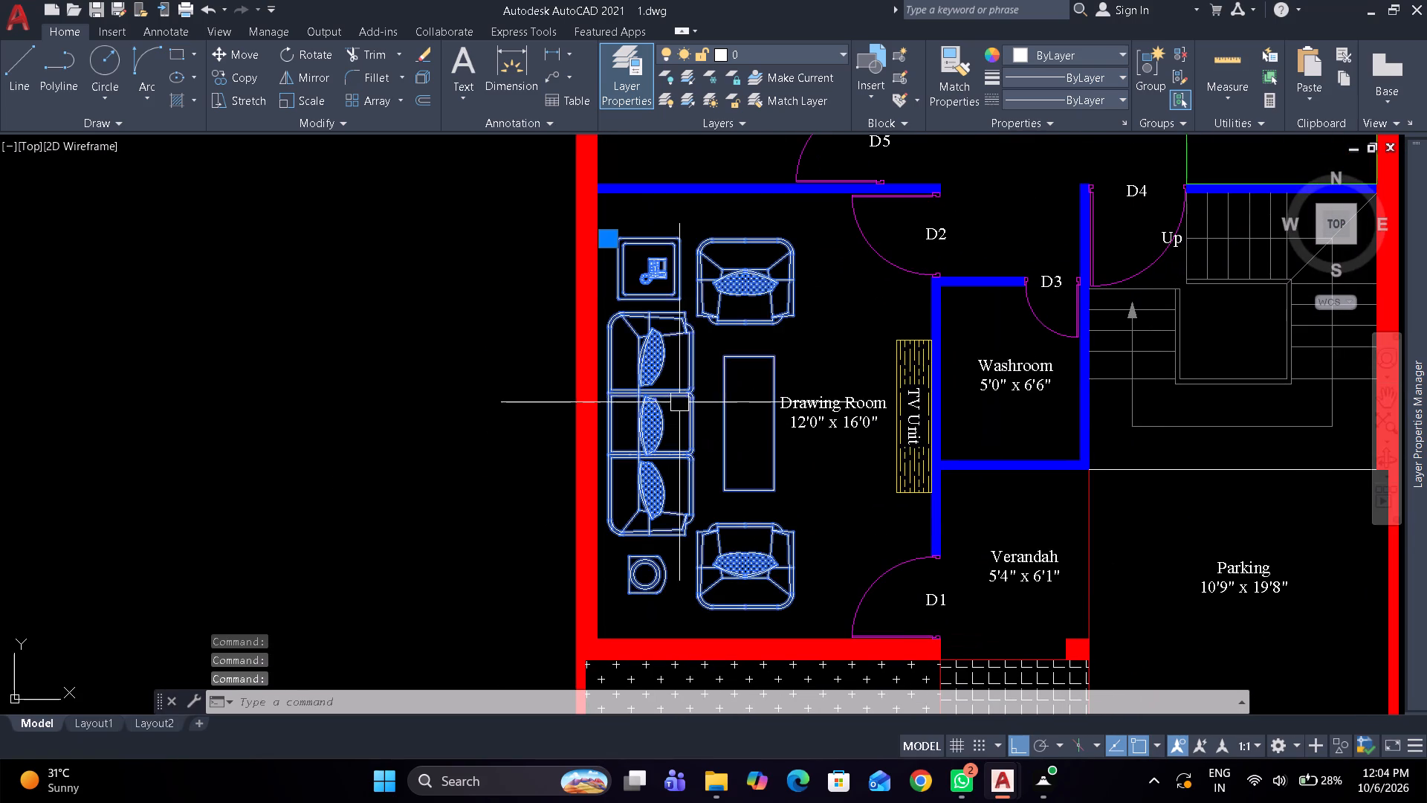
click(797, 57)
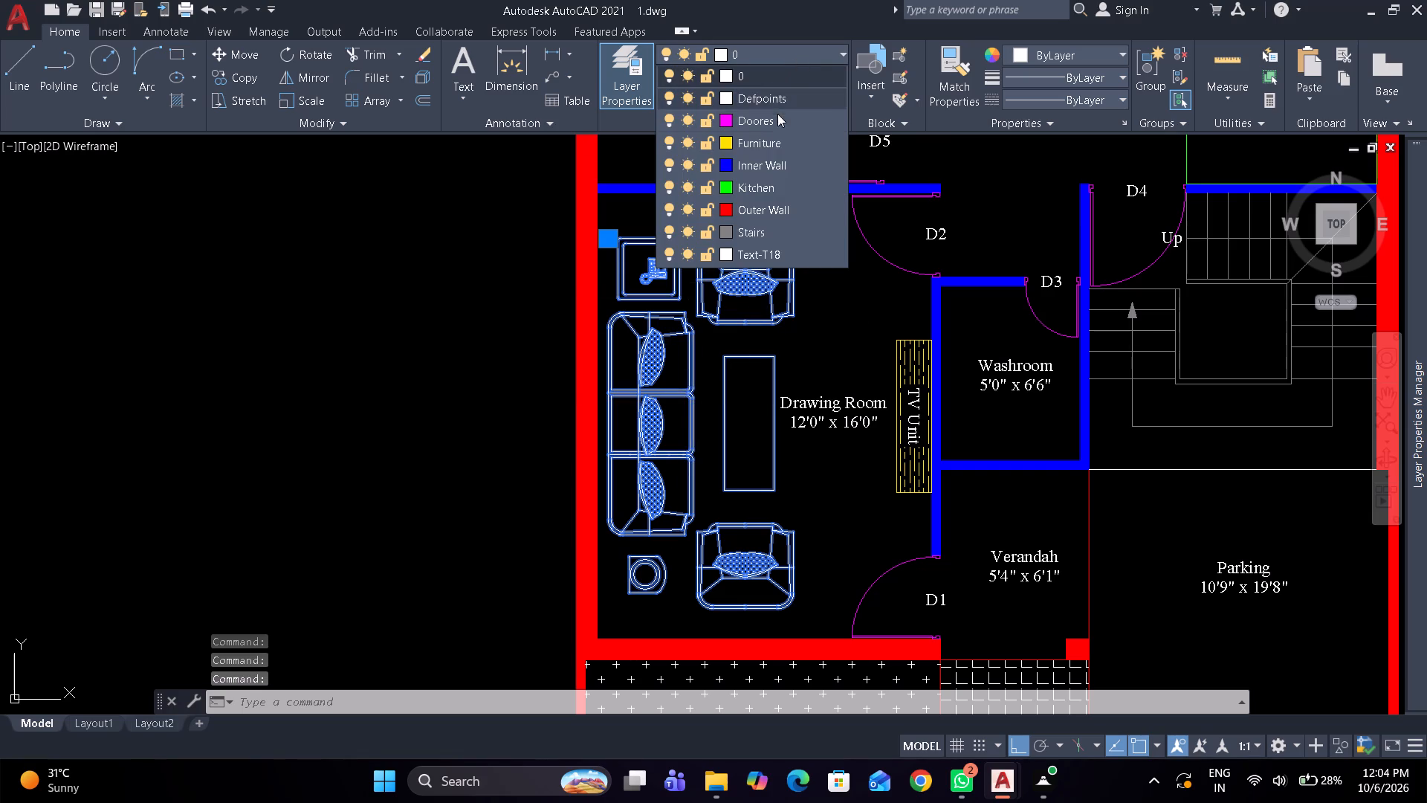
click(773, 137)
key(Escape)
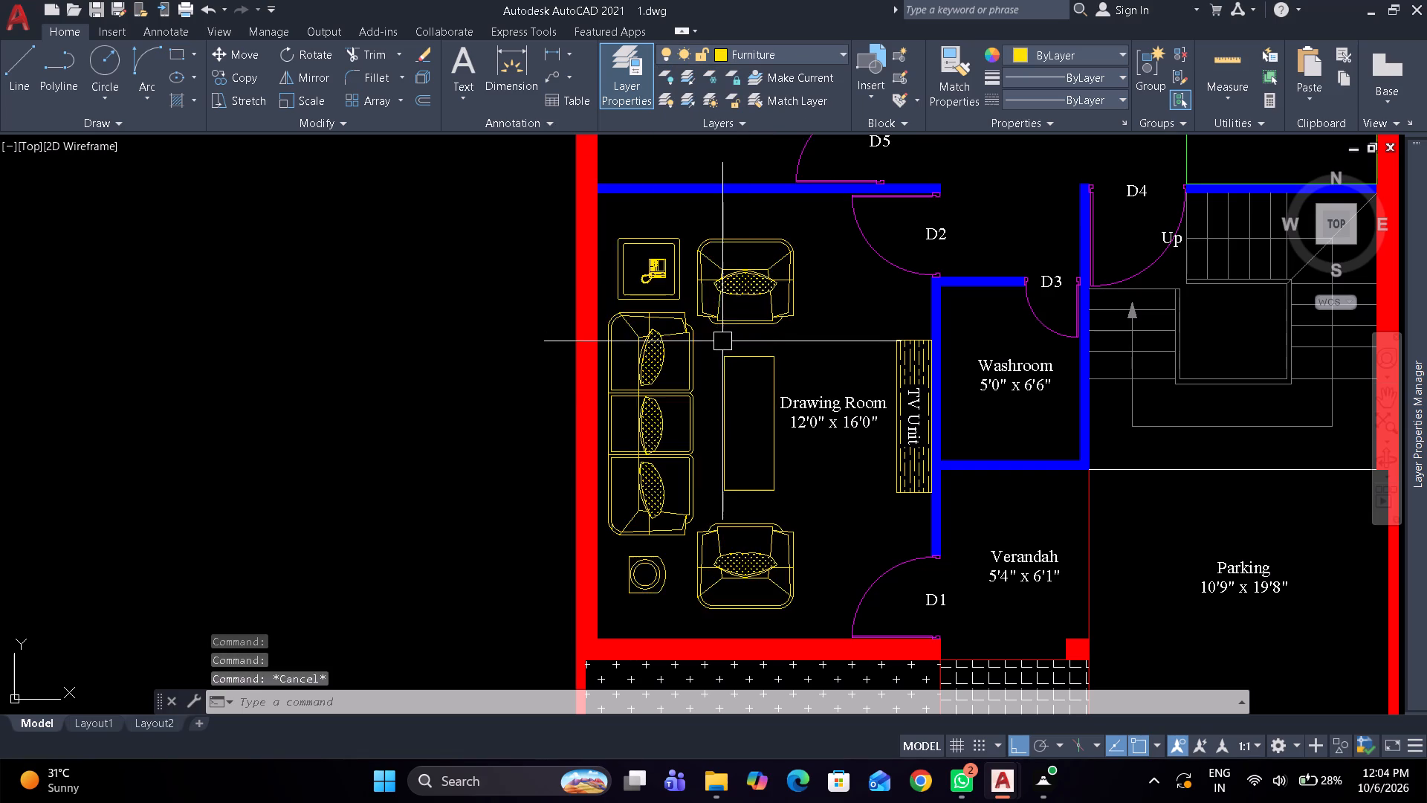
Regenerate the drawing display at the reference plan's Toilet.
scroll(679, 357, down, 3)
middle_drag(549, 425, 551, 434)
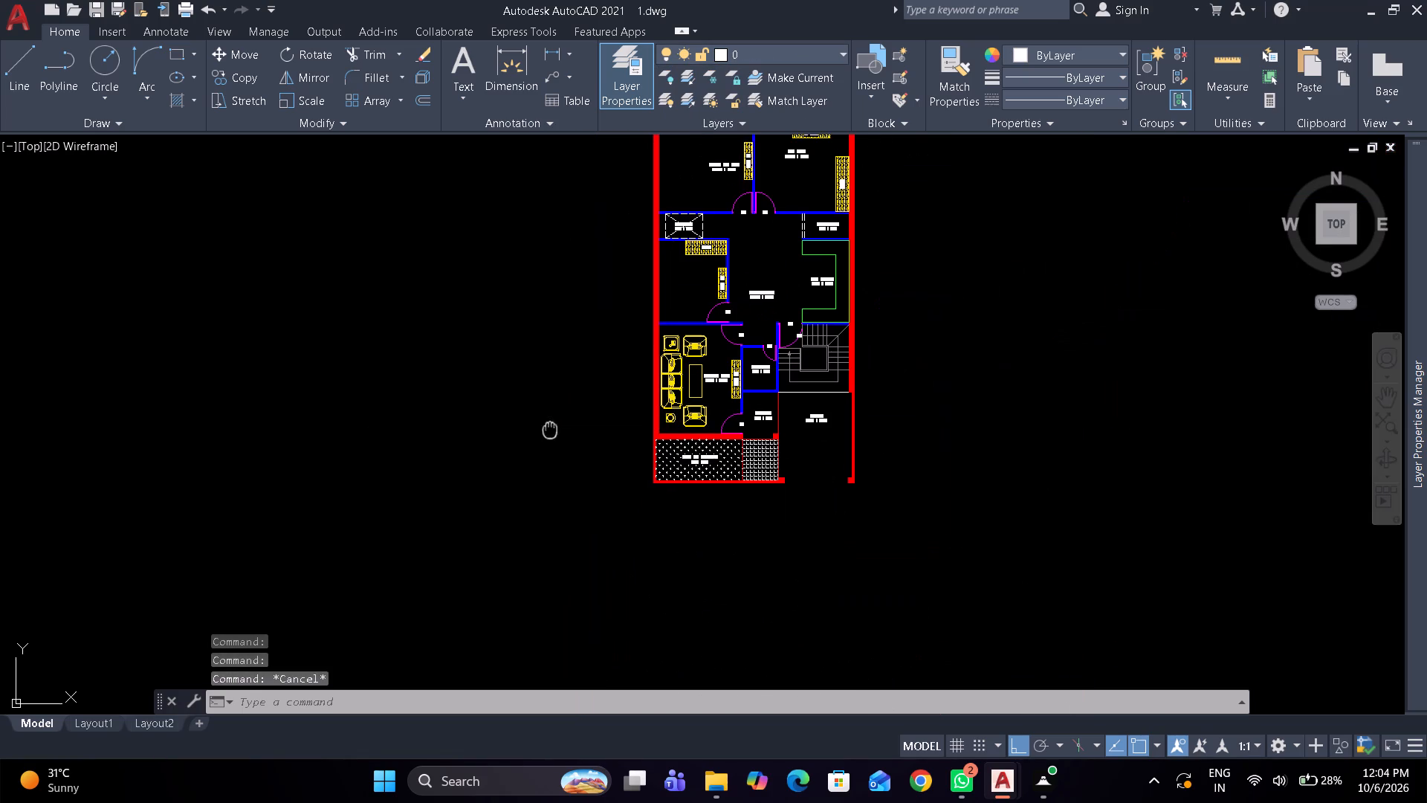
middle_drag(551, 434, 554, 504)
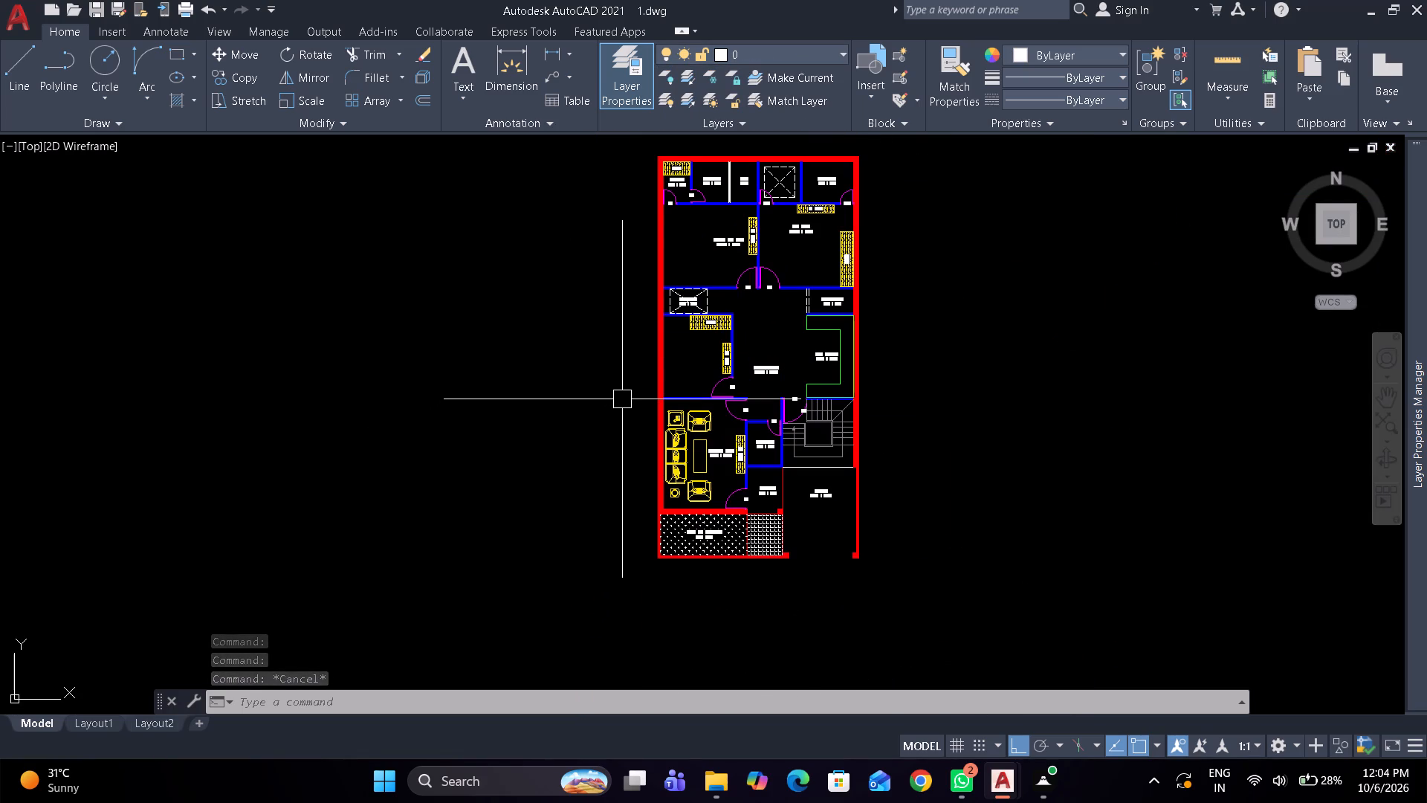
scroll(622, 399, down, 1)
middle_drag(670, 399, 806, 399)
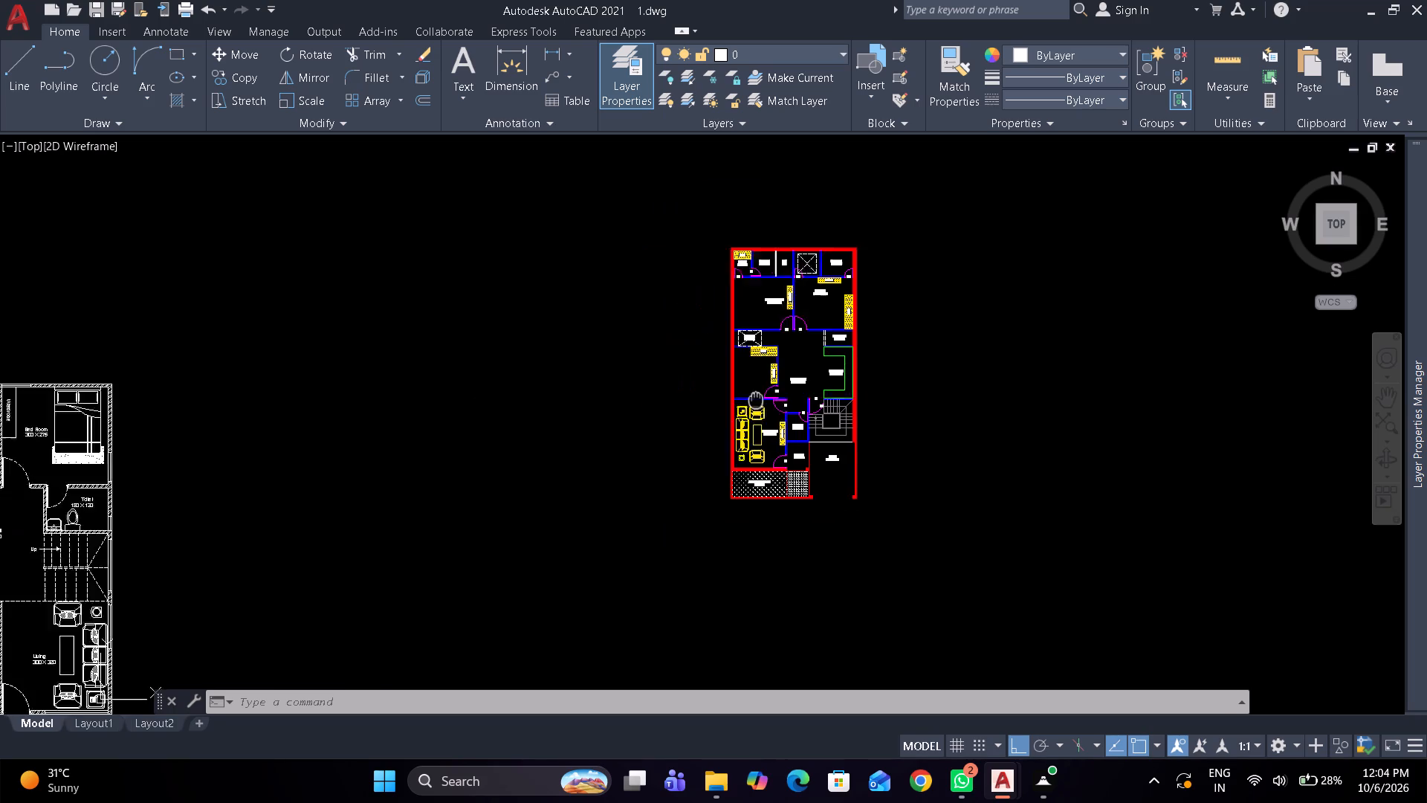
middle_drag(806, 399, 975, 399)
scroll(133, 430, up, 1)
scroll(359, 540, up, 1)
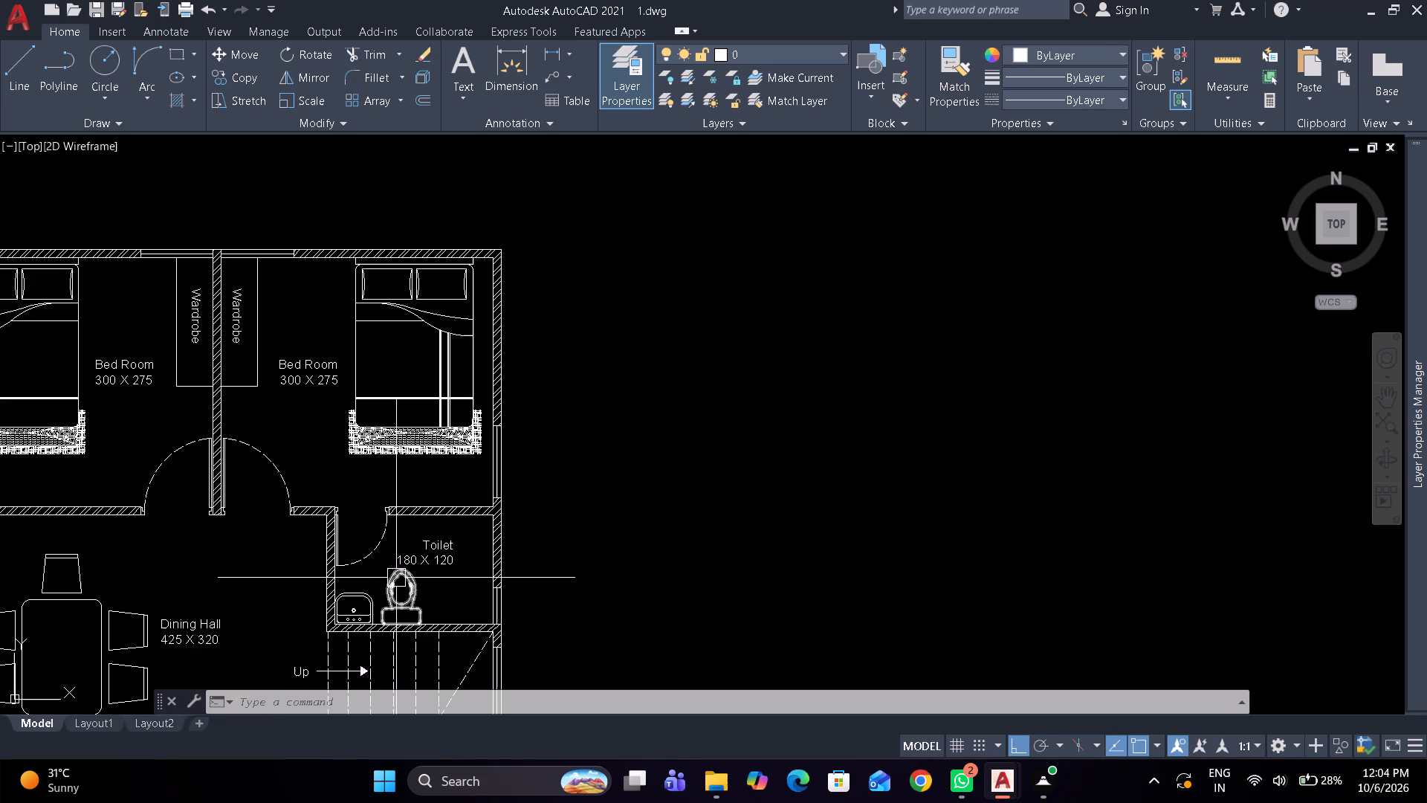
text(re)
key(space)
Copy the WC from the reference plan's Toilet to the empty space outside the 7'6" x 6'0" Washroom's outer wall.
click(385, 578)
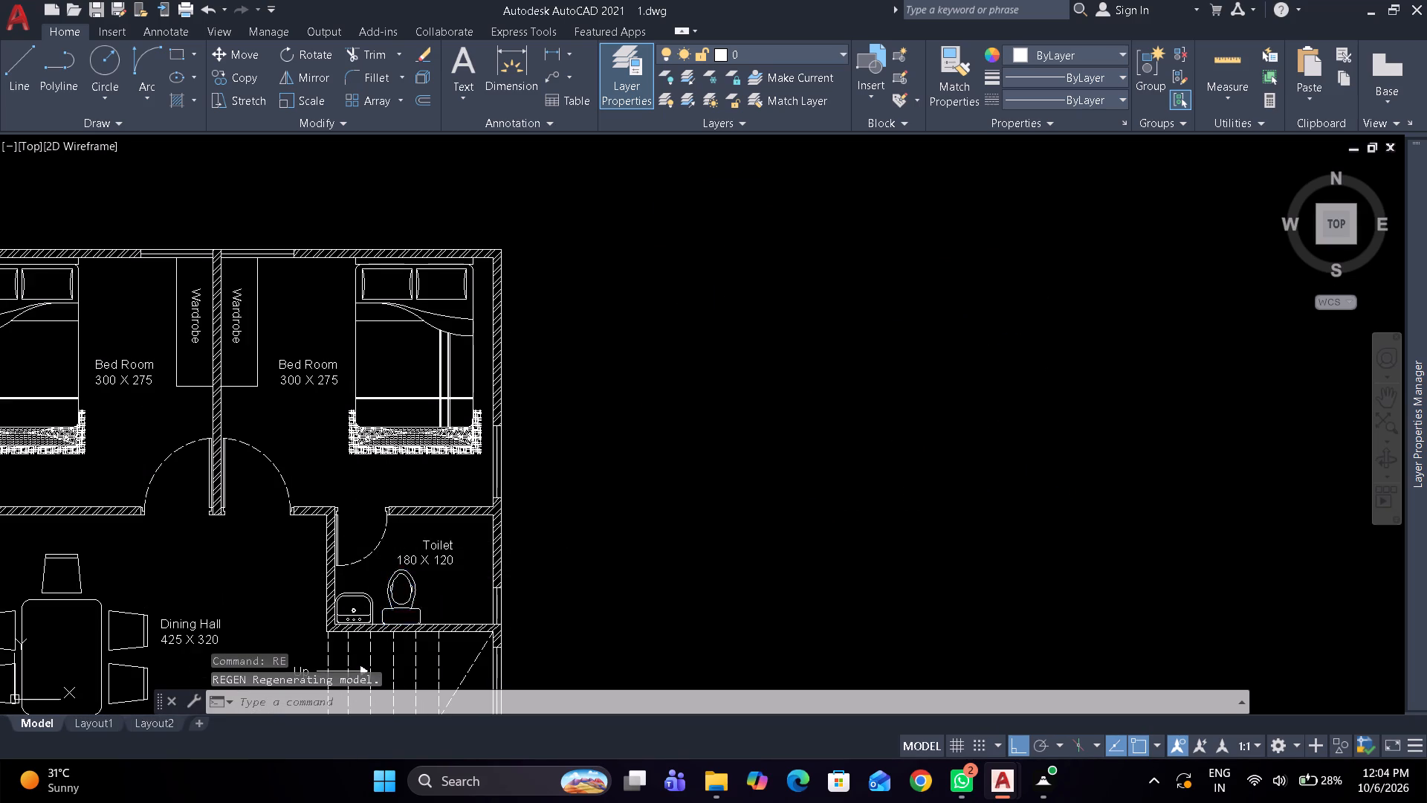
key(c)
key(o)
key(space)
drag(395, 576, 418, 566)
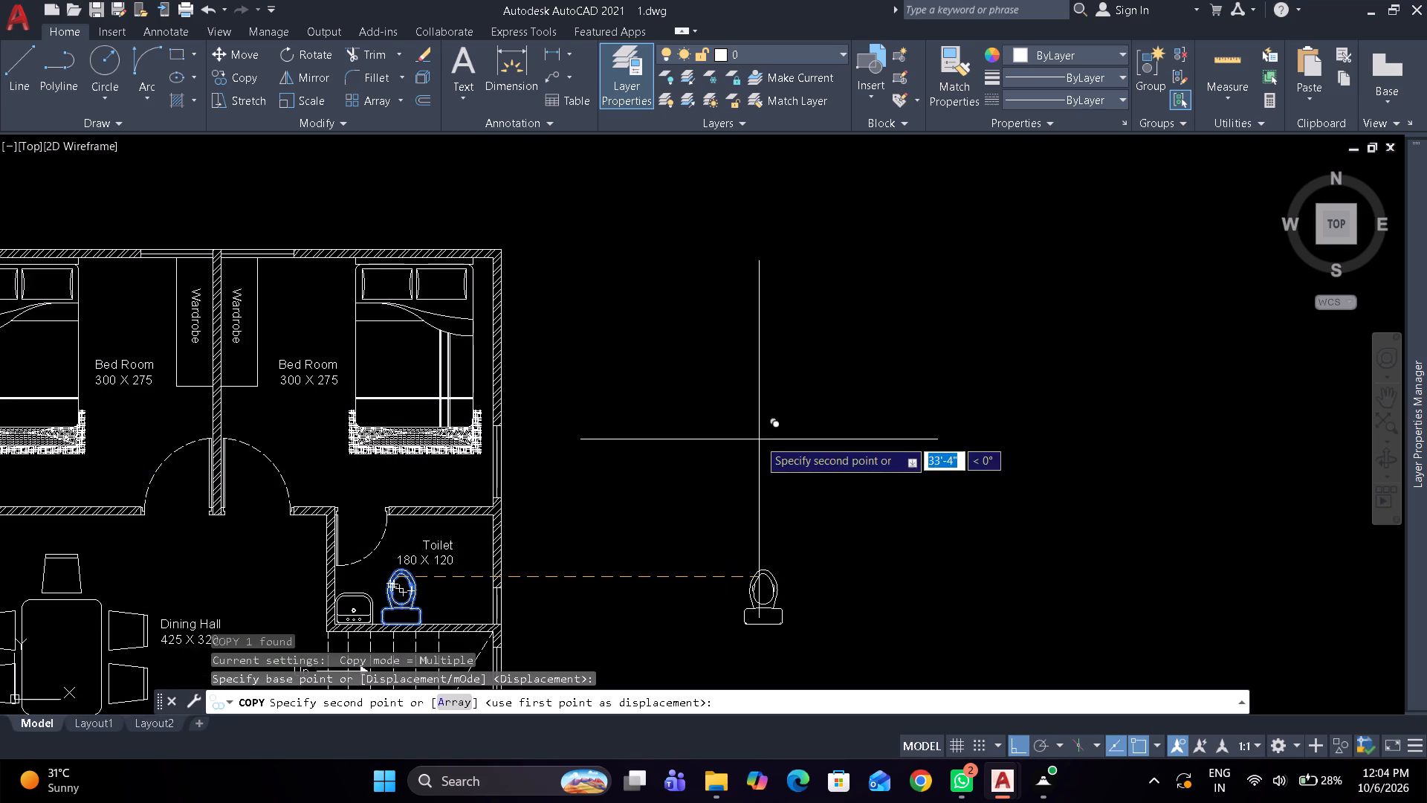
key(F8)
middle_drag(945, 343, 232, 462)
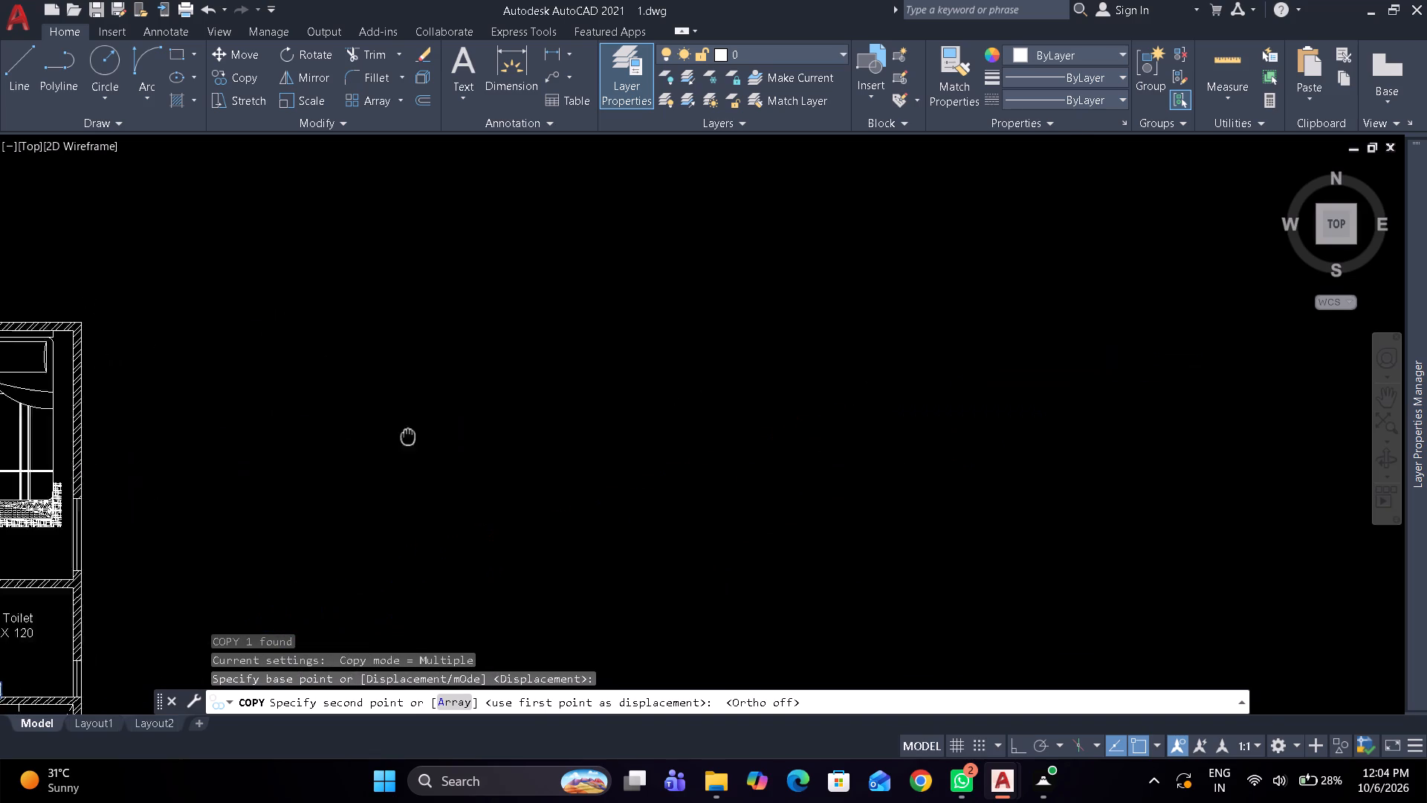
middle_drag(232, 462, 0, 515)
middle_drag(914, 387, 199, 538)
scroll(705, 301, up, 2)
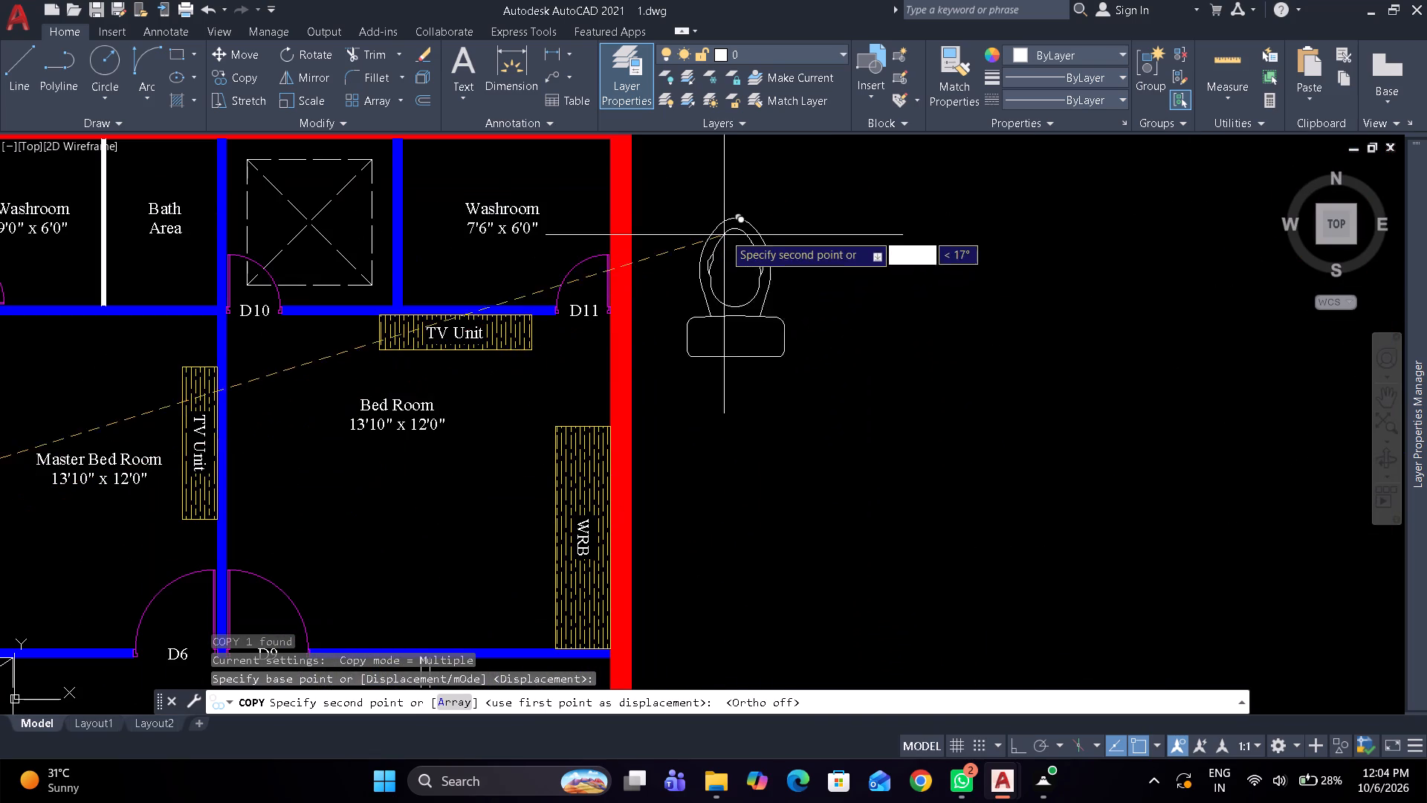
middle_drag(708, 210, 741, 329)
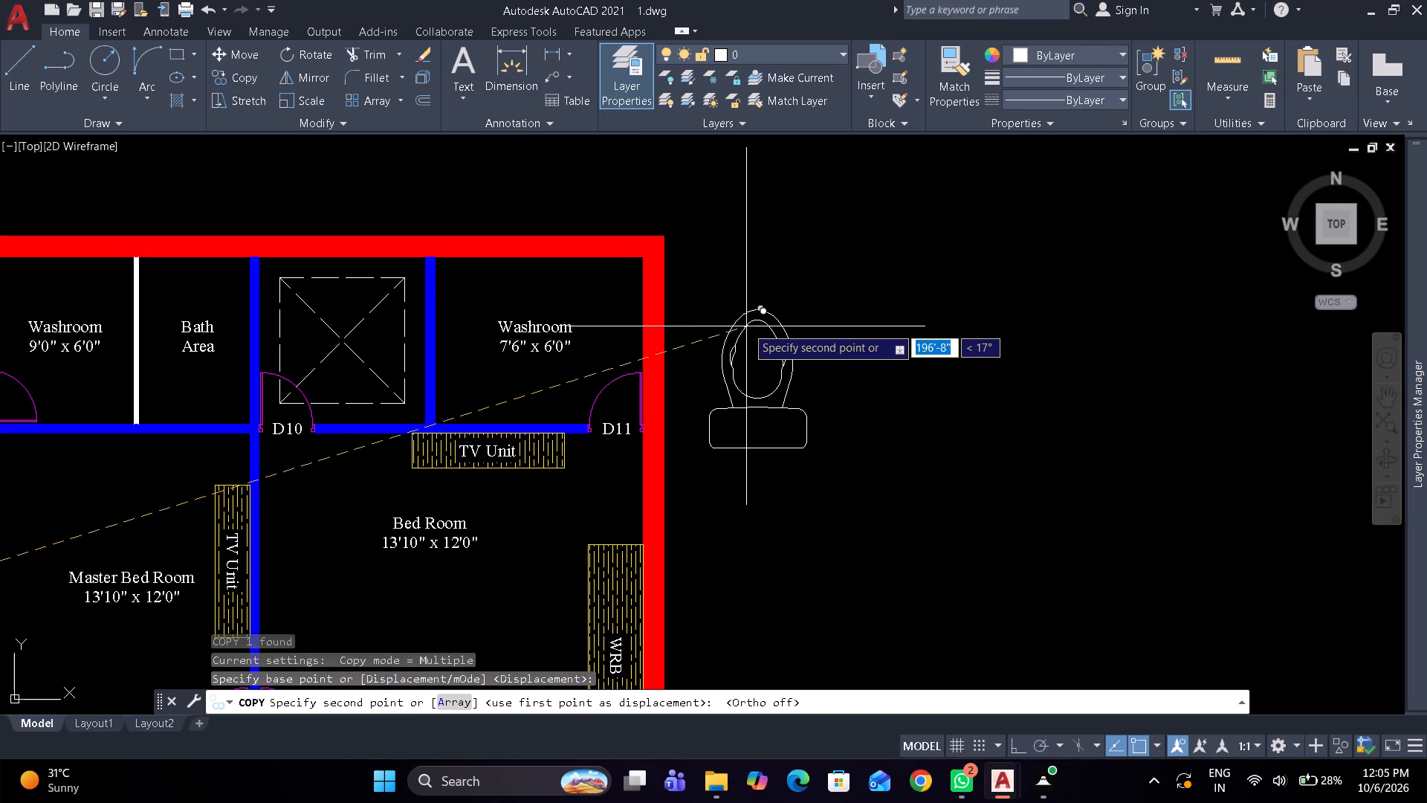
click(861, 265)
key(space)
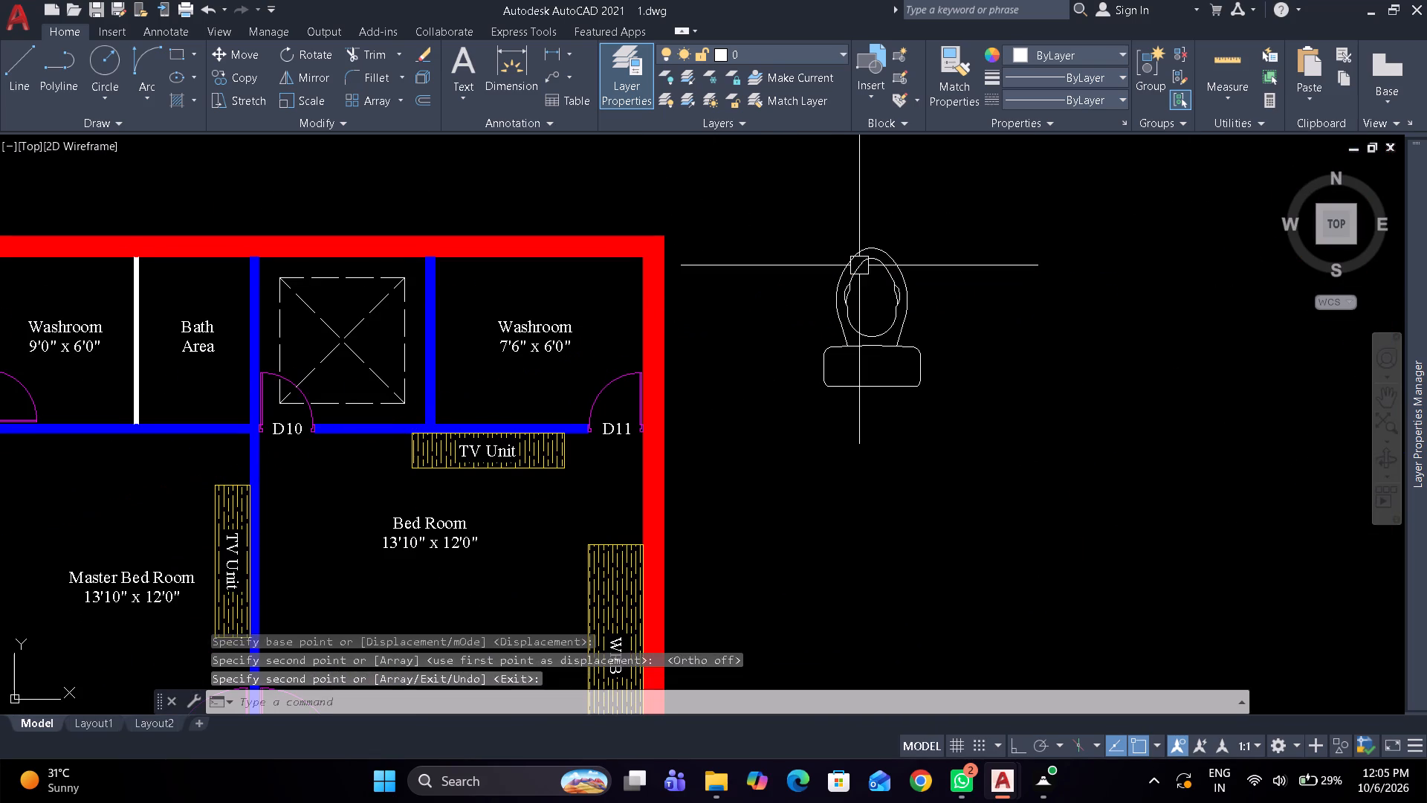
Rotate the copied WC 90° counterclockwise so its tank faces away from the floor plan.
click(859, 265)
key(r)
text(o)
key(space)
key(F8)
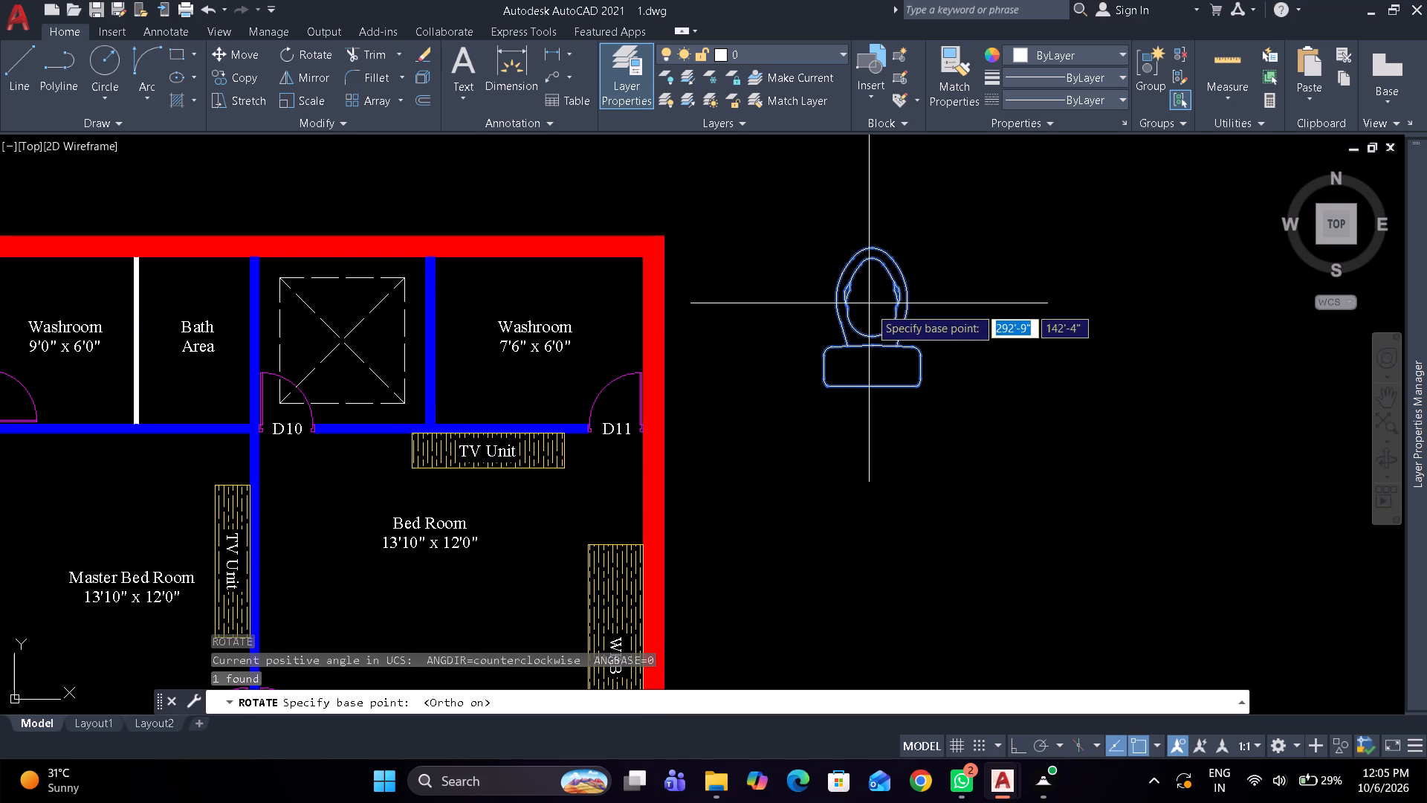
drag(870, 307, 885, 284)
click(893, 216)
Scale the copied WC down by eye to suit the Washroom.
click(881, 265)
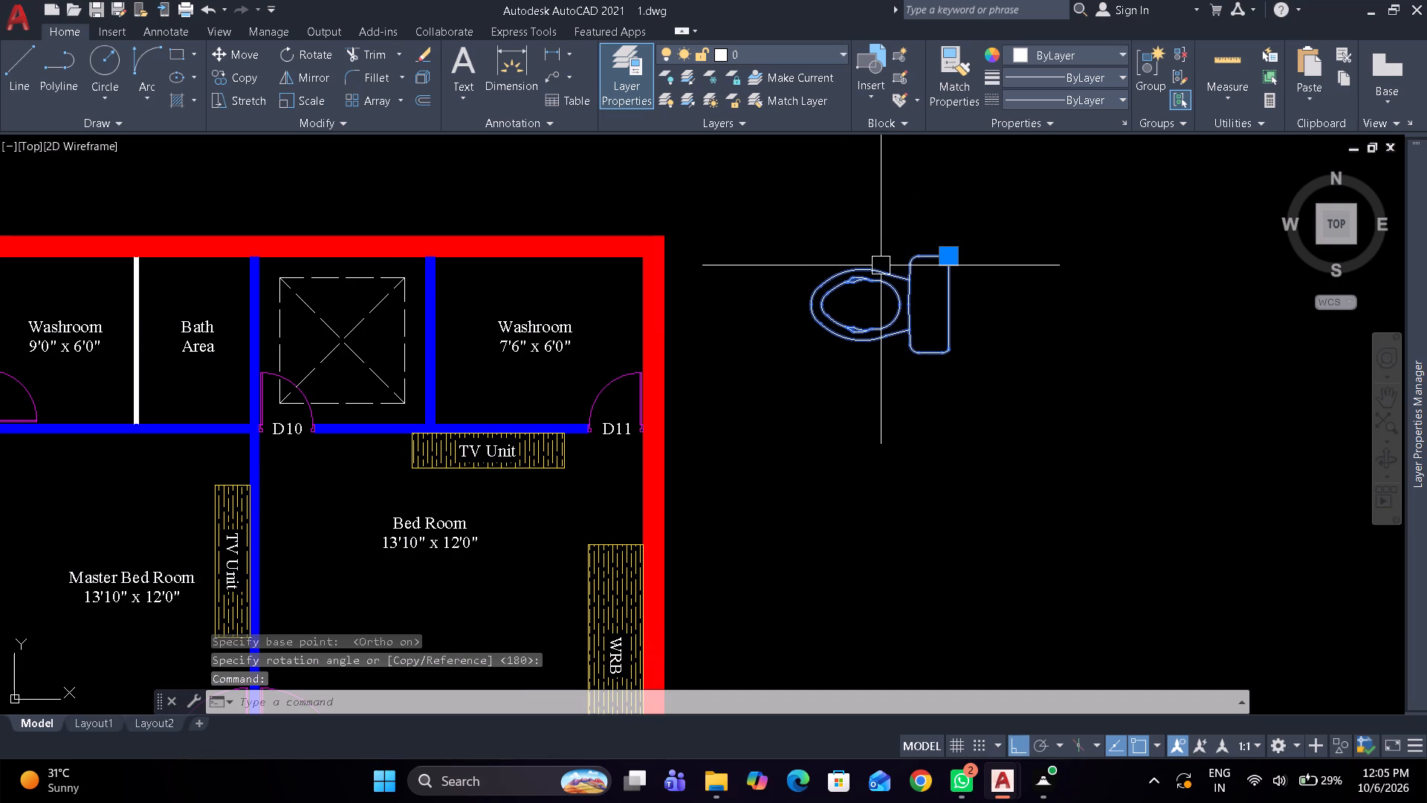
text(sc)
key(space)
click(868, 302)
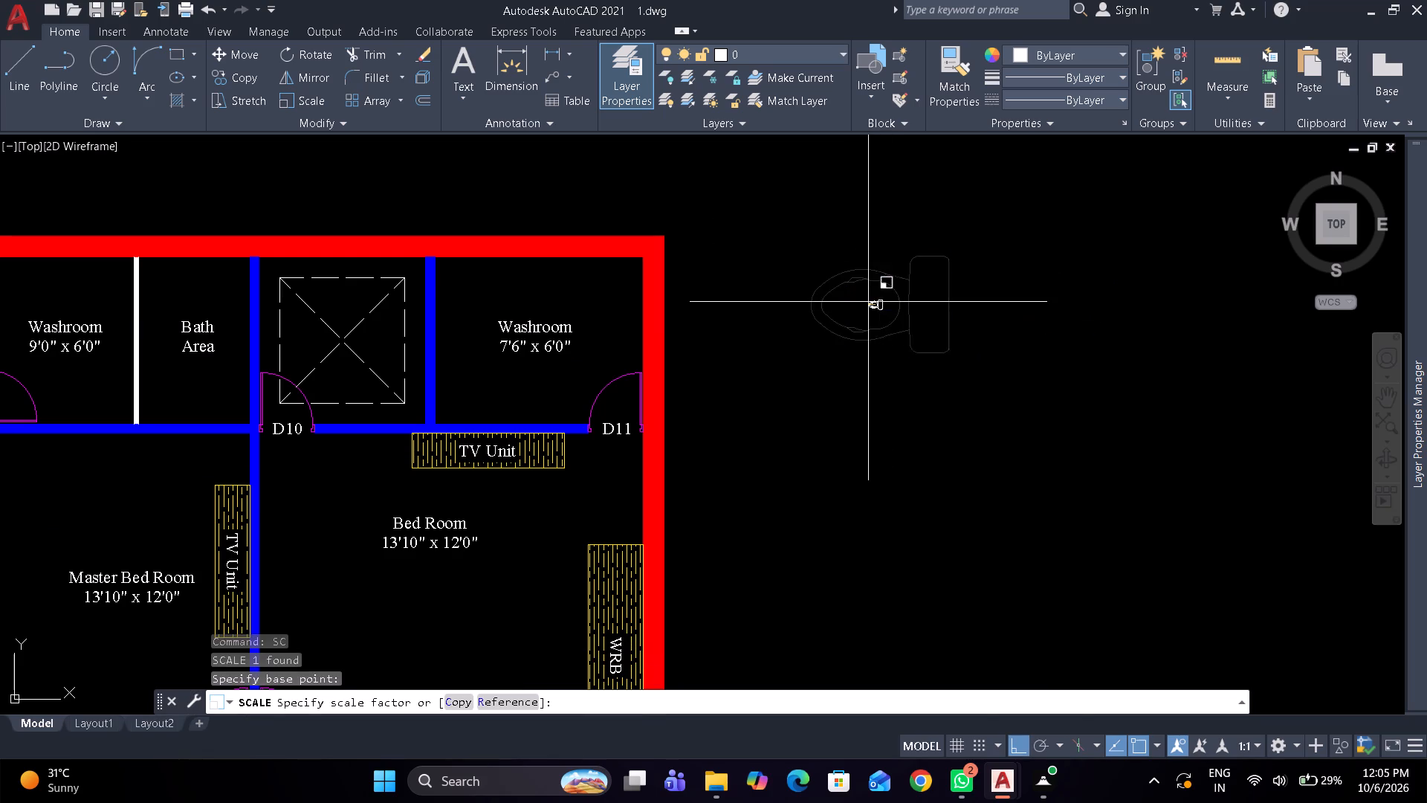
scroll(884, 340, up, 3)
click(885, 351)
Move the WC into the 7'6" x 6'0" Washroom with its tank against the outer side wall above door D11.
click(910, 293)
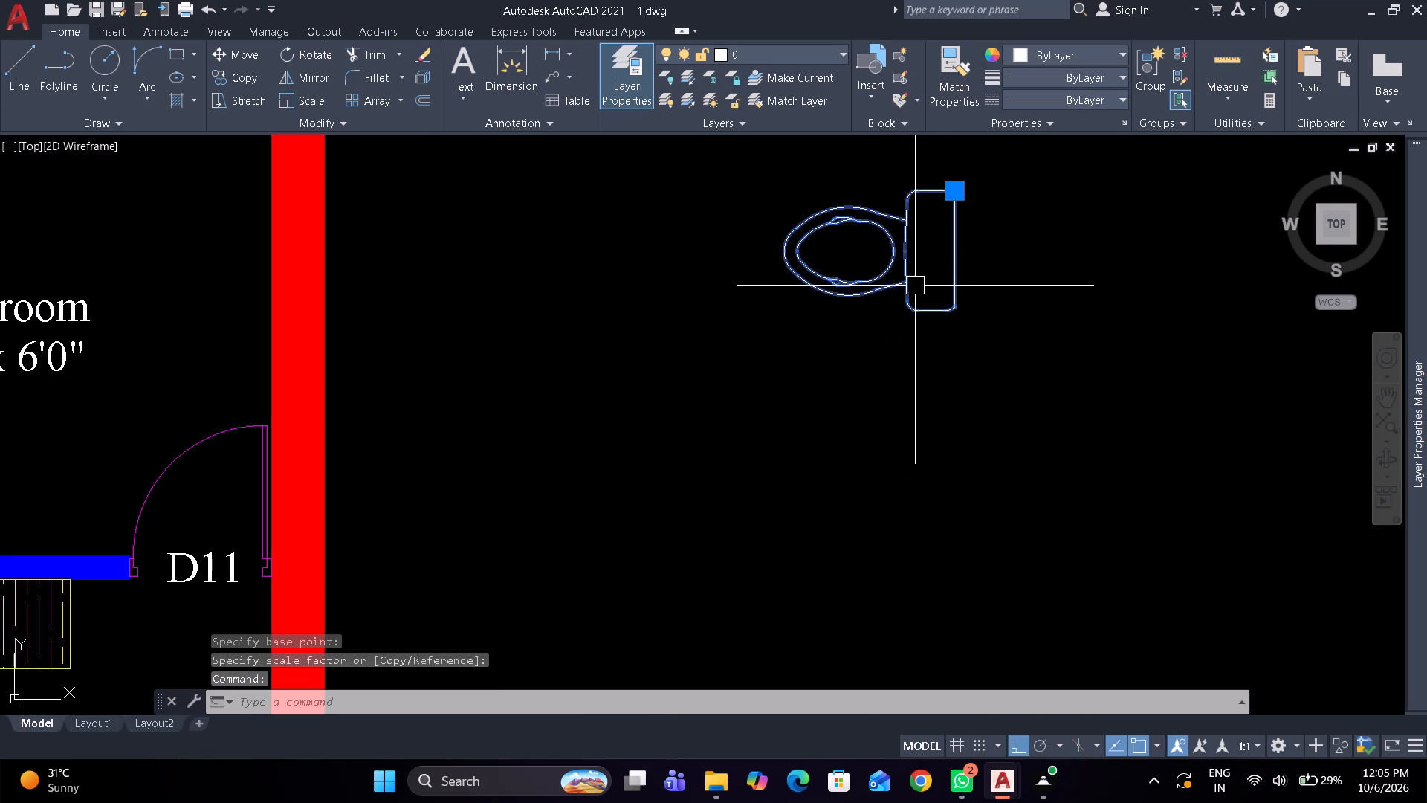
drag(960, 186, 936, 201)
middle_drag(705, 306, 1420, 344)
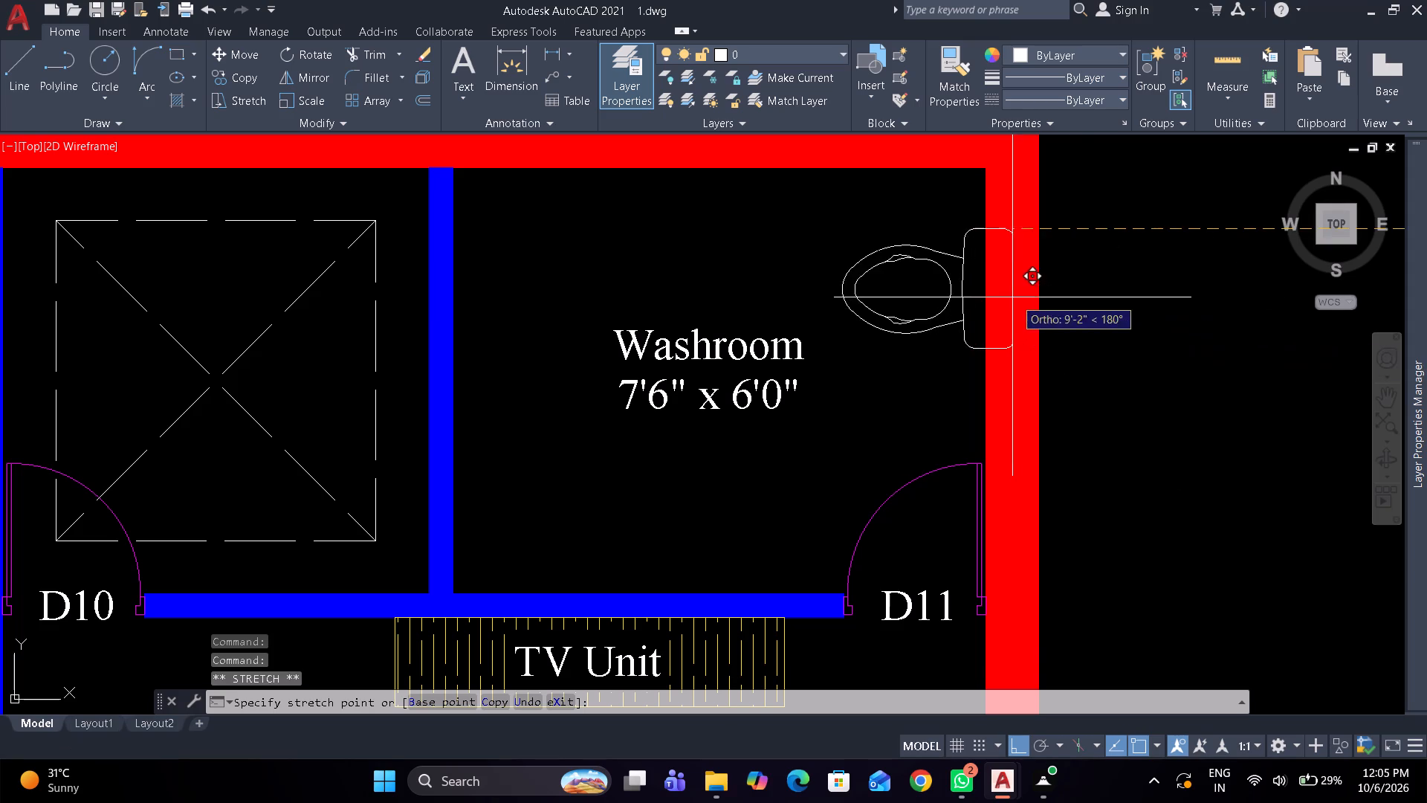
click(986, 243)
Enlarge the Washroom WC slightly by eye, scaling from its tank corner at the outer wall.
scroll(900, 275, down, 2)
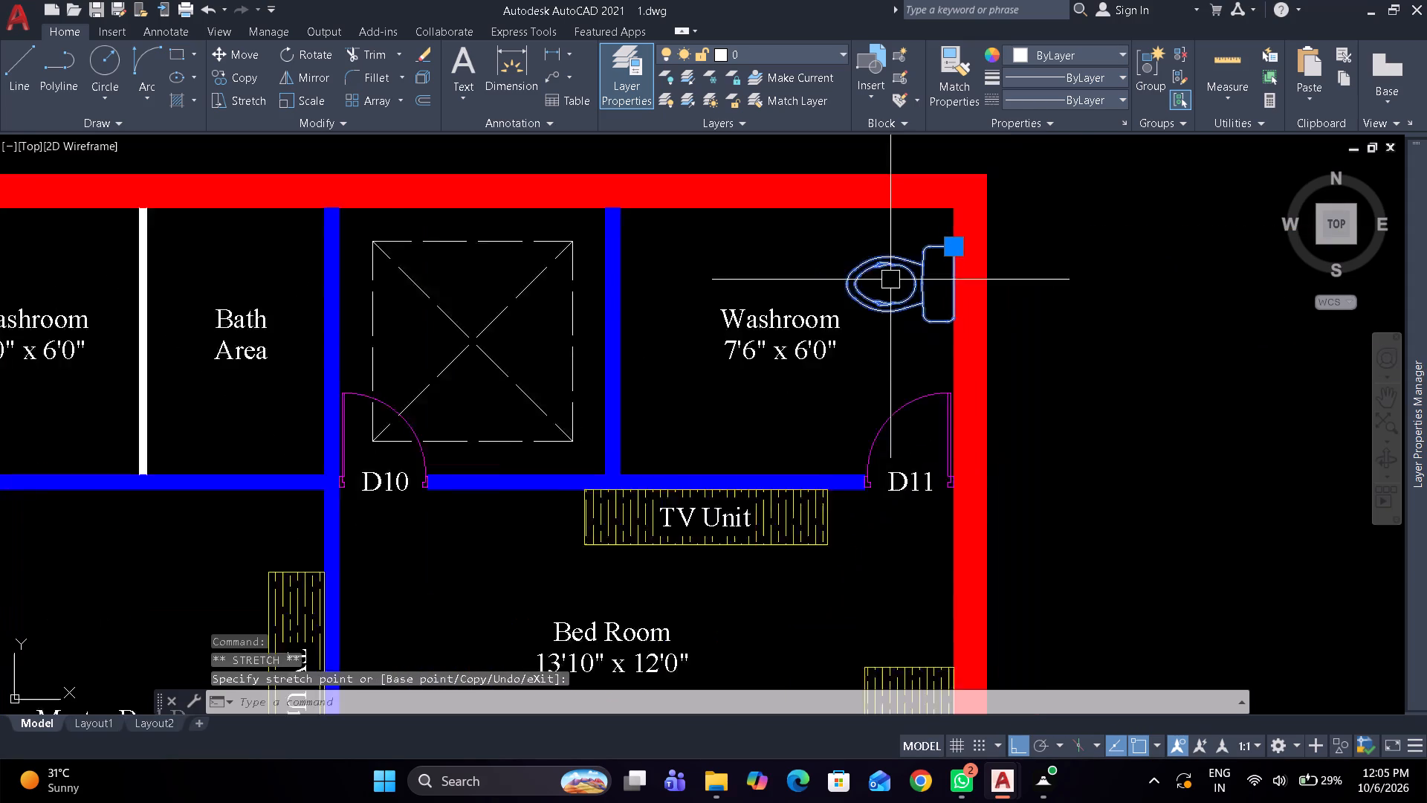
text(sc)
key(space)
scroll(912, 278, up, 1)
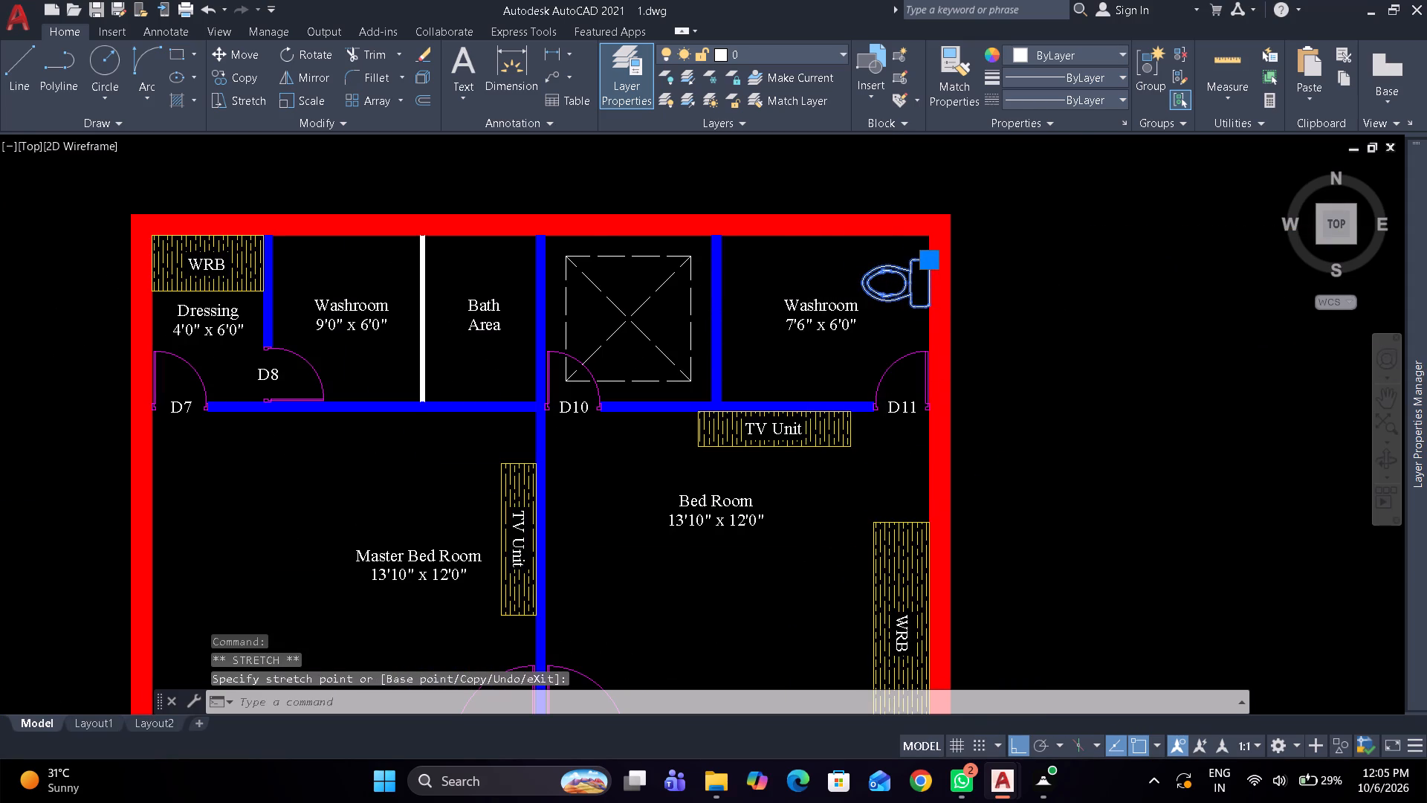
click(951, 247)
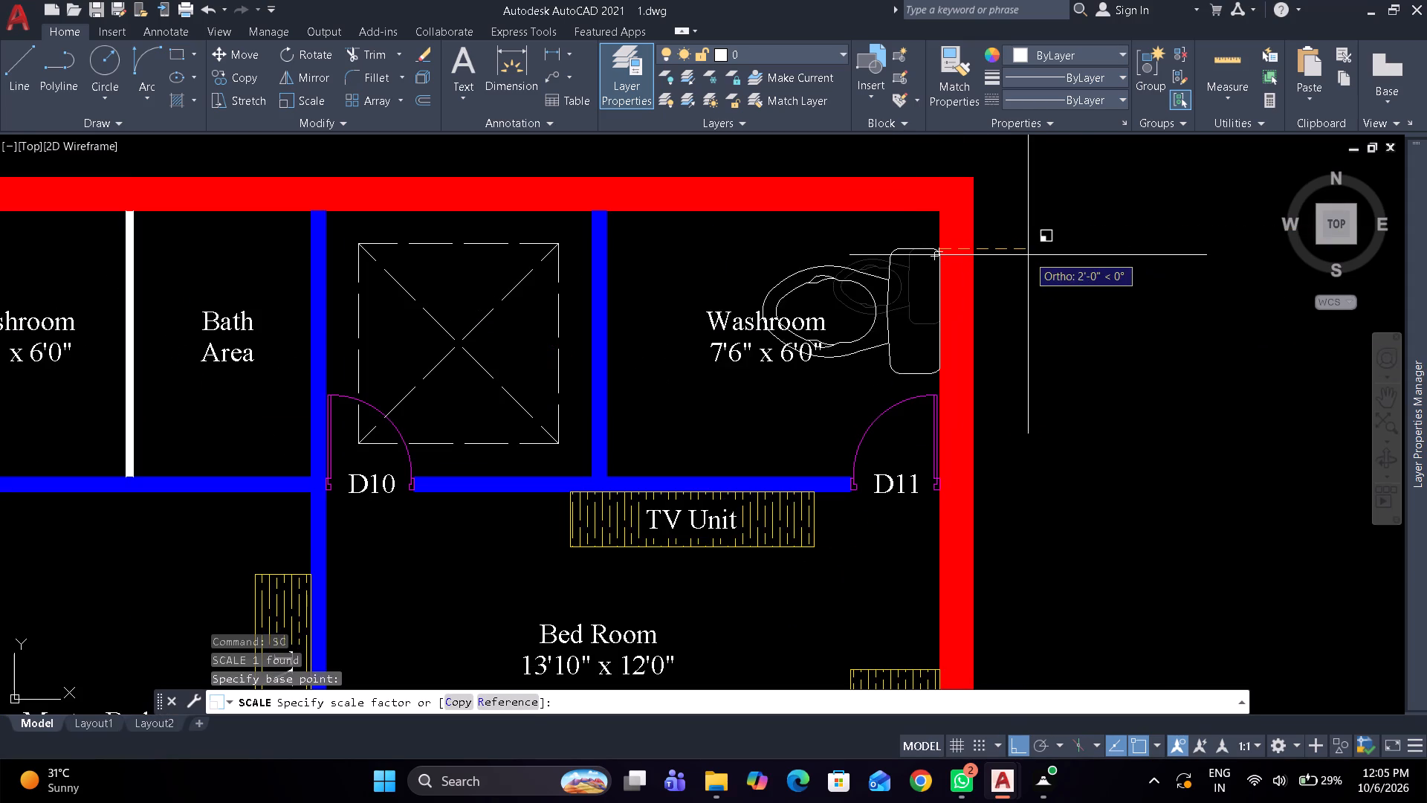
click(1001, 254)
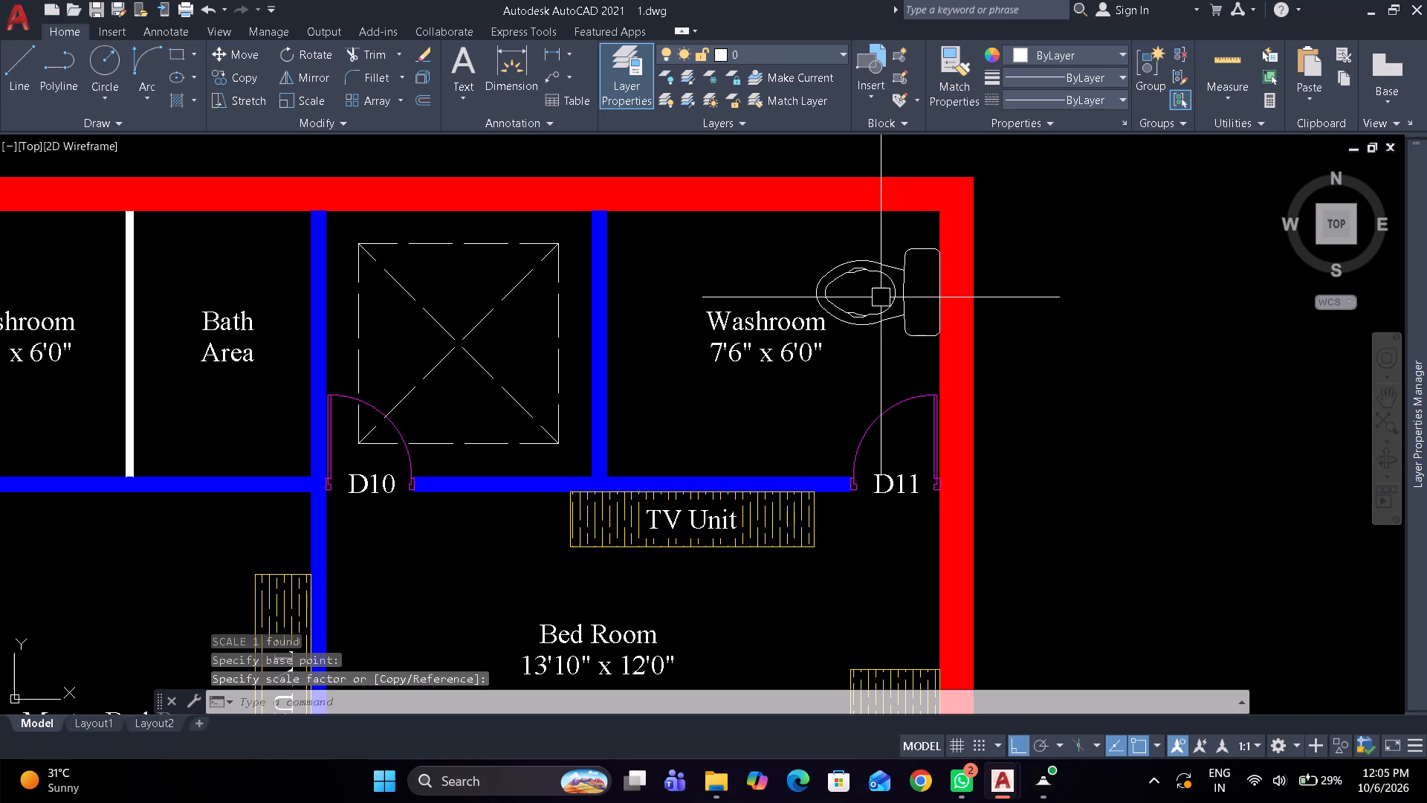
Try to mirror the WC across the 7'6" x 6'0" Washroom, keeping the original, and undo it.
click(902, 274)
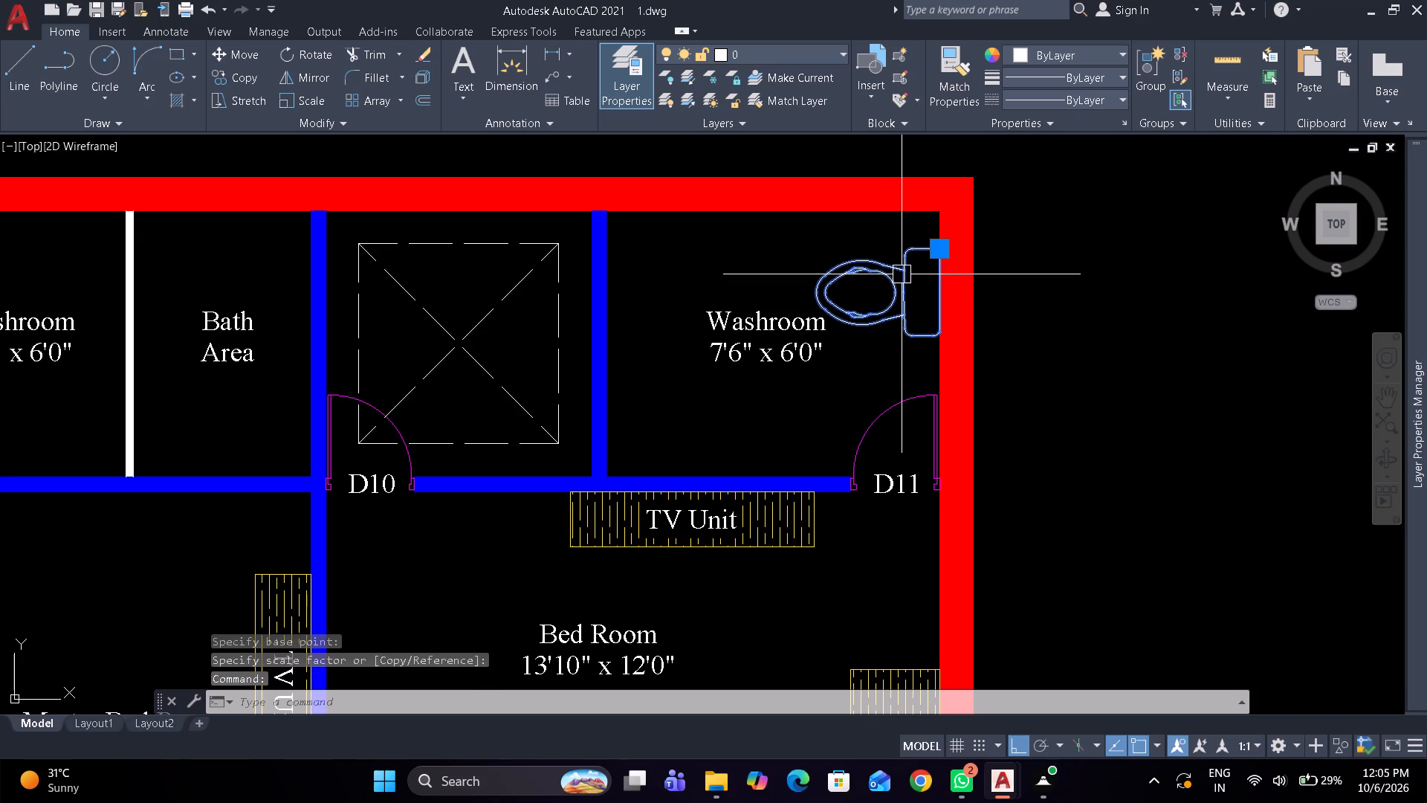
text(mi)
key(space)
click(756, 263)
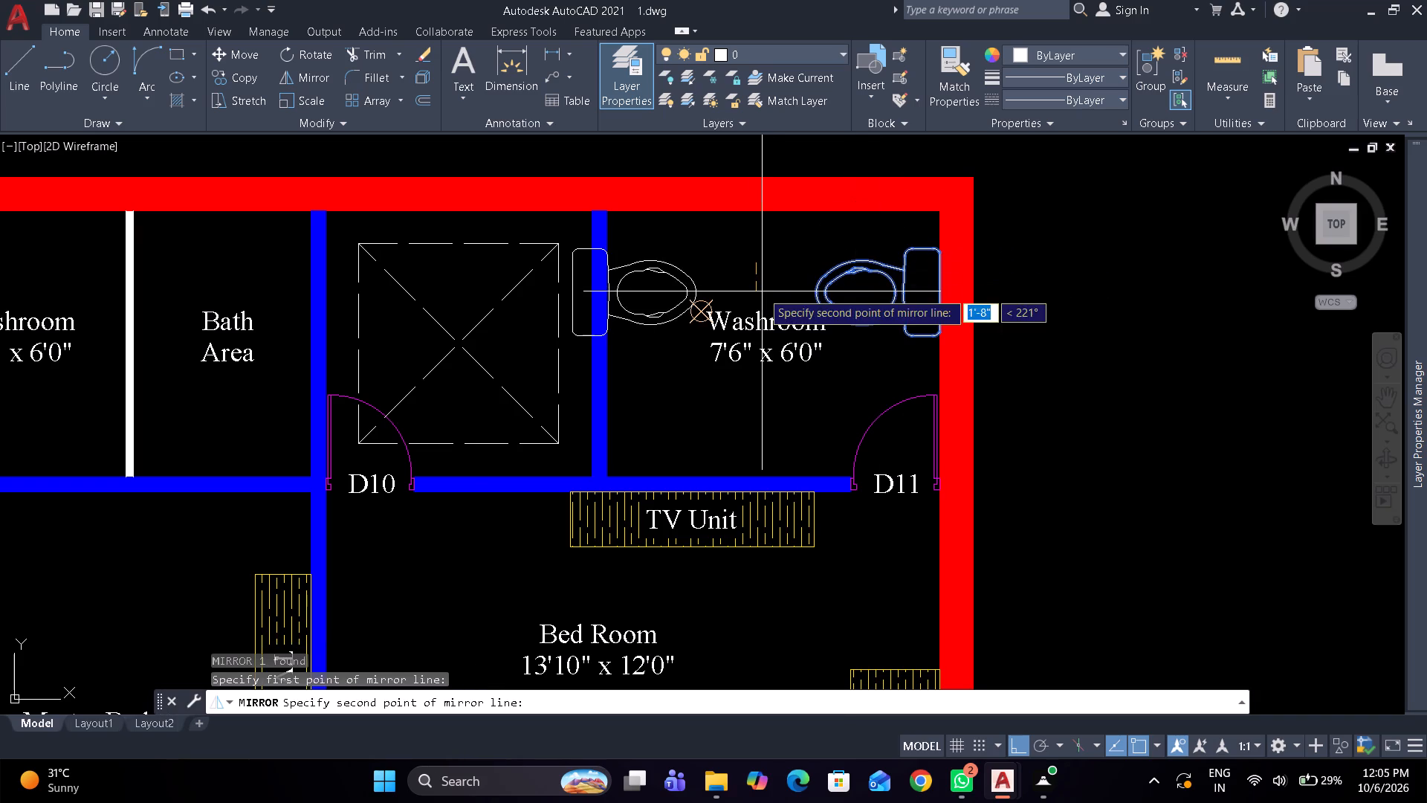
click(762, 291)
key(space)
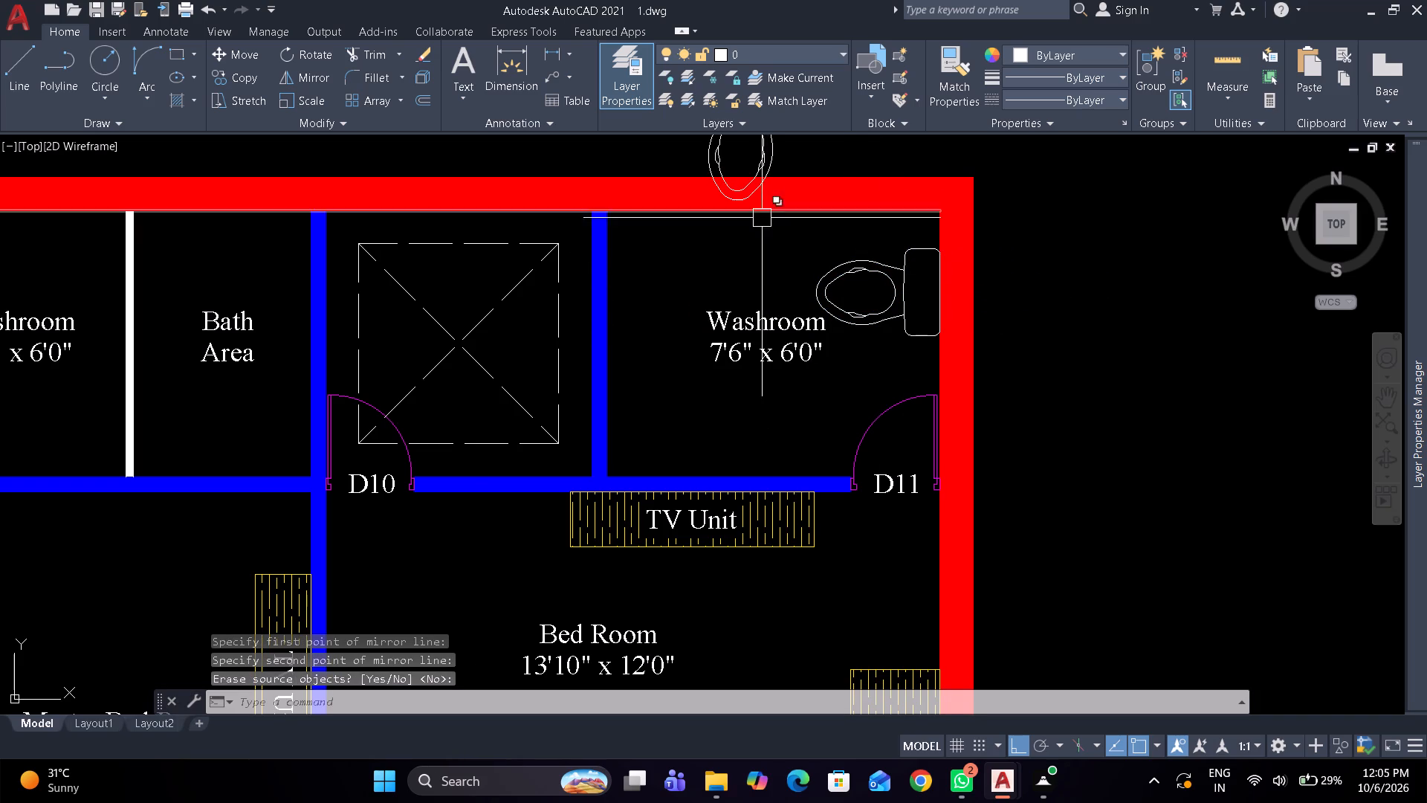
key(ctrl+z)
Mirror the WC about a vertical line through the 7'6" x 6'0" Washroom, keeping the original.
click(843, 281)
key(m)
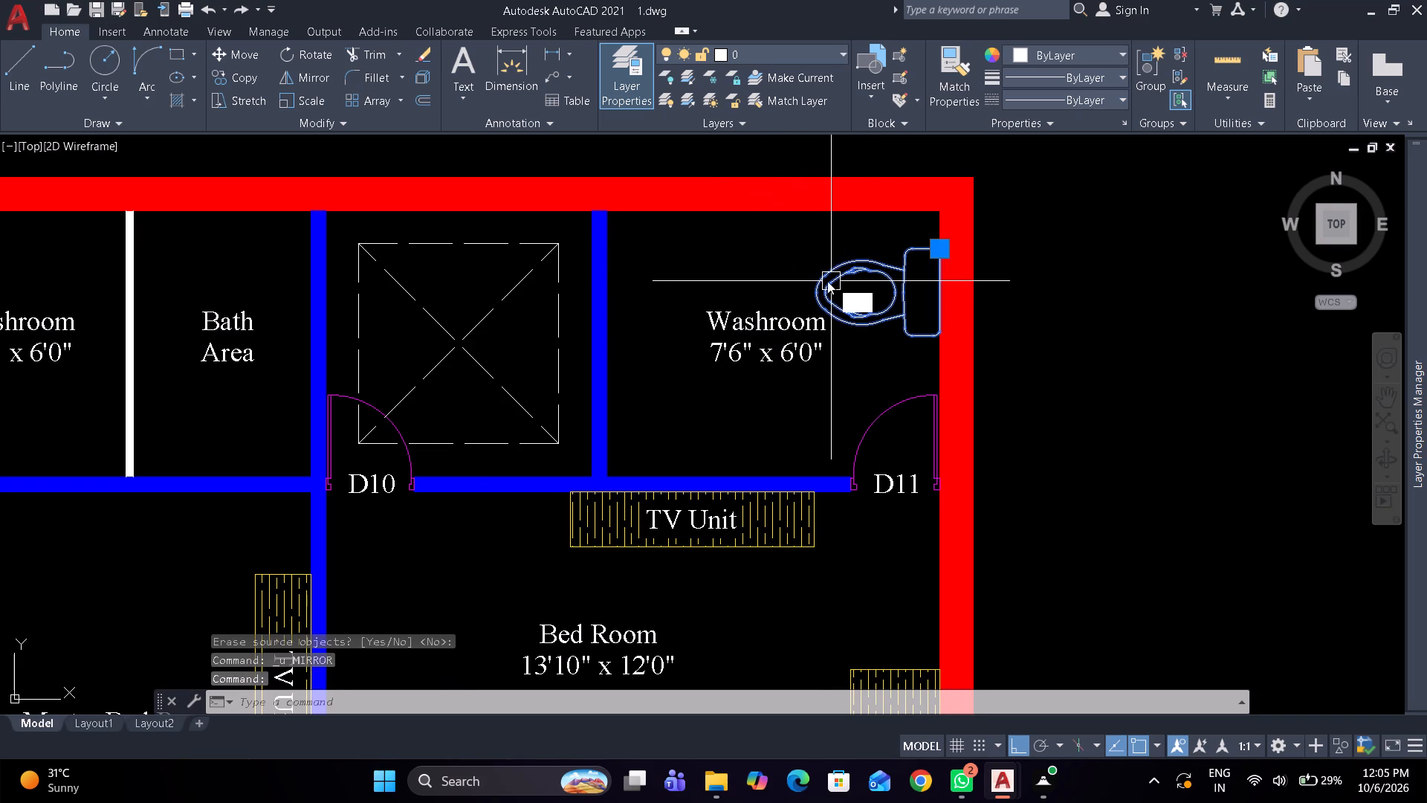
key(i)
key(space)
click(781, 291)
click(780, 255)
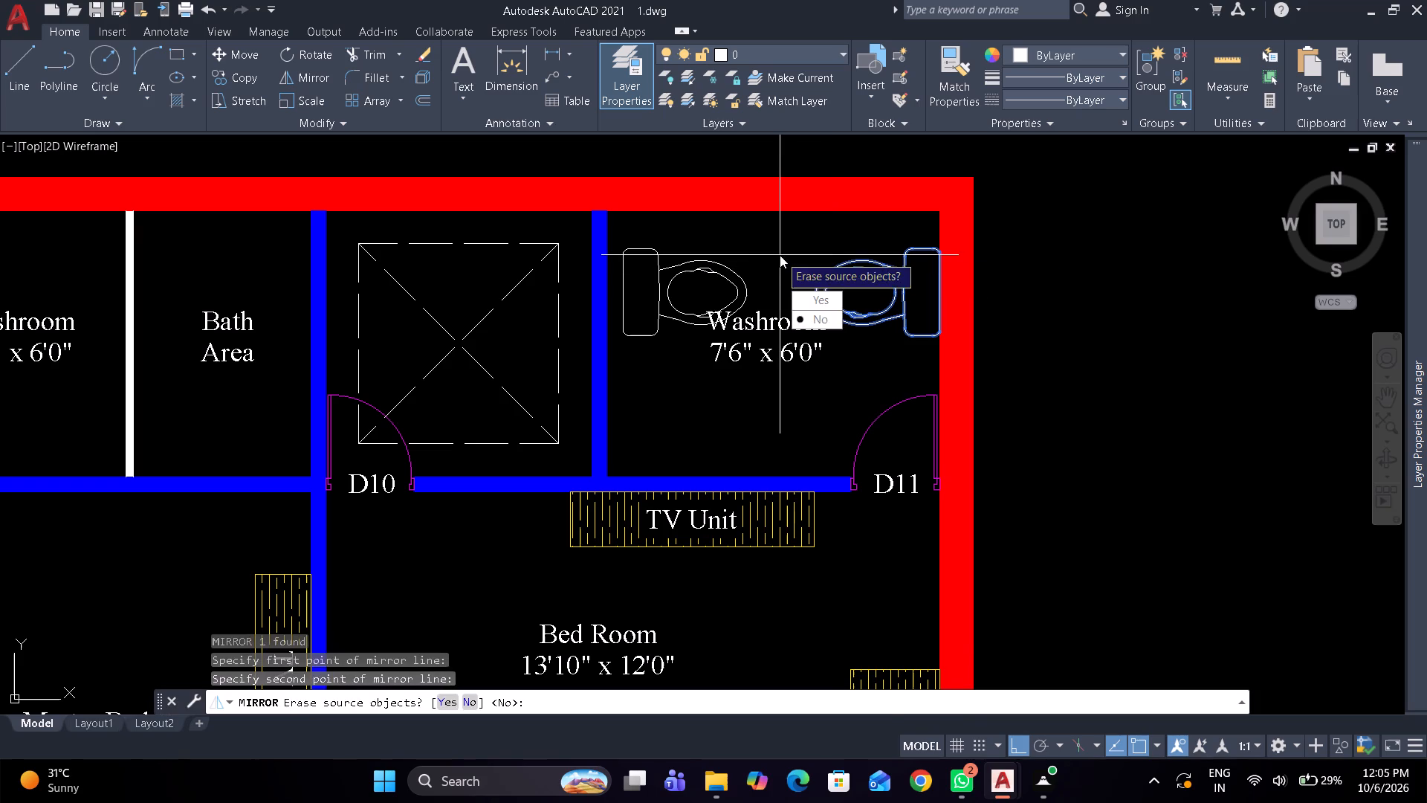
key(space)
Move the mirrored WC into the 9'0" x 6'0" Washroom with its tank against the Dressing wall.
click(748, 265)
click(707, 284)
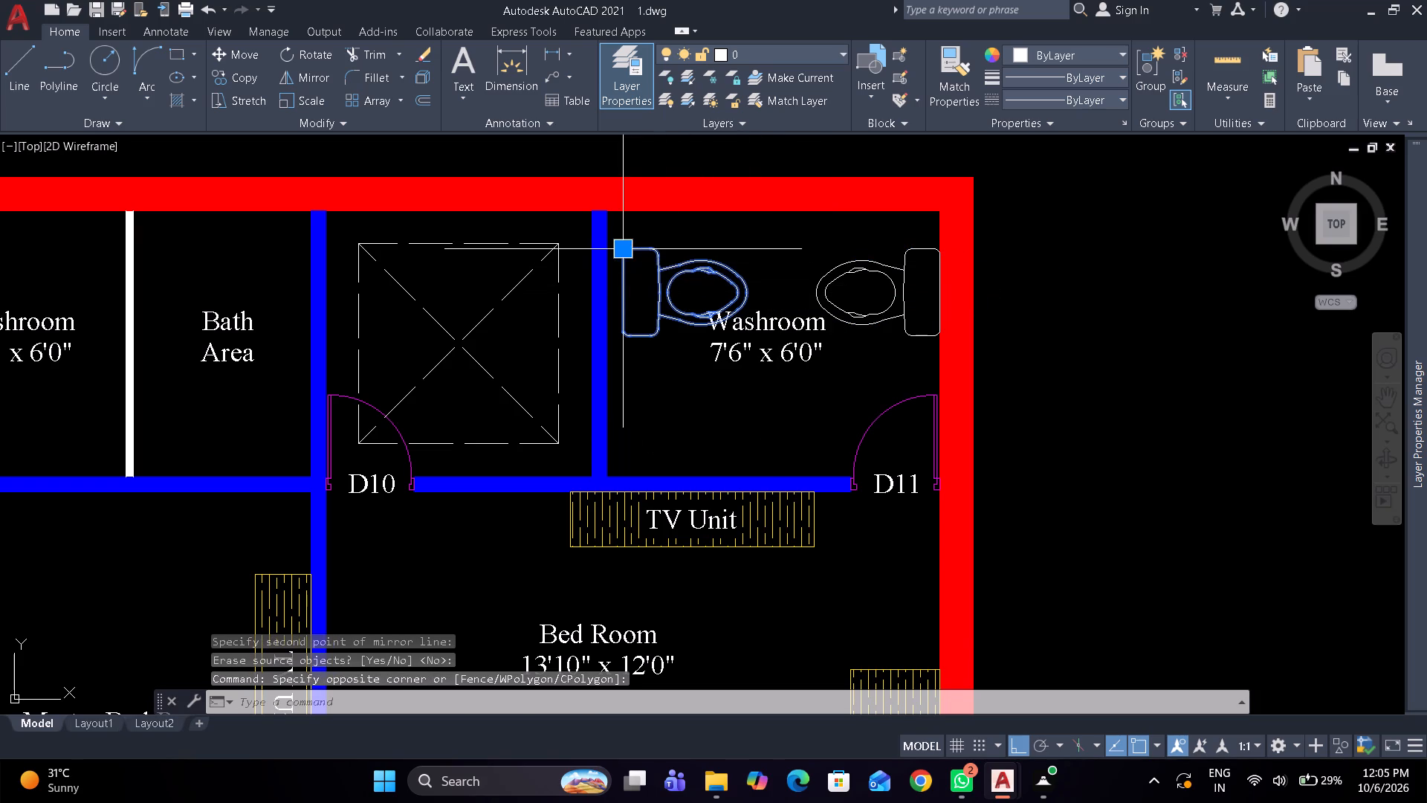
drag(629, 253, 617, 252)
middle_drag(427, 278, 918, 279)
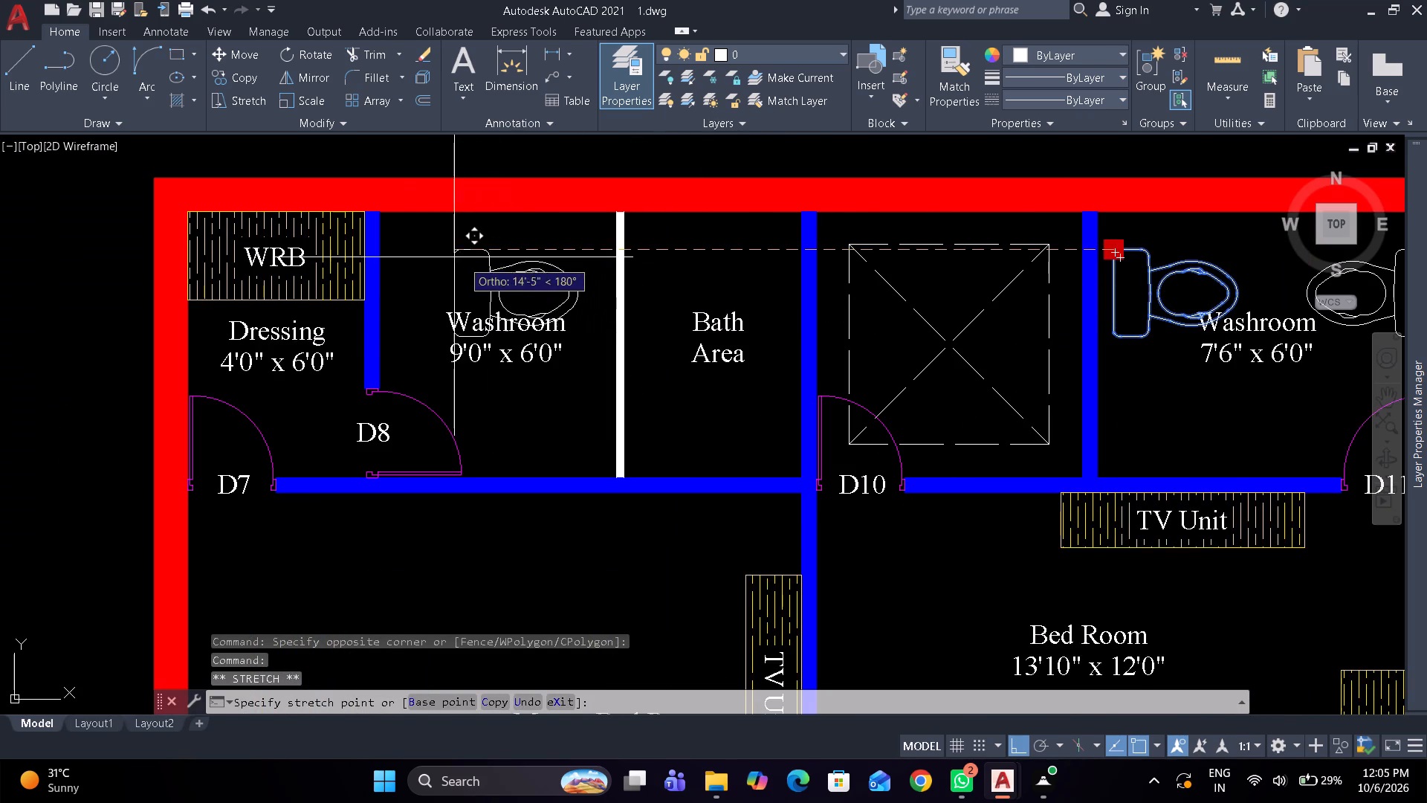
click(384, 252)
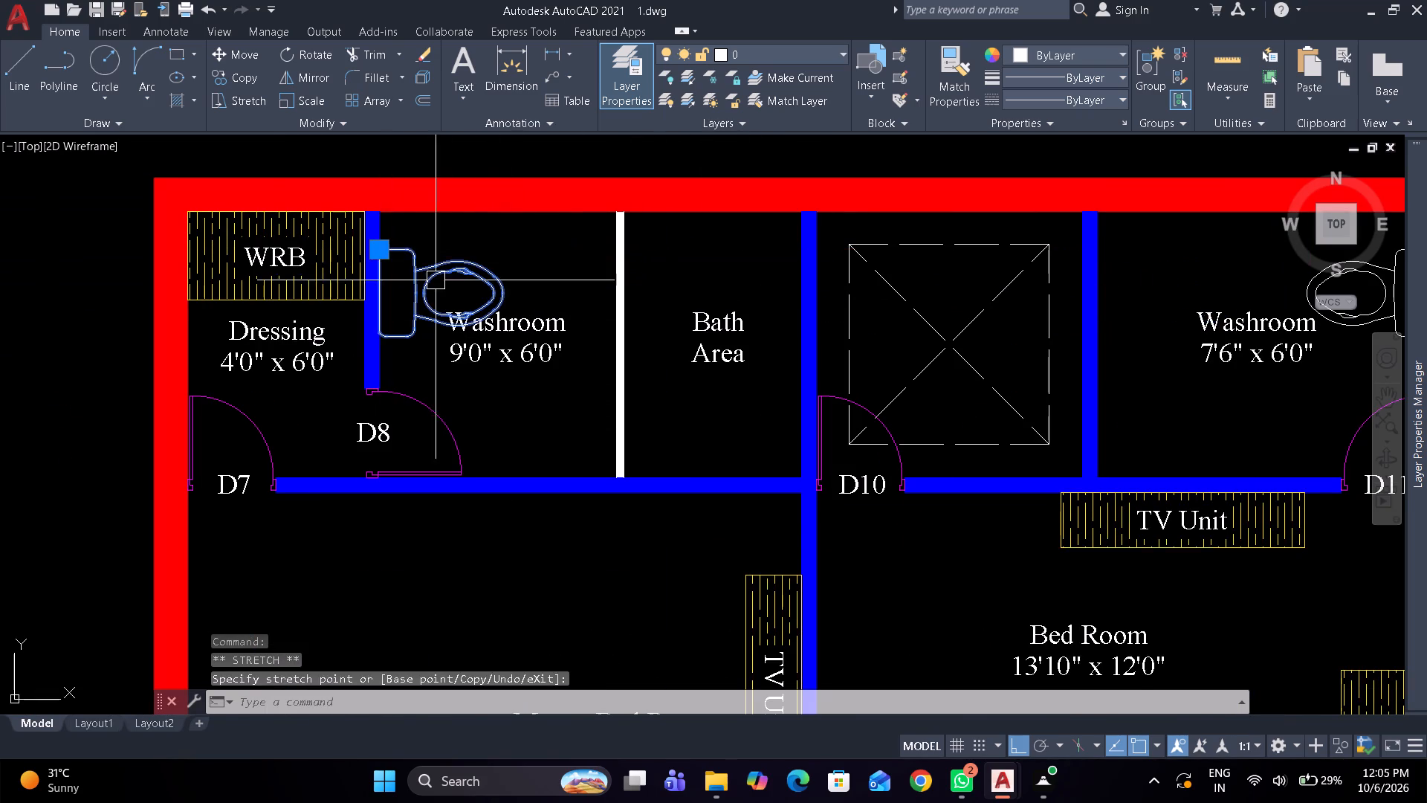
scroll(537, 349, up, 1)
key(Escape)
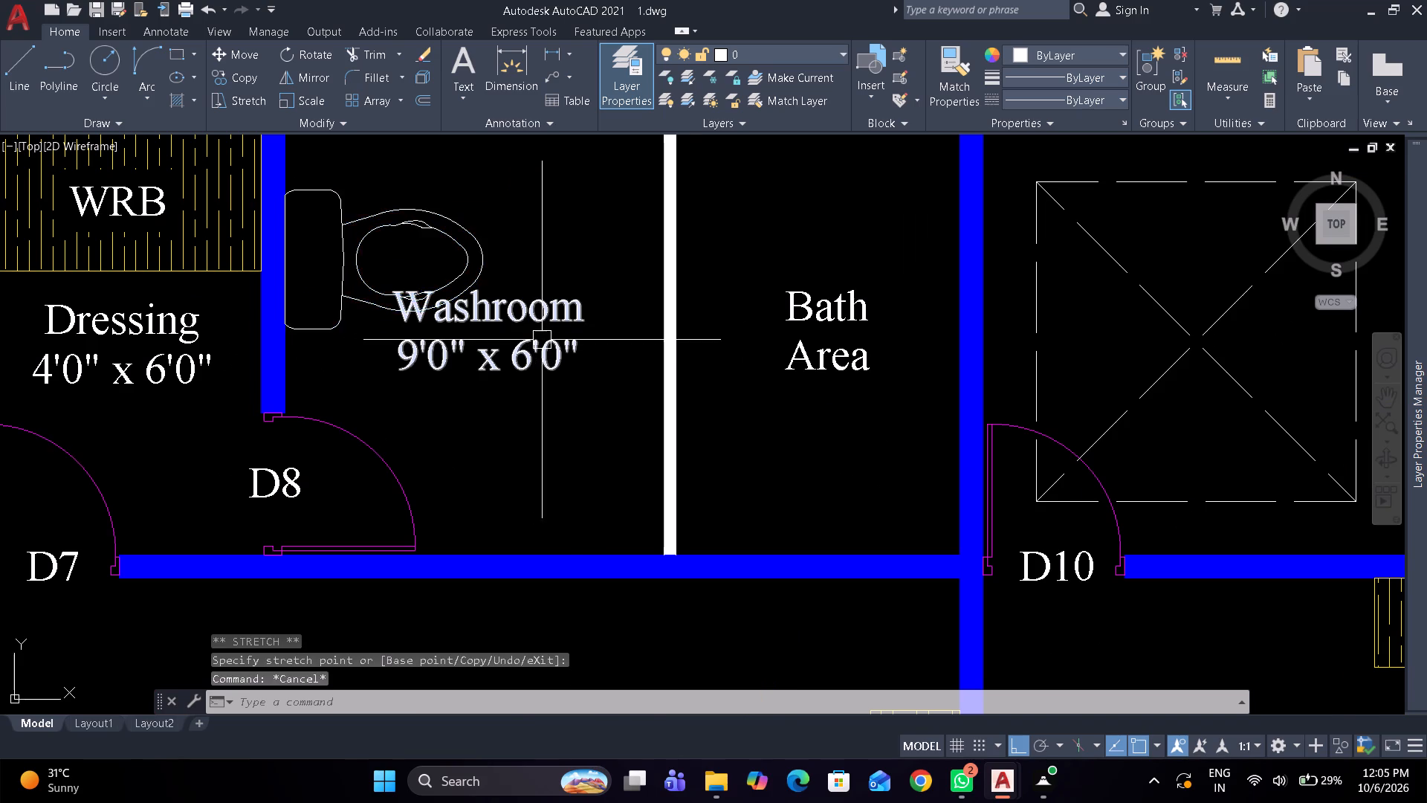
Nudge the 9'0" x 6'0" Washroom label horizontally toward the Bath Area partition, clear of the WC.
scroll(515, 308, down, 1)
click(515, 307)
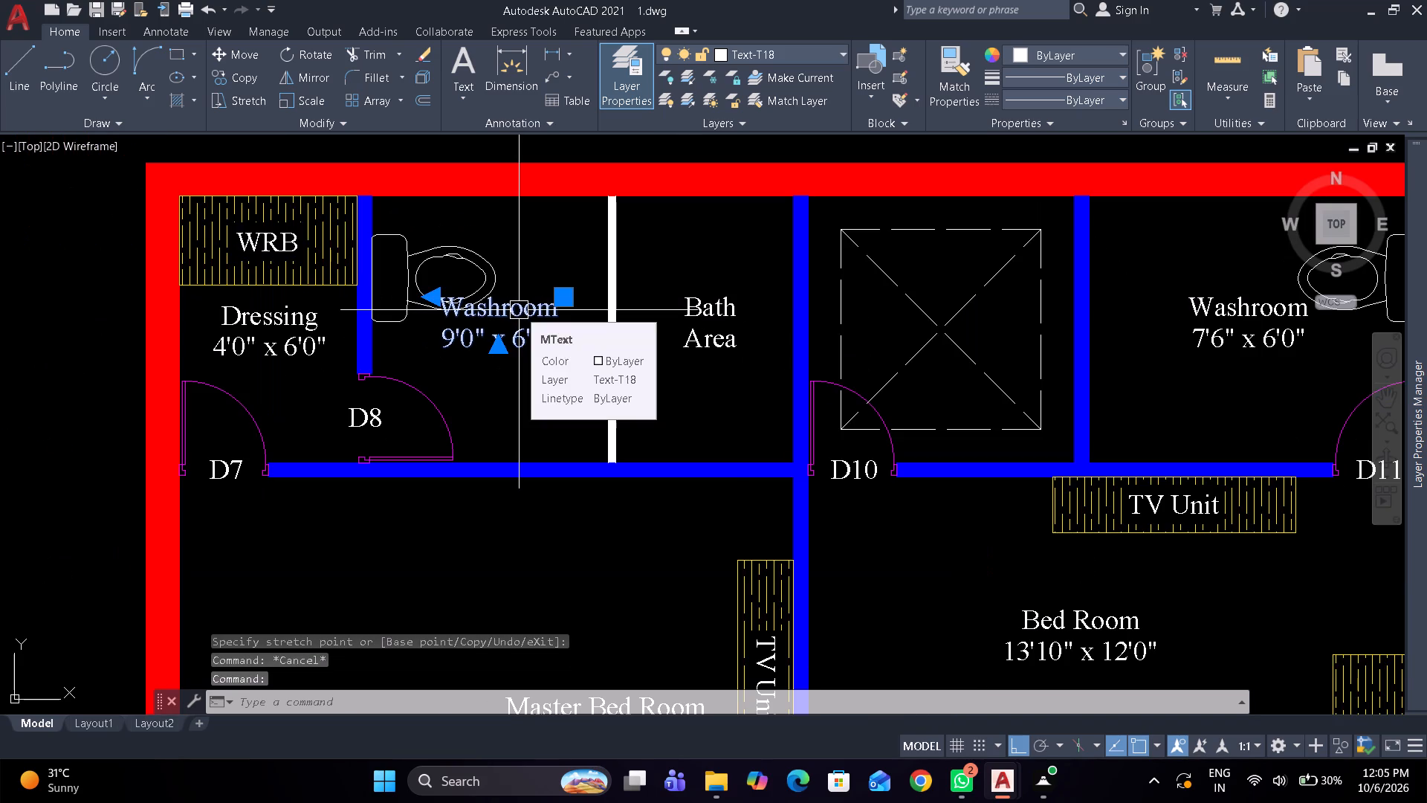
key(ctrl+Right)
key(ctrl+Right)
key(ctrl+Right)
key(ctrl+Right)
key(ctrl+Right)
key(ctrl+Right)
key(ctrl+Right)
key(ctrl+Right)
key(ctrl+Right)
key(ctrl+Right)
key(ctrl+Right)
key(ctrl+Right)
key(ctrl+Right)
key(ctrl+Right)
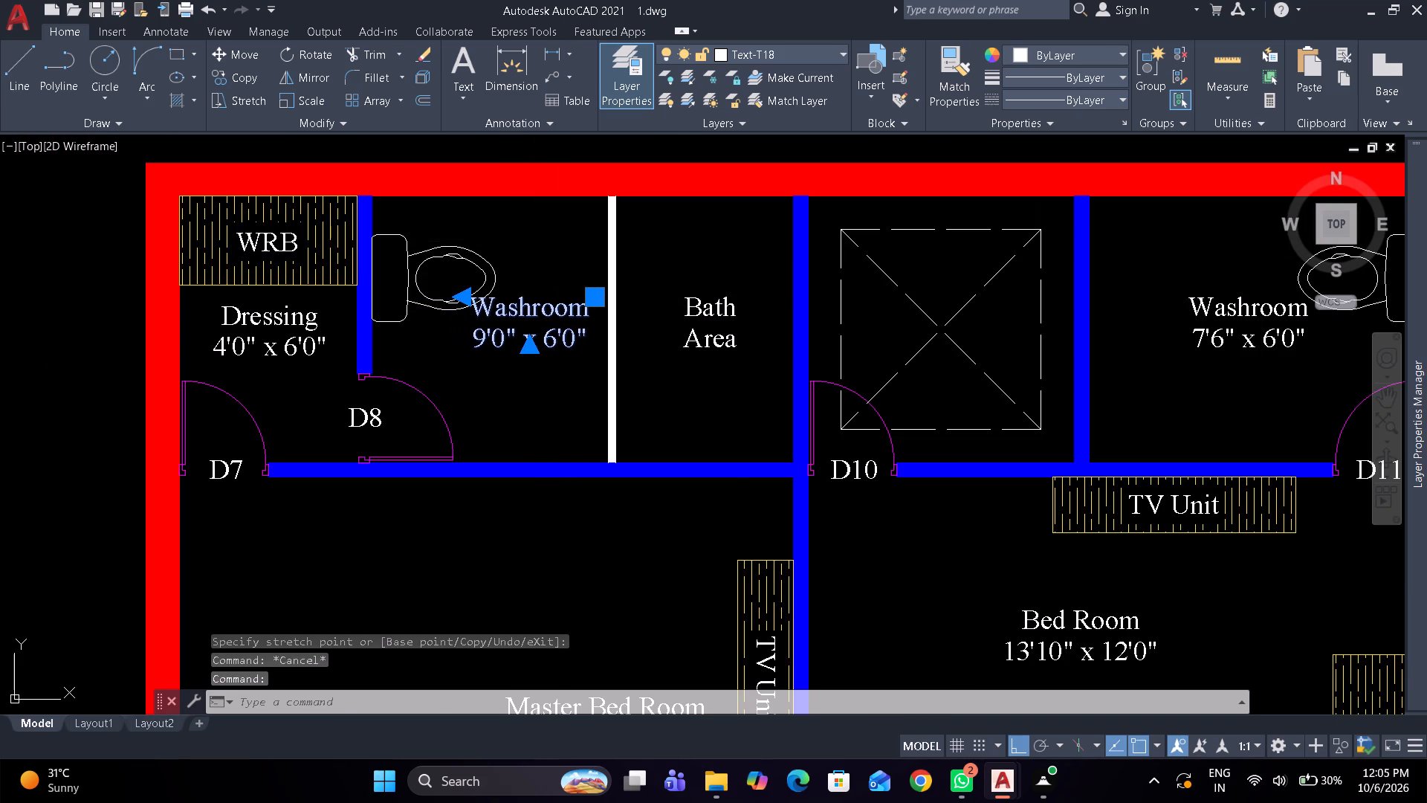
key(ctrl+Right)
key(ctrl+Right)
key(ctrl+Right)
key(ctrl+Right)
key(ctrl+Right)
key(ctrl+Right)
key(ctrl+Right)
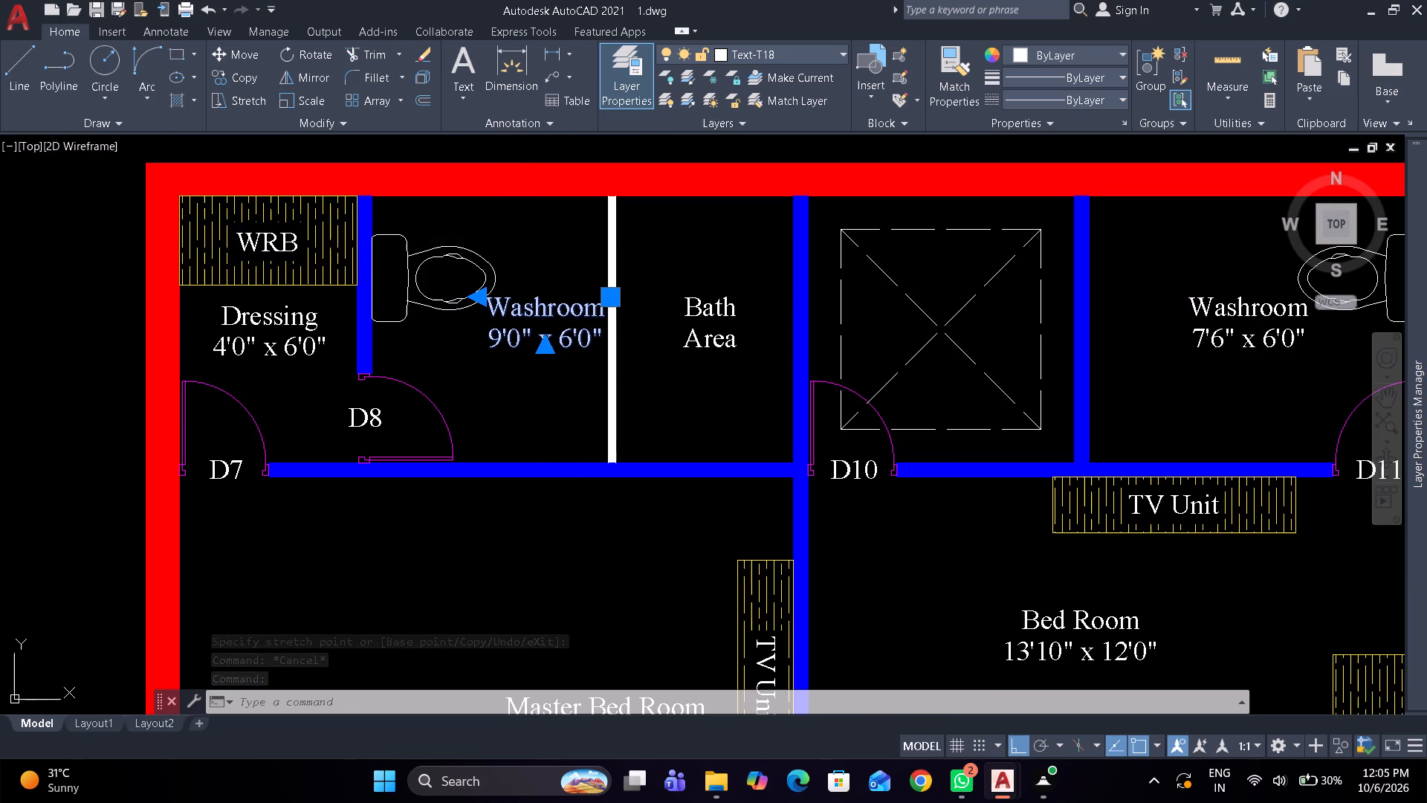
key(Escape)
Copy the washbasin from the reference plan's Toilet into the 9'0" x 6'0" Washroom, backed onto the Master Bed Room wall beside the partition.
scroll(550, 254, down, 4)
middle_drag(449, 367, 913, 354)
middle_drag(368, 456, 859, 301)
scroll(350, 514, up, 3)
click(386, 489)
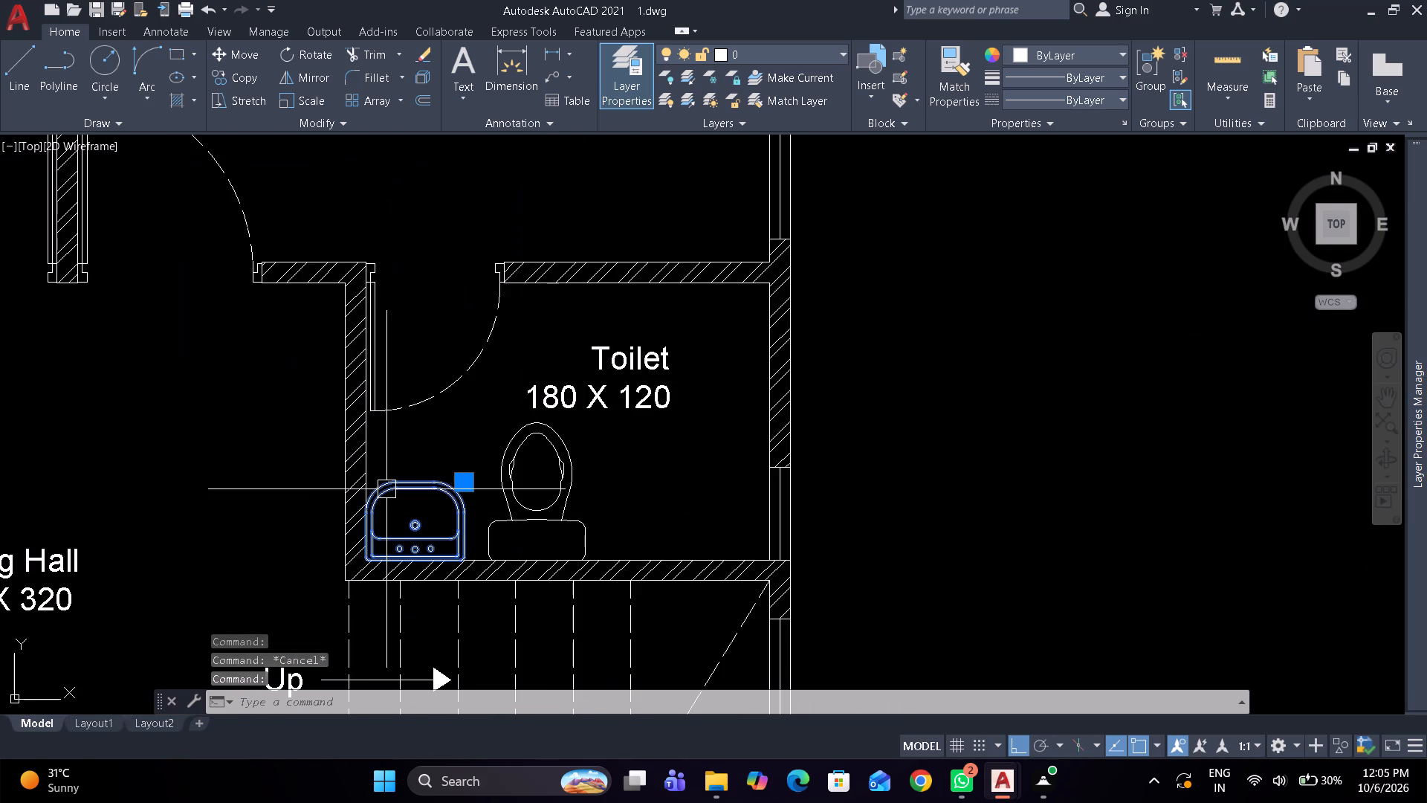
key(c)
key(o)
key(space)
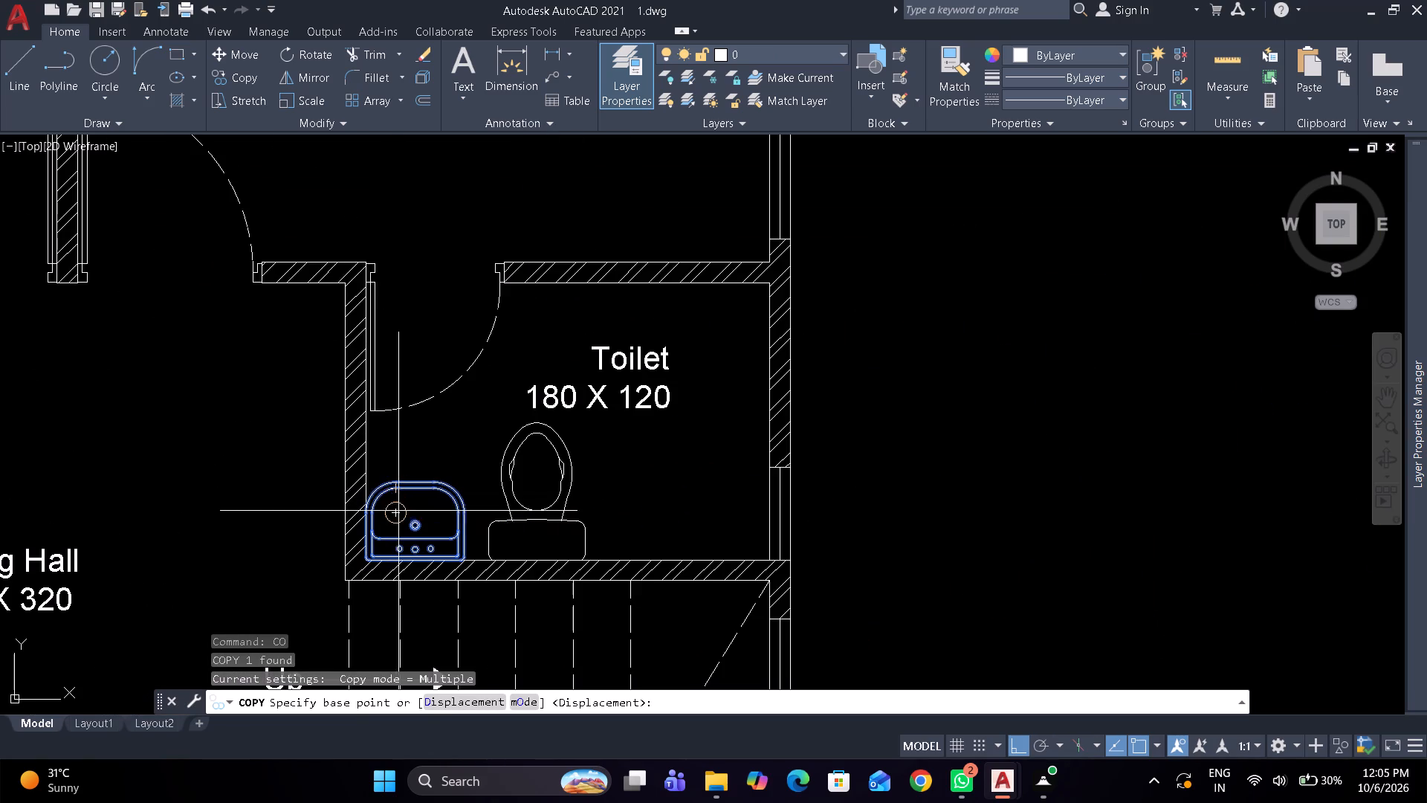
scroll(401, 534, up, 2)
drag(436, 593, 441, 577)
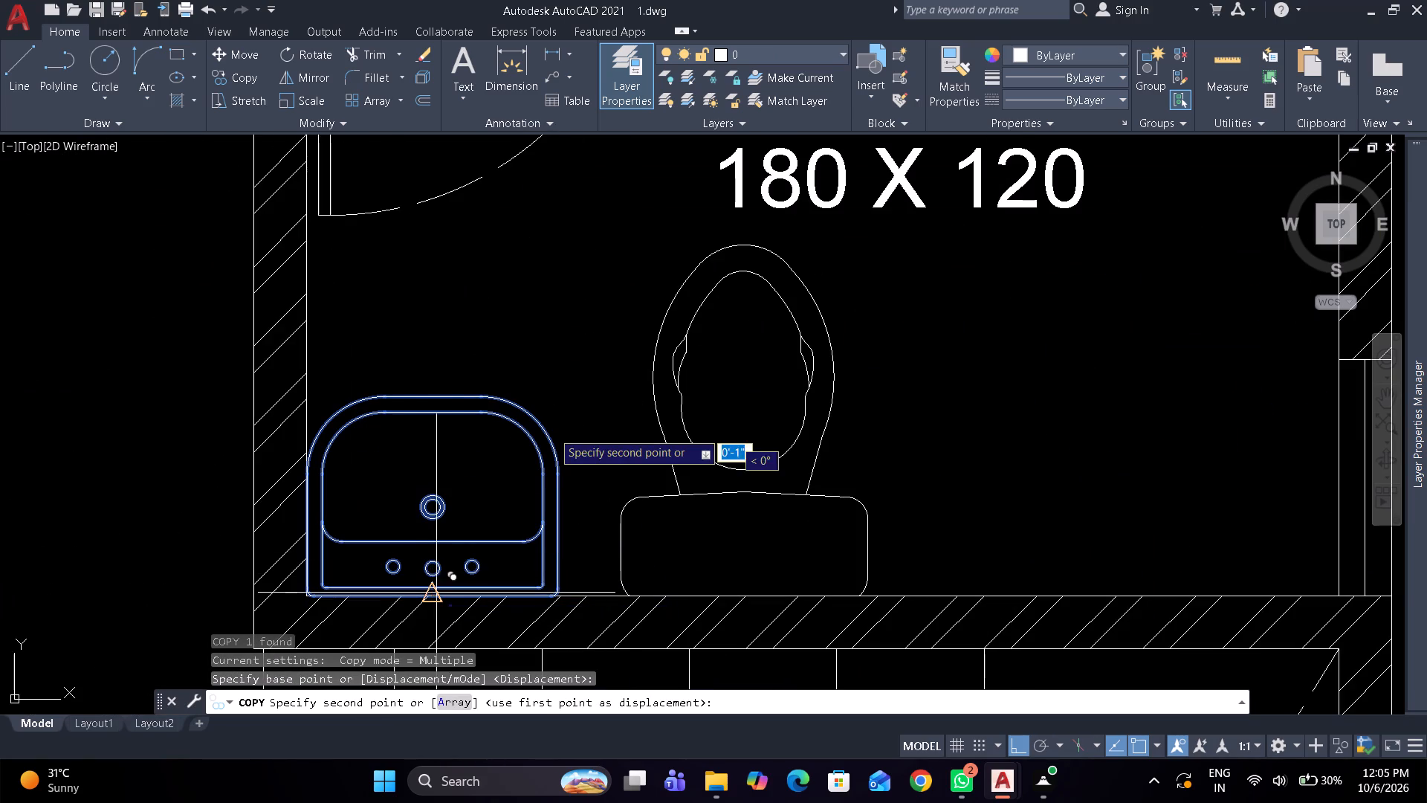
key(F8)
scroll(738, 323, down, 11)
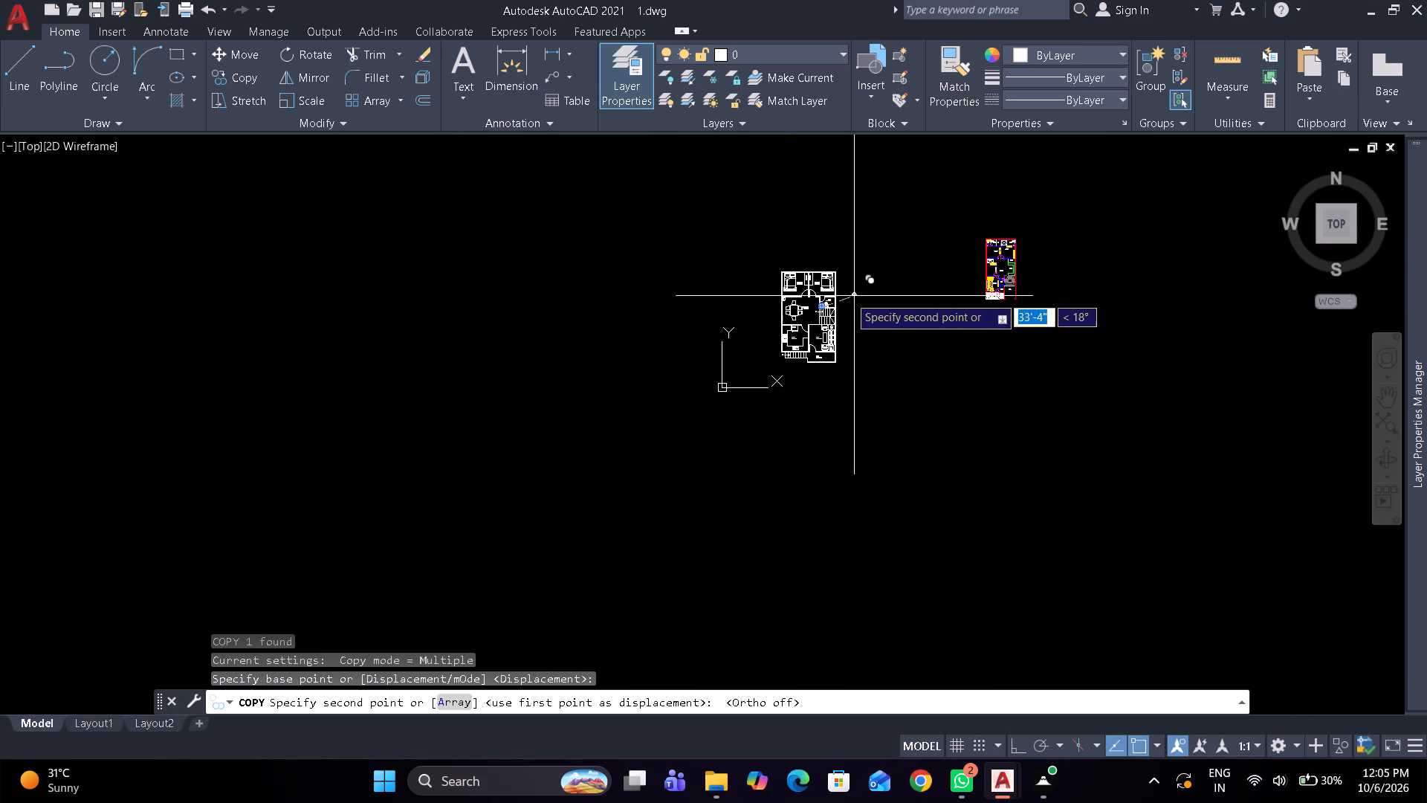
scroll(1049, 262, up, 4)
scroll(819, 197, up, 5)
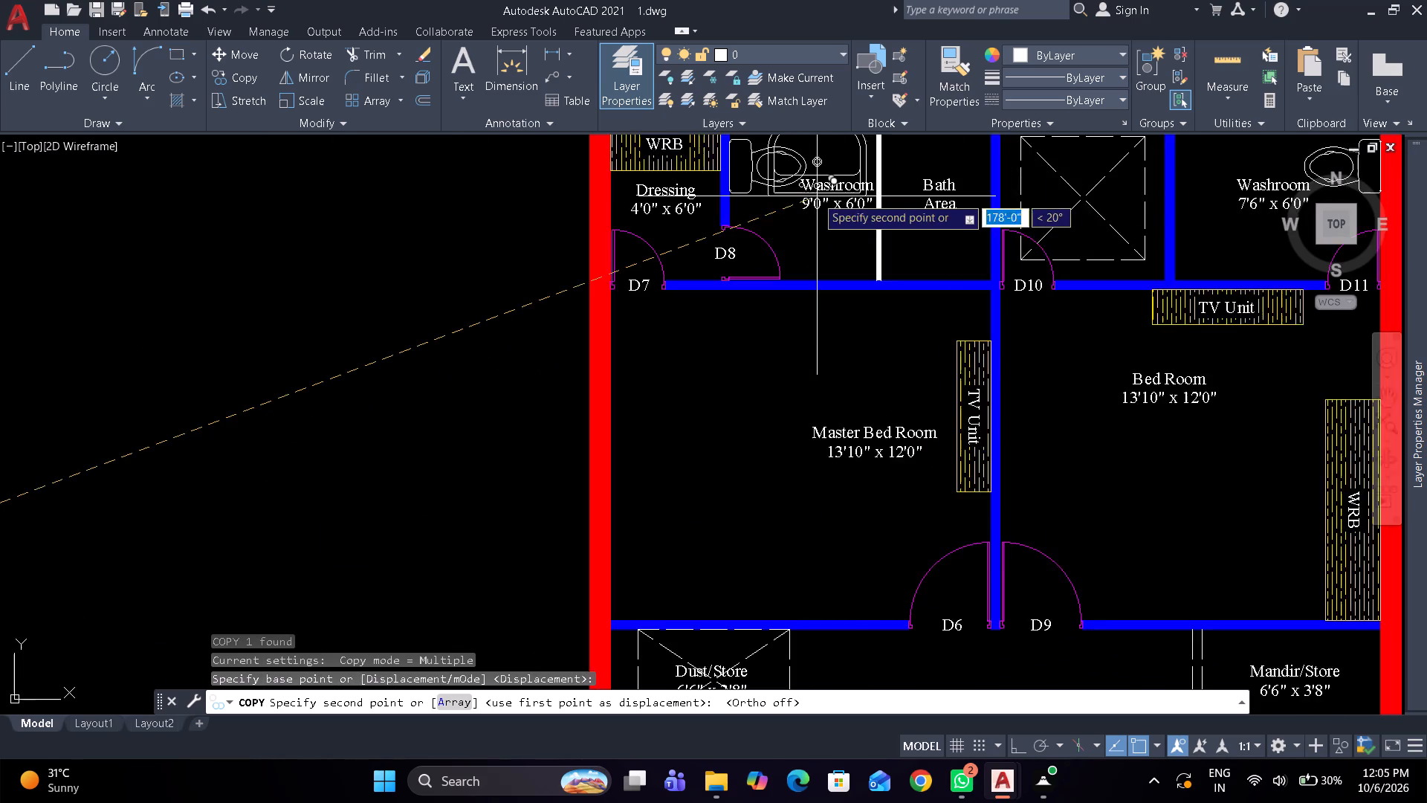
scroll(822, 312, up, 1)
middle_drag(822, 312, 667, 451)
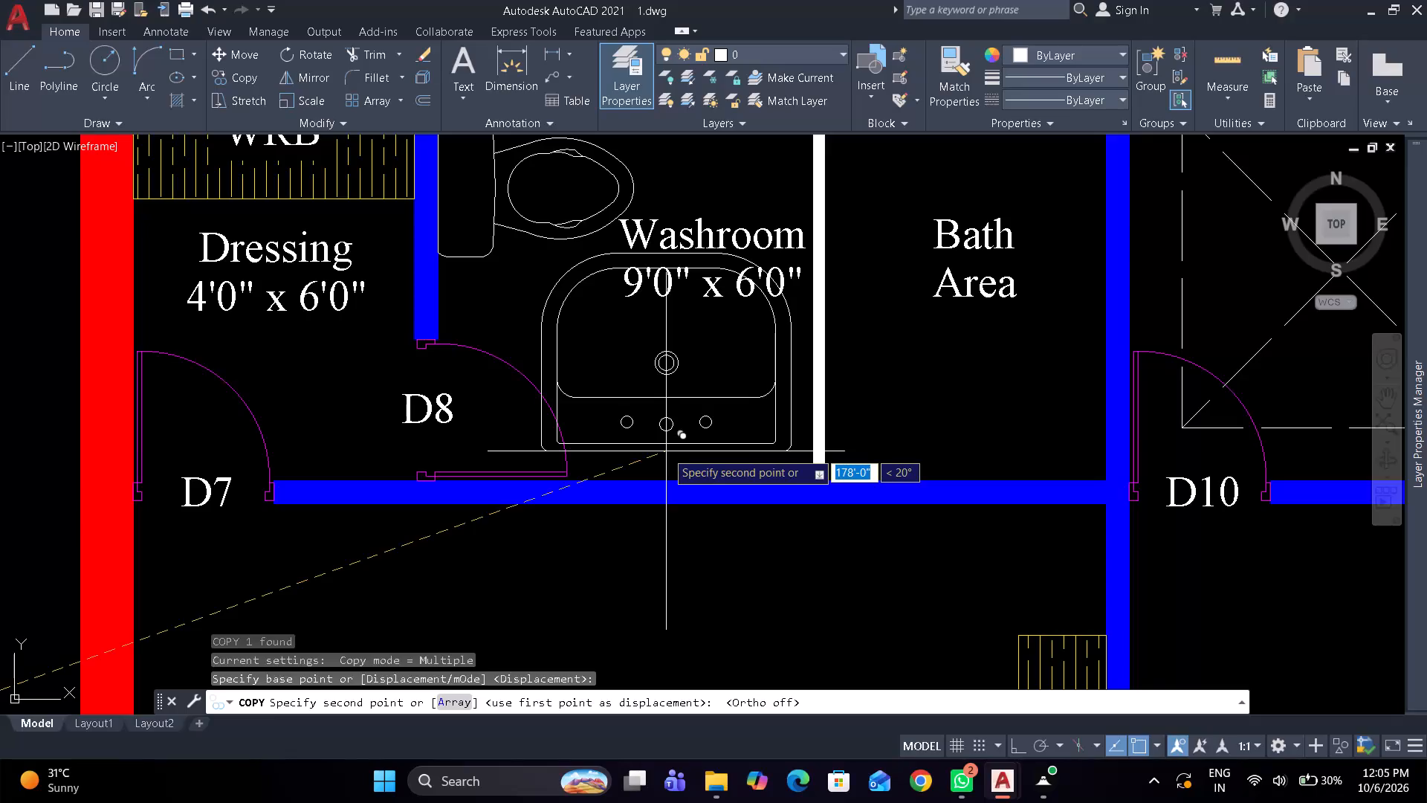
click(695, 476)
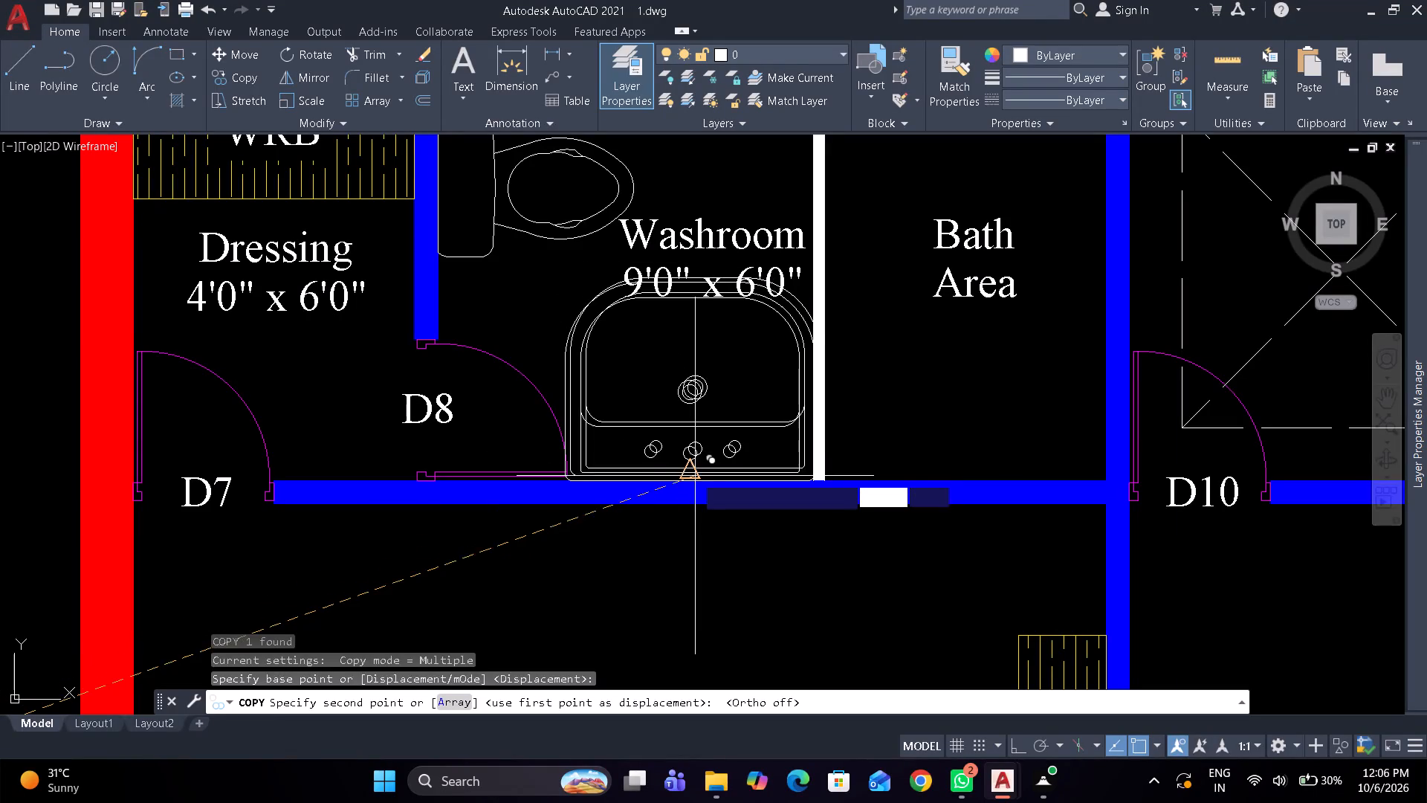
key(space)
Scale down the washbasin in the 9'0" x 6'0" Washroom about the midpoint of its back edge, to well under half size.
click(695, 456)
text(sc)
key(space)
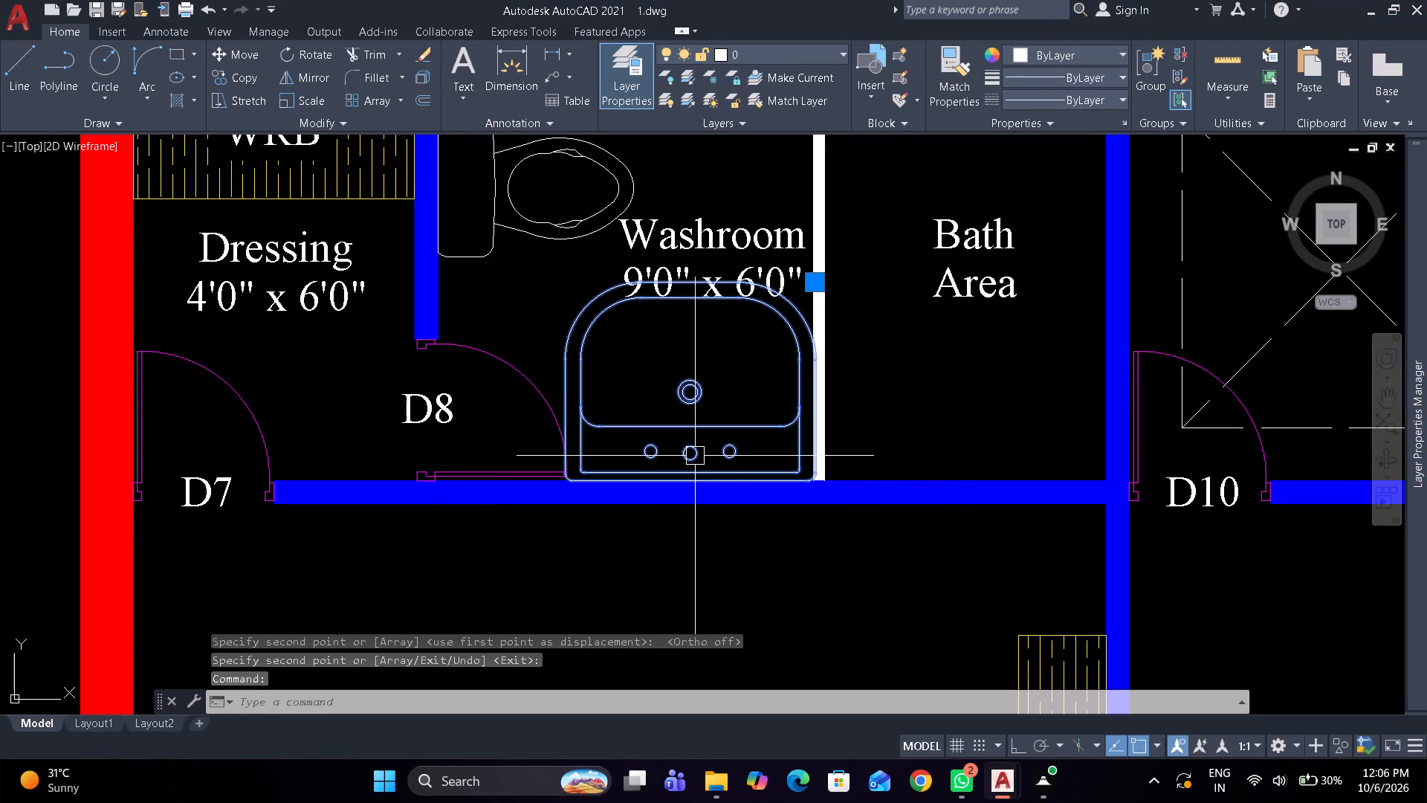
scroll(691, 474, up, 2)
click(691, 485)
scroll(686, 554, down, 1)
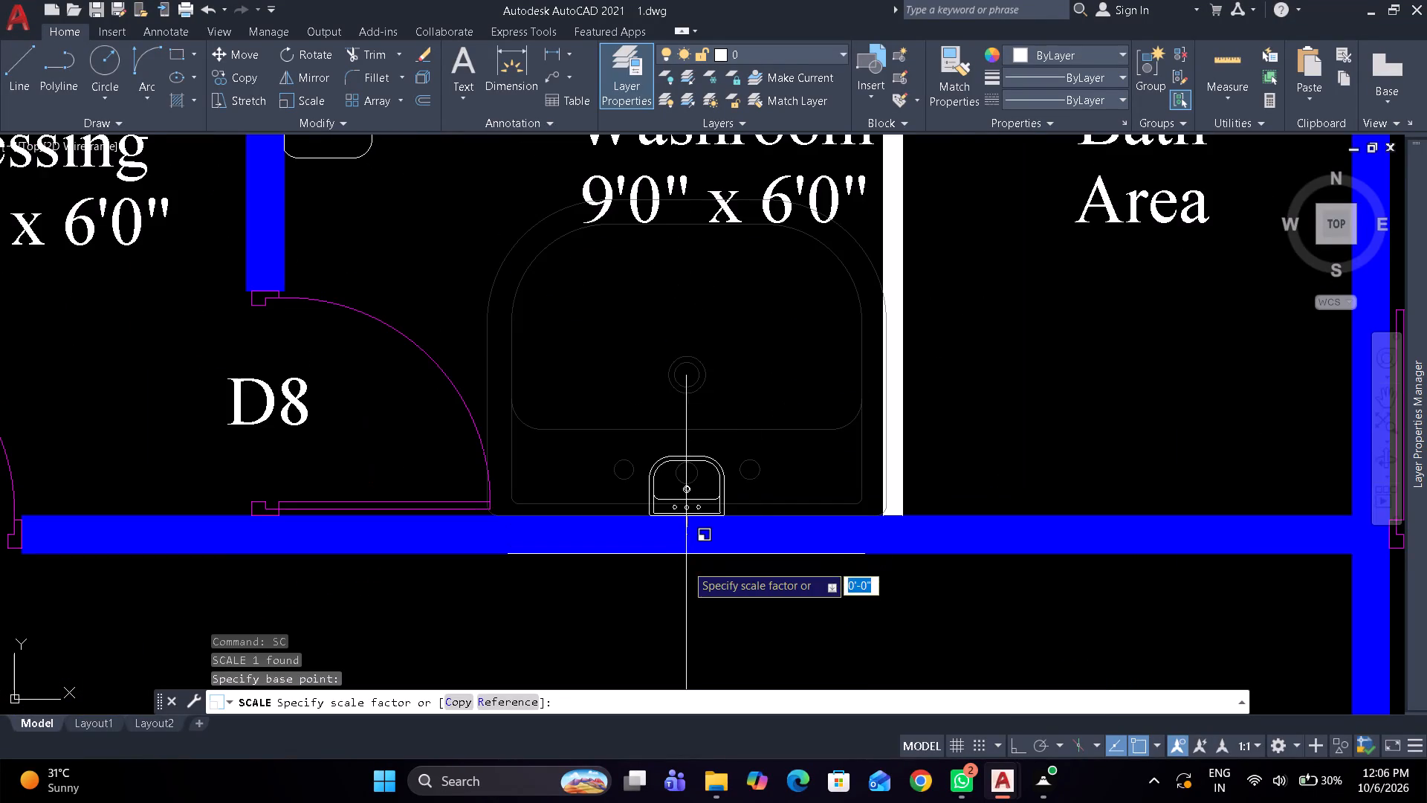
scroll(686, 596, down, 2)
middle_drag(686, 596, 710, 503)
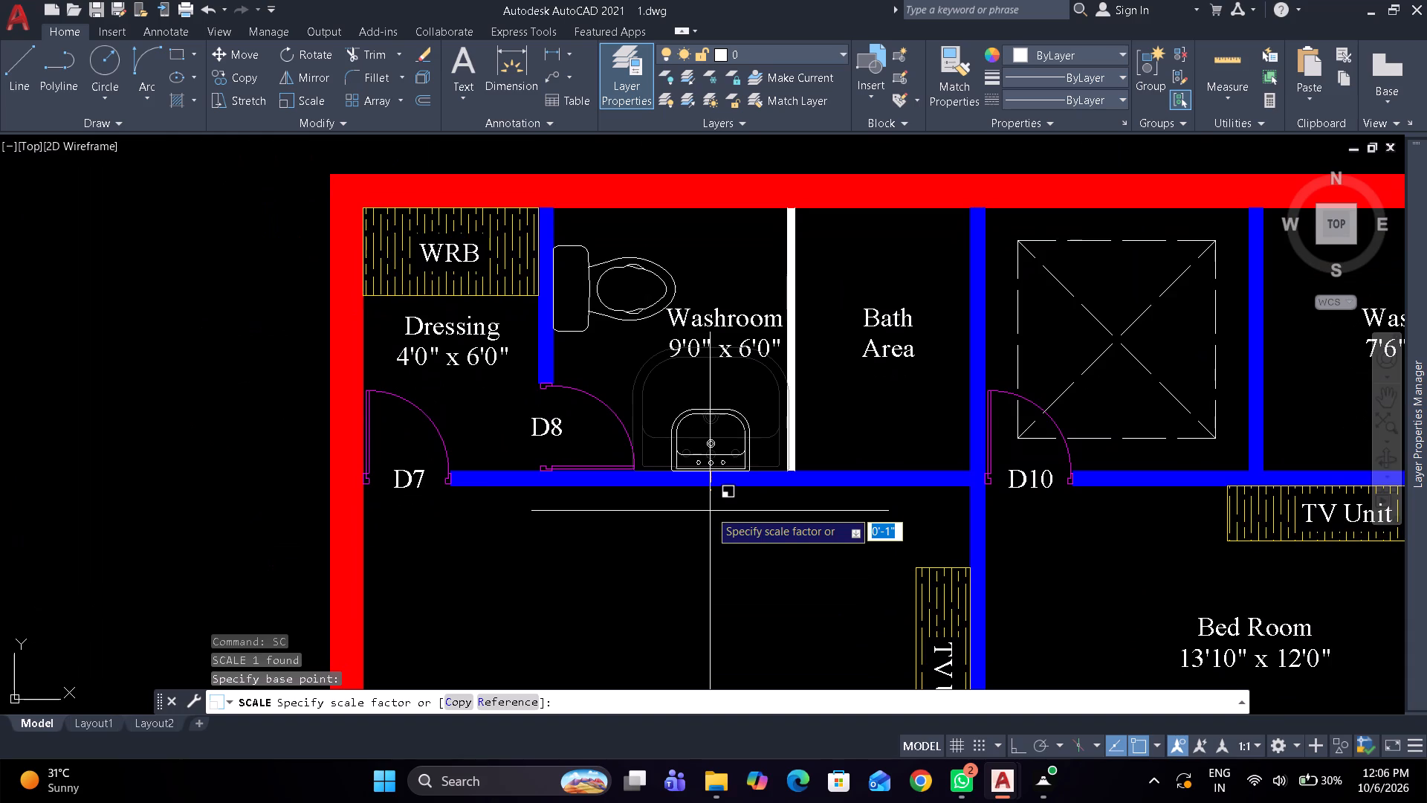
scroll(710, 509, up, 1)
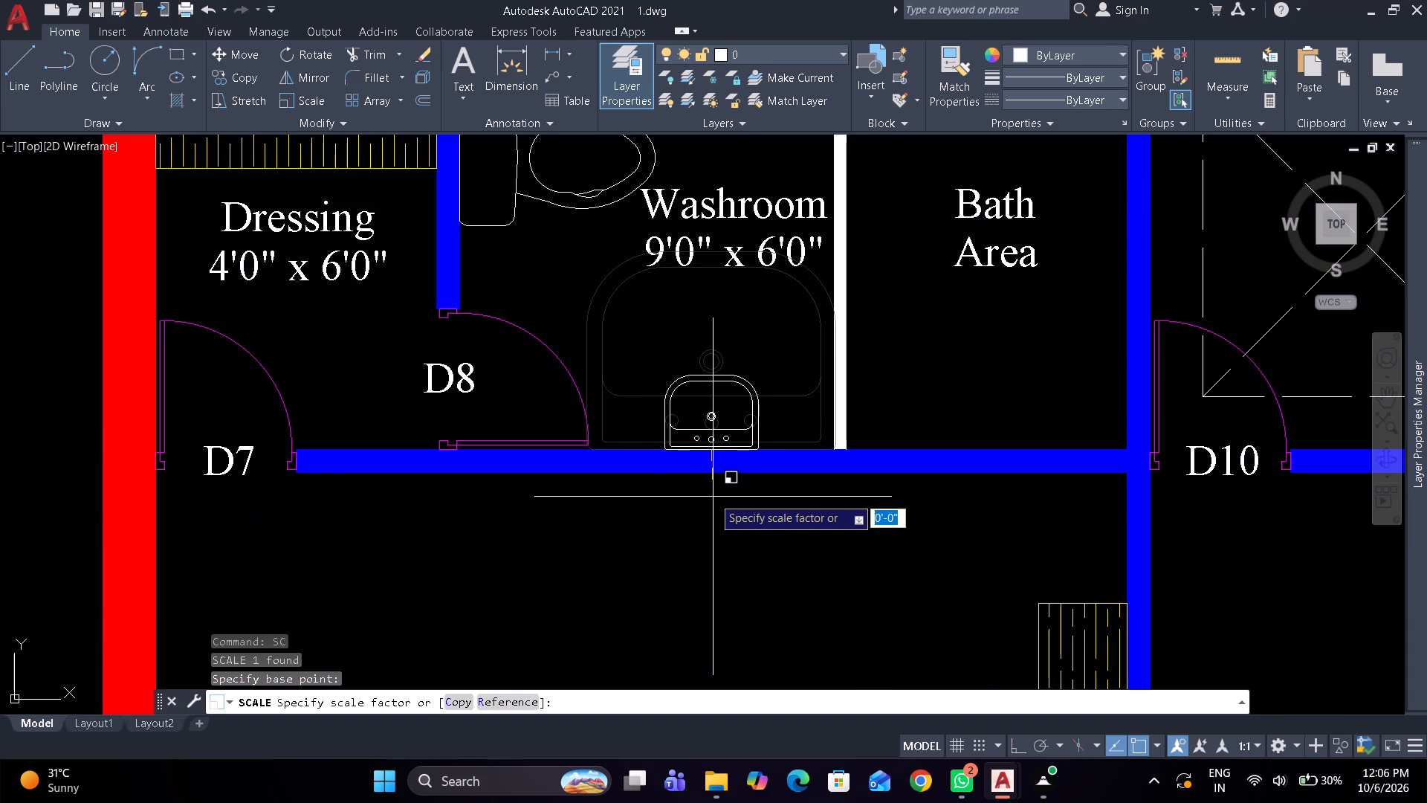
click(713, 499)
Copy the scaled washbasin into the 7'6" x 6'0" Washroom, backed onto the Bed Room wall behind the TV Unit.
click(721, 433)
text(co)
key(space)
scroll(701, 448, up, 3)
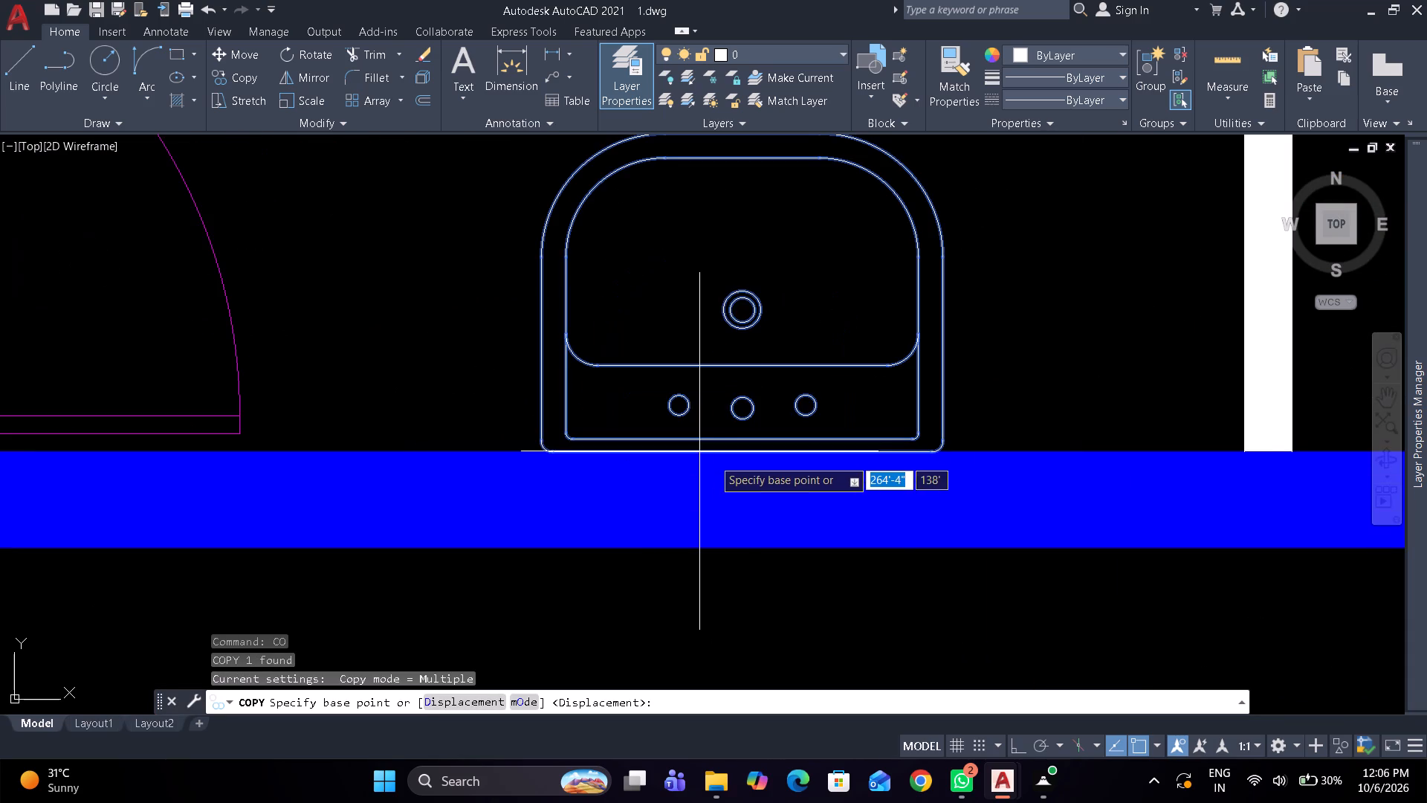
click(737, 454)
scroll(737, 456, down, 1)
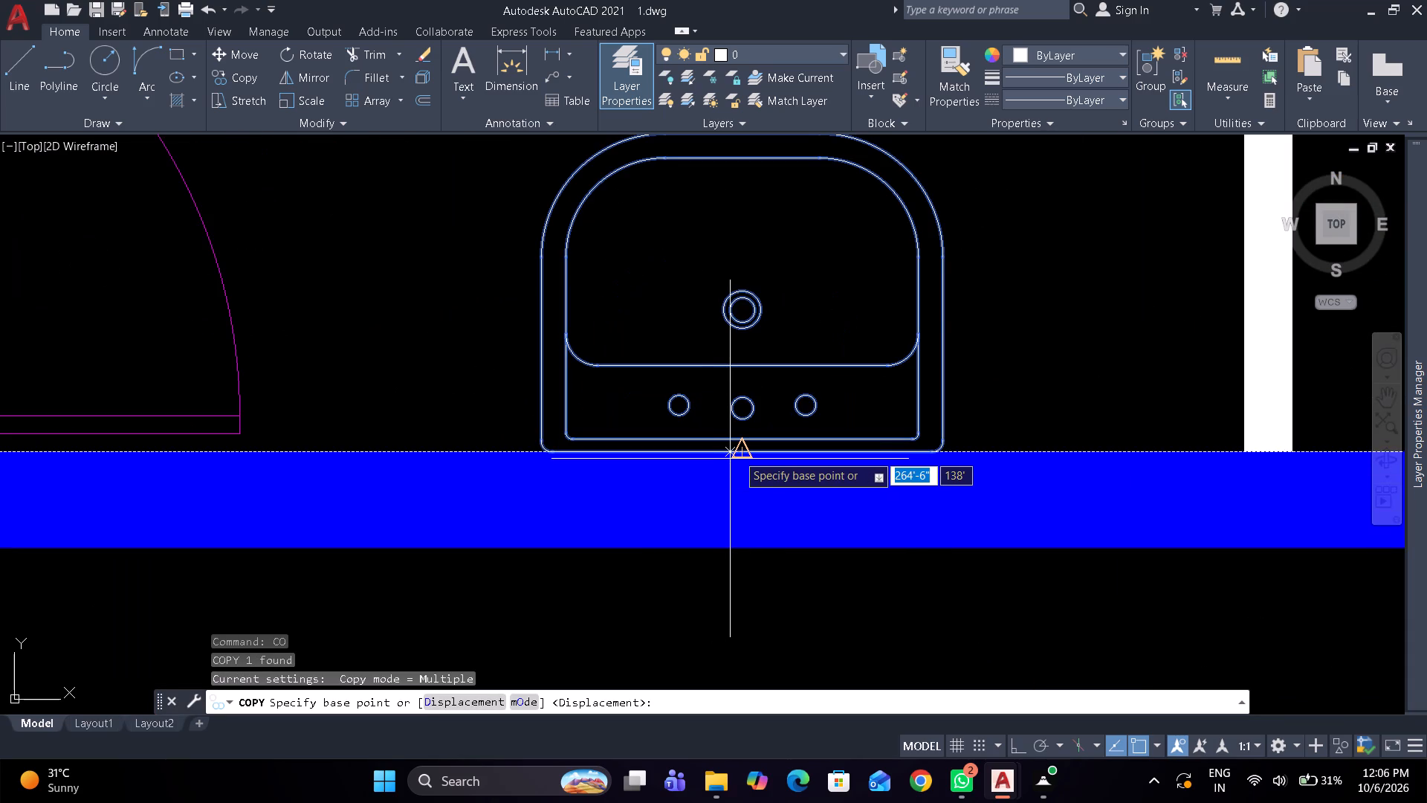
scroll(737, 457, down, 1)
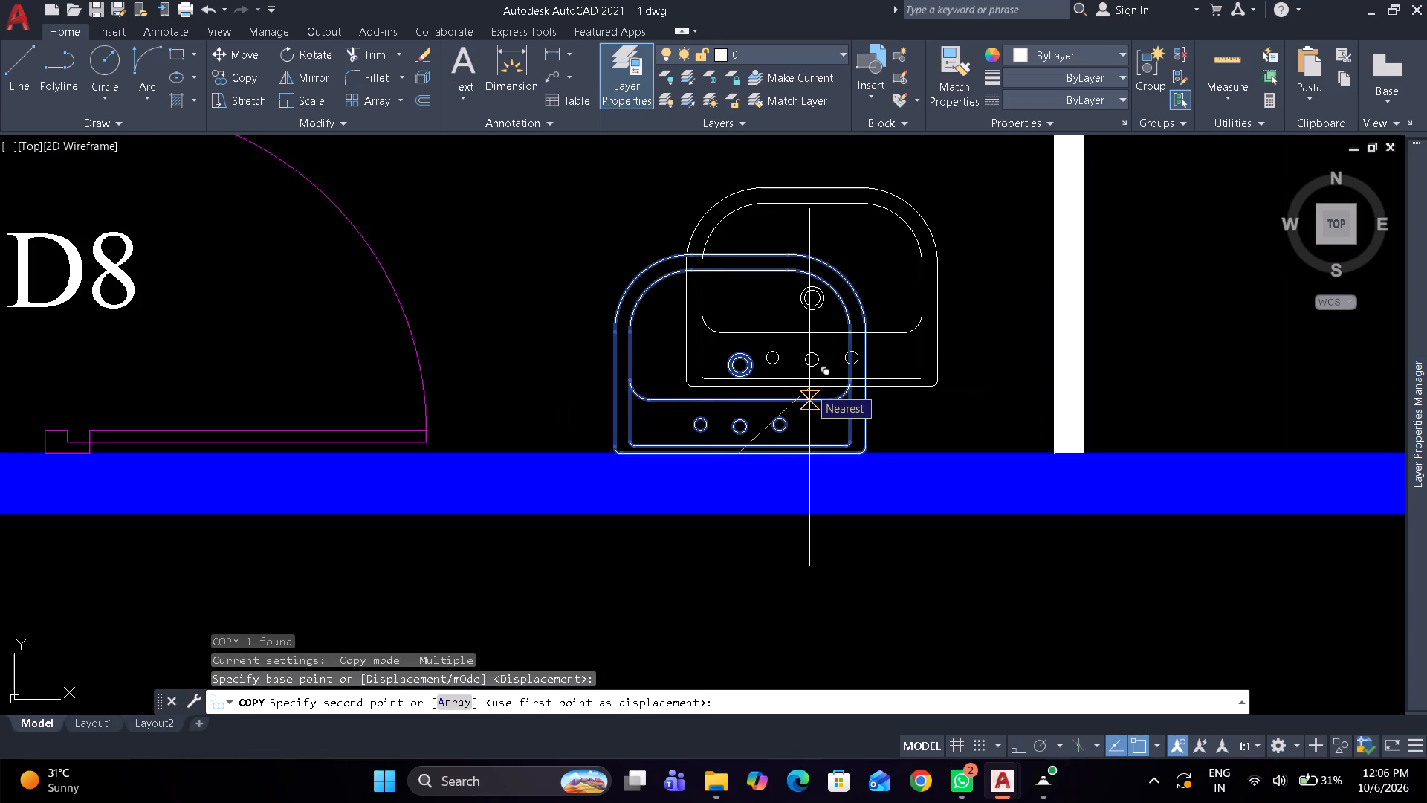
scroll(916, 317, down, 4)
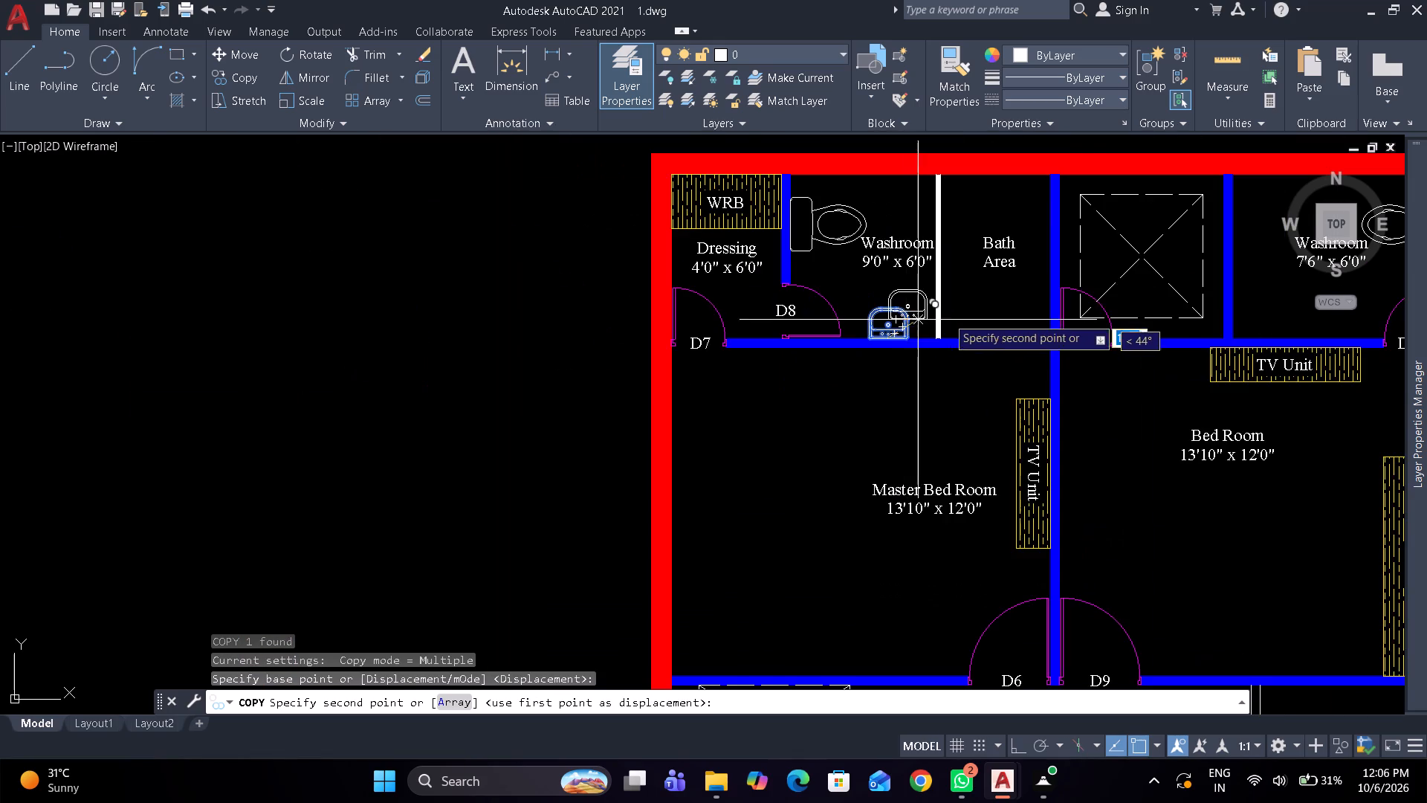
middle_drag(1090, 314, 750, 349)
scroll(972, 351, up, 3)
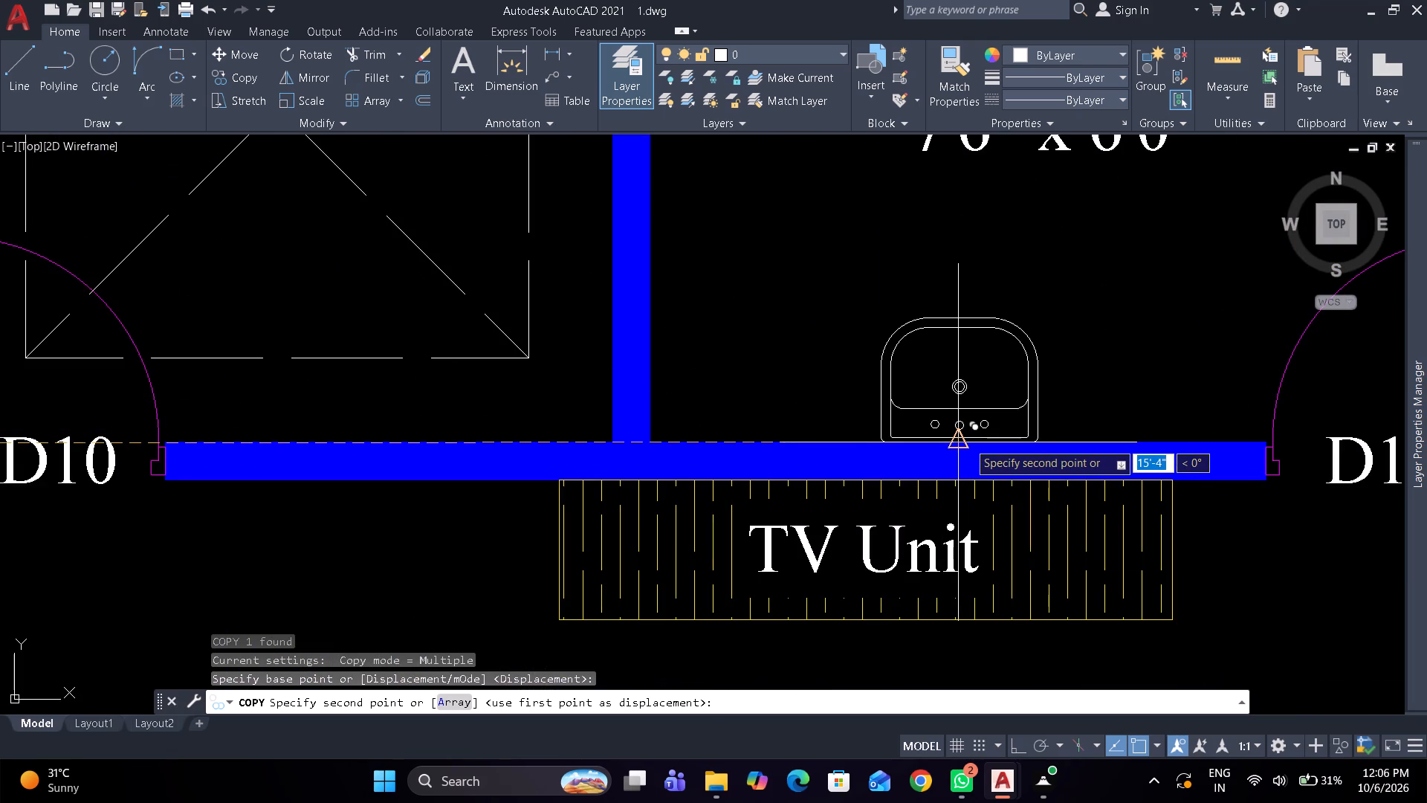
click(968, 442)
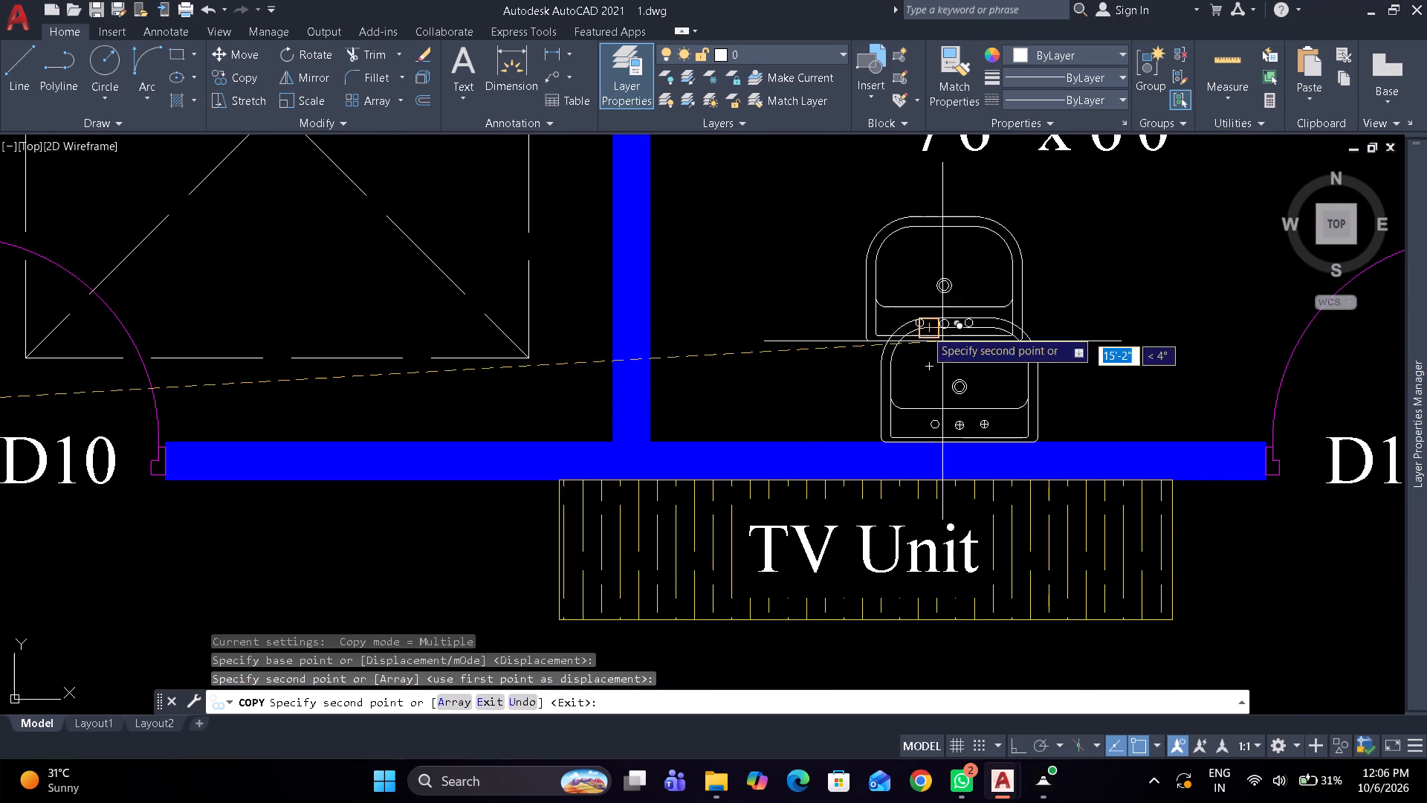
Place another washbasin copy beside the Dust/Store, backed onto the wall above the WRB.
scroll(868, 291, down, 4)
scroll(621, 577, up, 1)
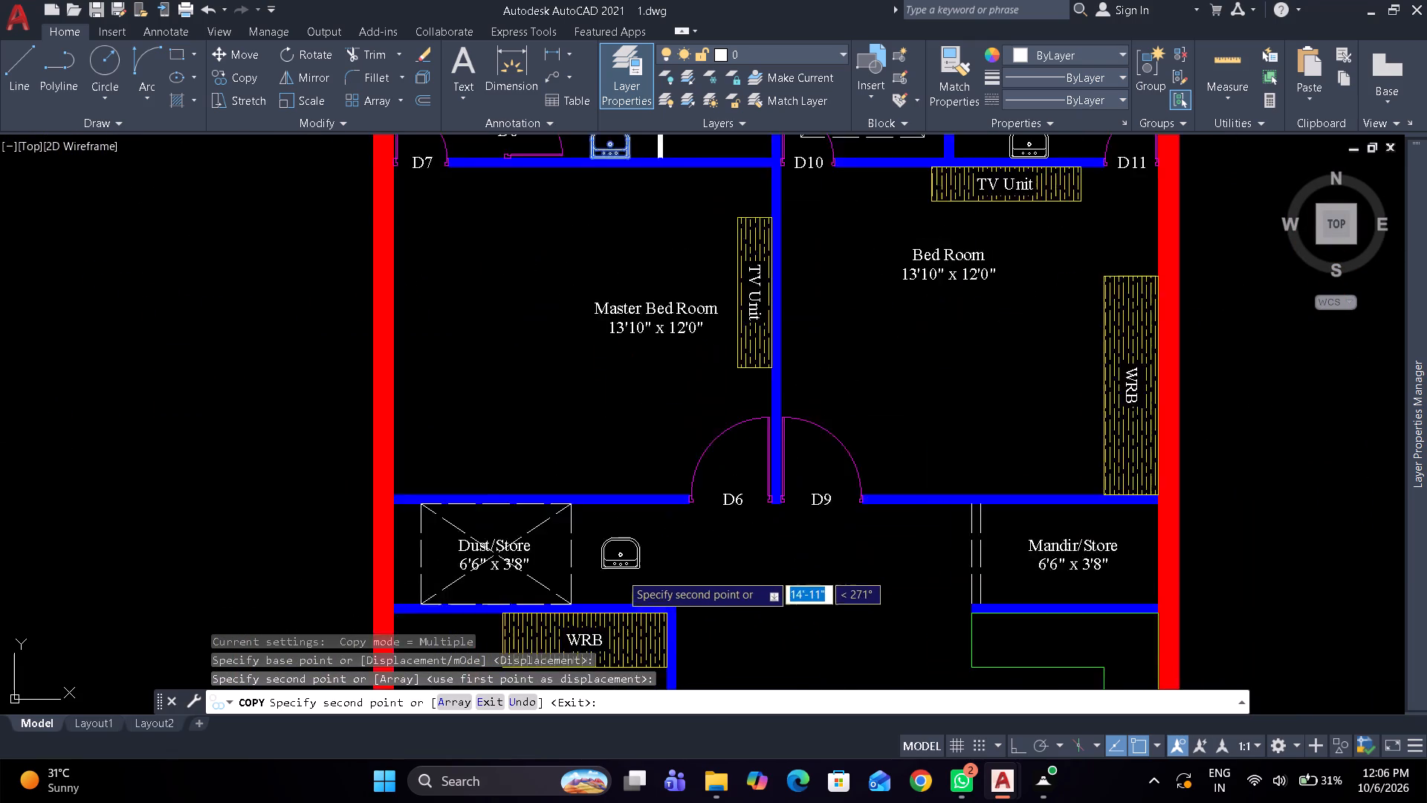
scroll(621, 578, up, 2)
middle_drag(620, 566, 674, 383)
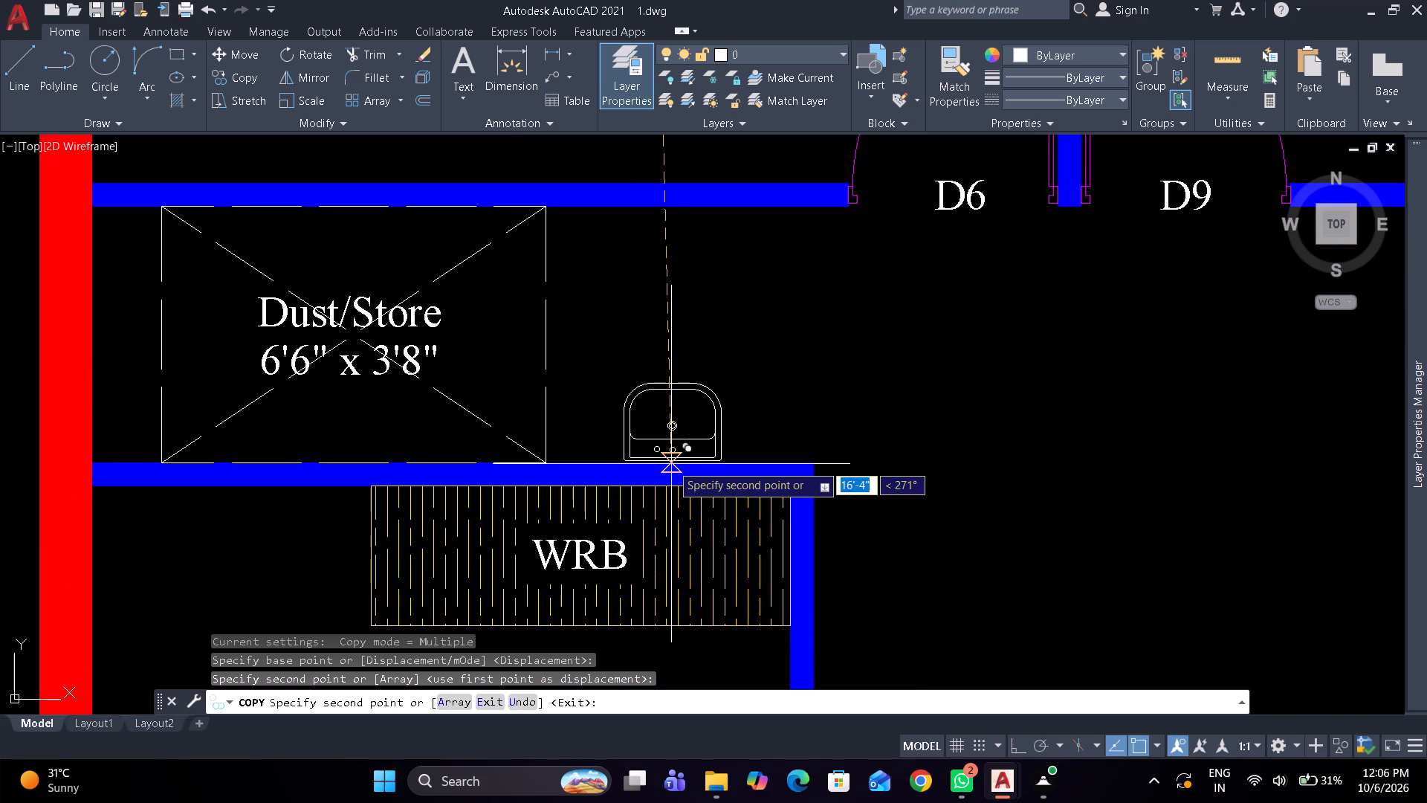
drag(681, 462, 684, 454)
Place a further washbasin copy in the 5'0" x 6'6" Washroom, above its label and beside door D3, and finish copying.
scroll(743, 264, down, 3)
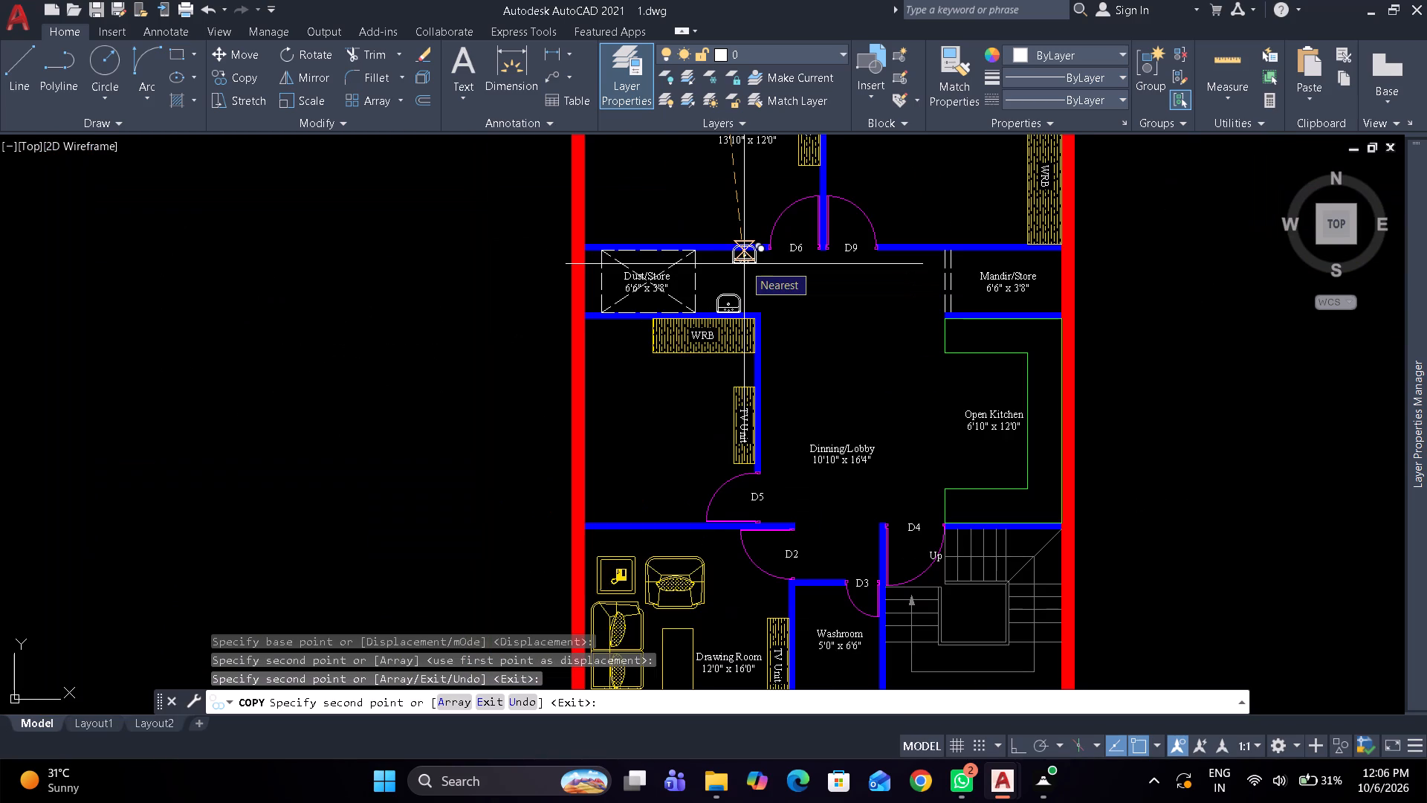
scroll(744, 264, down, 1)
scroll(788, 484, up, 3)
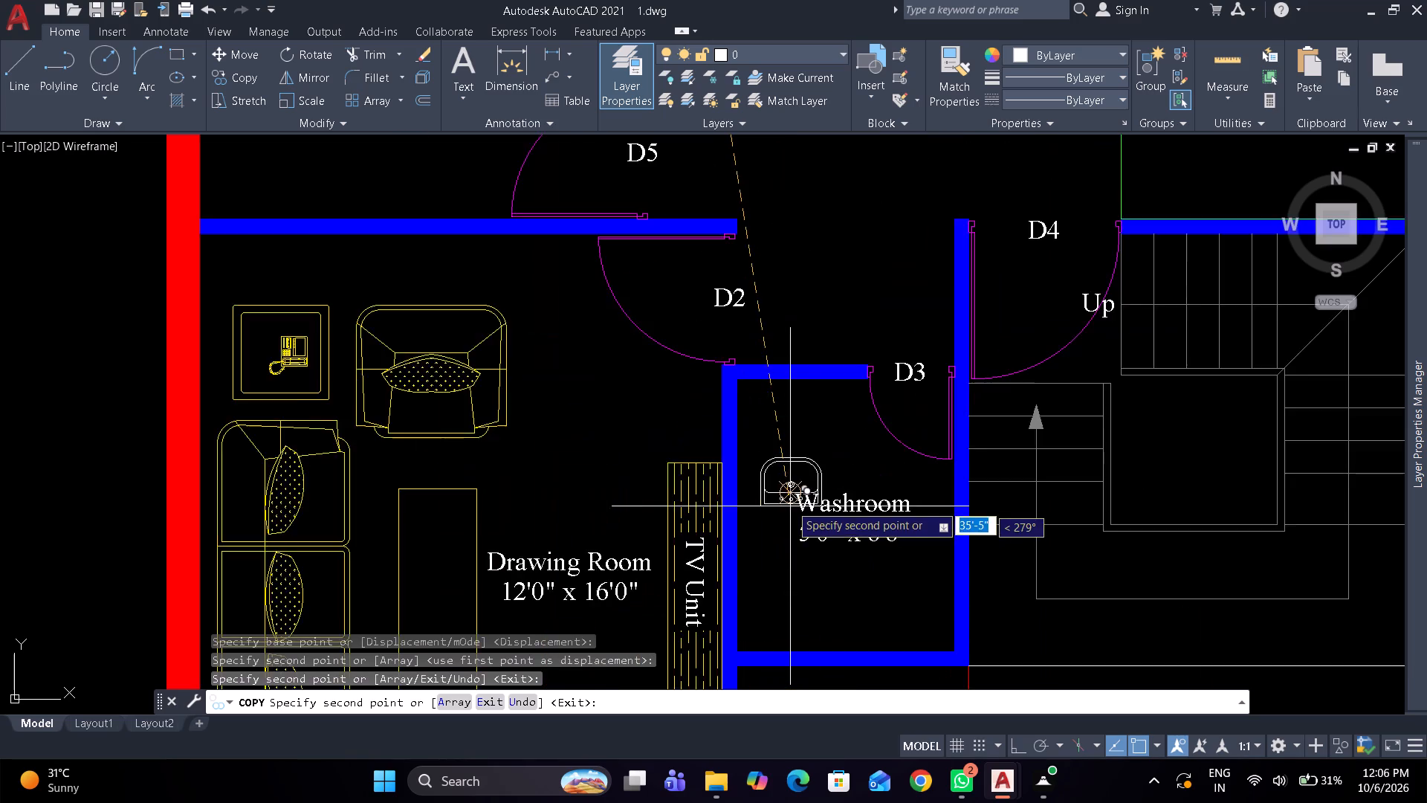
scroll(789, 500, up, 1)
click(803, 434)
key(space)
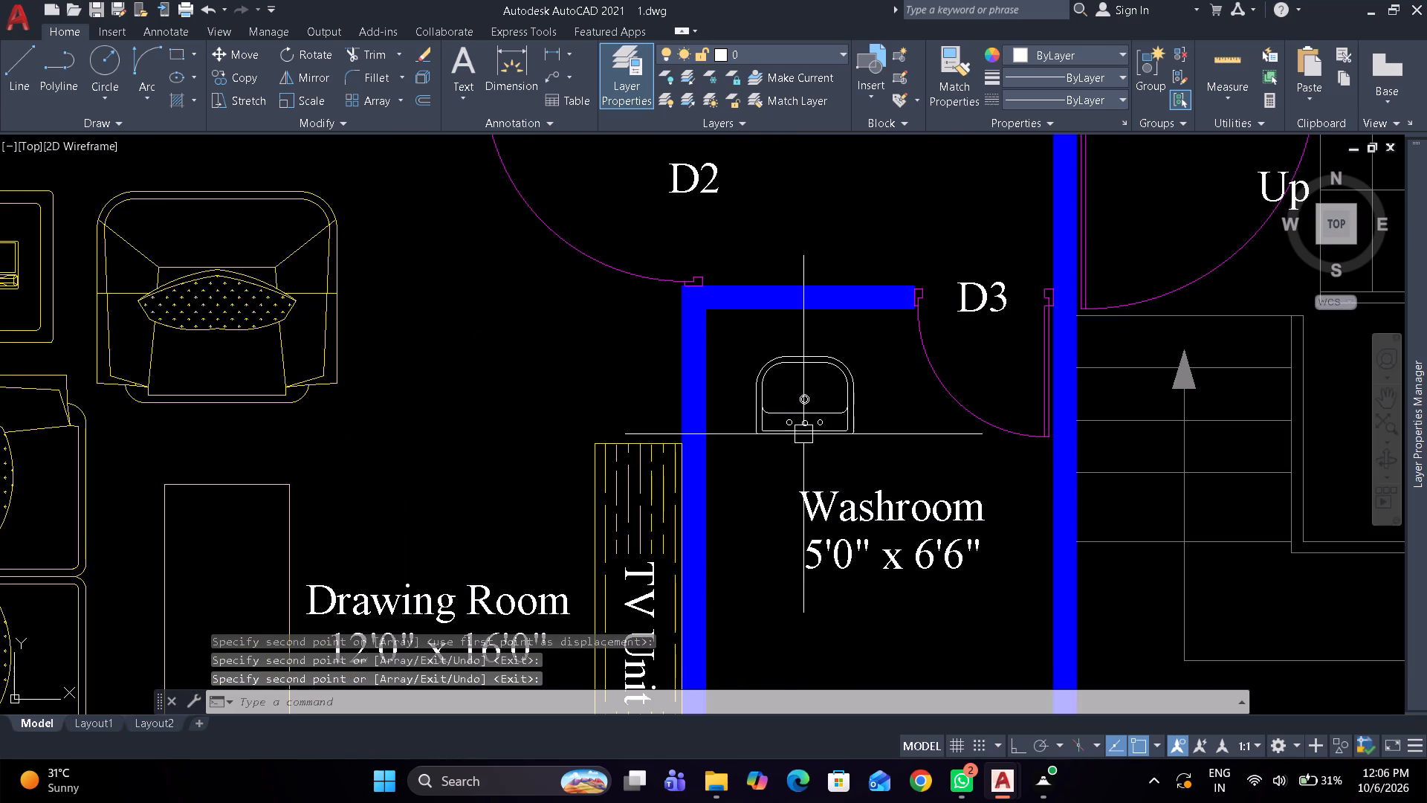
Rotate the washbasin in the 5'0" x 6'6" Washroom 90° clockwise with Ortho on, so its back faces the Drawing Room wall.
click(803, 424)
text(ro)
key(space)
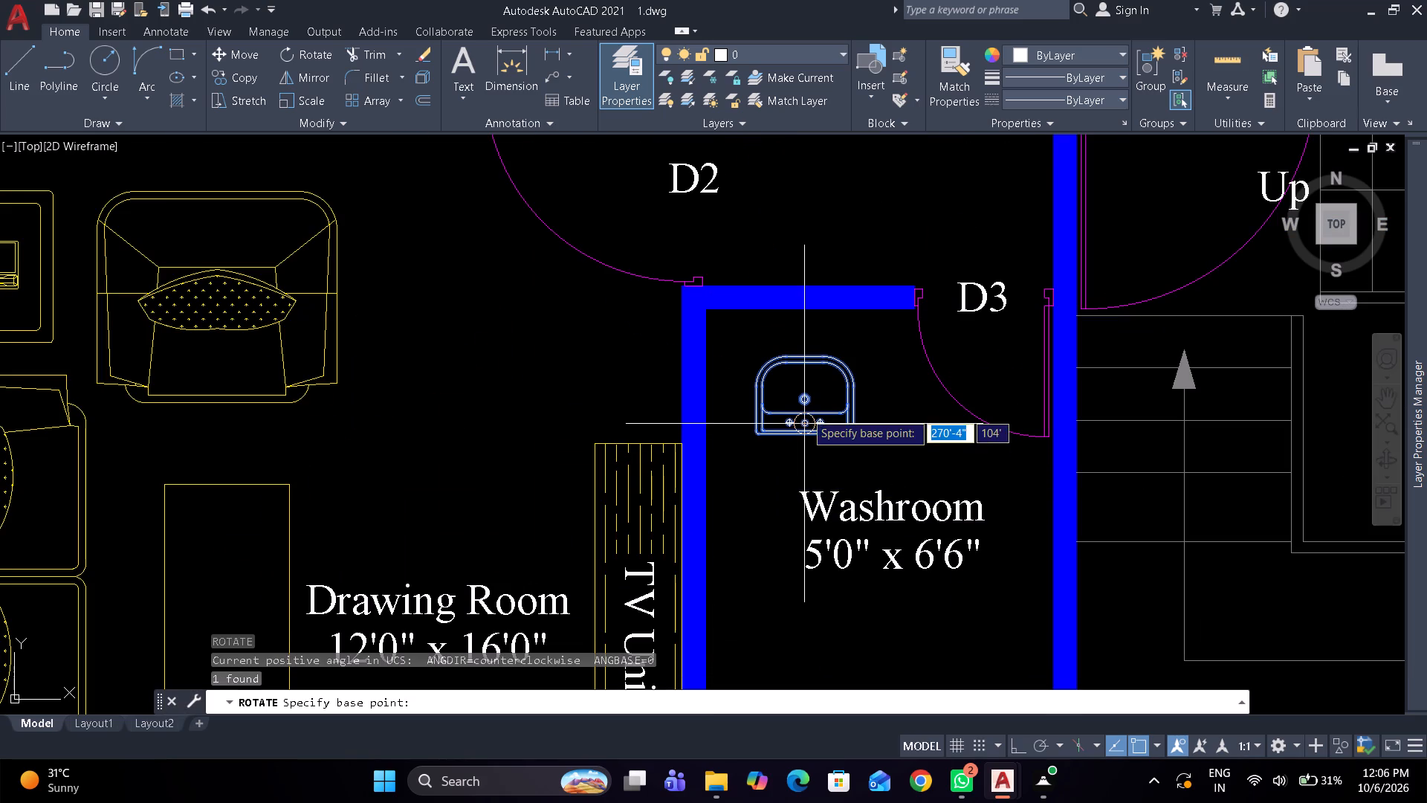
click(805, 404)
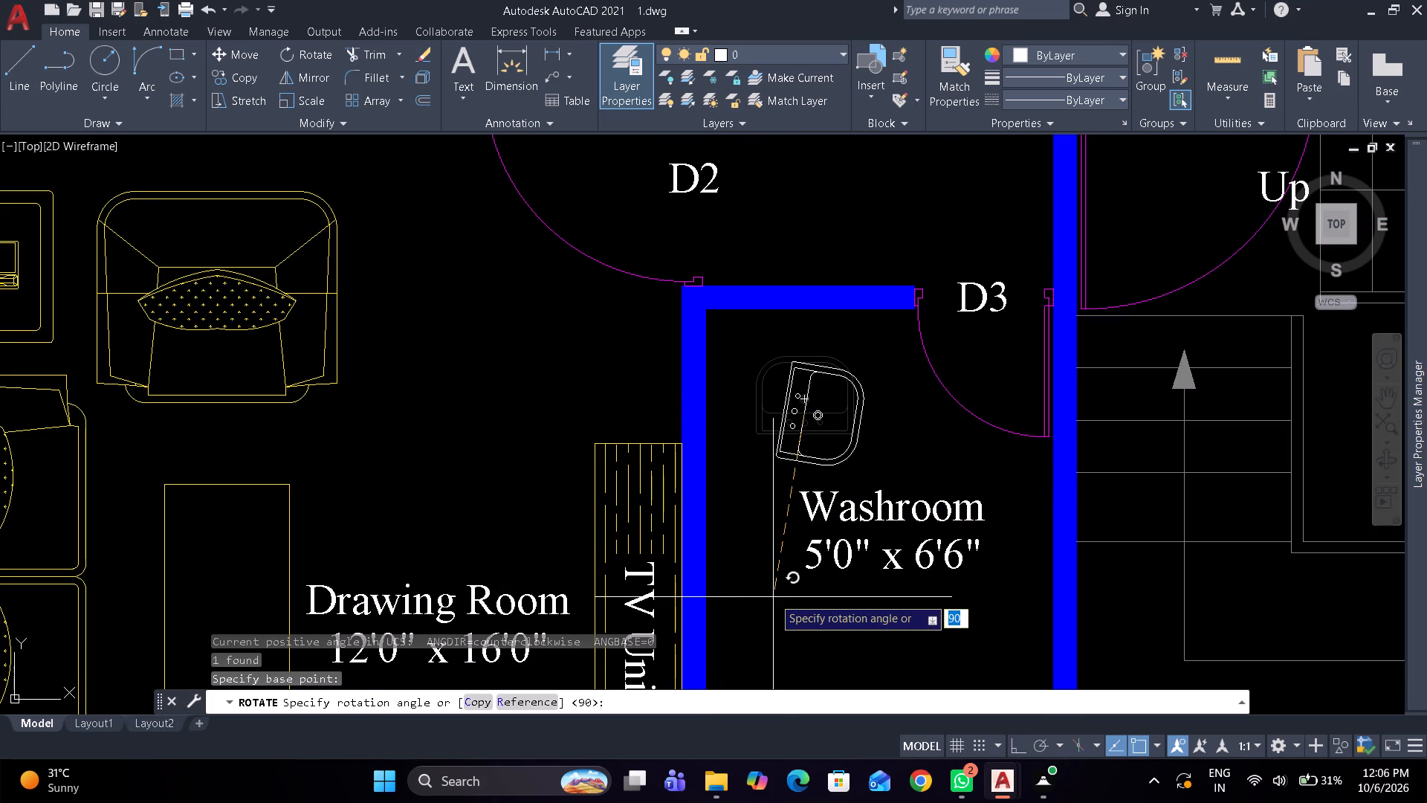
key(F8)
click(785, 609)
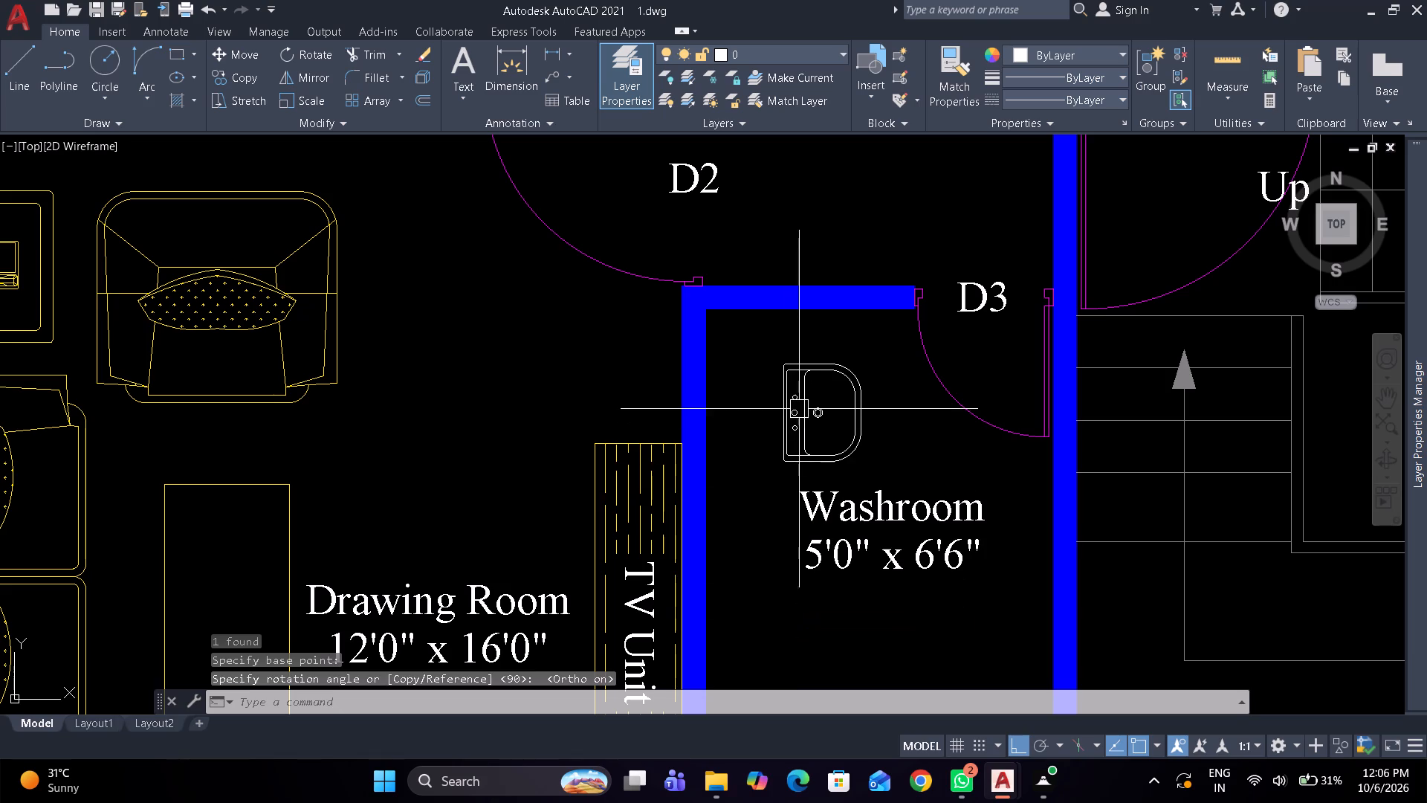
Move the rotated washbasin horizontally so its back edge sits against the Drawing Room wall.
click(799, 404)
key(m)
key(space)
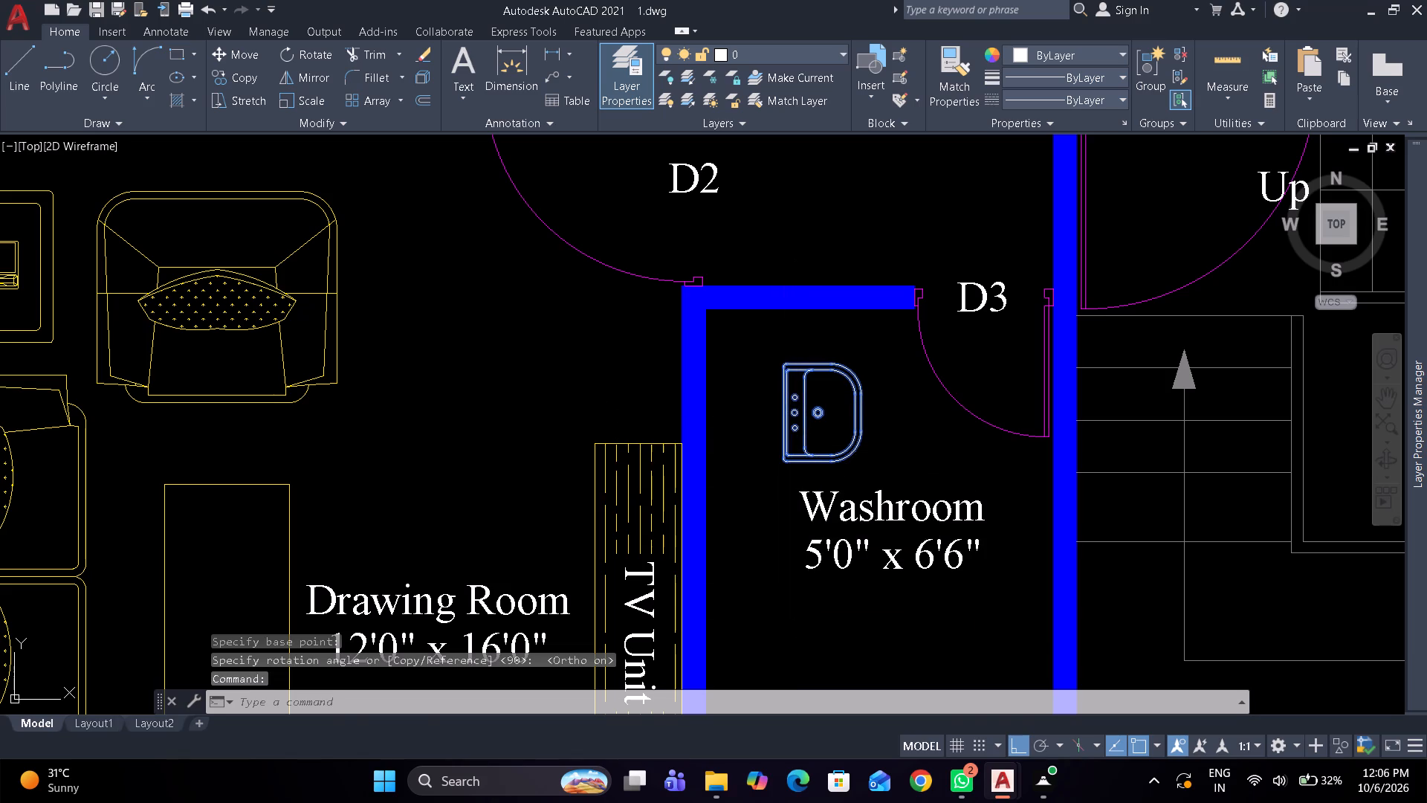
scroll(776, 413, up, 2)
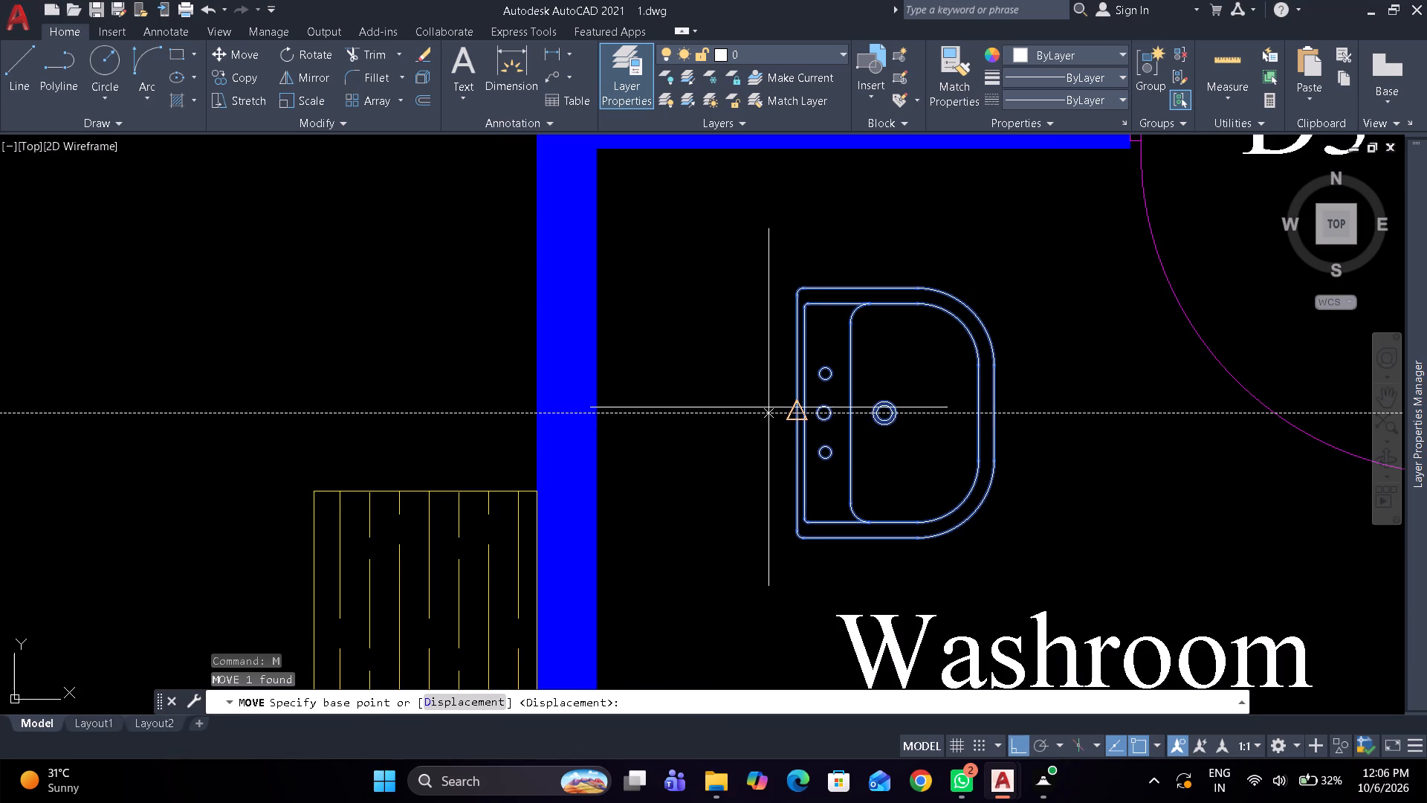
click(787, 413)
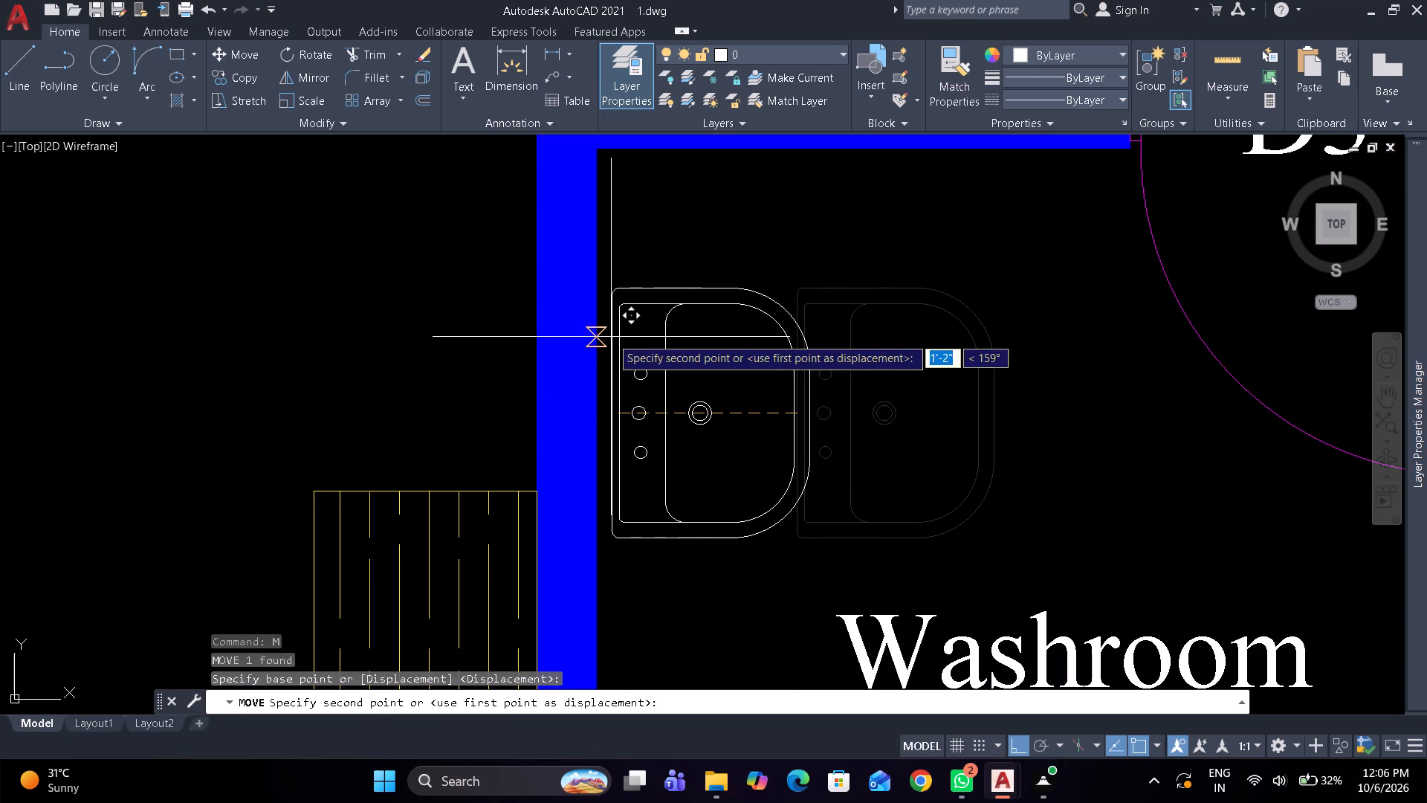
click(606, 344)
Copy the WC from the 9'0" x 6'0" Washroom into the 5'0" x 6'6" Washroom, its tank against the Drawing Room wall below the washbasin.
scroll(694, 280, down, 3)
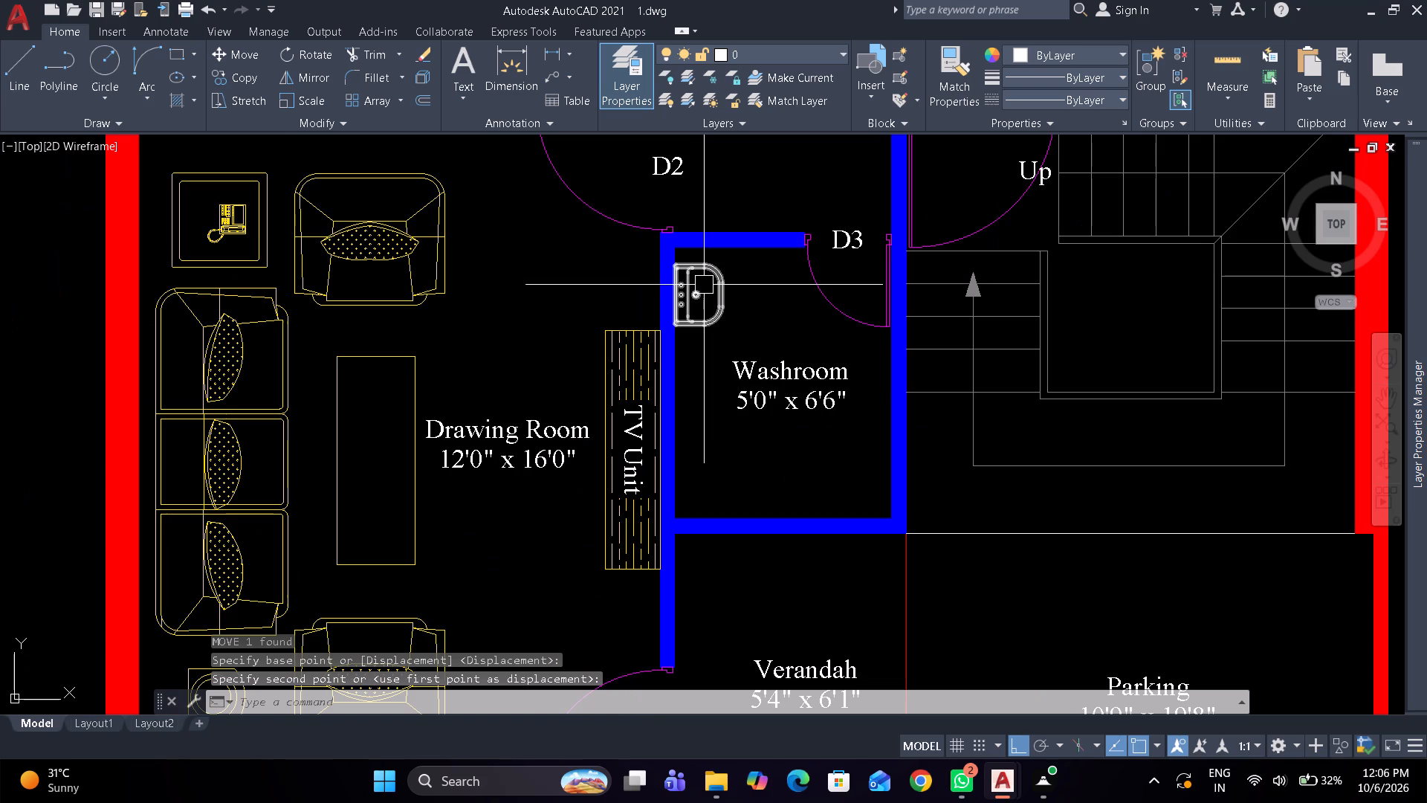
scroll(738, 280, down, 3)
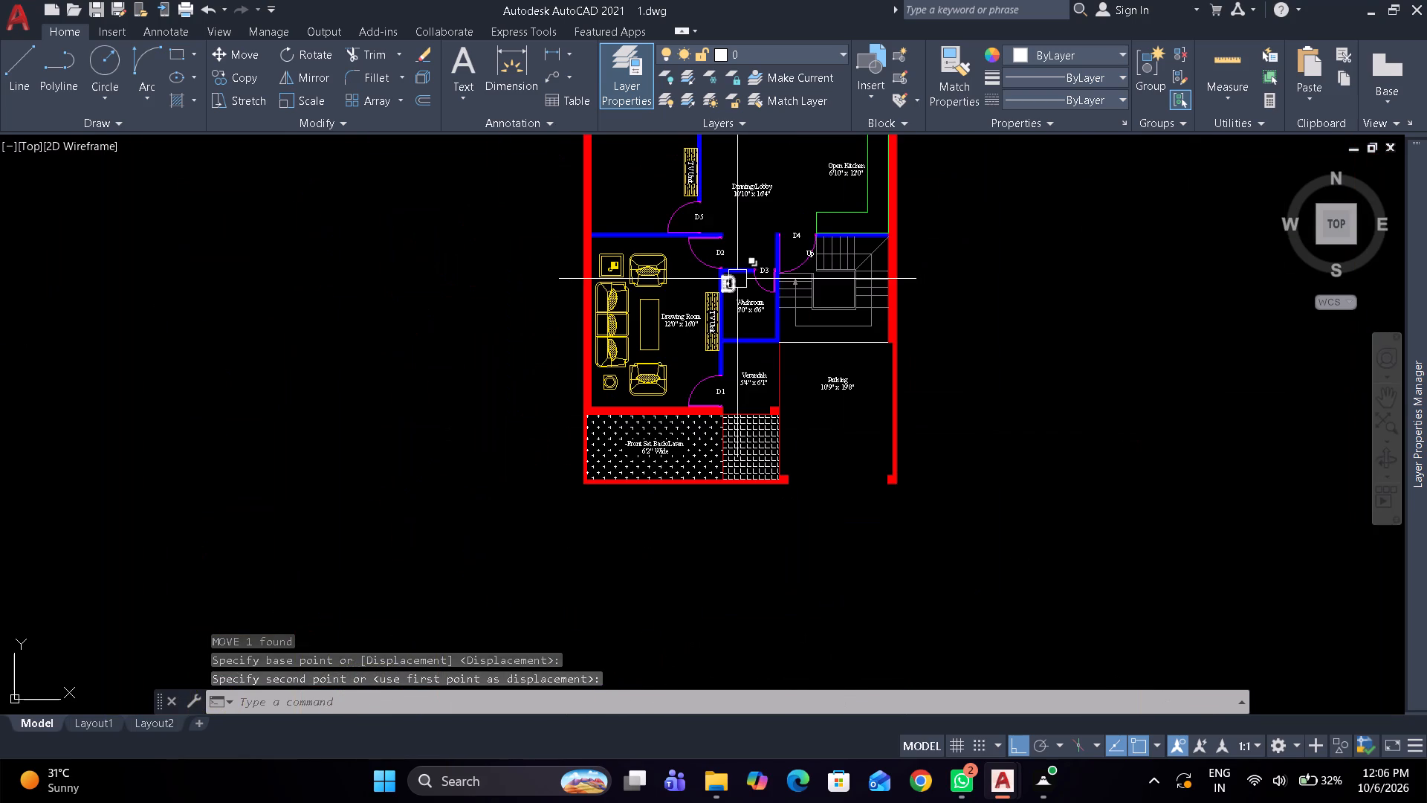
middle_drag(737, 279, 746, 386)
middle_drag(699, 181, 711, 355)
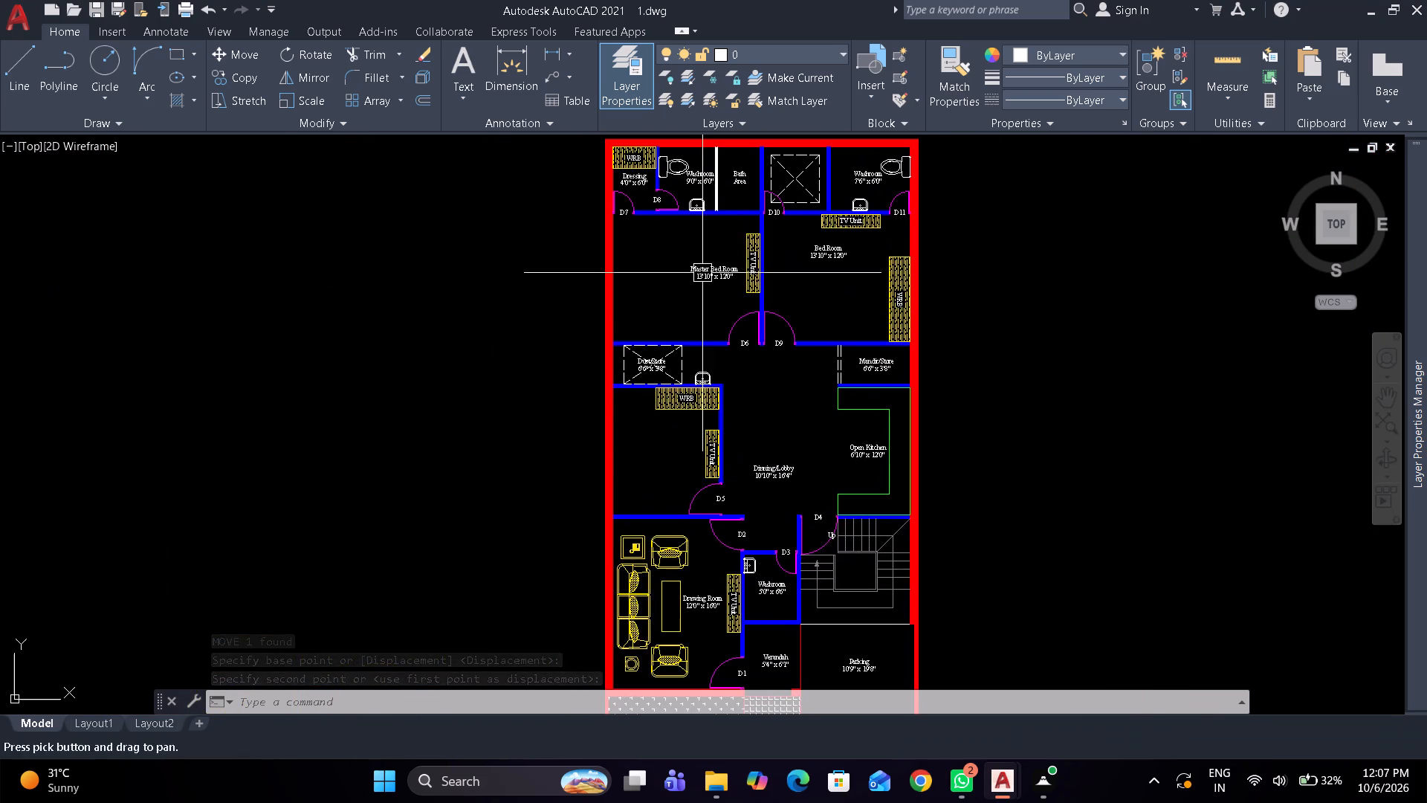
scroll(692, 207, up, 2)
middle_drag(679, 177, 712, 418)
scroll(698, 387, up, 1)
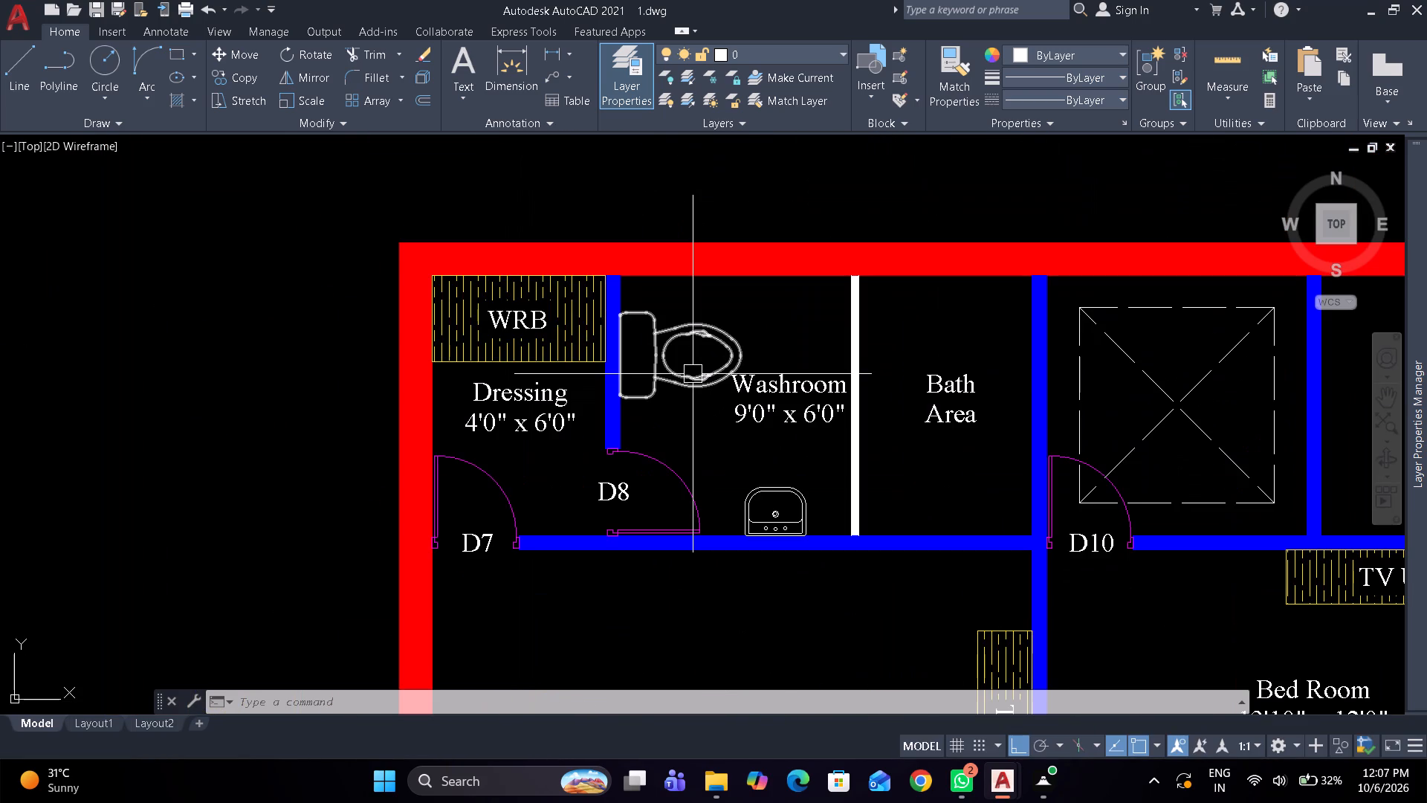
click(693, 373)
text(co)
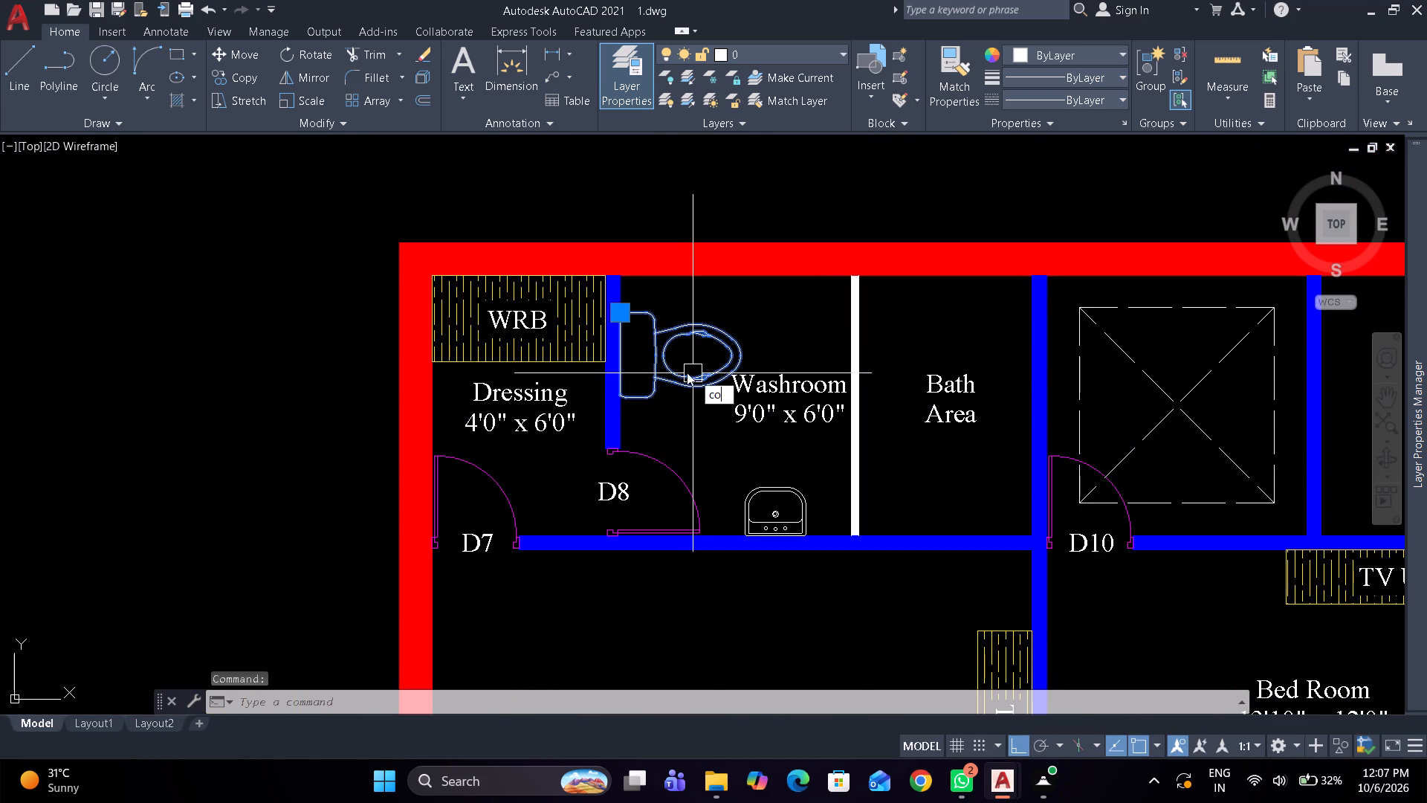
key(space)
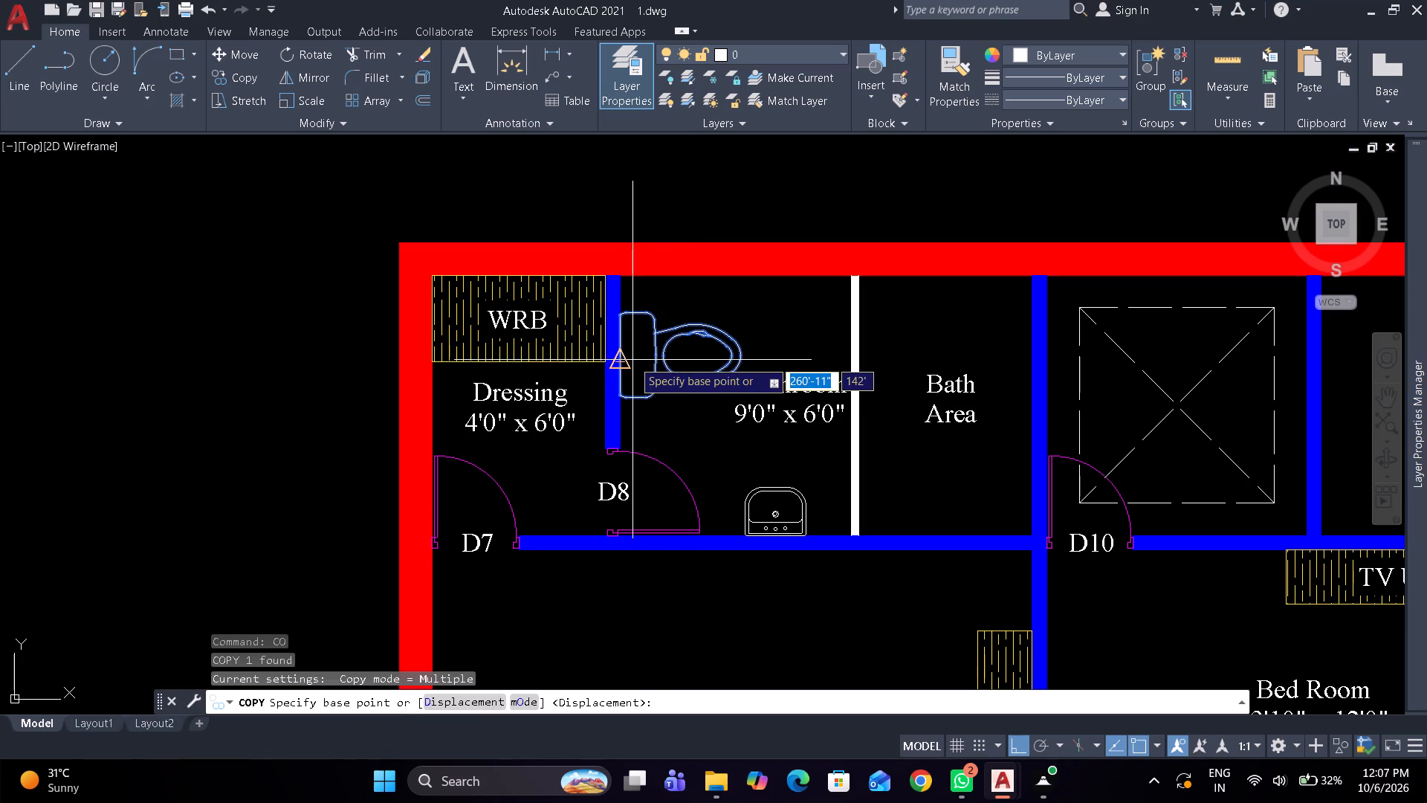
click(628, 352)
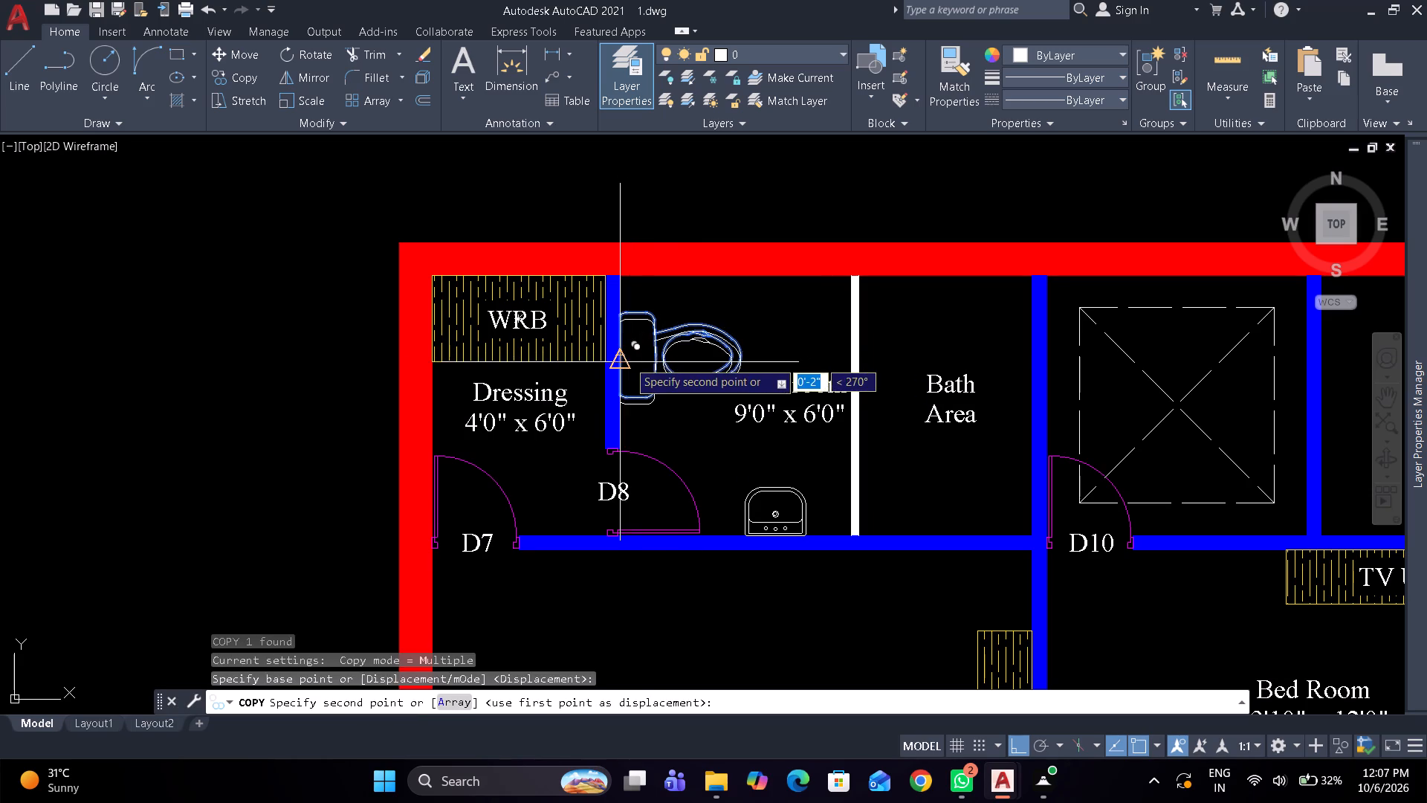
scroll(683, 319, down, 7)
scroll(716, 651, up, 3)
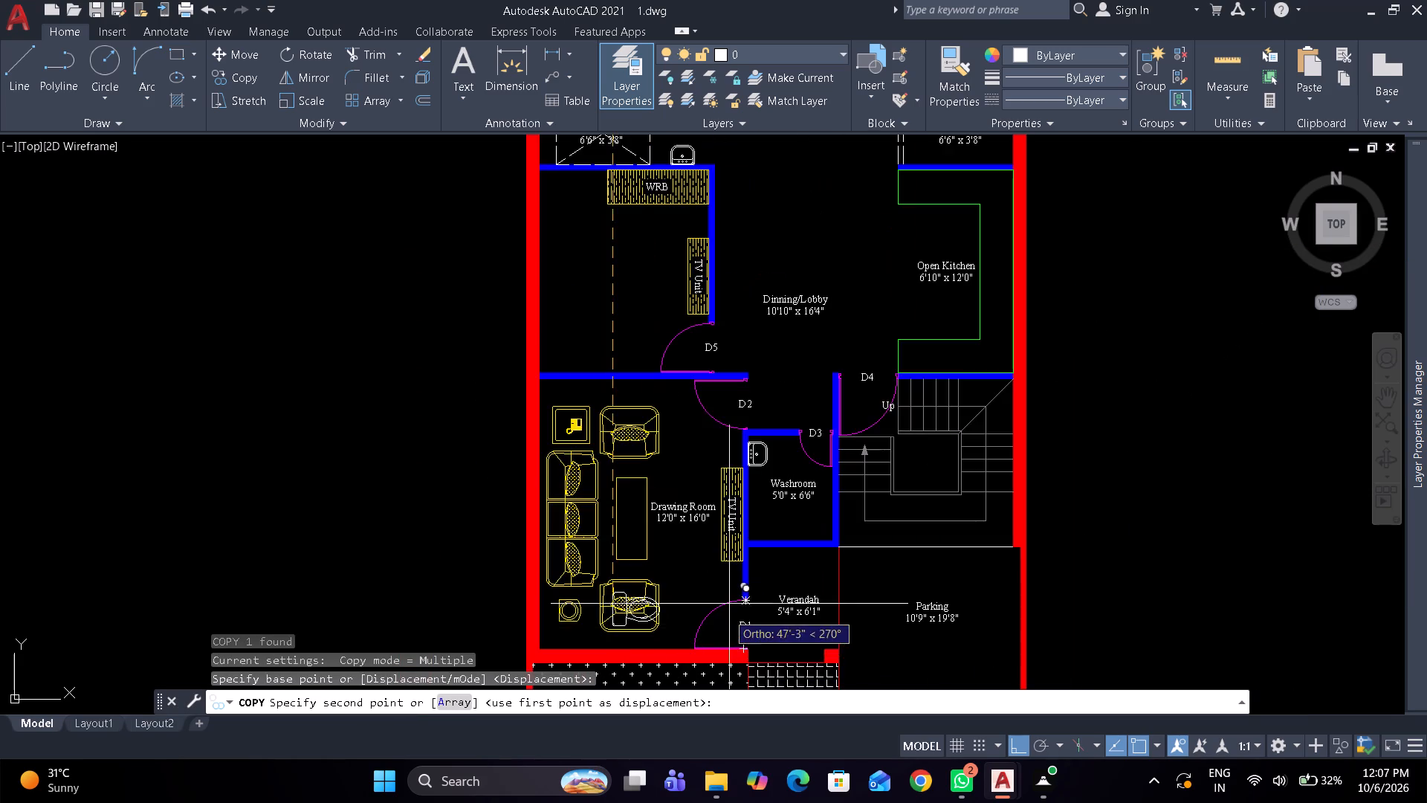
scroll(729, 600, up, 1)
scroll(766, 494, up, 2)
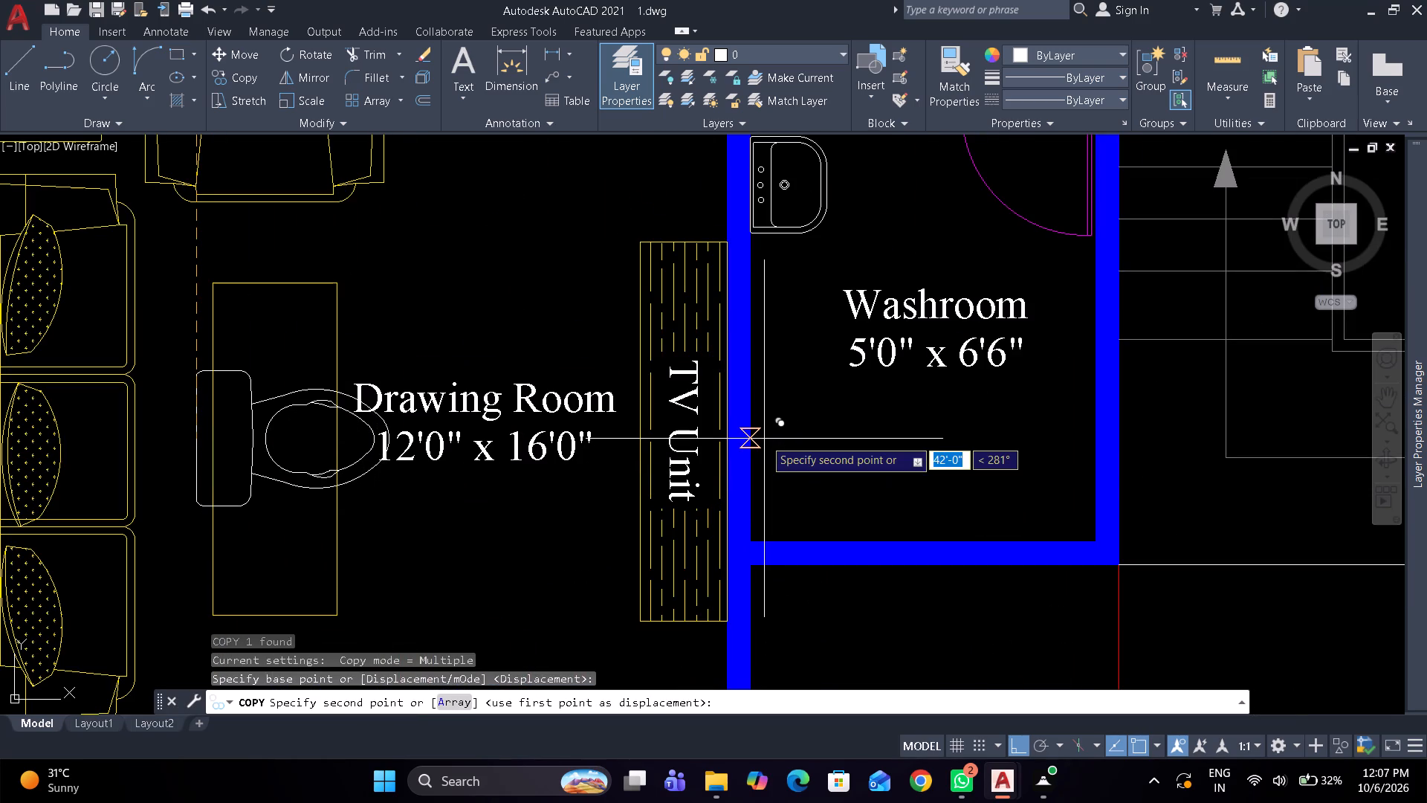
click(763, 439)
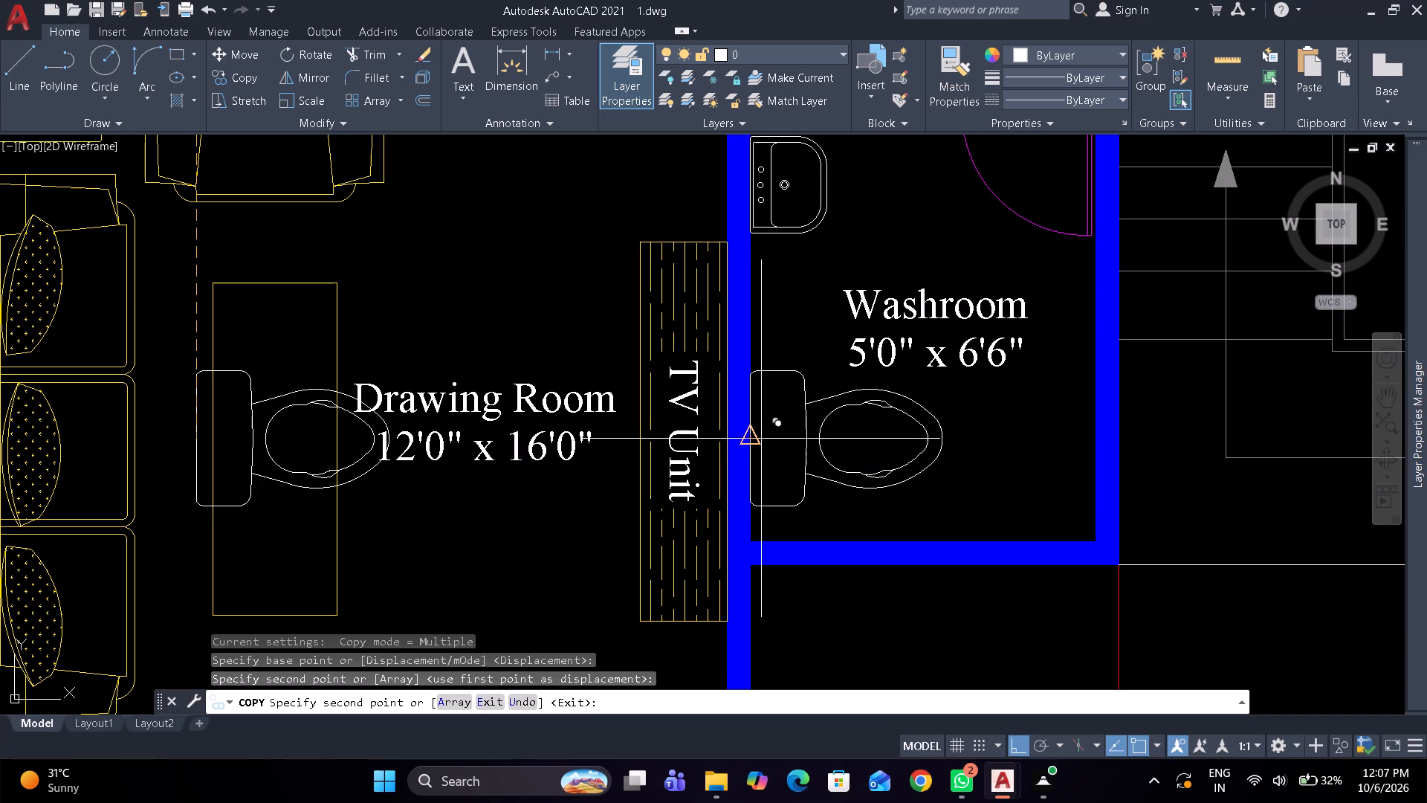
key(Escape)
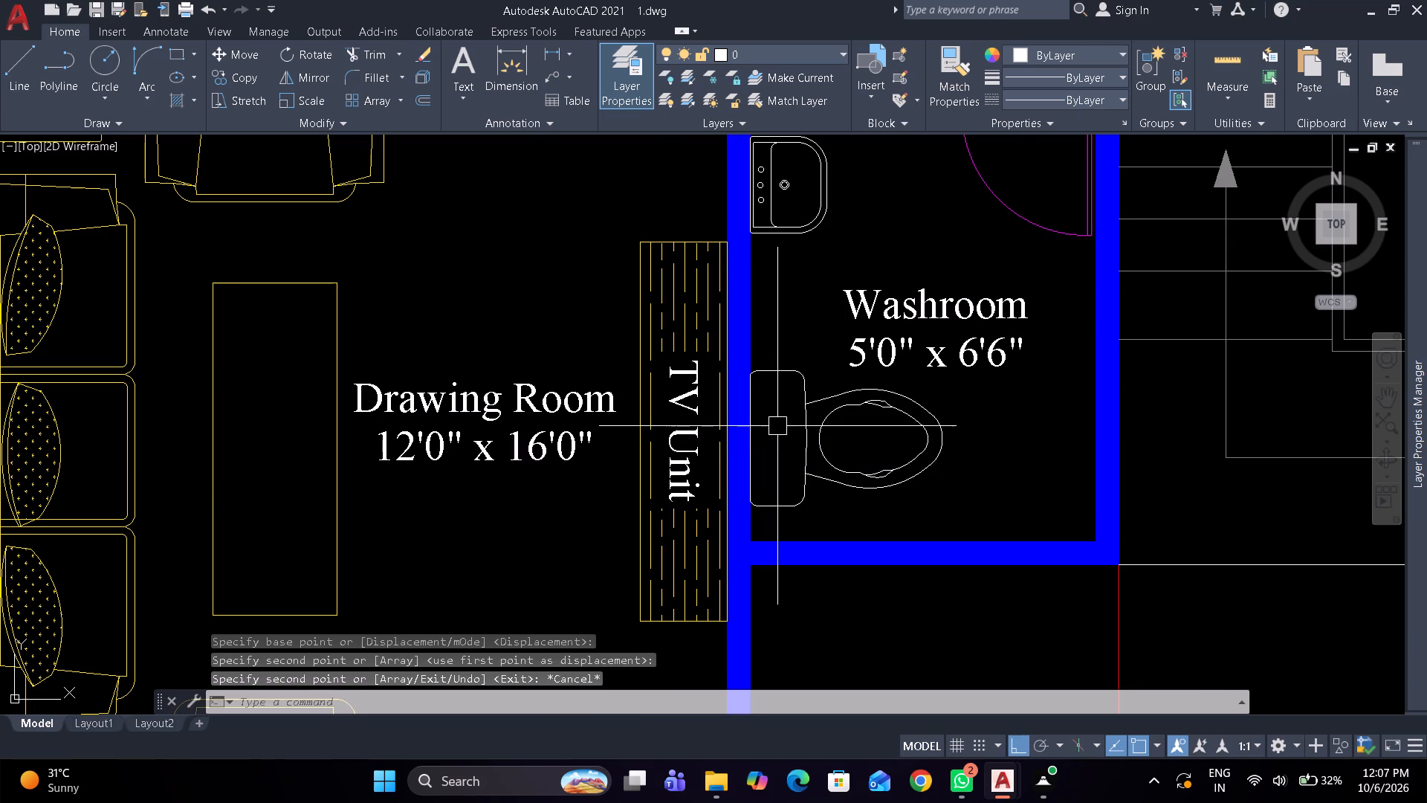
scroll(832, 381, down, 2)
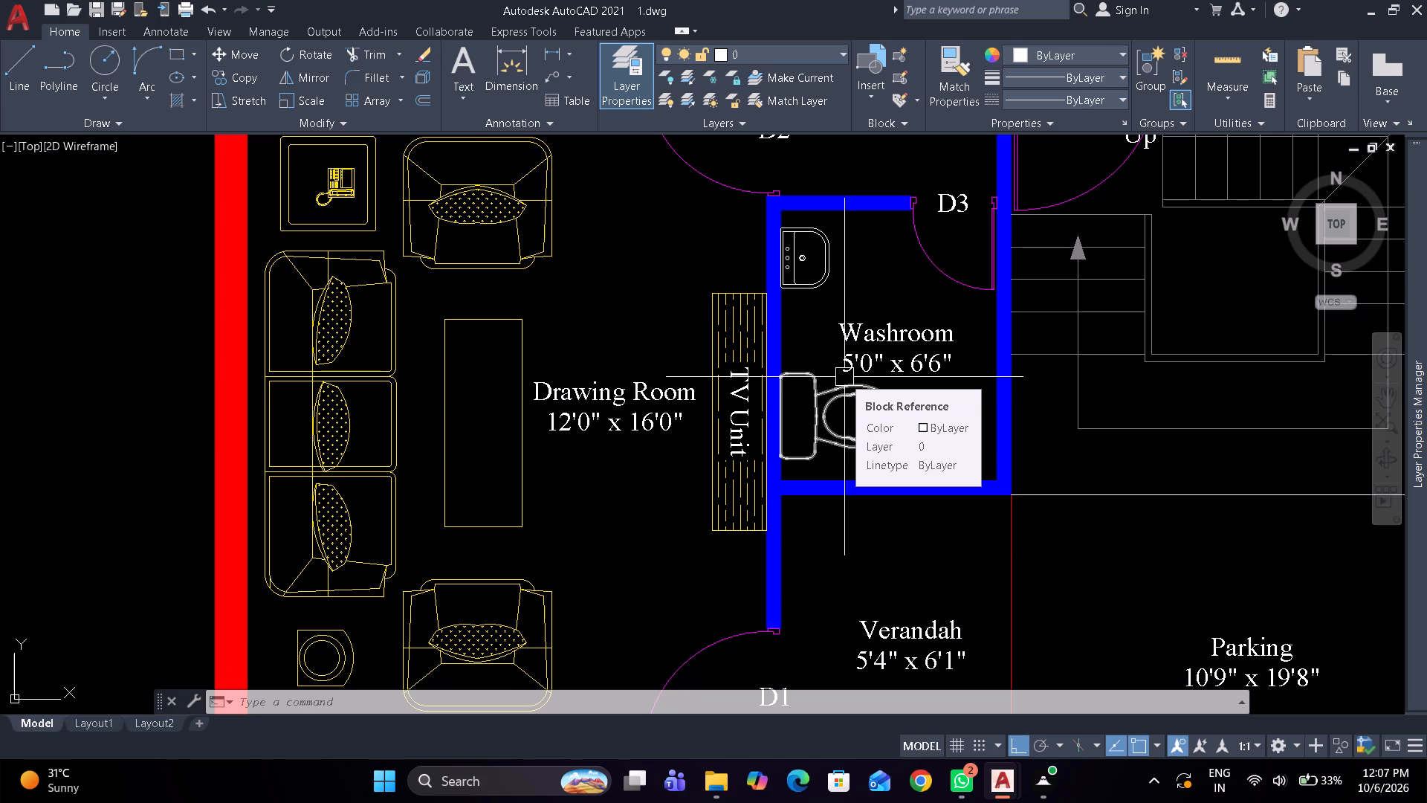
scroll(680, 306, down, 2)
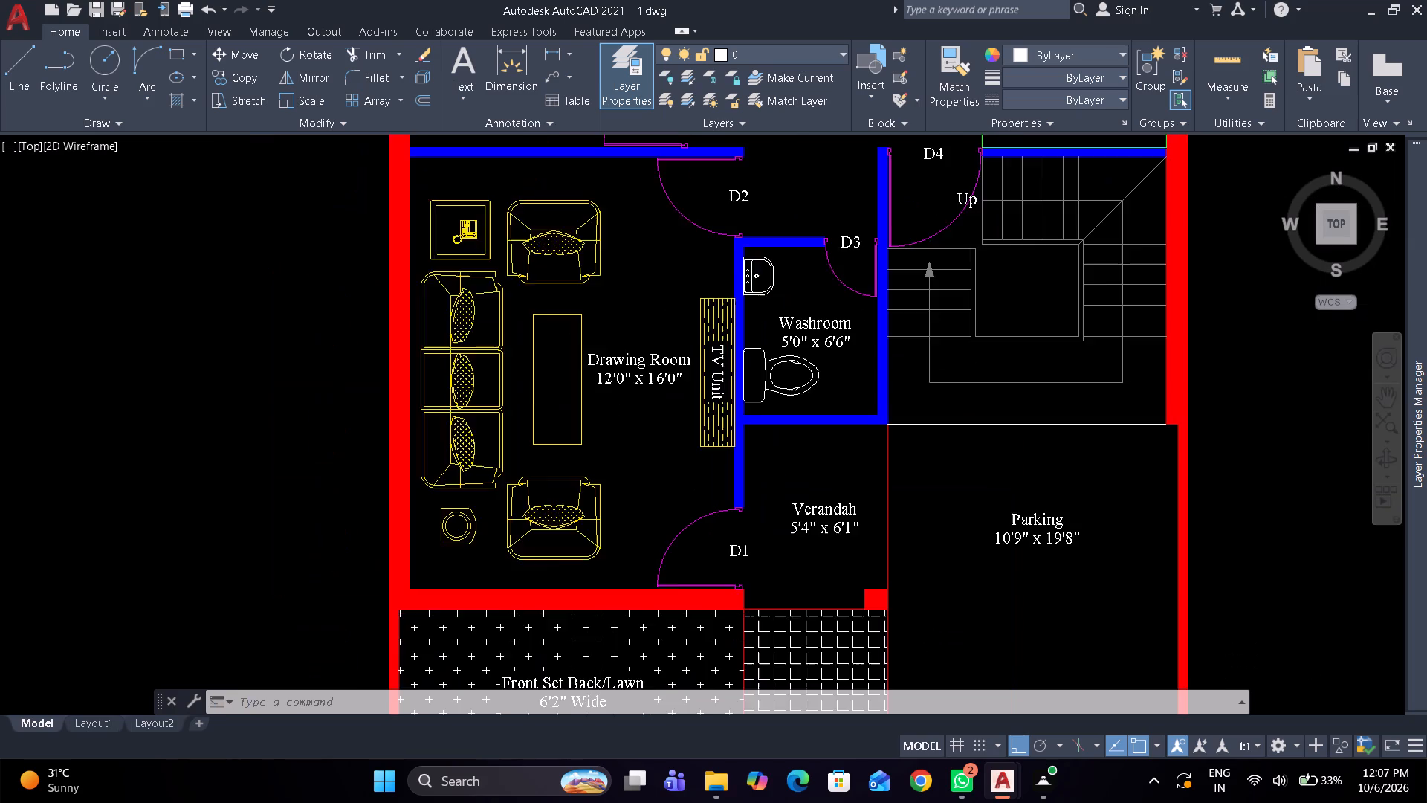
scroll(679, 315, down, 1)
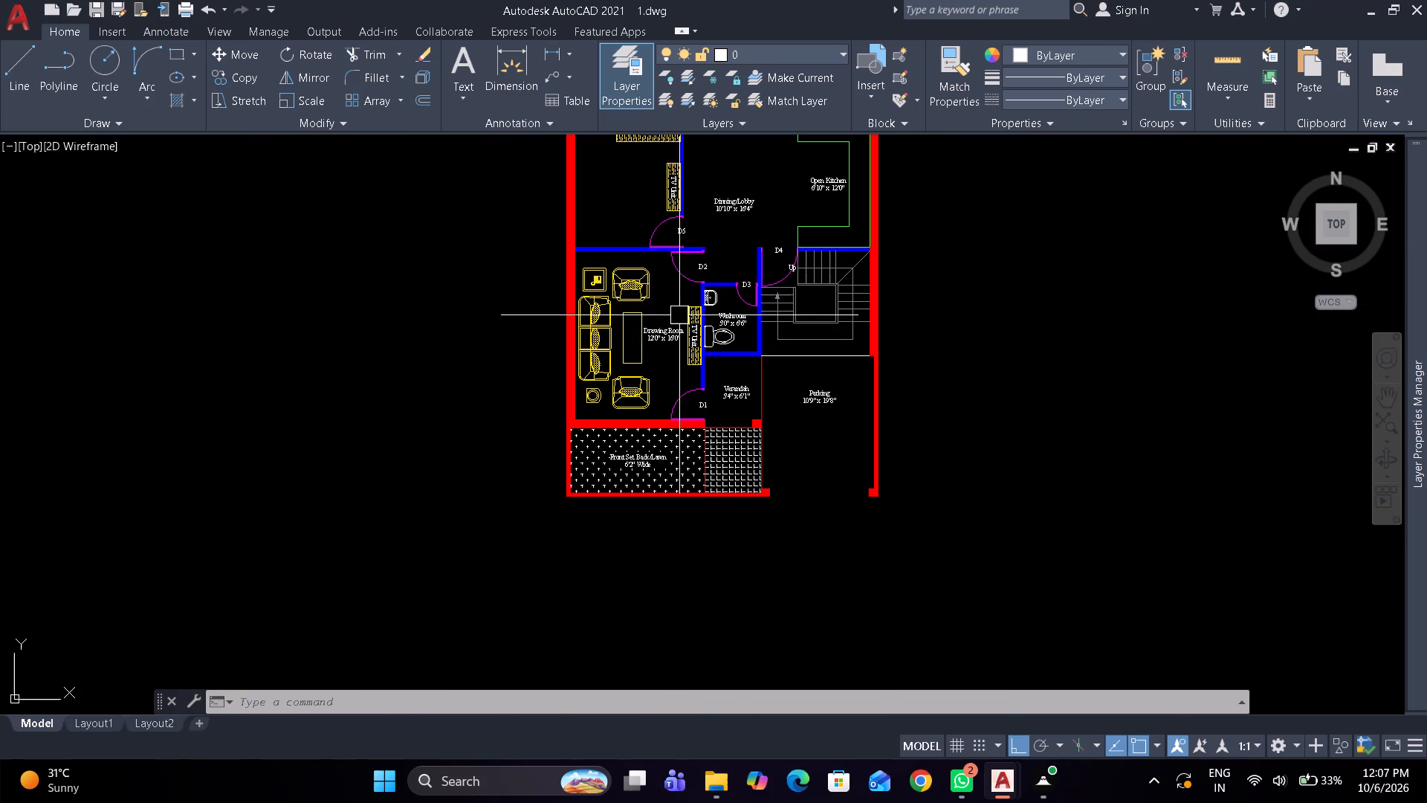
Switch to 50000+CAD.Blocks.dwg and copy a double bed block with side tables and a rug from its bed designs to the clipboard.
scroll(679, 316, up, 2)
scroll(704, 286, down, 1)
middle_drag(704, 300, 696, 325)
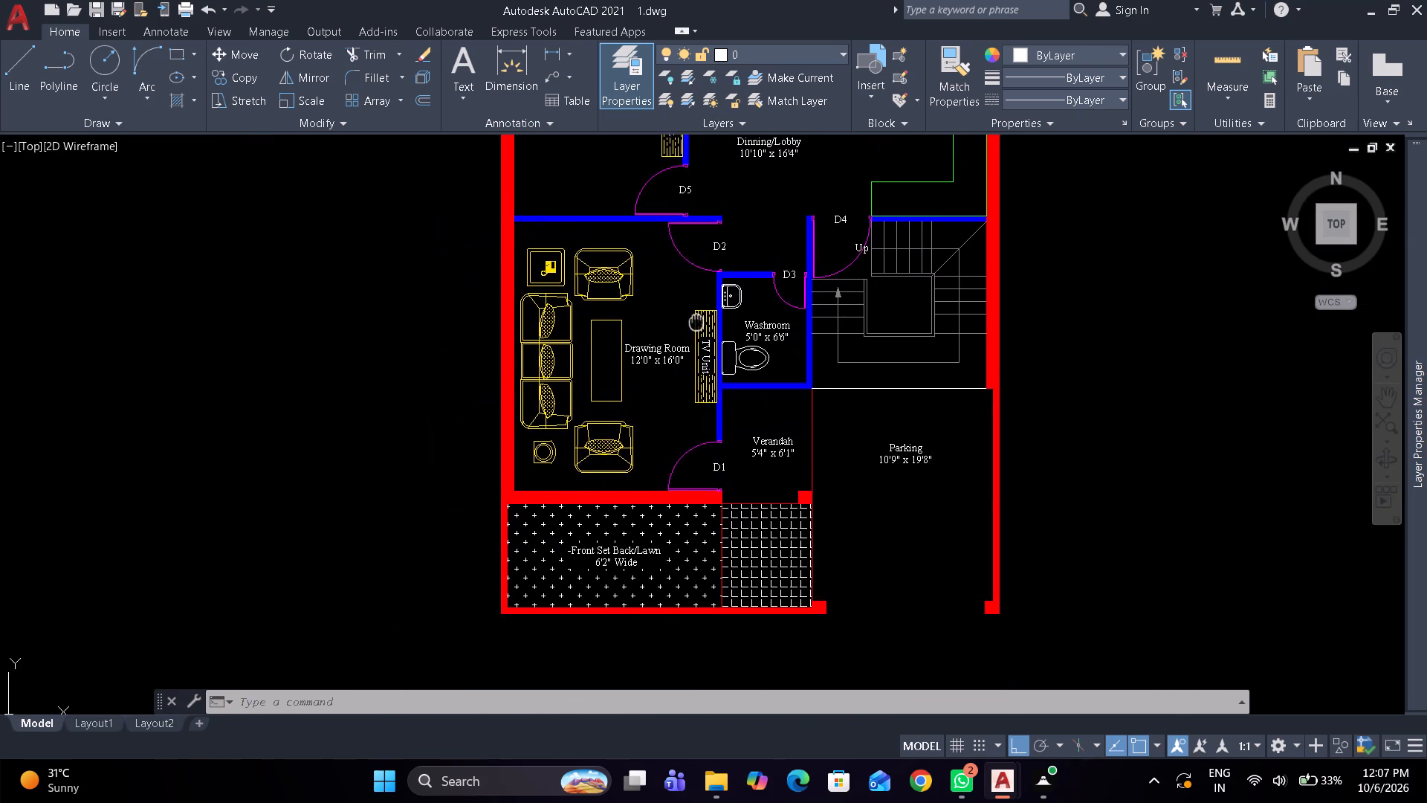
middle_drag(696, 325, 694, 332)
scroll(667, 338, down, 2)
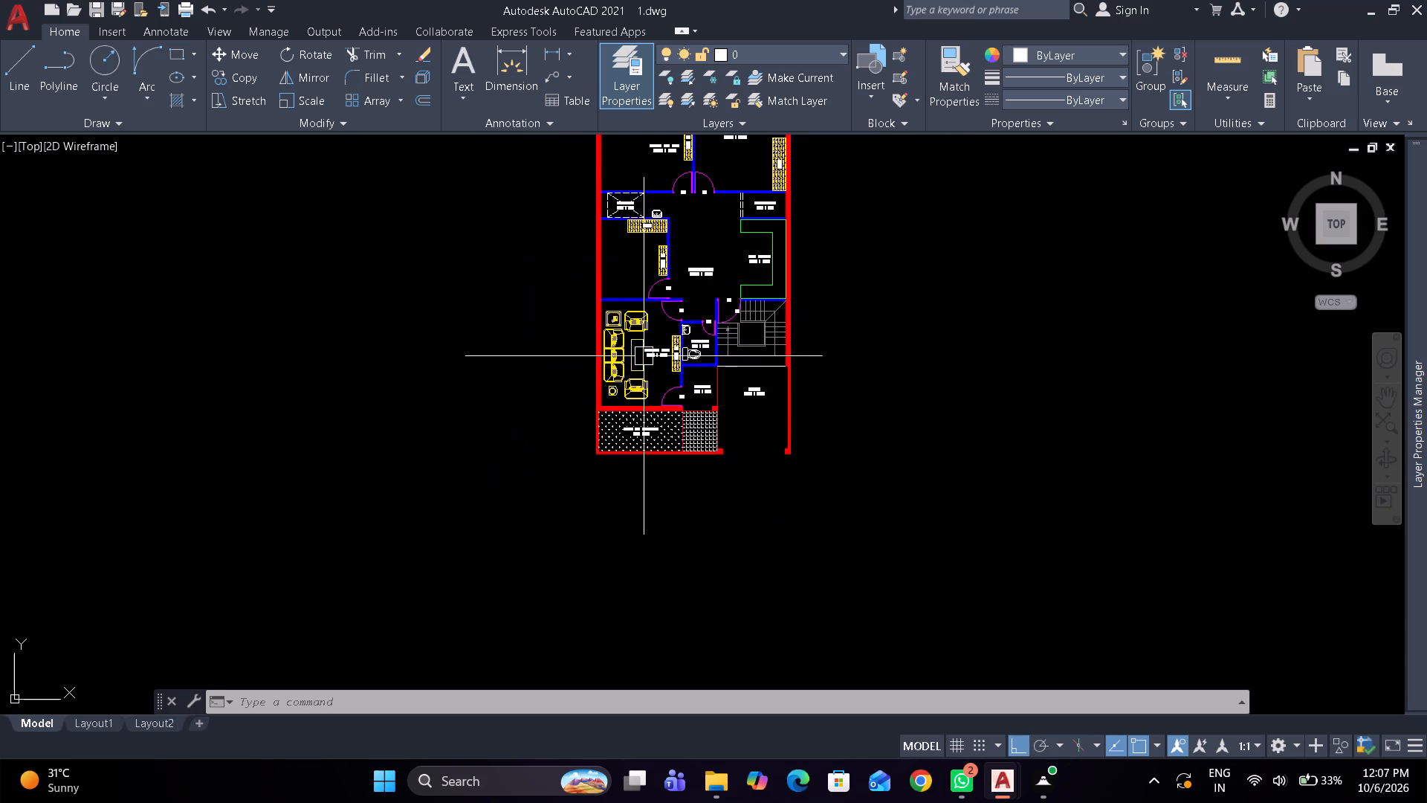
middle_drag(630, 390, 573, 564)
scroll(587, 474, up, 1)
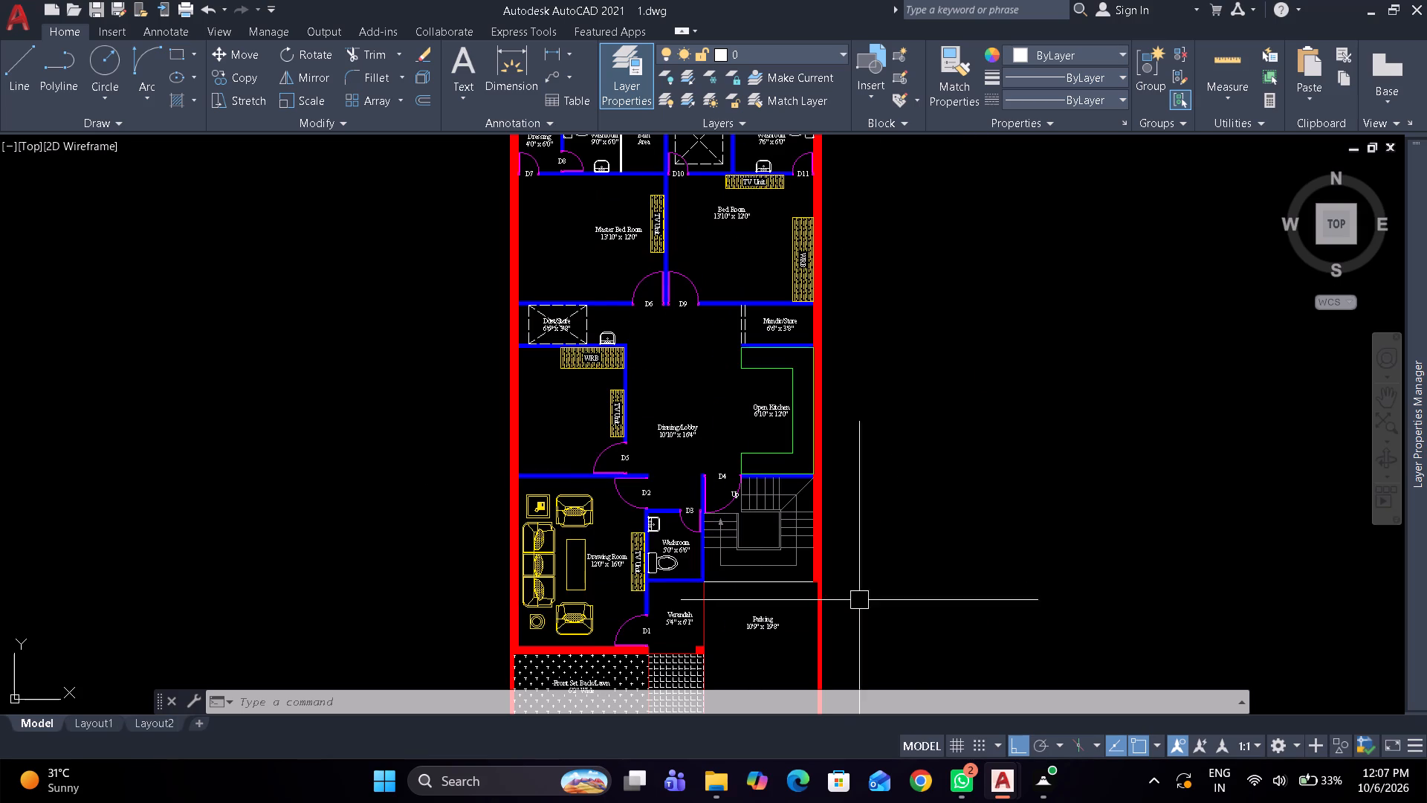
click(993, 781)
click(1038, 702)
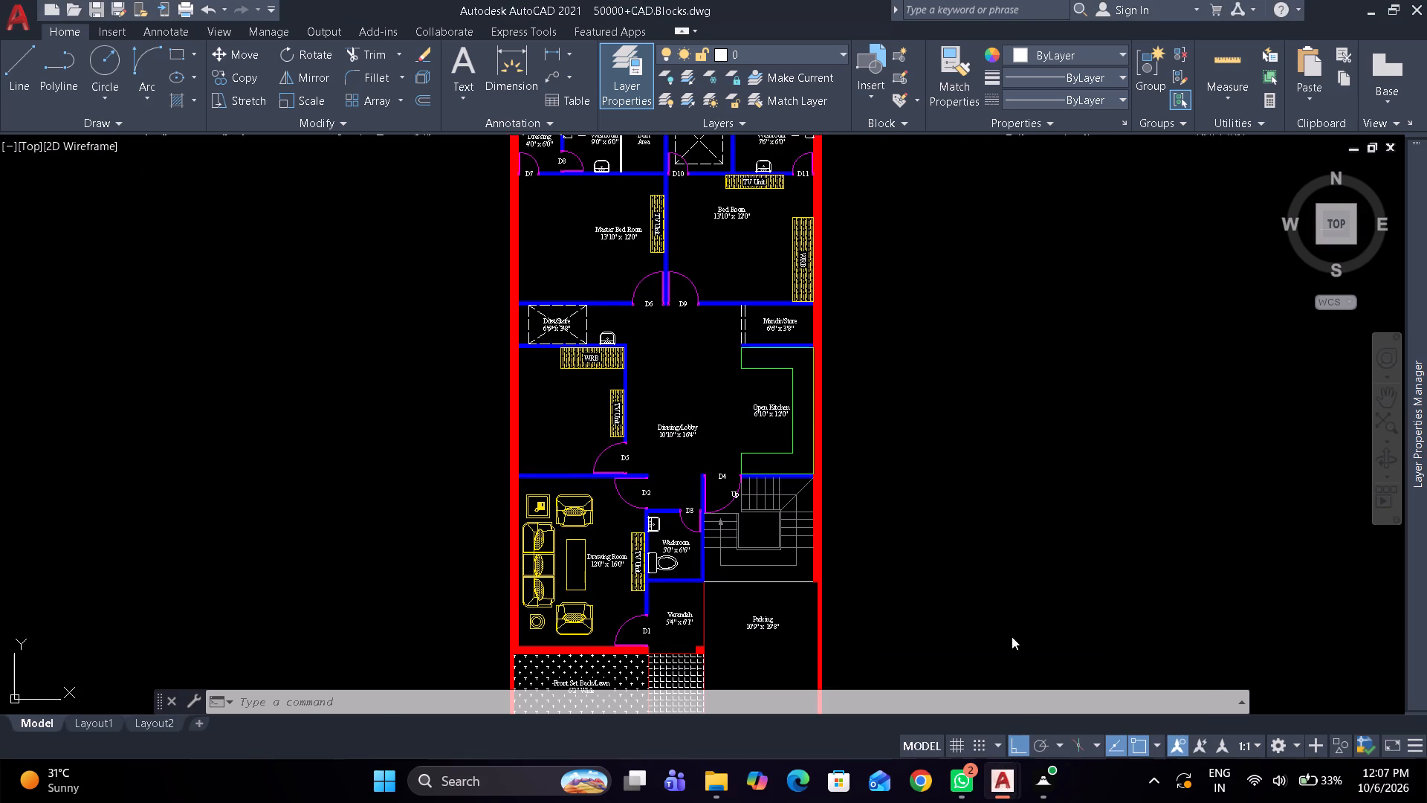
scroll(910, 331, down, 2)
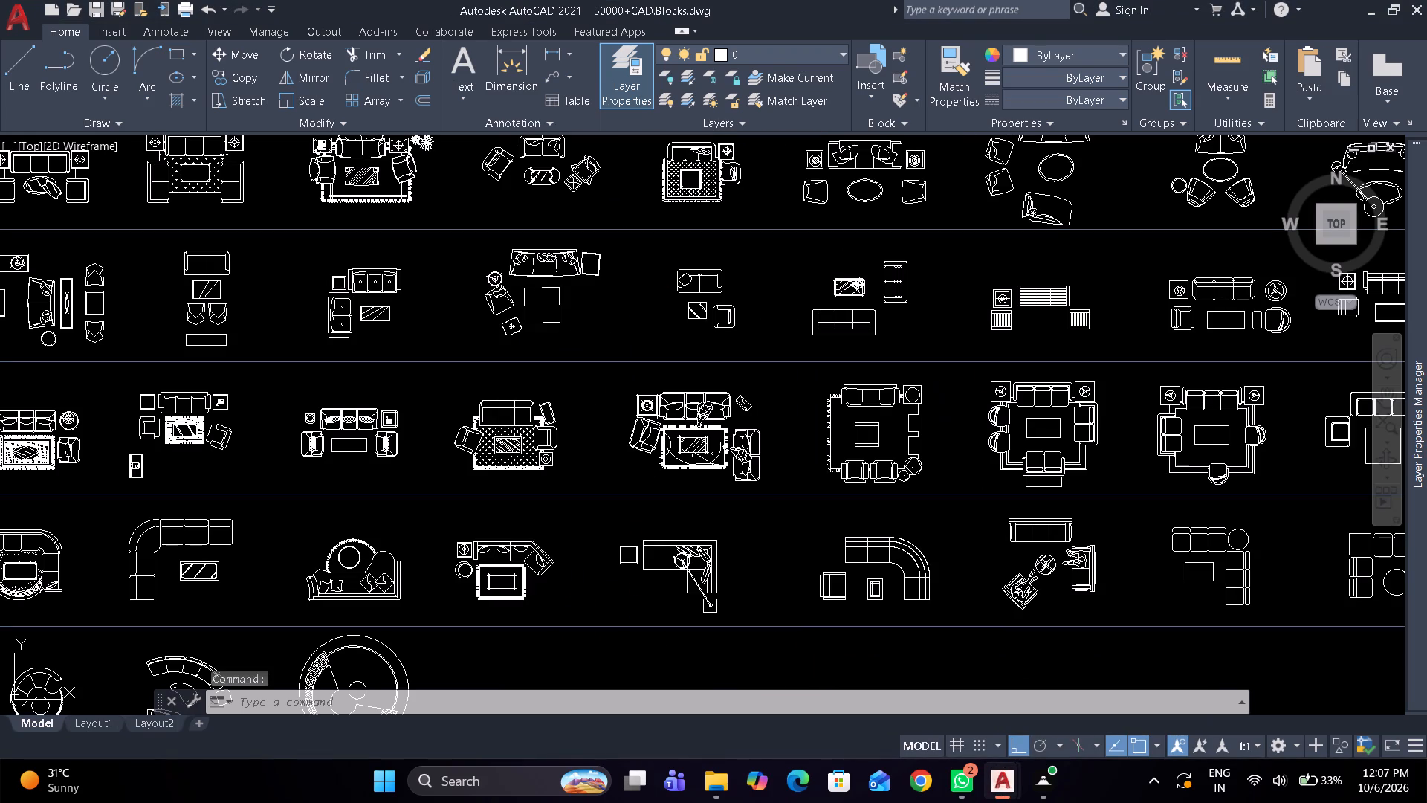
scroll(910, 331, down, 3)
middle_drag(866, 348, 836, 348)
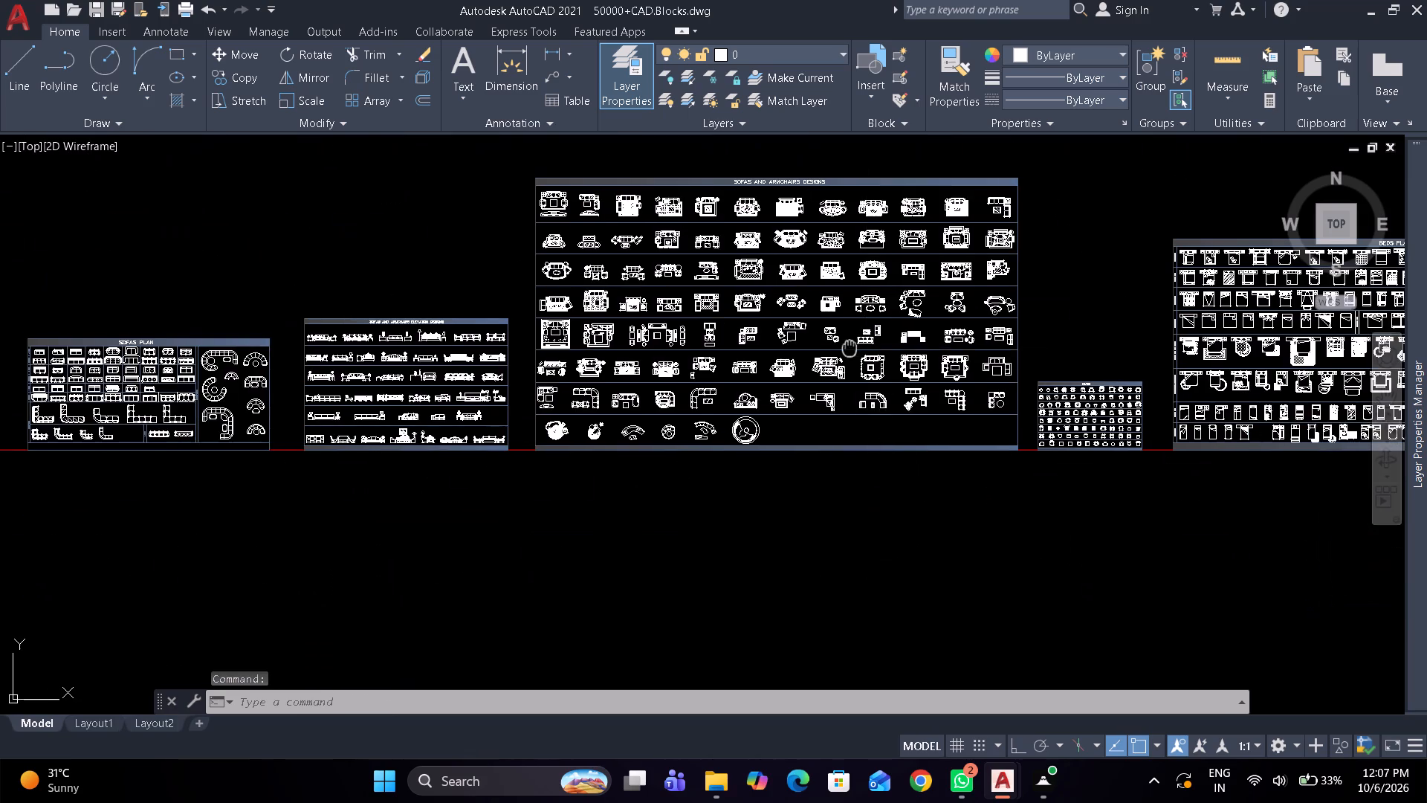
middle_drag(836, 348, 560, 396)
scroll(1021, 442, up, 2)
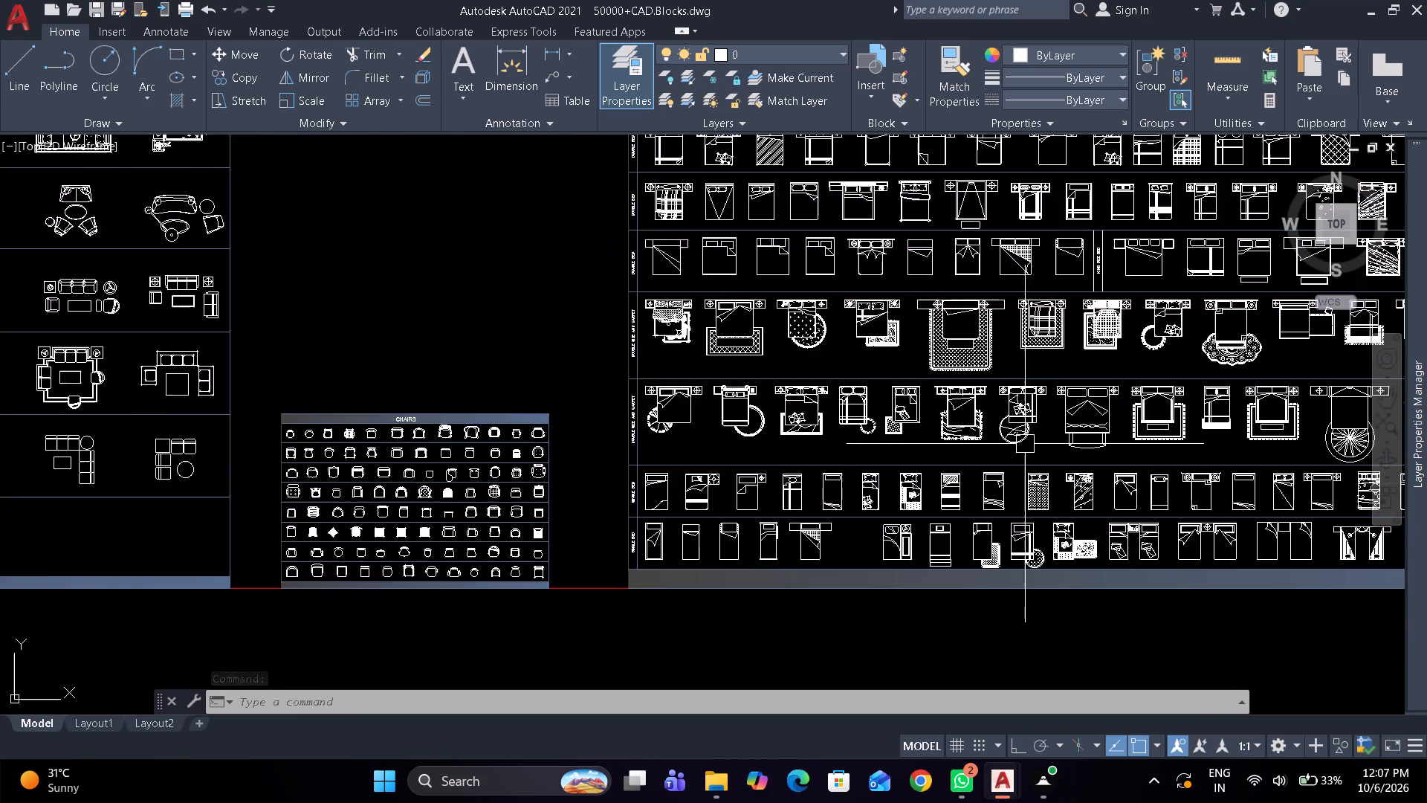
scroll(1026, 444, up, 1)
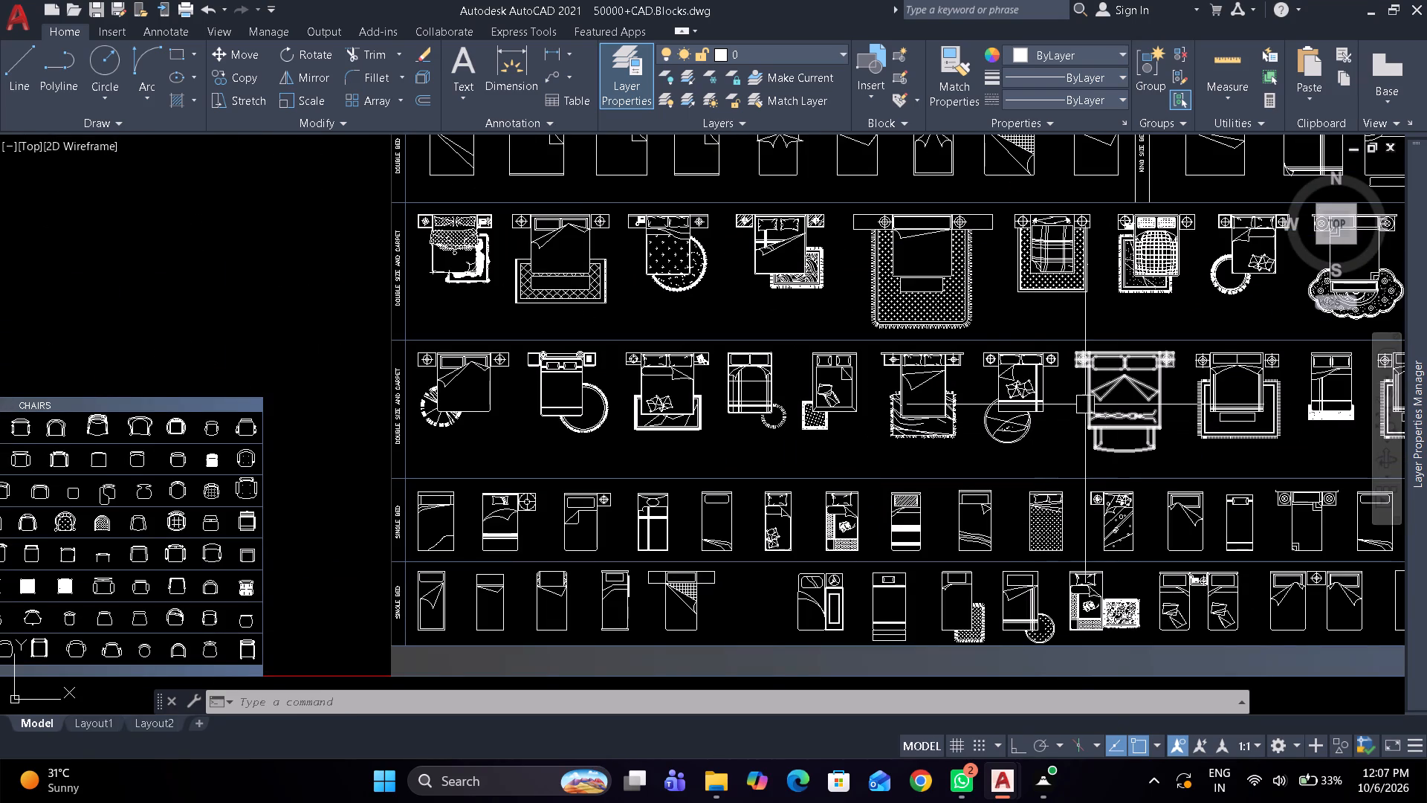
click(922, 383)
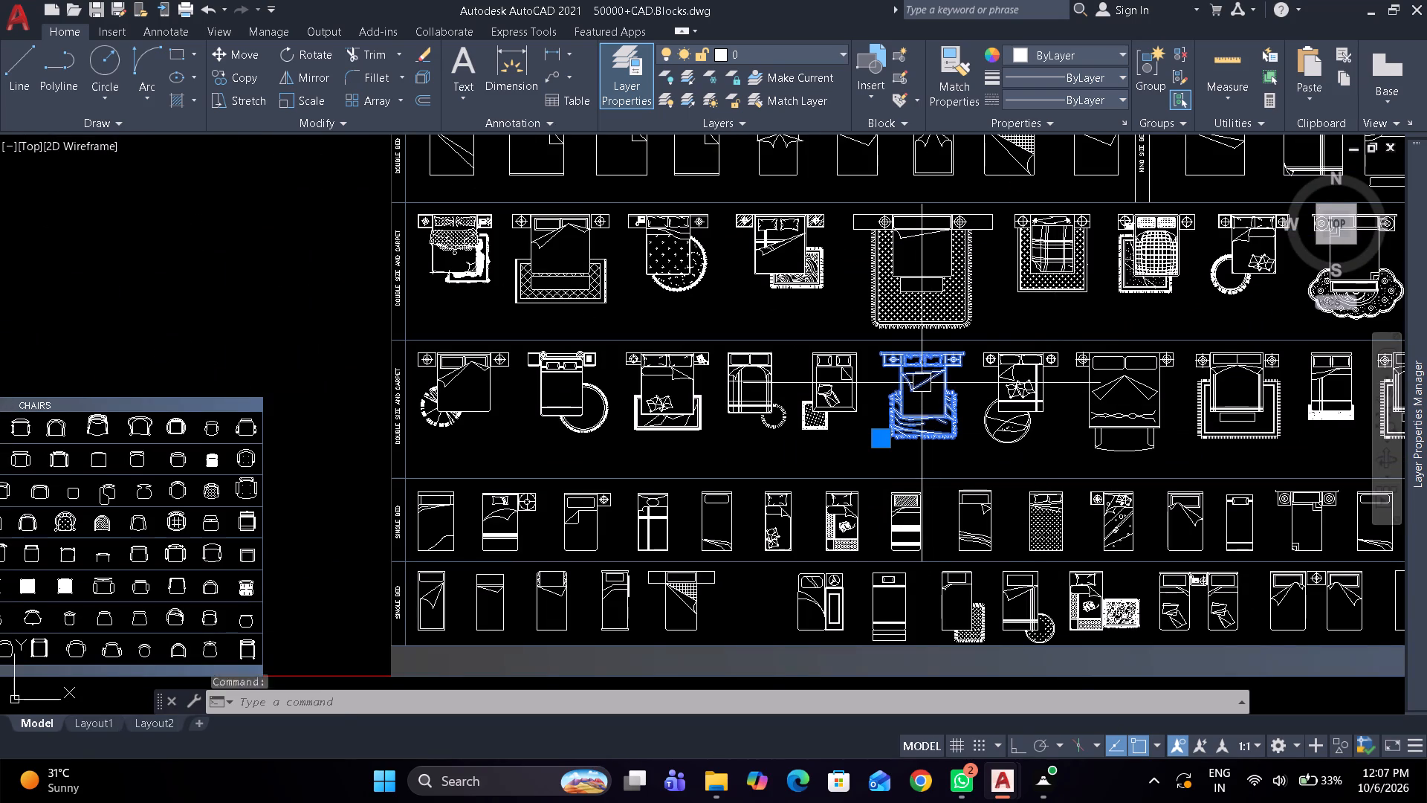
key(ctrl+c)
Paste the bed block into 1.dwg with its insertion point in the unlabelled room beside door D5.
key(alt+Tab)
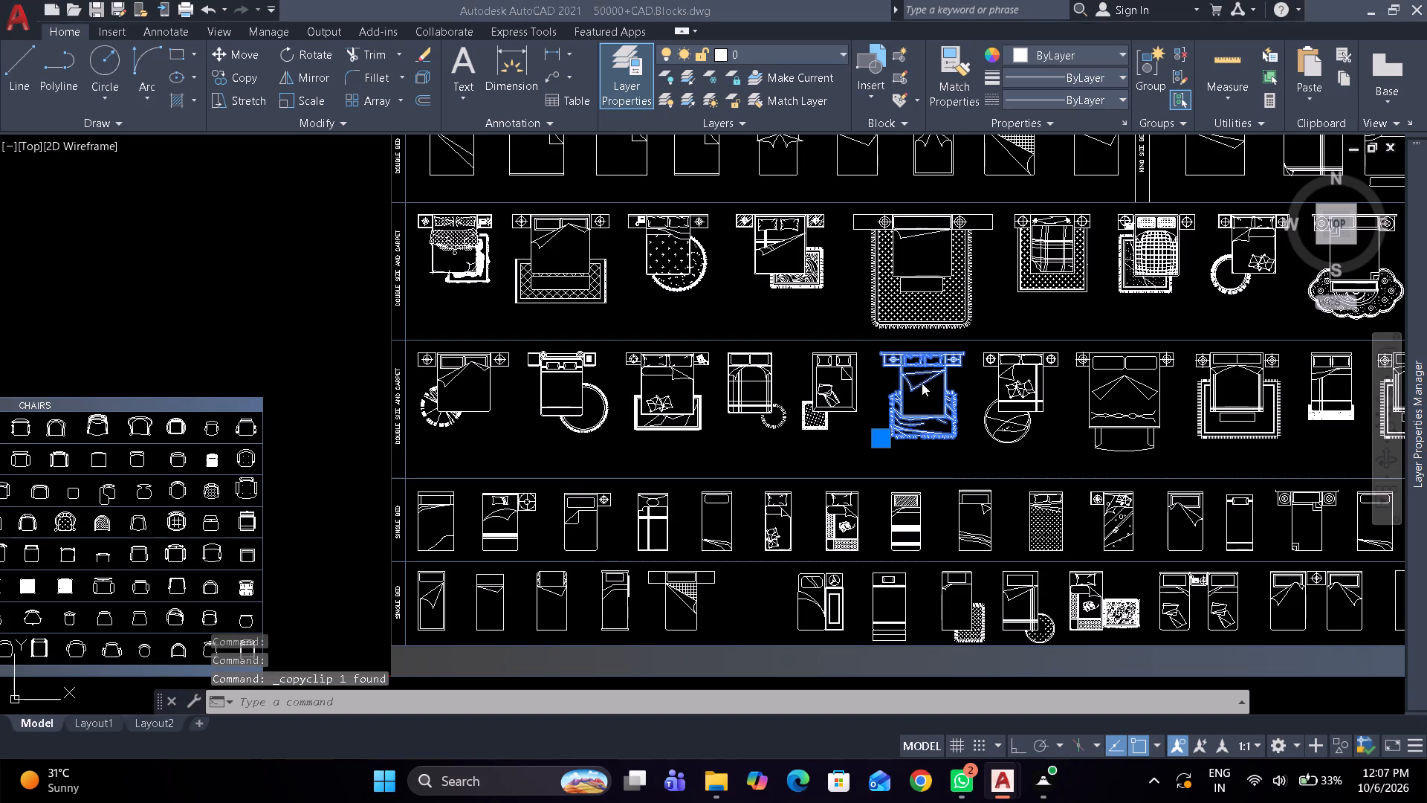
key(alt+Tab)
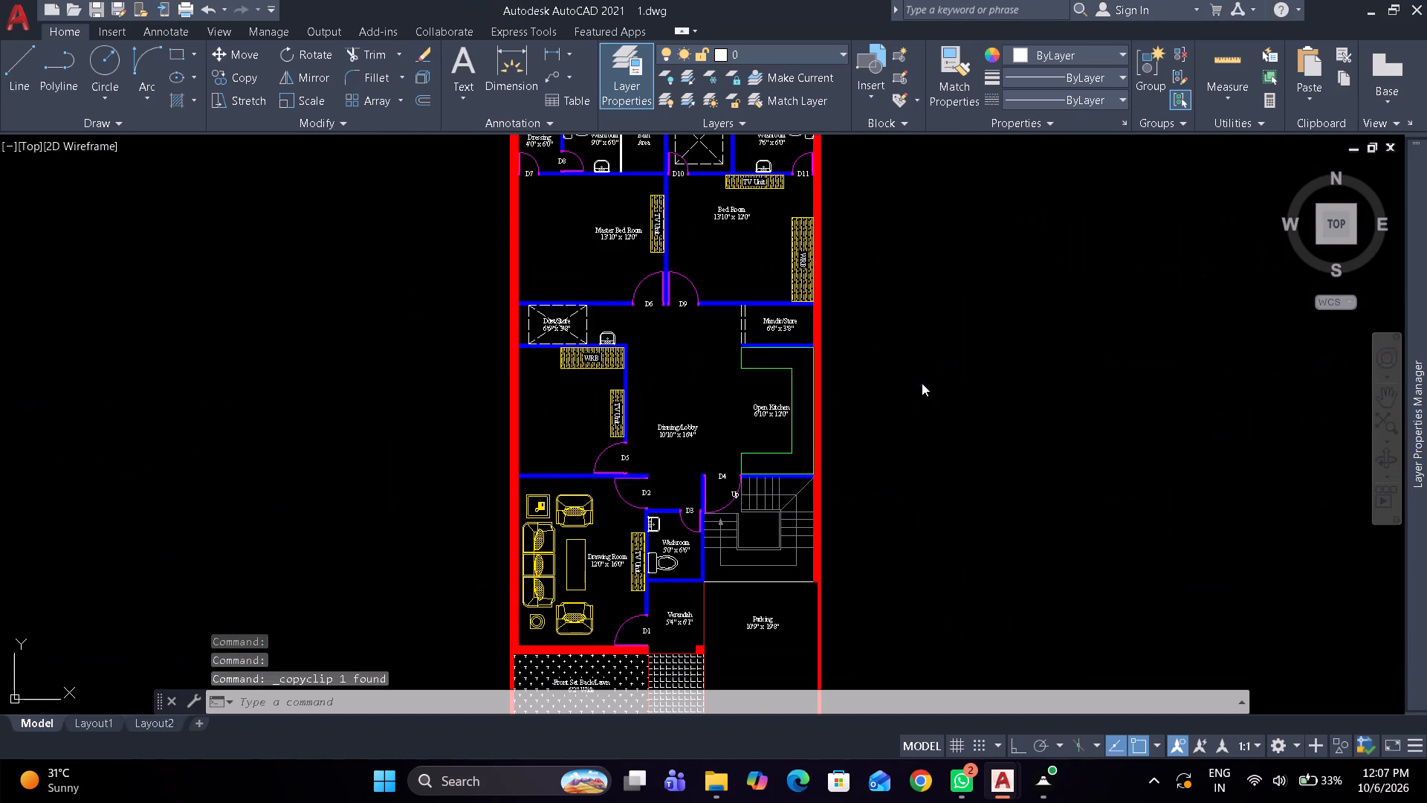
key(ctrl+v)
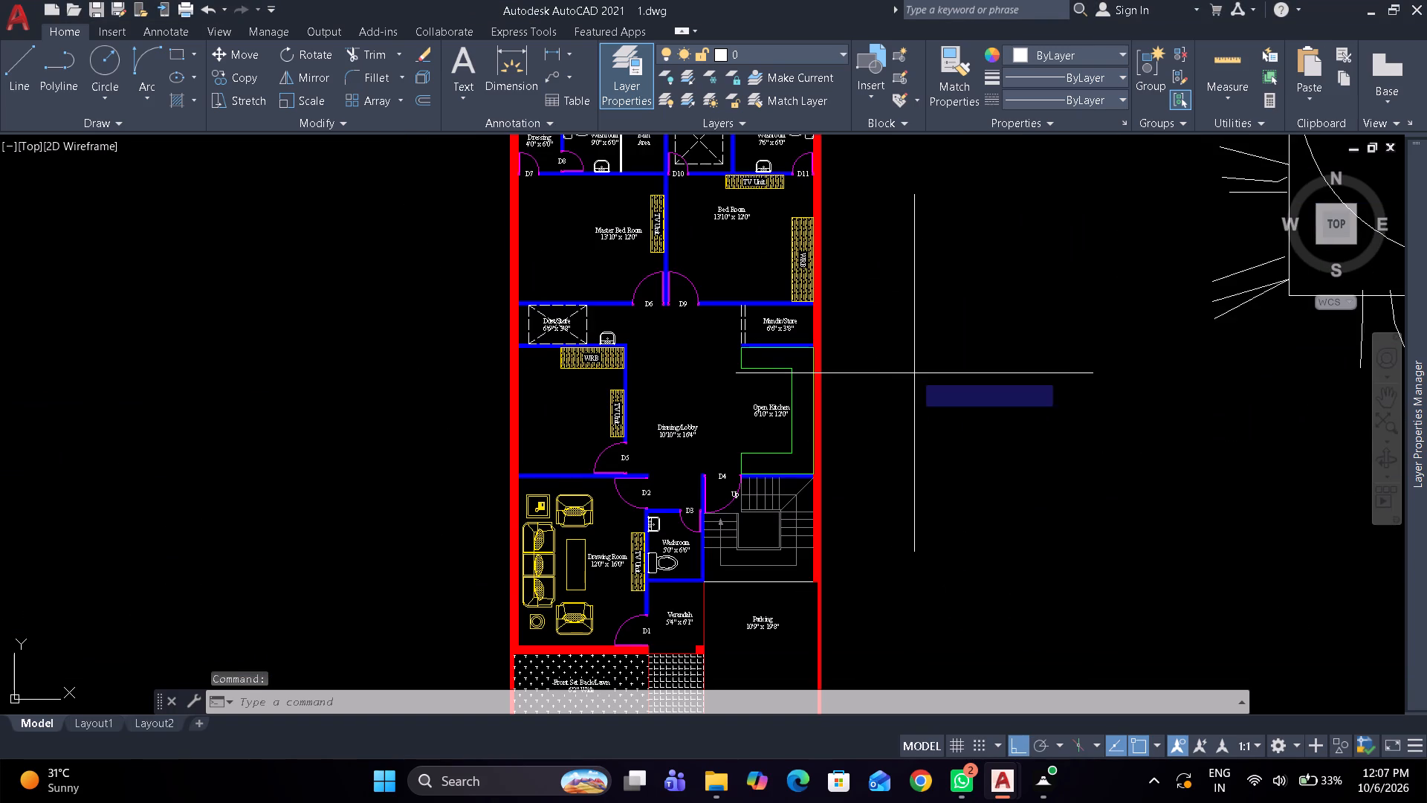
click(533, 463)
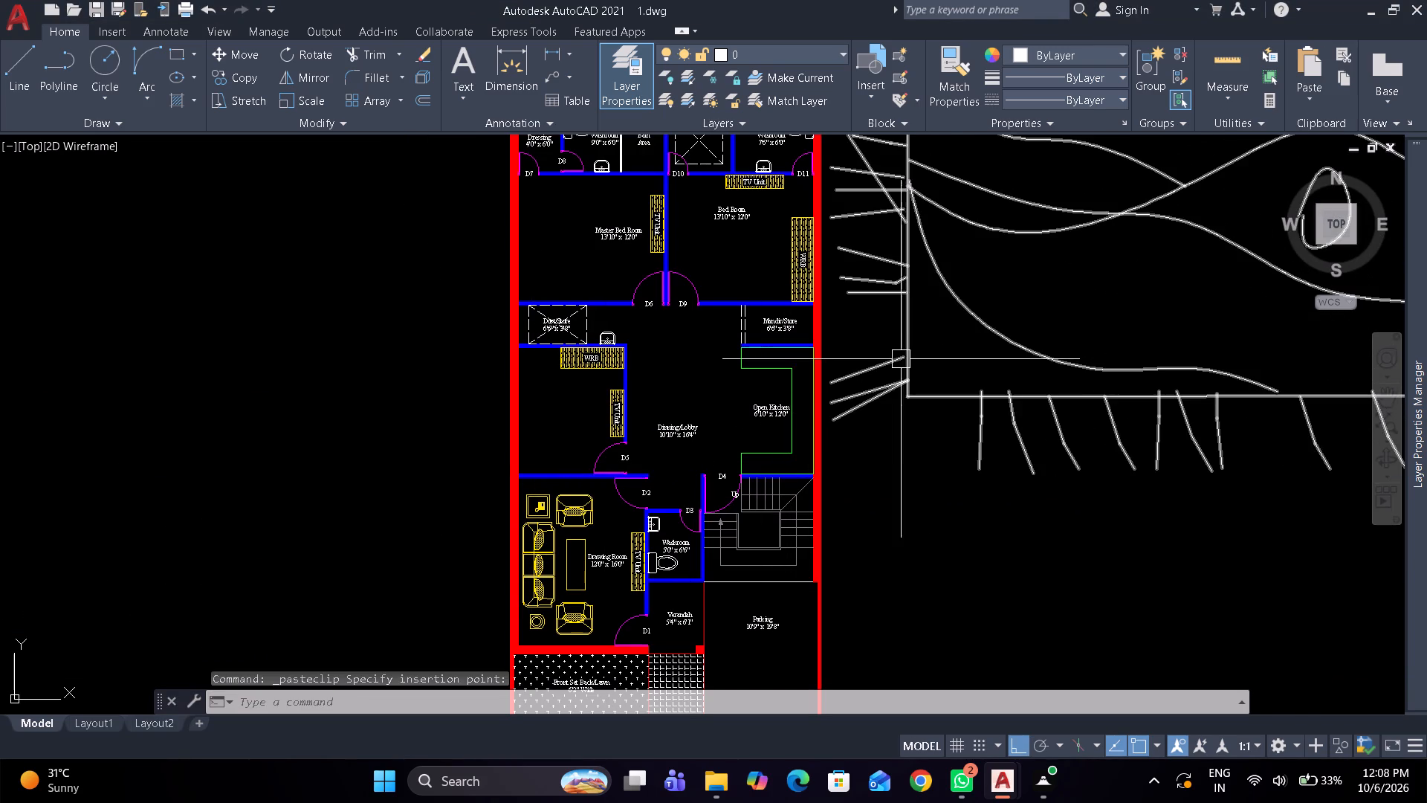
Scale the oversized pasted bed down about its lower corner to a size that fits the plan's rooms.
click(899, 359)
text(sc)
key(space)
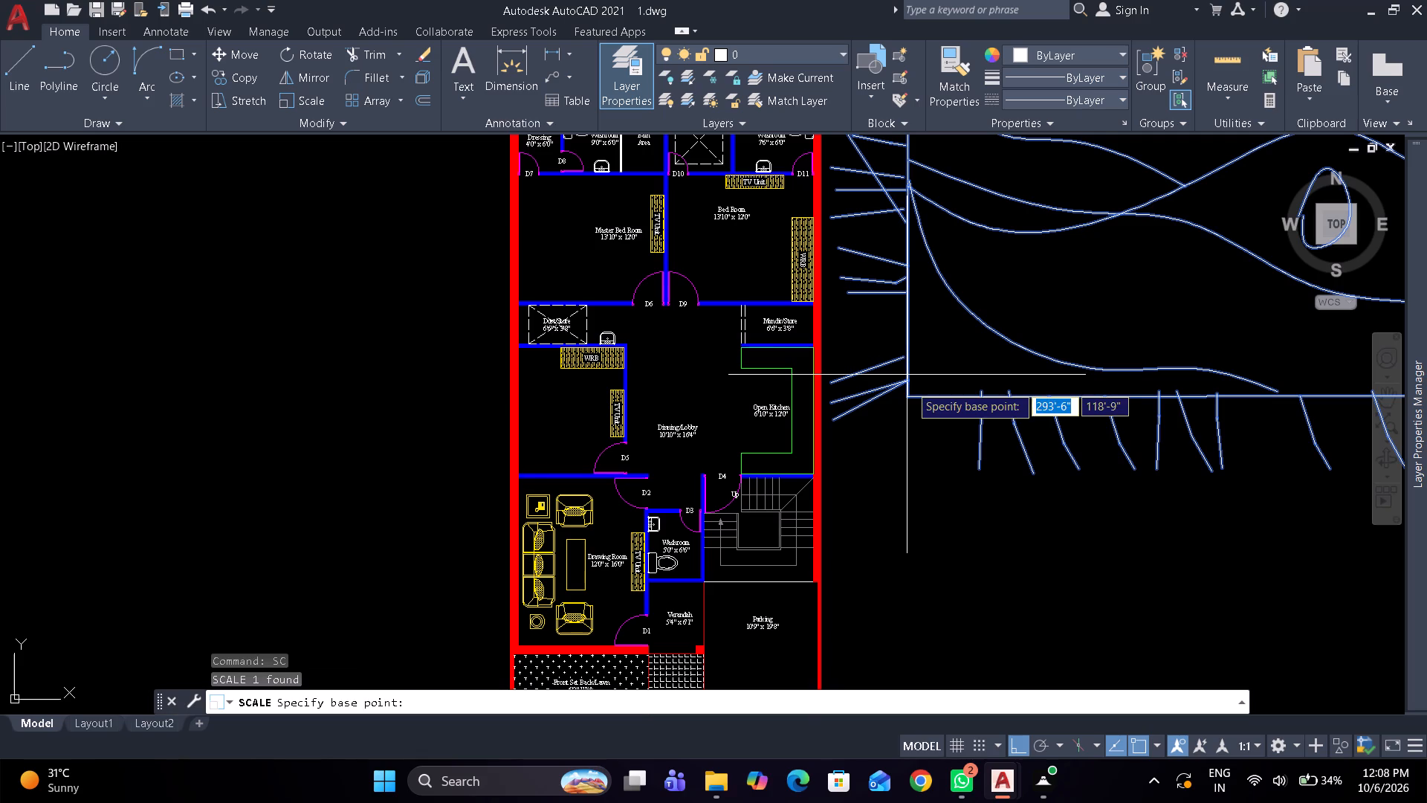
click(910, 398)
click(907, 428)
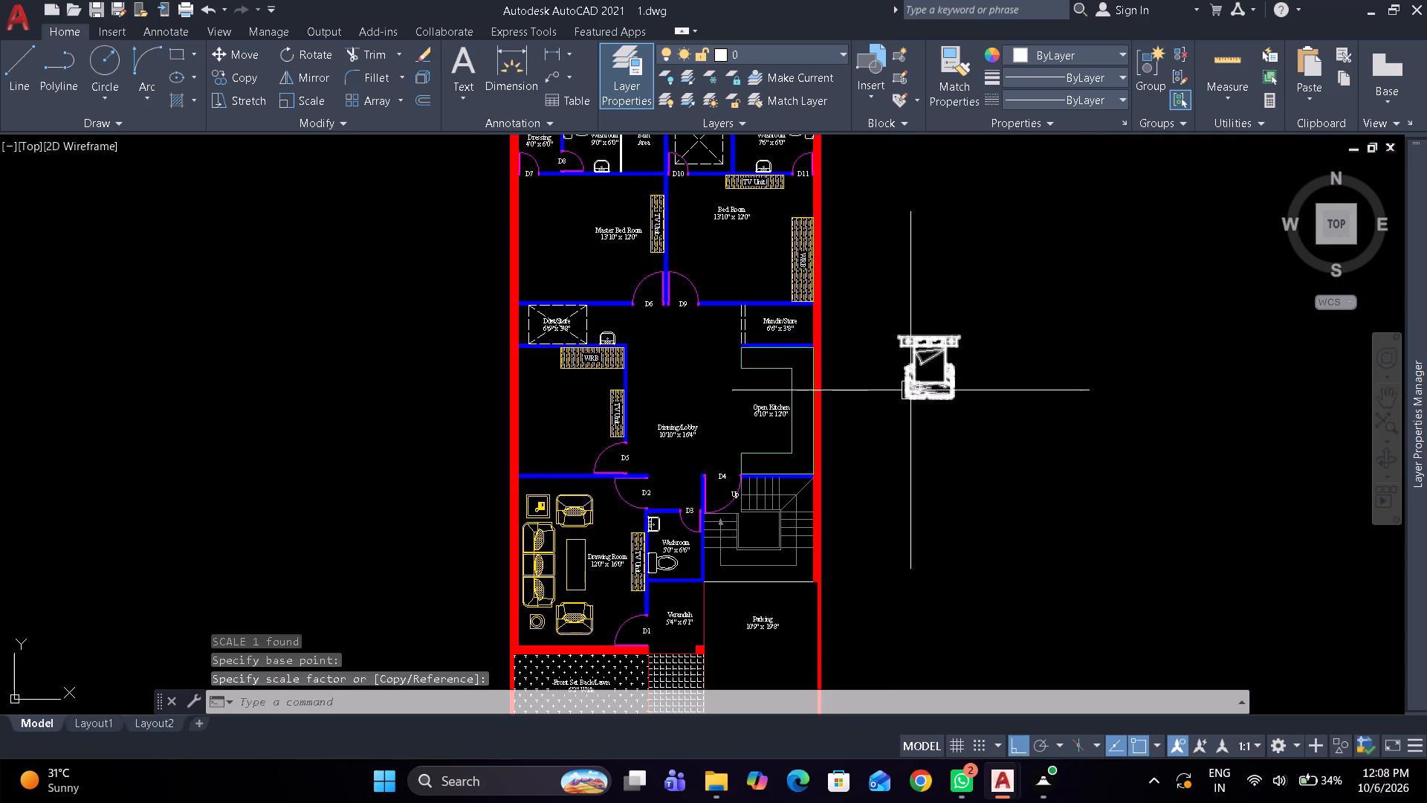
Rotate the scaled bed 90° counterclockwise, so its headboard faces the floor plan.
click(910, 390)
scroll(917, 381, up, 2)
text(ro)
key(space)
click(947, 356)
click(965, 210)
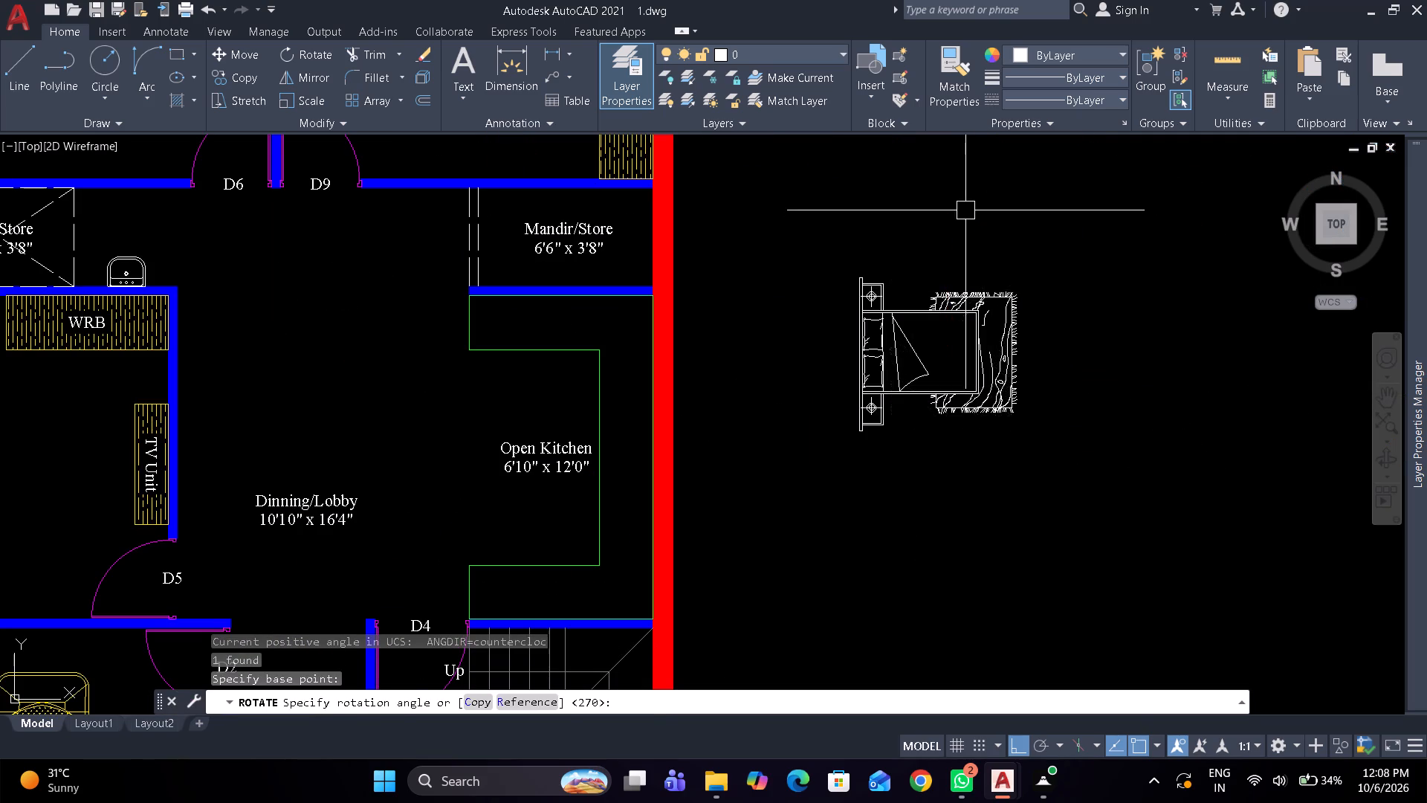
Move the bed by its headboard's midpoint onto the outer wall of the unlabelled room beside door D5, opposite the TV Unit.
click(953, 306)
key(m)
key(space)
scroll(870, 344, up, 2)
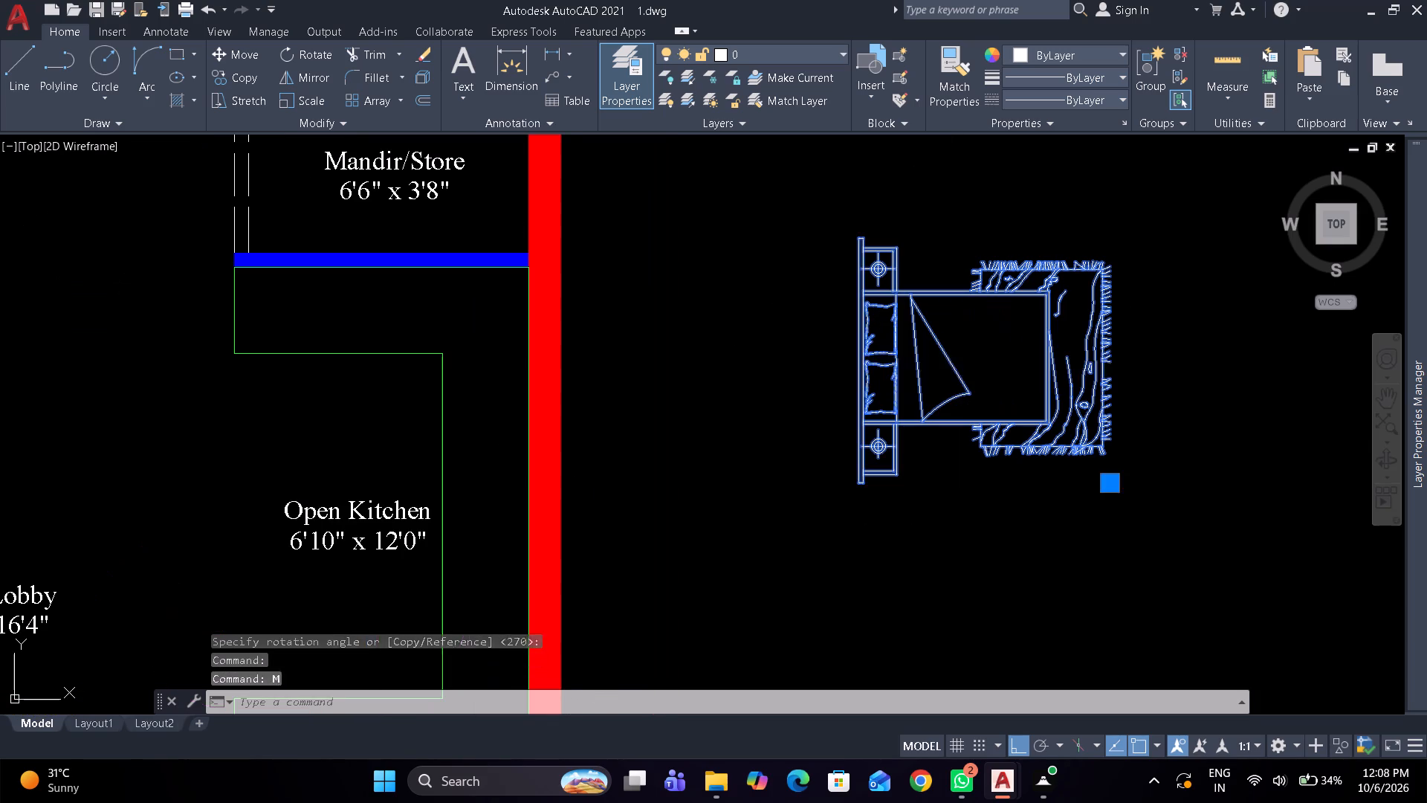
scroll(857, 364, up, 3)
click(857, 364)
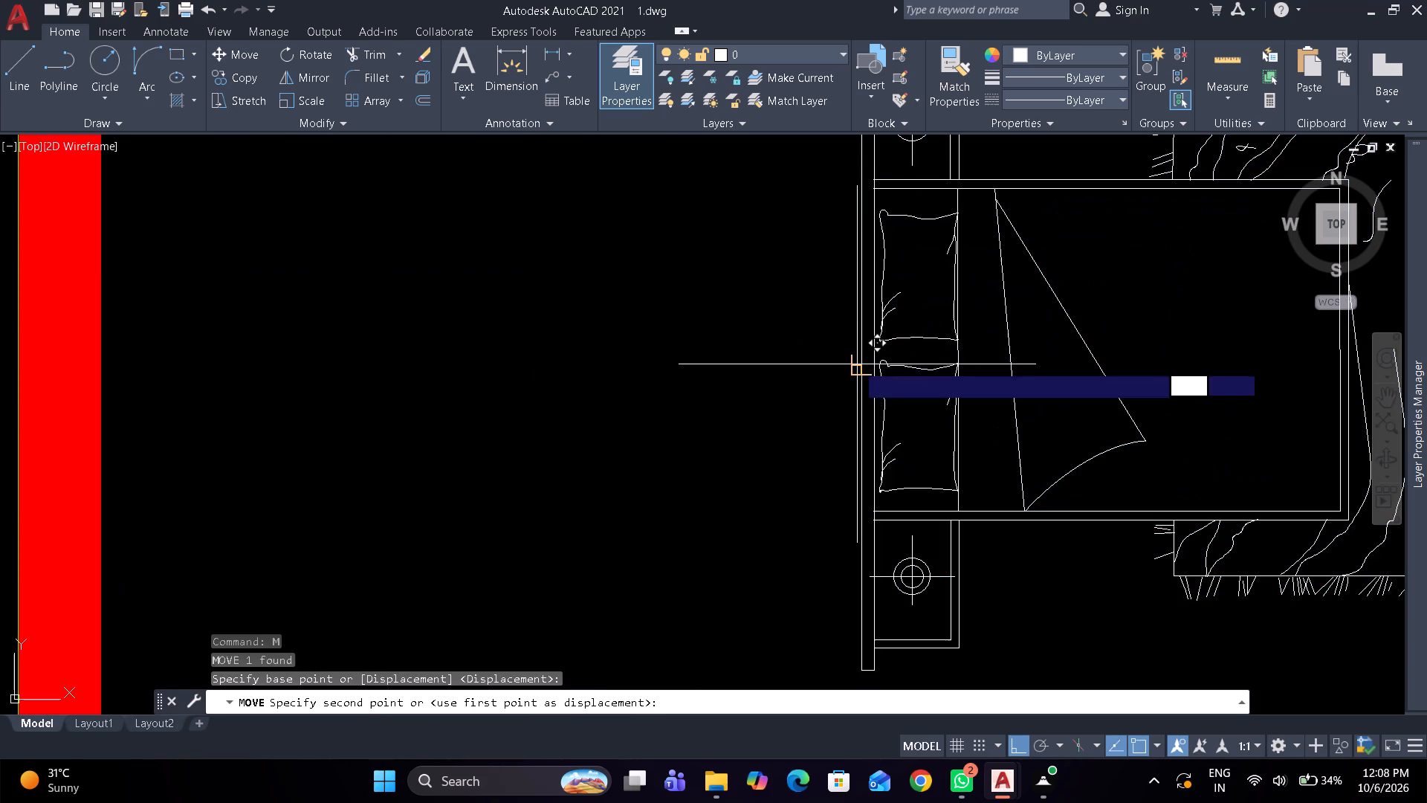
scroll(846, 365, down, 10)
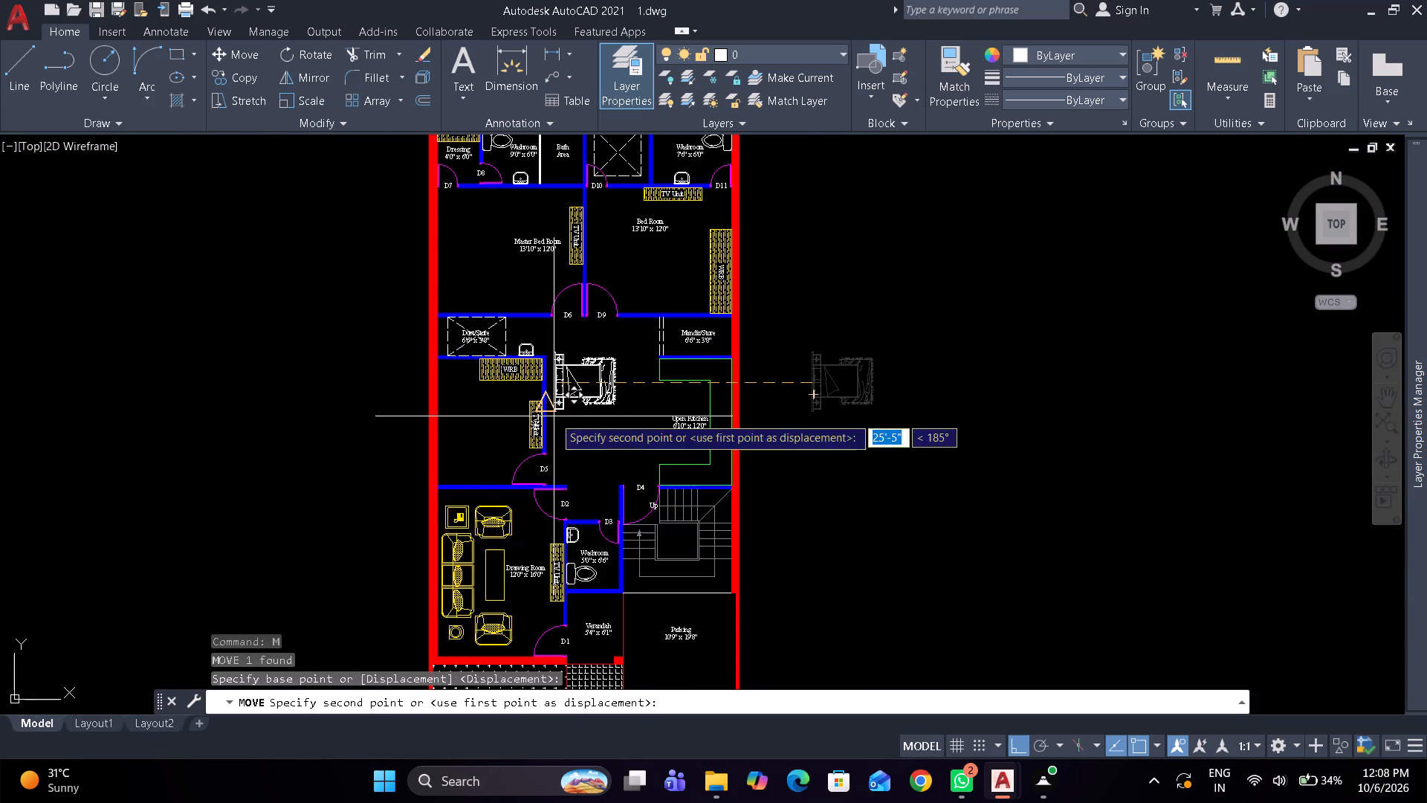
scroll(462, 445, up, 2)
middle_drag(459, 446, 532, 448)
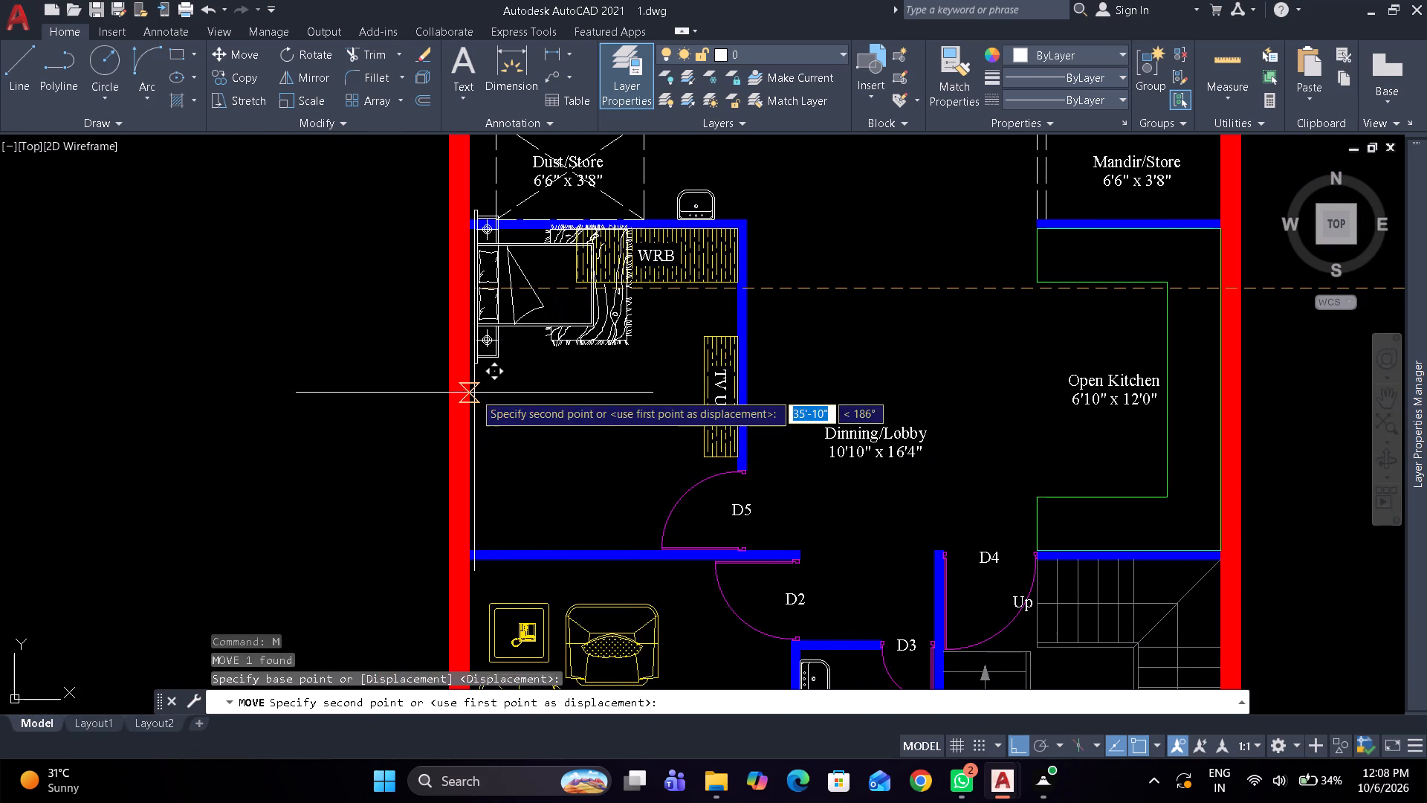
click(470, 387)
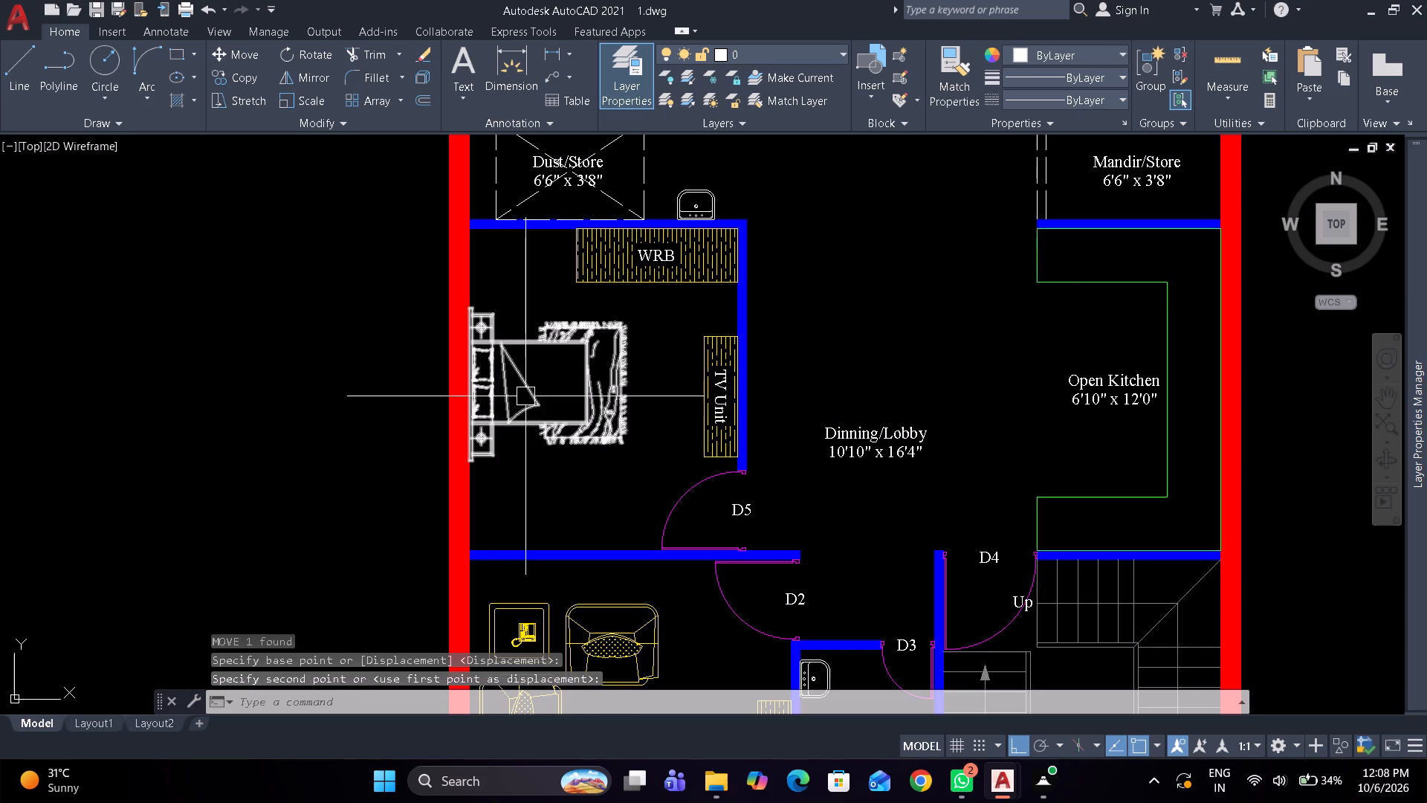
Nudge the bed slightly down along the outer wall, away from the WRB.
click(585, 359)
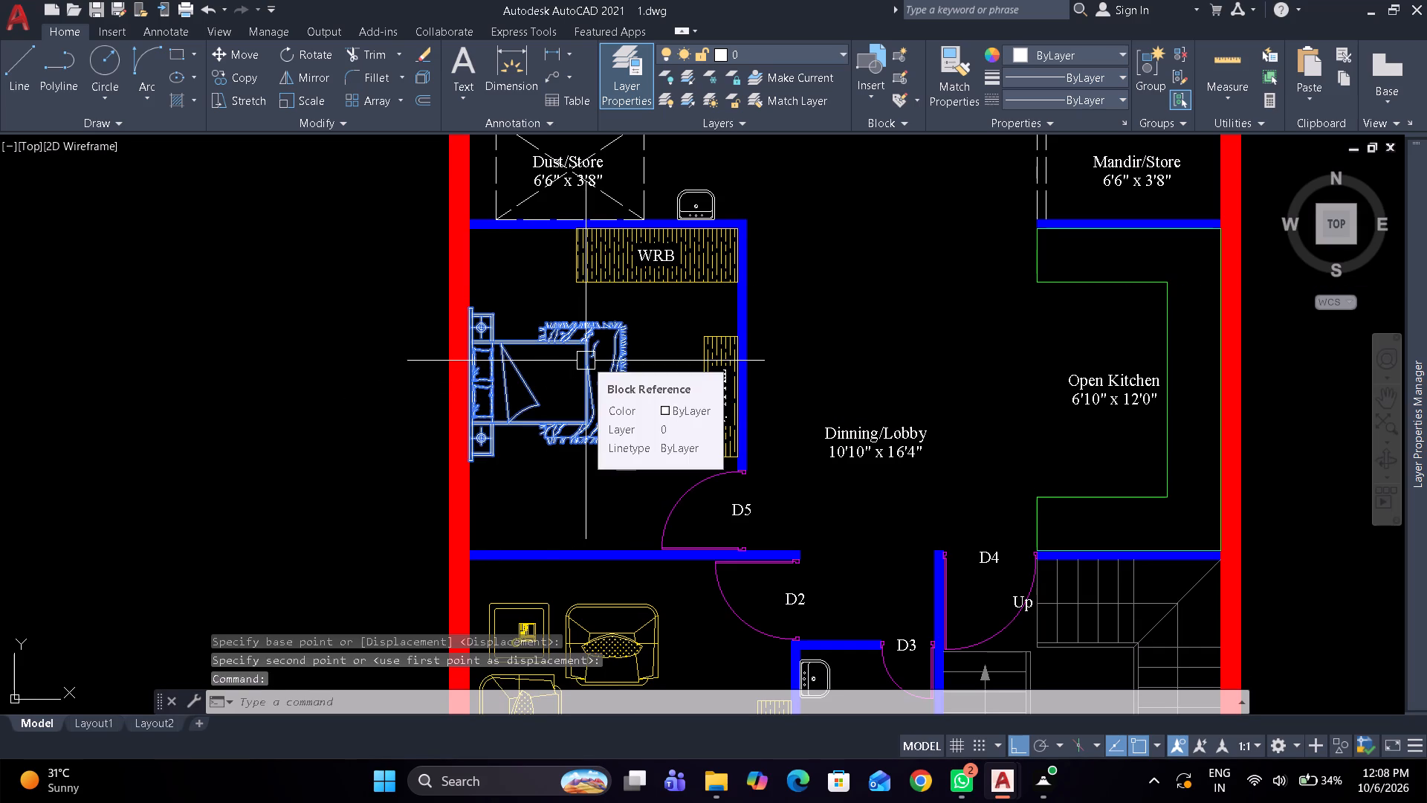
key(ctrl+Down)
key(ctrl+Down)
key(ctrl+Down)
key(ctrl+Down)
key(ctrl+Down)
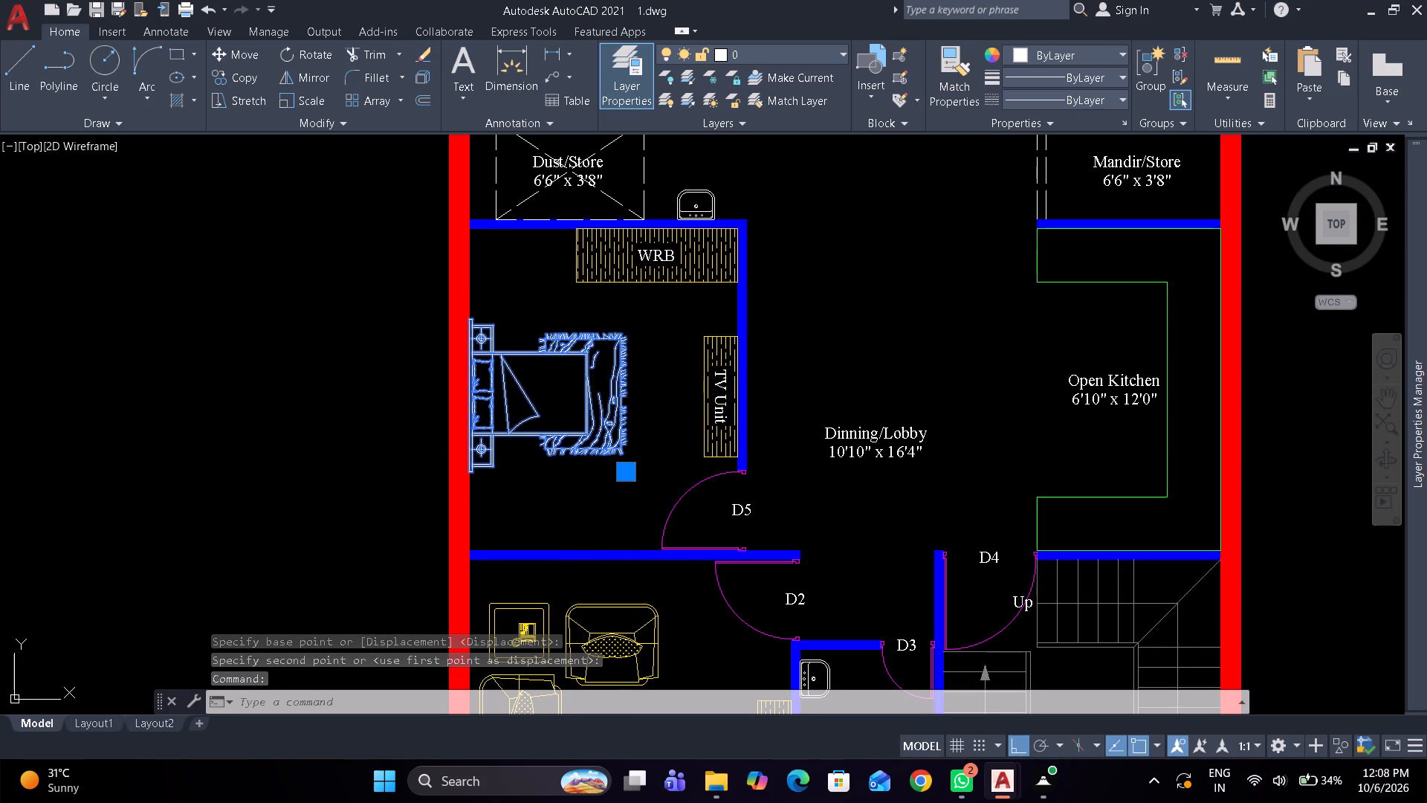
Assign the bed to the Furniture layer and clear the selection.
click(751, 57)
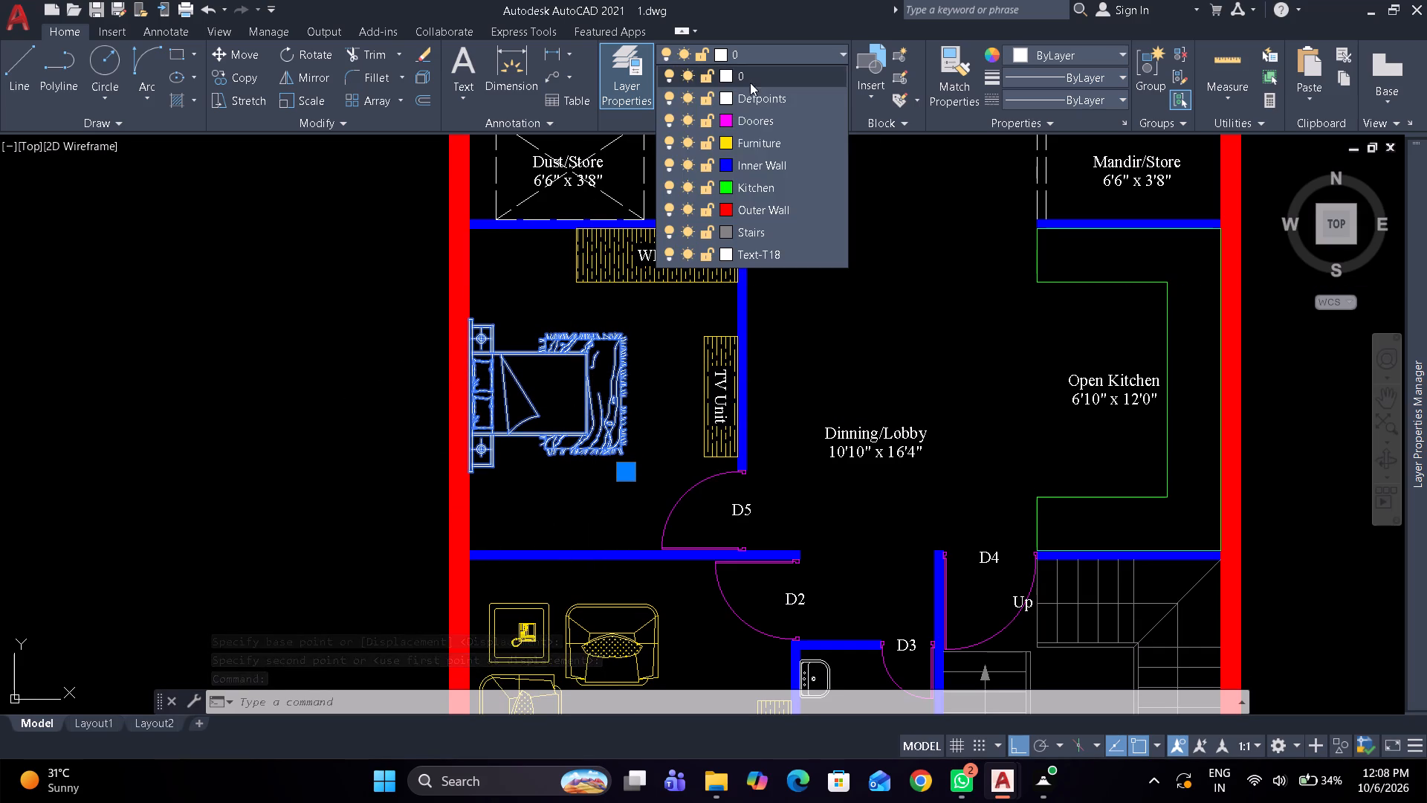
click(745, 141)
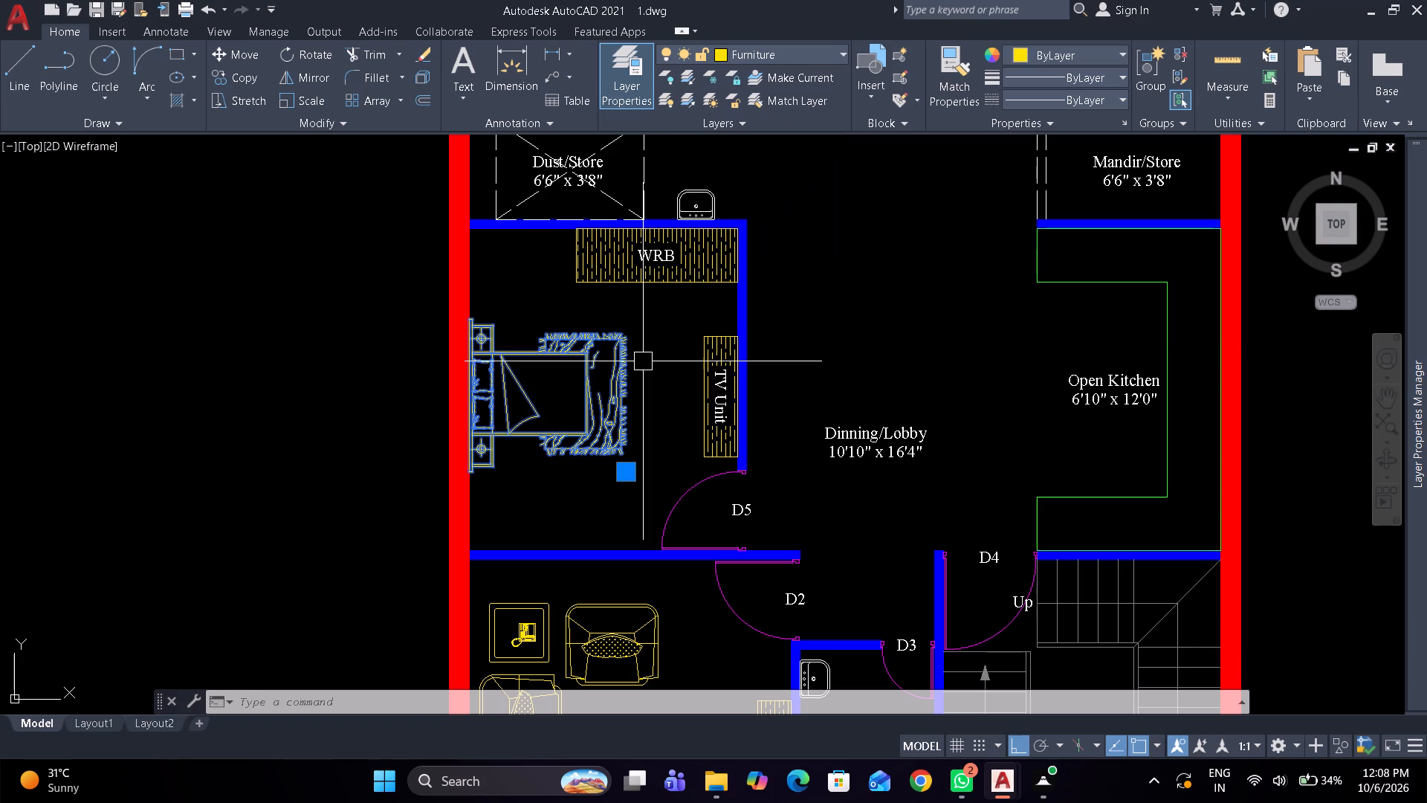
key(Escape)
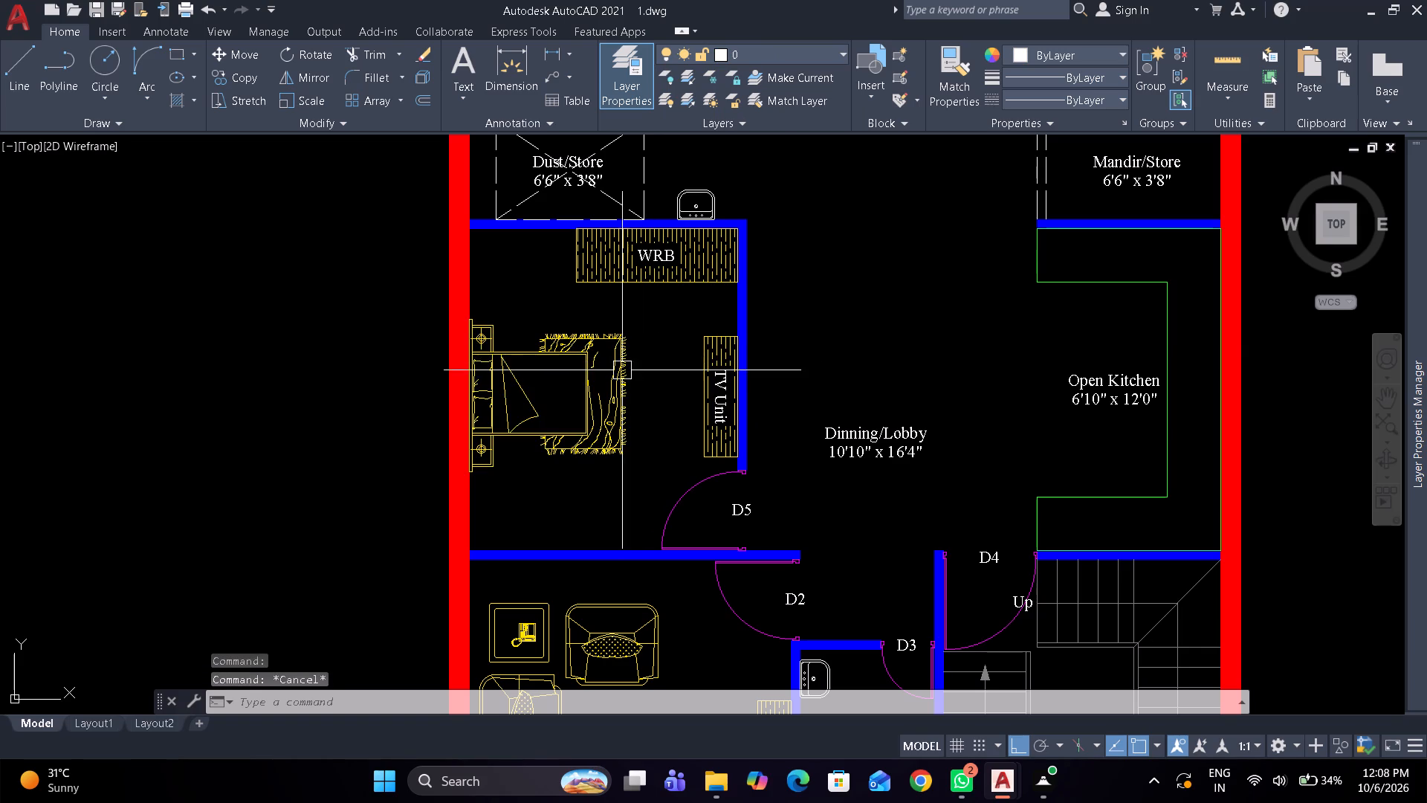
Copy the bed about 17' straight up into the Master Bed Room, with its headboard against the outer wall, and finish copying.
click(609, 379)
text(co)
key(space)
click(615, 369)
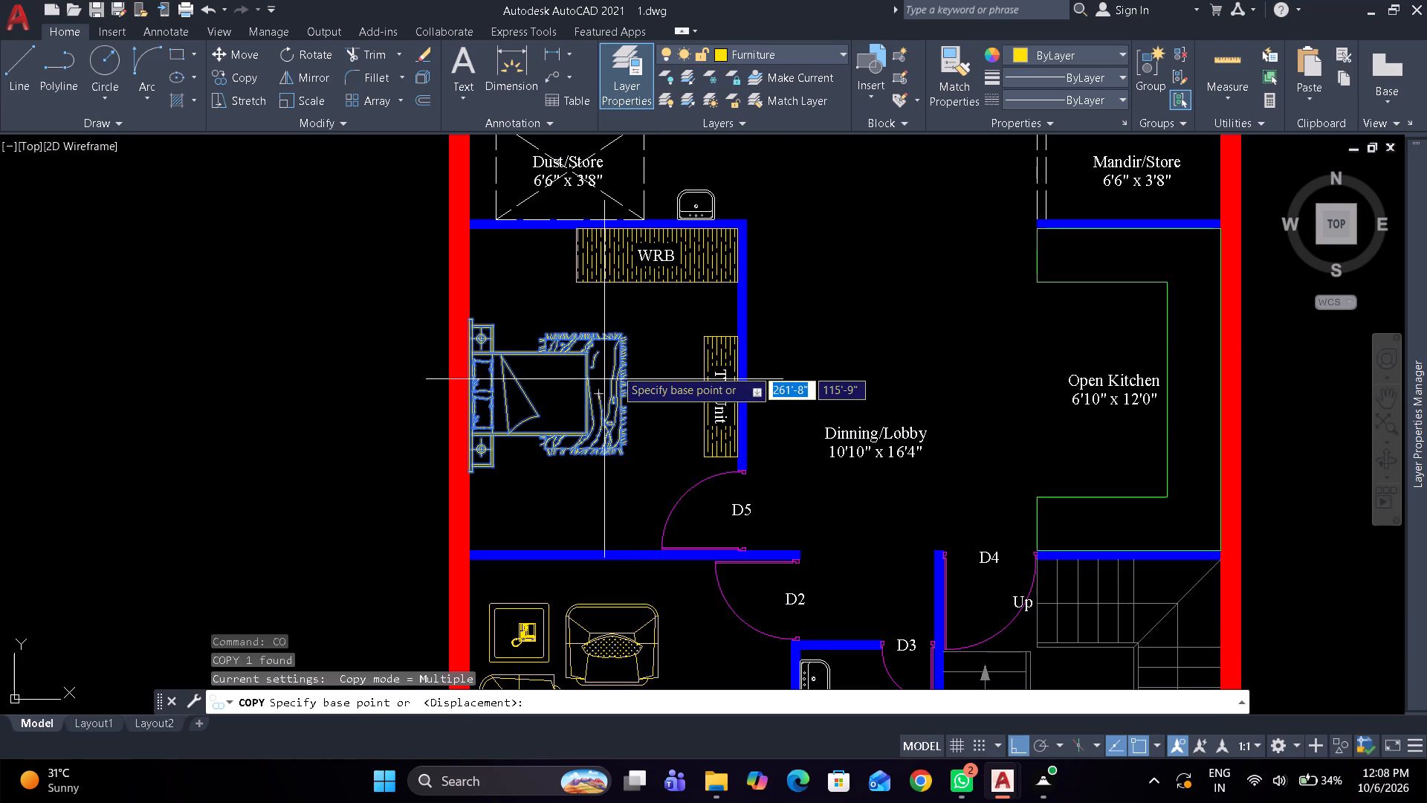
scroll(621, 324, down, 3)
middle_drag(621, 324, 598, 573)
scroll(624, 426, up, 2)
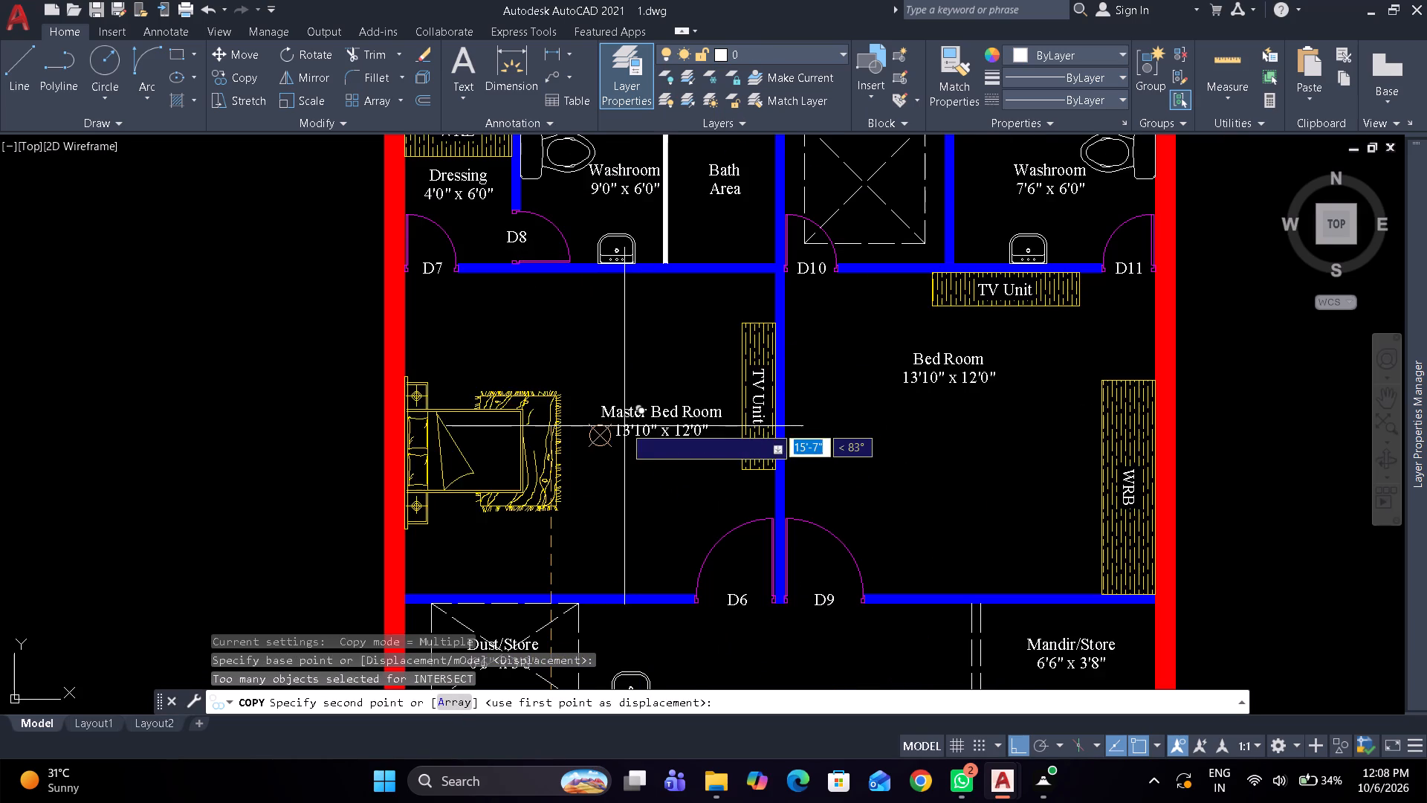
scroll(602, 381, up, 1)
scroll(587, 401, down, 1)
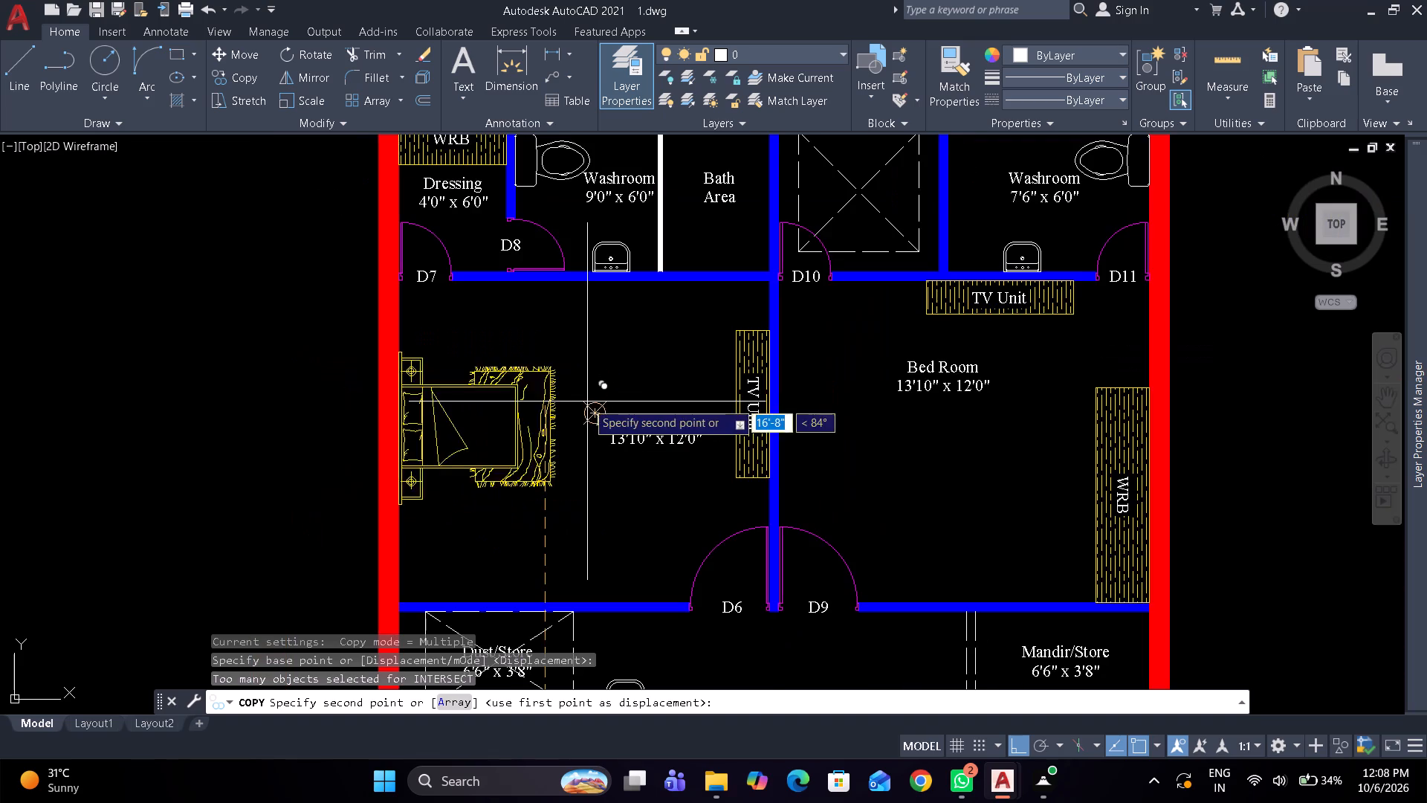
scroll(566, 401, up, 1)
scroll(554, 401, down, 1)
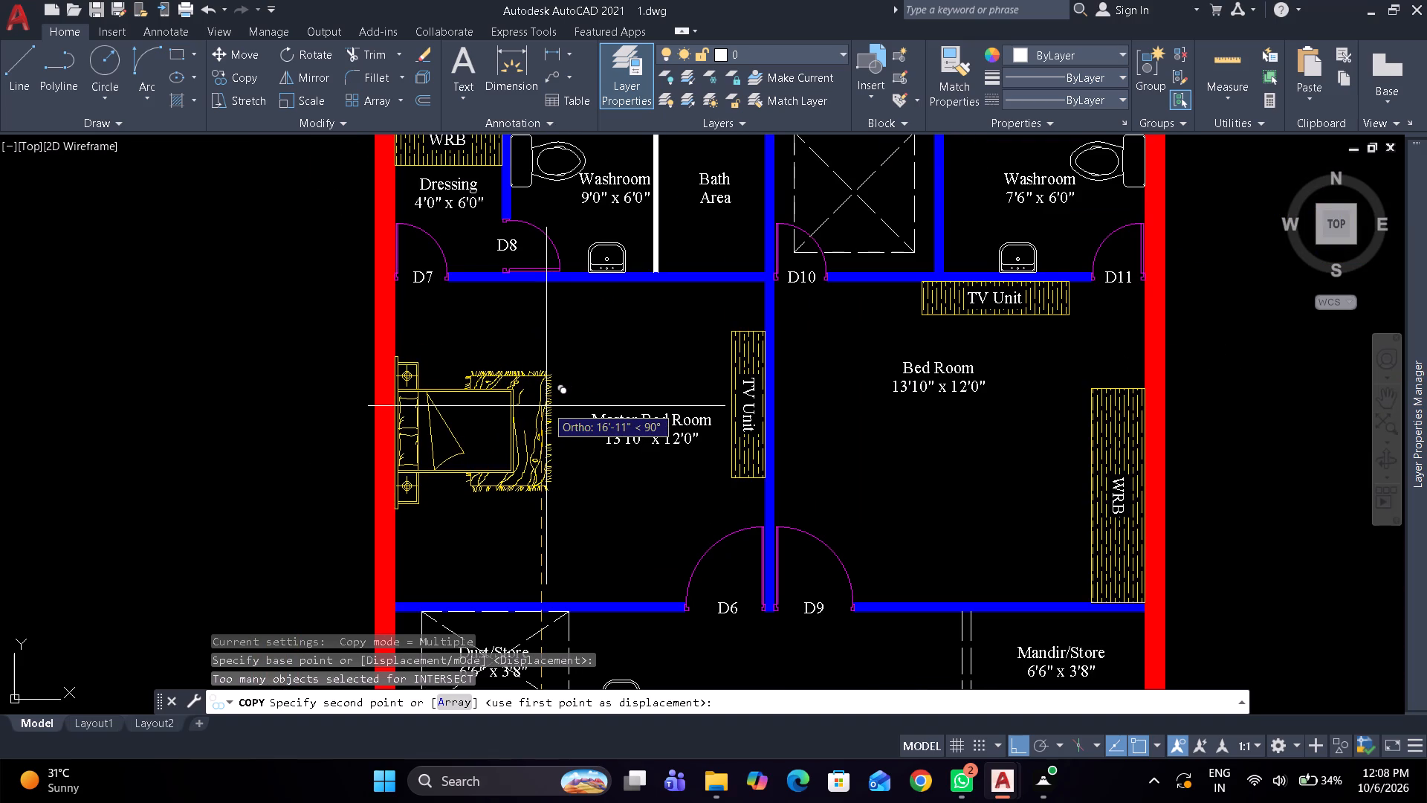
click(544, 410)
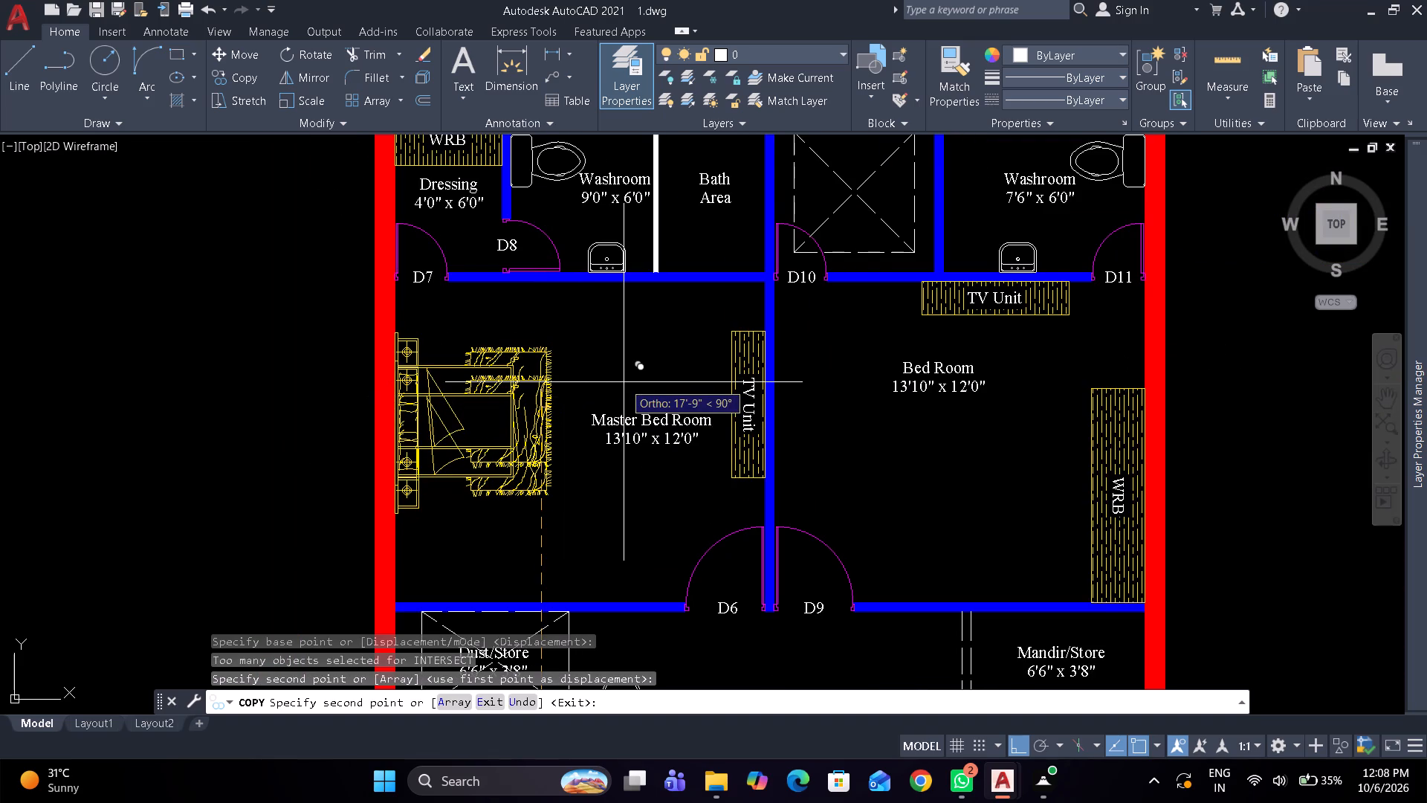
key(space)
Copy the Master Bed Room bed horizontally about 35'-2" to the empty space beyond the Bed Room's outer wall.
click(511, 420)
key(space)
click(495, 440)
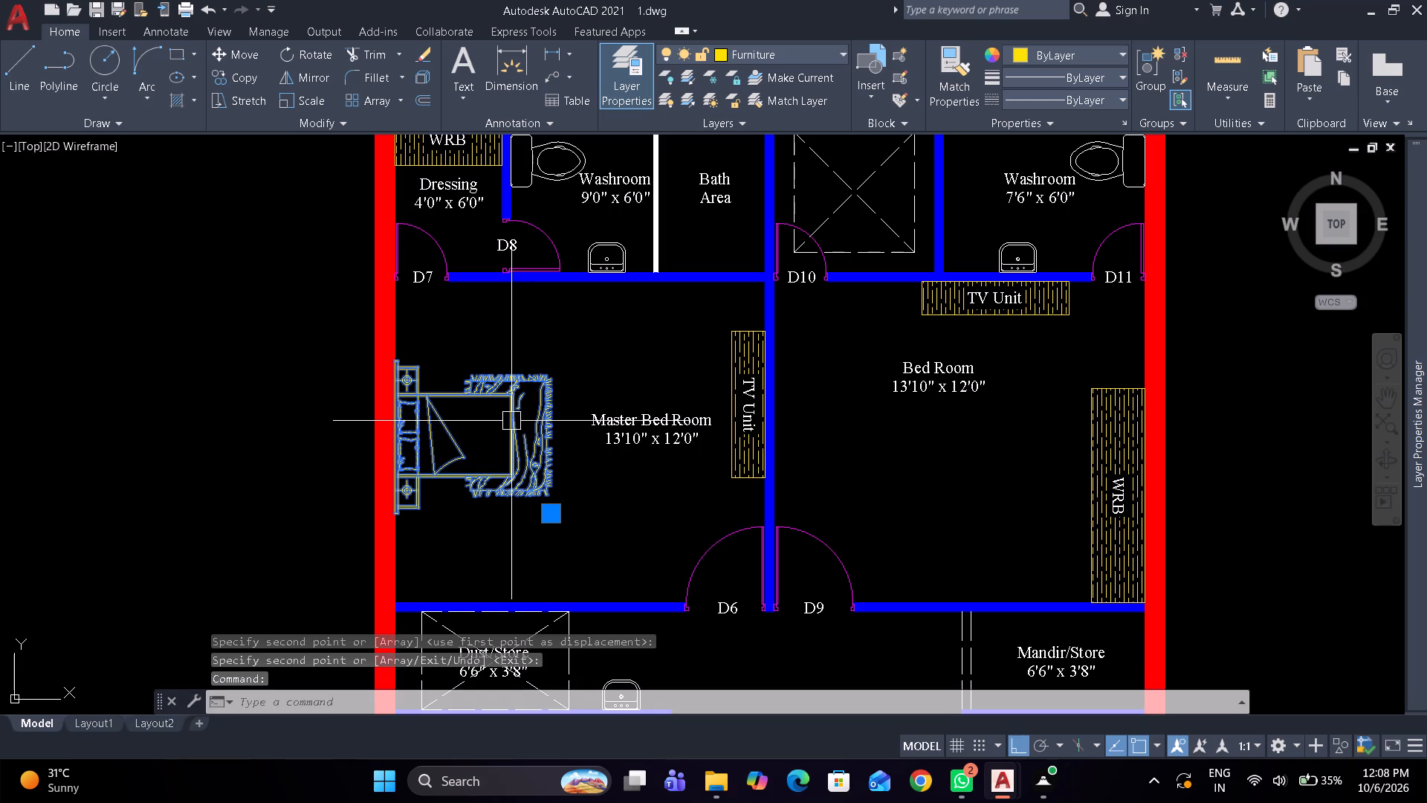
scroll(963, 413, down, 1)
middle_drag(942, 412, 572, 412)
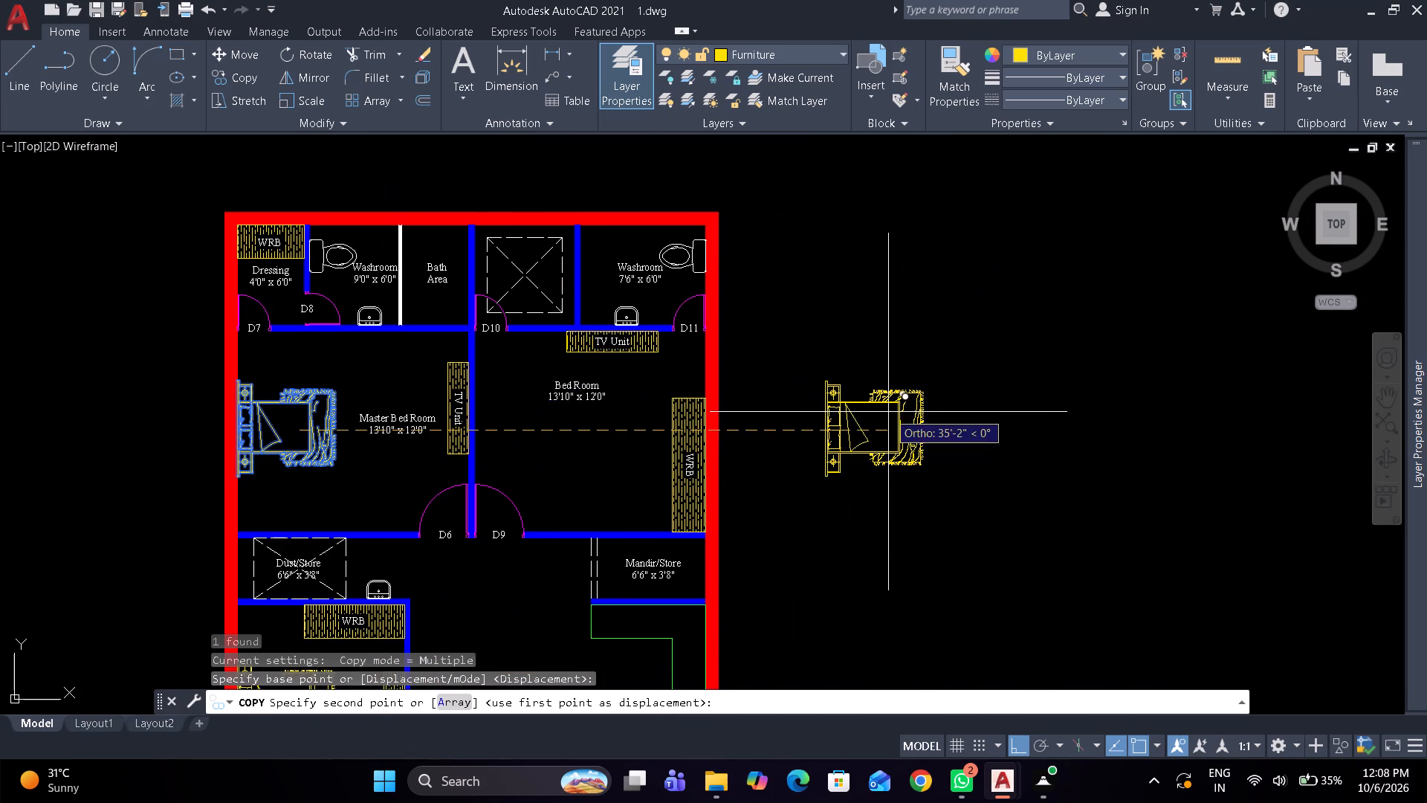
click(888, 412)
key(space)
Rotate the bed copy outside the plan 90° counterclockwise so its headboard faces down.
click(890, 396)
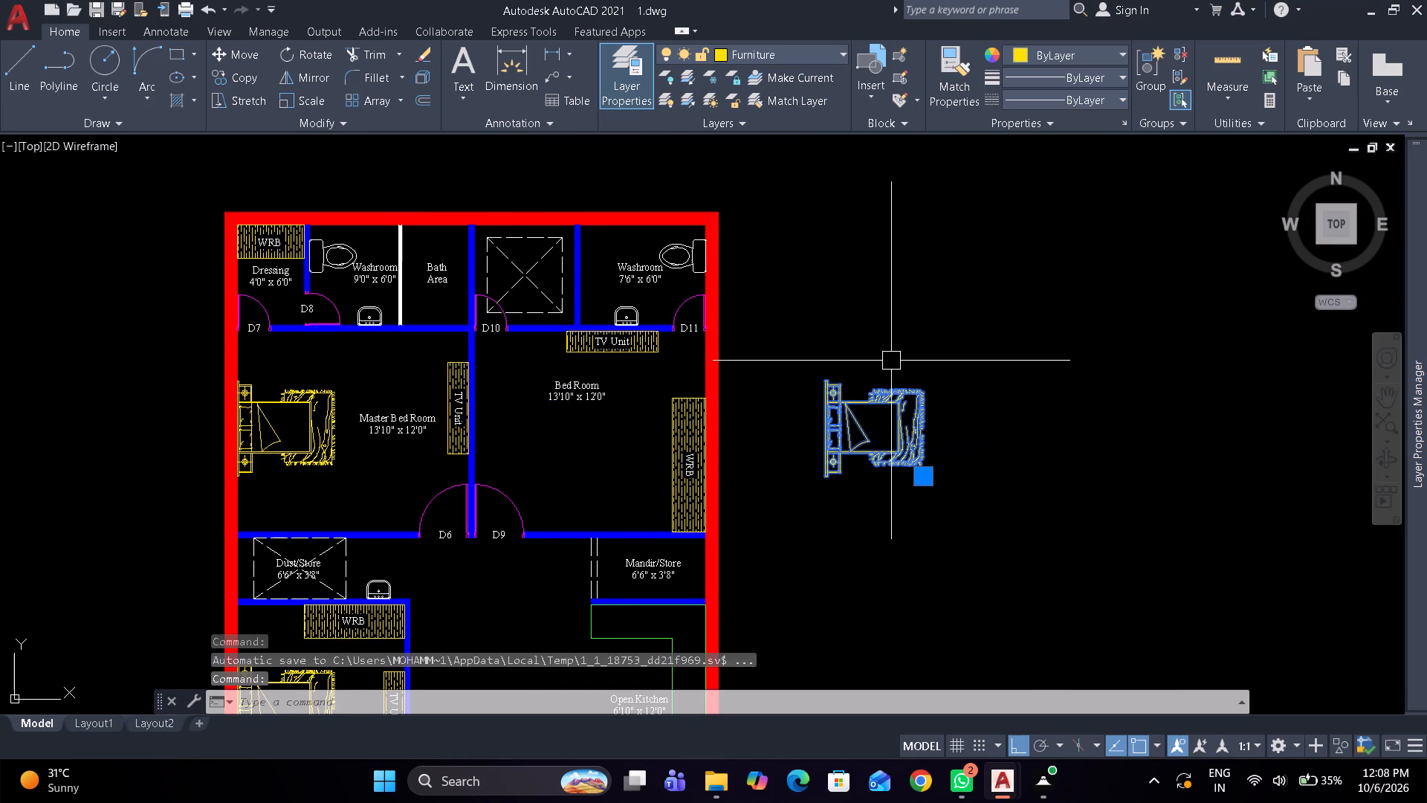
text(ro)
key(space)
drag(873, 401, 876, 364)
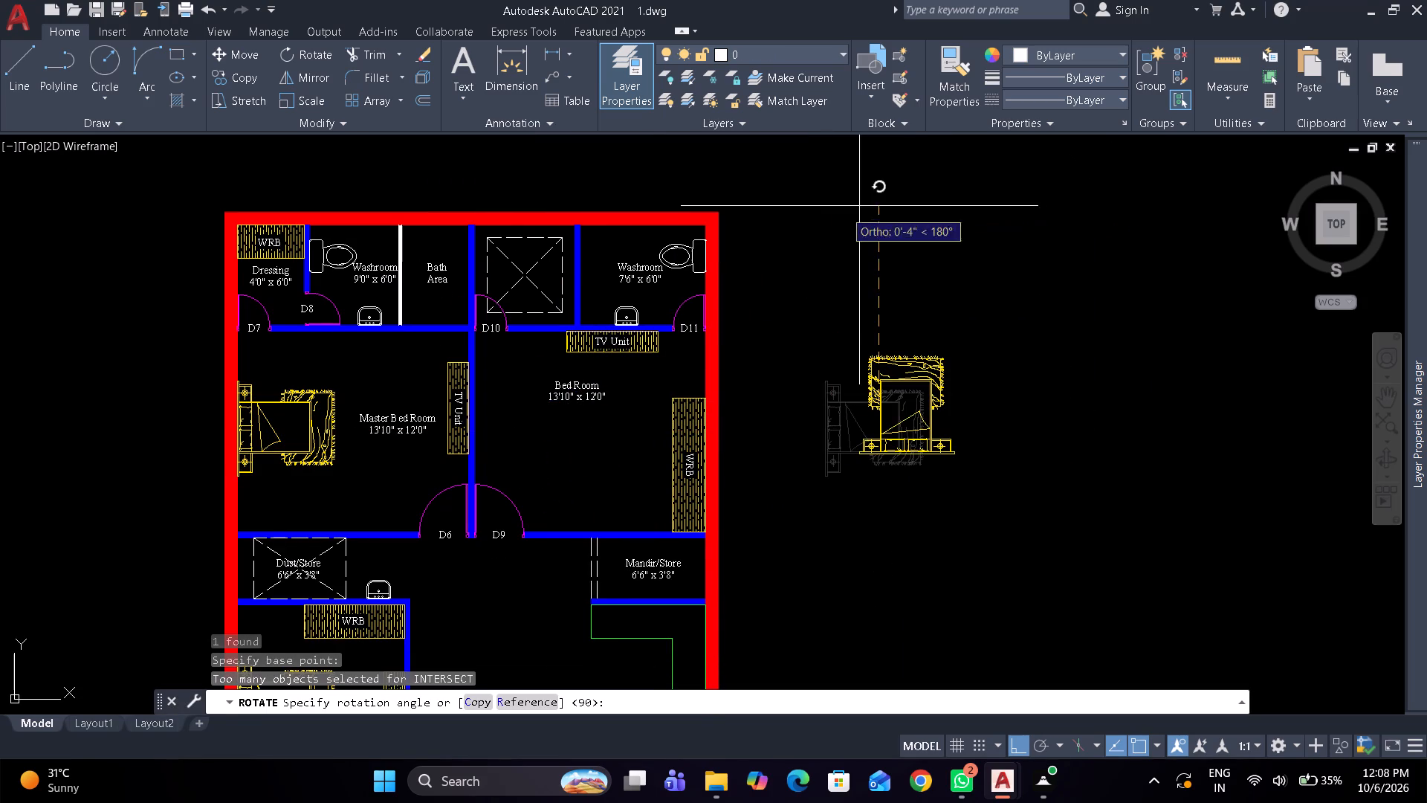
click(771, 282)
Move the rotated bed by its headboard midpoint into the Bed Room, with its headboard against the wall above Mandir/Store.
click(877, 382)
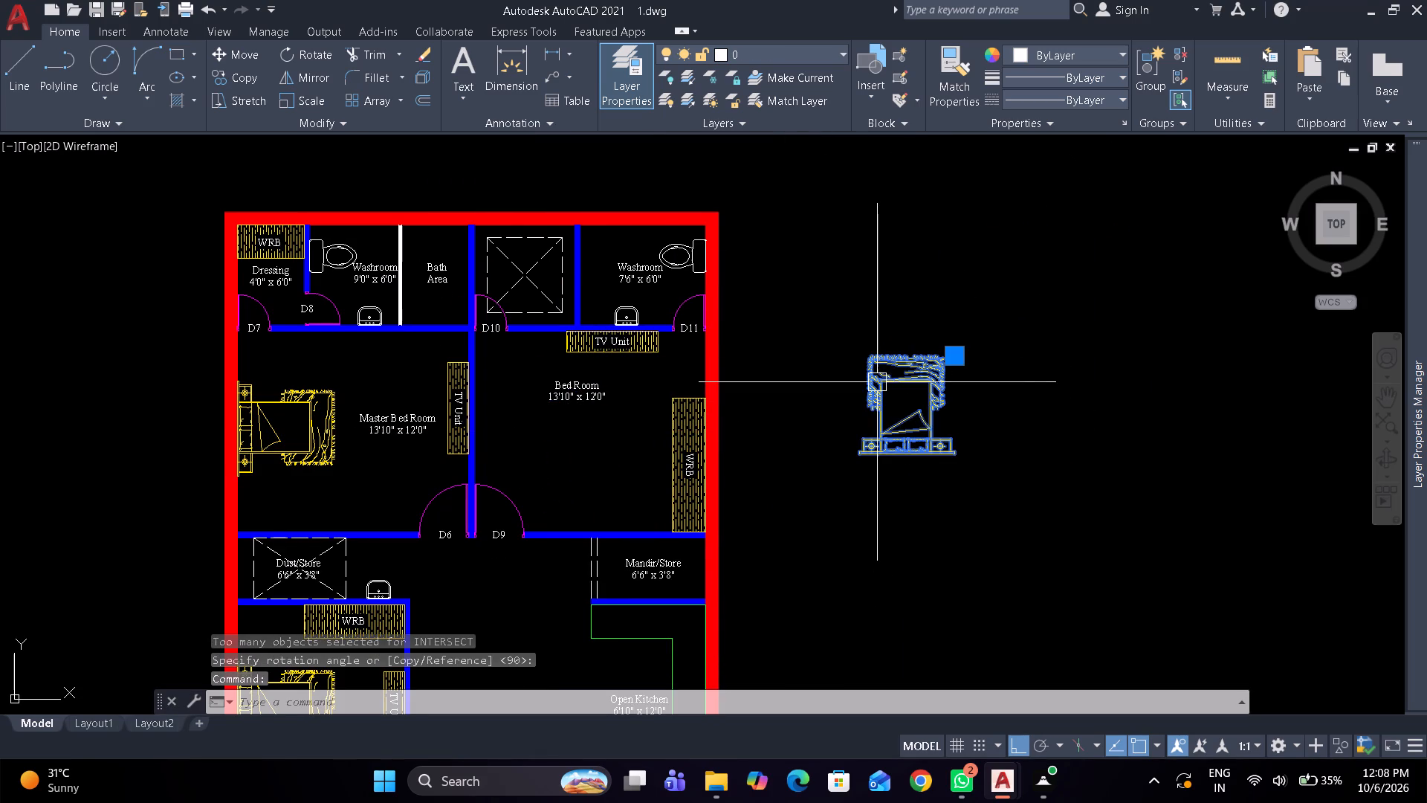
key(m)
key(space)
scroll(896, 536, up, 3)
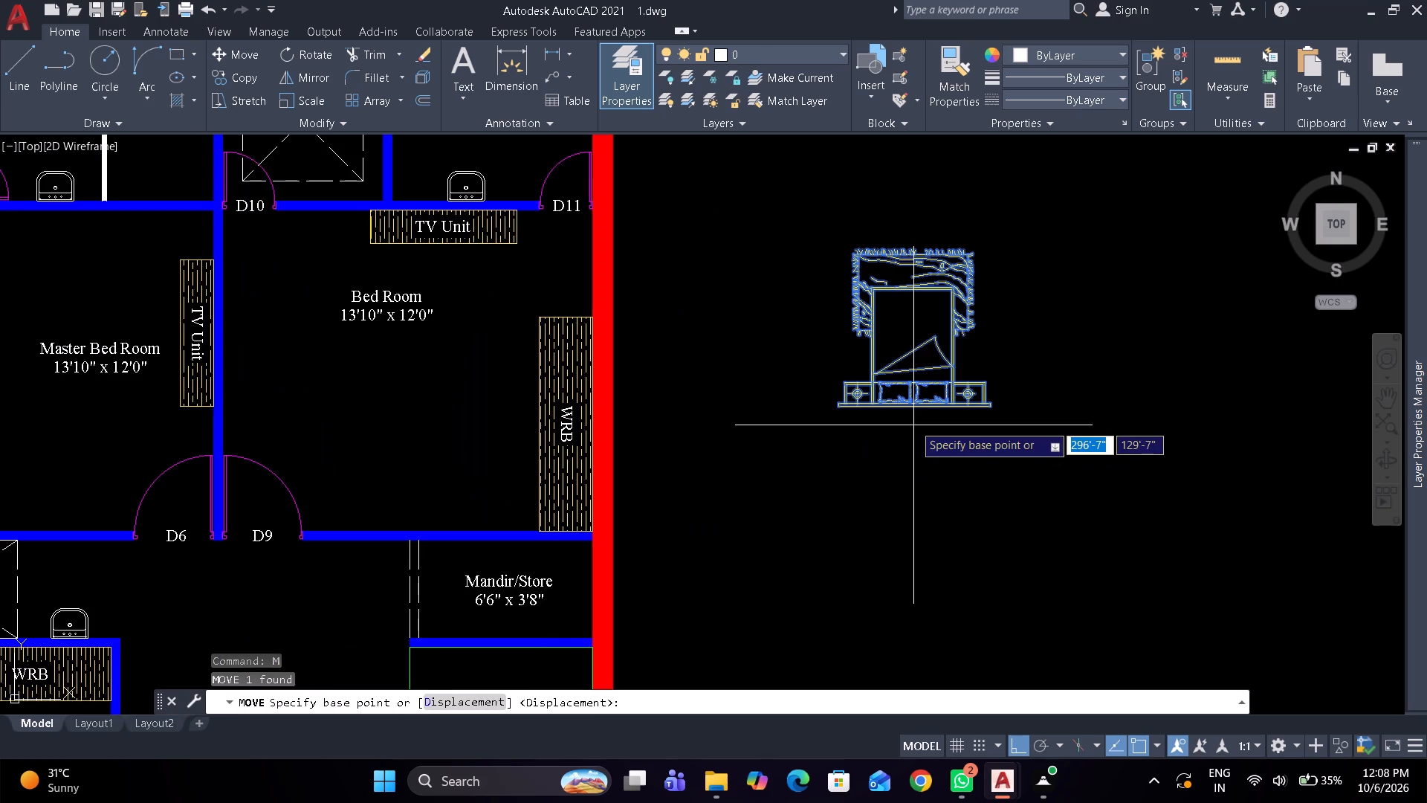
scroll(913, 420, up, 2)
click(913, 390)
scroll(875, 419, down, 3)
middle_drag(875, 419, 1009, 358)
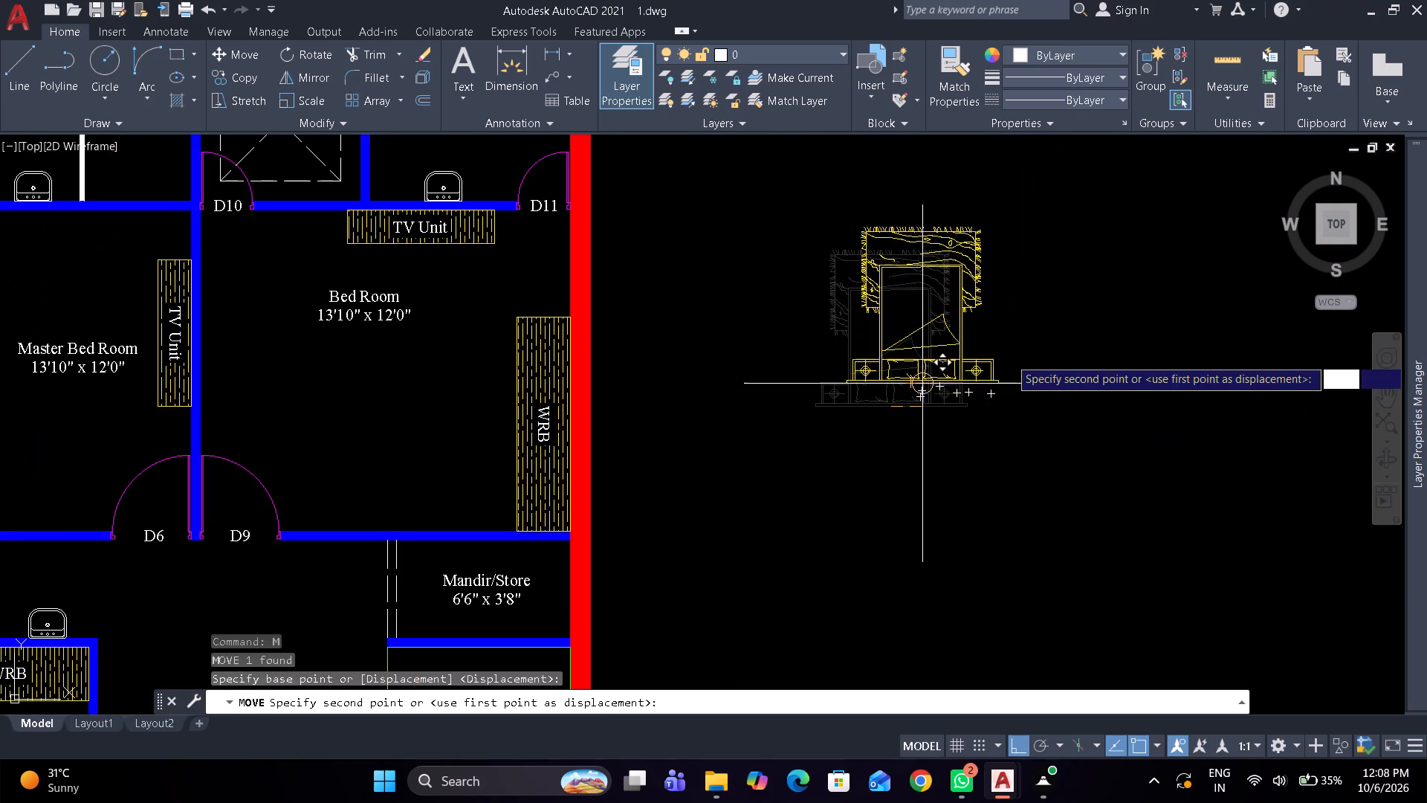
scroll(500, 509, up, 2)
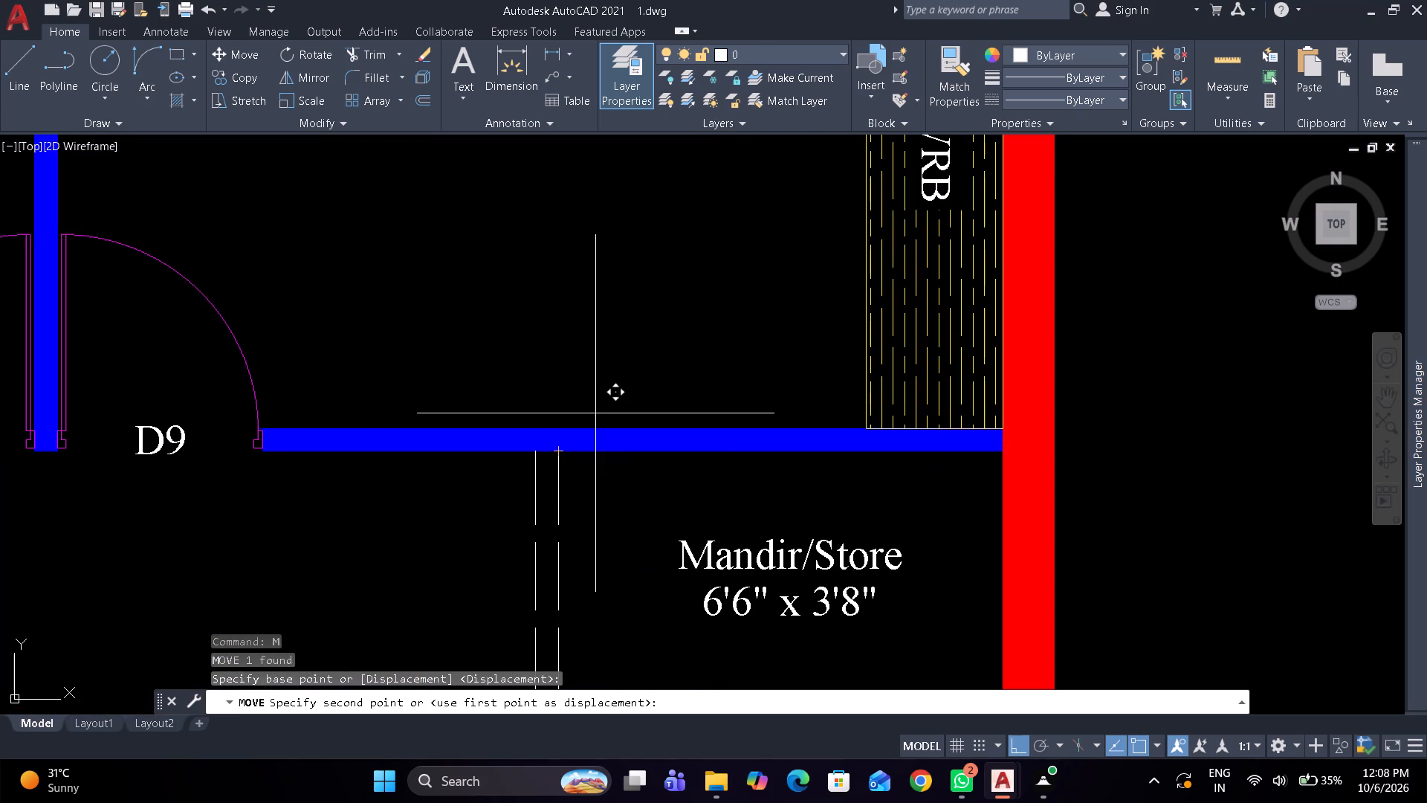
click(585, 424)
scroll(625, 373, down, 2)
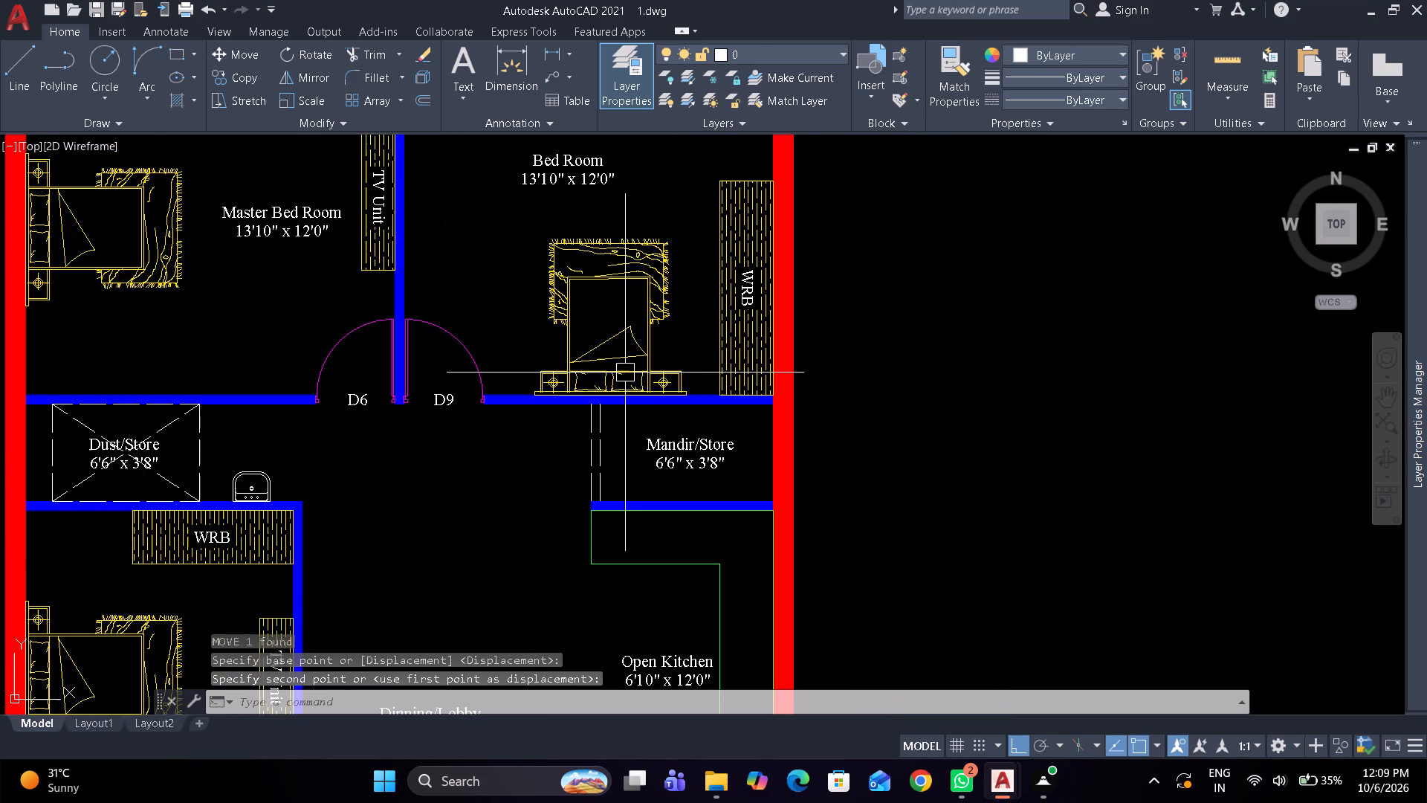
scroll(623, 373, down, 1)
middle_drag(632, 399, 634, 419)
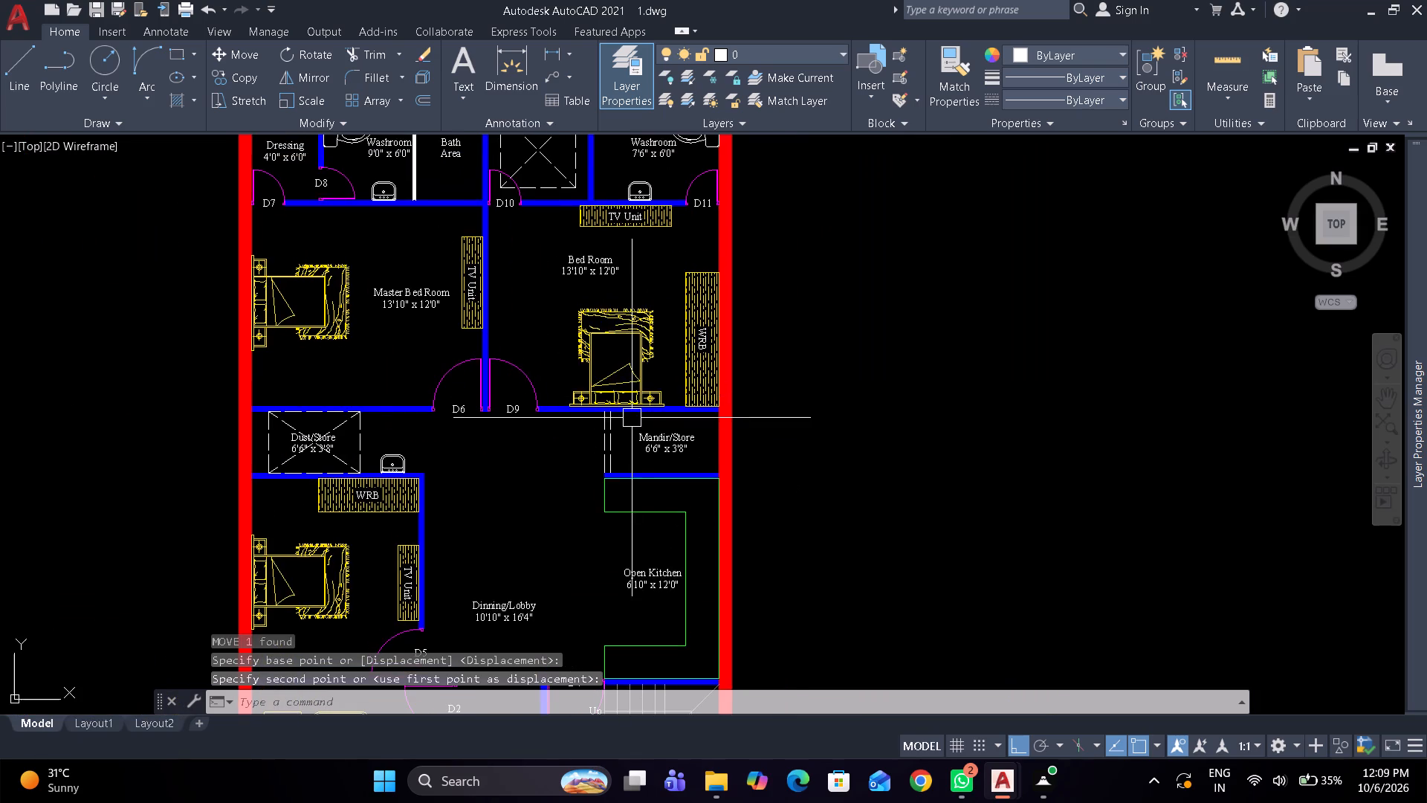
Scale up the Bed Room bed freehand about its headboard midpoint on the wall.
scroll(622, 370, up, 1)
click(650, 340)
text(sc)
key(space)
scroll(610, 389, up, 2)
scroll(621, 492, up, 1)
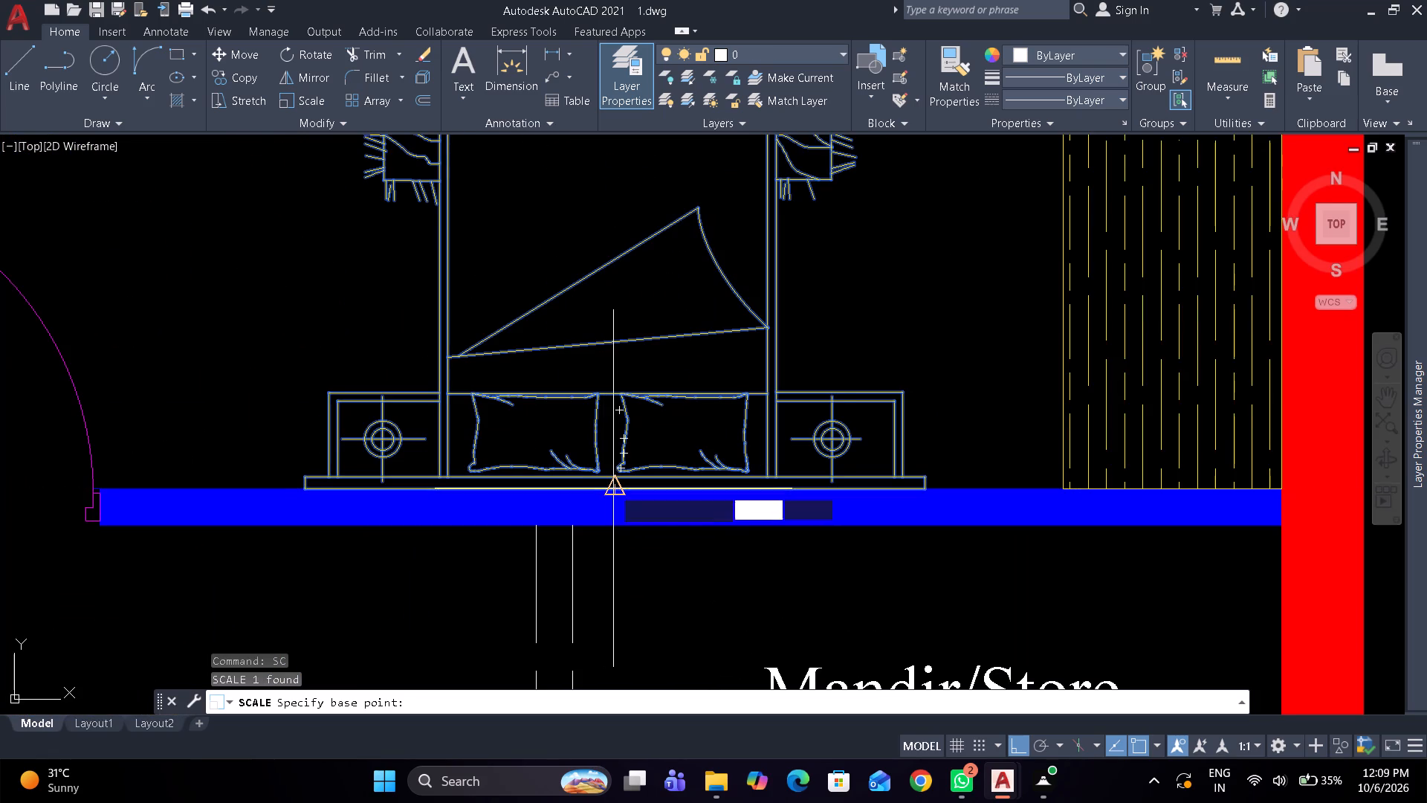
click(613, 488)
scroll(614, 488, down, 2)
scroll(624, 524, up, 1)
scroll(646, 562, down, 1)
middle_drag(650, 570, 679, 472)
scroll(686, 526, up, 1)
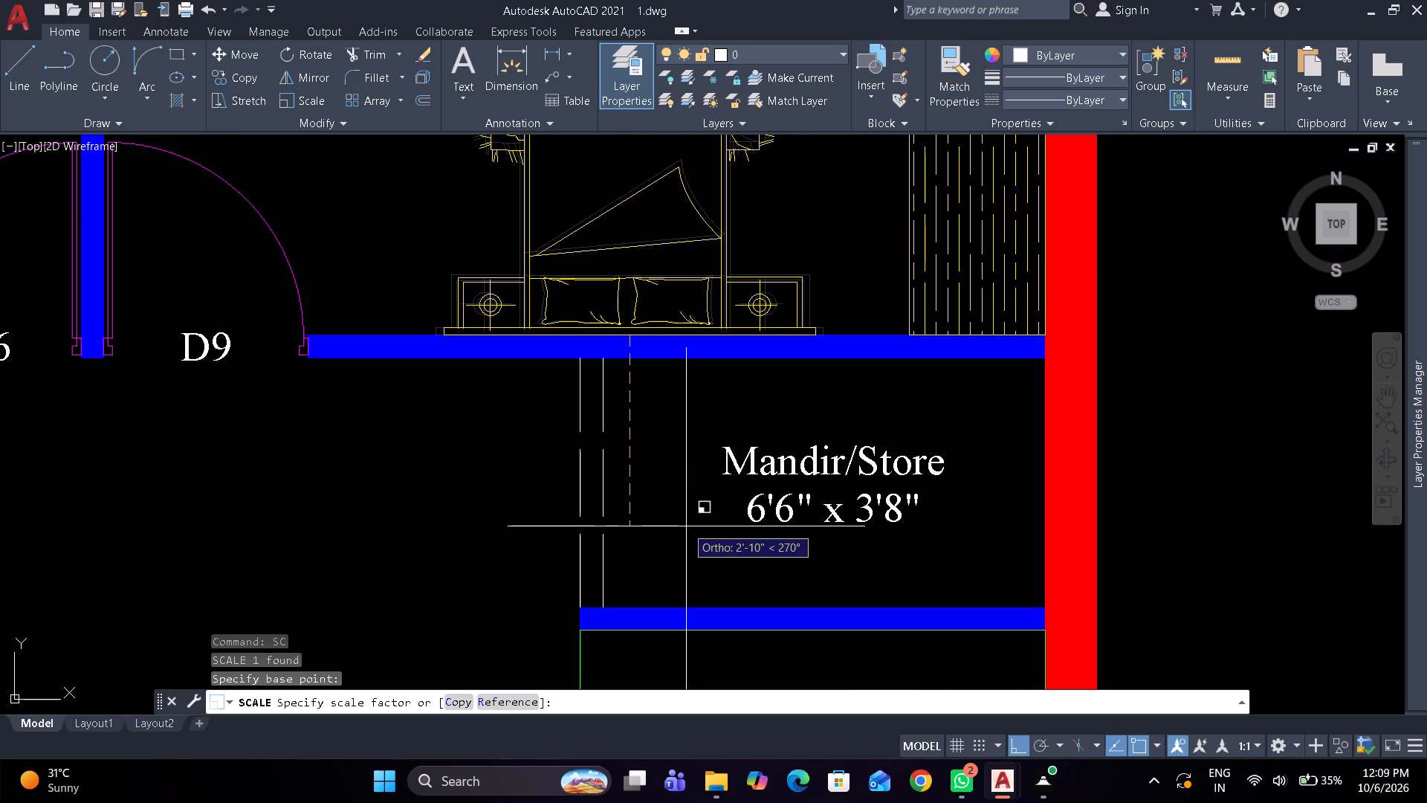
click(722, 563)
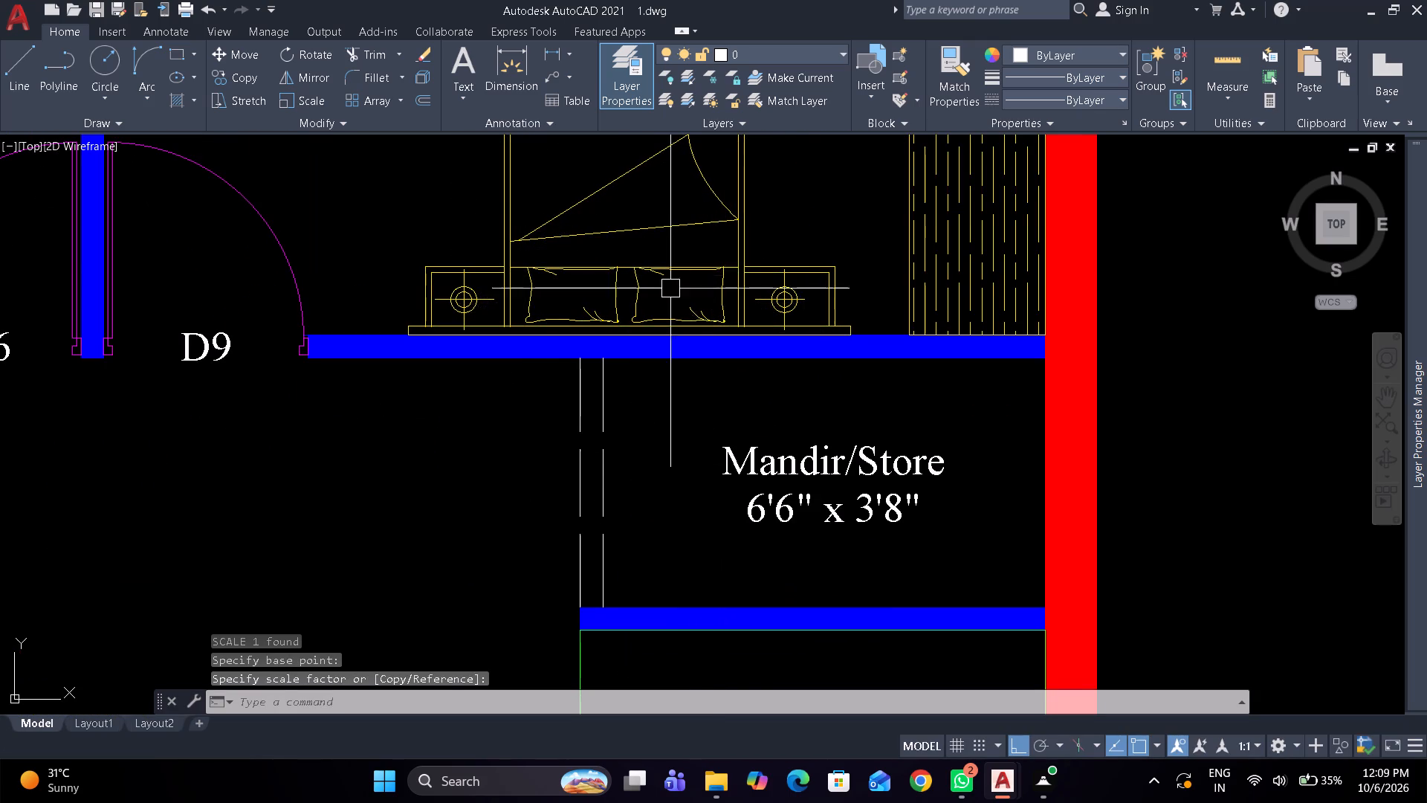
Measure the width of the Bed Room bed across its foot end without placing a dimension.
middle_drag(669, 288, 670, 581)
scroll(609, 281, up, 1)
scroll(551, 367, up, 2)
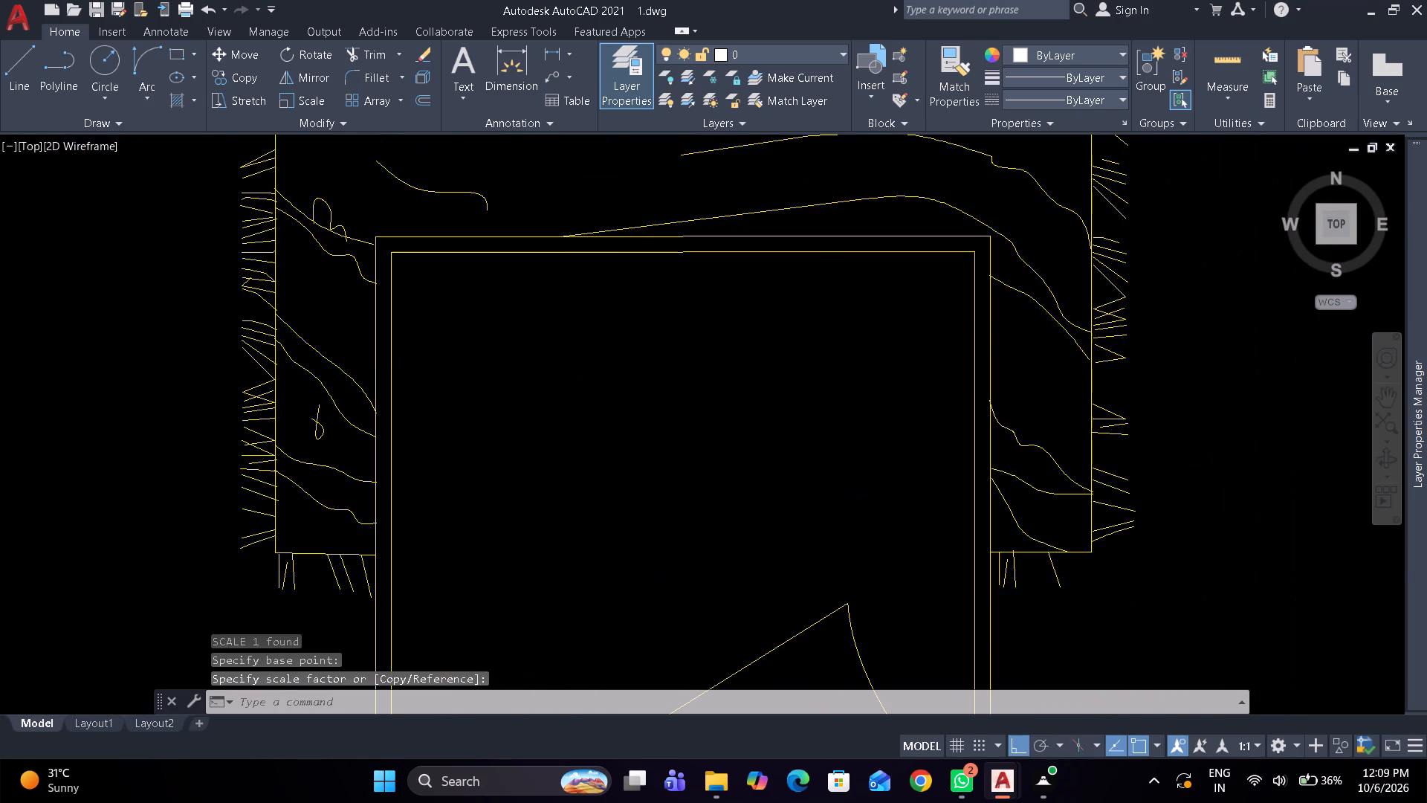
key(d)
text(im)
key(space)
middle_drag(540, 361, 554, 450)
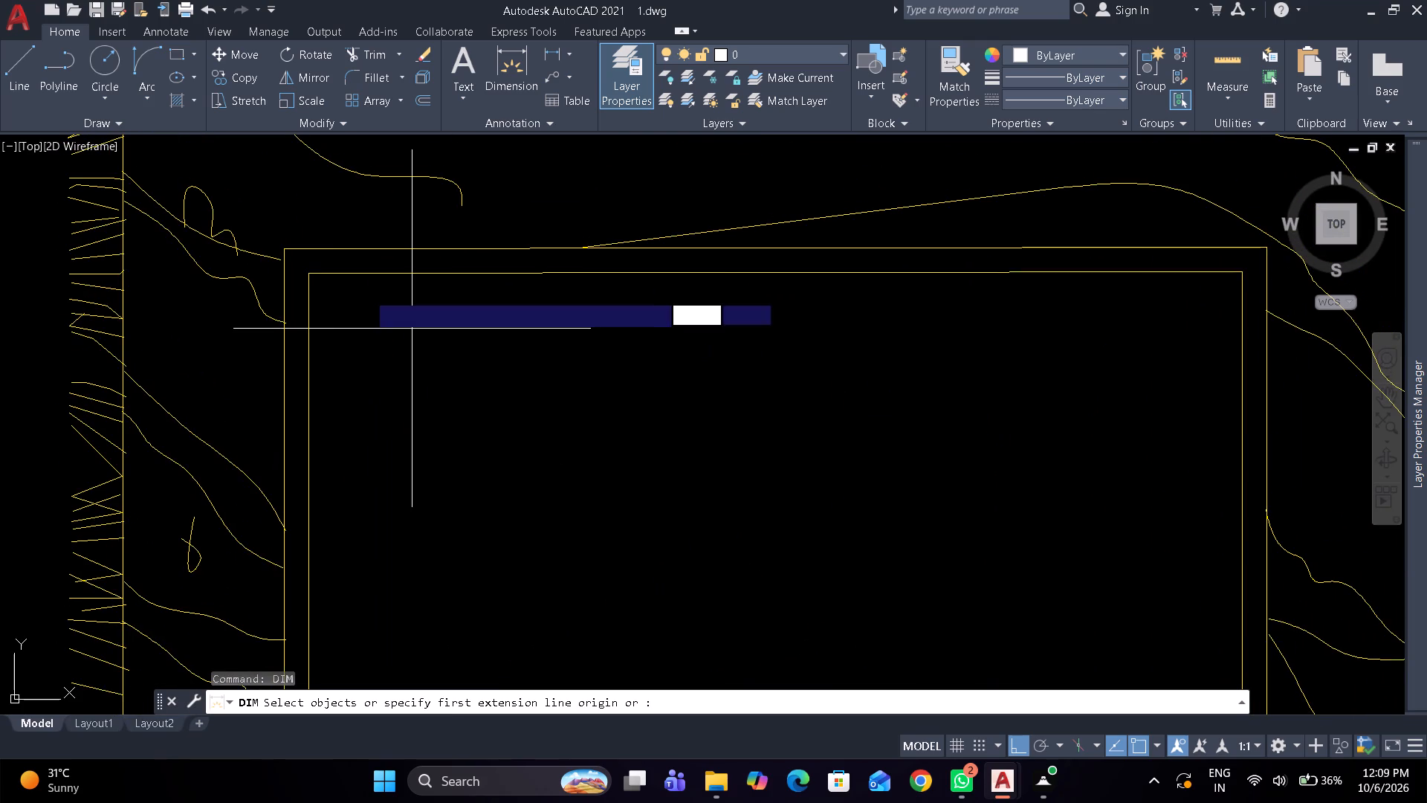
click(288, 251)
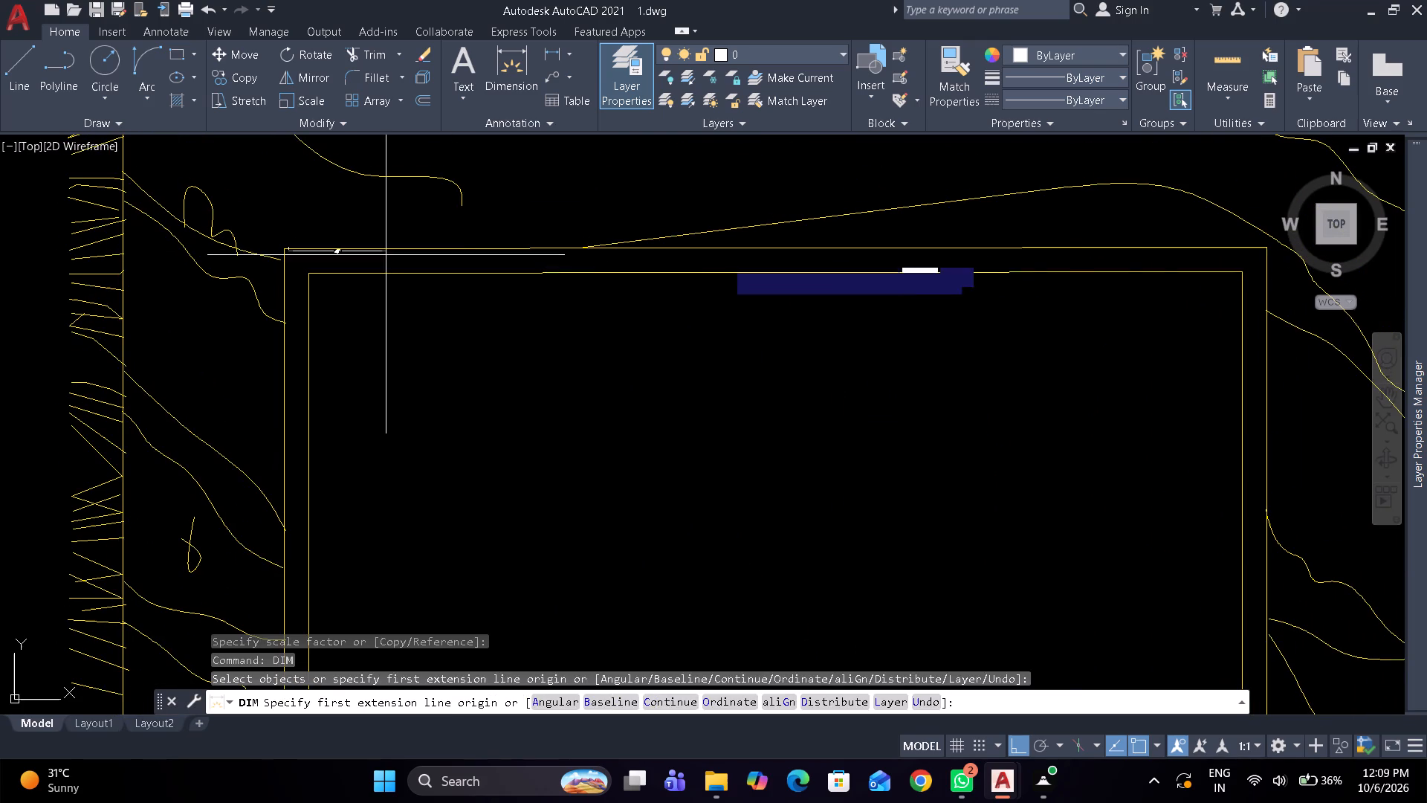
middle_drag(1081, 251, 884, 281)
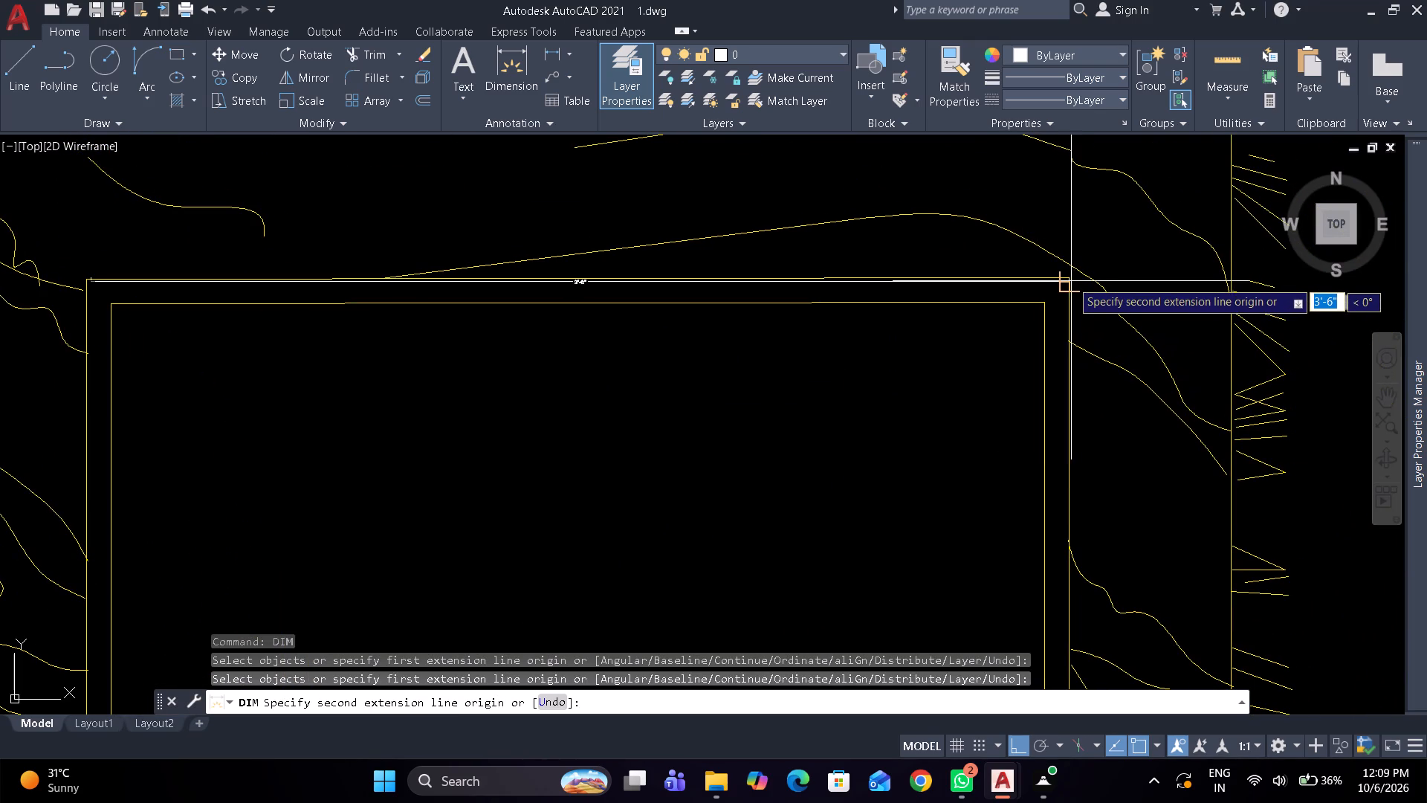
scroll(1071, 277, up, 4)
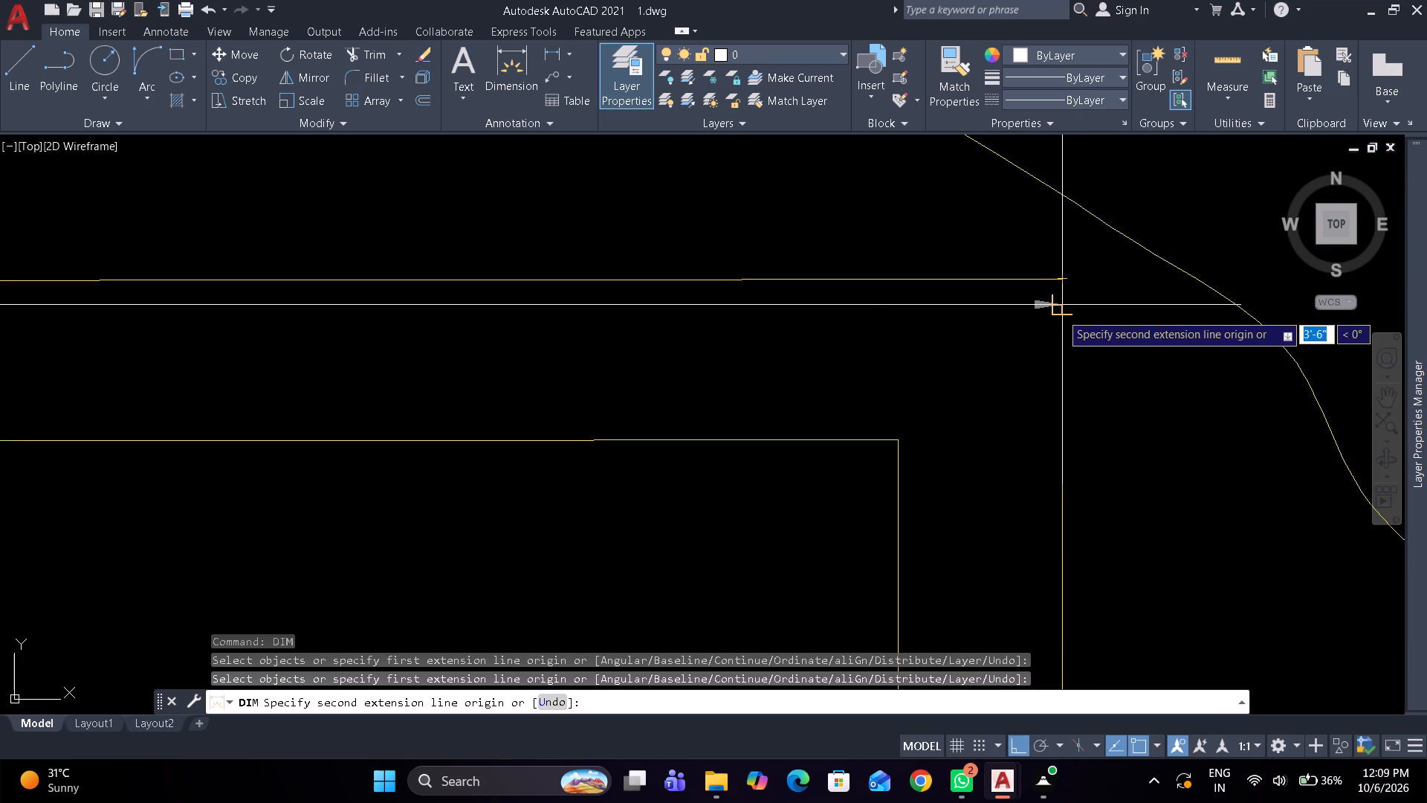
key(Escape)
Trim the short leftover wall line at the jamb of door D9, beside the Bed Room bed.
scroll(1023, 296, down, 6)
scroll(741, 320, down, 7)
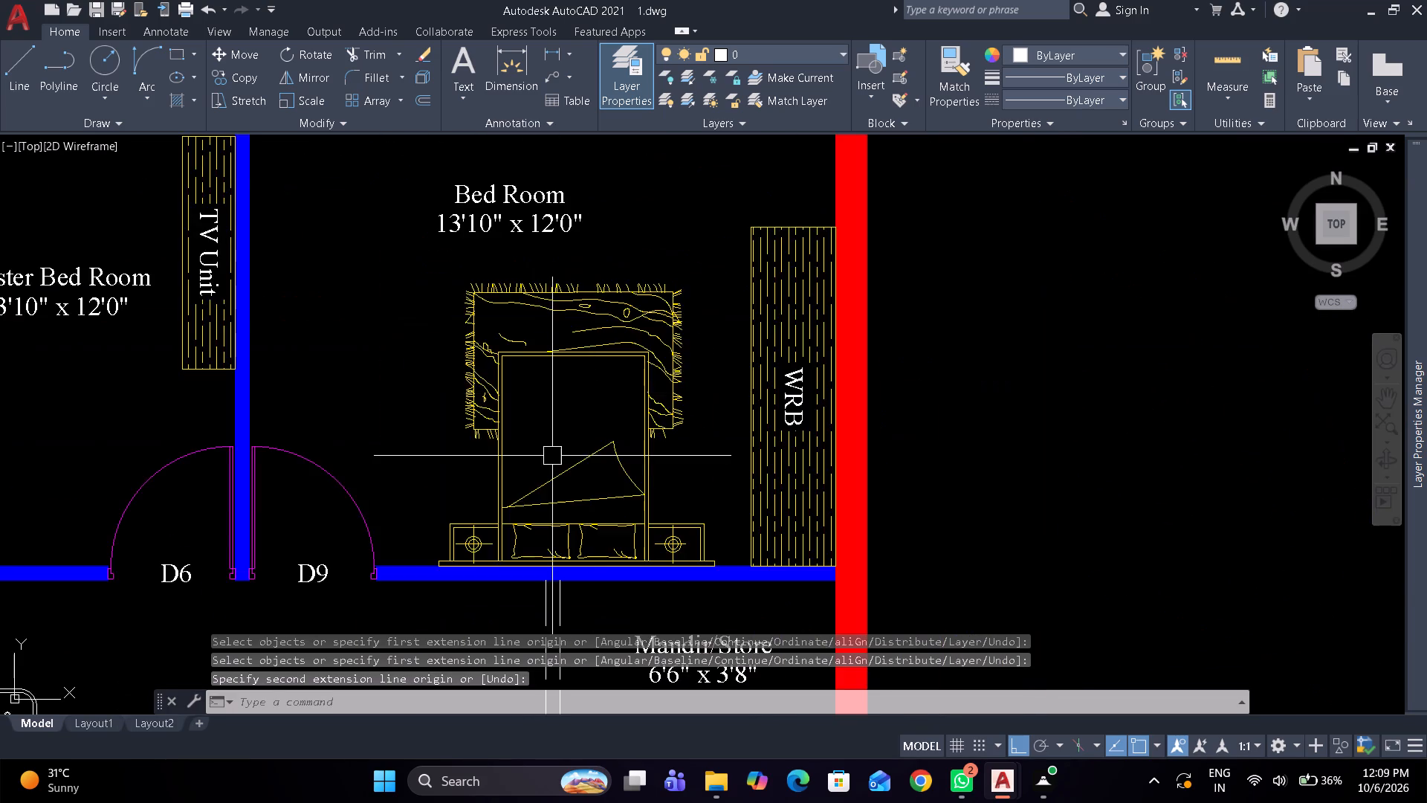
scroll(548, 462, down, 2)
middle_drag(548, 462, 693, 393)
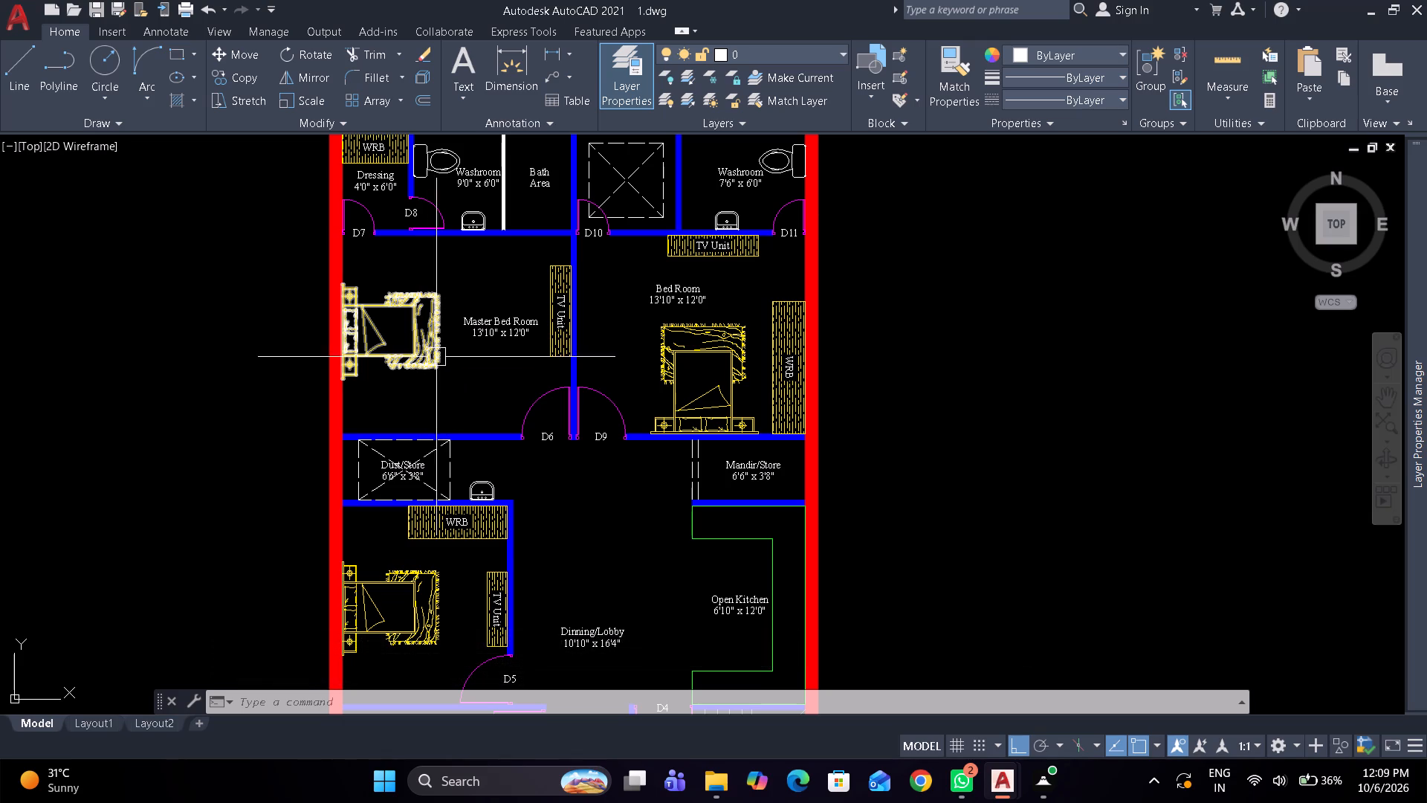
scroll(670, 441, up, 5)
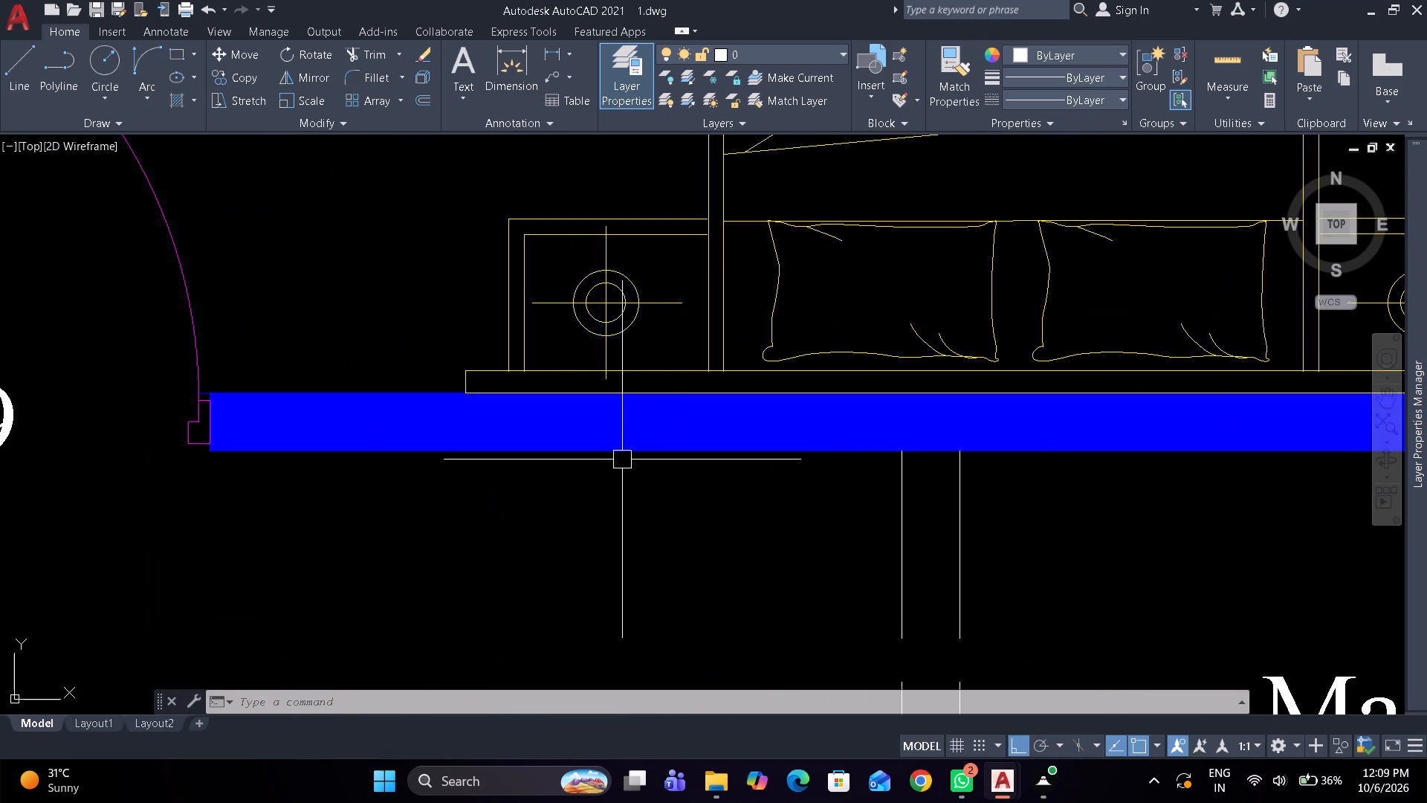
scroll(224, 393, up, 3)
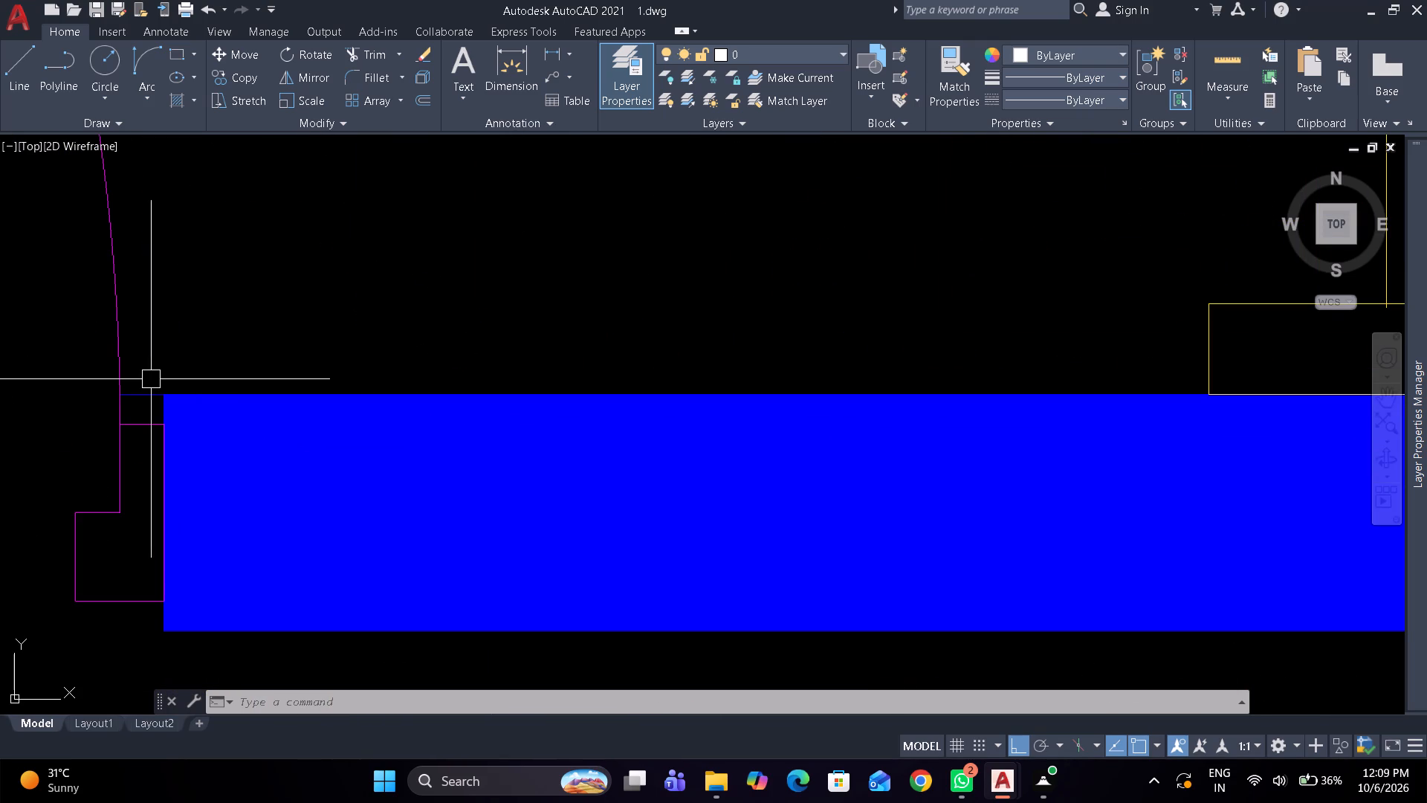
key(t)
key(r)
key(space)
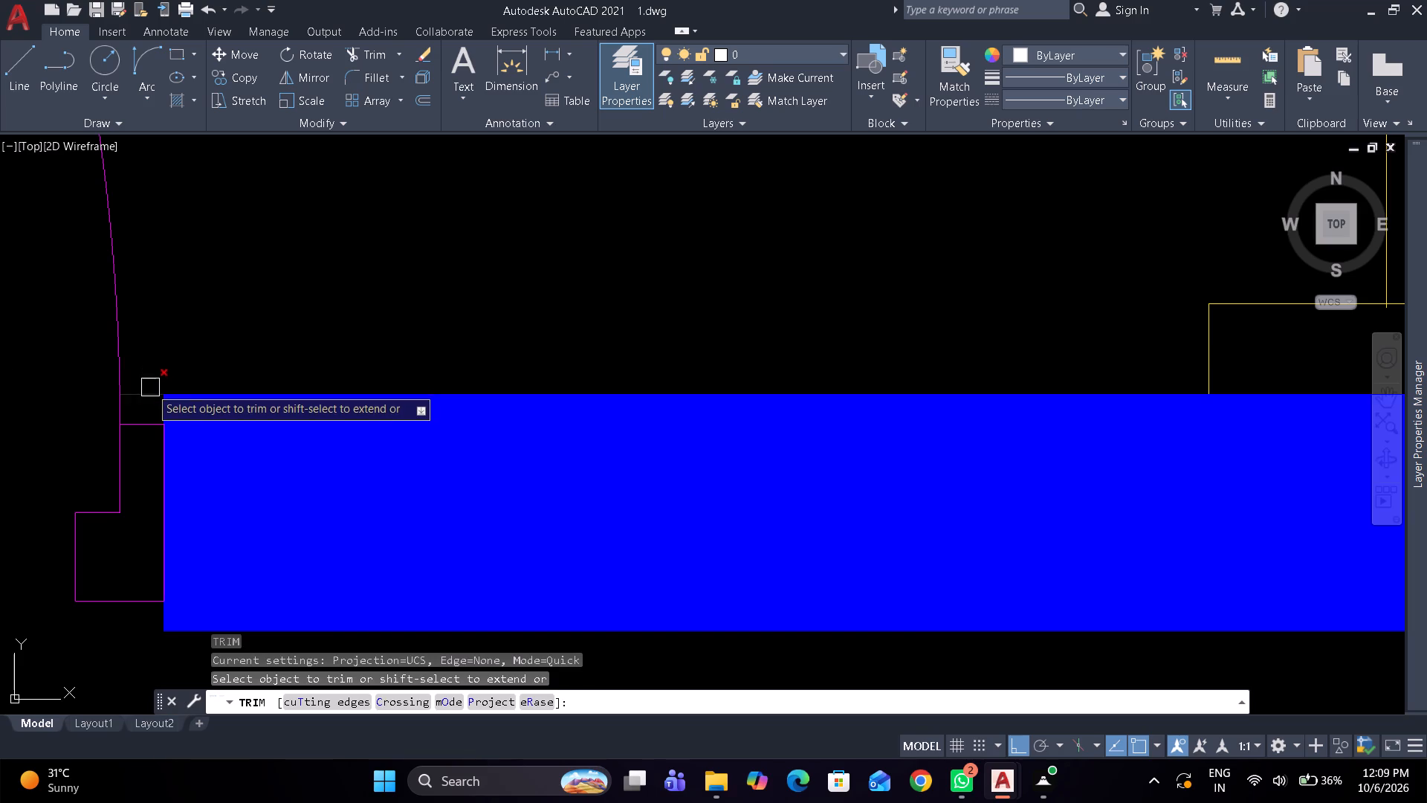
click(150, 388)
key(space)
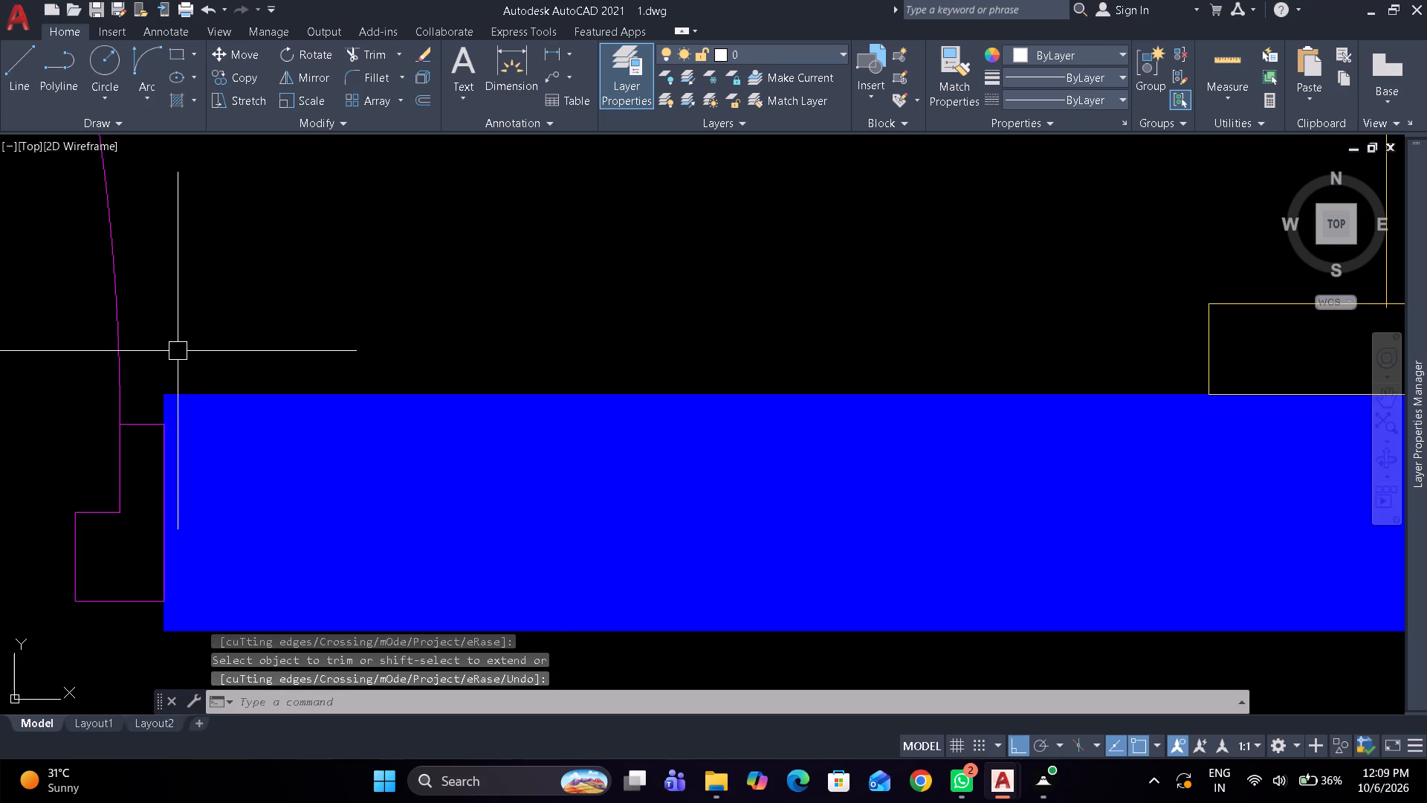
Measure the wall length from the D9 jamb to the Bed Room WRB without placing a dimension.
key(d)
key(i)
key(m)
key(space)
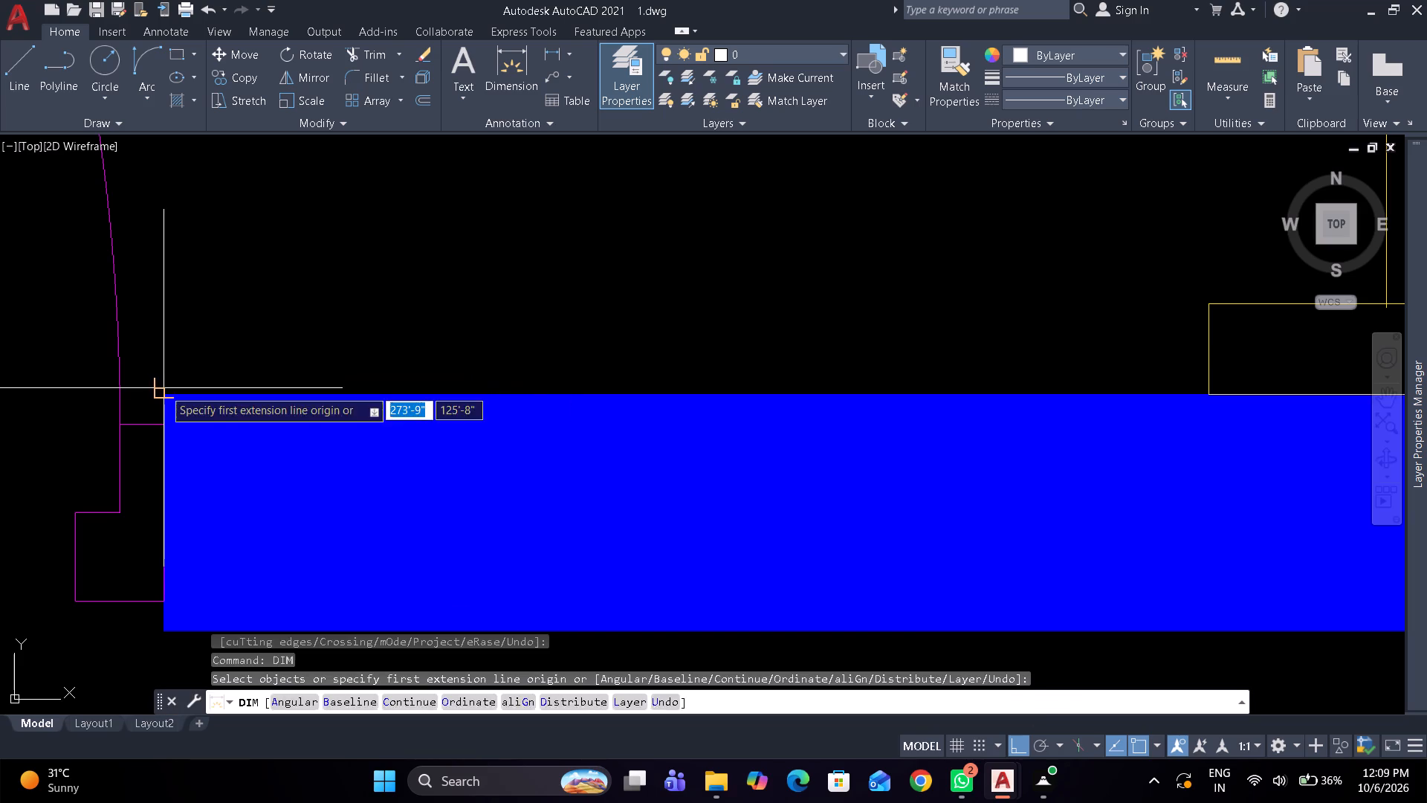
drag(164, 389, 166, 378)
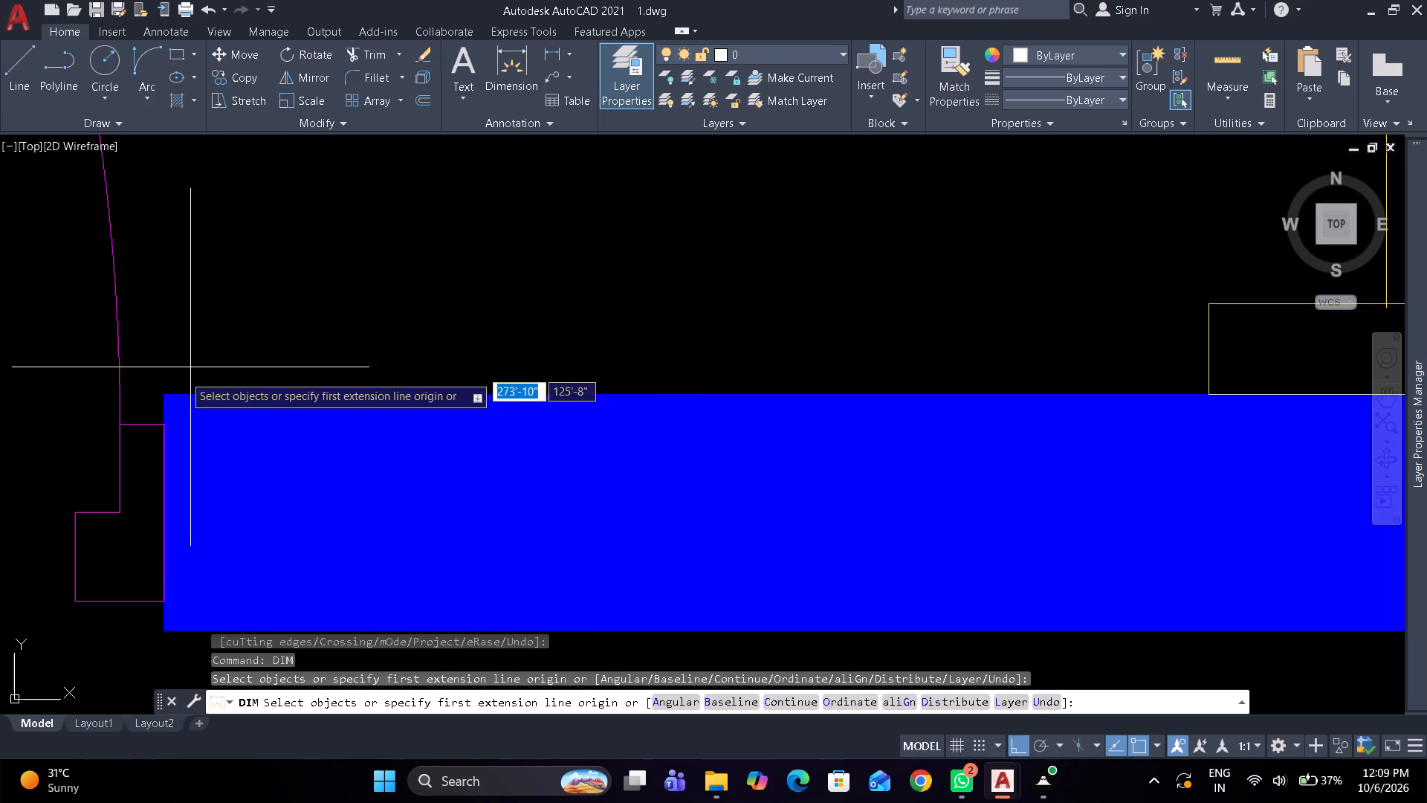
click(164, 399)
scroll(386, 302, down, 5)
middle_drag(324, 310, 290, 315)
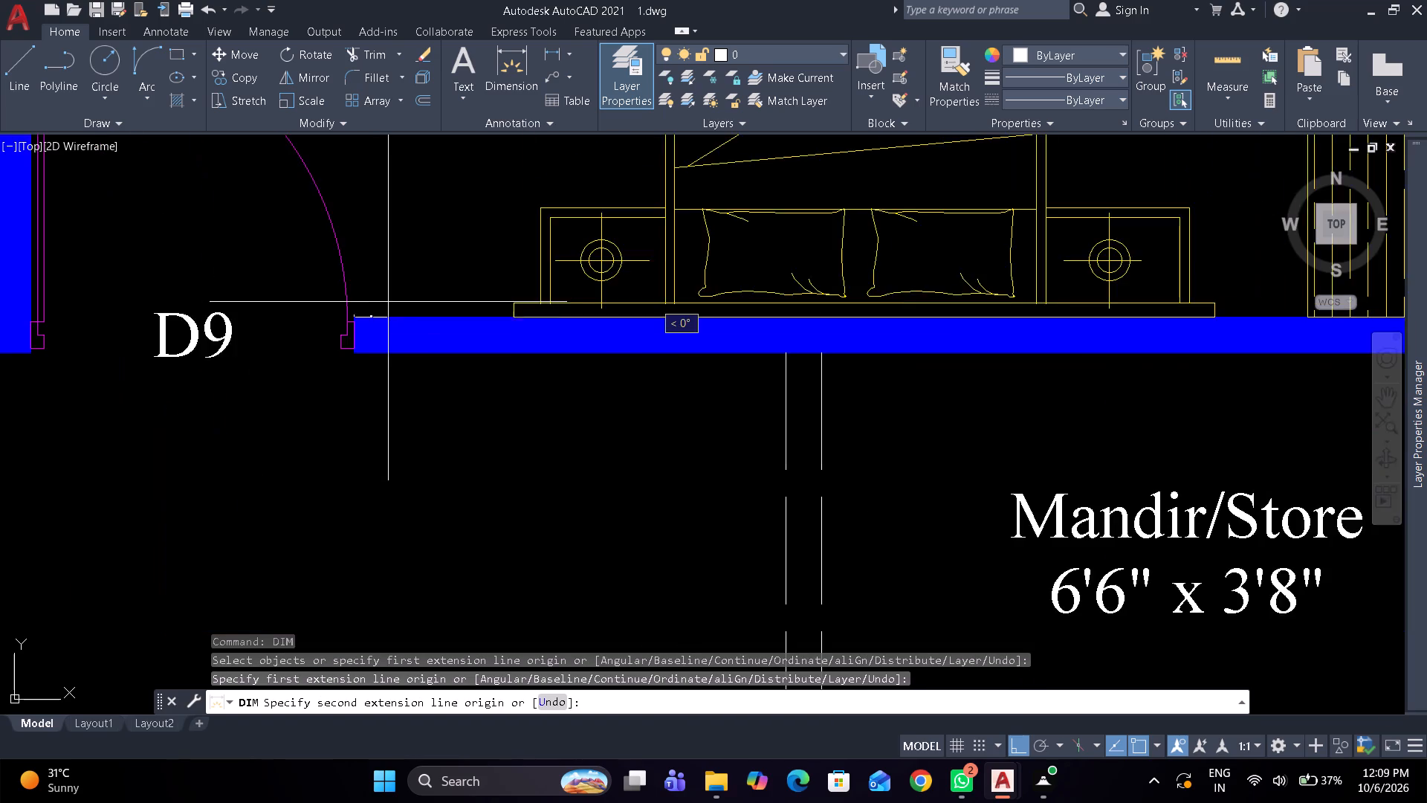
middle_drag(290, 315, 0, 363)
scroll(908, 374, up, 2)
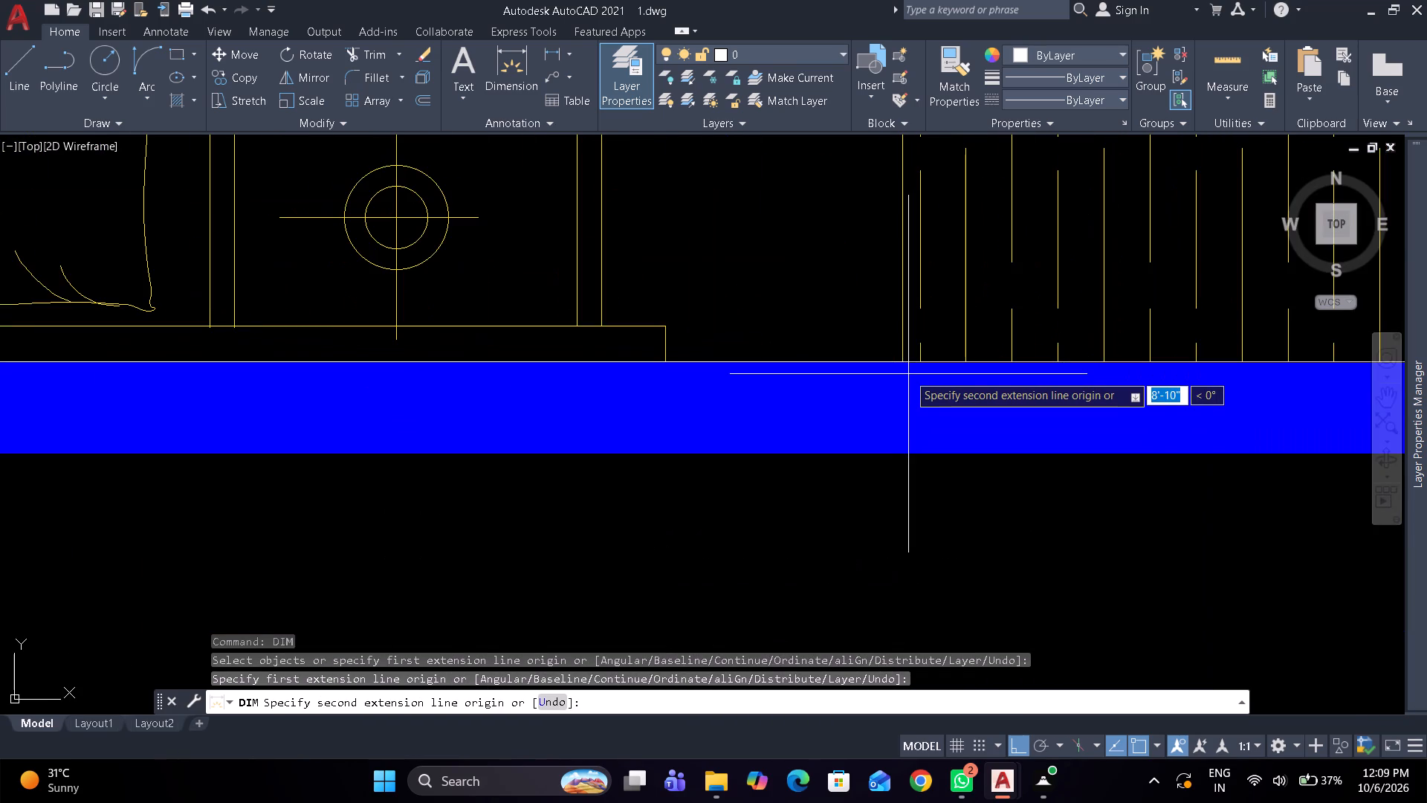
key(Escape)
Scale the Bed Room bed up further about its headboard midpoint, until its headboard reaches just past the WRB edge.
scroll(748, 274, down, 4)
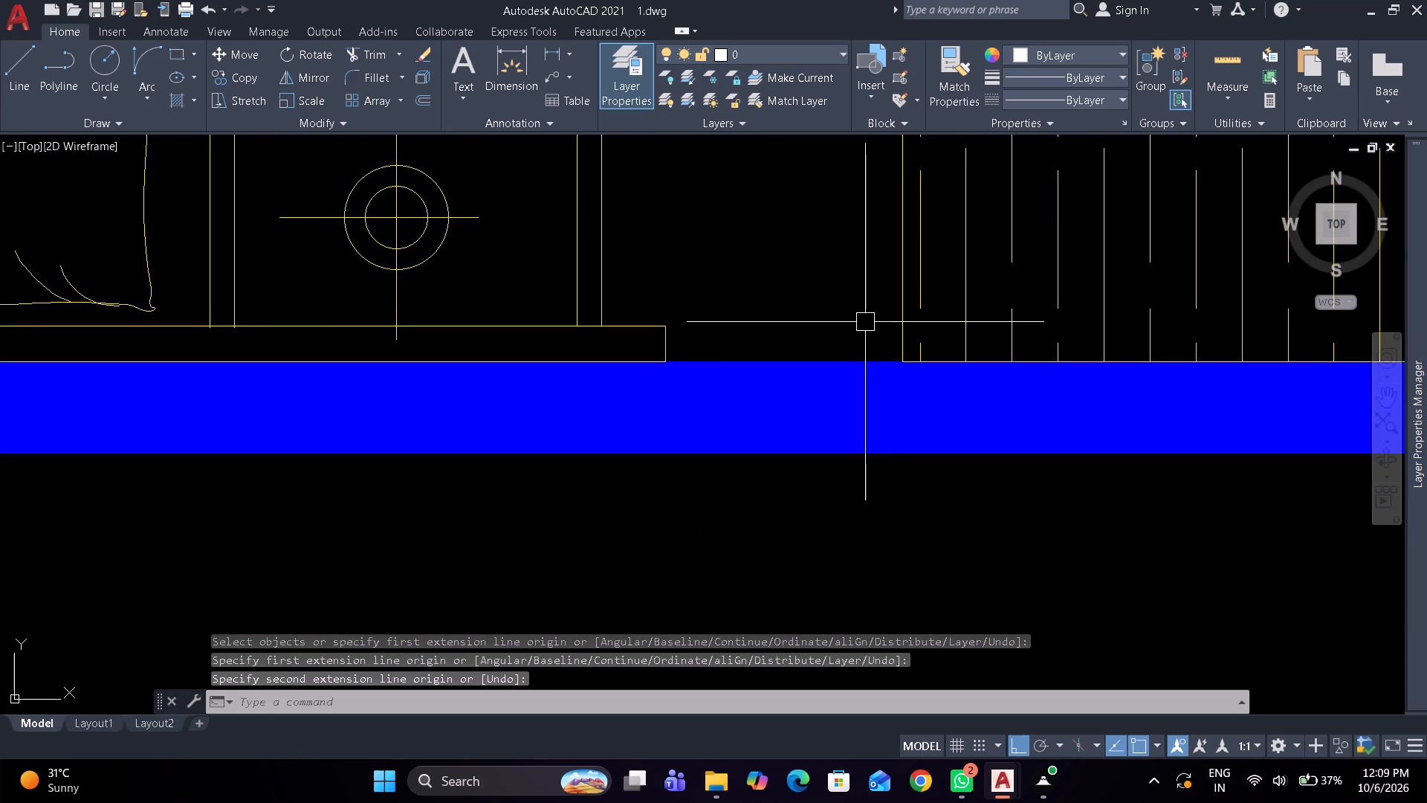
scroll(741, 274, down, 2)
drag(645, 243, 638, 242)
text(sc)
key(space)
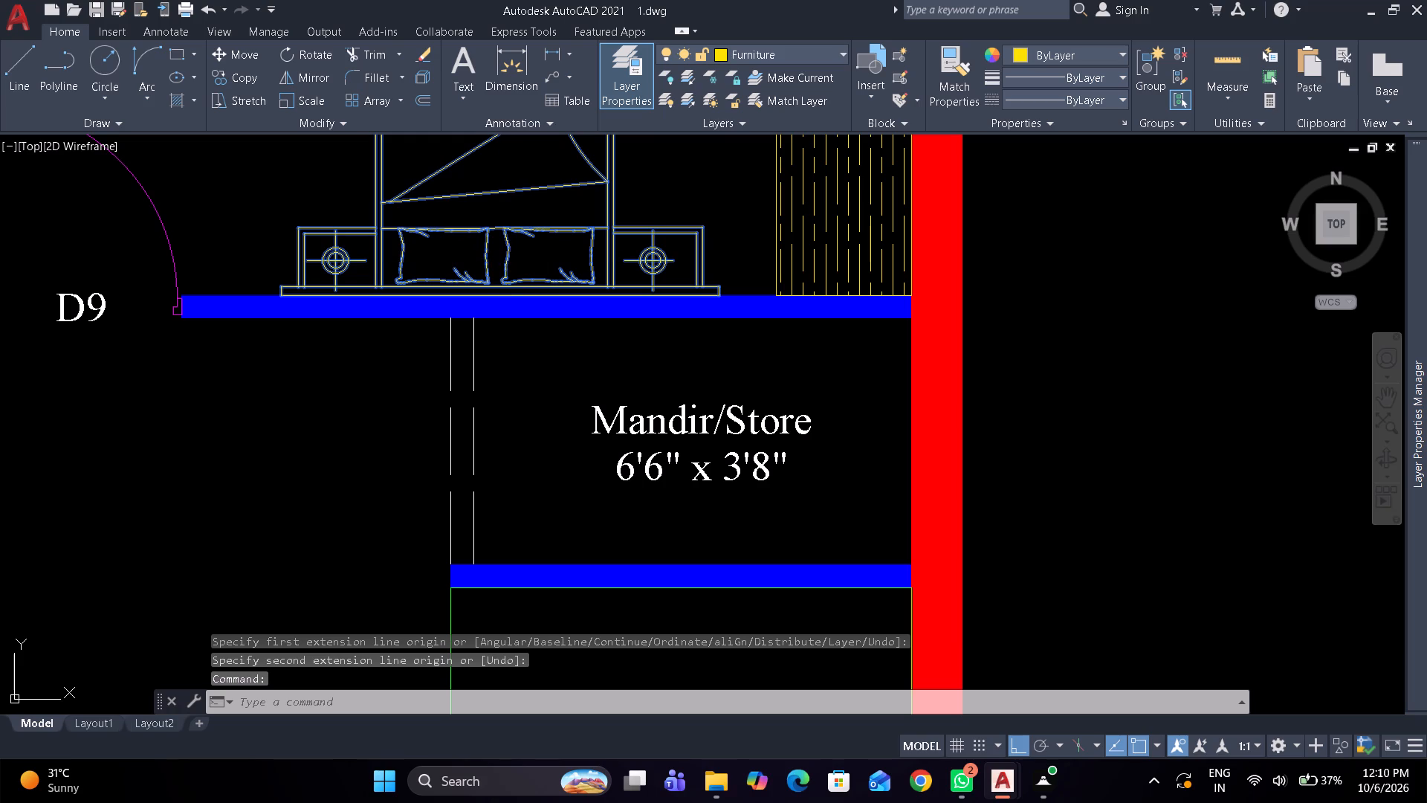
scroll(484, 297, up, 2)
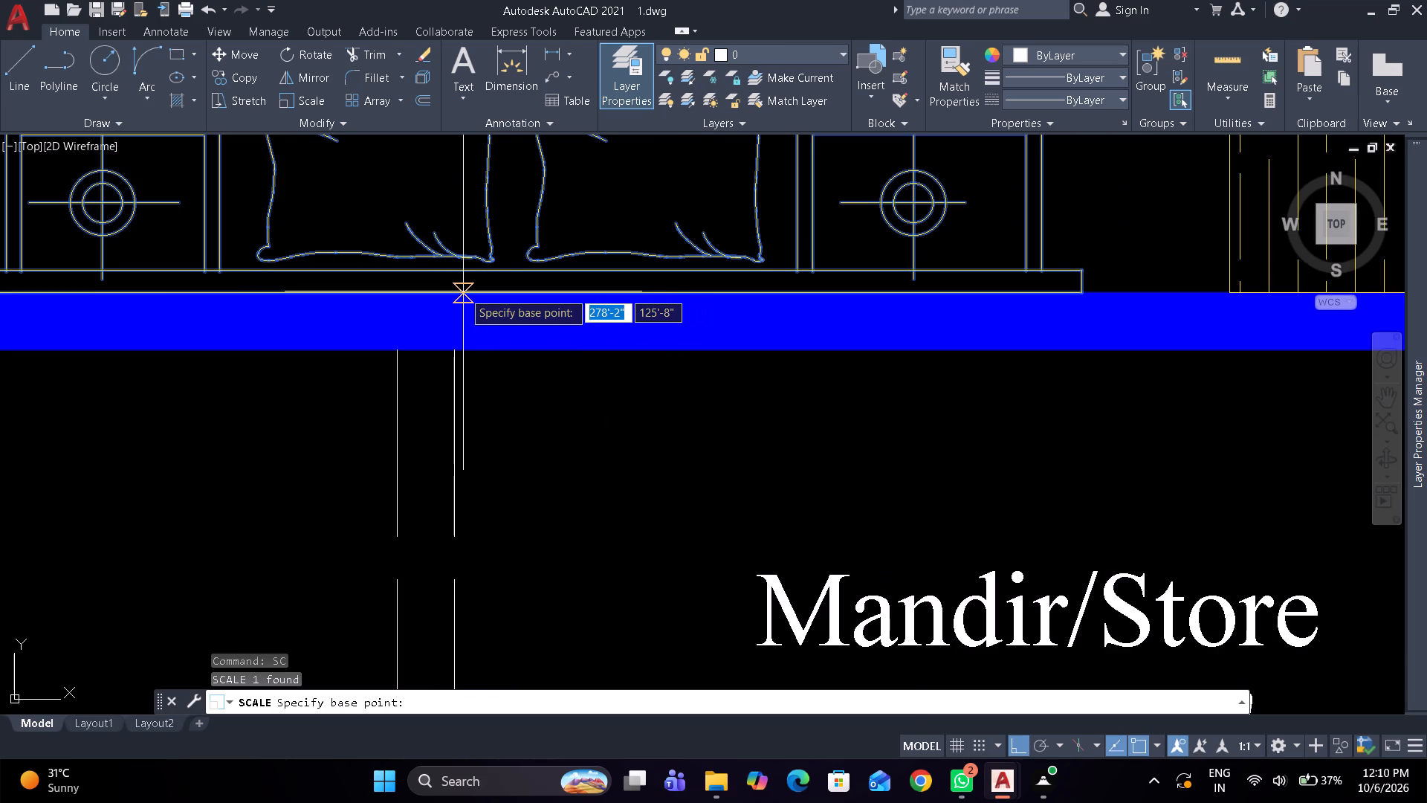
middle_drag(499, 291, 613, 297)
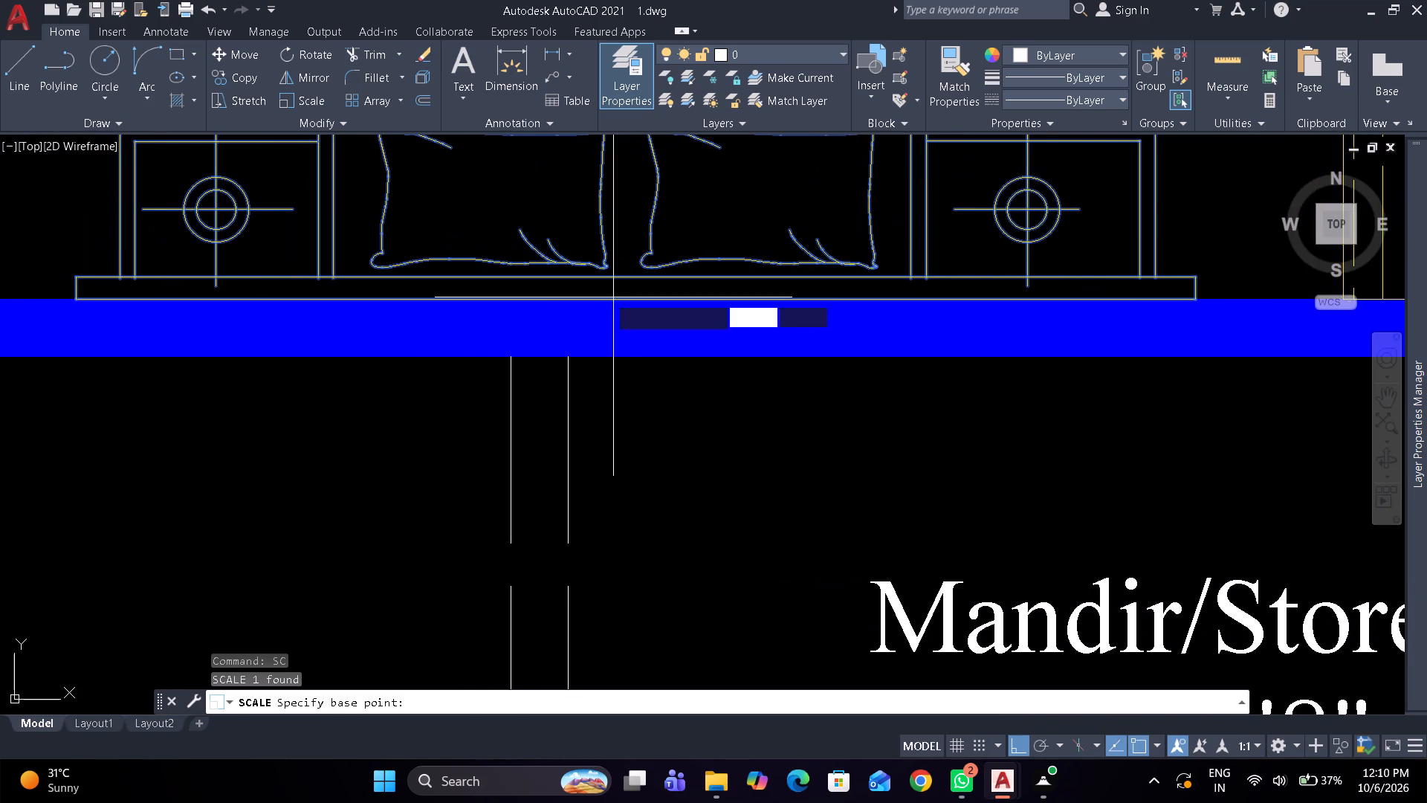
scroll(605, 294, up, 1)
scroll(613, 294, down, 2)
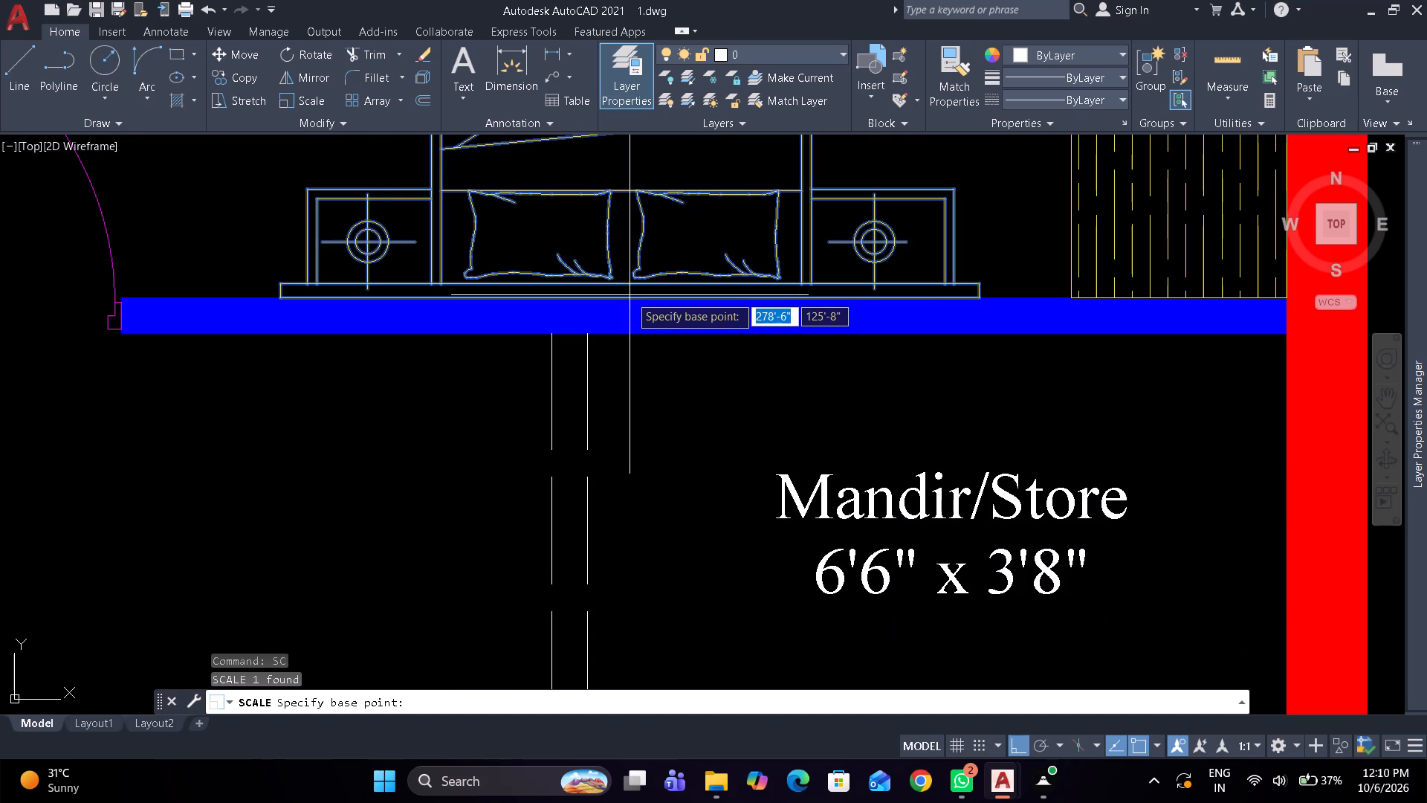
click(630, 295)
scroll(653, 386, down, 1)
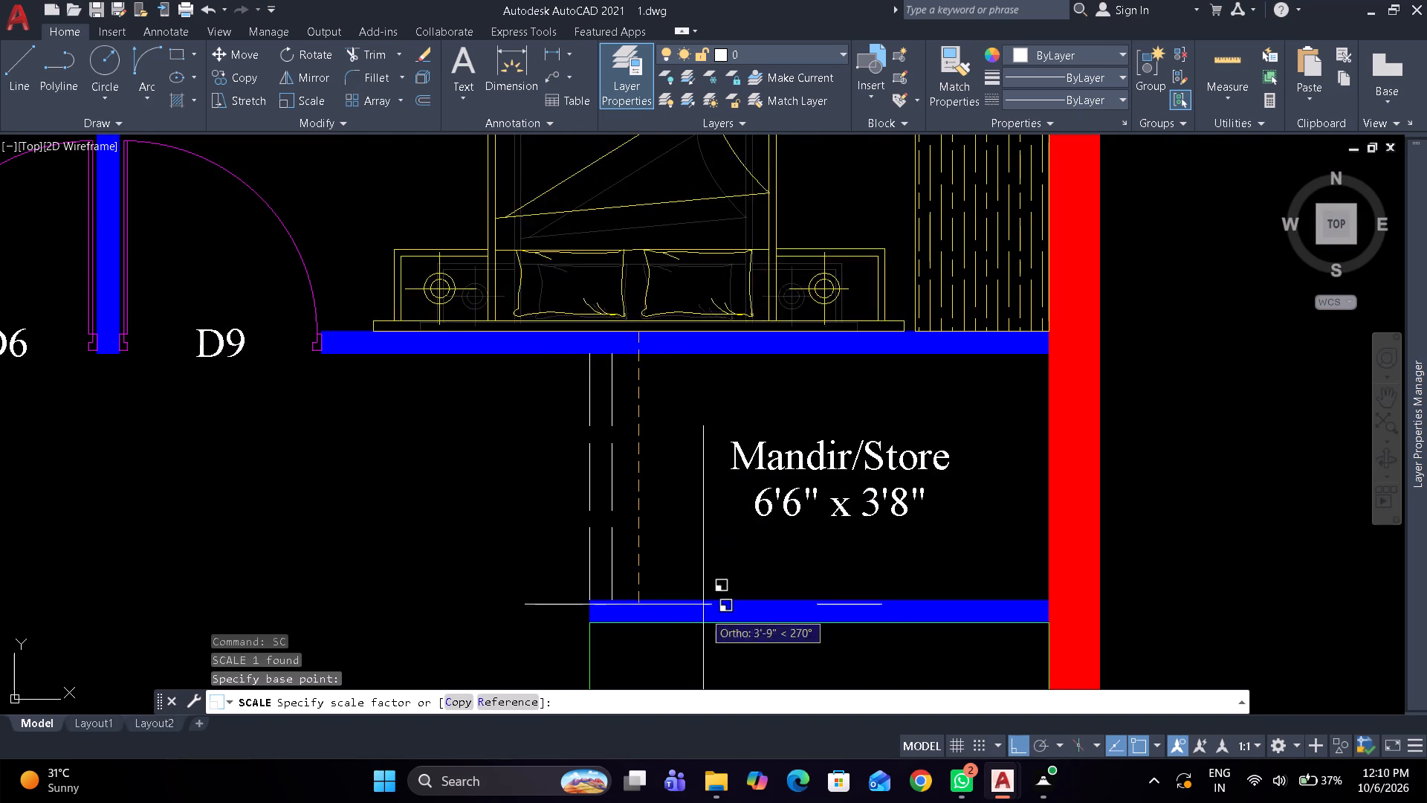
middle_drag(710, 642, 749, 571)
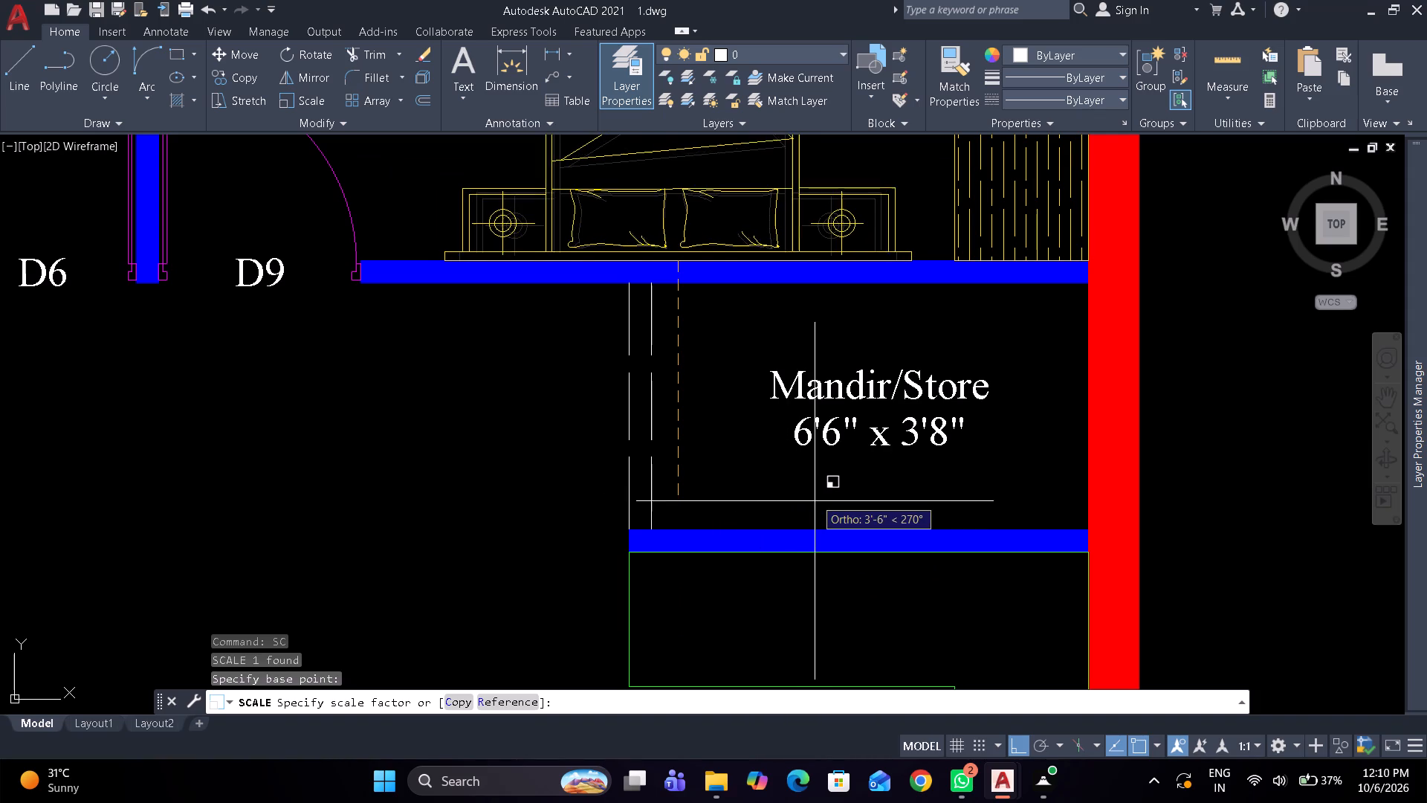
click(803, 517)
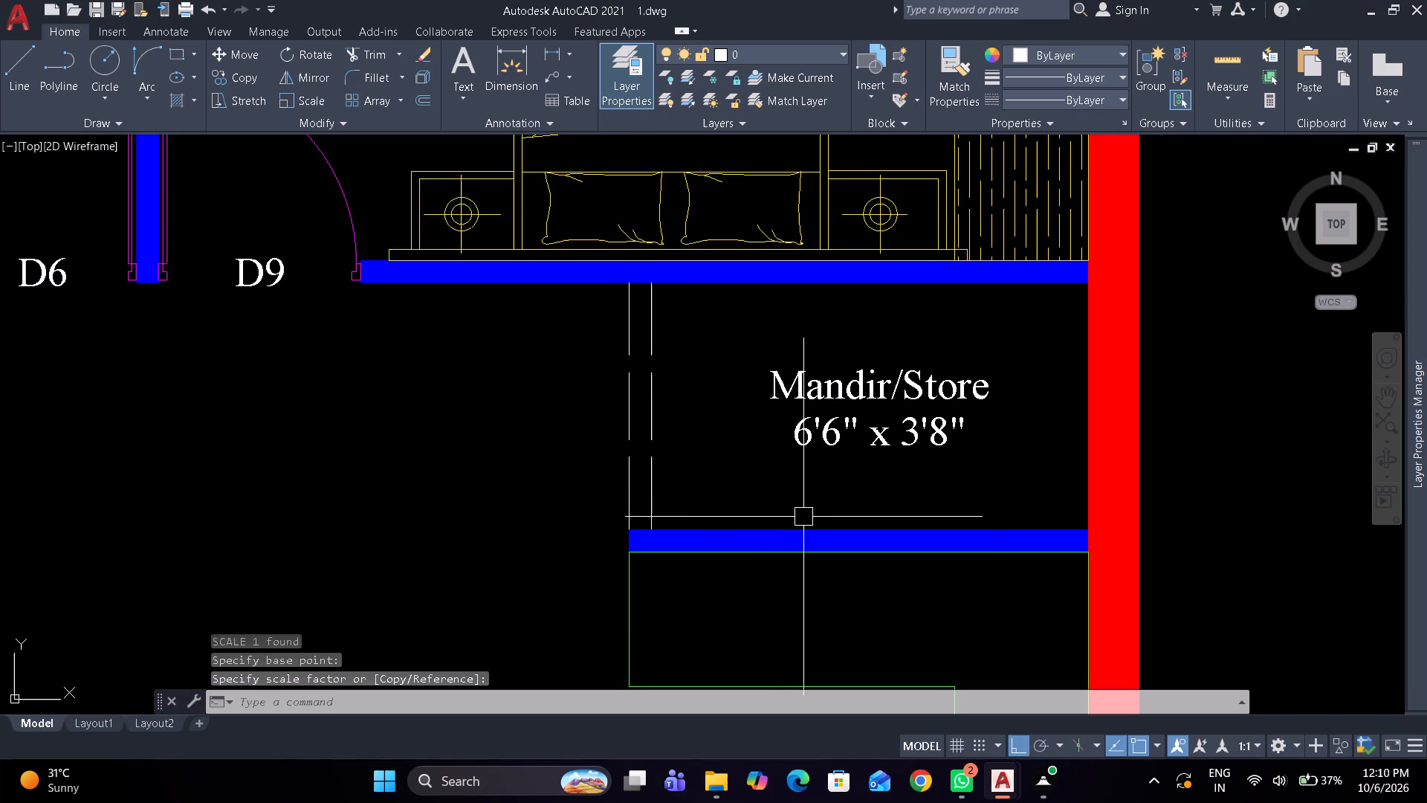
click(711, 222)
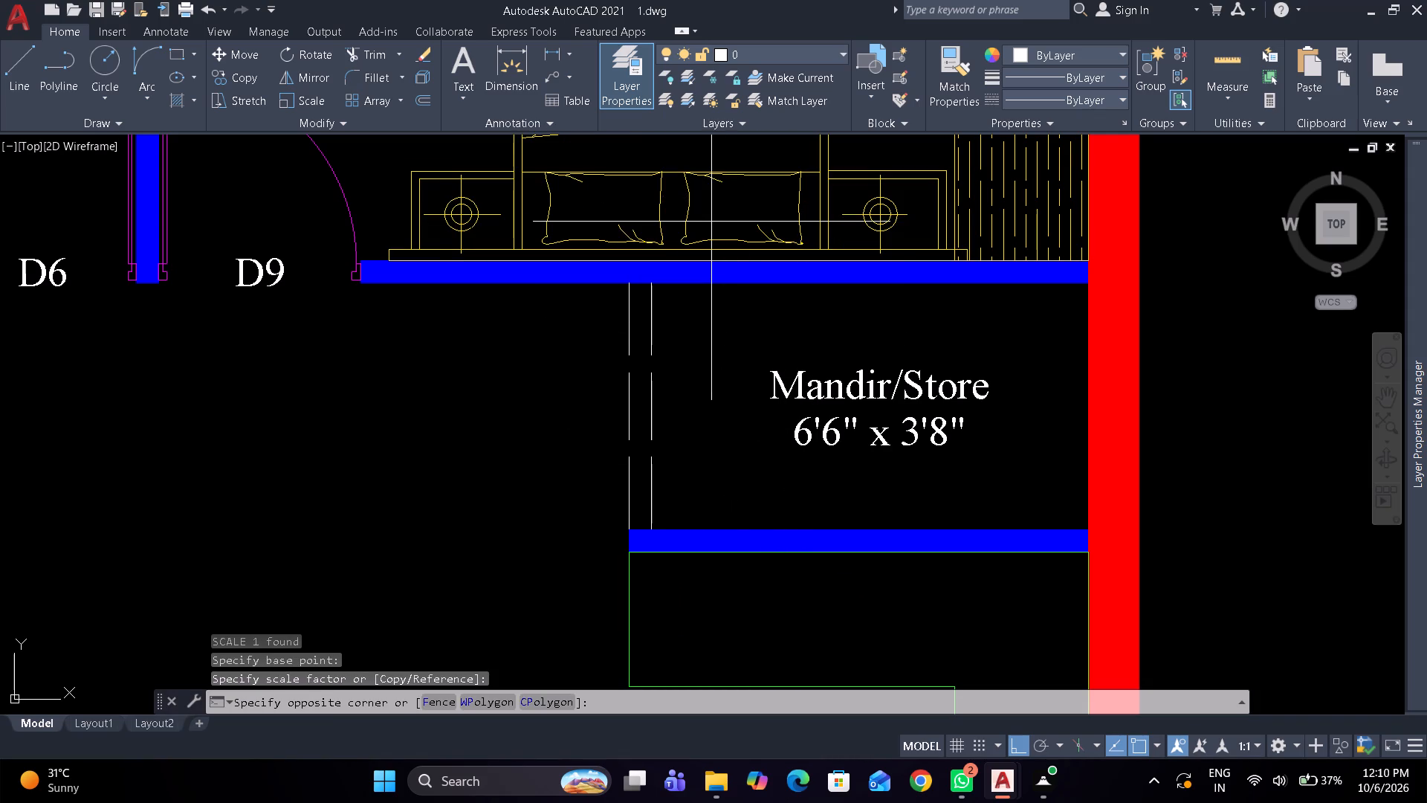
Nudge the Bed Room bed along the wall toward door D9 until its headboard clears the WRB.
click(666, 217)
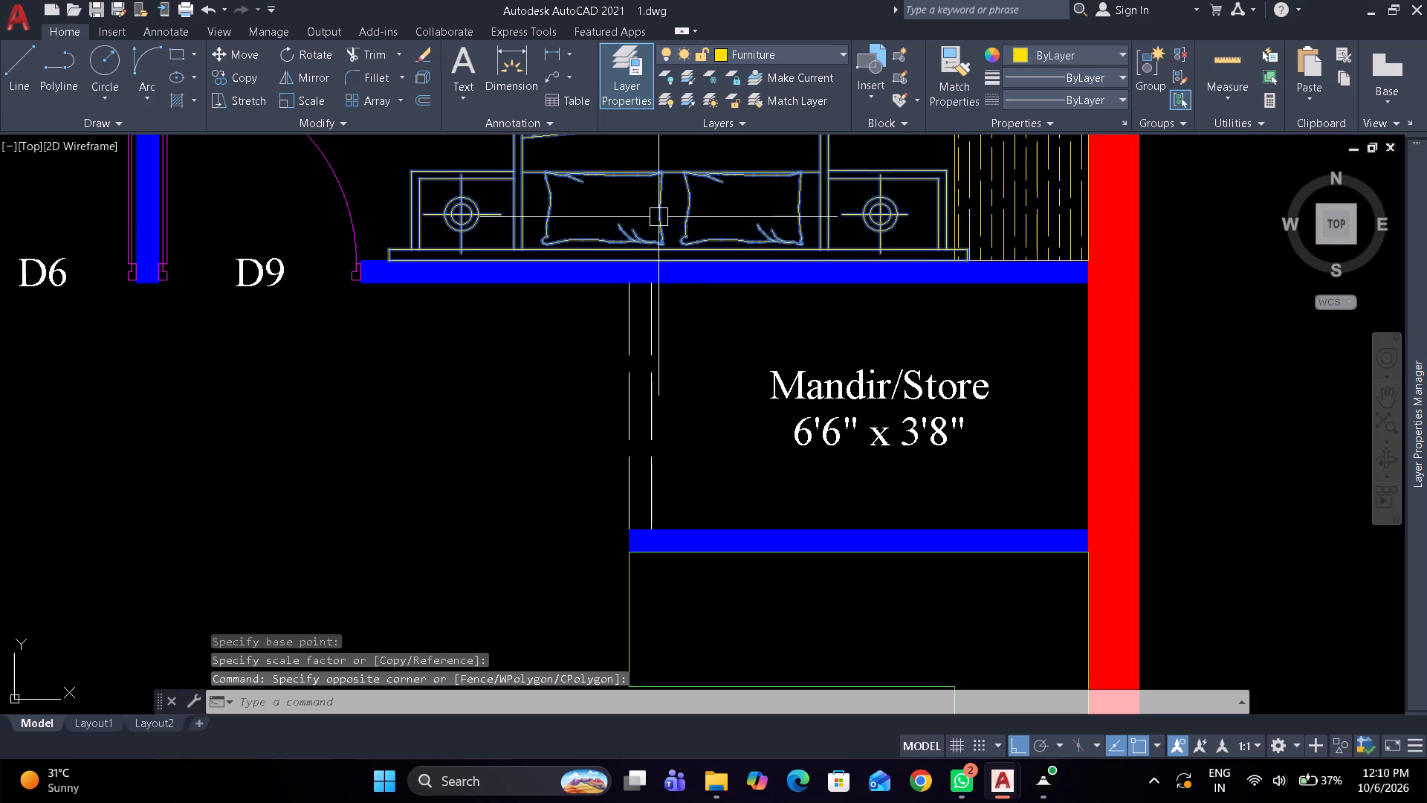
key(ctrl+Left)
key(ctrl+Left)
key(ctrl+Left)
key(ctrl+Left)
key(ctrl+Left)
key(ctrl+Left)
key(ctrl+Left)
key(ctrl+Left)
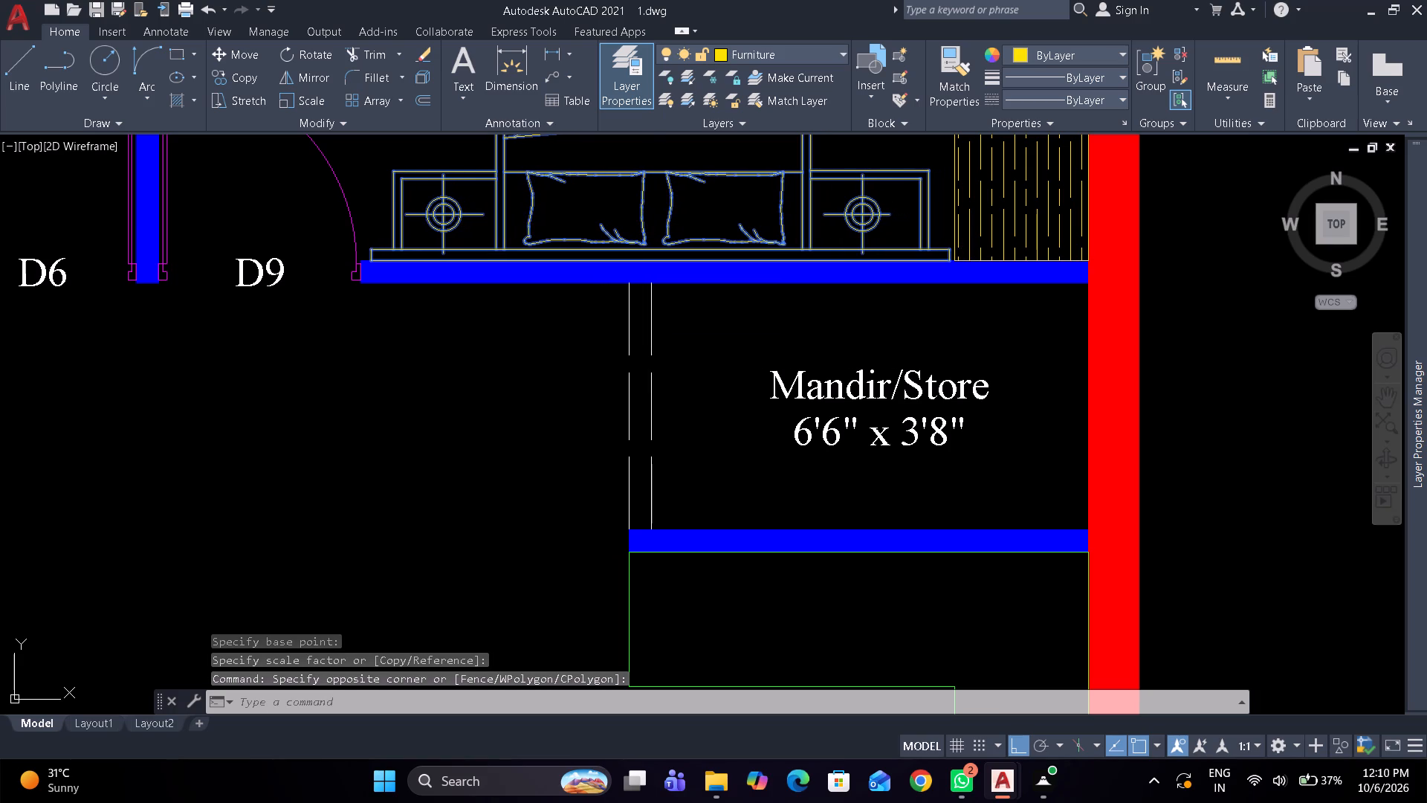
key(ctrl+Left)
scroll(645, 230, down, 3)
middle_drag(645, 230, 693, 471)
key(Escape)
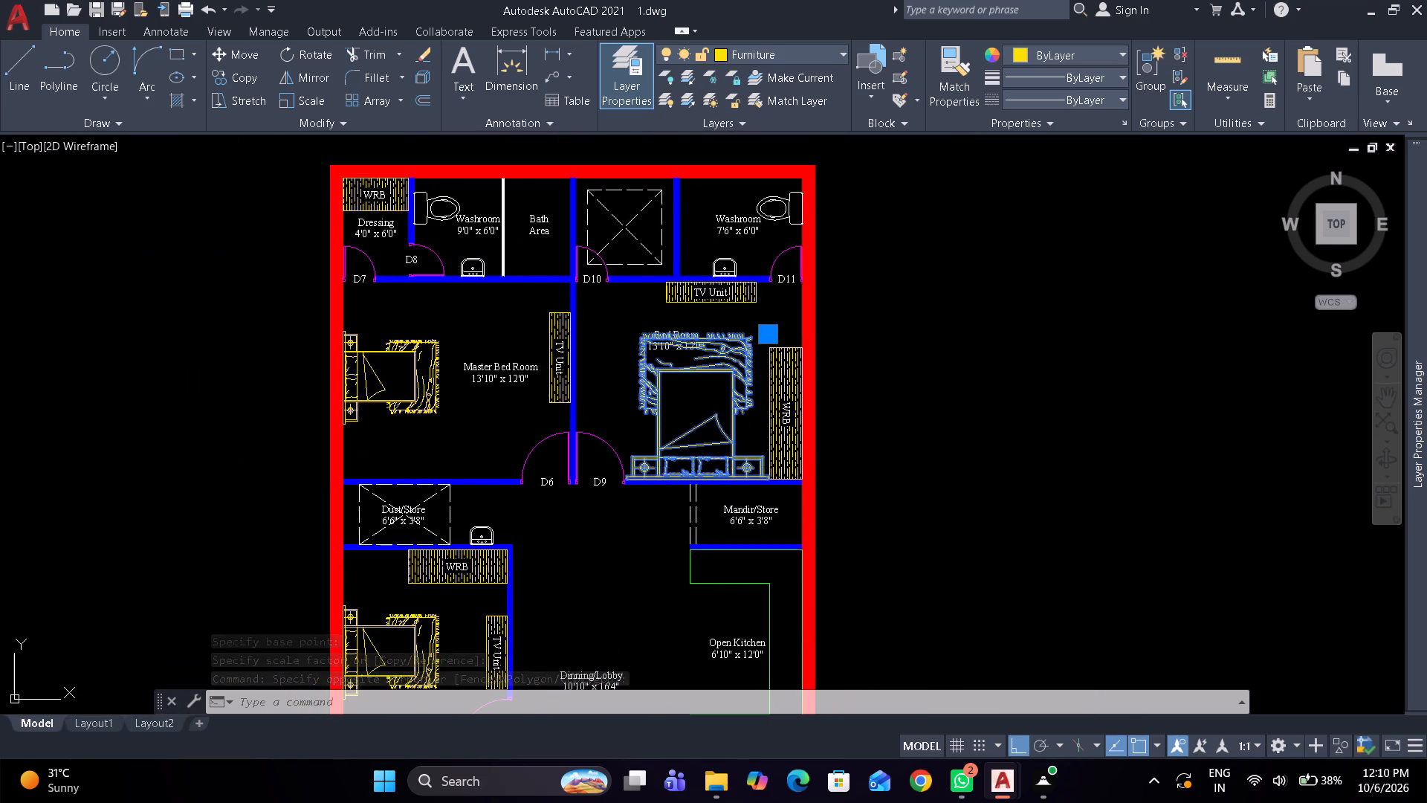
Nudge the Bed Room label upward off the rug, into the gap between the bed and the TV Unit.
scroll(633, 314, up, 2)
click(699, 365)
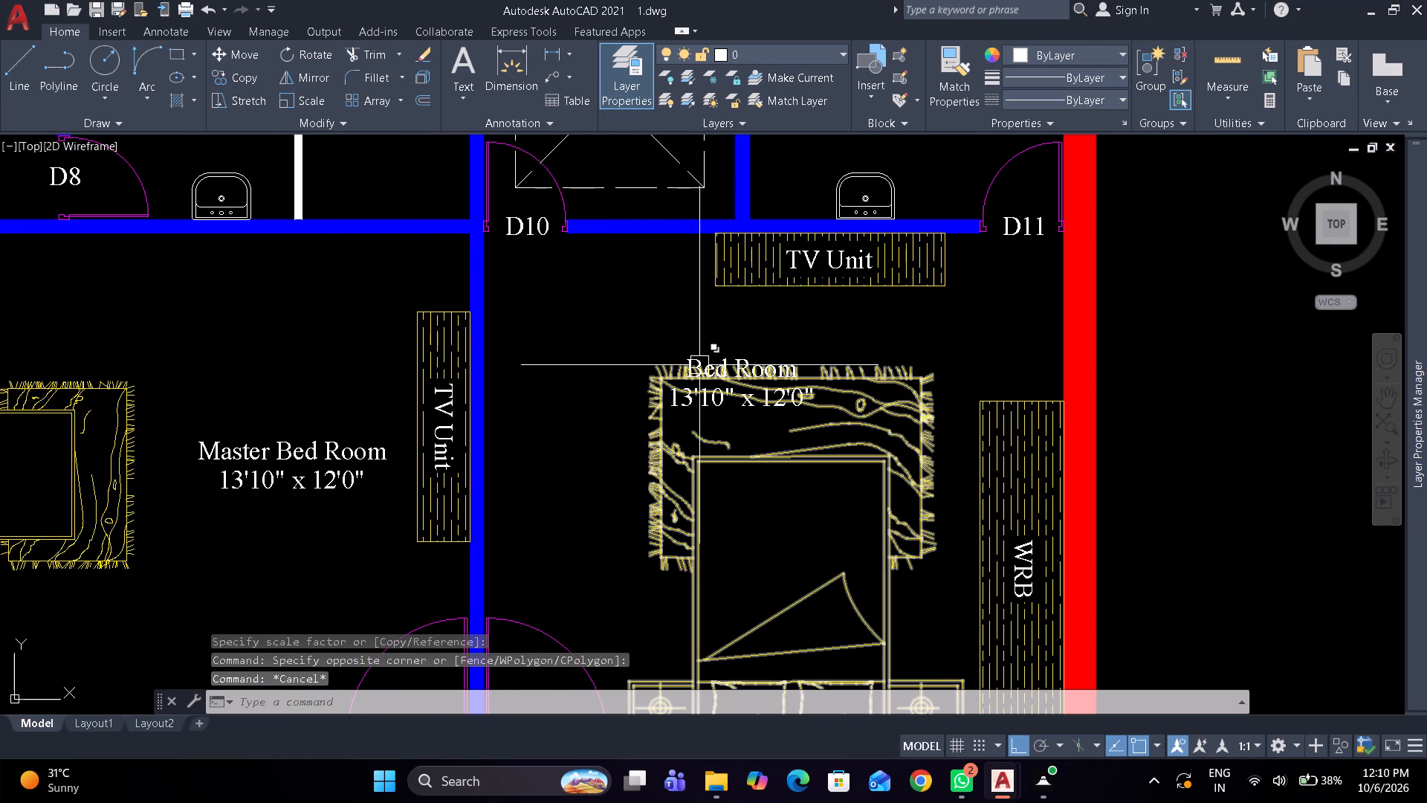
key(Escape)
key(Escape)
scroll(699, 352, up, 1)
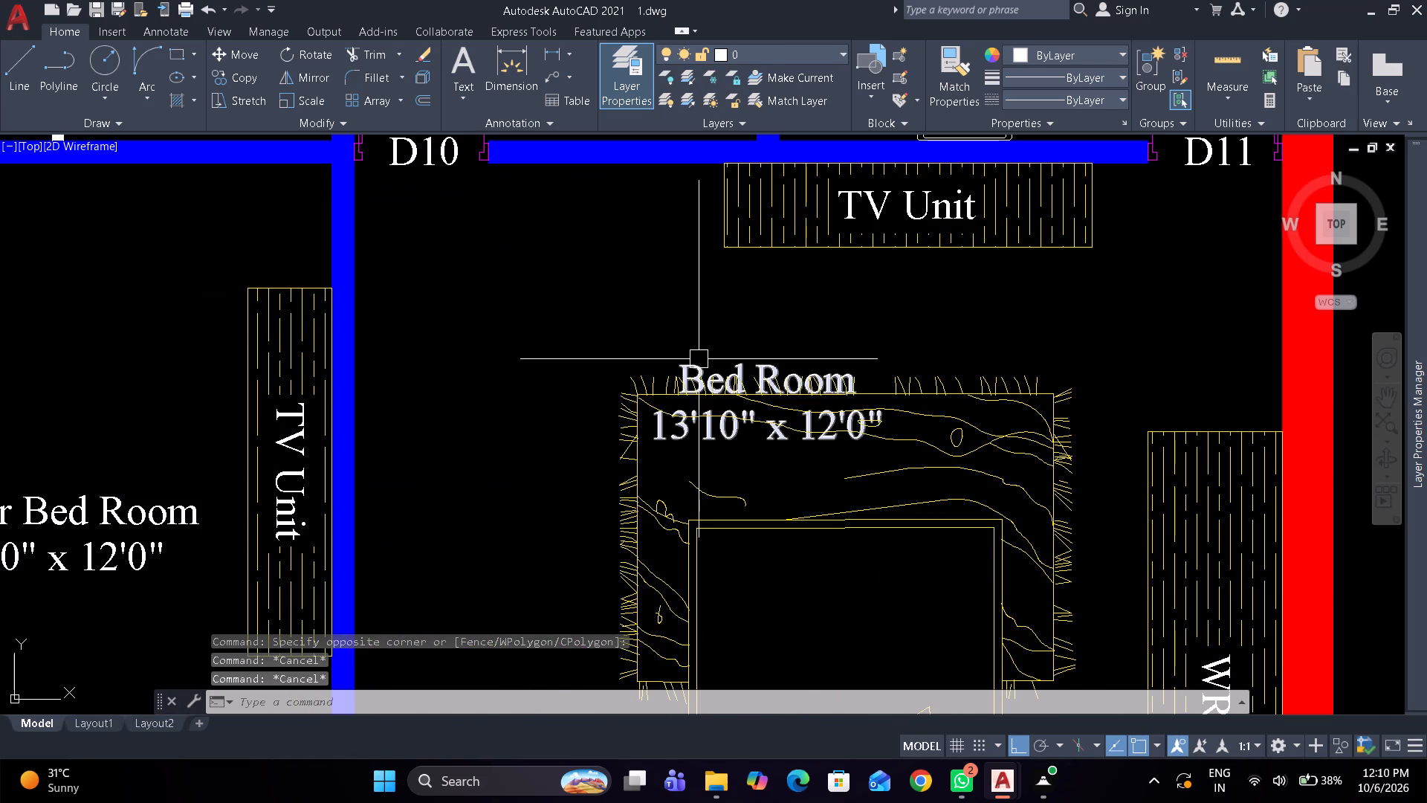
click(699, 359)
key(ctrl+Up)
key(ctrl+Up)
key(ctrl+Up)
key(ctrl+Up)
key(ctrl+Up)
key(ctrl+Up)
key(ctrl+Up)
key(ctrl+Up)
key(ctrl+Up)
key(ctrl+Up)
key(ctrl+Up)
key(ctrl+Up)
key(ctrl+Up)
key(ctrl+Up)
key(ctrl+Up)
key(ctrl+Up)
key(ctrl+Up)
key(ctrl+Up)
key(ctrl+Up)
key(ctrl+Up)
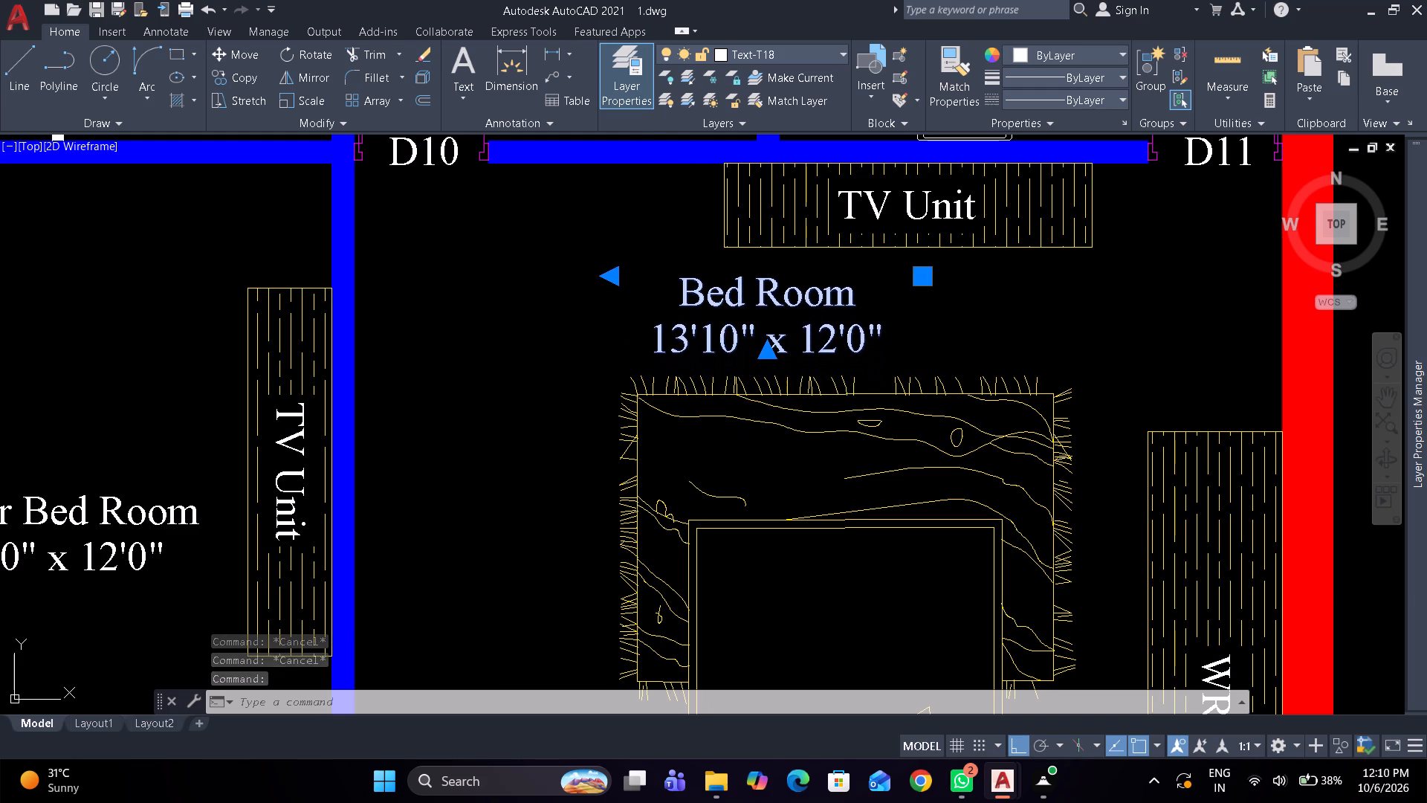
key(ctrl+Up)
key(Escape)
scroll(674, 295, down, 3)
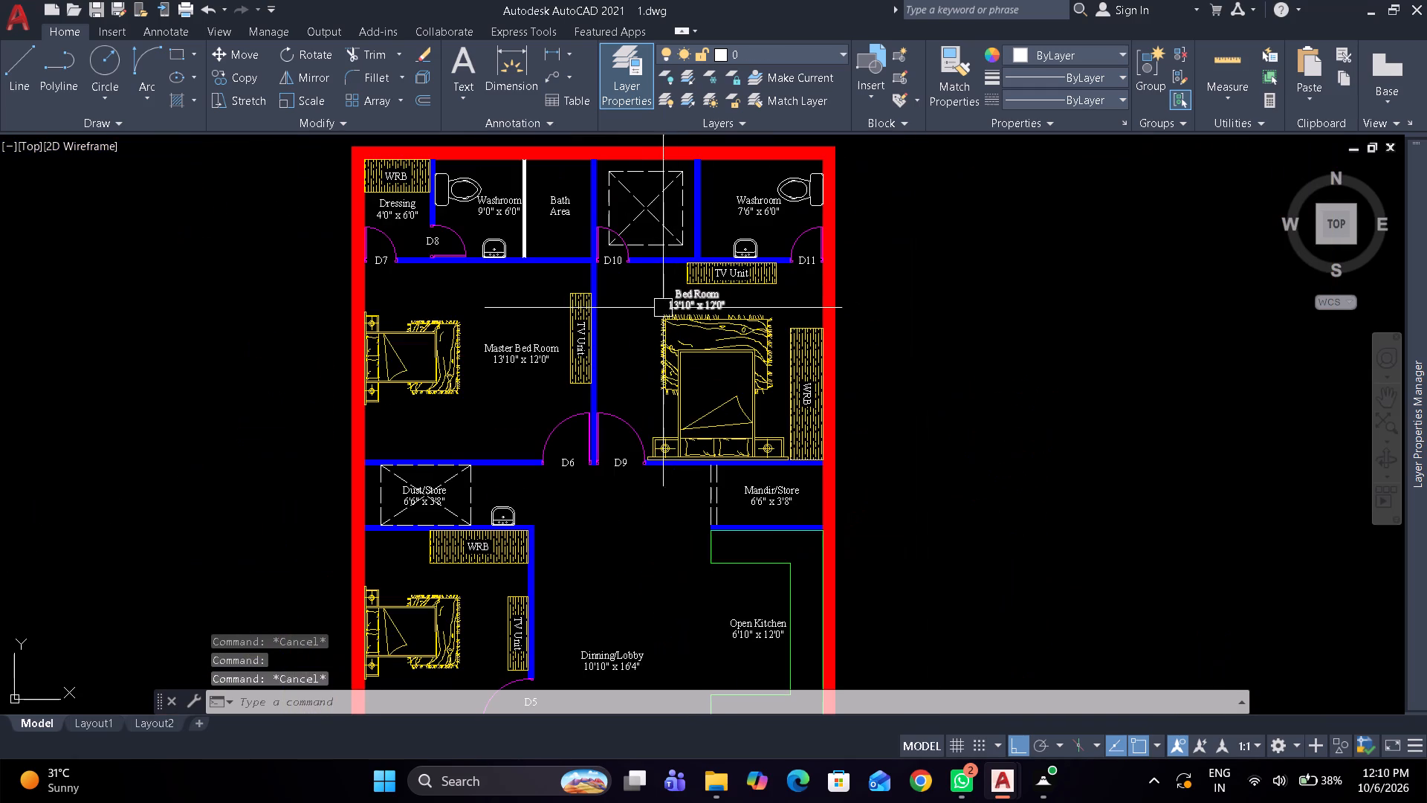
Erase the old small bed in the Master Bed Room.
click(450, 346)
text(e)
key(space)
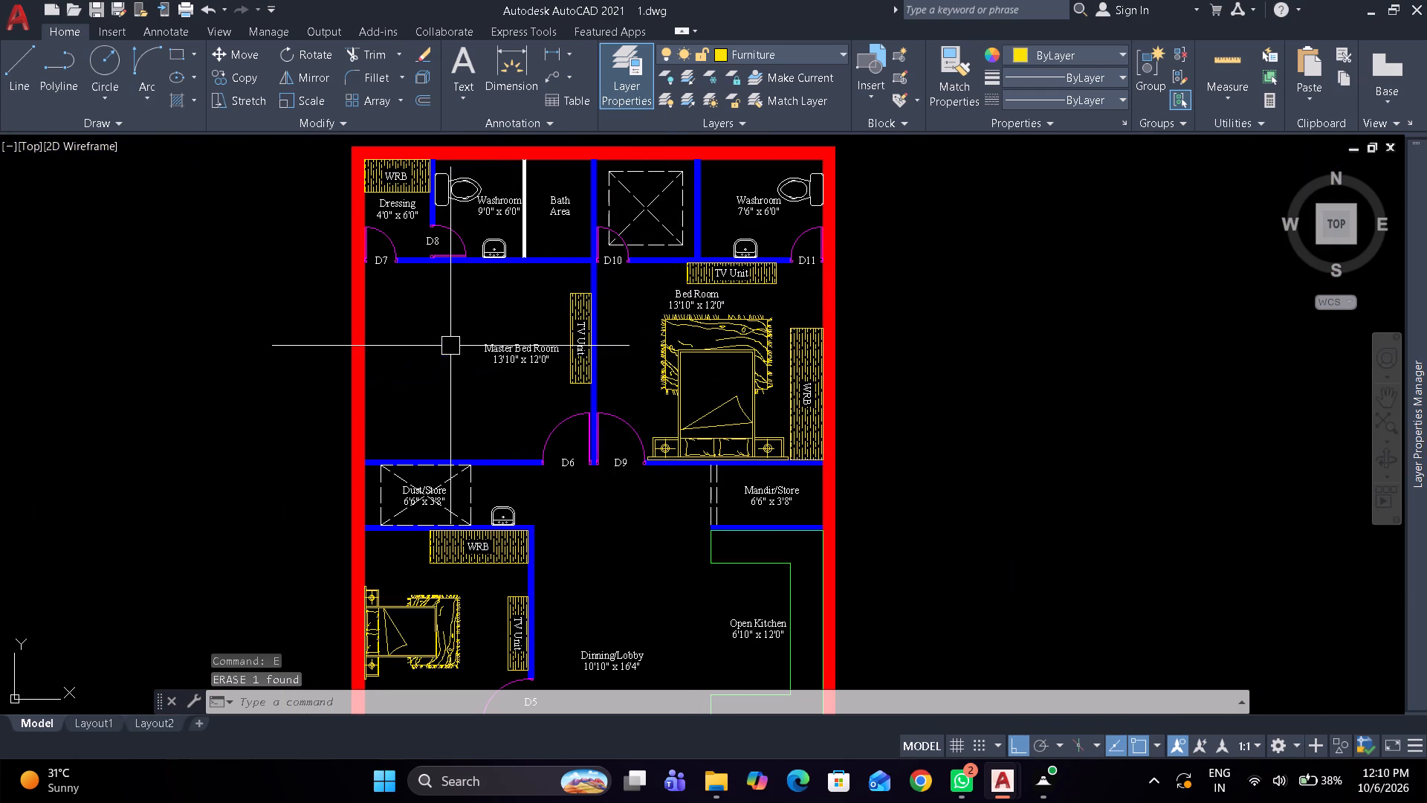
Copy the resized Bed Room bed to the empty space outside the outer wall of the Master Bed Room.
click(685, 350)
key(c)
key(o)
key(space)
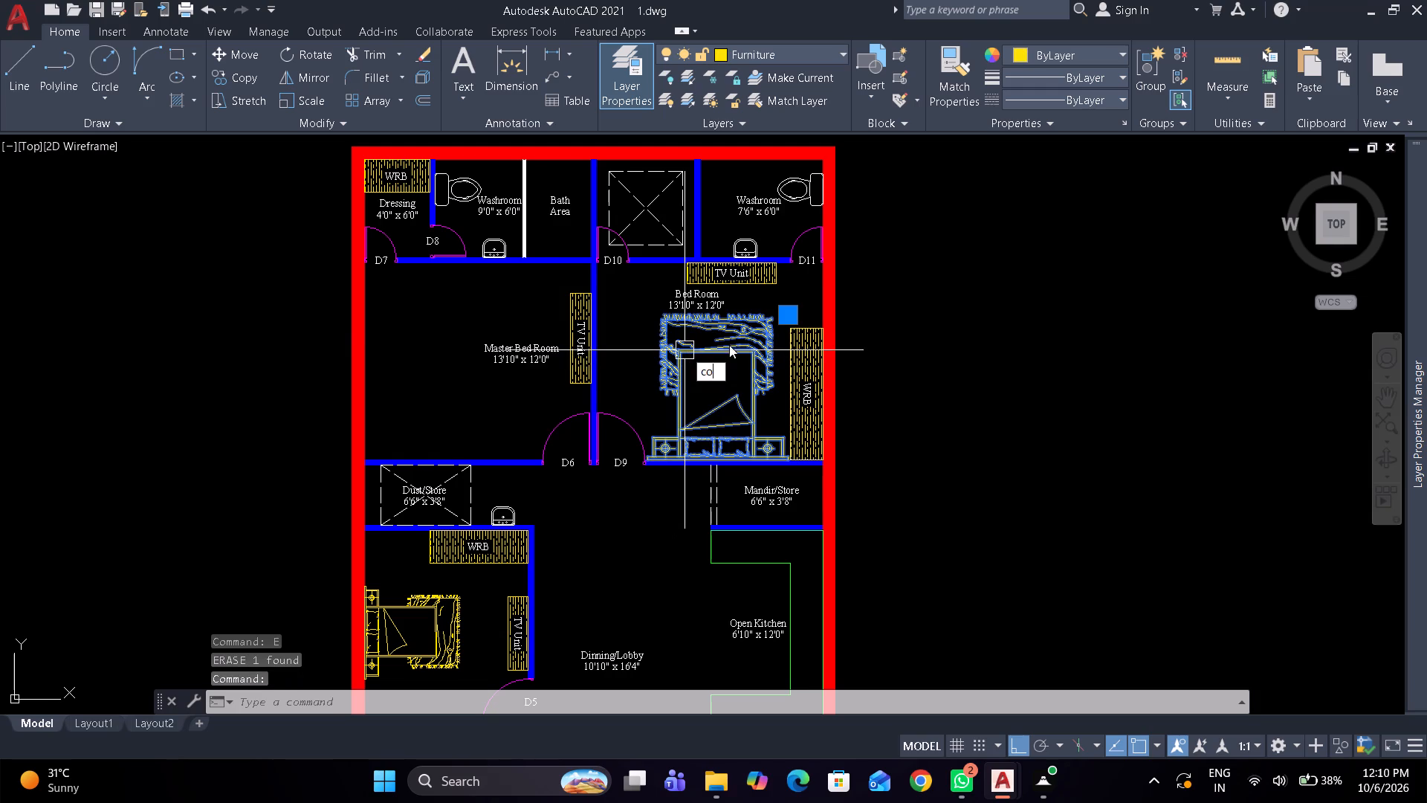
drag(730, 344, 712, 344)
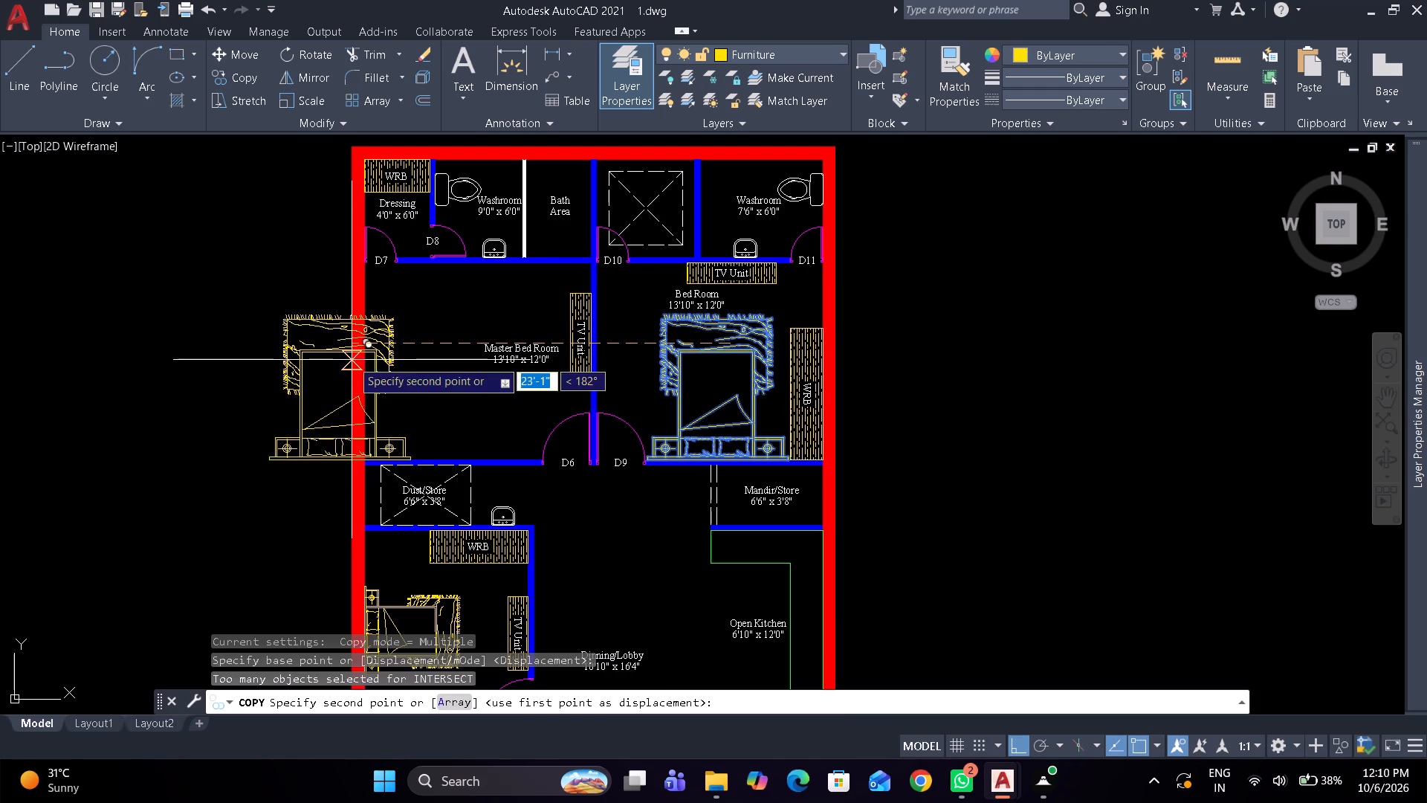
click(213, 369)
key(Escape)
Rotate the copied bed 90° clockwise so its headboard faces away from the plan.
click(213, 341)
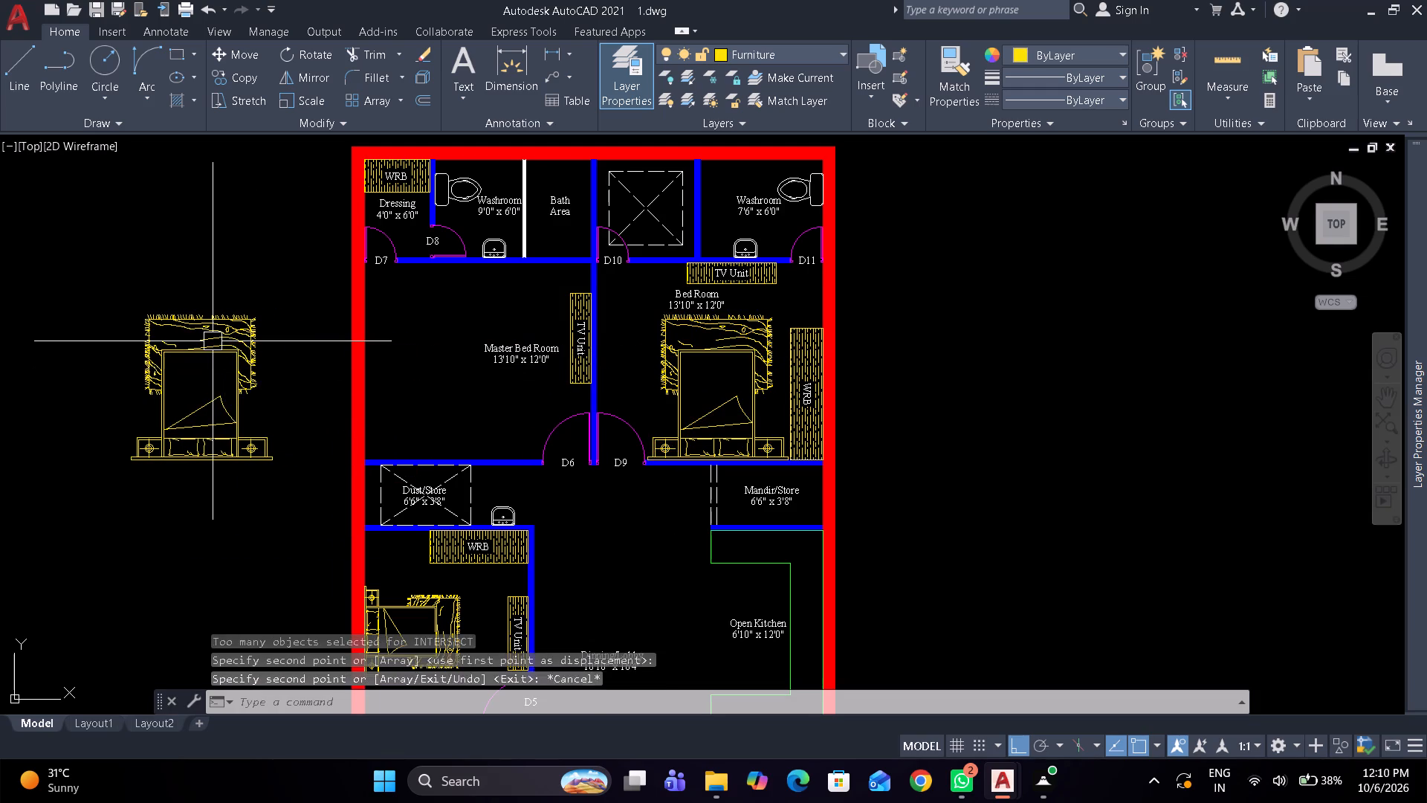
text(ro)
key(space)
click(197, 382)
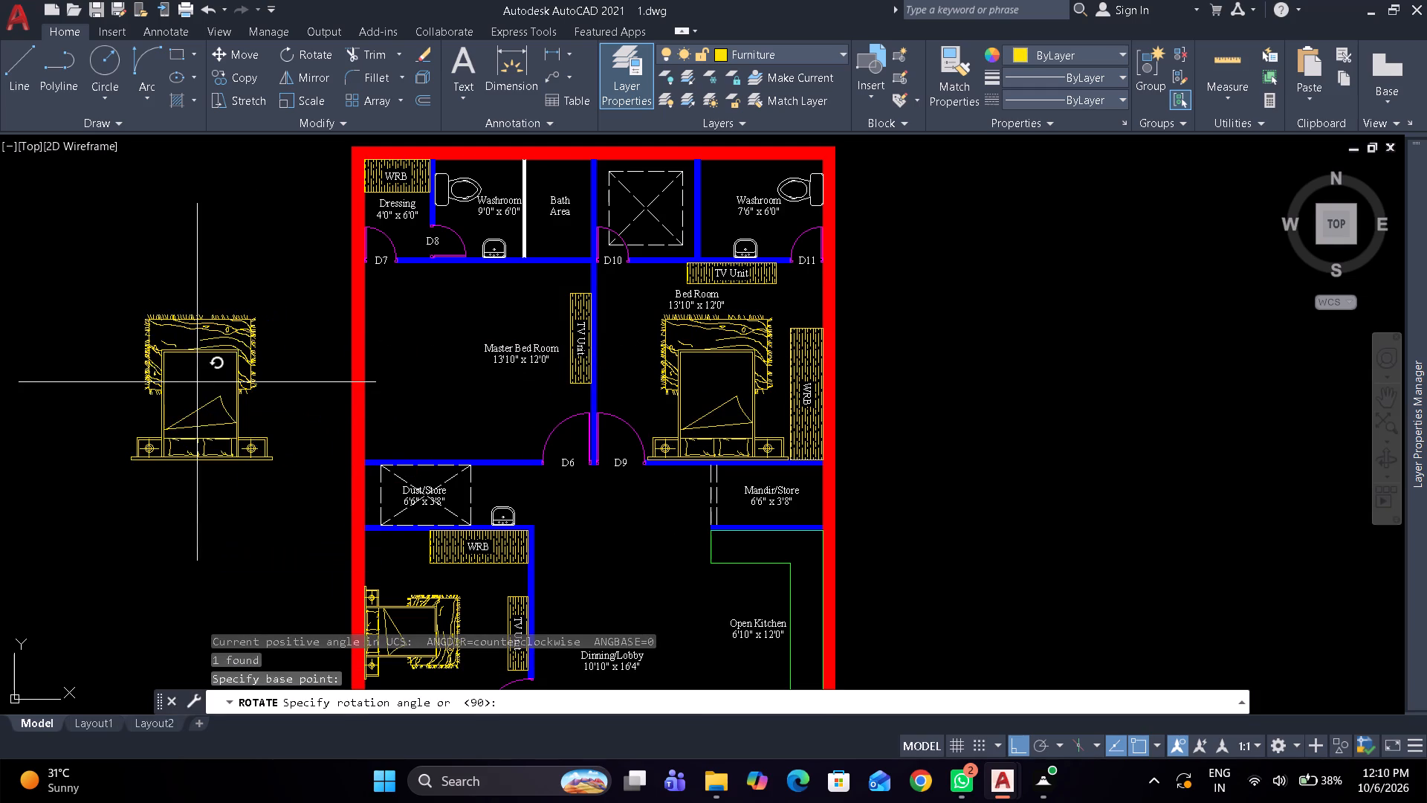
click(207, 535)
Move the rotated bed by its headboard midpoint into the Master Bed Room, with the headboard against the red outer wall.
click(216, 418)
key(m)
key(space)
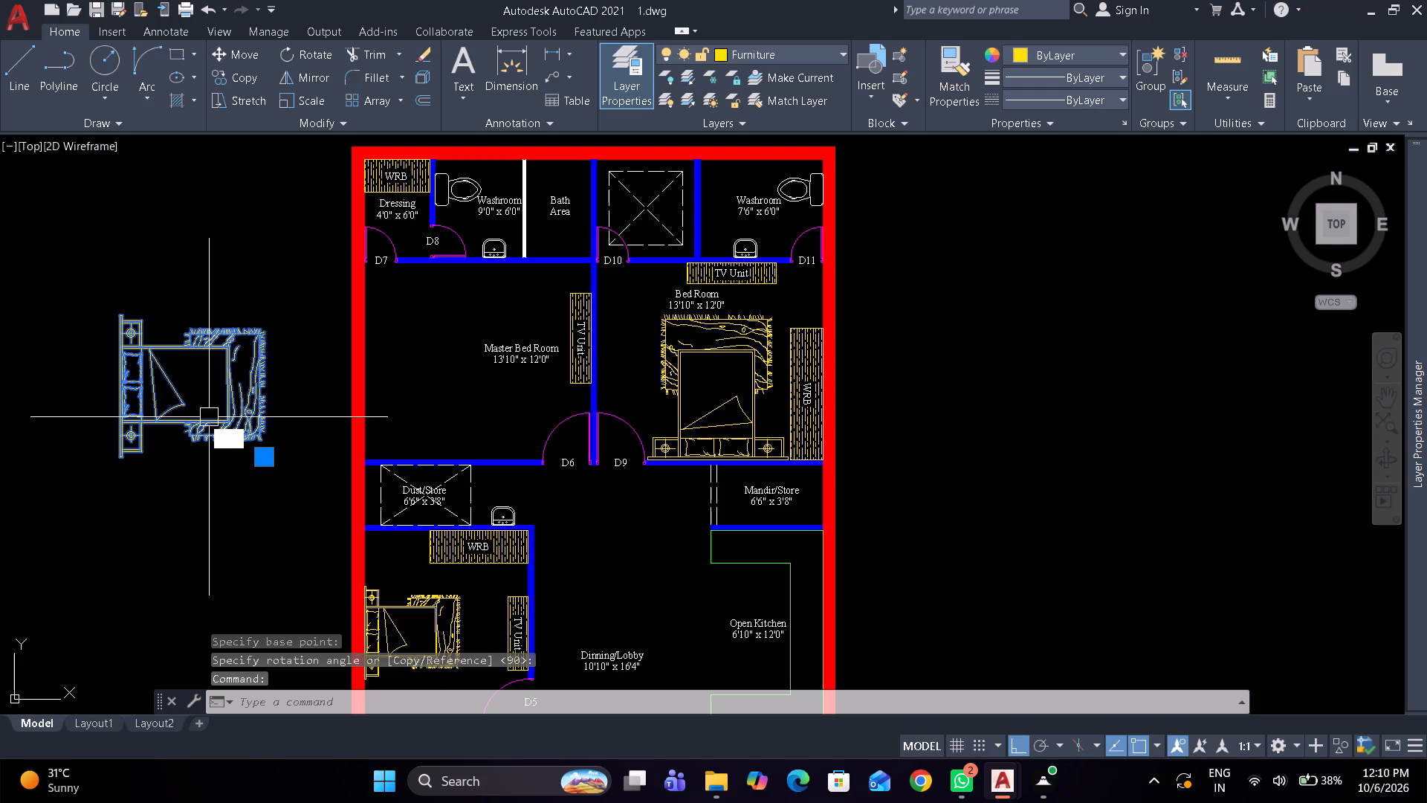
scroll(83, 371, up, 1)
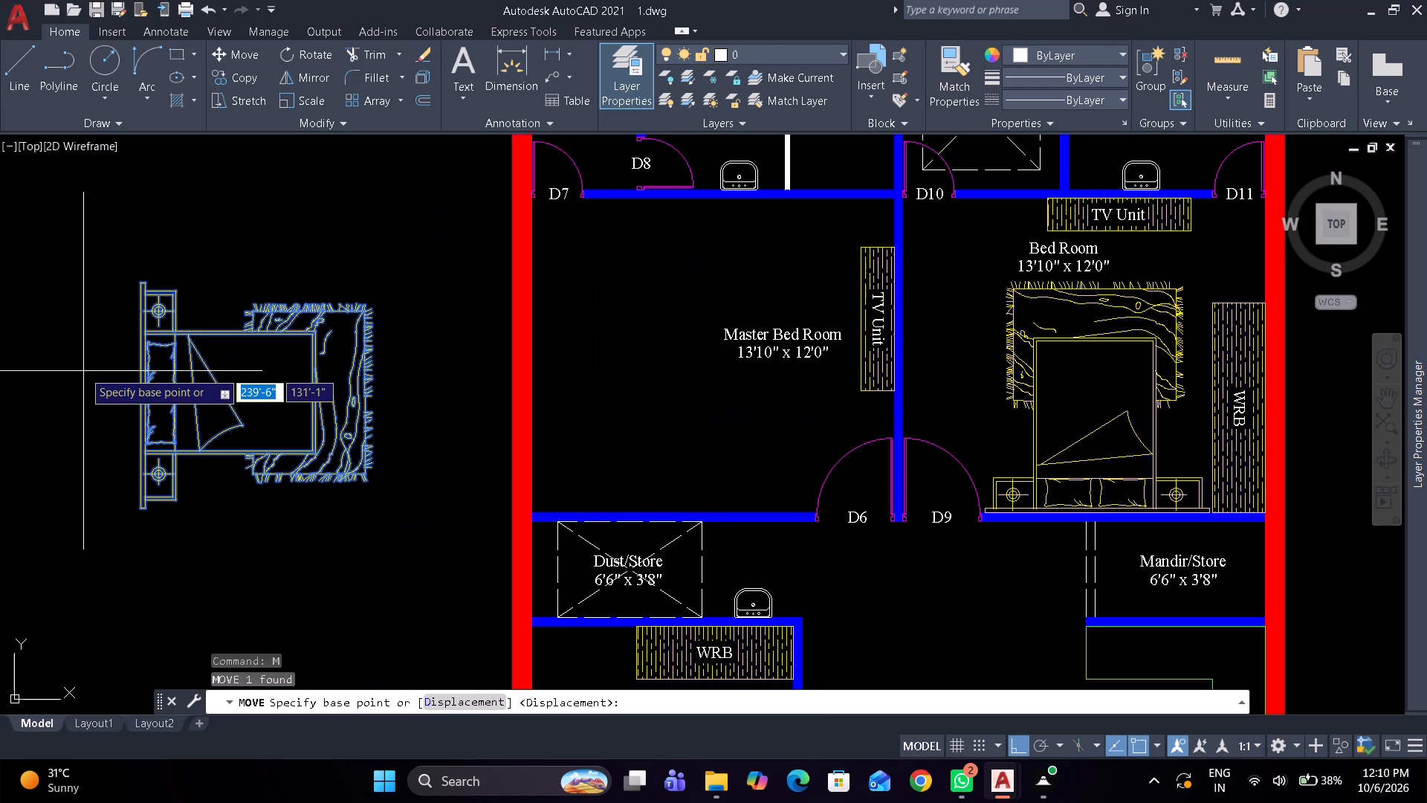
scroll(103, 384, up, 1)
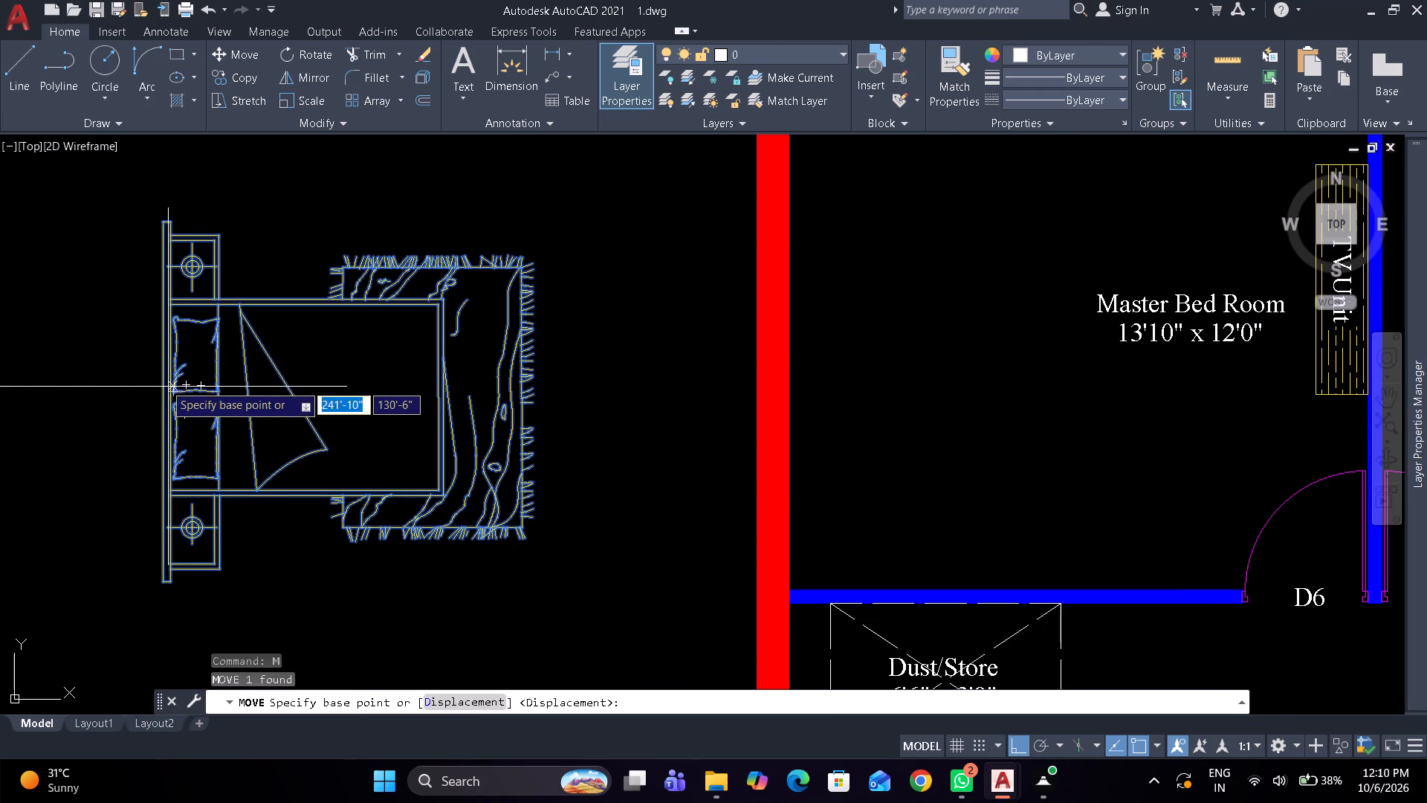
scroll(162, 383, up, 2)
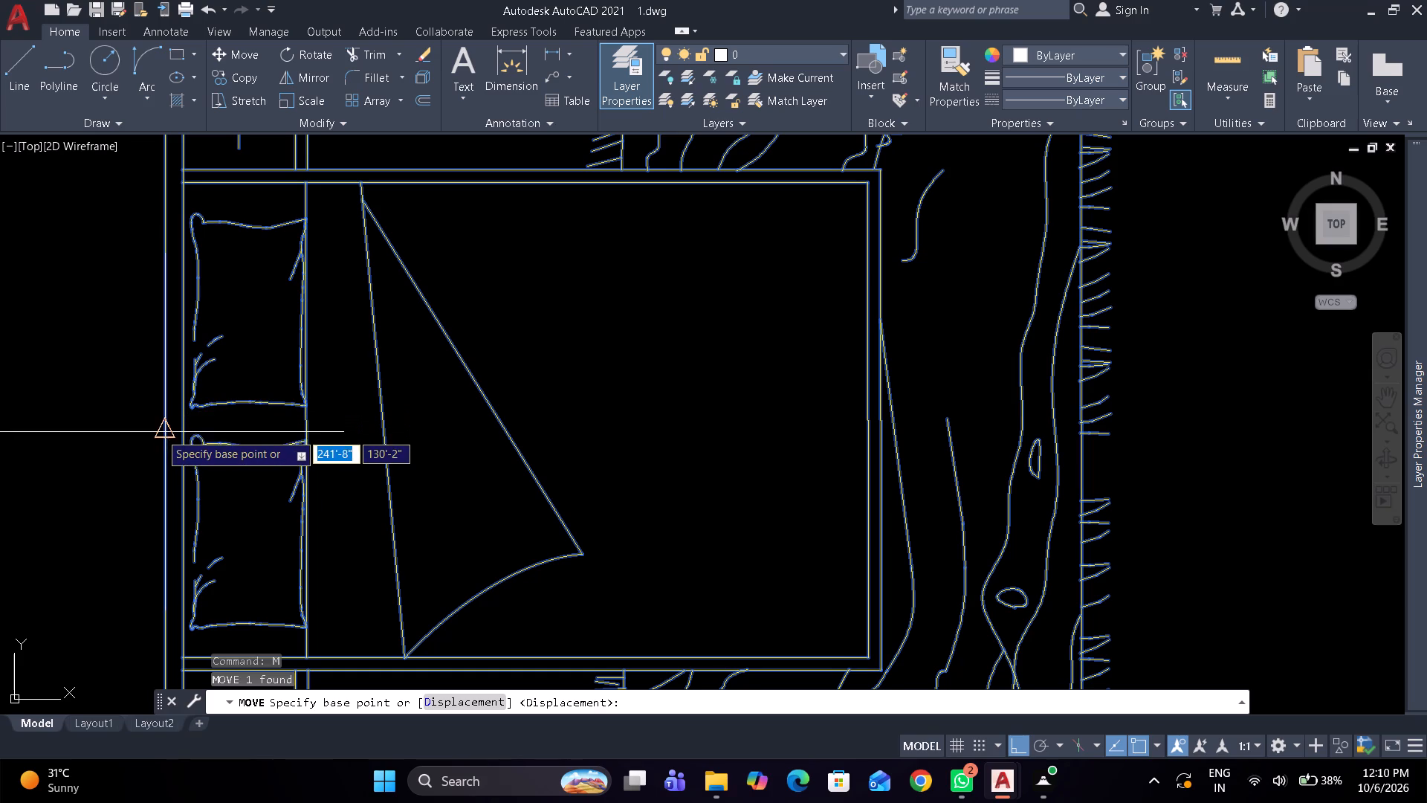
click(164, 431)
scroll(167, 425, down, 5)
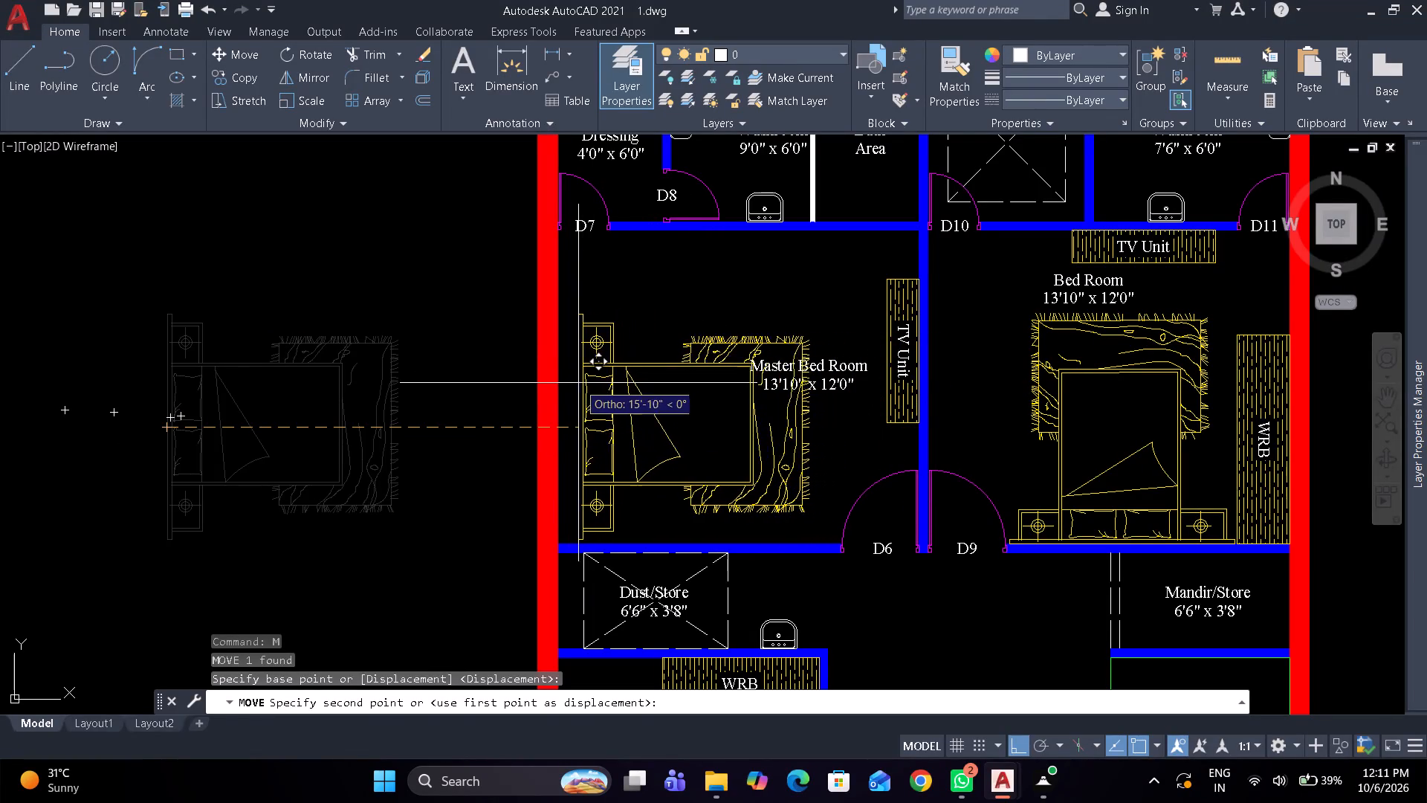
click(569, 379)
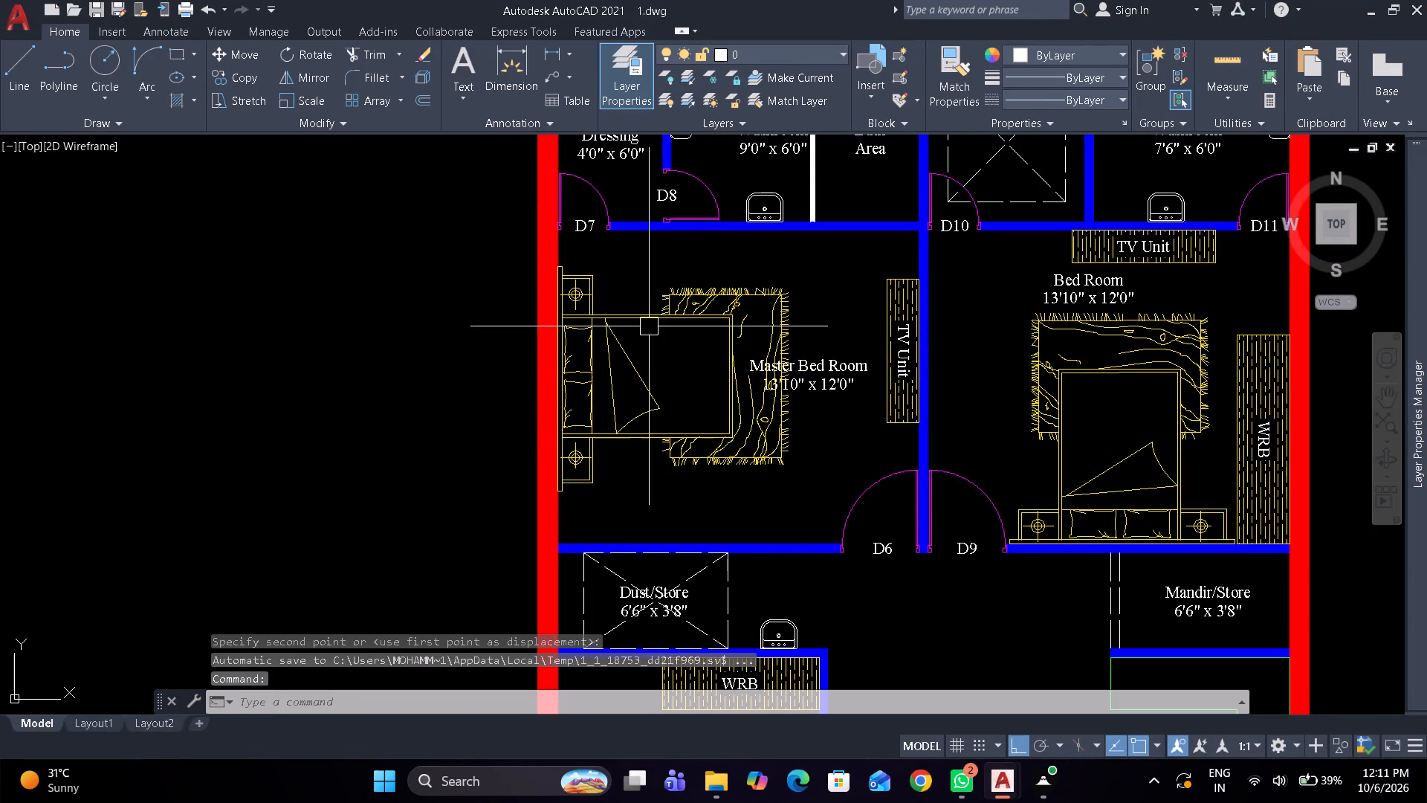
Move the Master Bed Room label to the clear floor below the bed's rug, near door D6.
click(811, 359)
drag(809, 367, 809, 349)
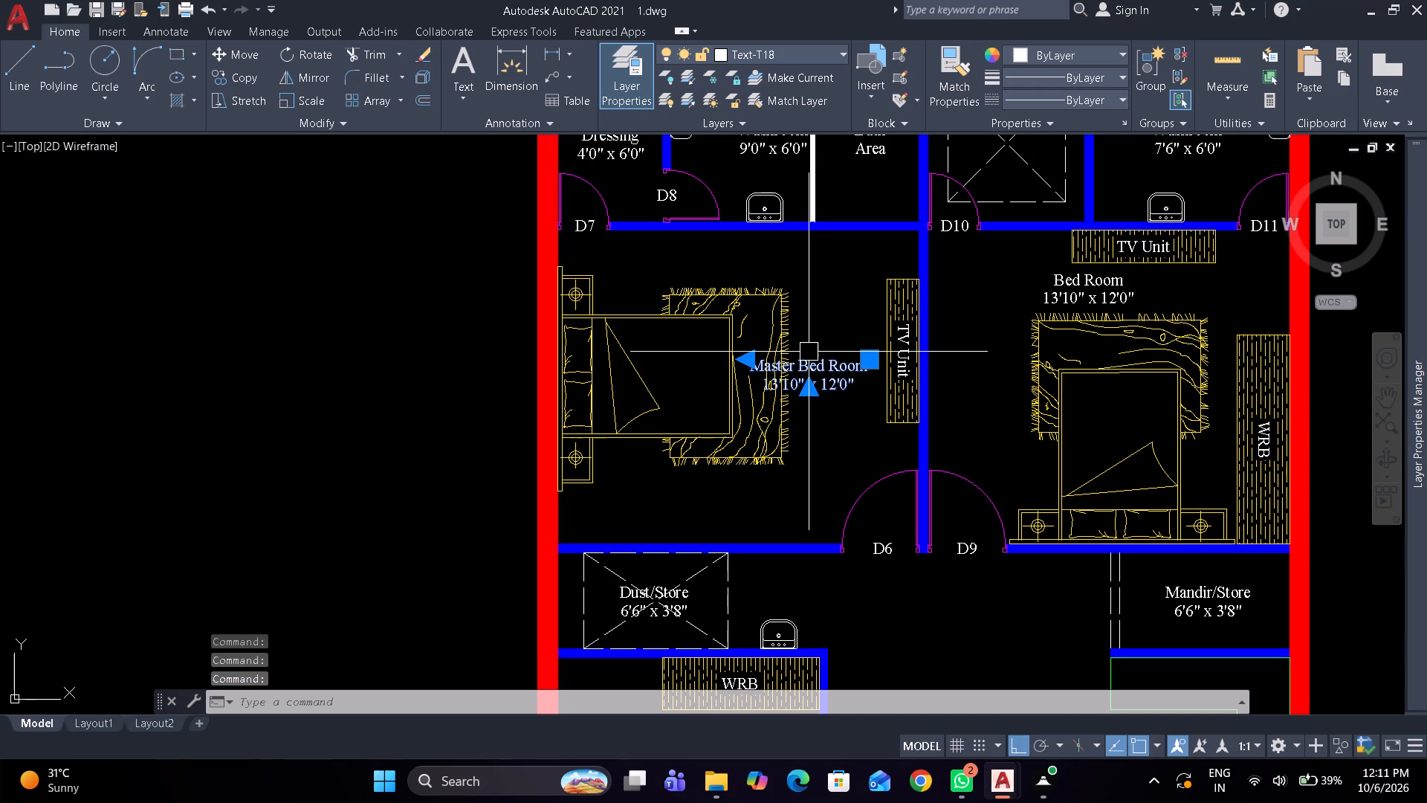
drag(809, 349, 728, 491)
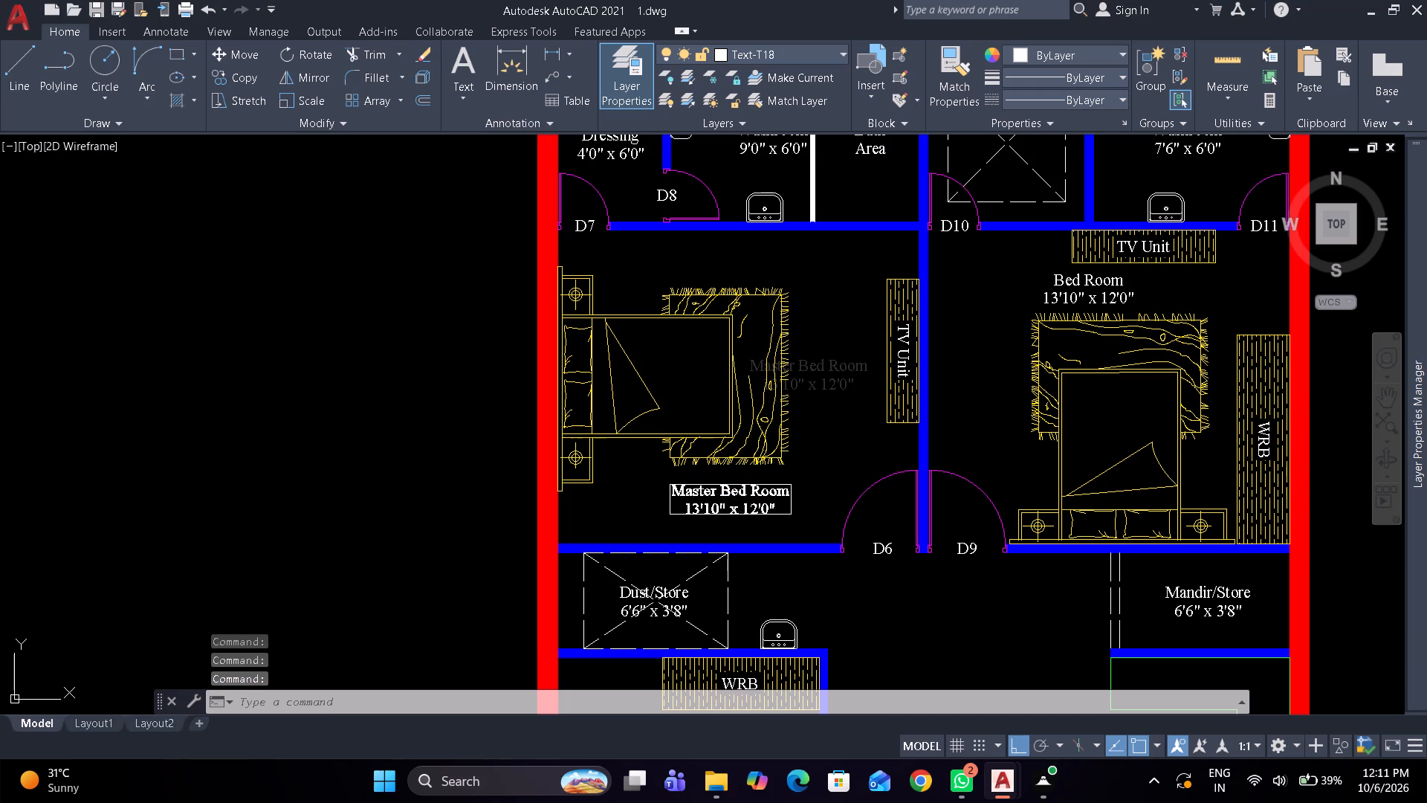
Erase the old small bed in the D5 bedroom below the Dust/Store.
scroll(731, 413, down, 2)
middle_drag(728, 393, 703, 270)
click(672, 448)
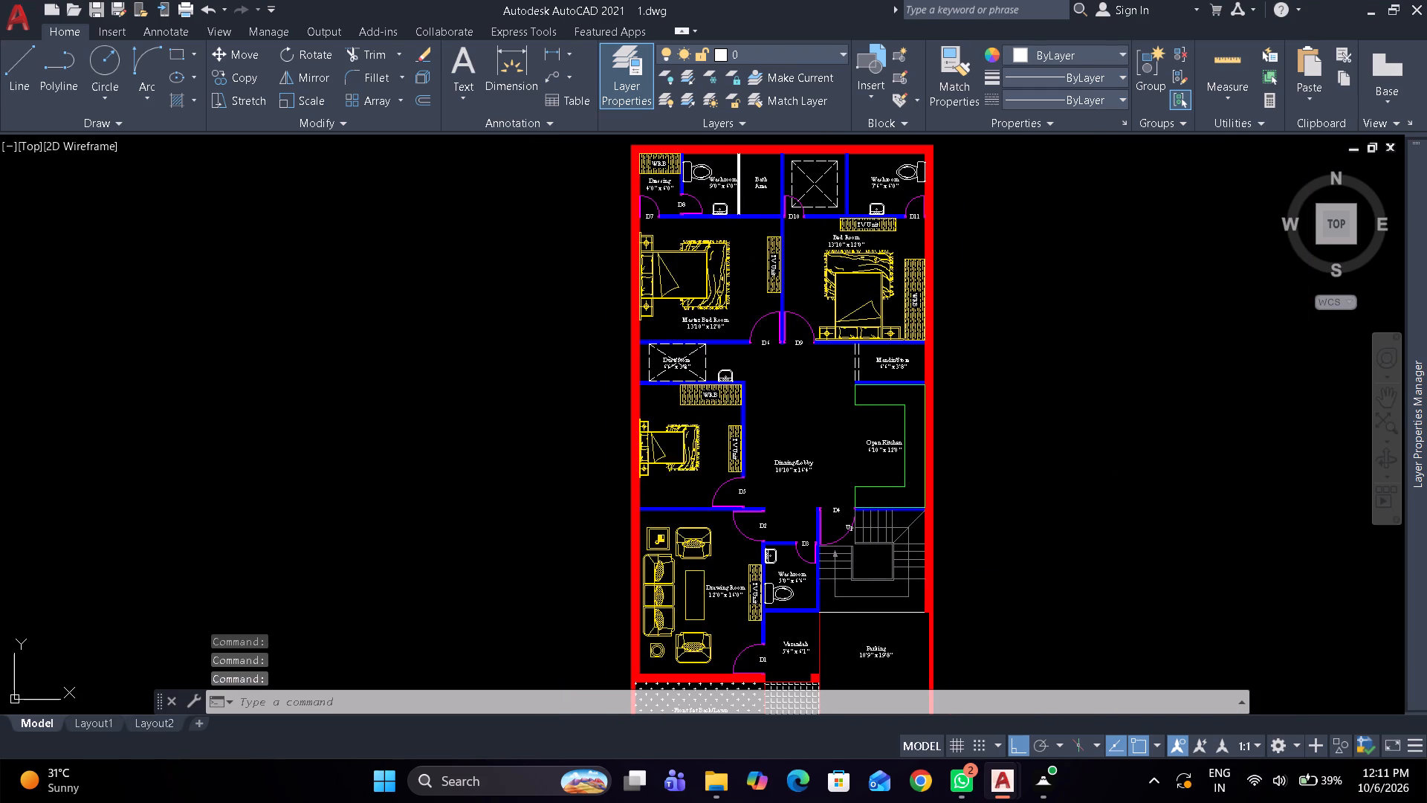
text(e)
key(space)
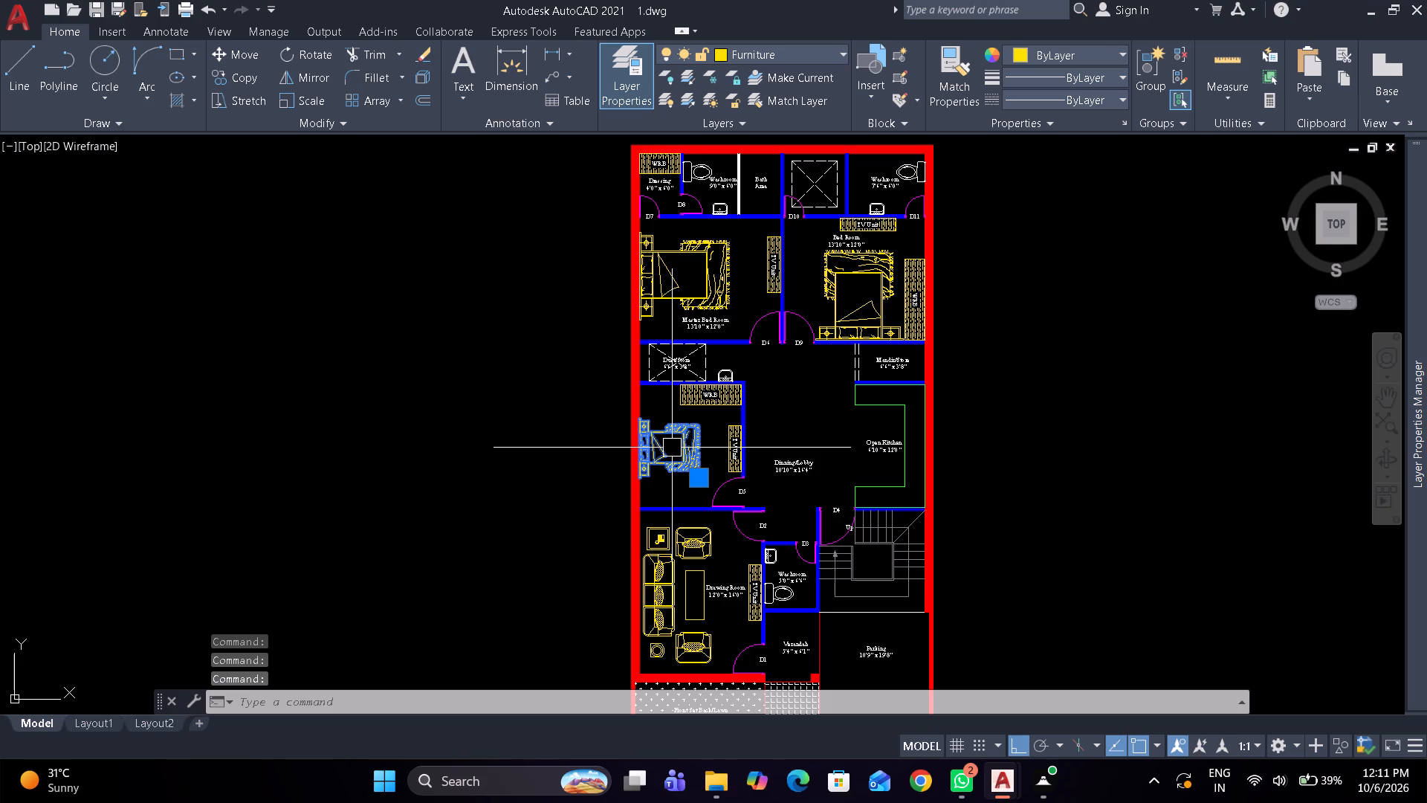
Copy the Master Bed Room bed straight down about 17'-4" into the D5 bedroom, against the outer wall.
click(718, 254)
text(co)
key(space)
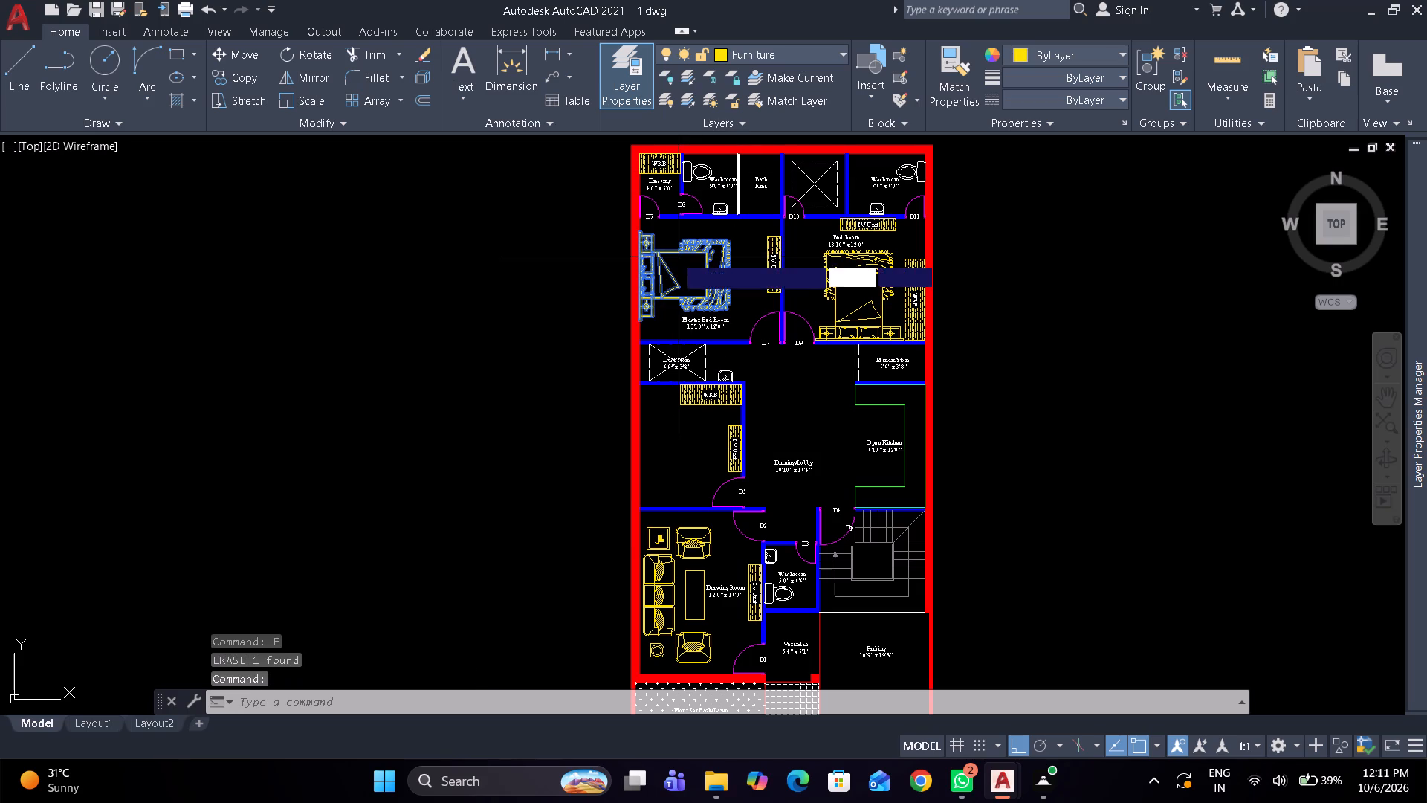
click(678, 260)
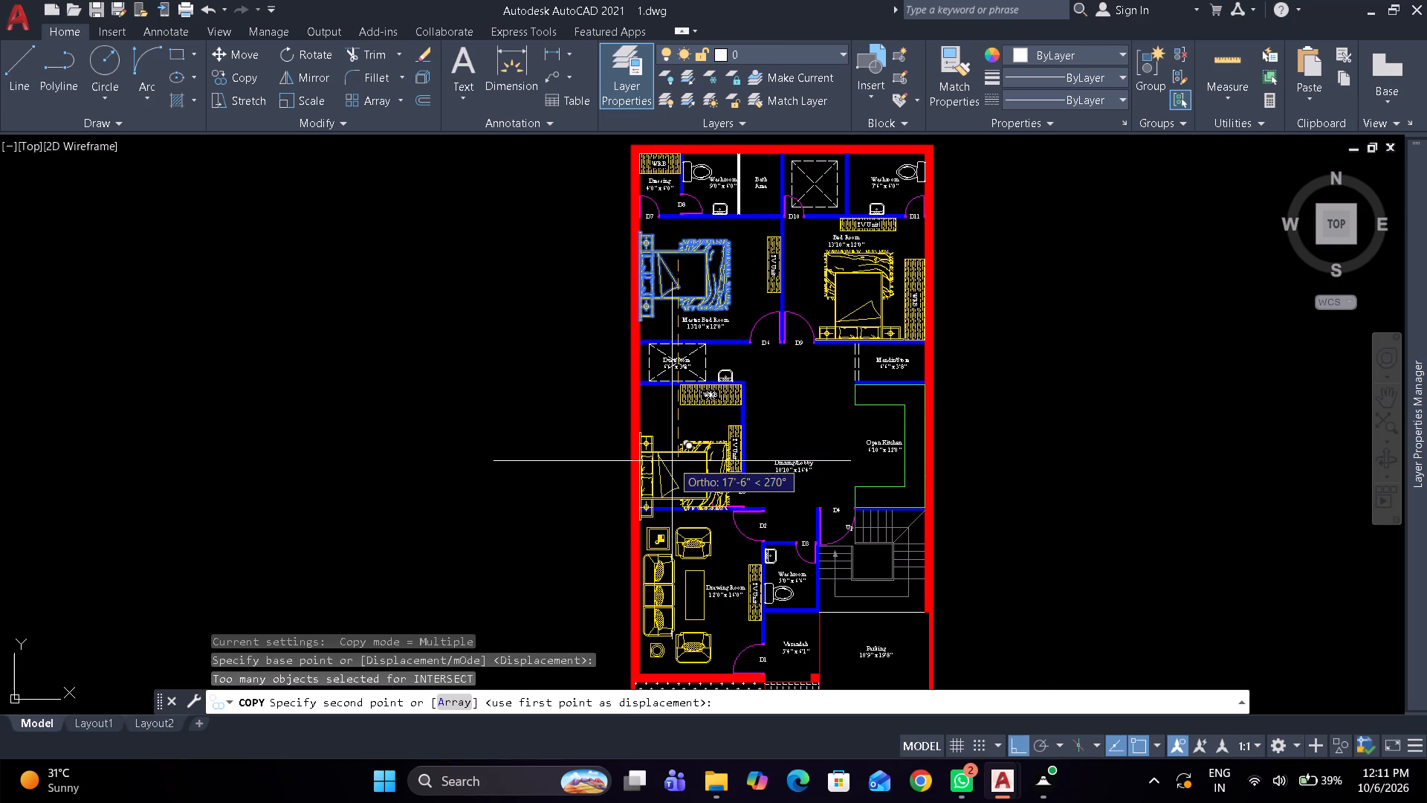
scroll(672, 461, up, 2)
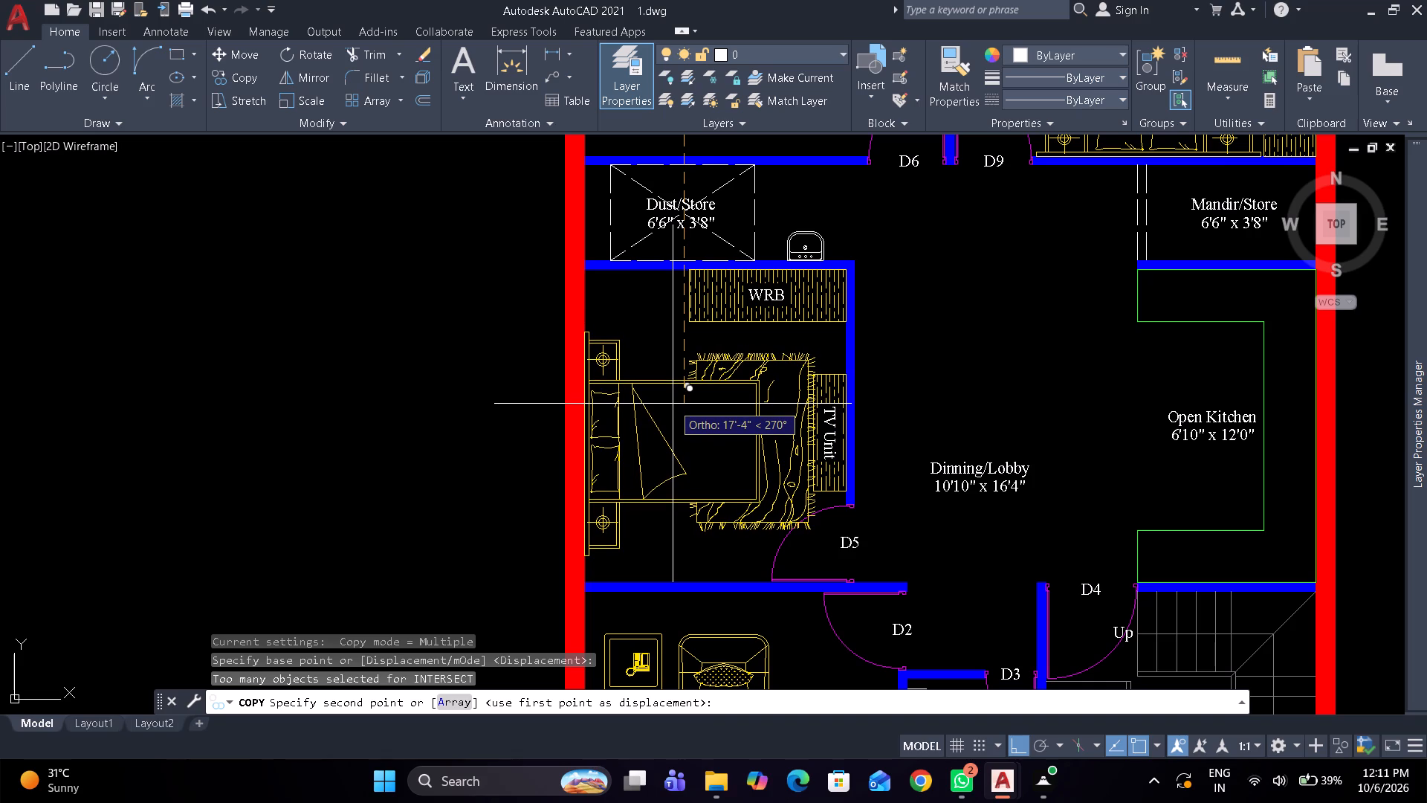
click(673, 404)
key(space)
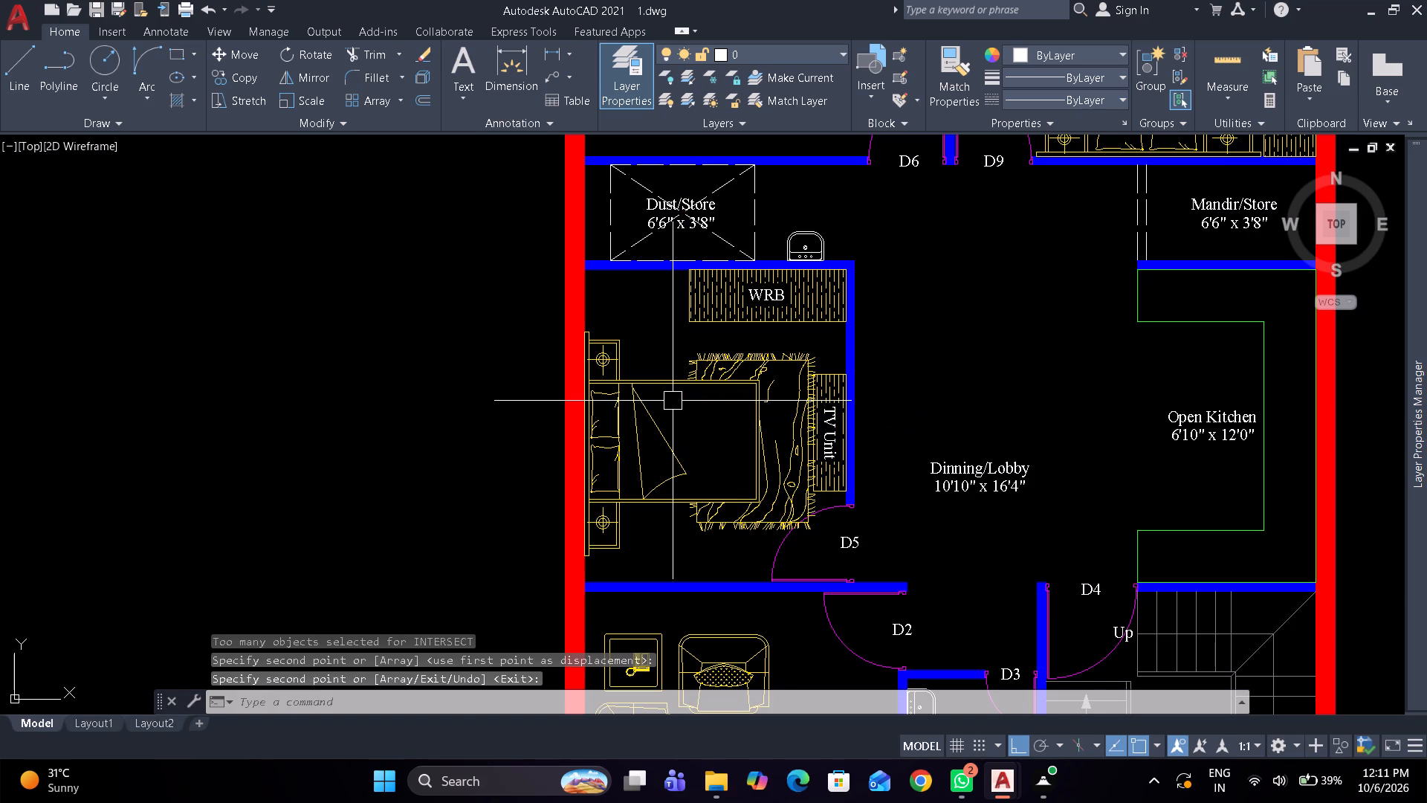
Measure the width of the D5 bedroom's bed across its foot end without placing a dimension.
scroll(783, 468, up, 2)
text(dim)
key(space)
scroll(735, 274, up, 1)
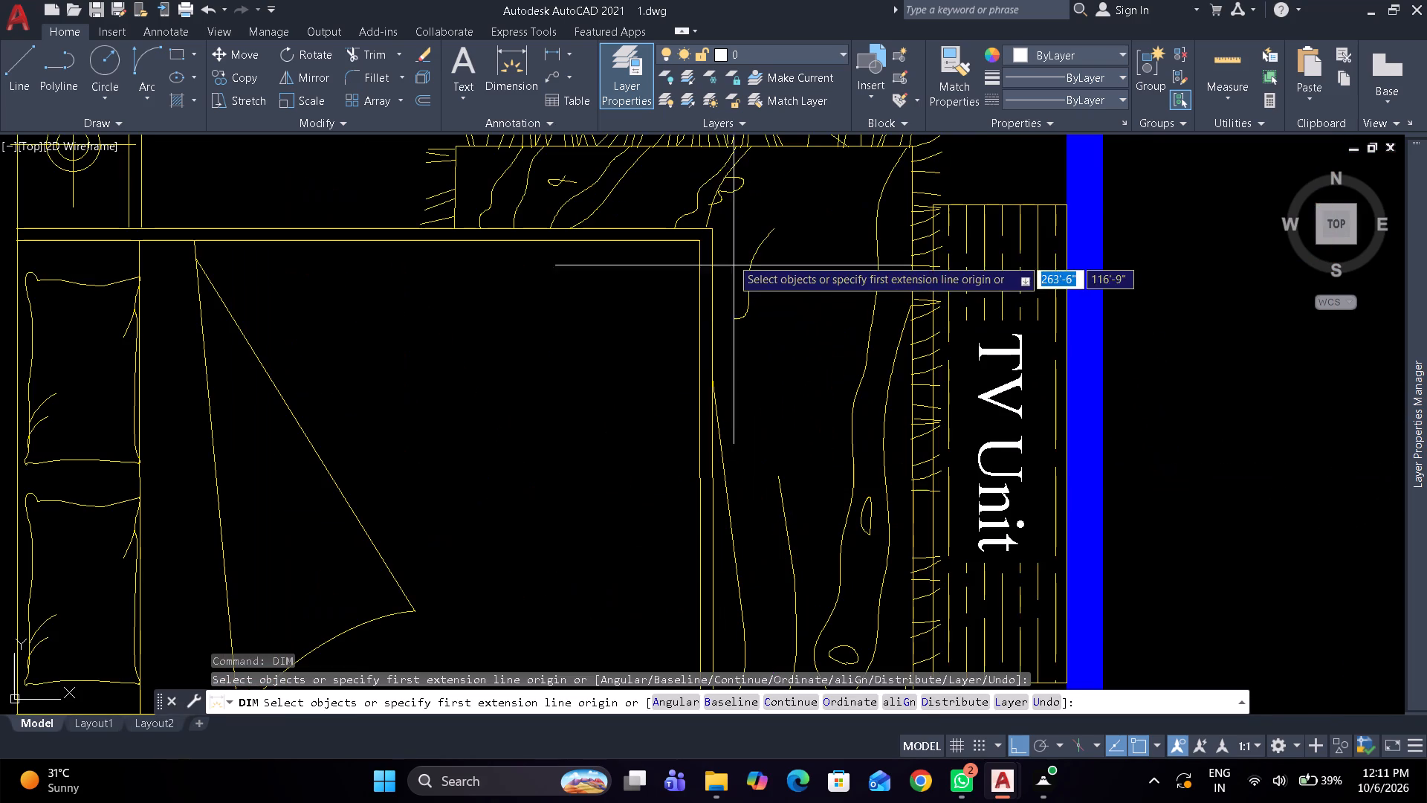
click(716, 242)
scroll(733, 280, down, 2)
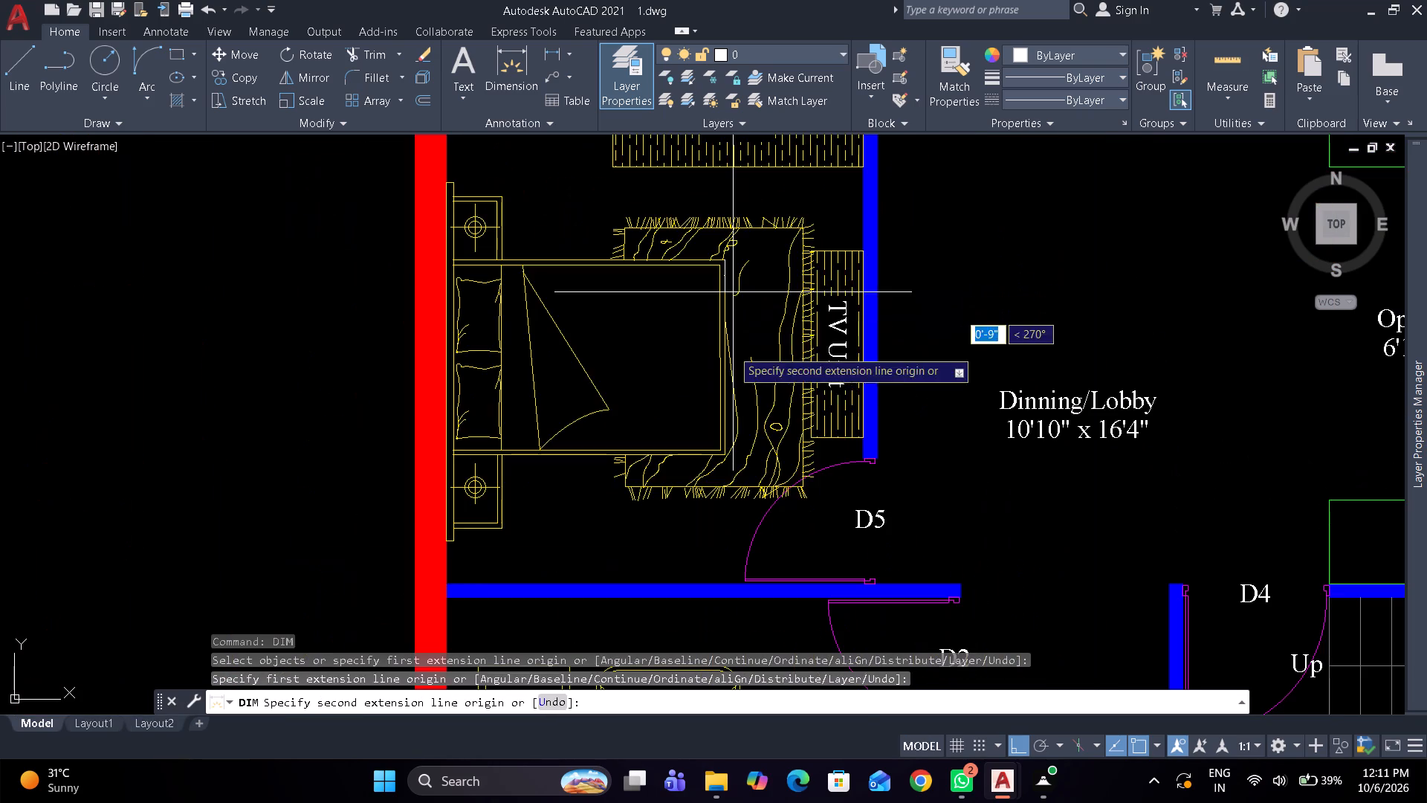
scroll(726, 445, up, 3)
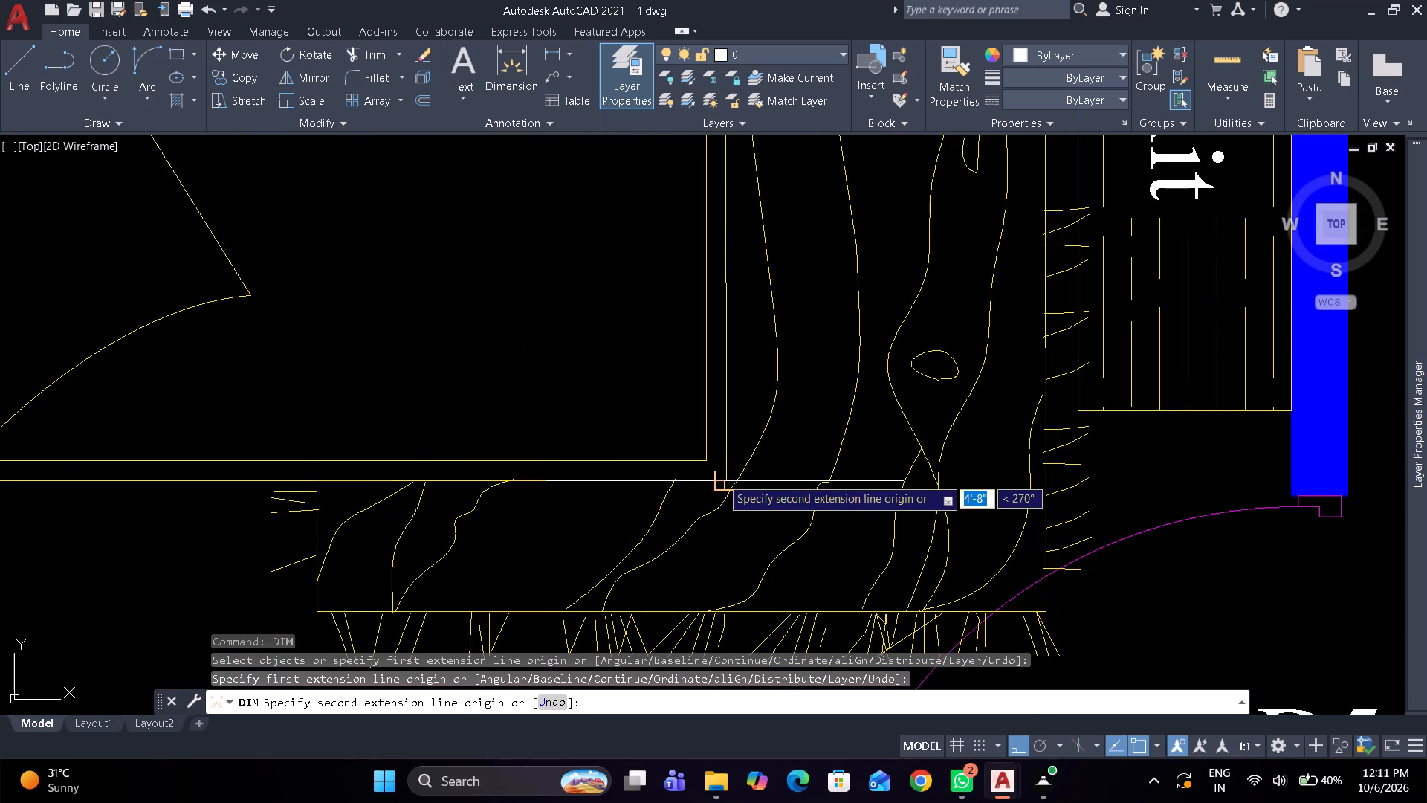
key(Escape)
Copy the six-seat dining set from the reference plan's Dining Hall to the empty space beside the furnished plan's Open Kitchen.
scroll(688, 293, down, 5)
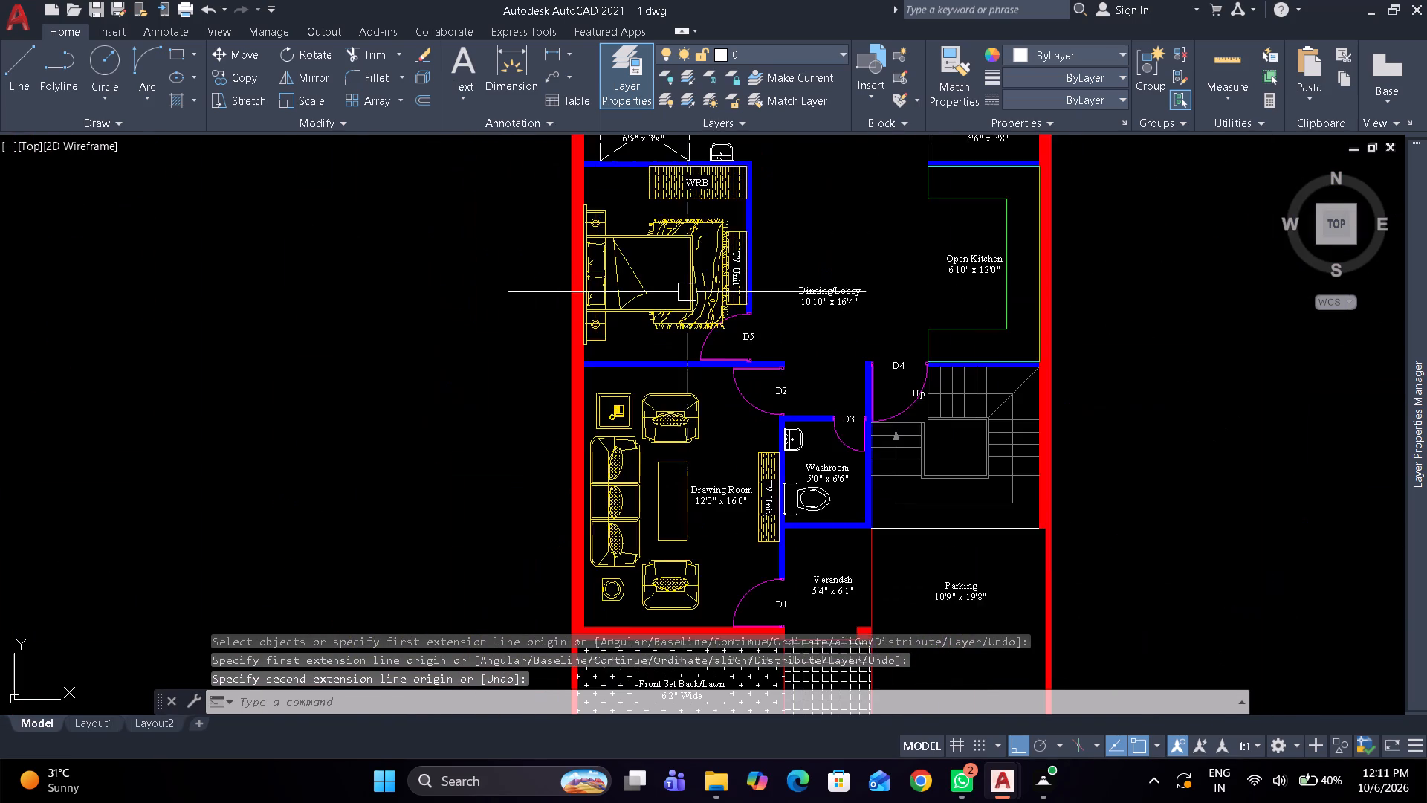
scroll(687, 292, down, 1)
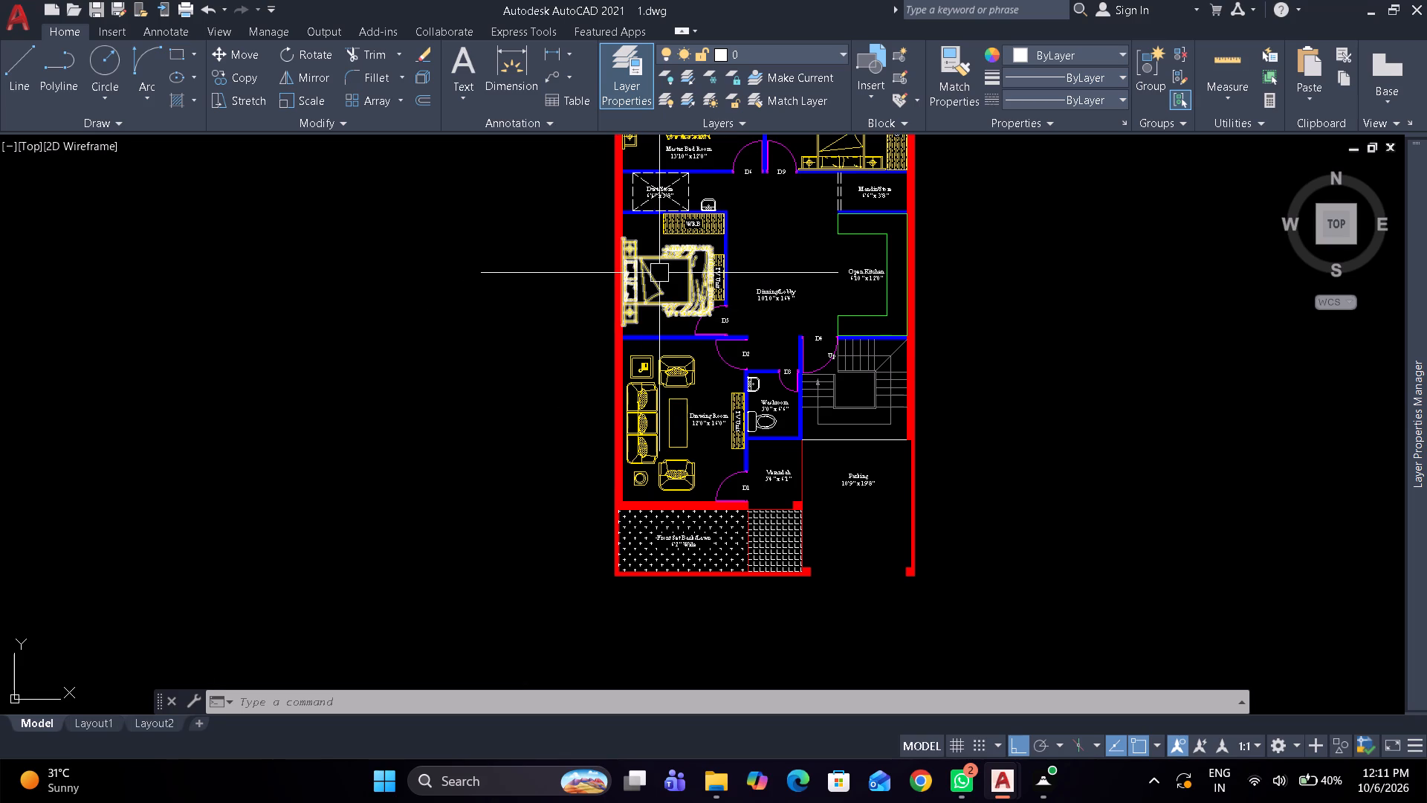
scroll(682, 256, down, 3)
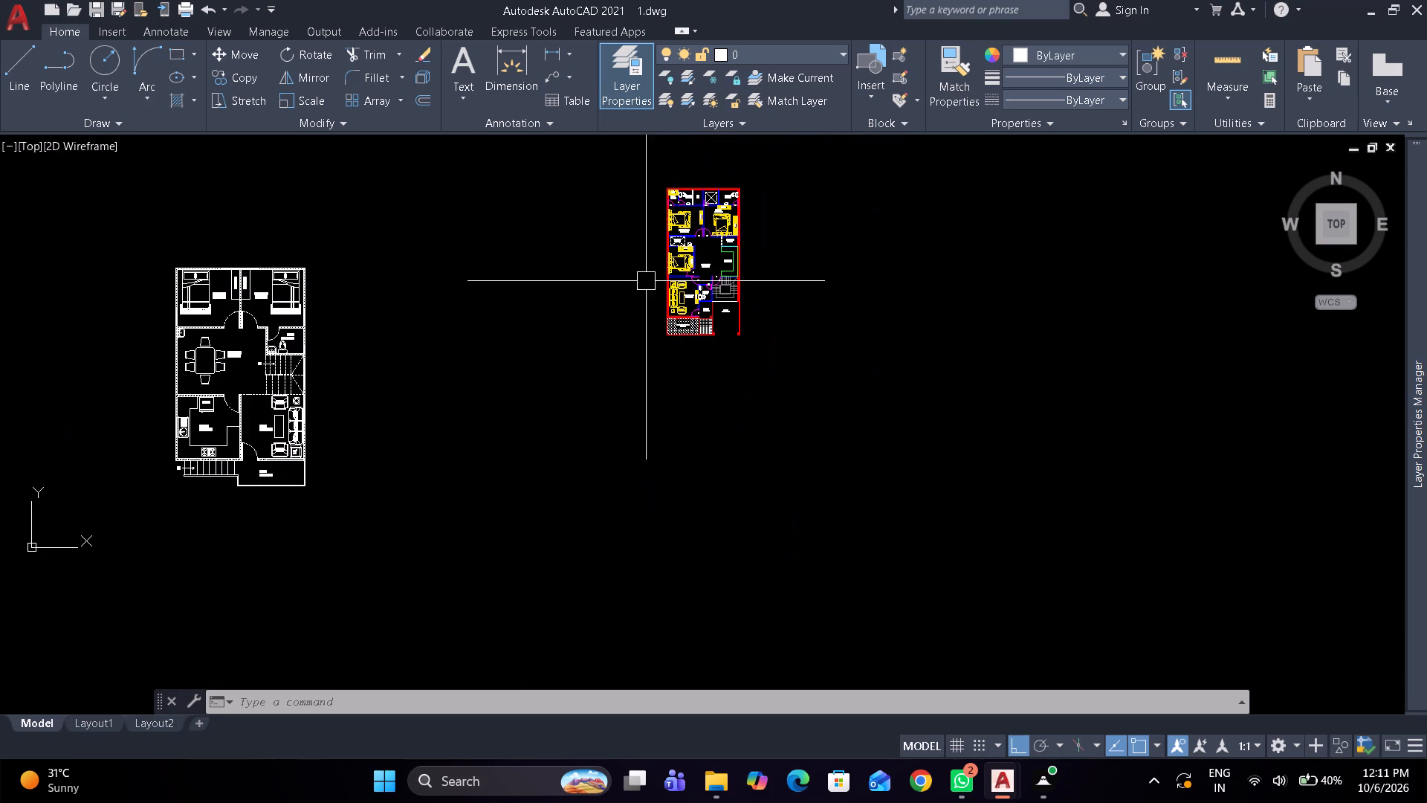
scroll(185, 370, up, 2)
click(207, 354)
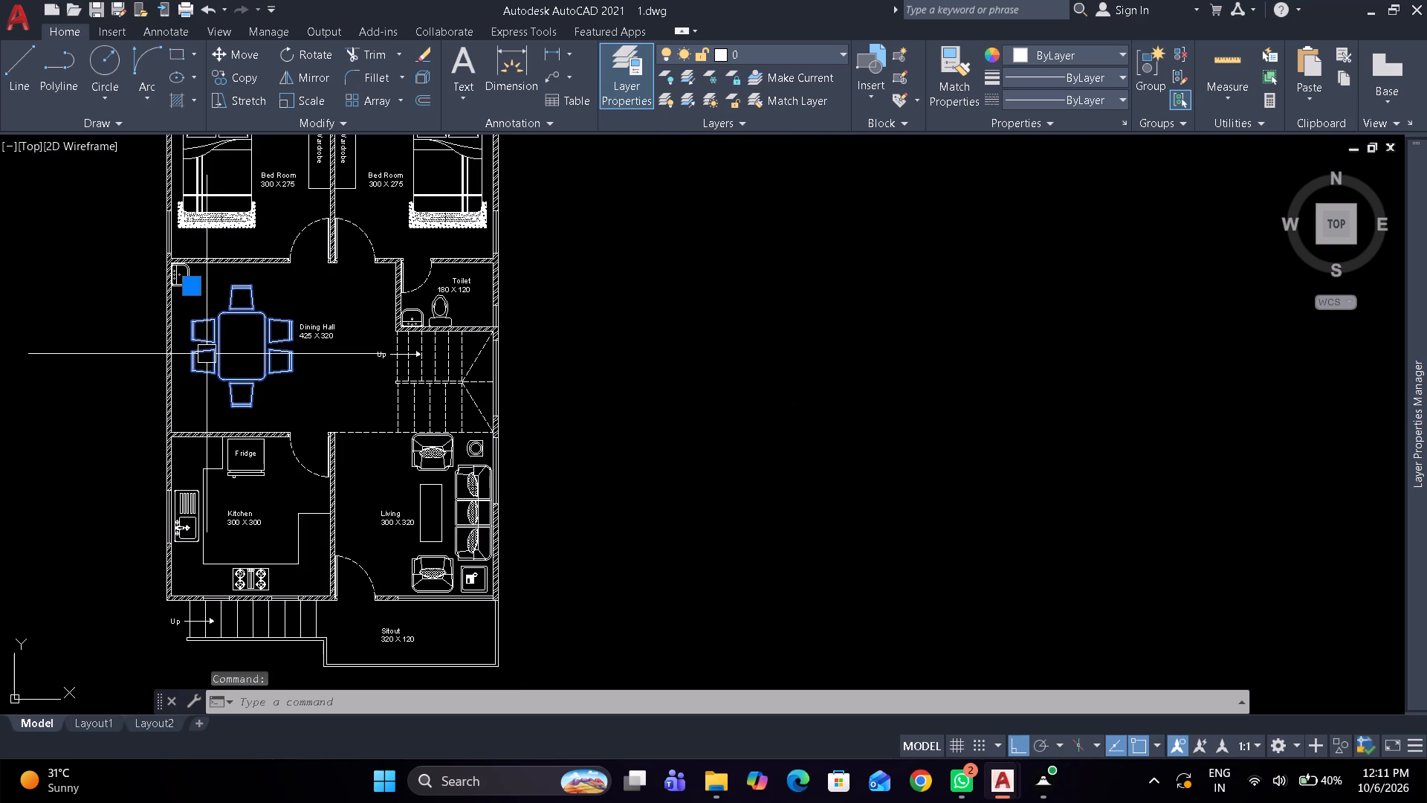
text(co)
key(space)
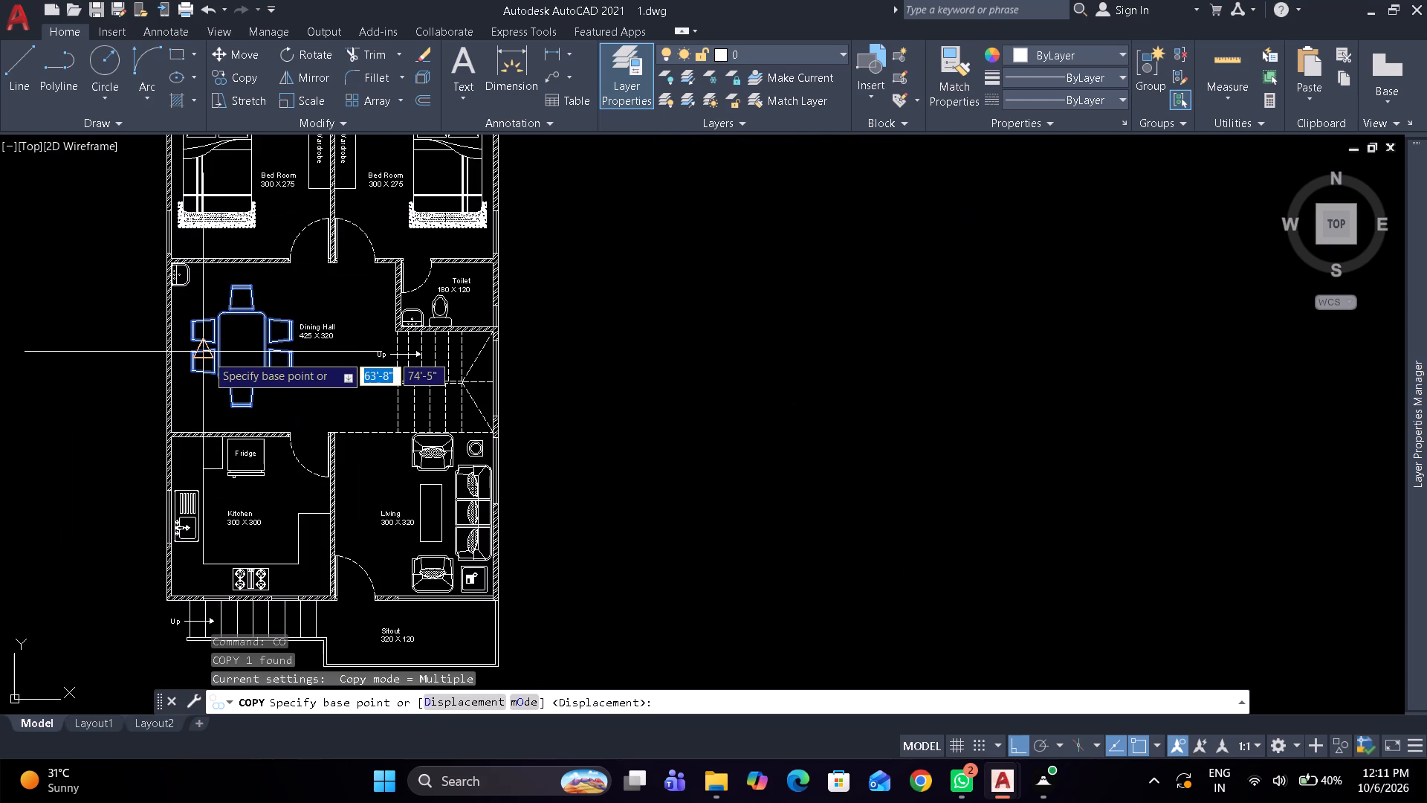
click(240, 342)
scroll(392, 307, down, 4)
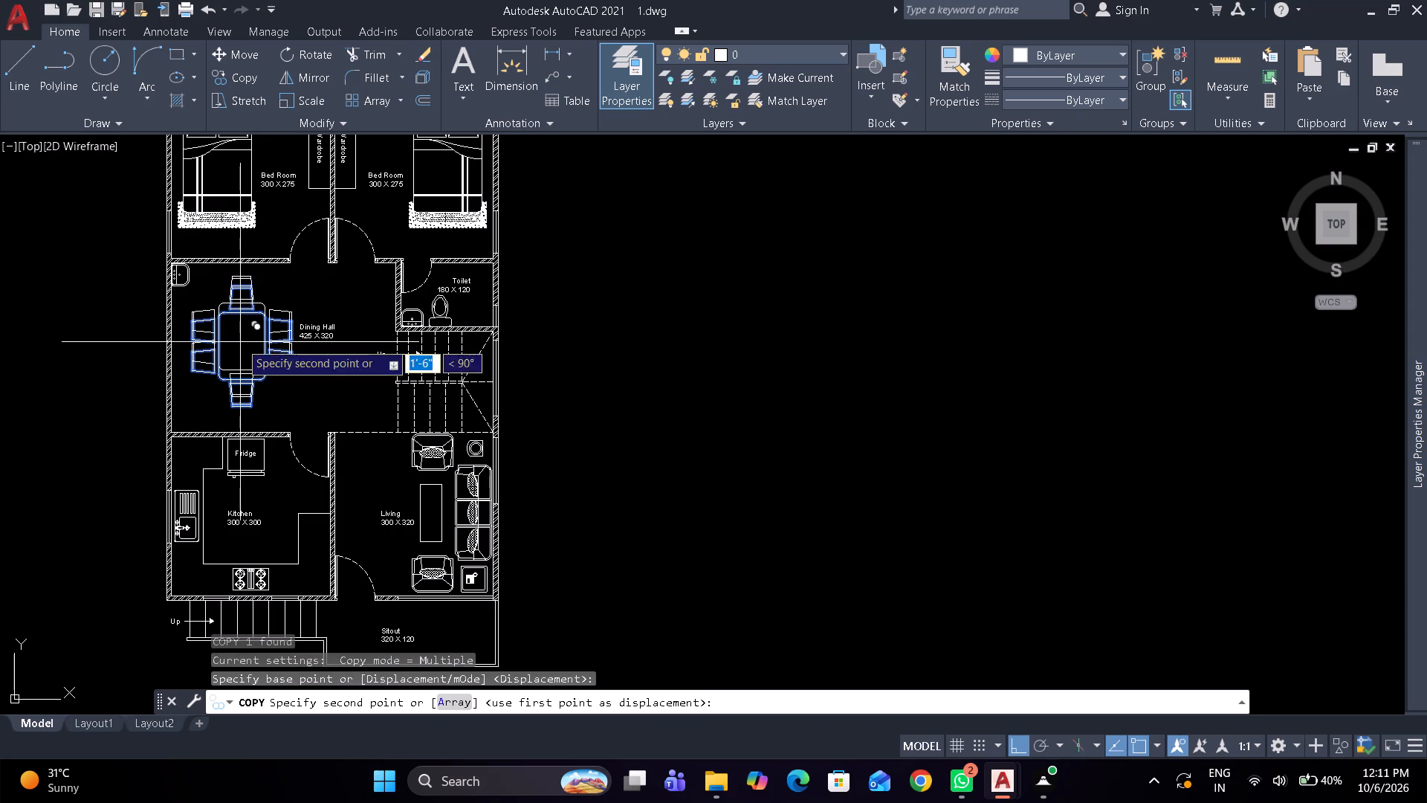
key(F8)
scroll(614, 293, down, 1)
middle_drag(615, 292, 608, 300)
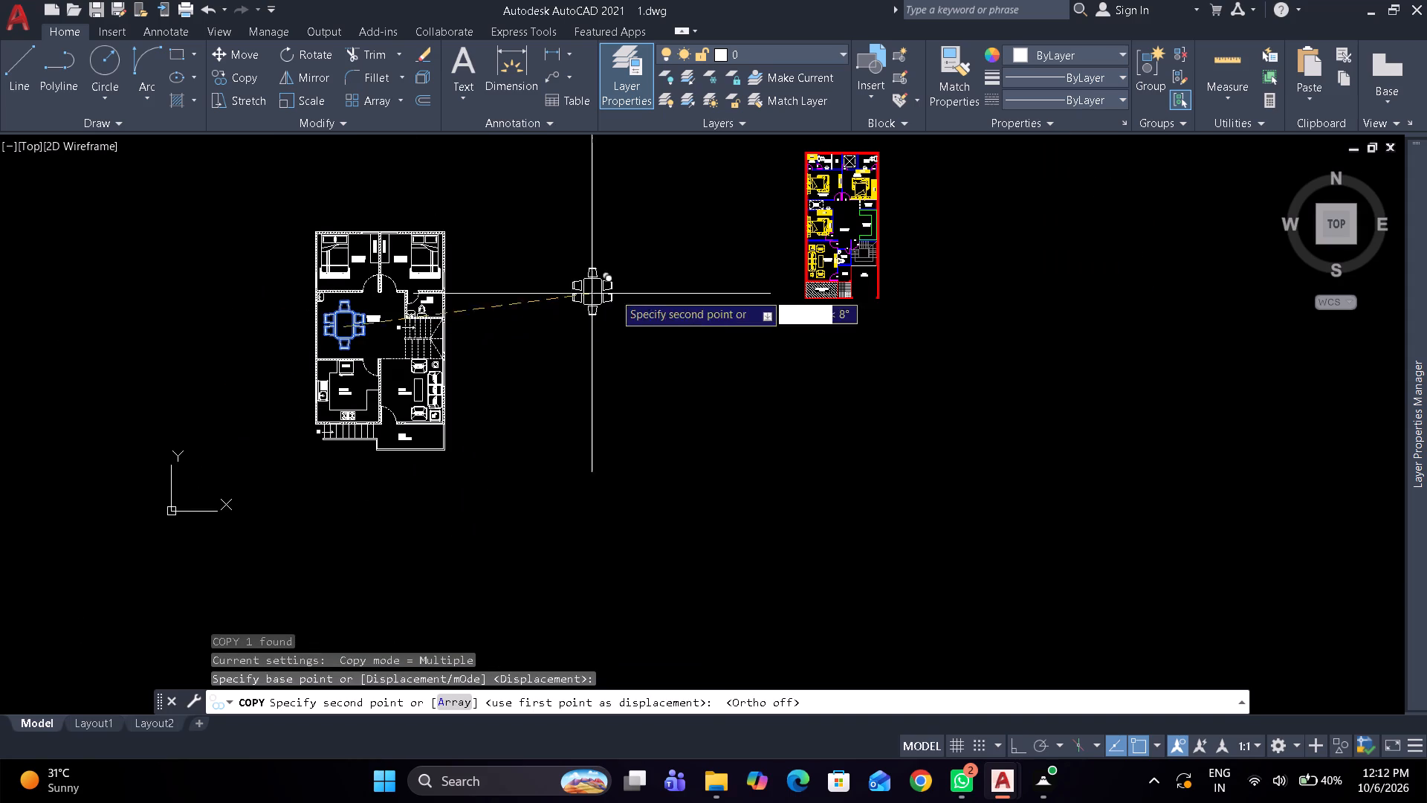
middle_drag(608, 300, 546, 346)
scroll(676, 305, up, 5)
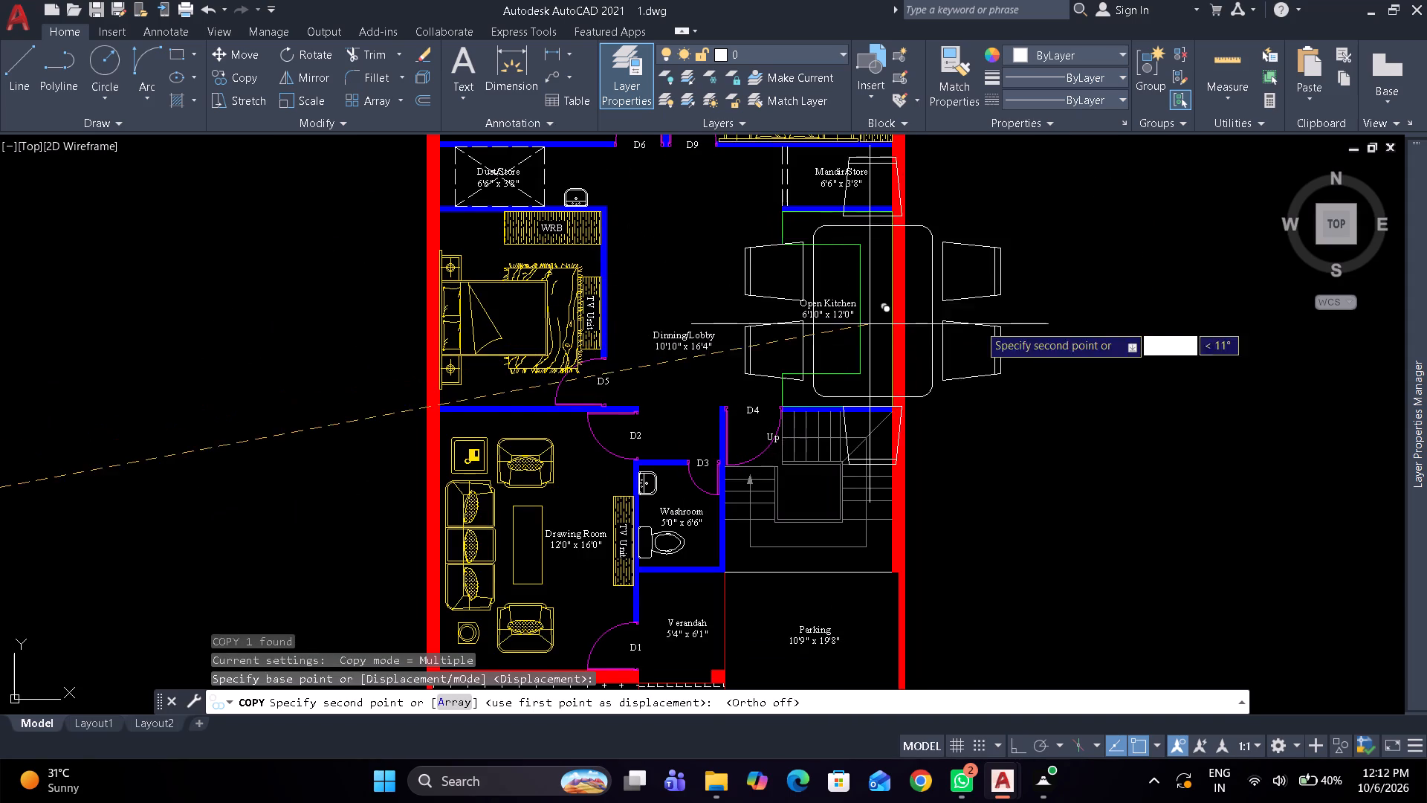
click(1089, 317)
key(space)
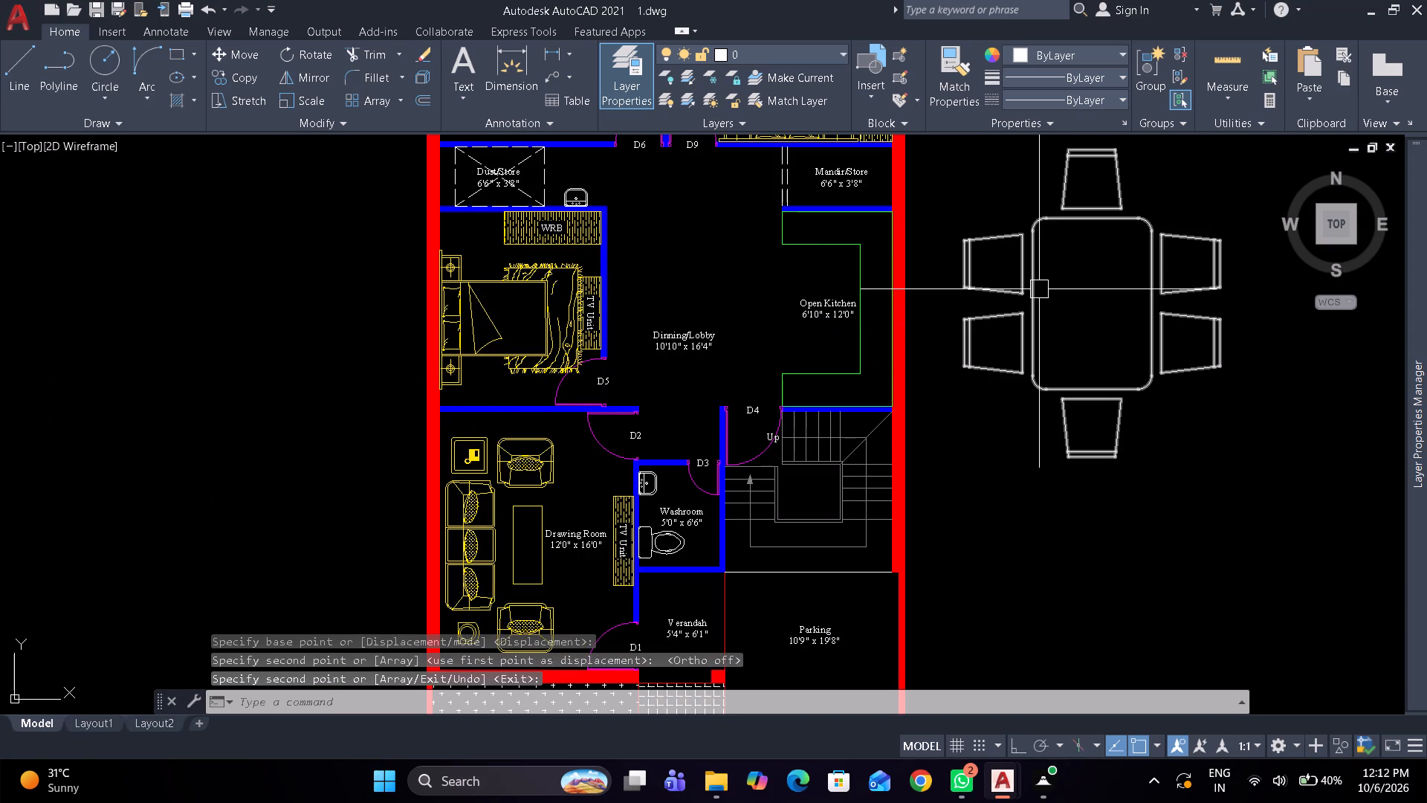
Scale the copied dining set down freehand to roughly 40% of its size.
click(1038, 288)
text(sc)
key(space)
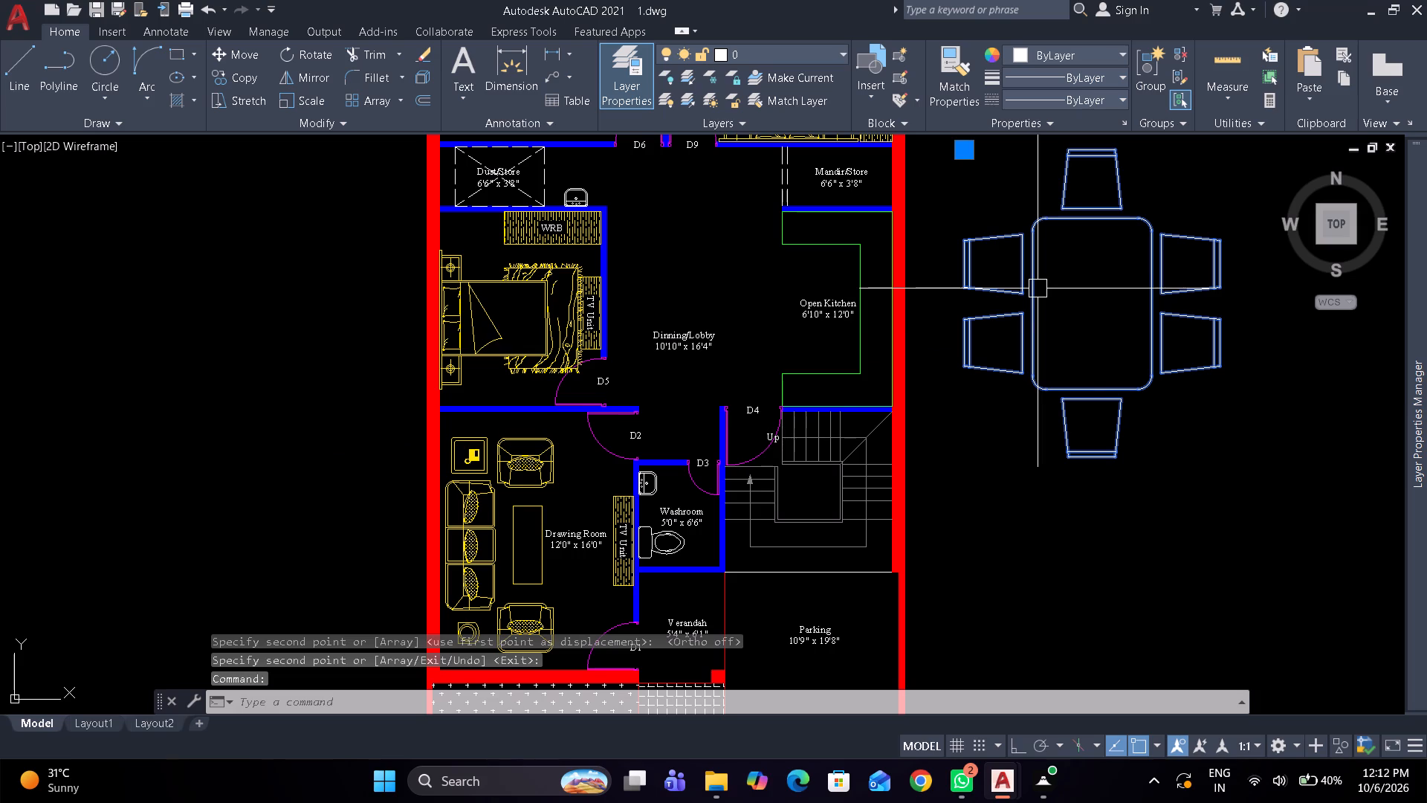
click(1057, 285)
scroll(1078, 329, up, 1)
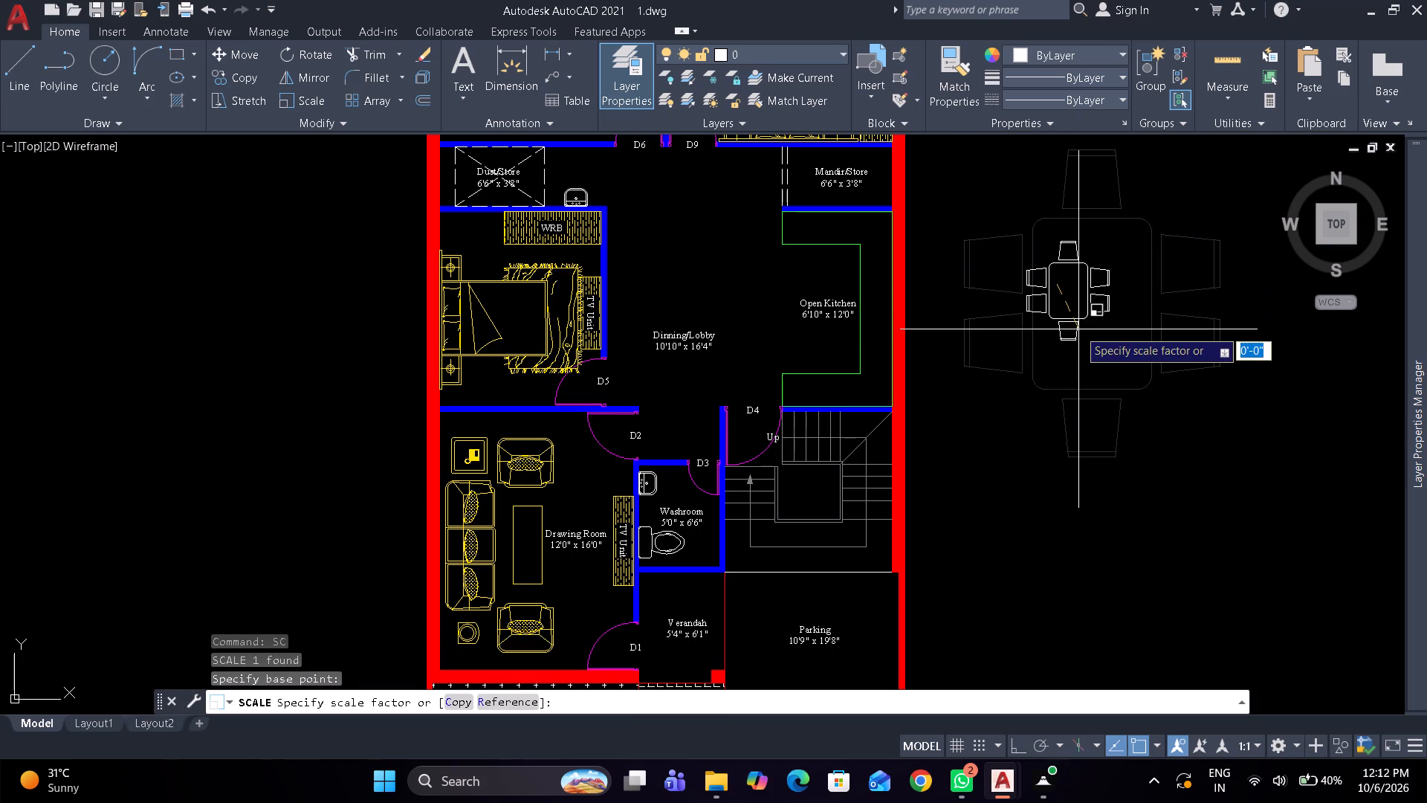
click(1085, 341)
Move the reduced dining set into the Dinning/Lobby, placing it above the room label.
click(1079, 323)
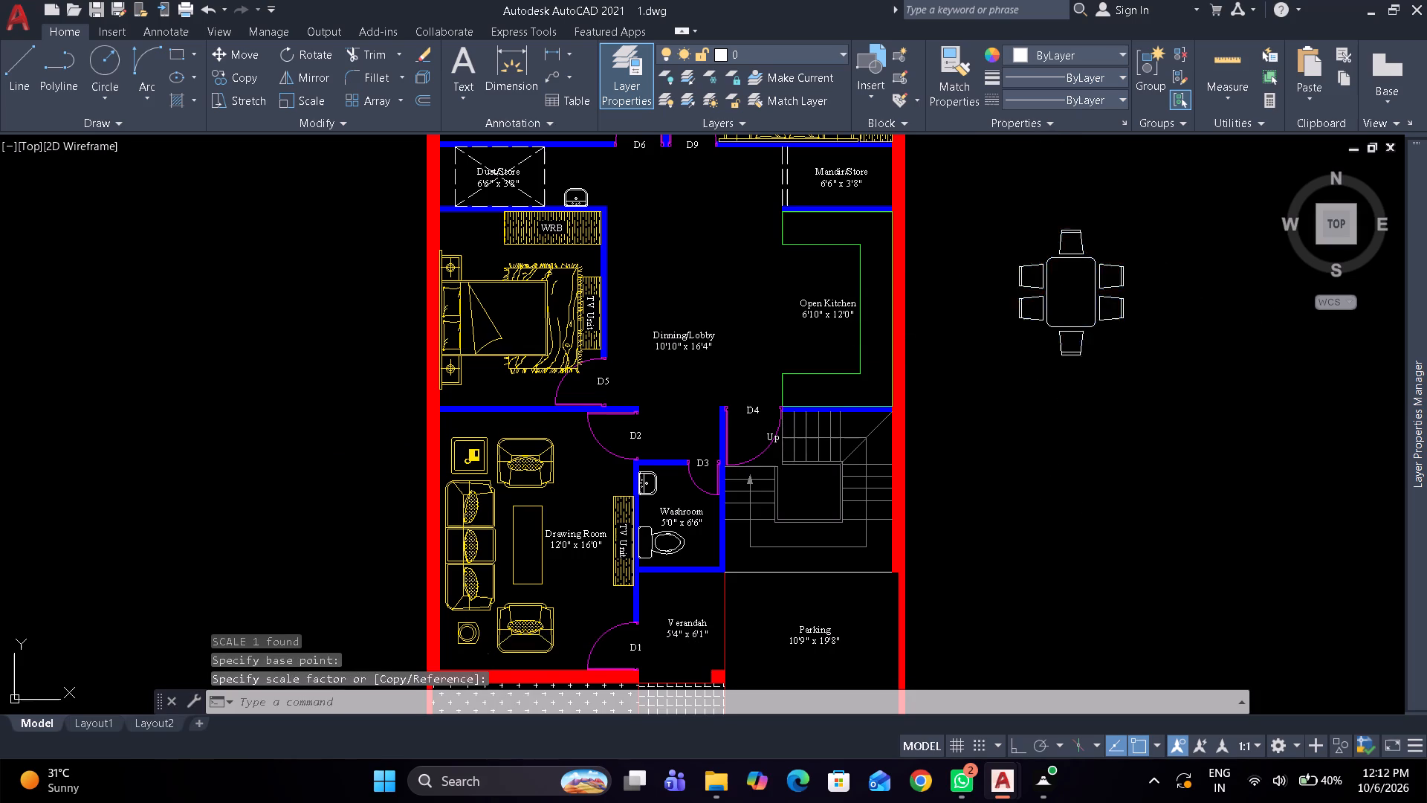
drag(1049, 285, 662, 277)
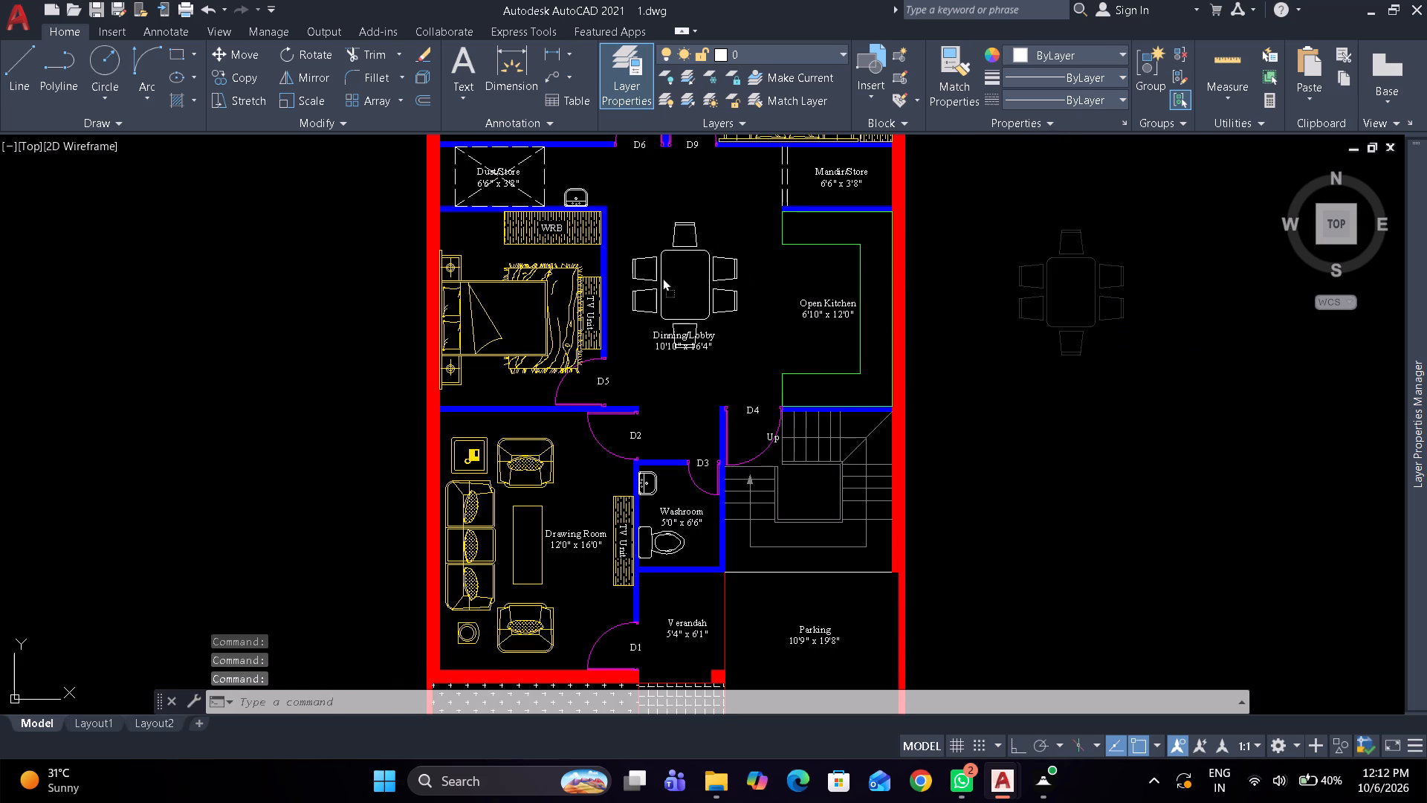
drag(662, 277, 671, 241)
Rotate the dining set a quarter turn clockwise so the table's long side runs across the lobby.
scroll(671, 259, up, 1)
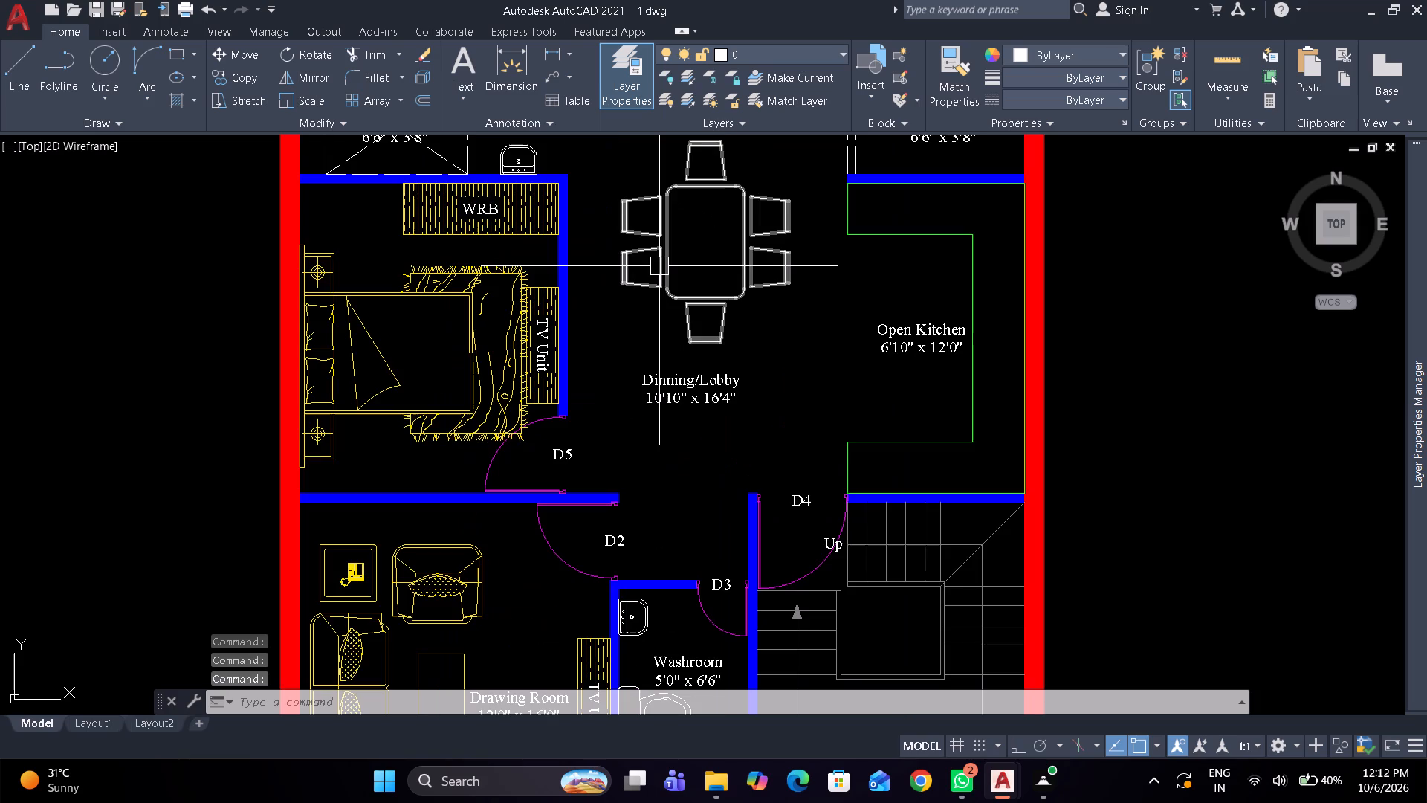
click(659, 266)
text(ro)
key(space)
click(713, 253)
key(F8)
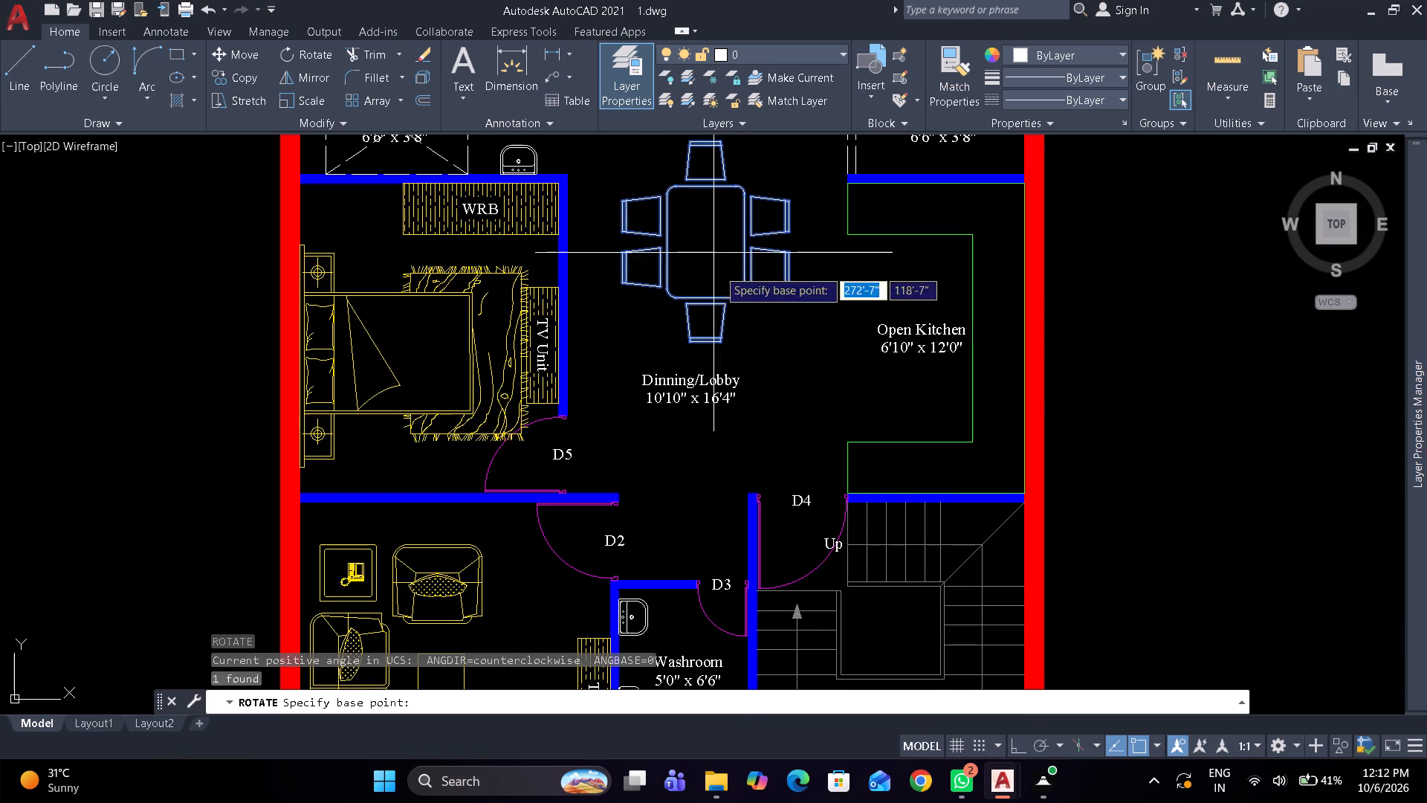
click(715, 343)
Scale the rotated dining set down freehand a little more, to roughly 80% of its size.
click(717, 319)
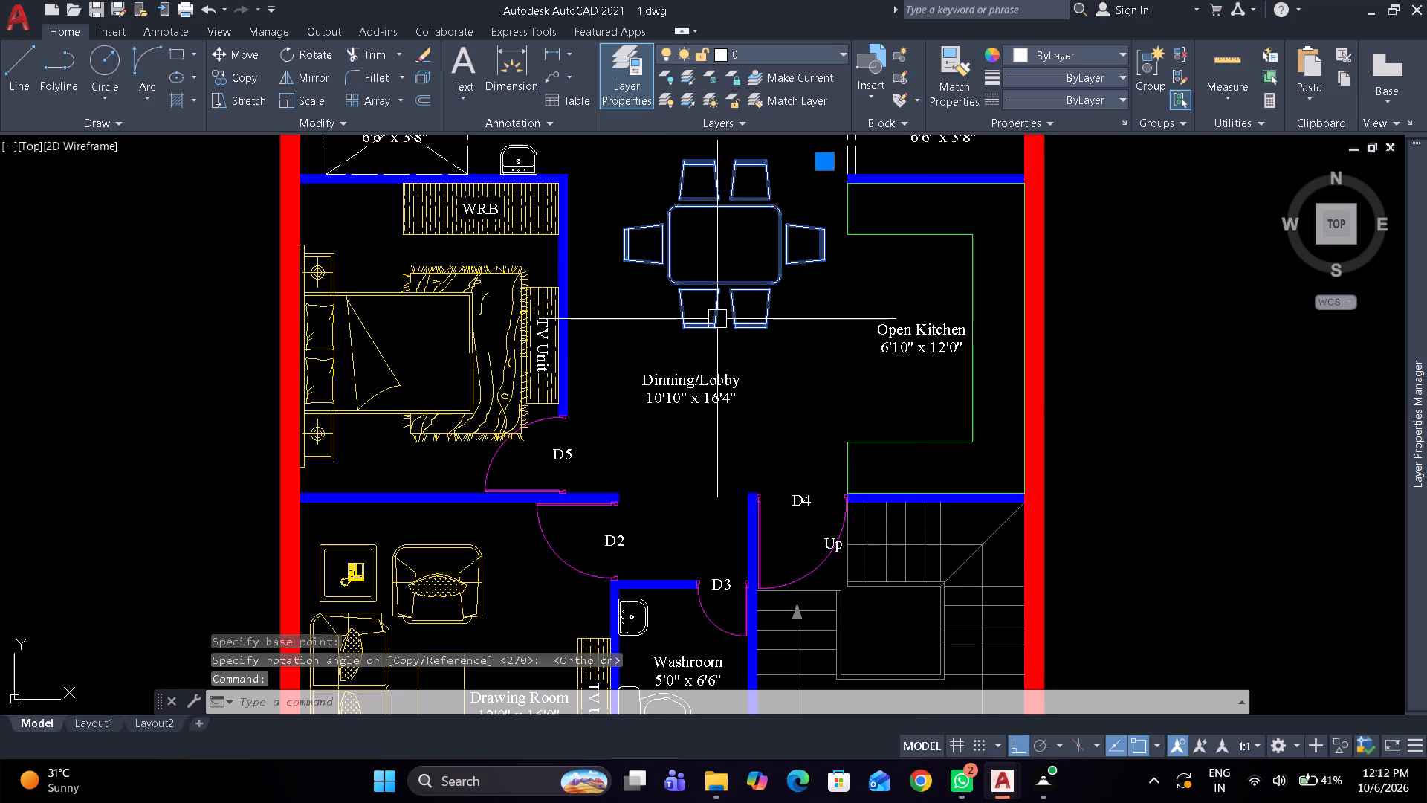
text(sc)
key(space)
click(724, 286)
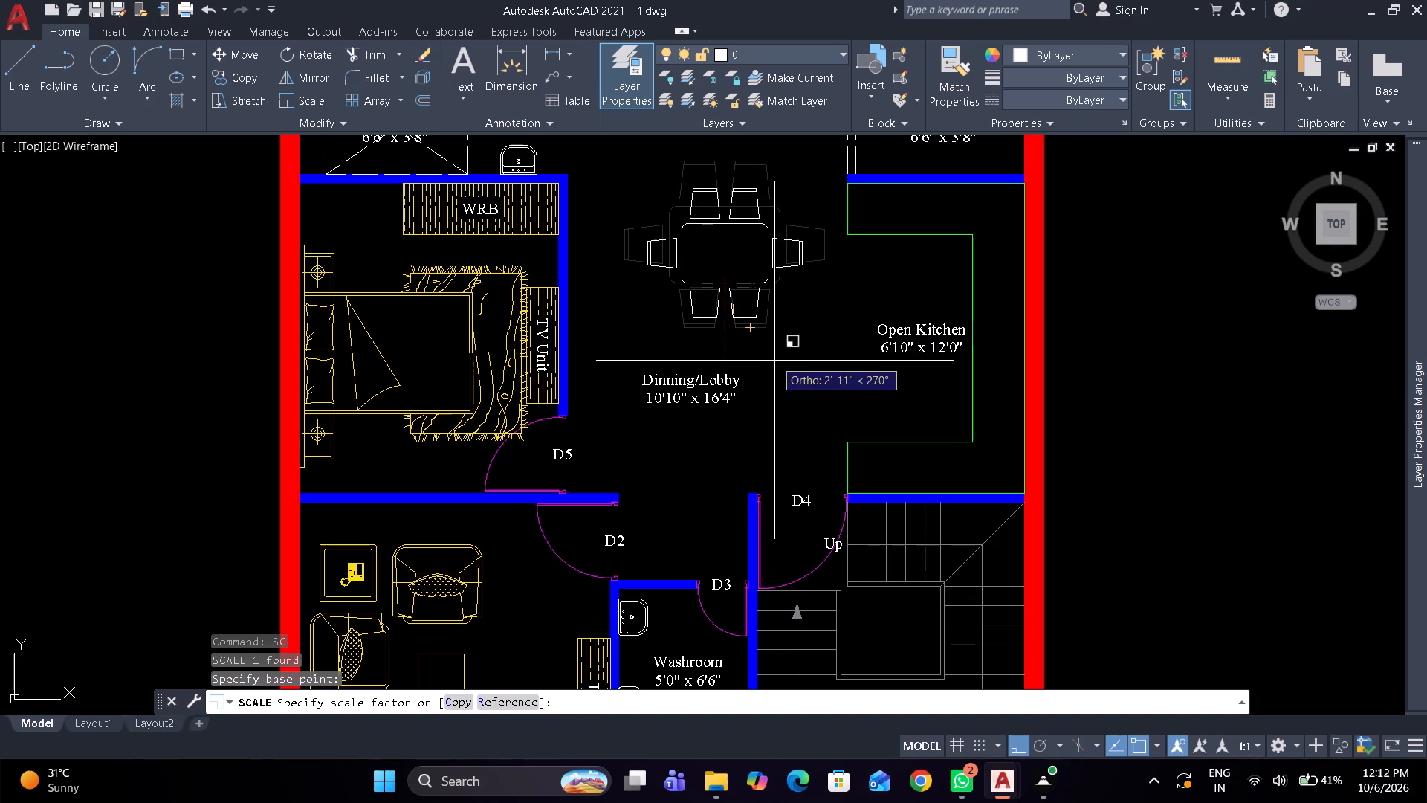
click(774, 361)
Shift the dining set slightly down and toward the TV unit wall, keeping it above the Dinning/Lobby label.
middle_drag(751, 329, 766, 353)
click(751, 334)
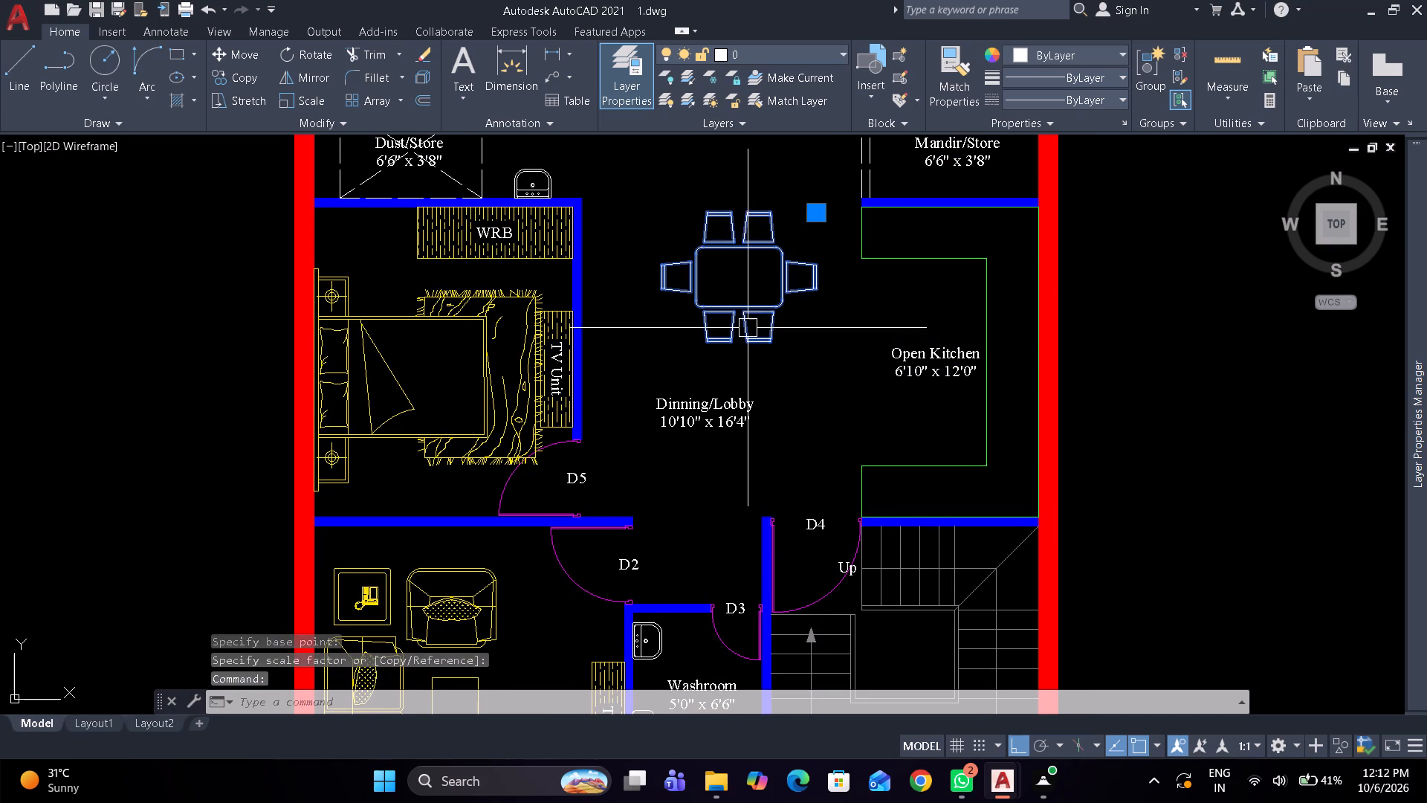
drag(744, 315, 722, 334)
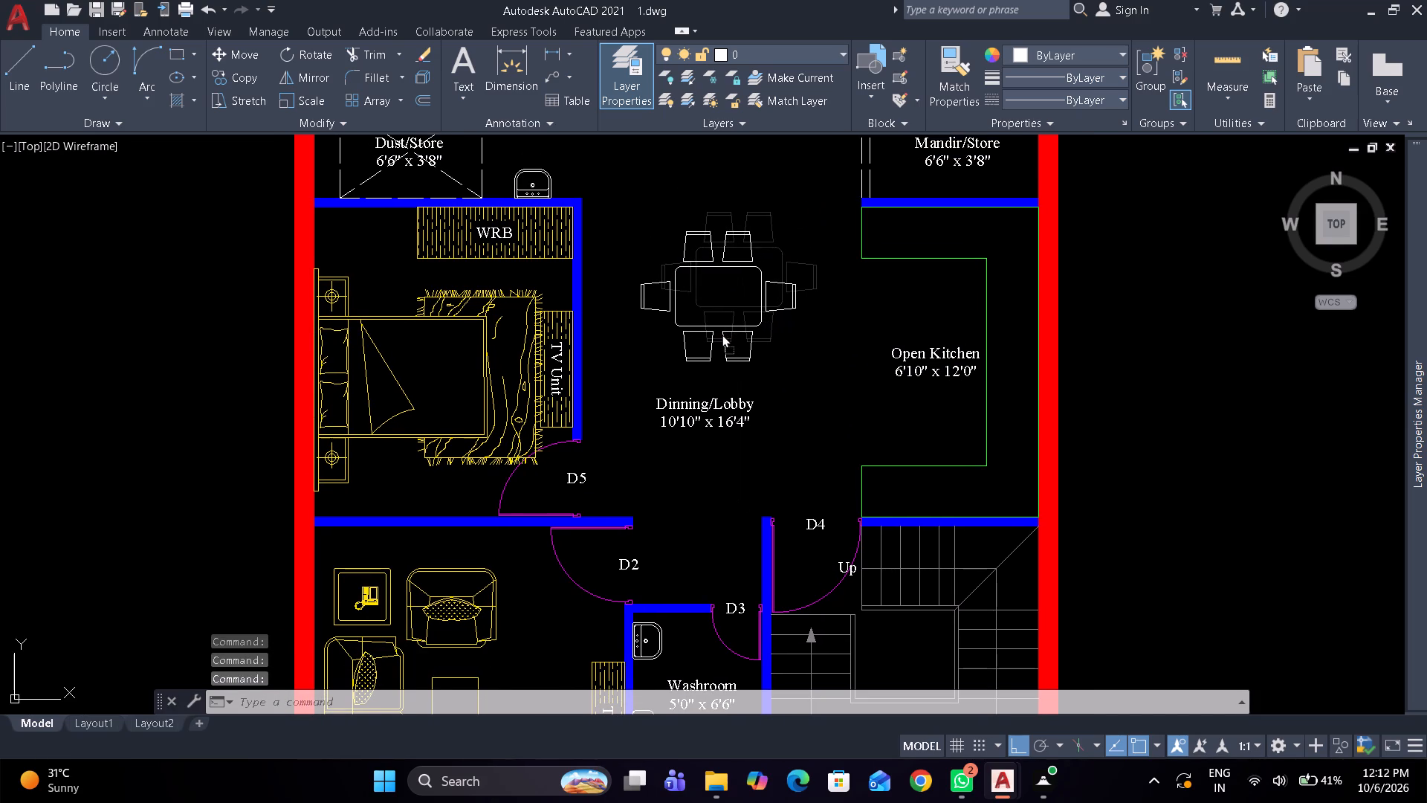
drag(722, 334, 720, 334)
Put the dining set on the Furniture layer.
click(719, 332)
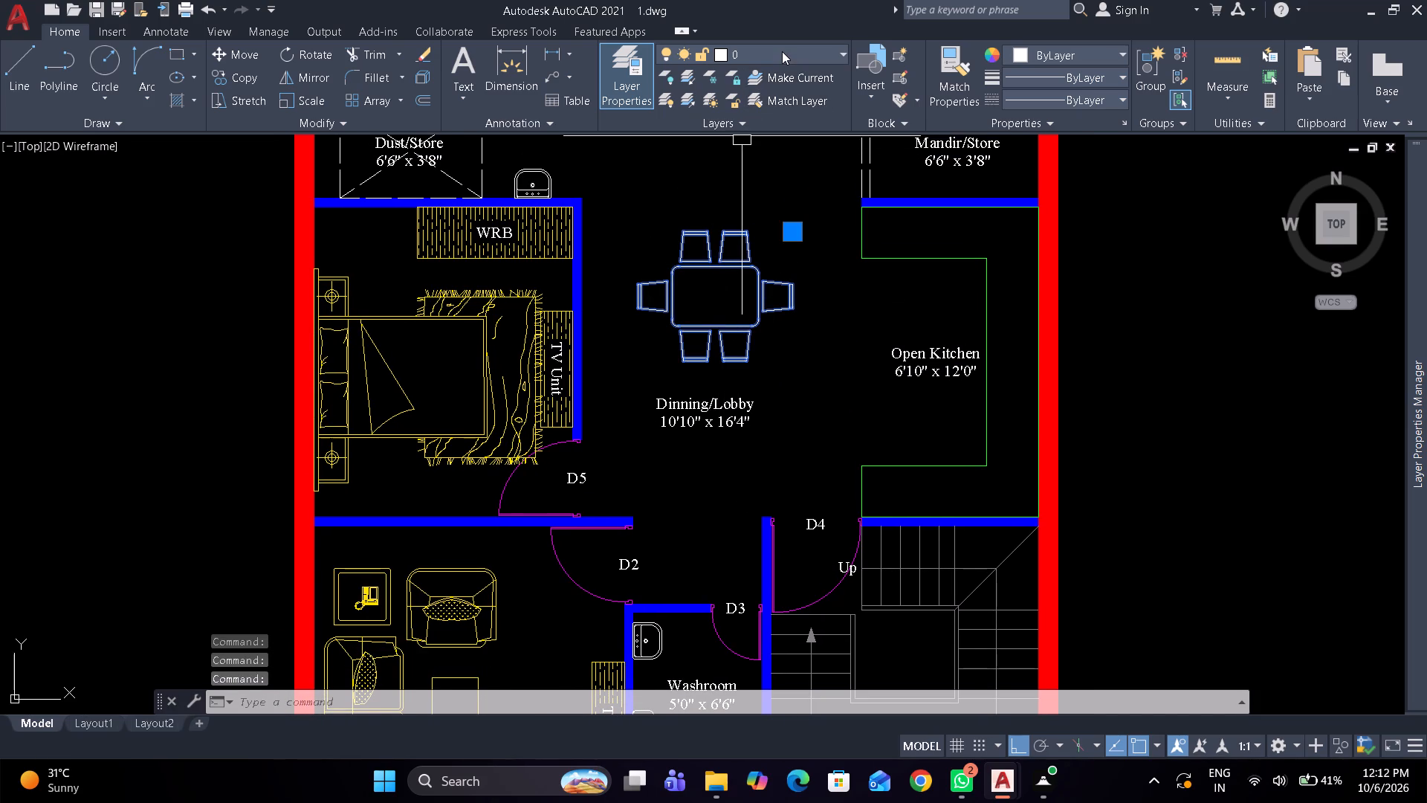
click(782, 51)
click(768, 139)
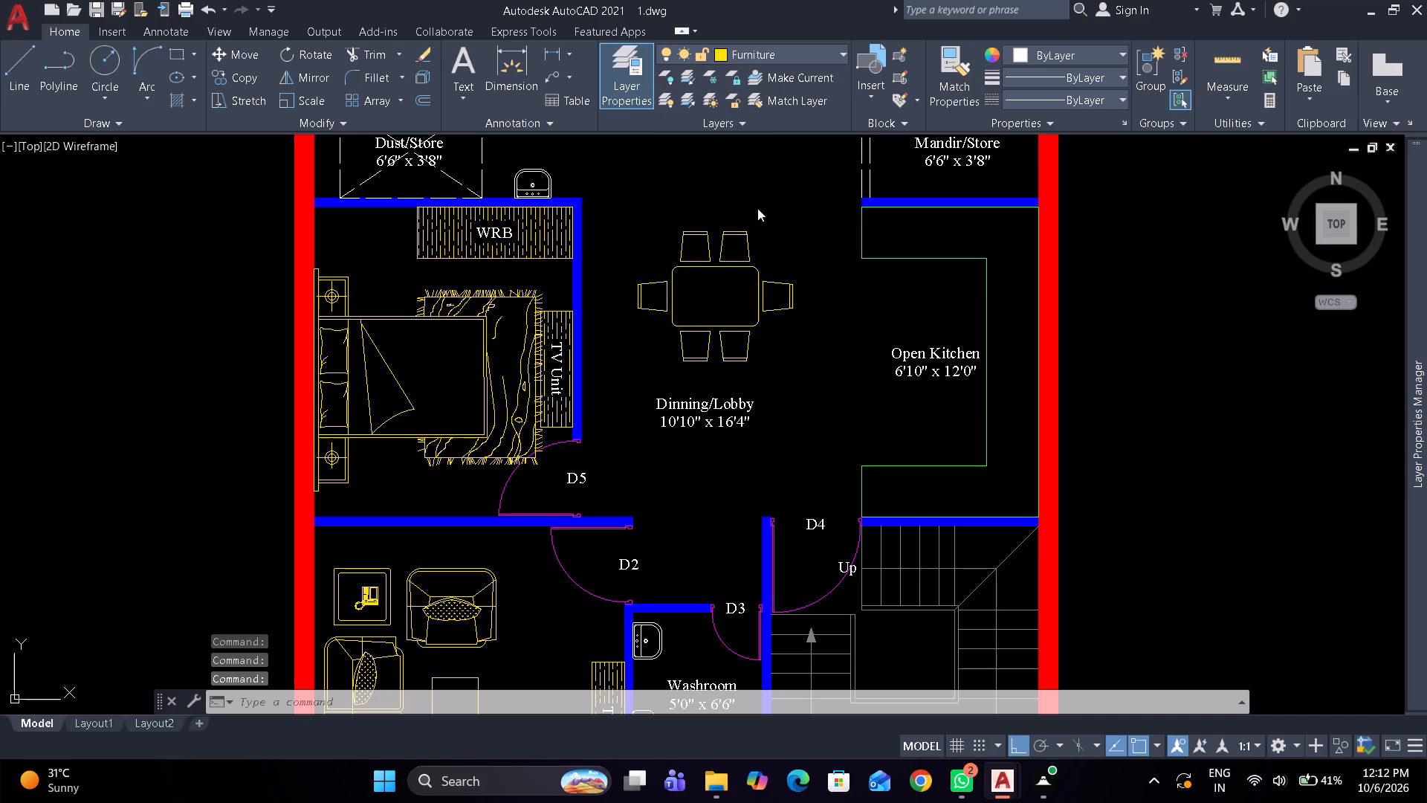
key(Escape)
Copy the four-burner stove from the reference plan's Kitchen onto the Open Kitchen counter beside the staircase wall.
scroll(752, 208, down, 2)
middle_click(744, 225)
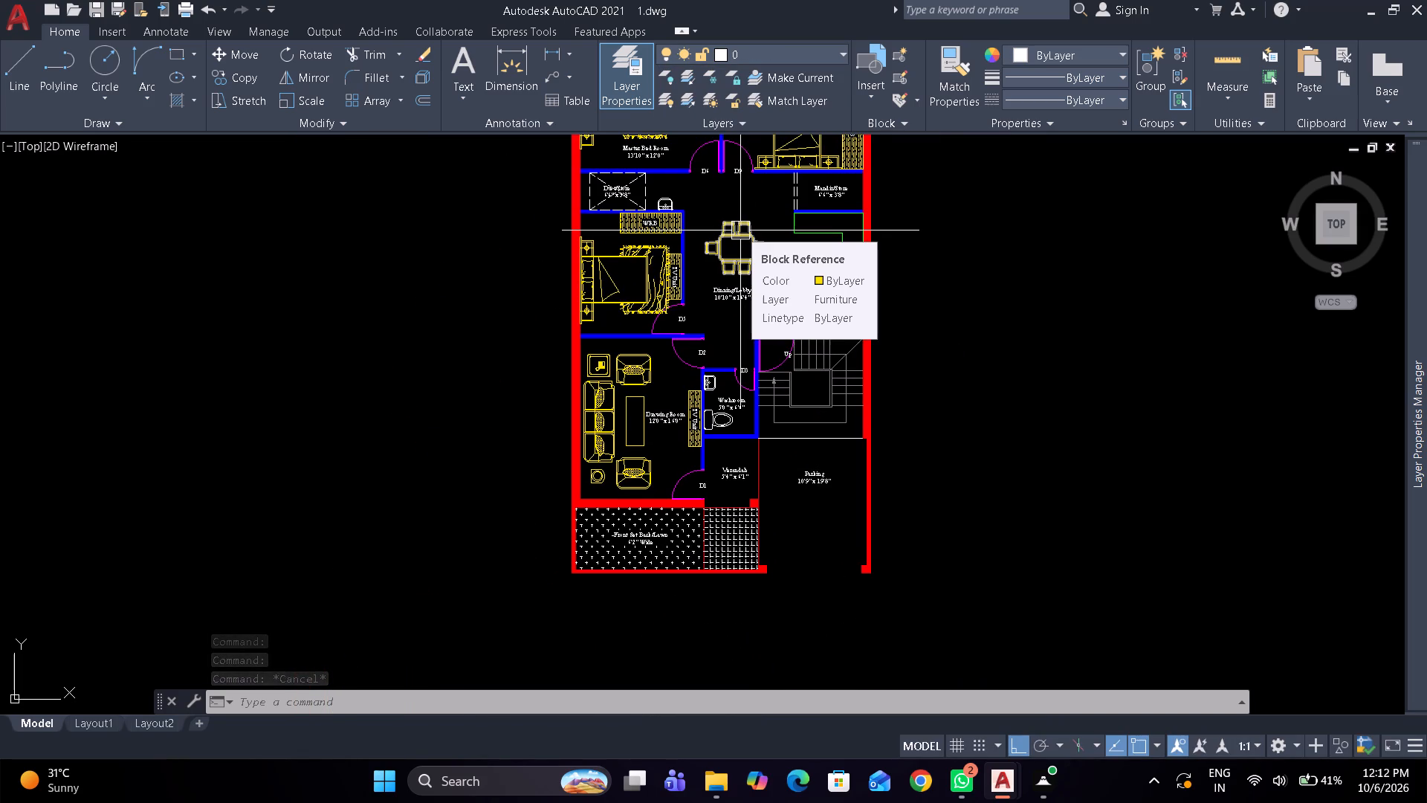
scroll(740, 232, down, 2)
middle_drag(223, 346, 259, 346)
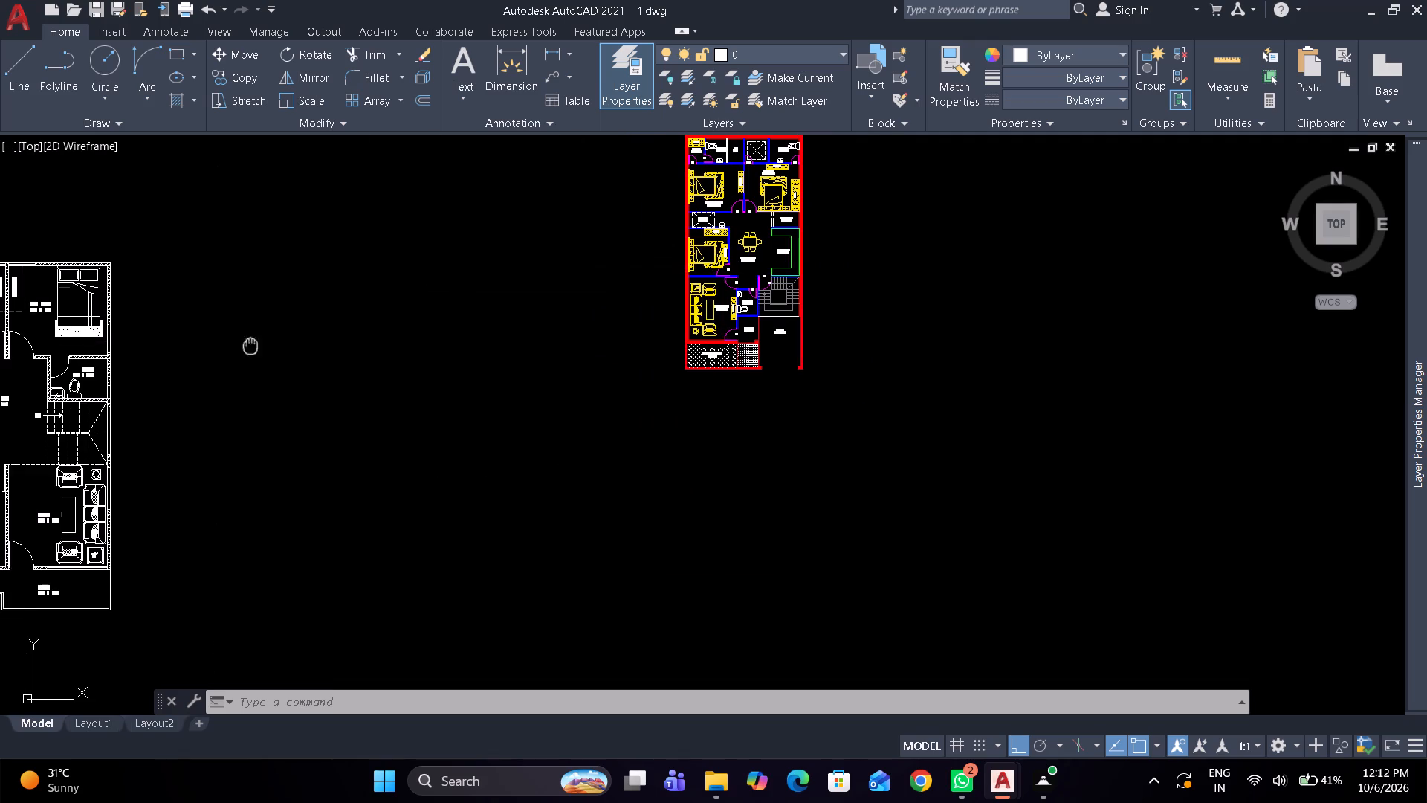
middle_drag(259, 346, 326, 344)
middle_drag(137, 382, 210, 362)
scroll(89, 494, up, 1)
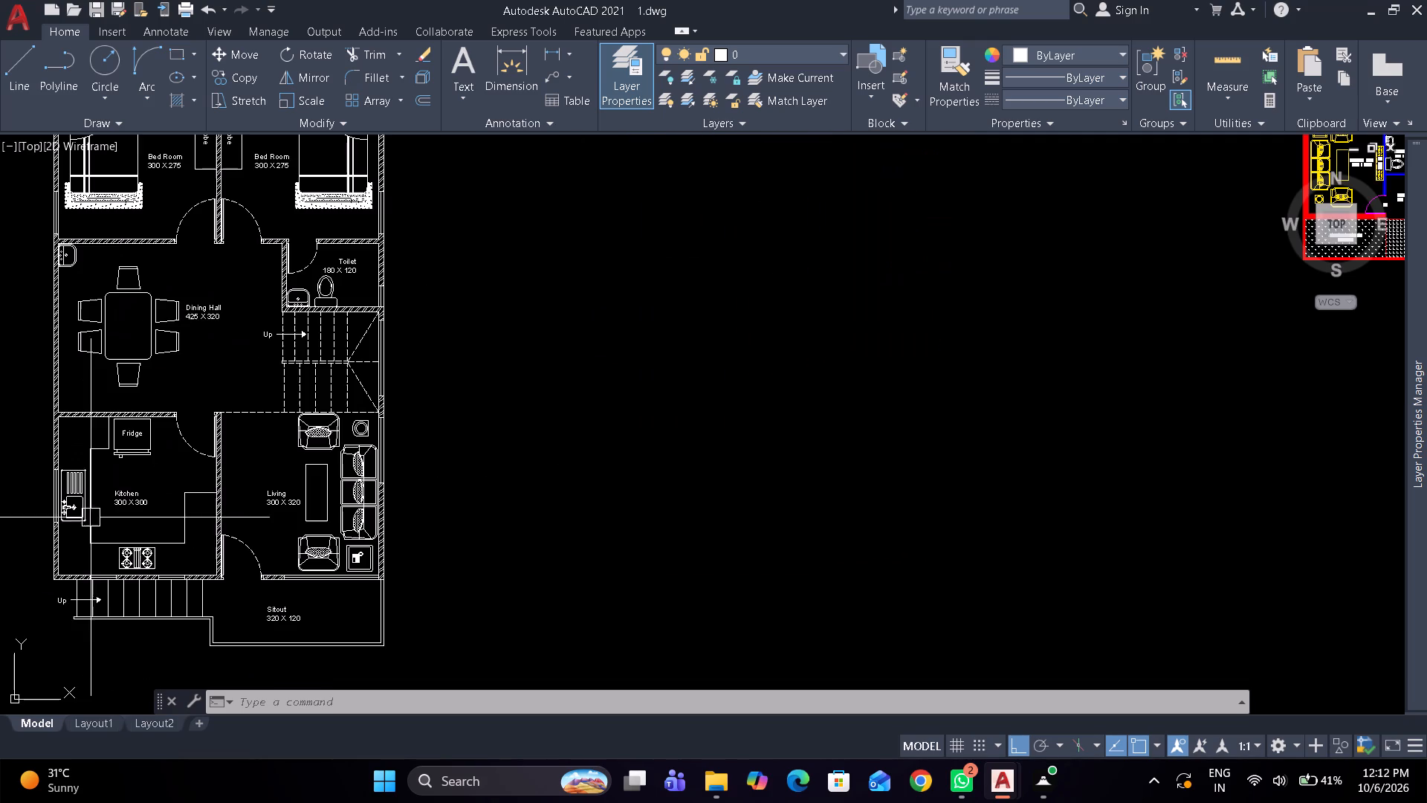
click(124, 567)
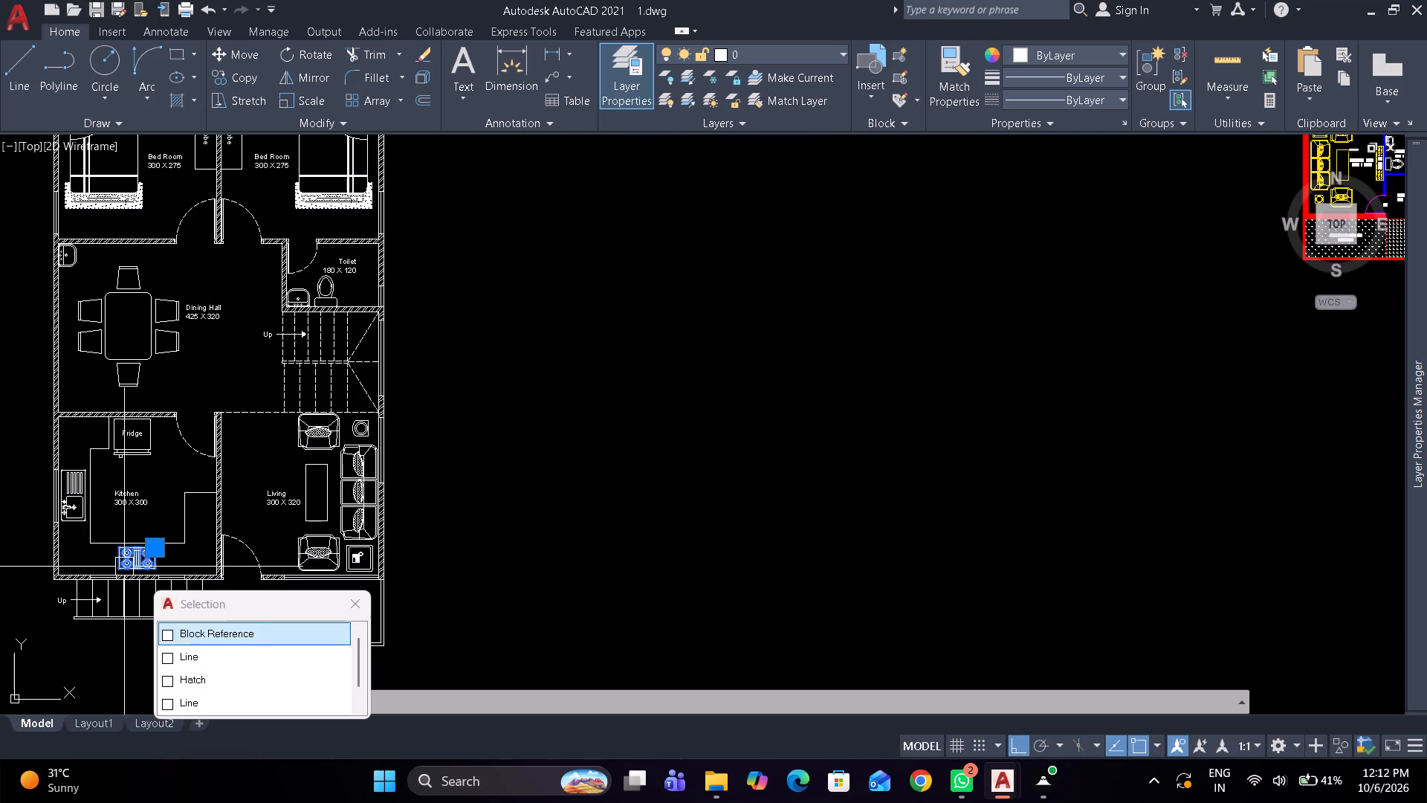
key(c)
text(o)
key(space)
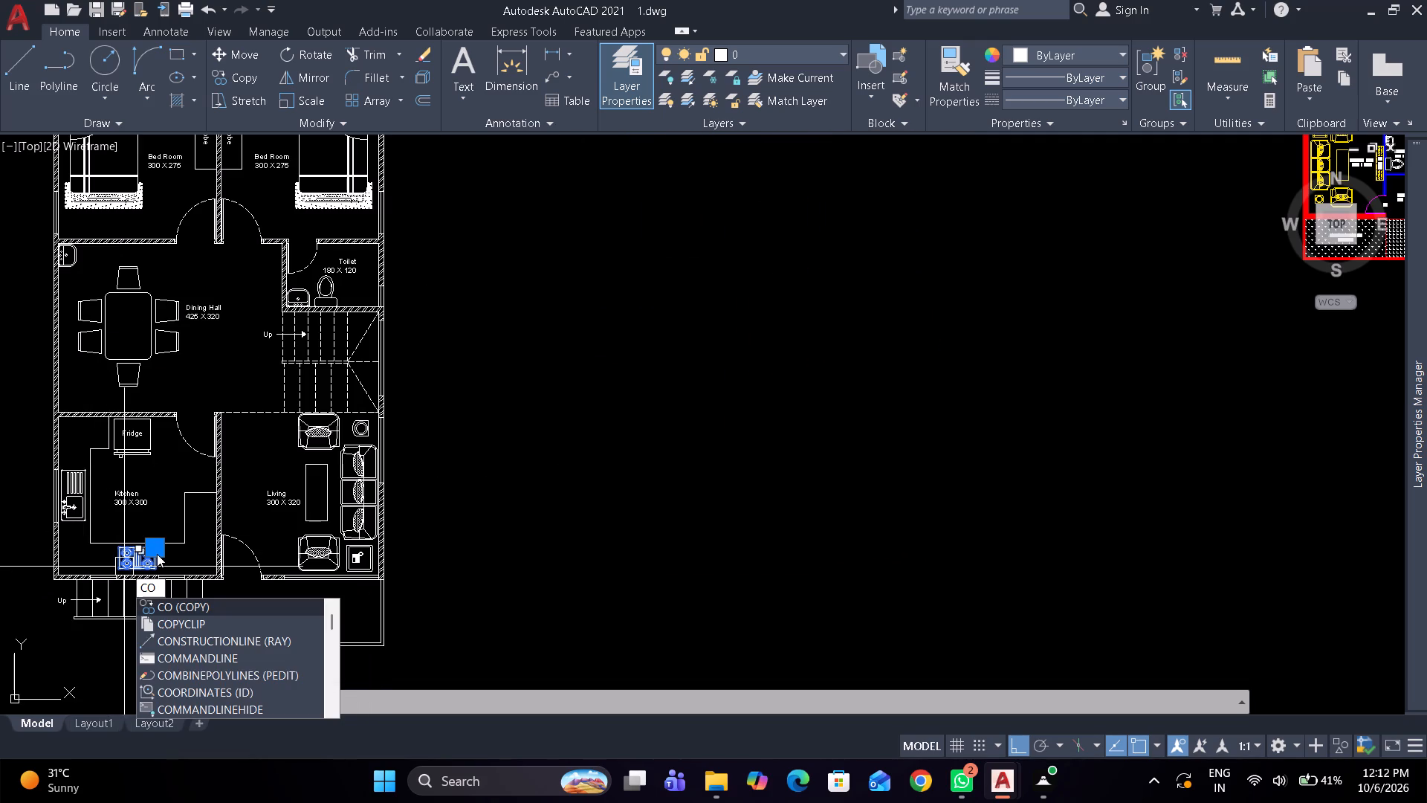
key(space)
drag(143, 555, 161, 552)
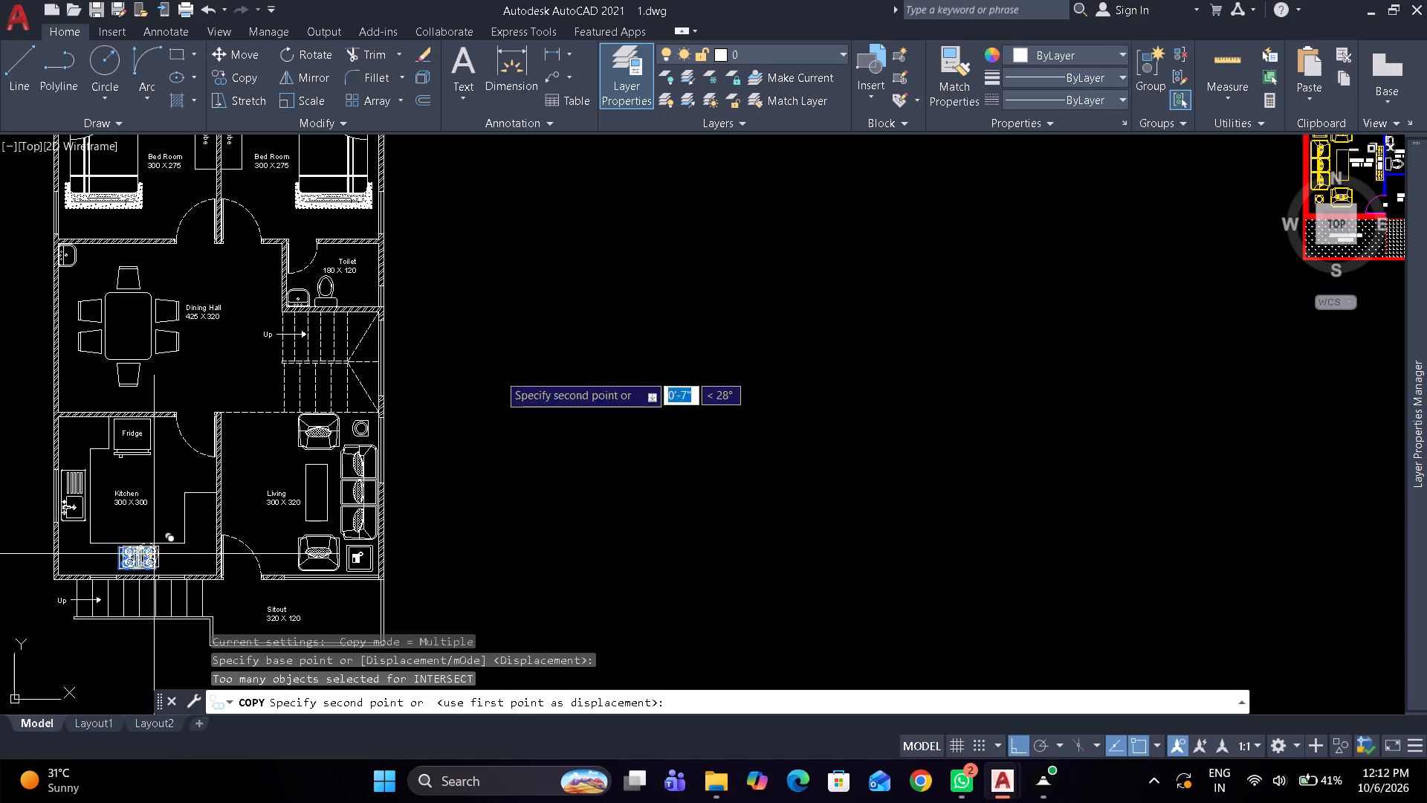
key(F8)
middle_drag(669, 324, 344, 407)
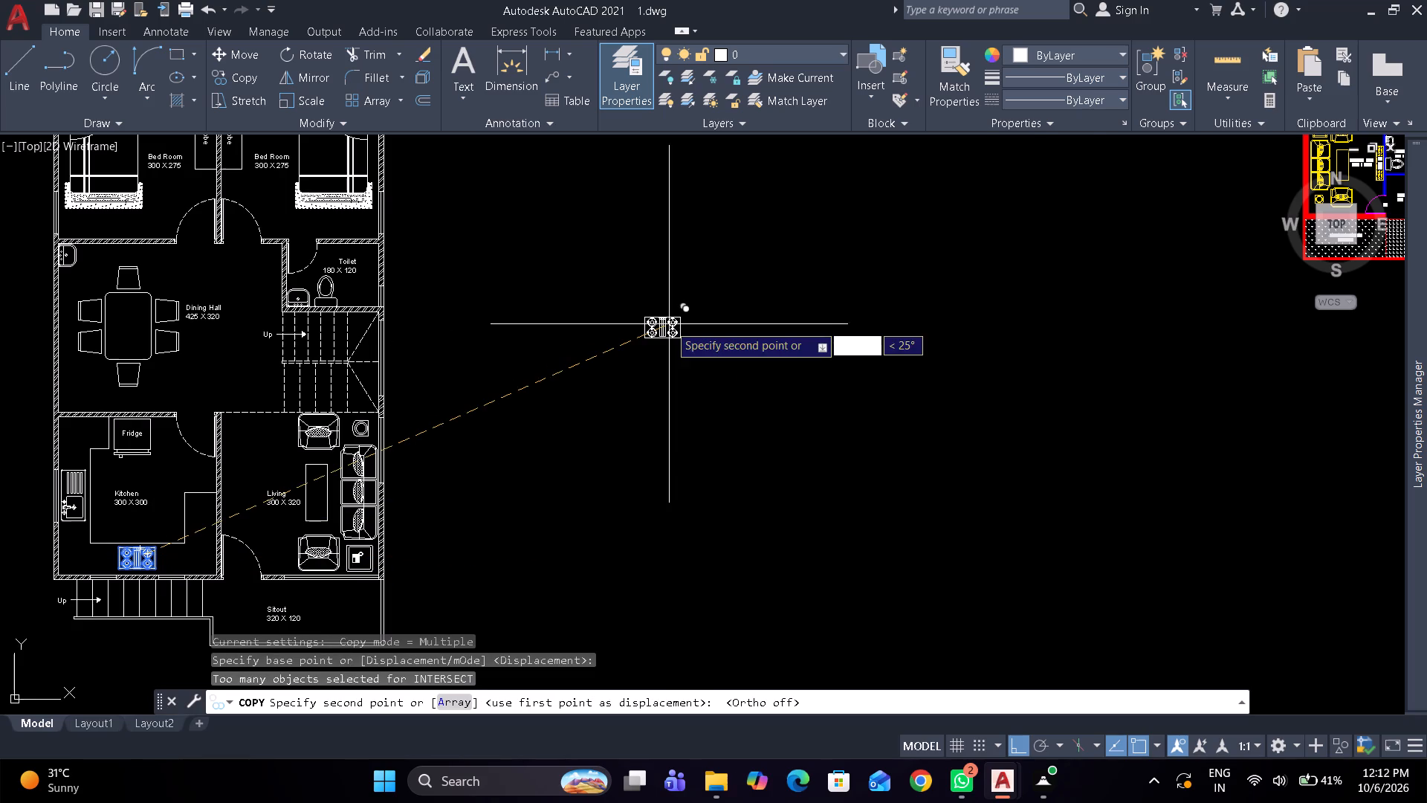
middle_drag(344, 407, 342, 407)
middle_drag(585, 394, 525, 394)
middle_drag(665, 357, 479, 418)
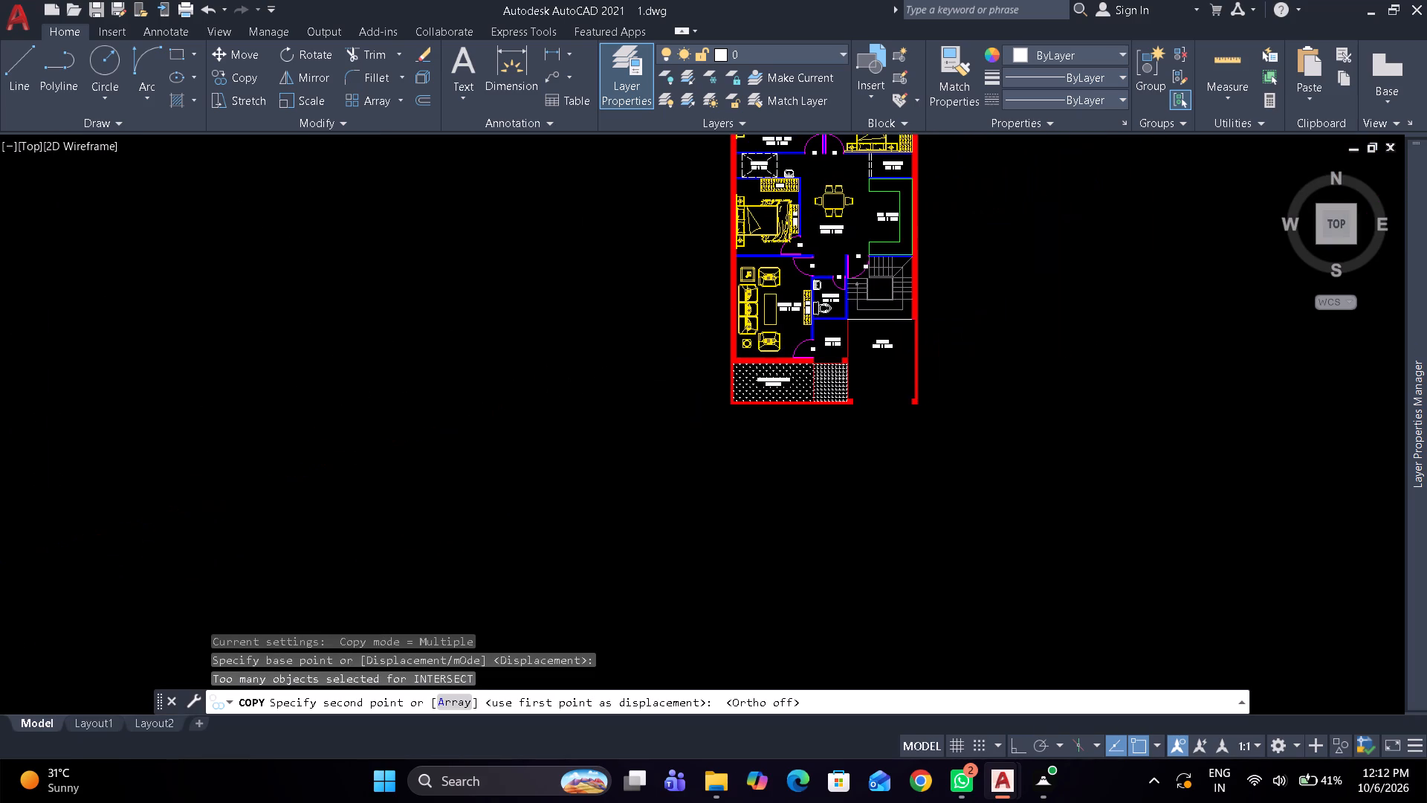
scroll(915, 238, up, 5)
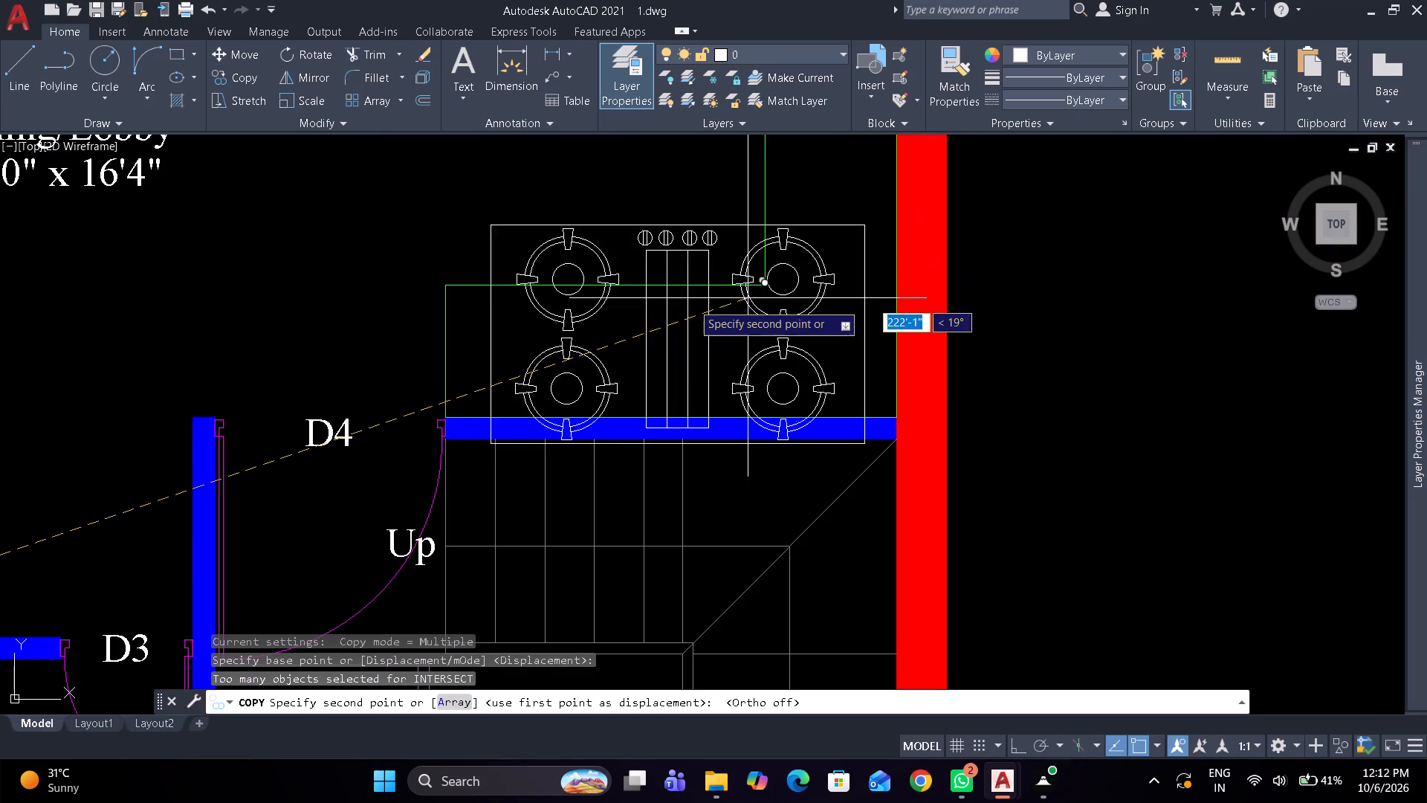
click(698, 285)
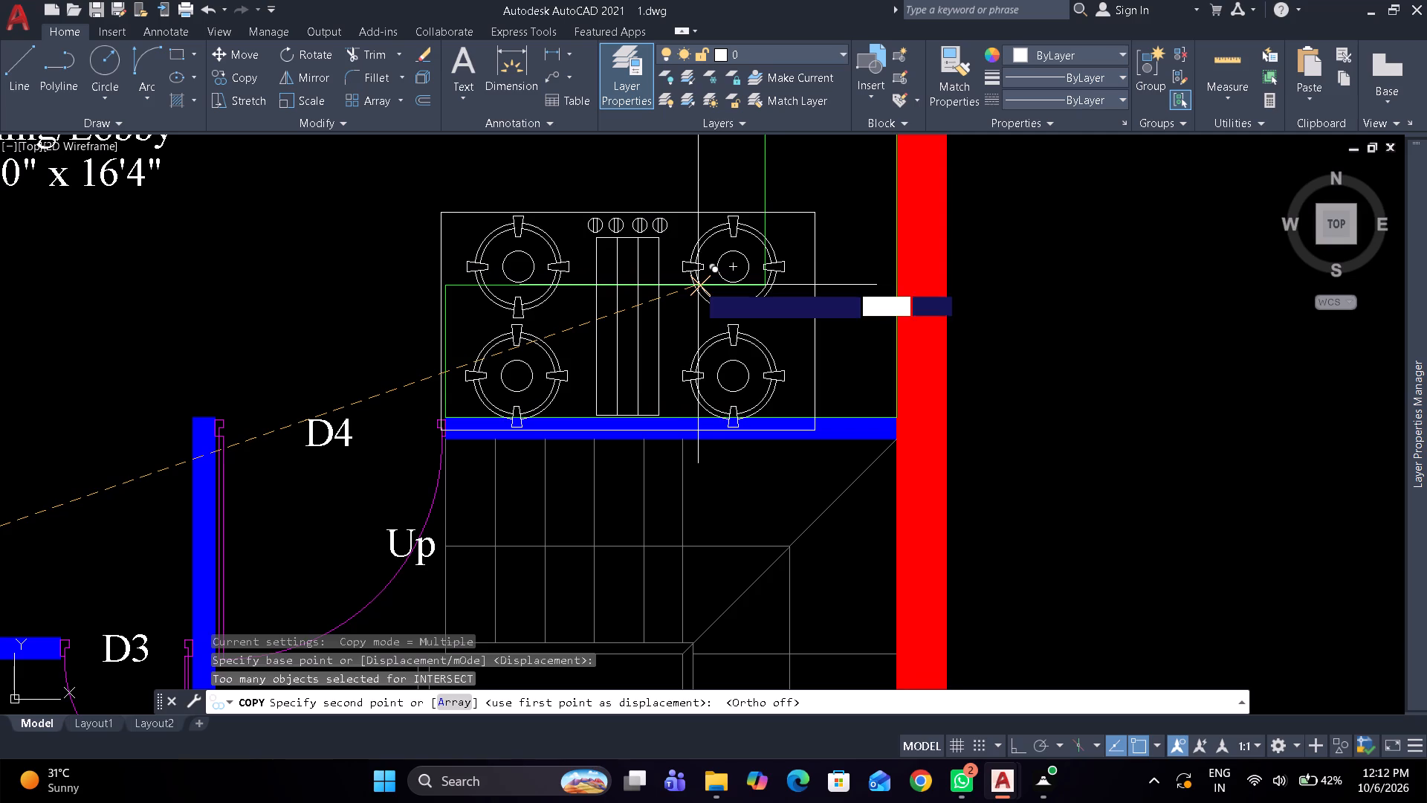
key(space)
Scale the copied stove down freehand to roughly 40% of its size, from a base point at its top edge.
click(687, 271)
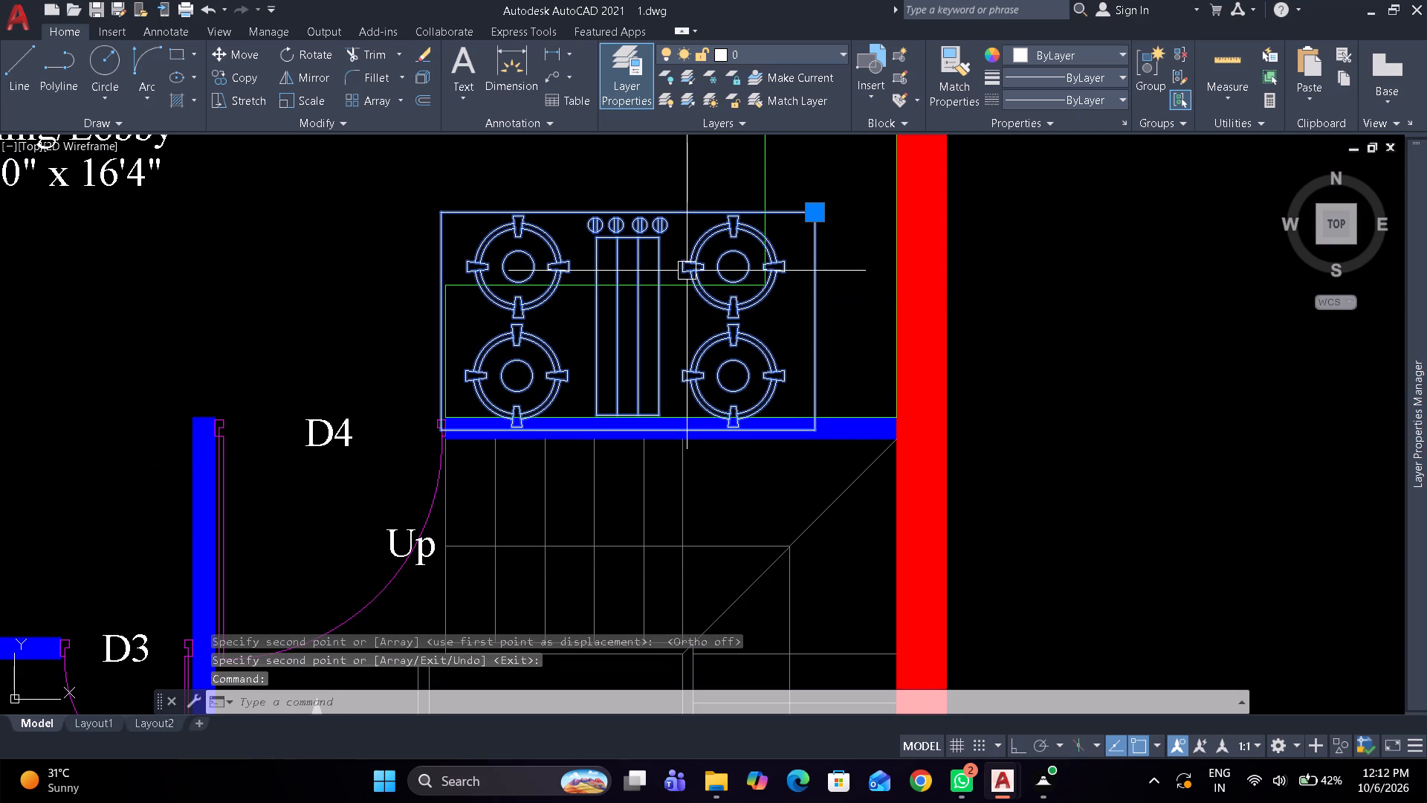
text(sc)
key(space)
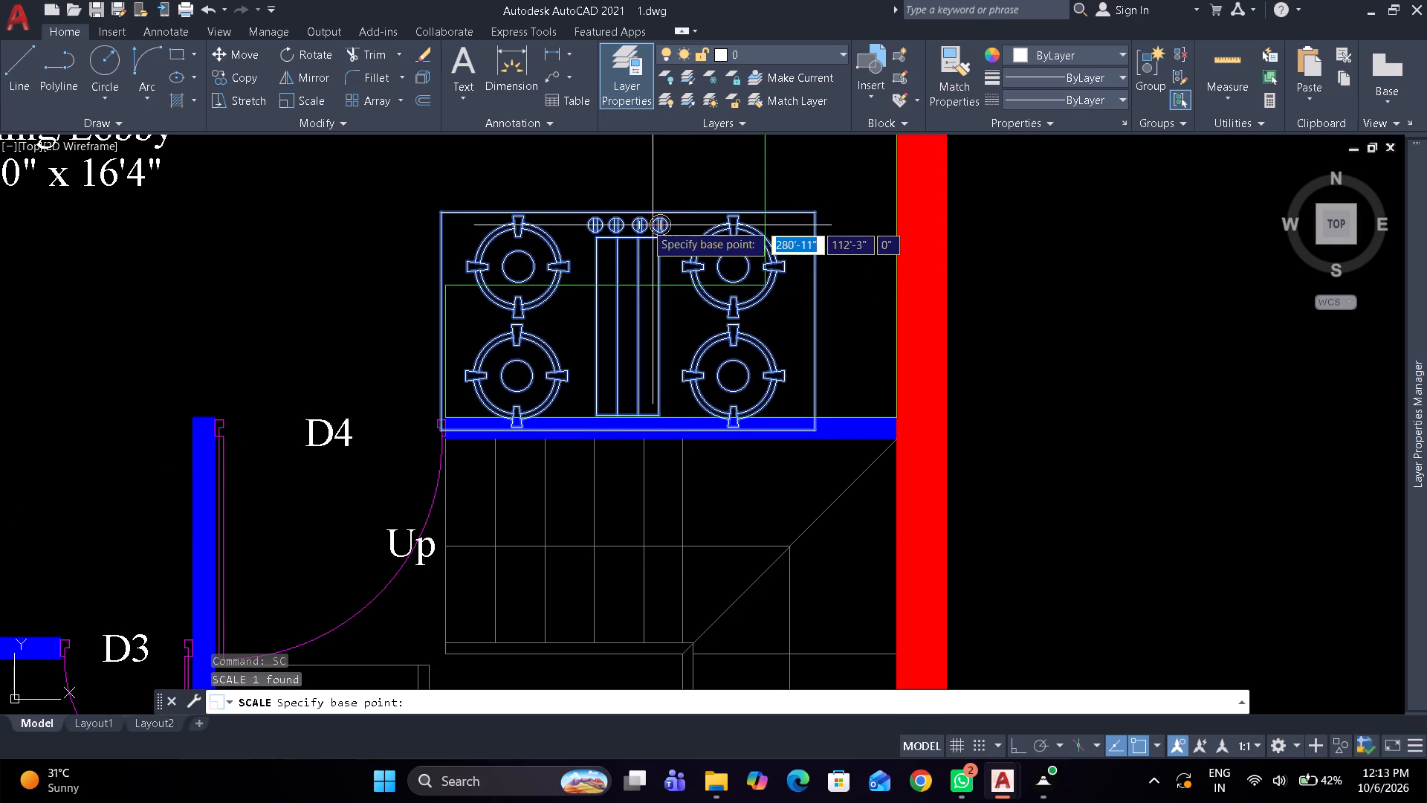
click(632, 208)
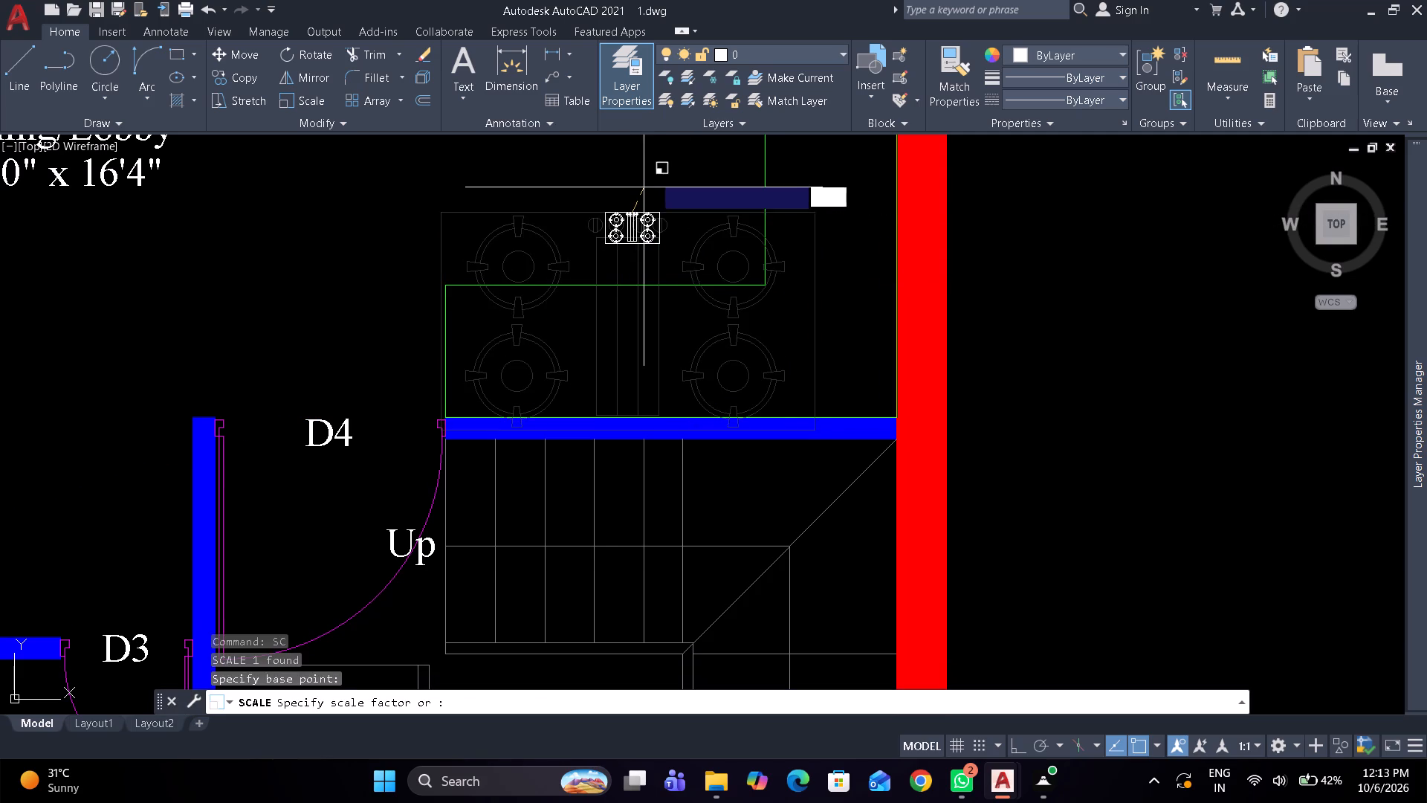
middle_drag(657, 177, 659, 242)
click(663, 207)
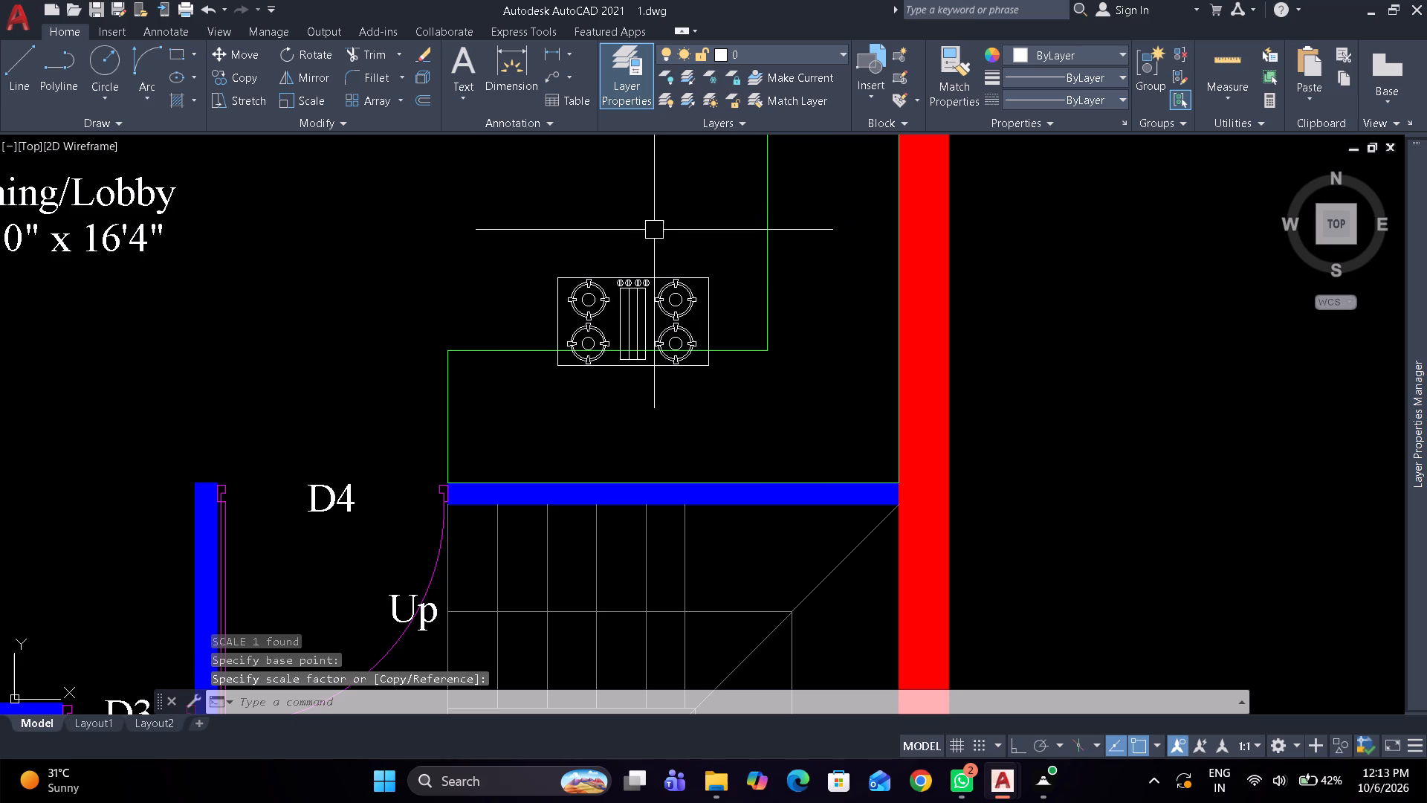
Move the scaled stove down so it sits fully on the Open Kitchen counter beside the staircase wall.
click(635, 279)
drag(630, 279, 645, 365)
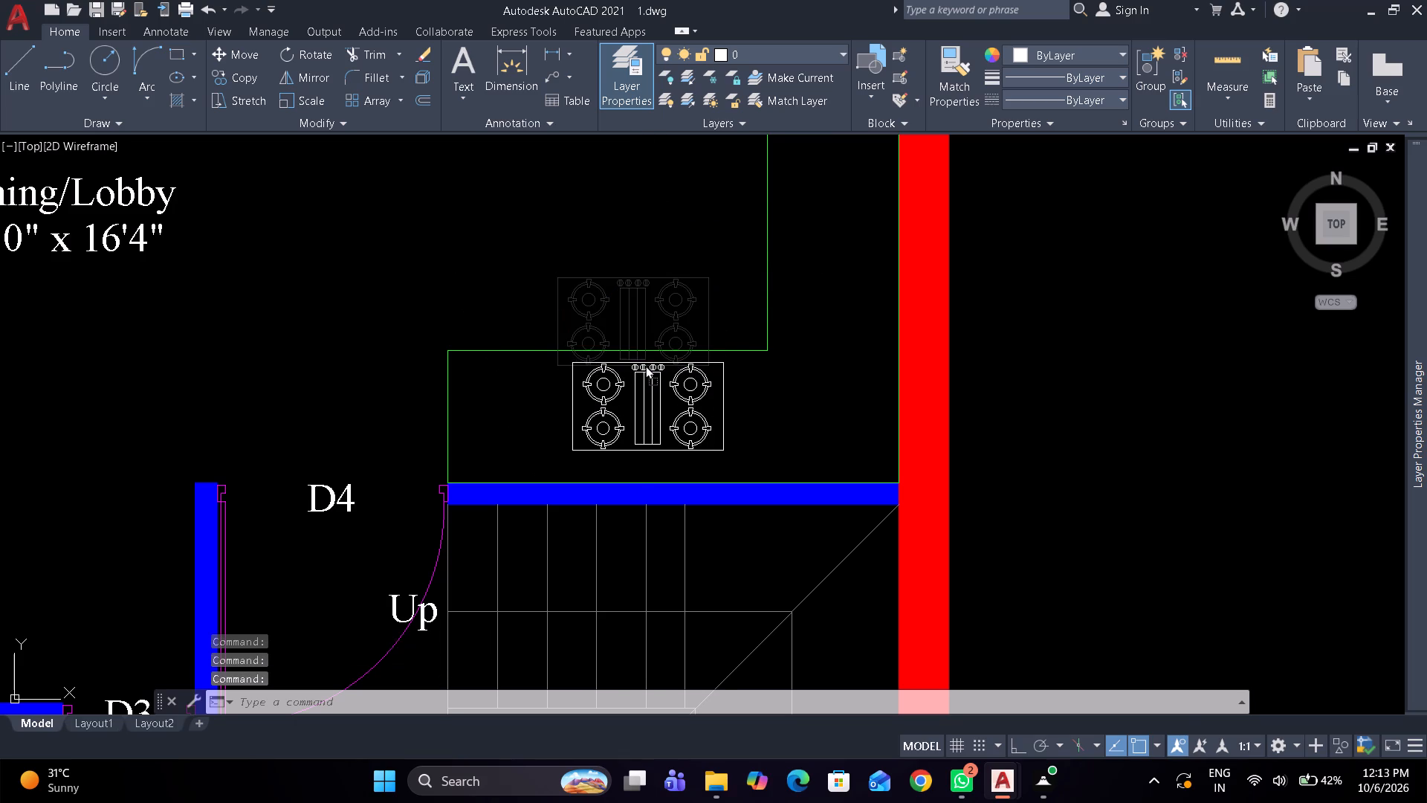
drag(645, 365, 645, 368)
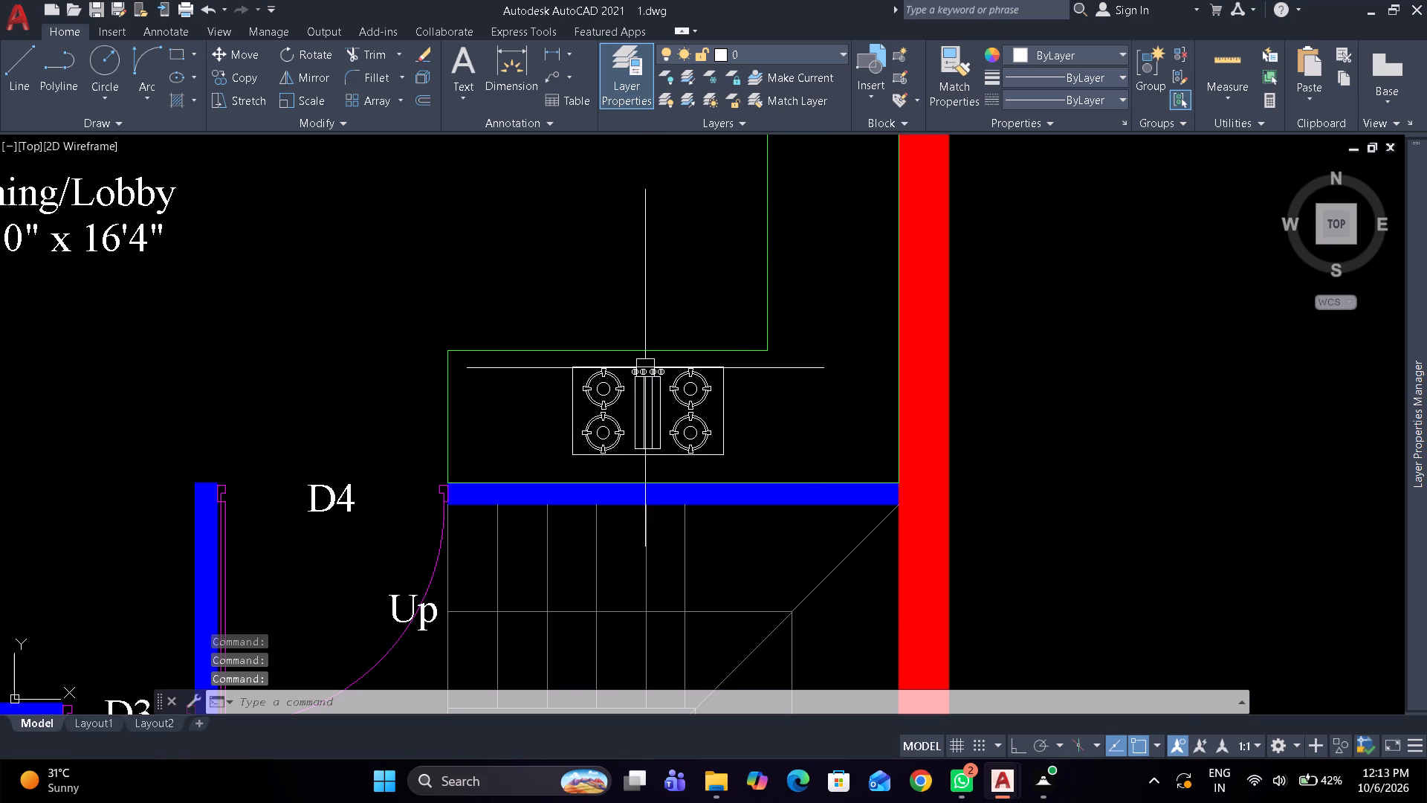
Make a copy of the reference plan's Kitchen sink rotated 180° about a point near its middle.
scroll(651, 279, down, 4)
middle_drag(691, 288, 907, 297)
scroll(907, 297, down, 2)
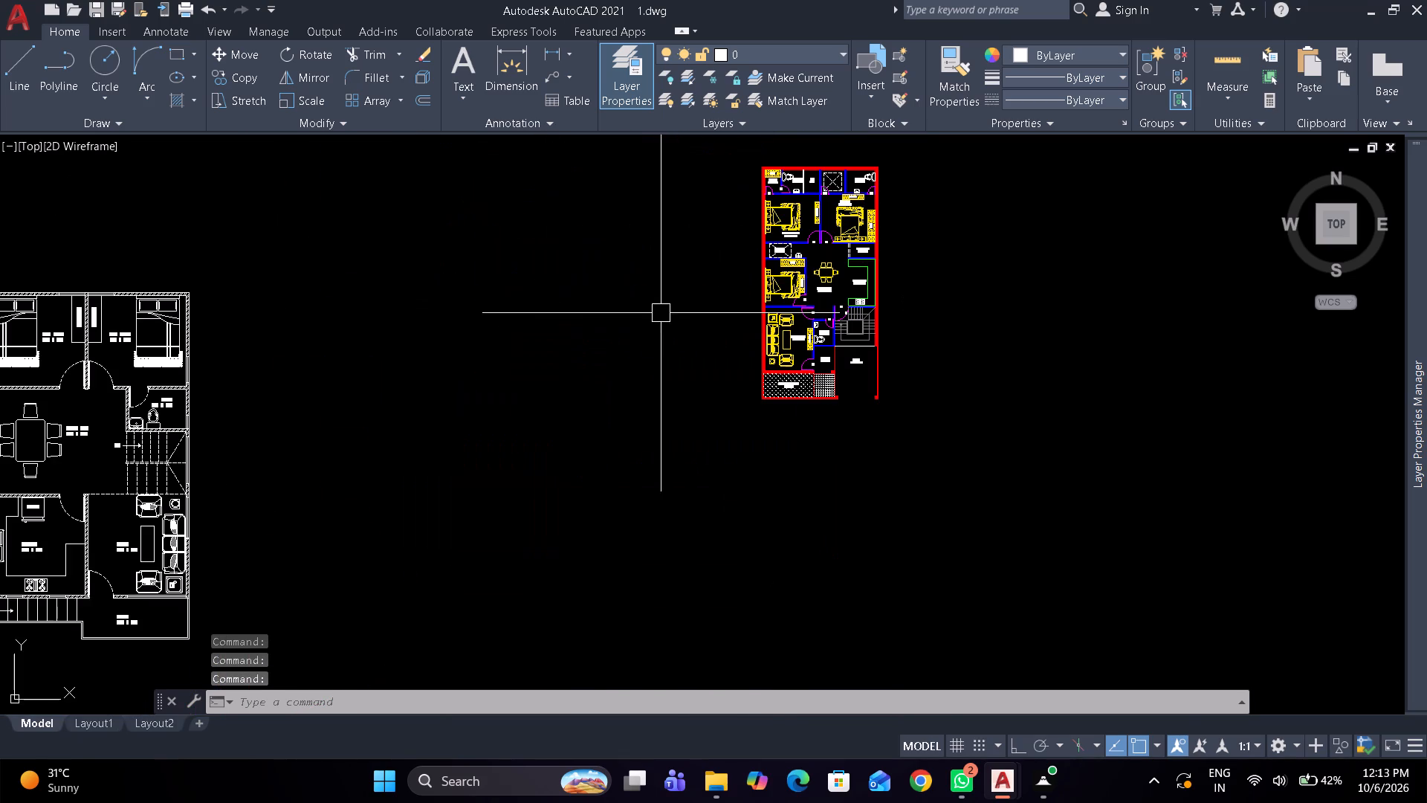
middle_drag(240, 384, 414, 367)
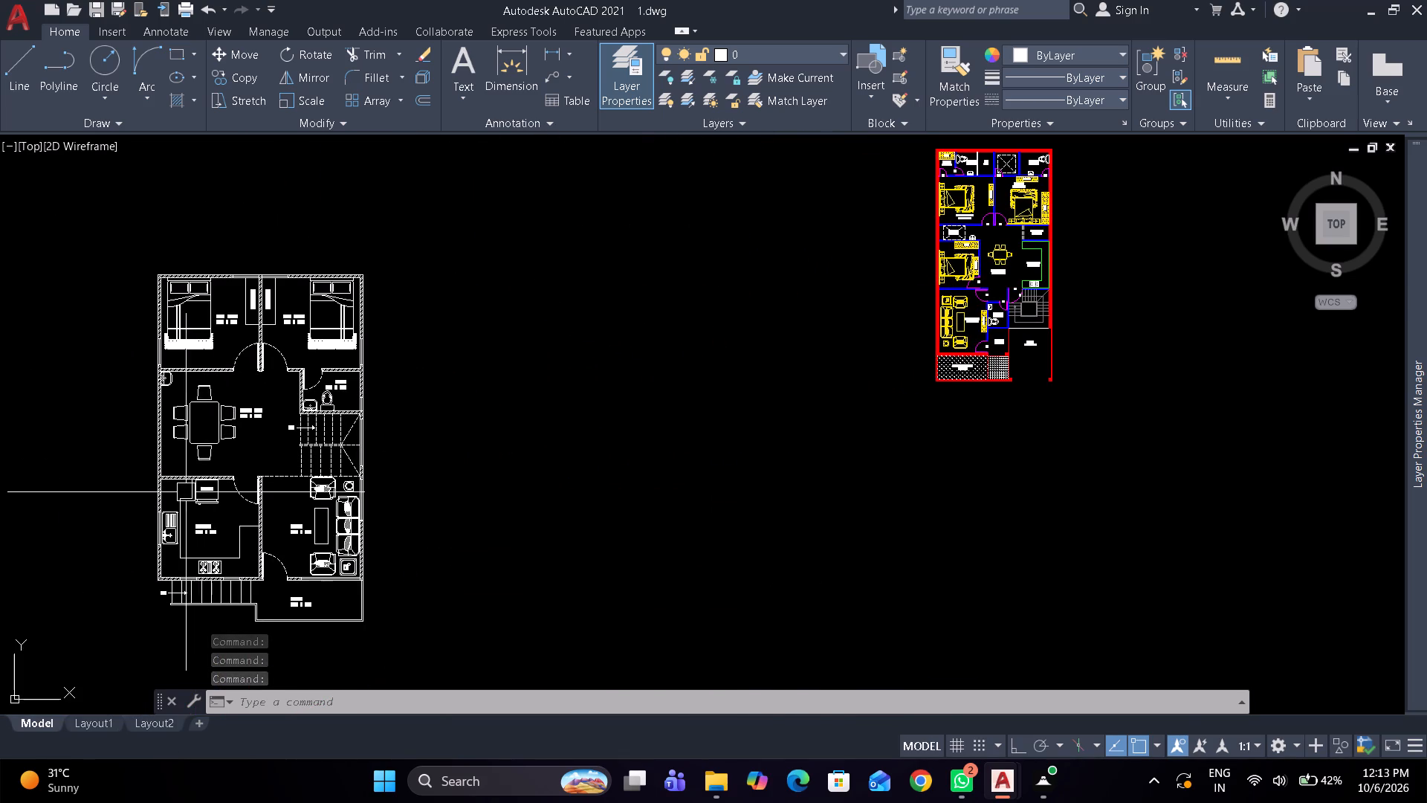
scroll(186, 501, up, 2)
click(155, 541)
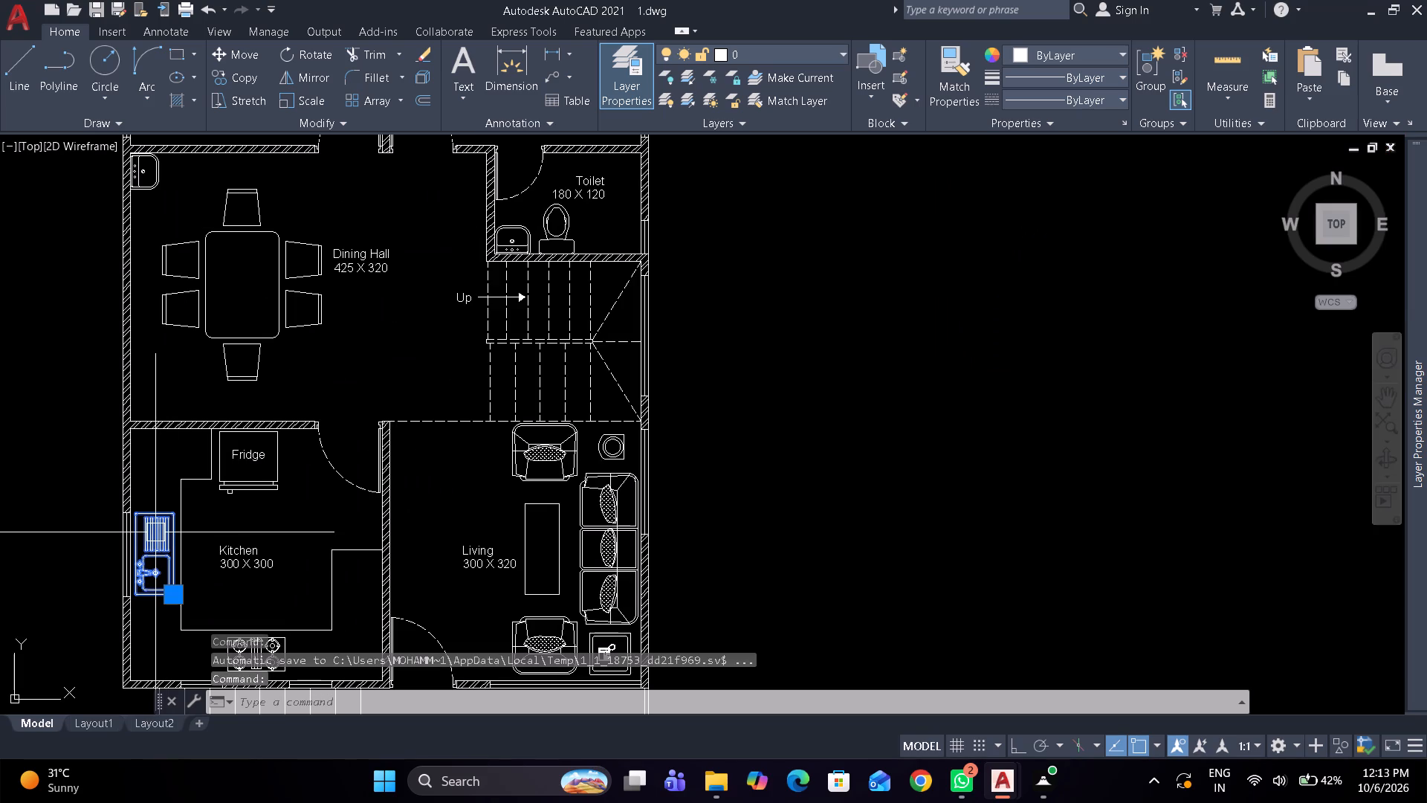
text(ro)
key(space)
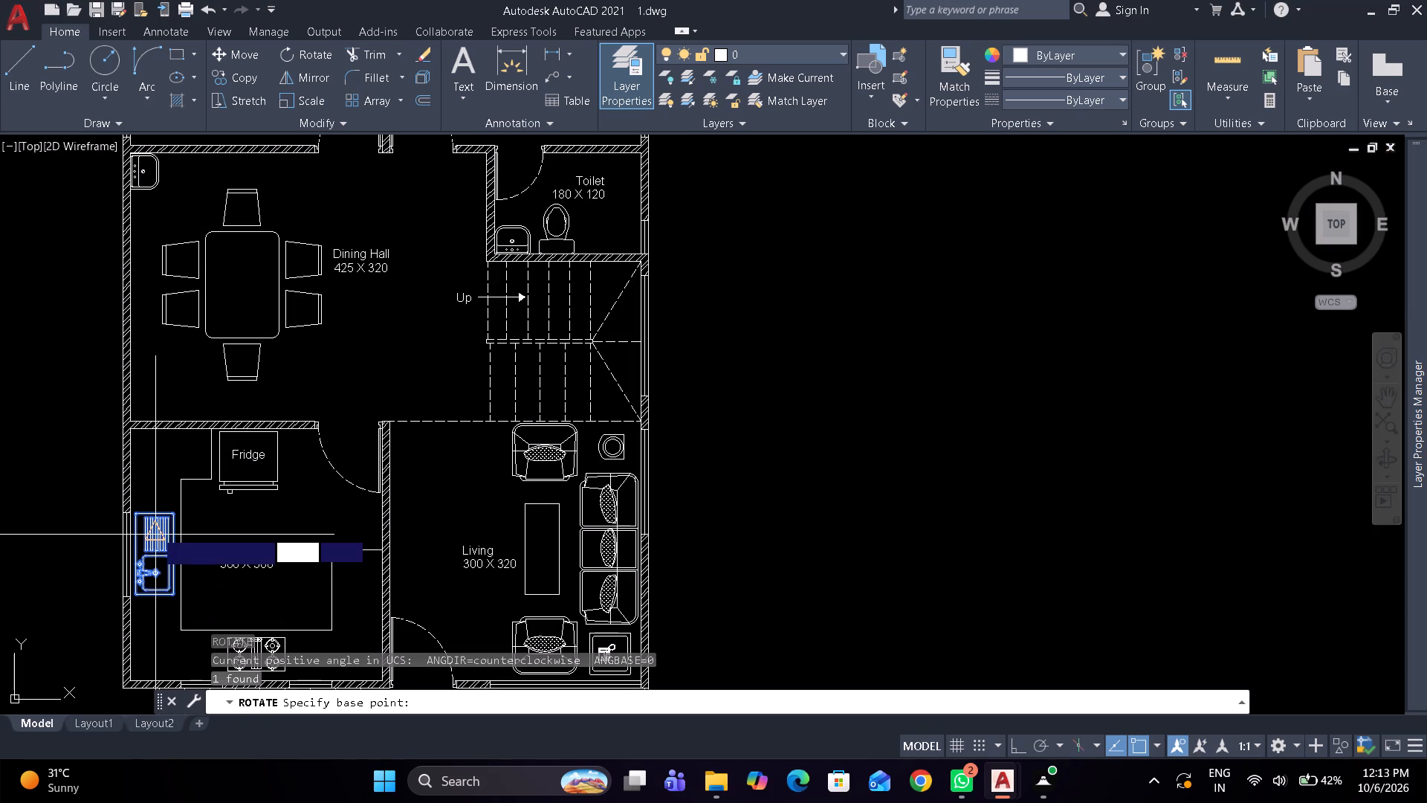
click(156, 543)
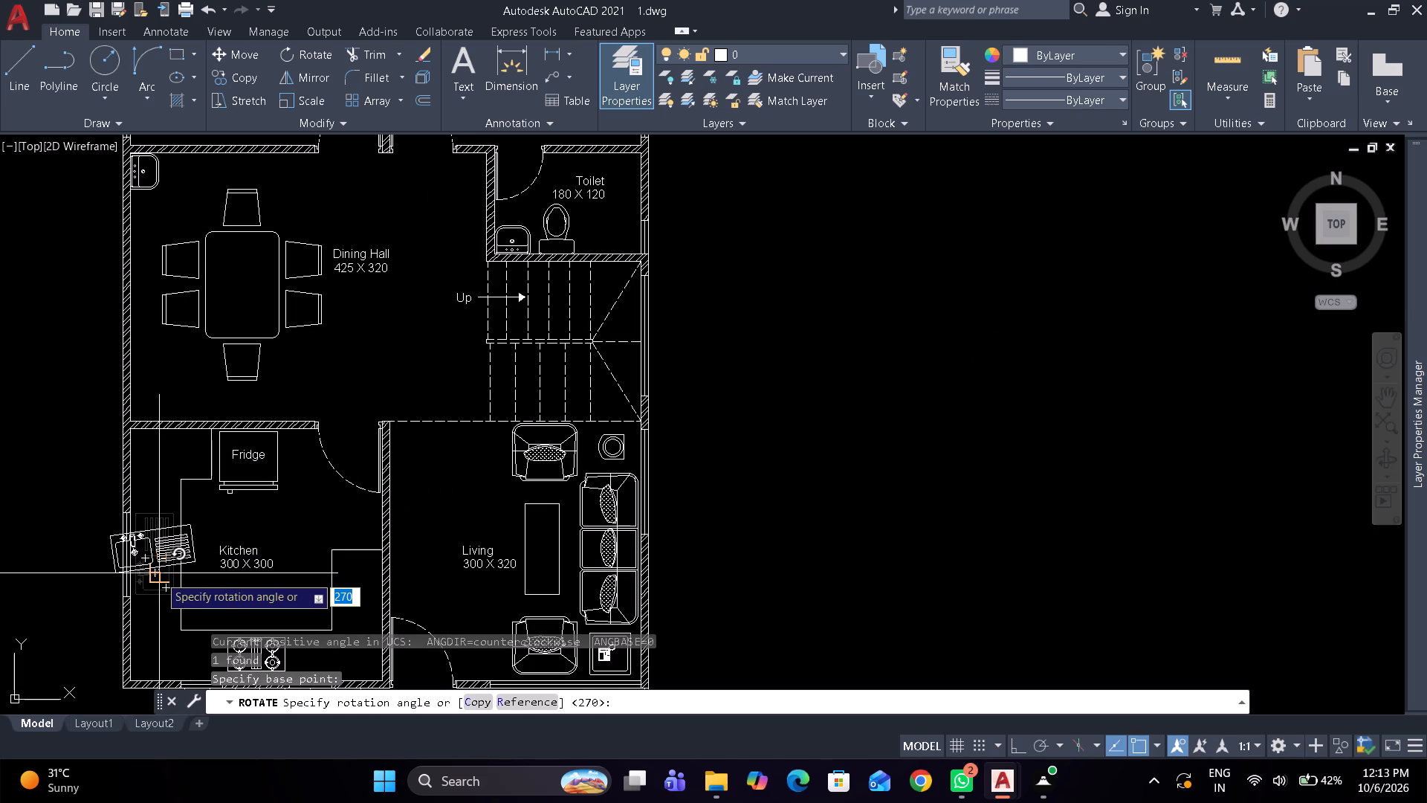
text(c)
key(space)
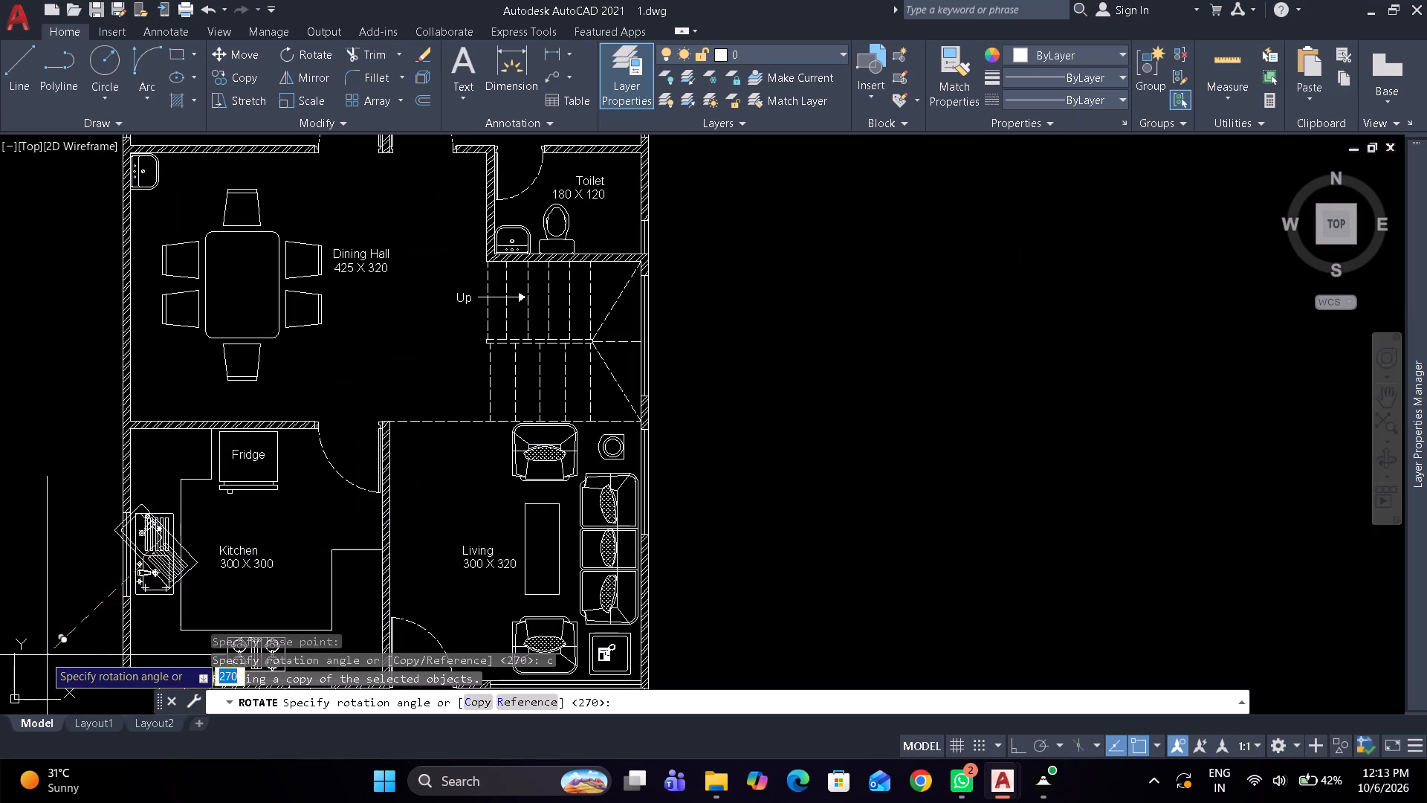
key(F8)
middle_drag(45, 615, 132, 579)
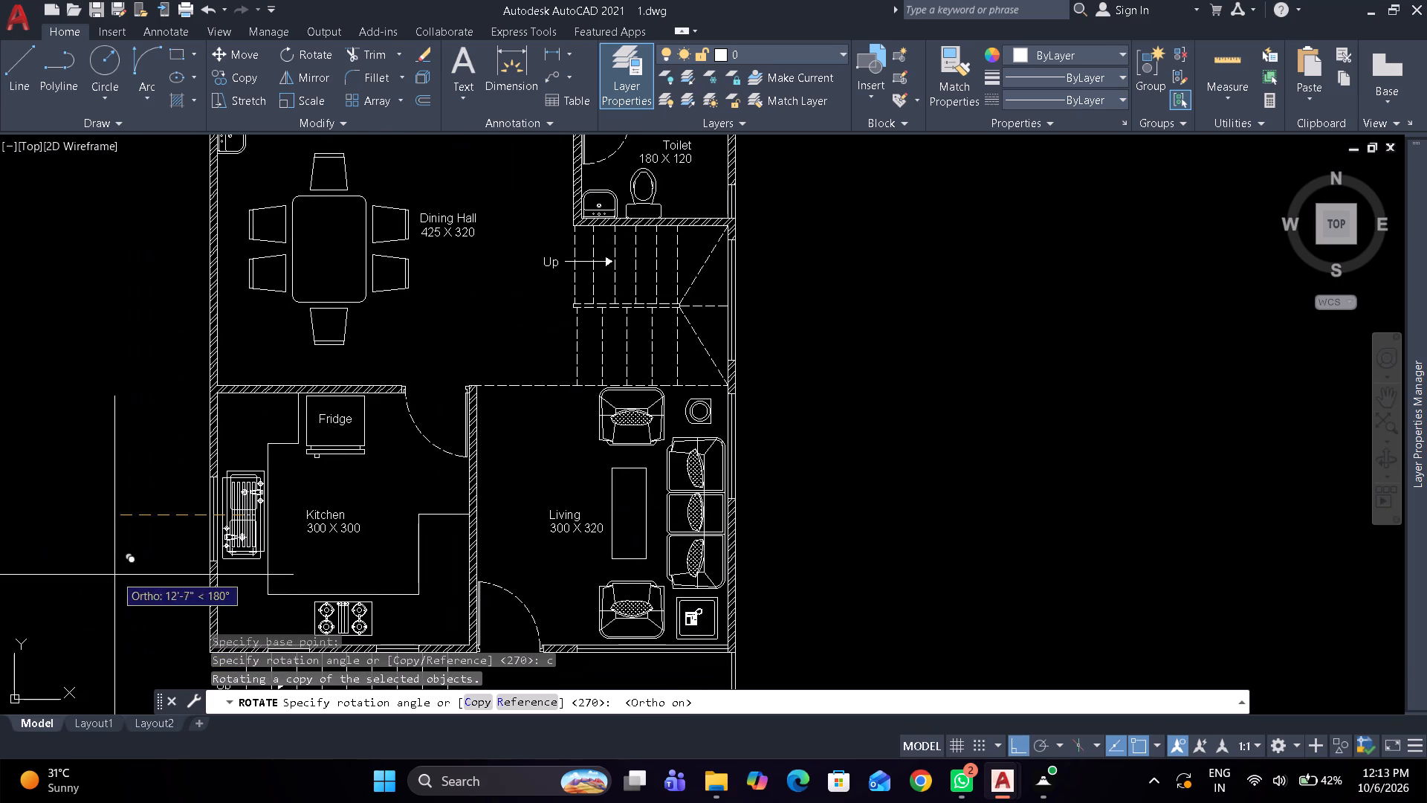
click(114, 575)
Move the rotated sink copy from the reference plan to the inner edge of the Open Kitchen counter along the outer wall.
click(251, 496)
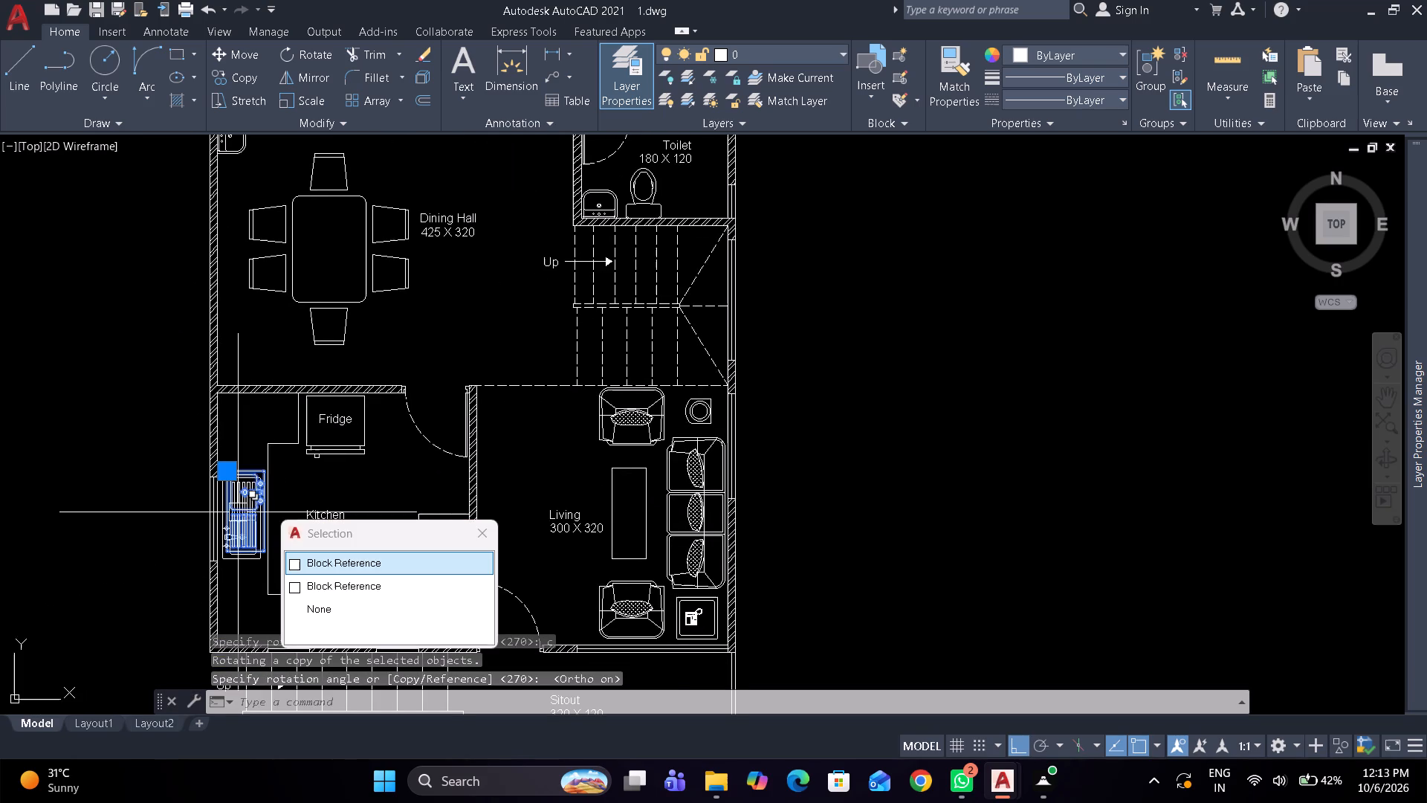
scroll(340, 416, down, 3)
drag(298, 440, 311, 436)
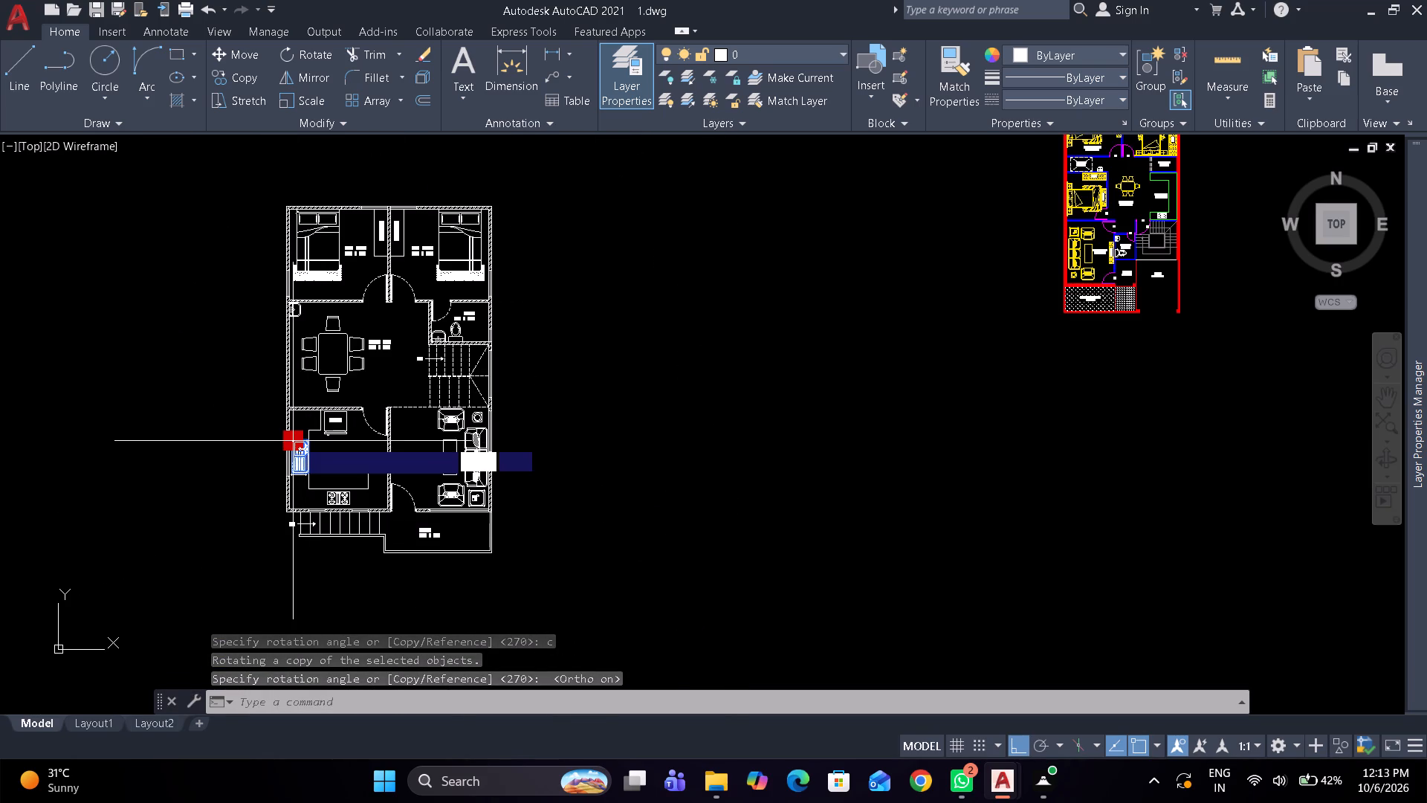
middle_drag(631, 285, 392, 354)
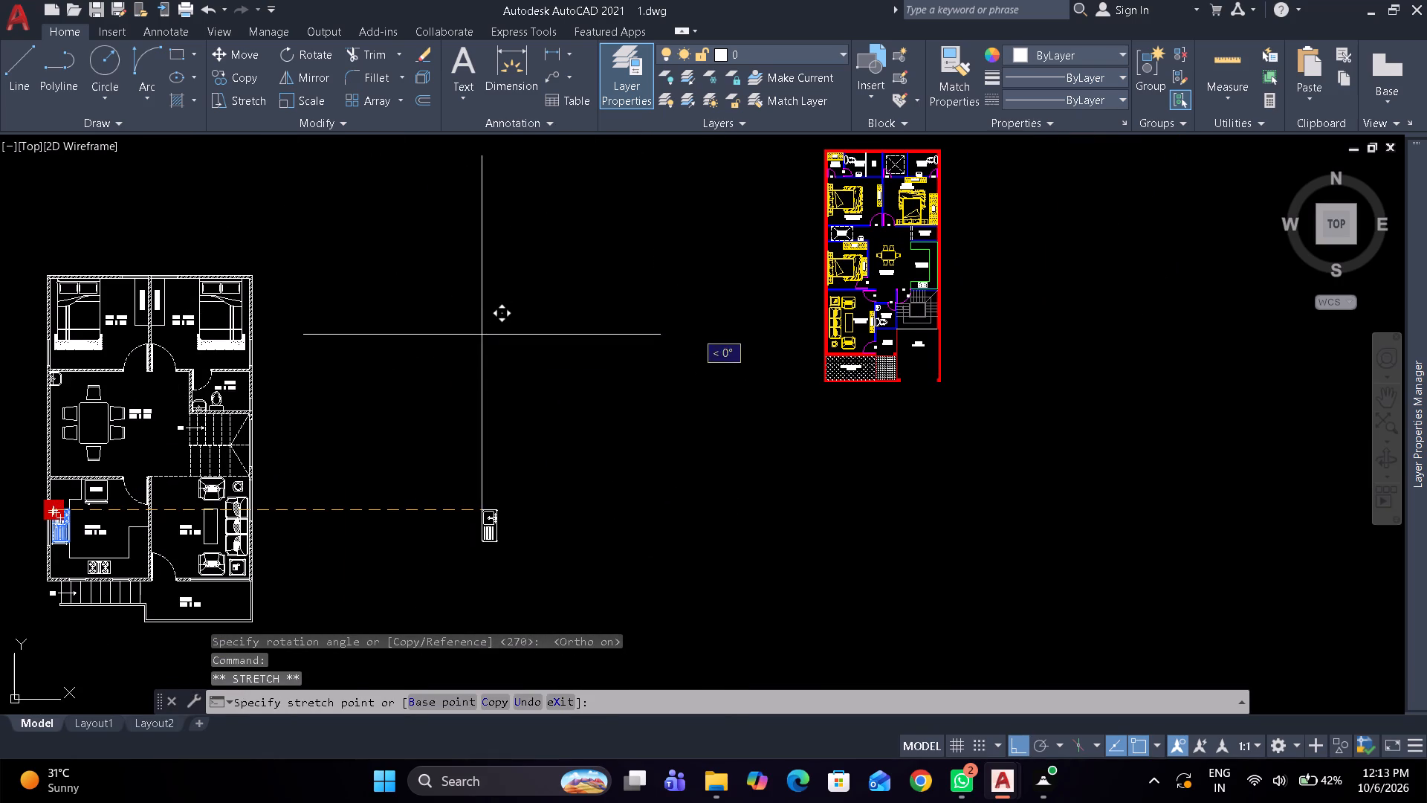
key(F8)
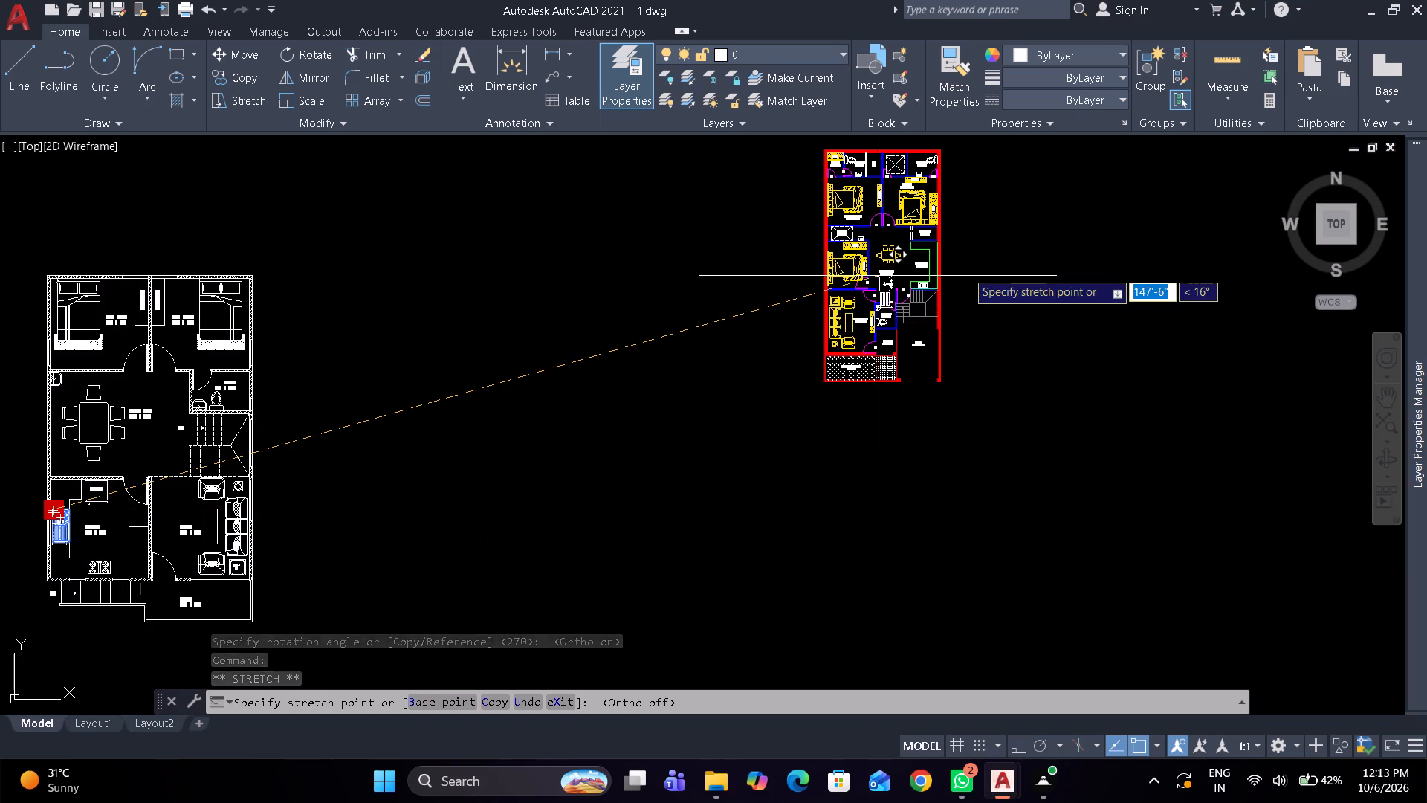
scroll(1023, 259, up, 1)
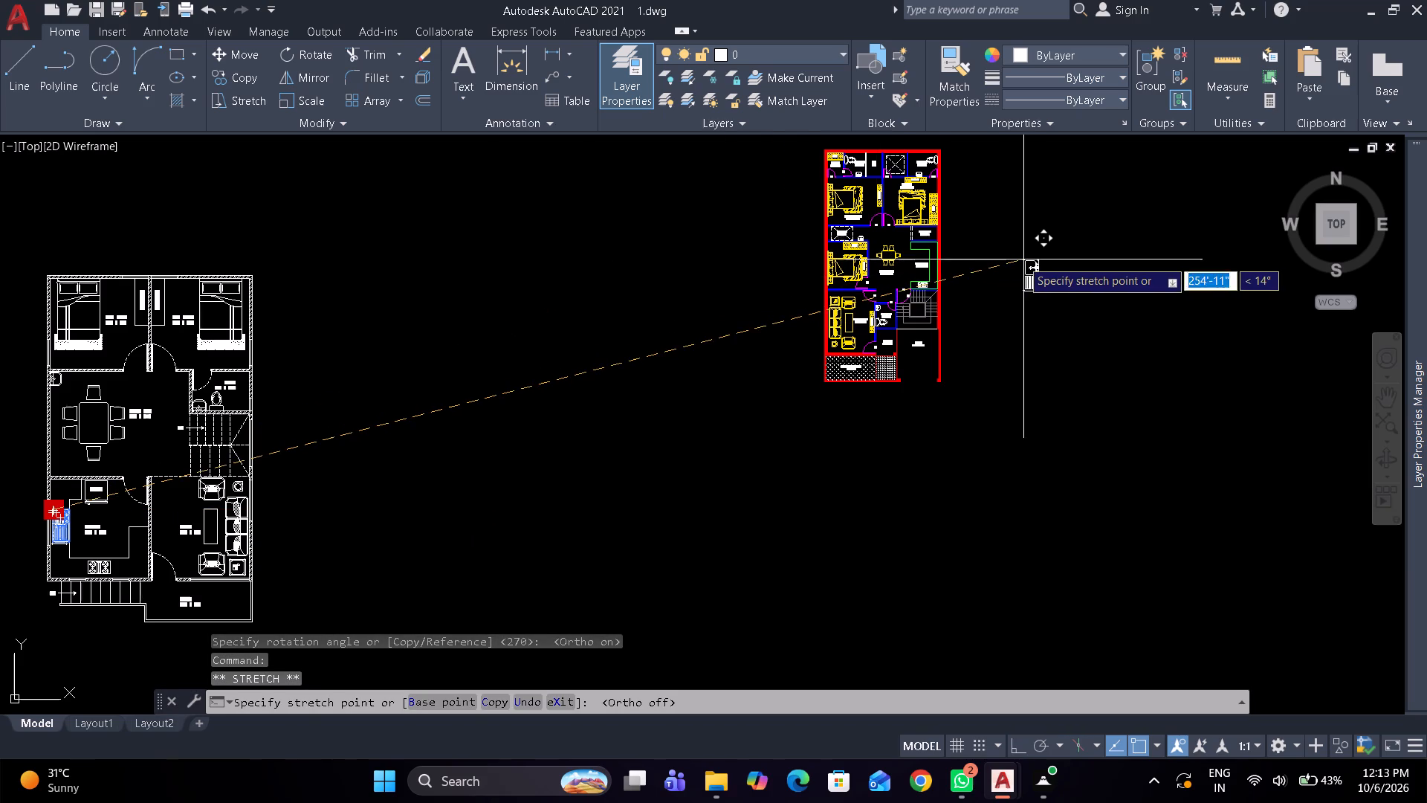
scroll(915, 260, up, 4)
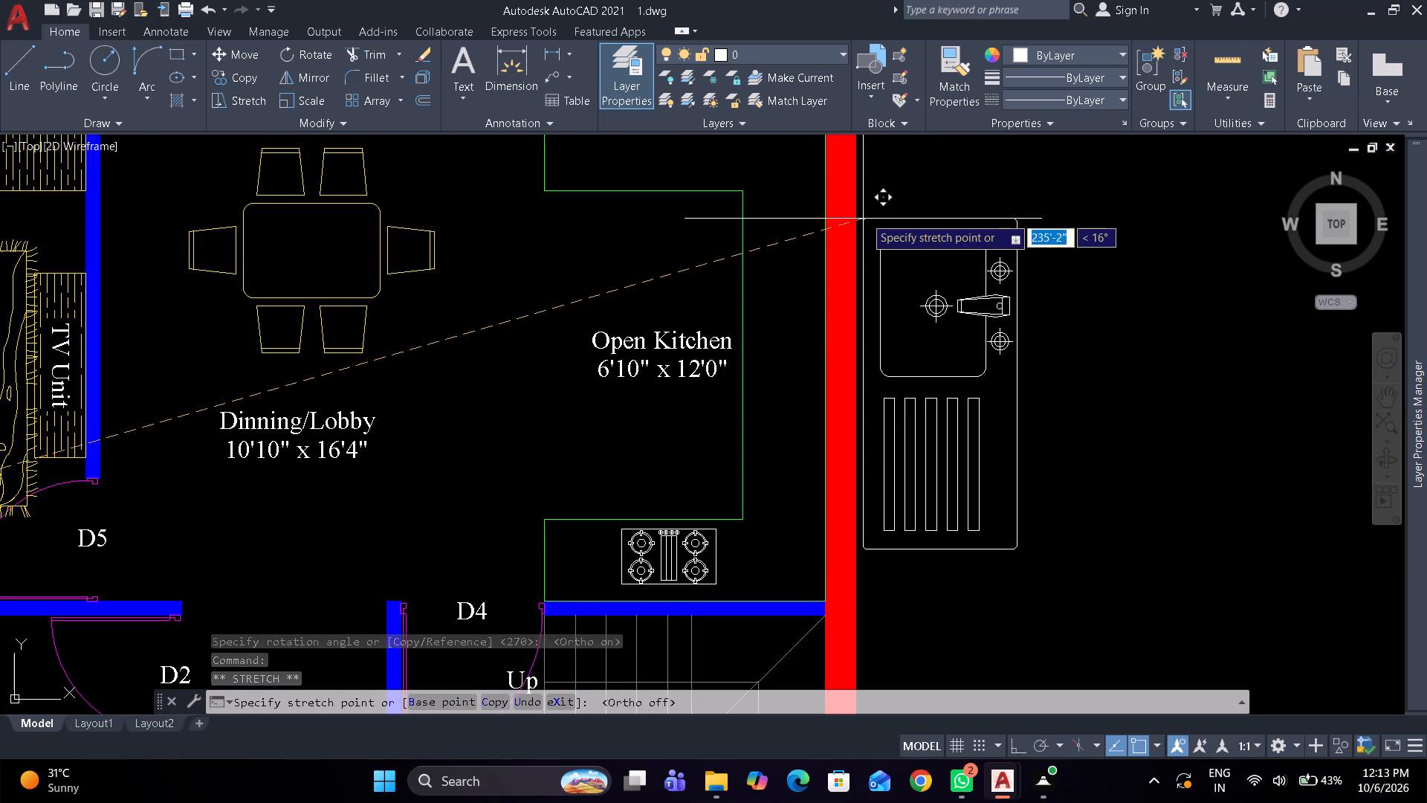
scroll(751, 268, up, 1)
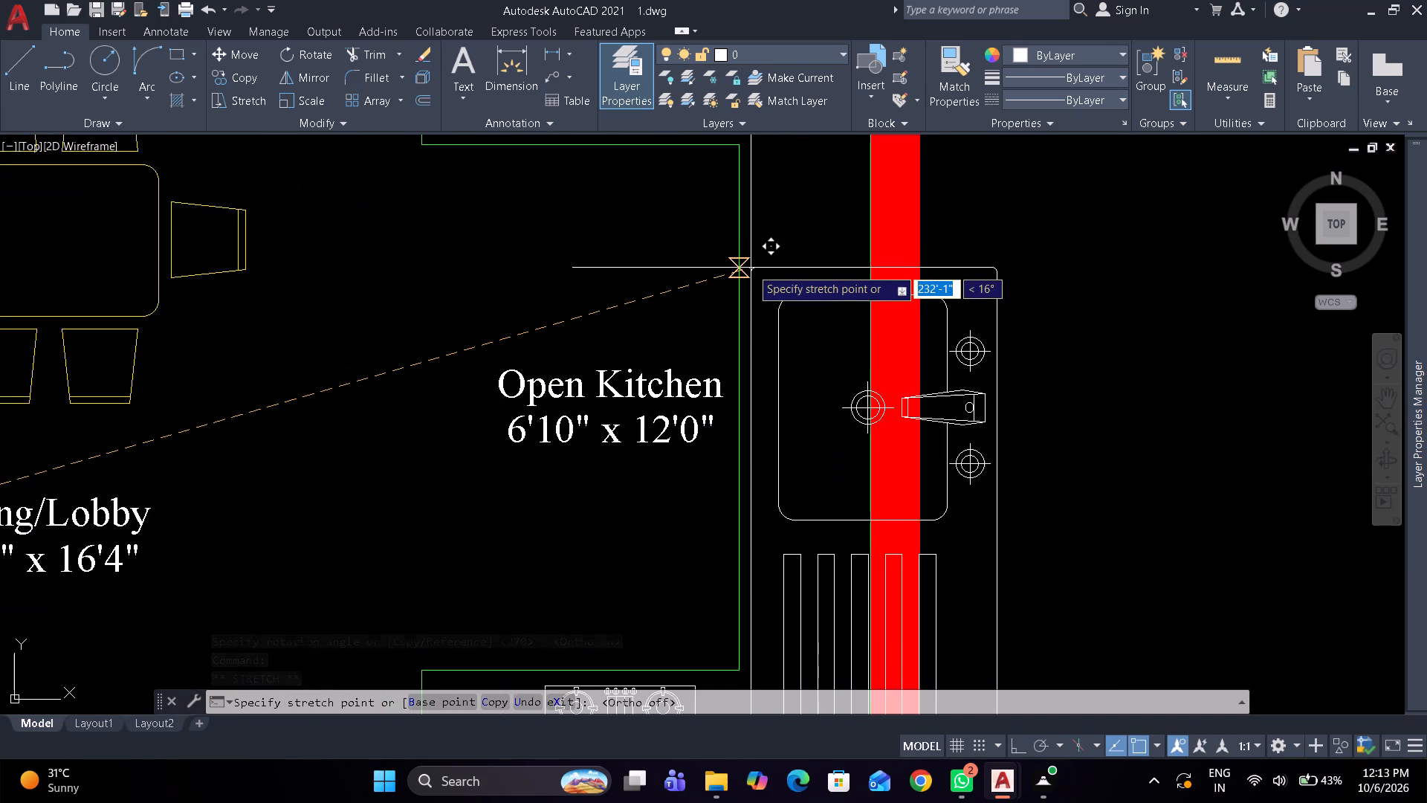
click(748, 271)
Scale the sink down freehand to roughly 40% of its size, from its upper corner at the counter's inner edge.
text(sc)
key(space)
click(736, 277)
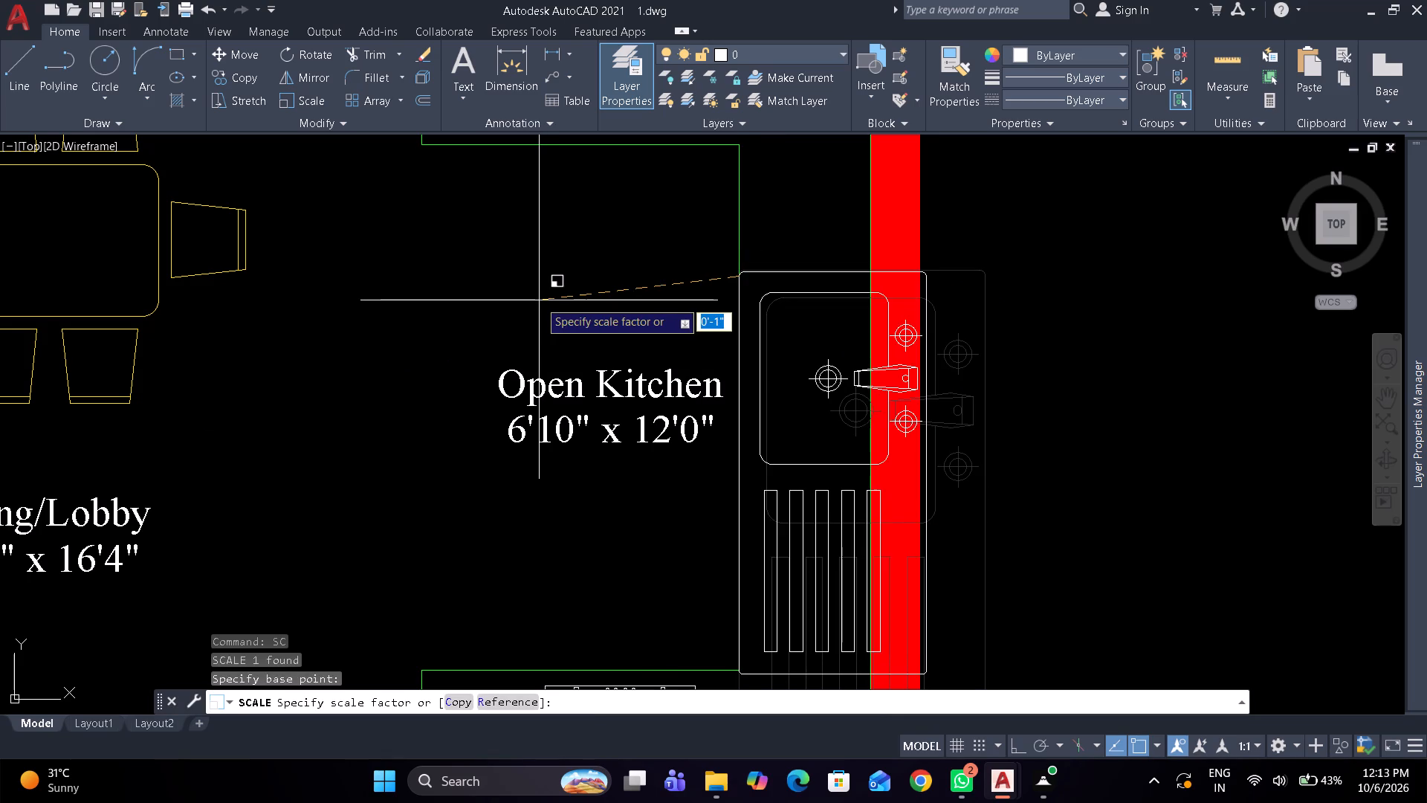
click(631, 277)
Move the sink up and in from the counter's inner edge, toward the outer wall.
scroll(695, 277, down, 2)
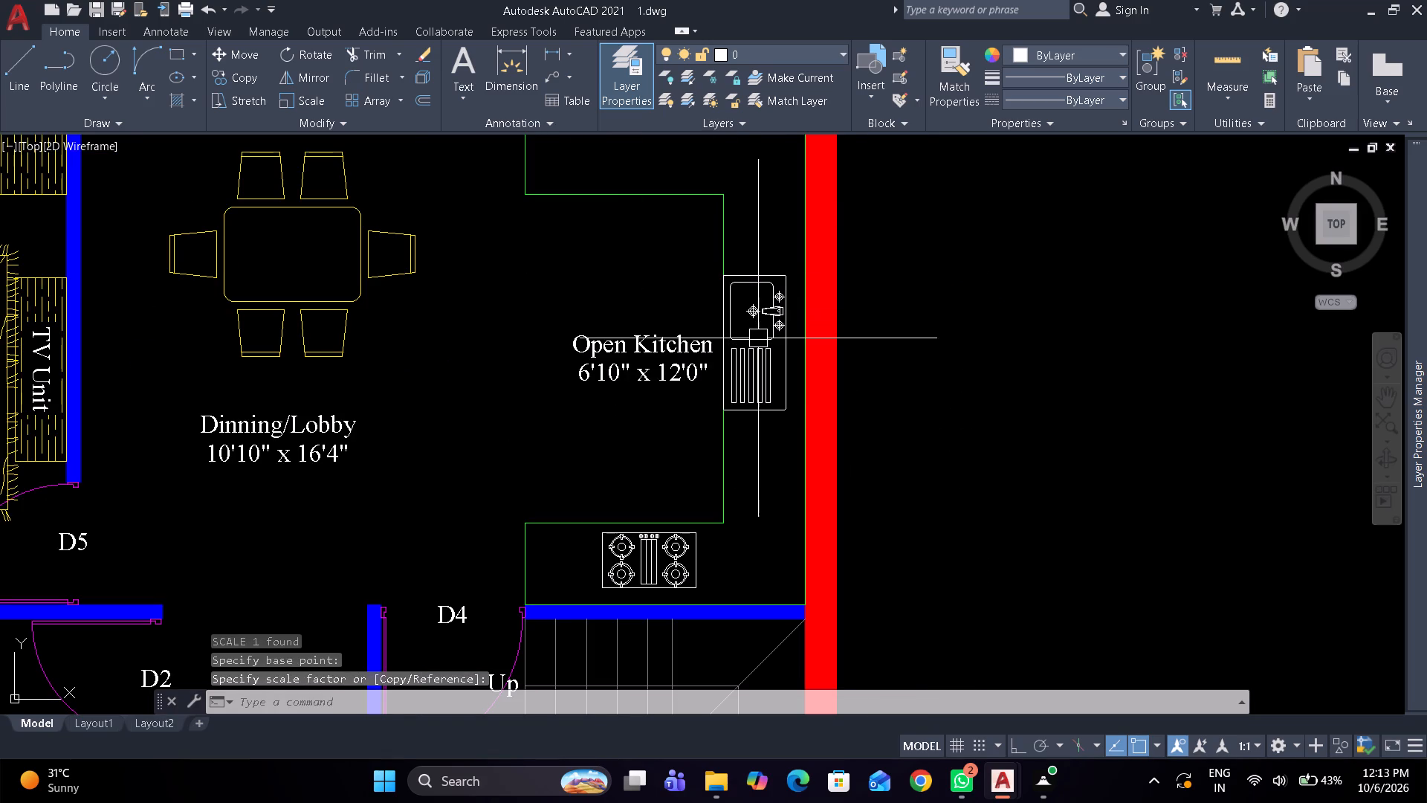
click(758, 340)
drag(760, 347, 771, 308)
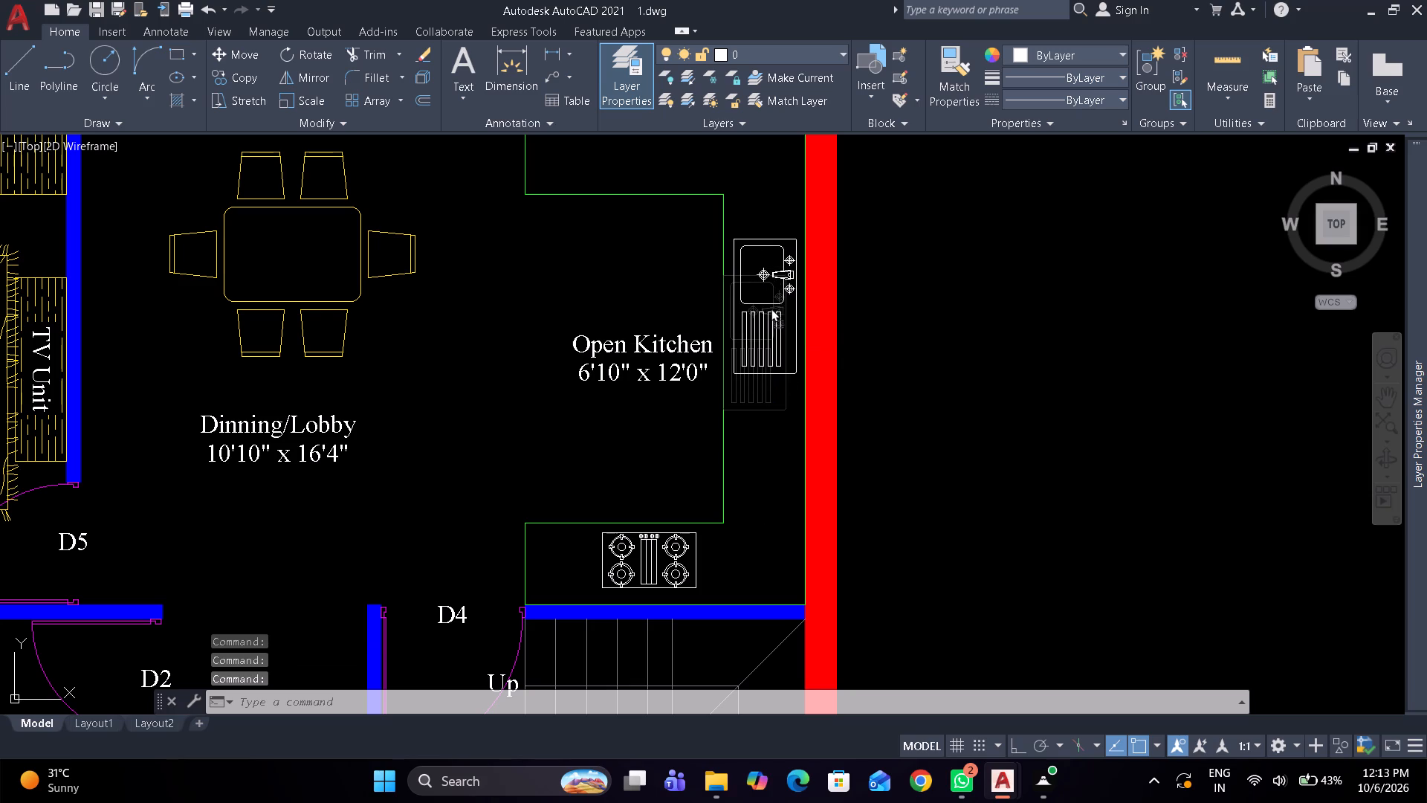
drag(771, 308, 769, 291)
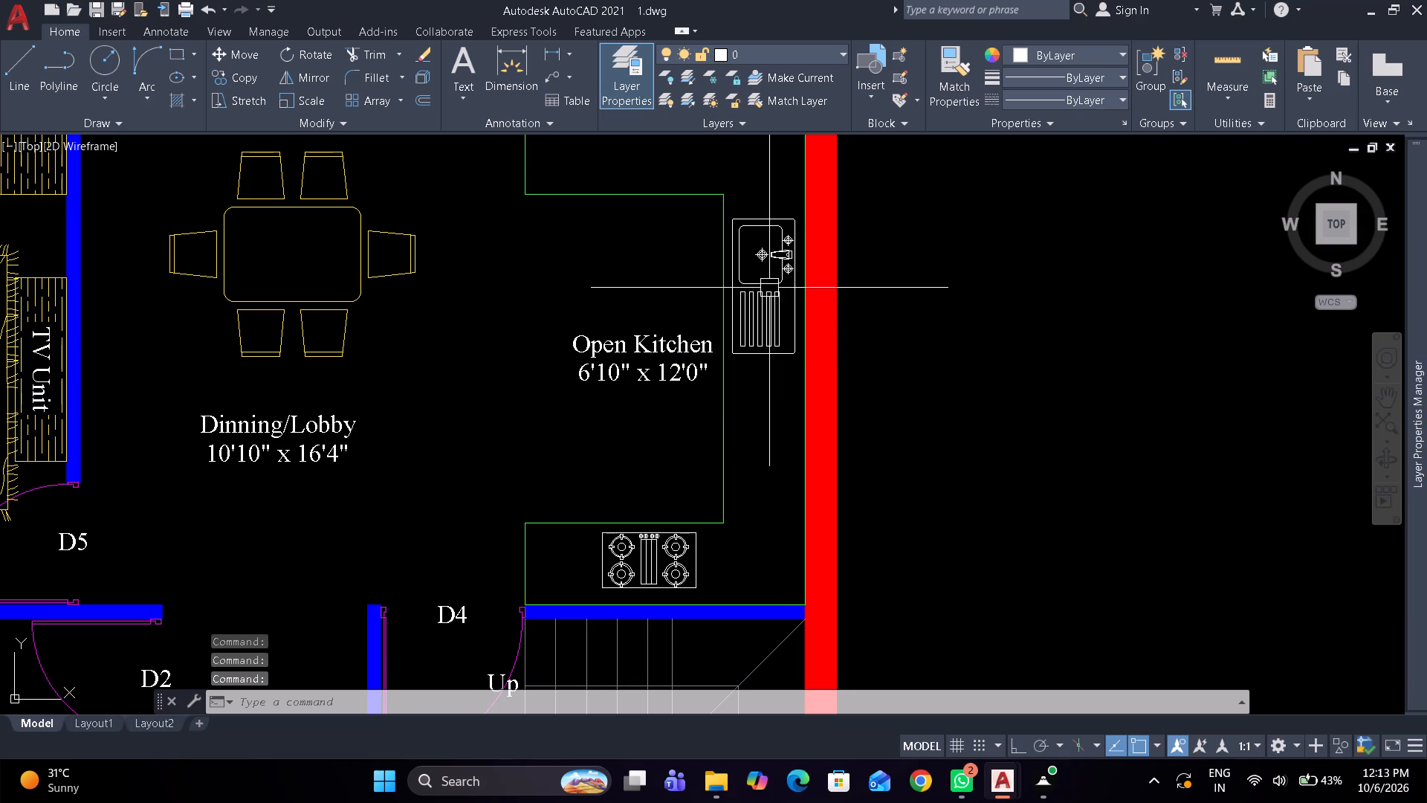
Scale the sink down slightly, freehand to roughly 87%, from its upper corner nearest the Open Kitchen label.
click(769, 288)
text(sc)
key(space)
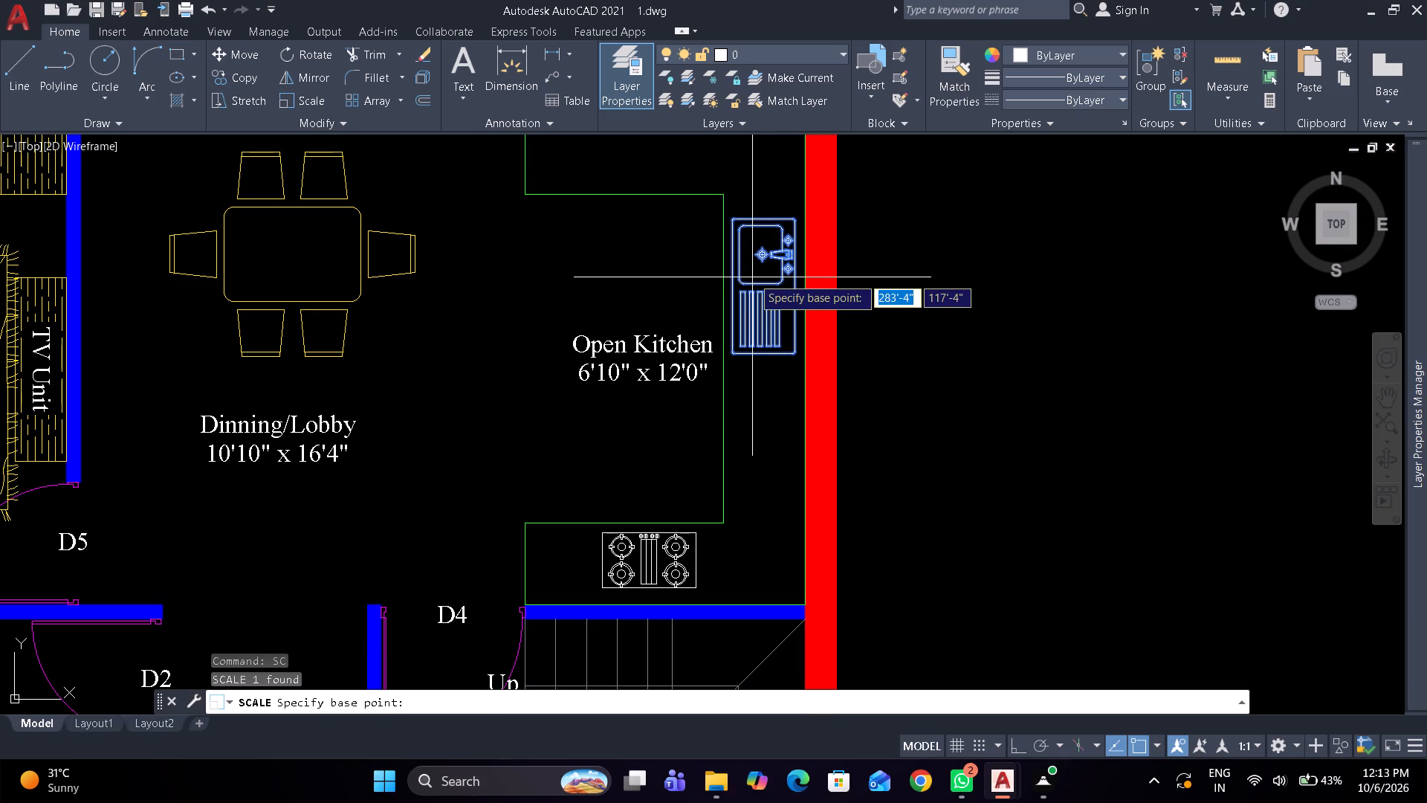
click(731, 224)
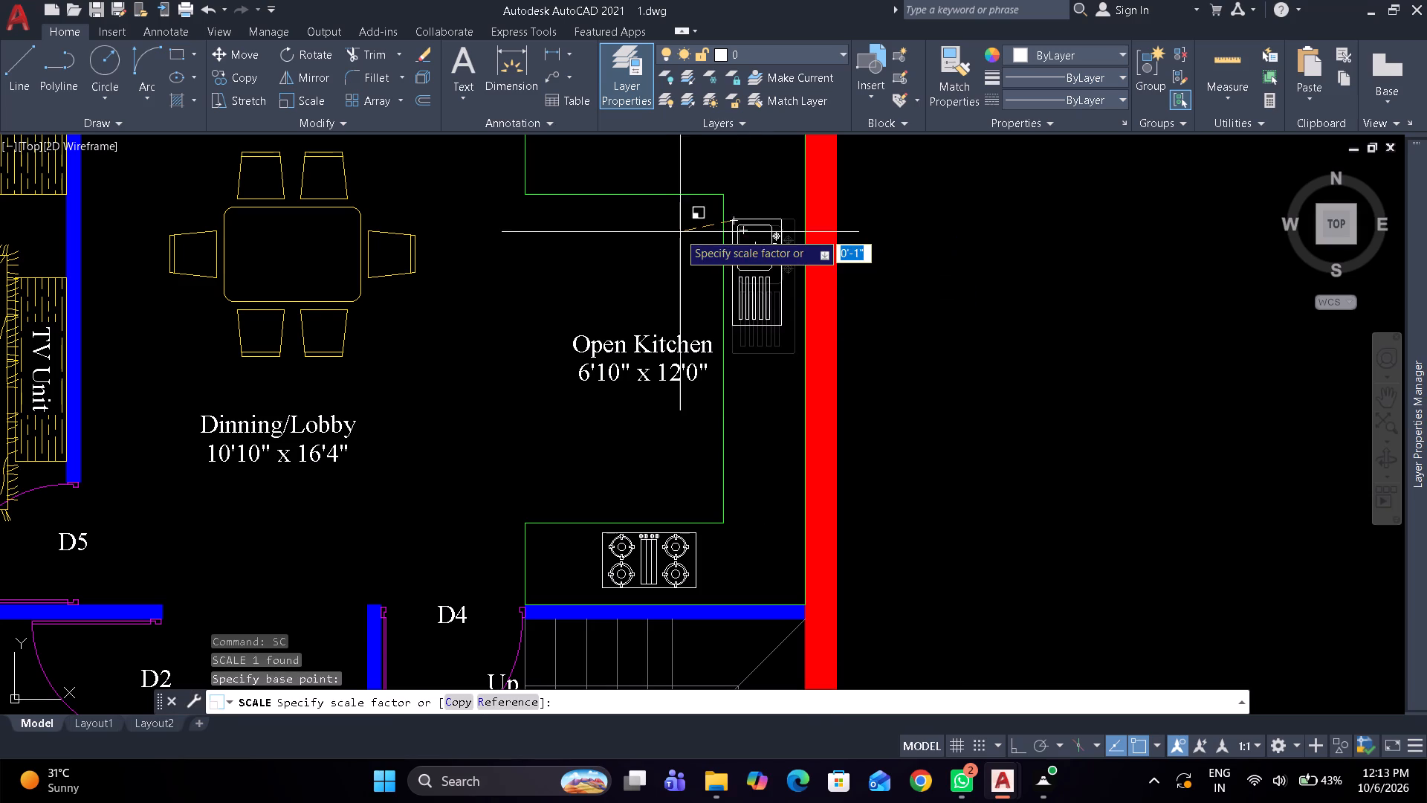
click(676, 238)
Put the sink and the four-burner stove on the Kitchen layer.
click(766, 271)
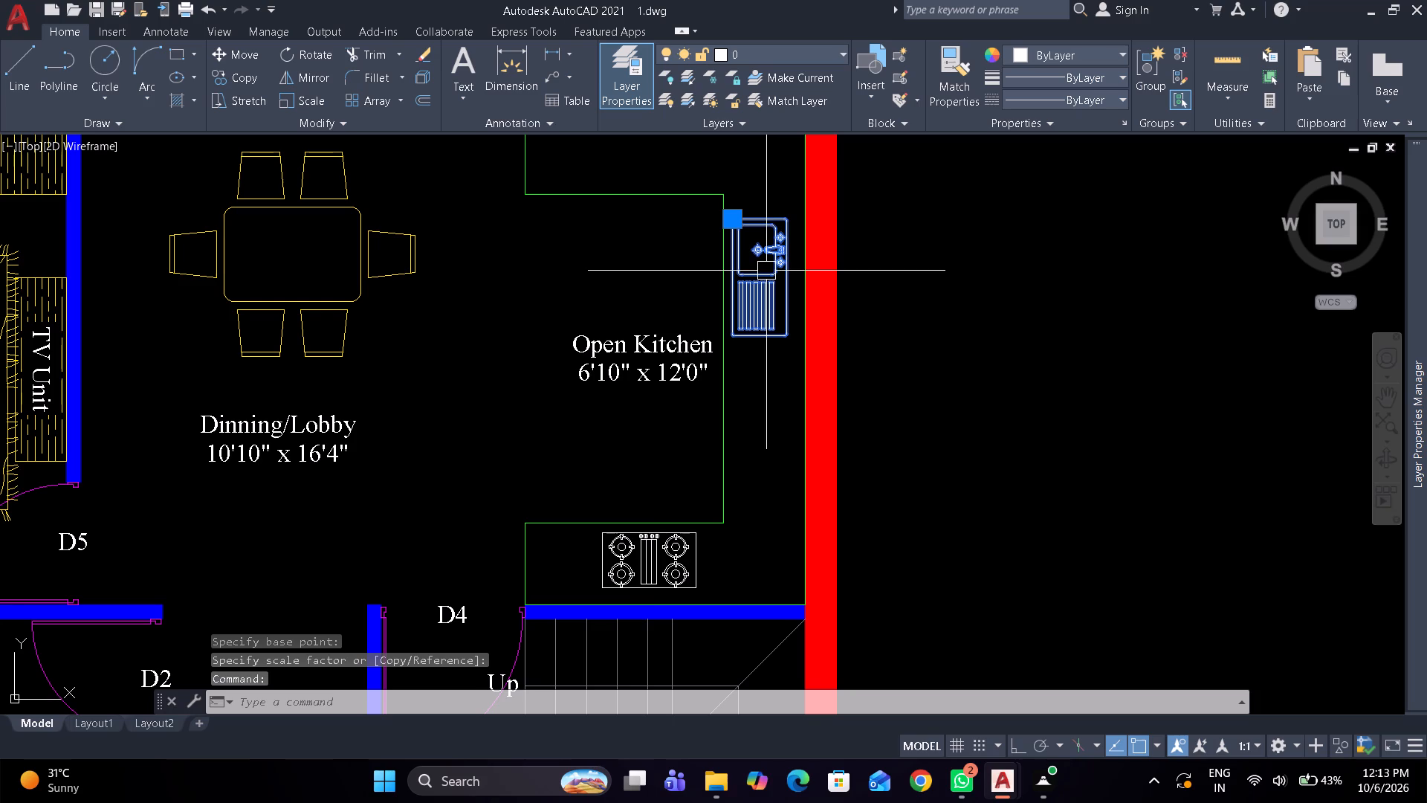
click(651, 576)
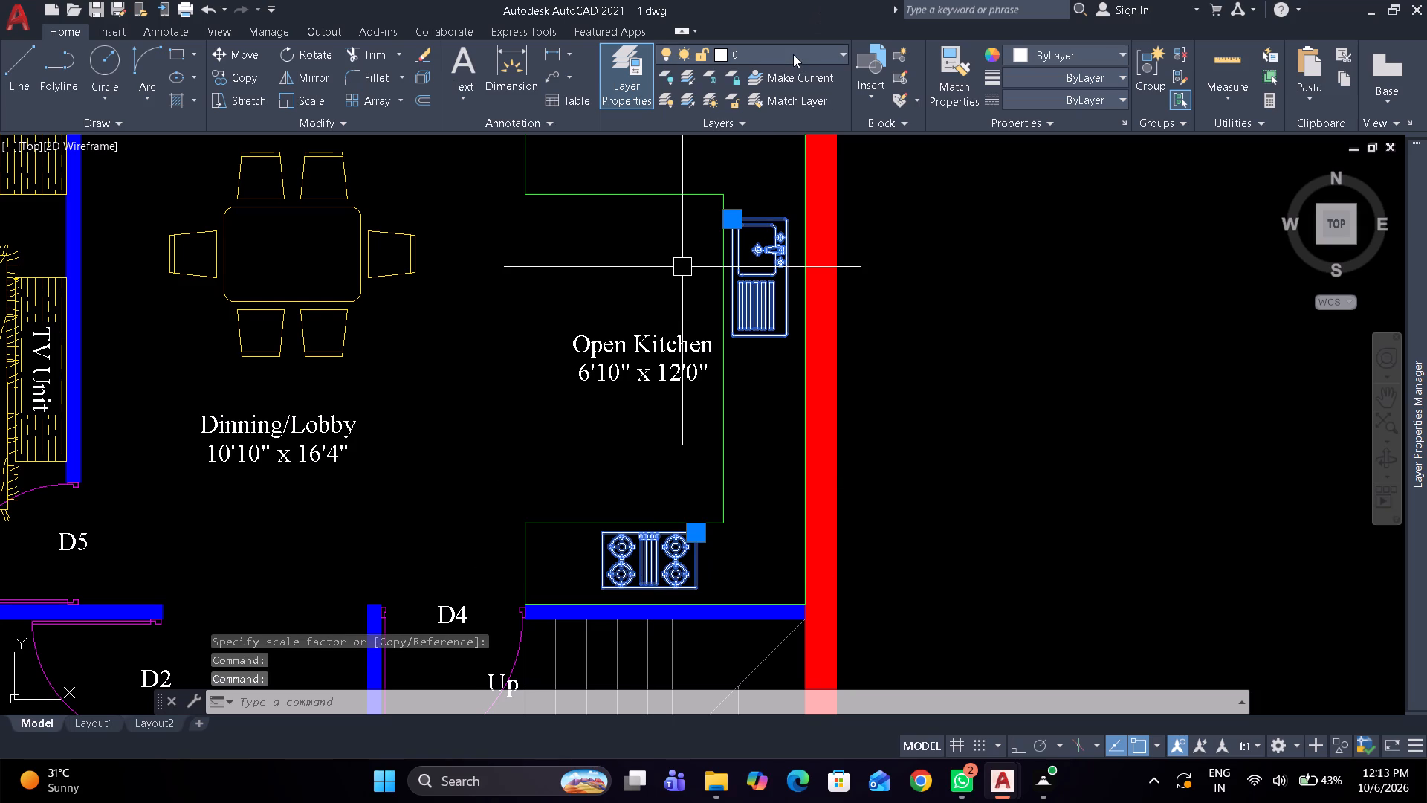
click(793, 54)
click(753, 190)
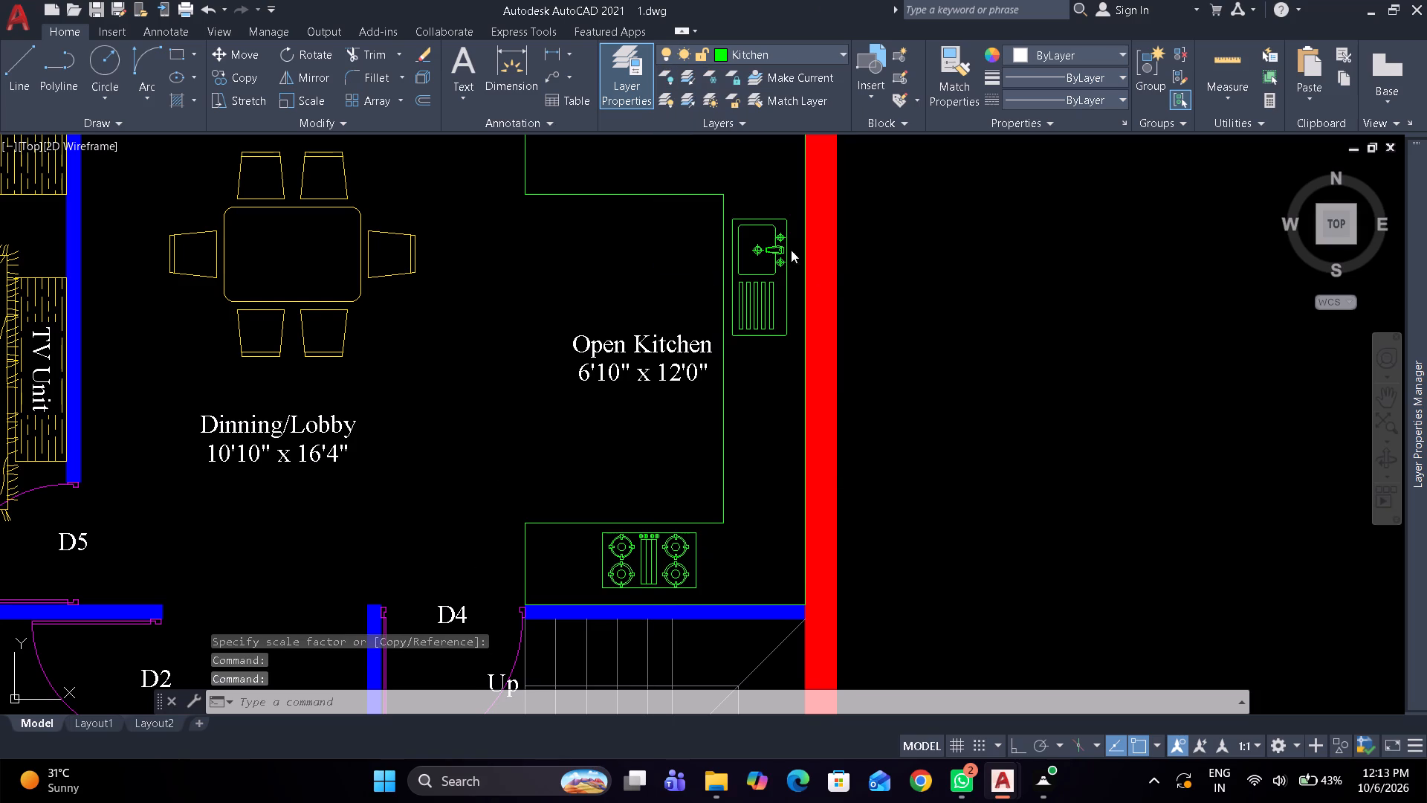
key(Escape)
Save the drawing.
scroll(923, 283, down, 2)
middle_drag(924, 291, 924, 317)
scroll(924, 318, down, 1)
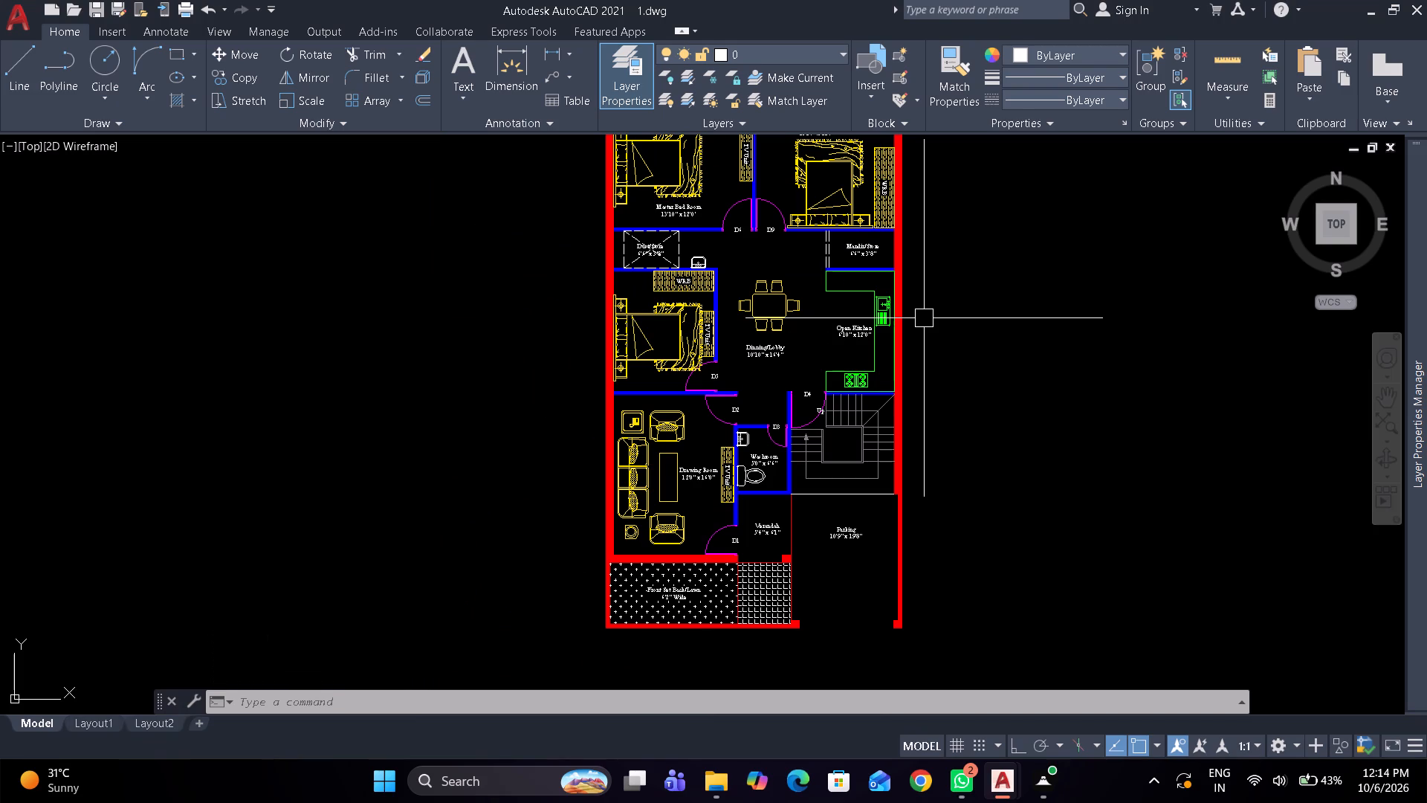
key(ctrl+s)
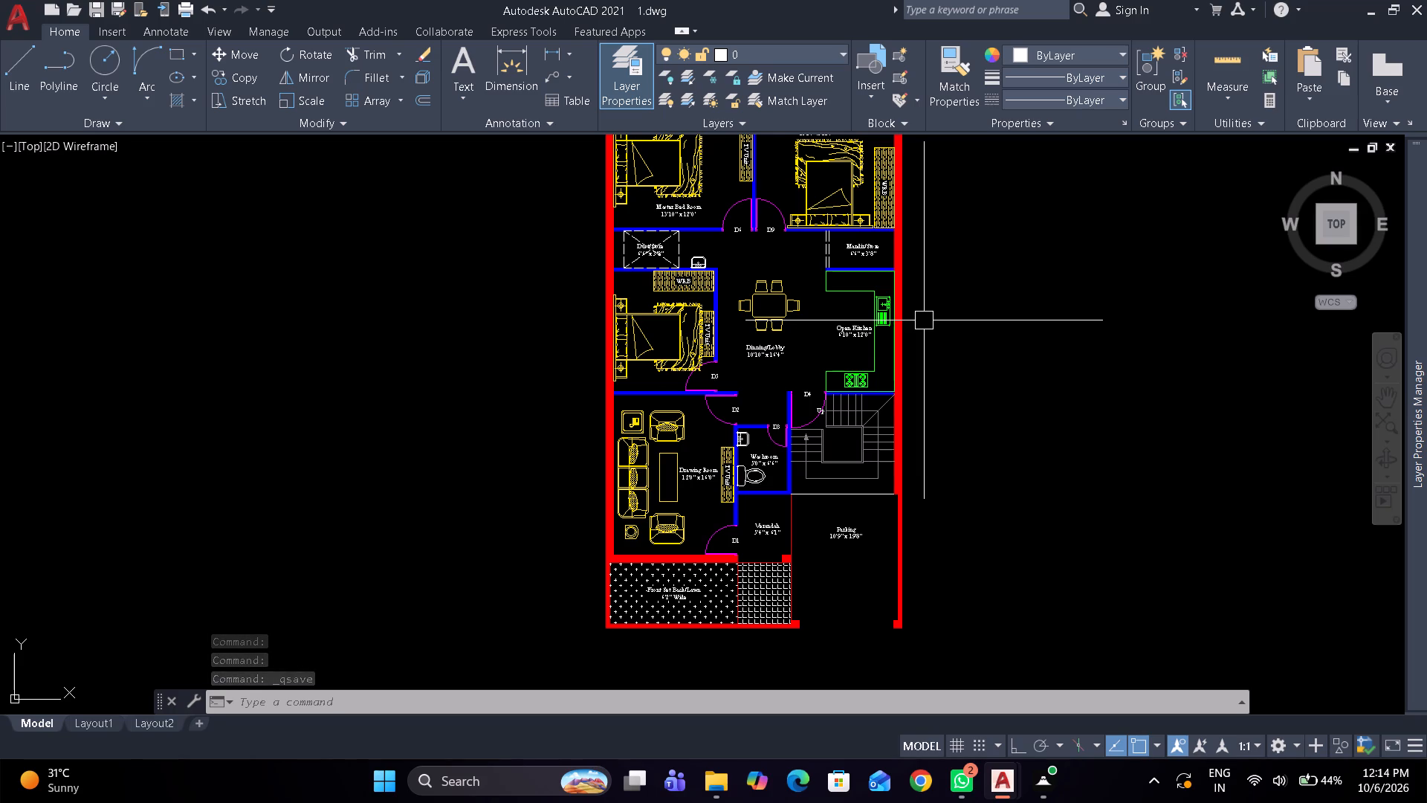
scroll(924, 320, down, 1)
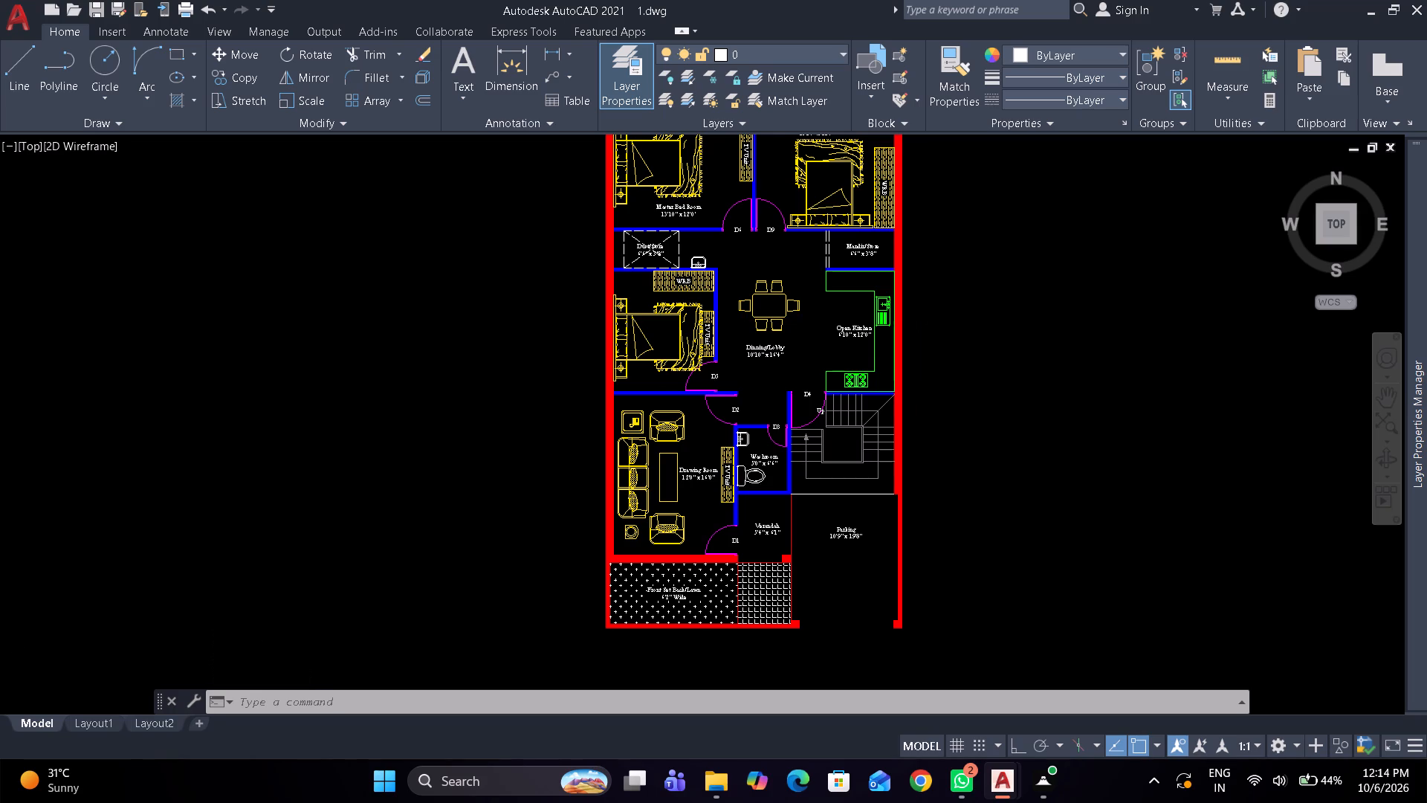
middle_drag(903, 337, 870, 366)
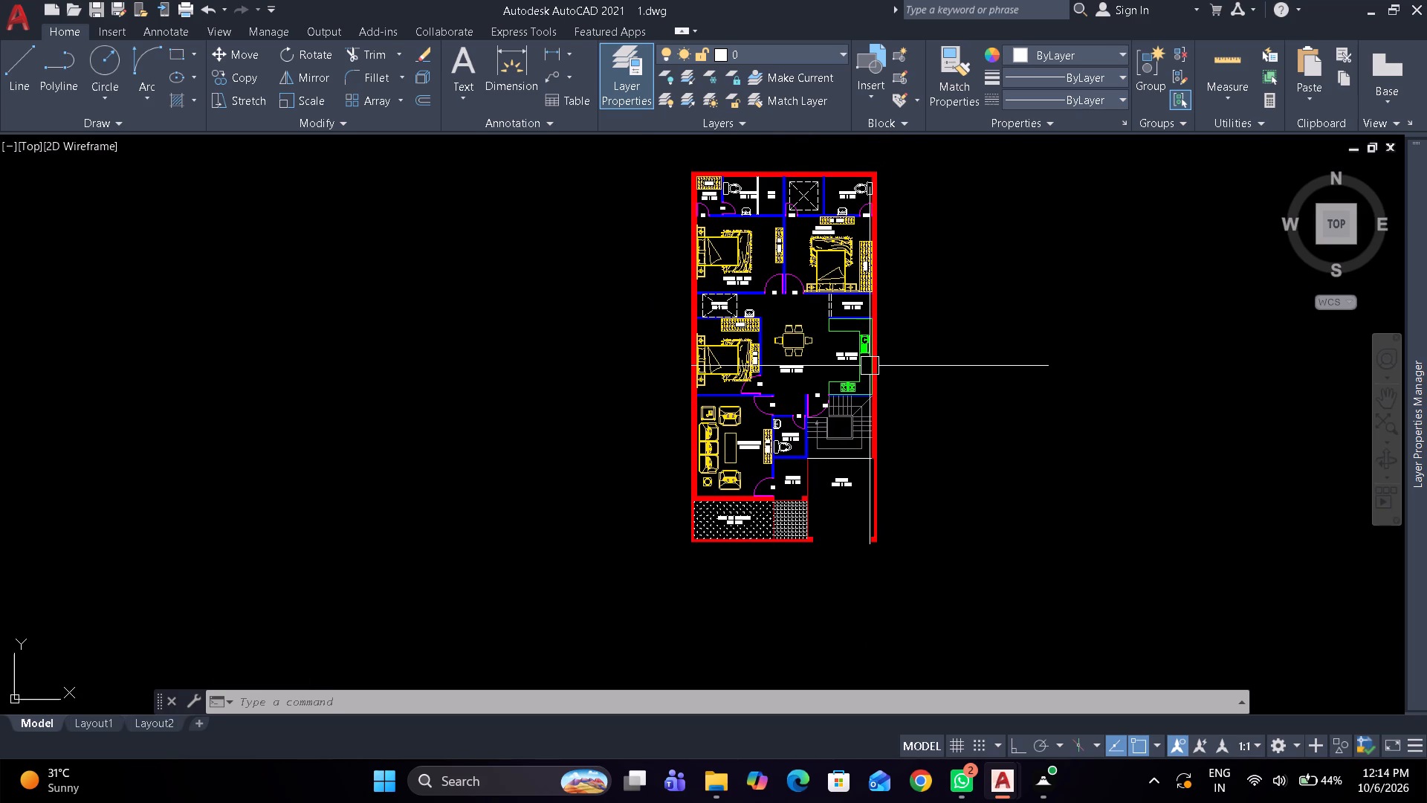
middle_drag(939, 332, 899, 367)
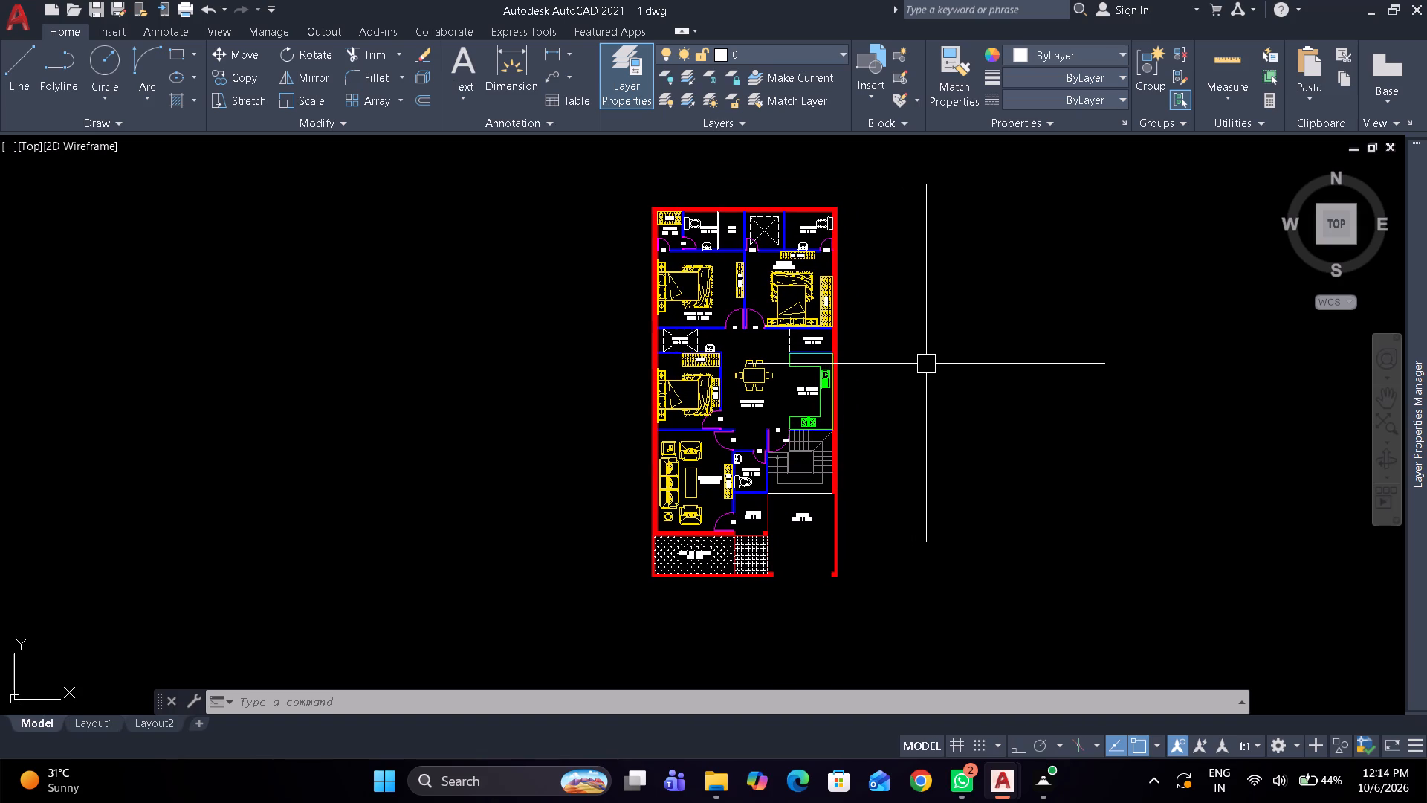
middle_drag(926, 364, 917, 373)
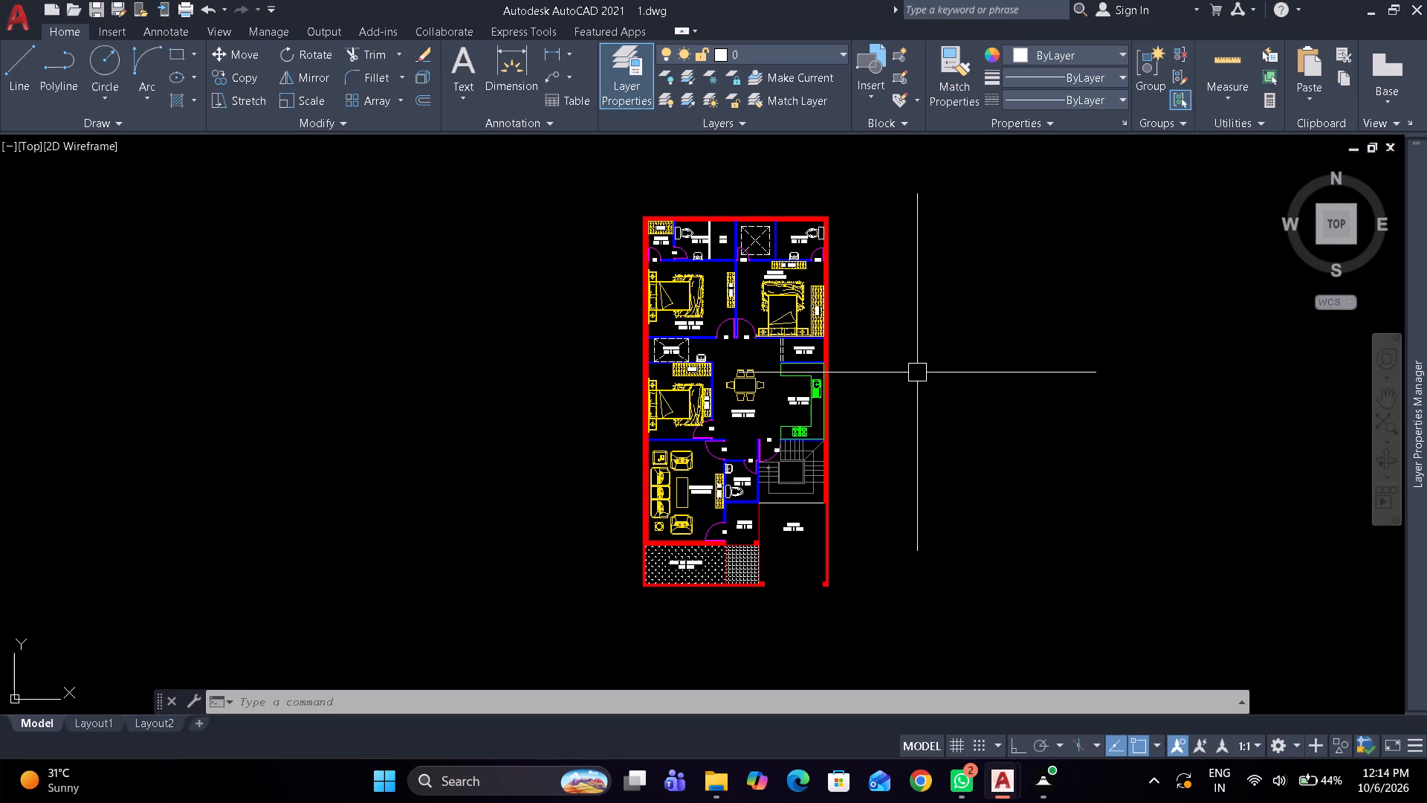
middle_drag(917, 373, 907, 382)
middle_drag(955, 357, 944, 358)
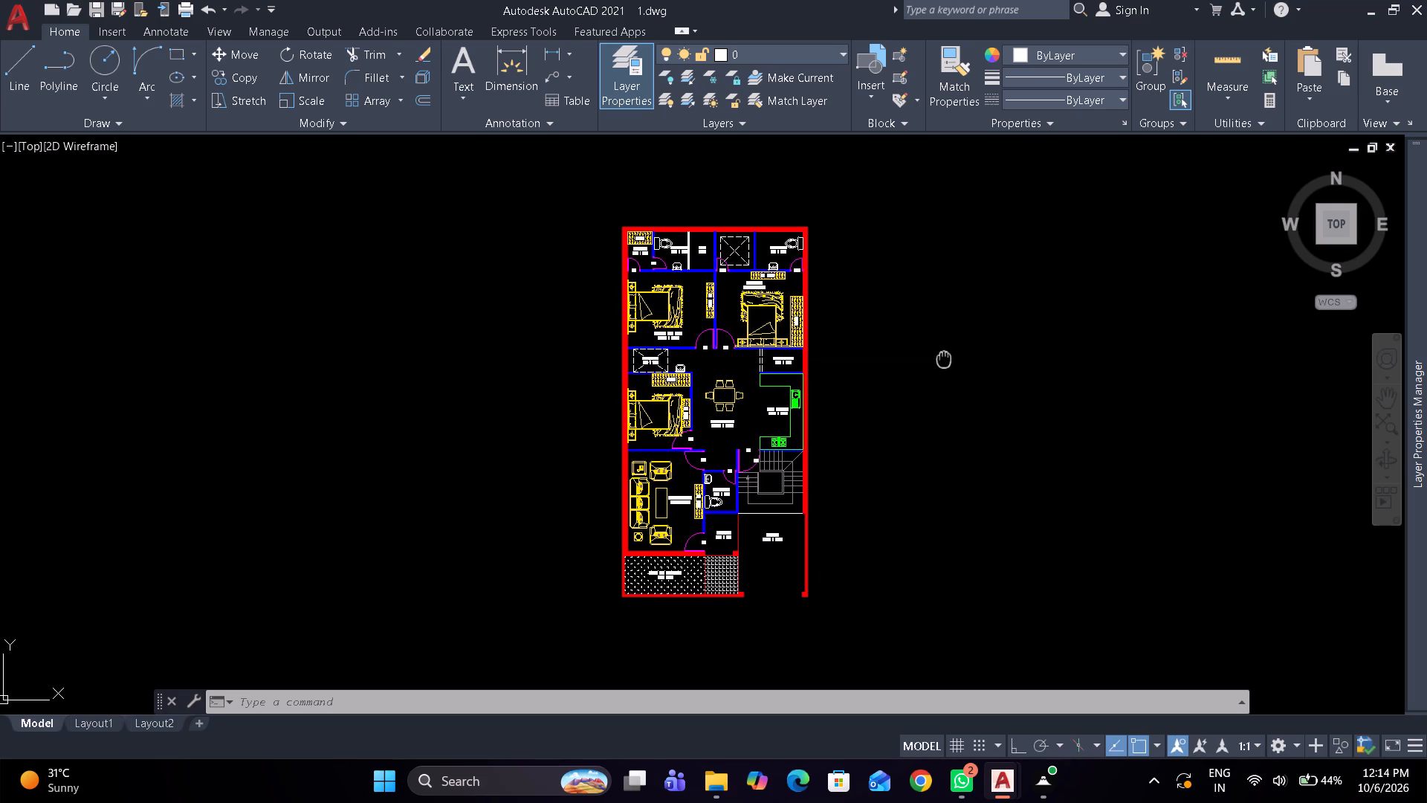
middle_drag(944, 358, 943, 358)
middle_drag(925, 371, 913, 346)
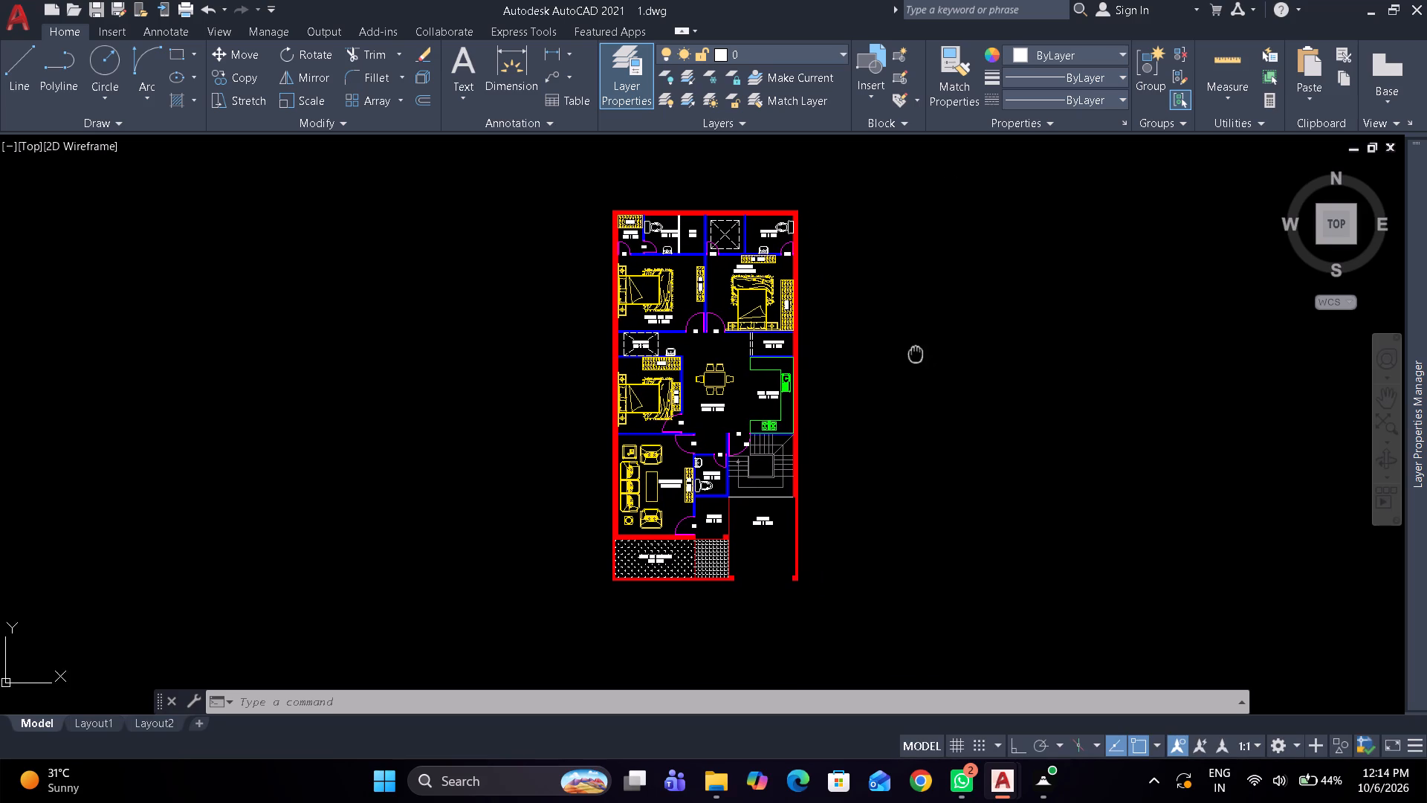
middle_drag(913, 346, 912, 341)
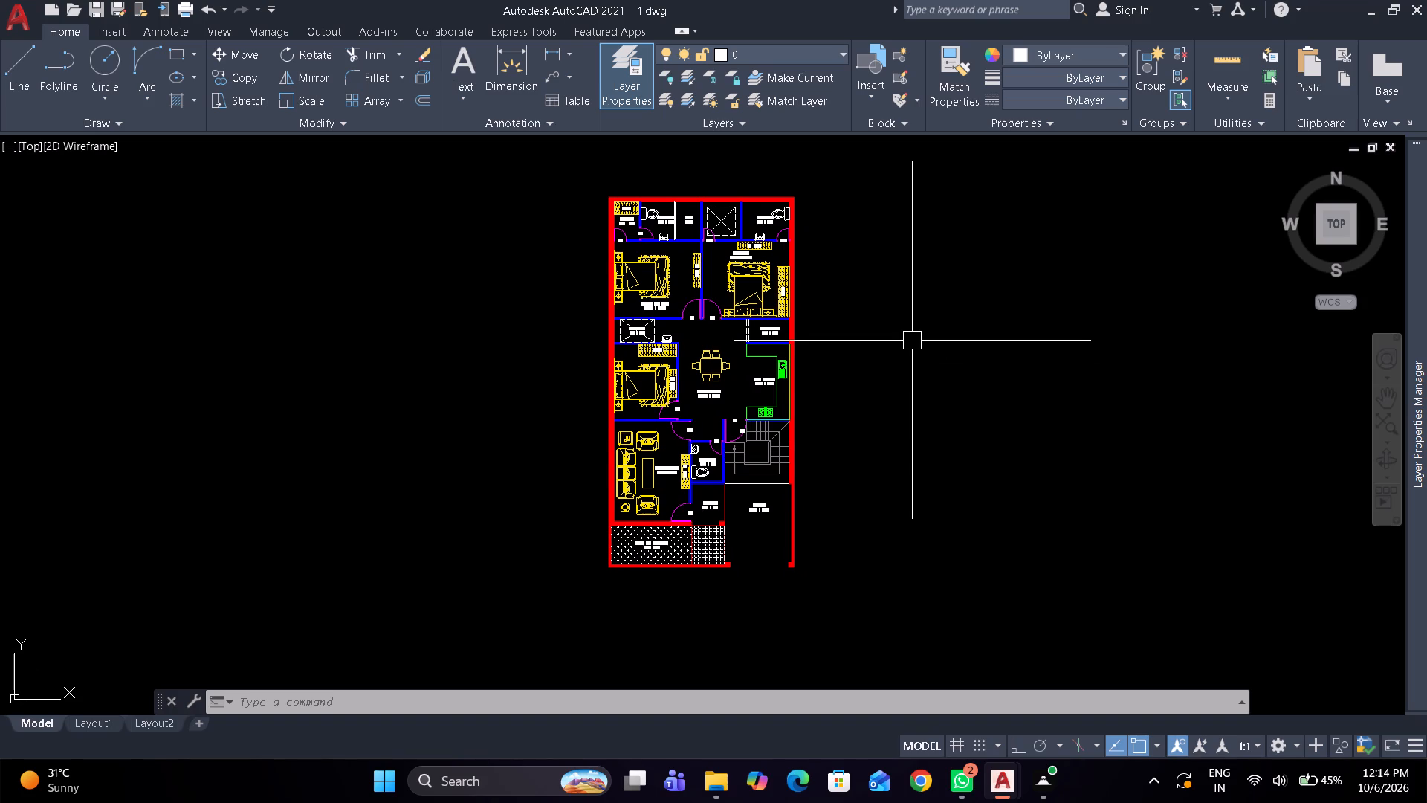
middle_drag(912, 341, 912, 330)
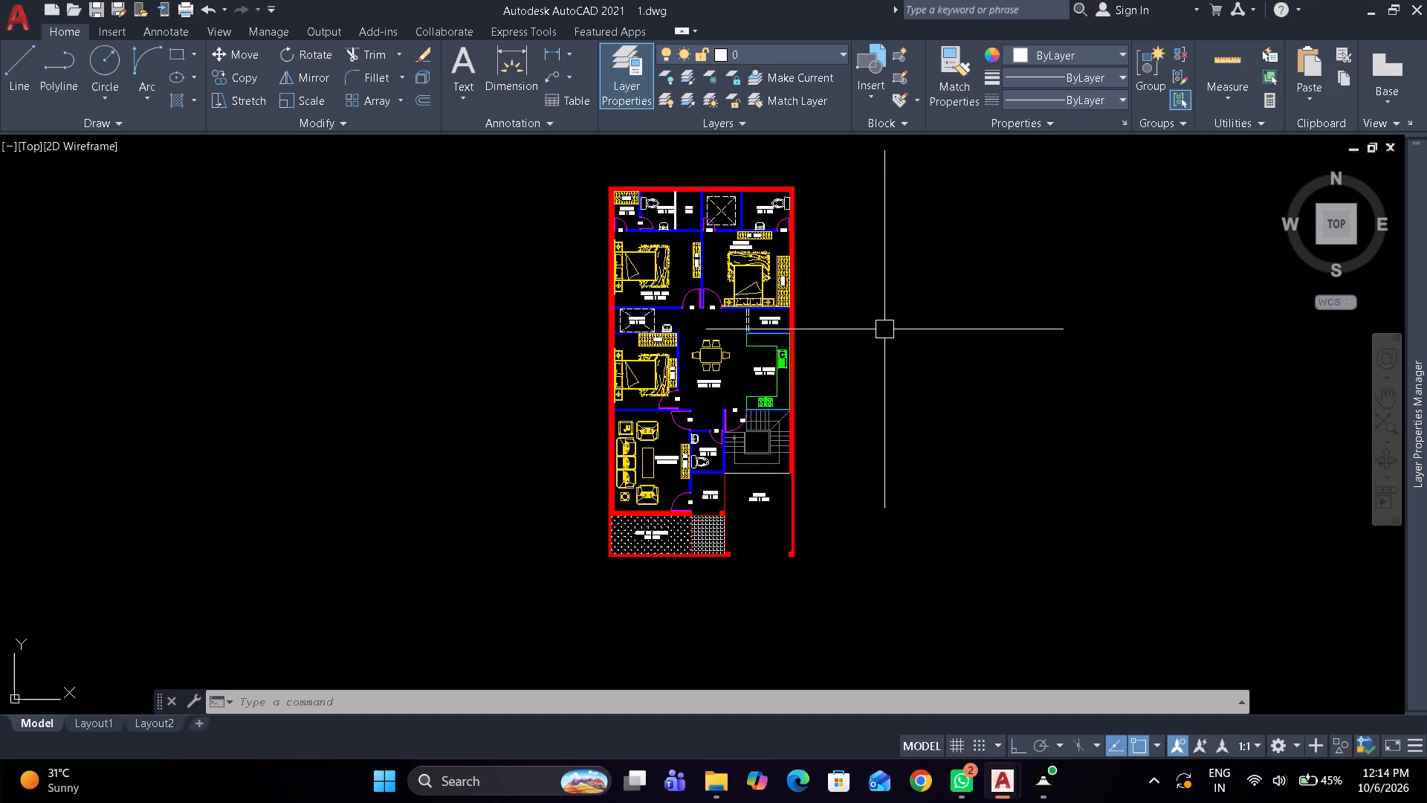
Make Text-T18 the current layer.
middle_drag(856, 332, 864, 338)
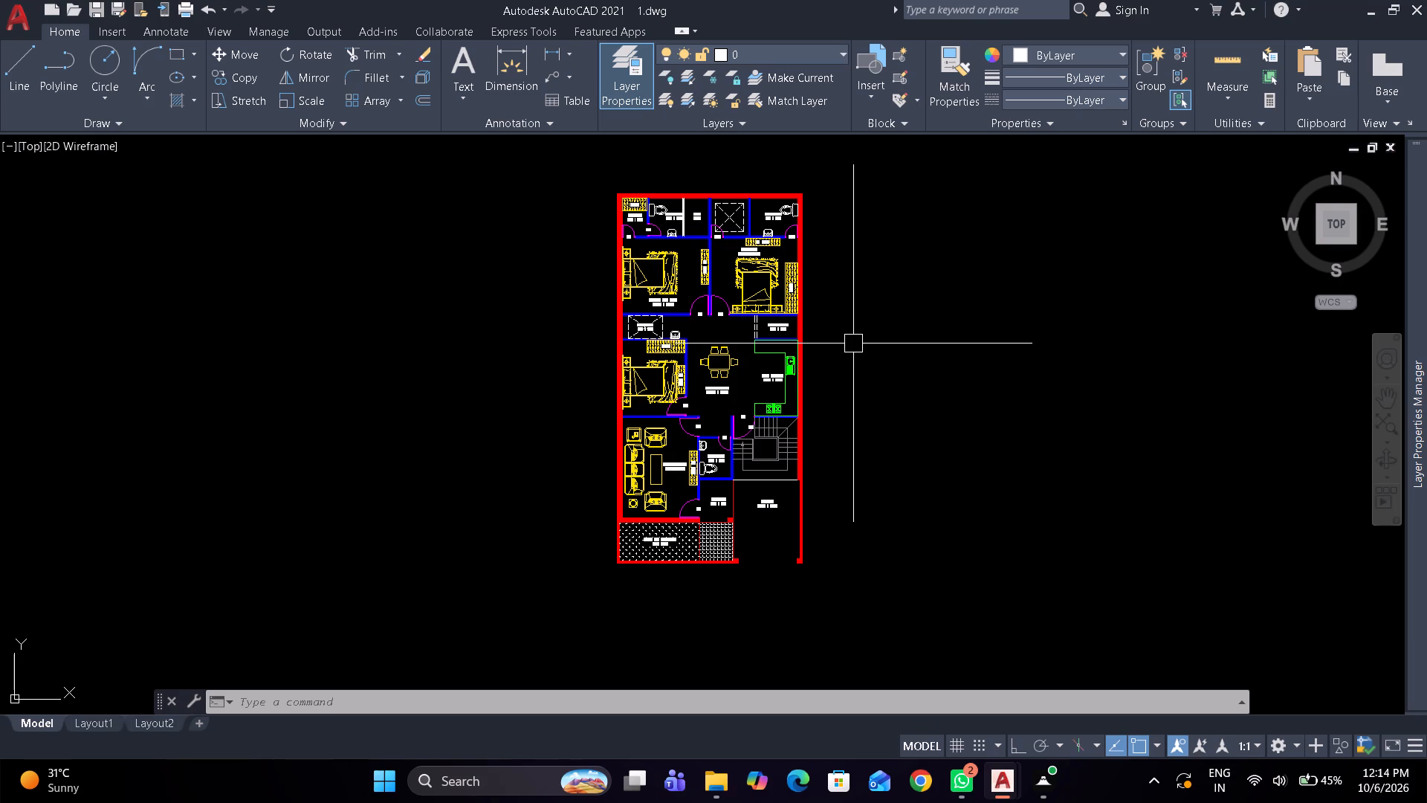
click(818, 58)
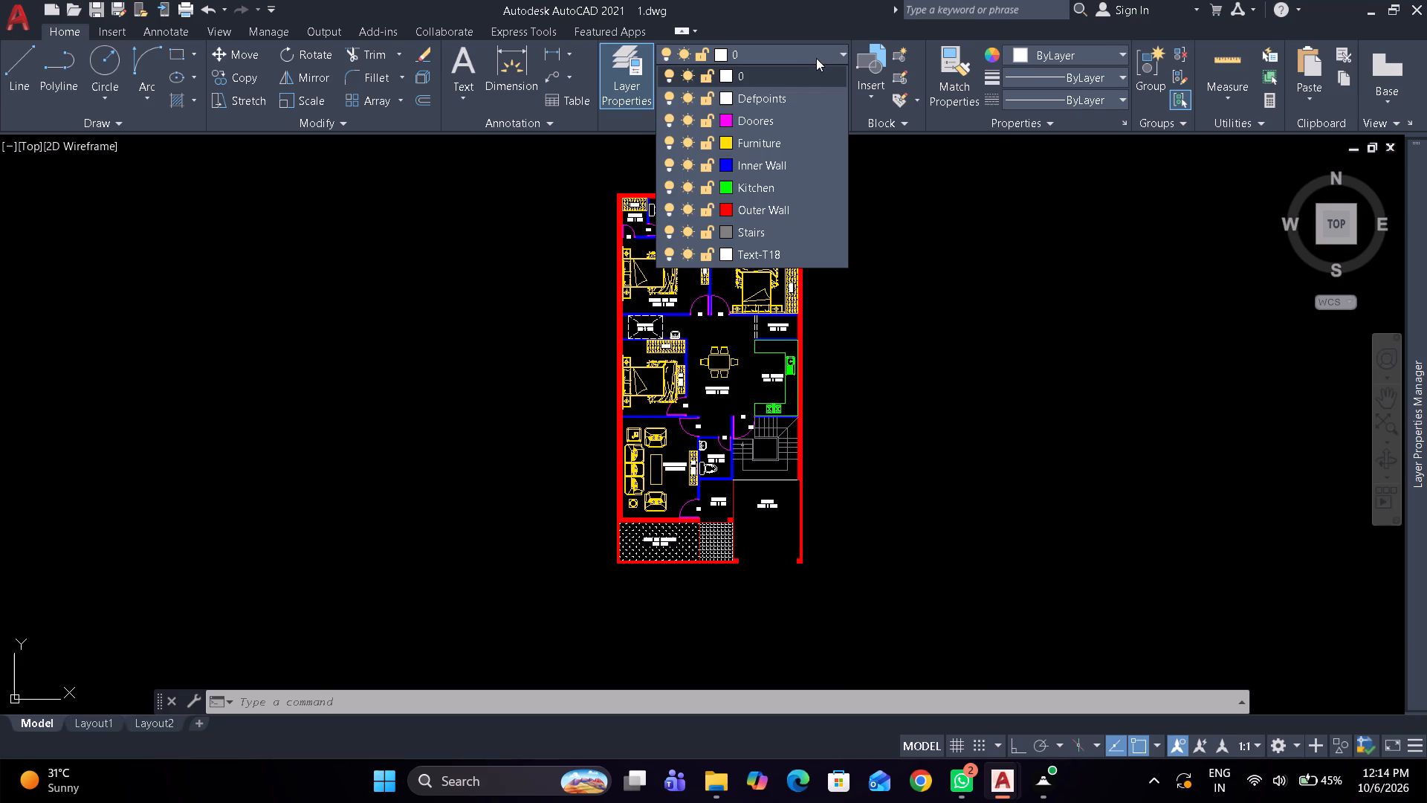
click(794, 79)
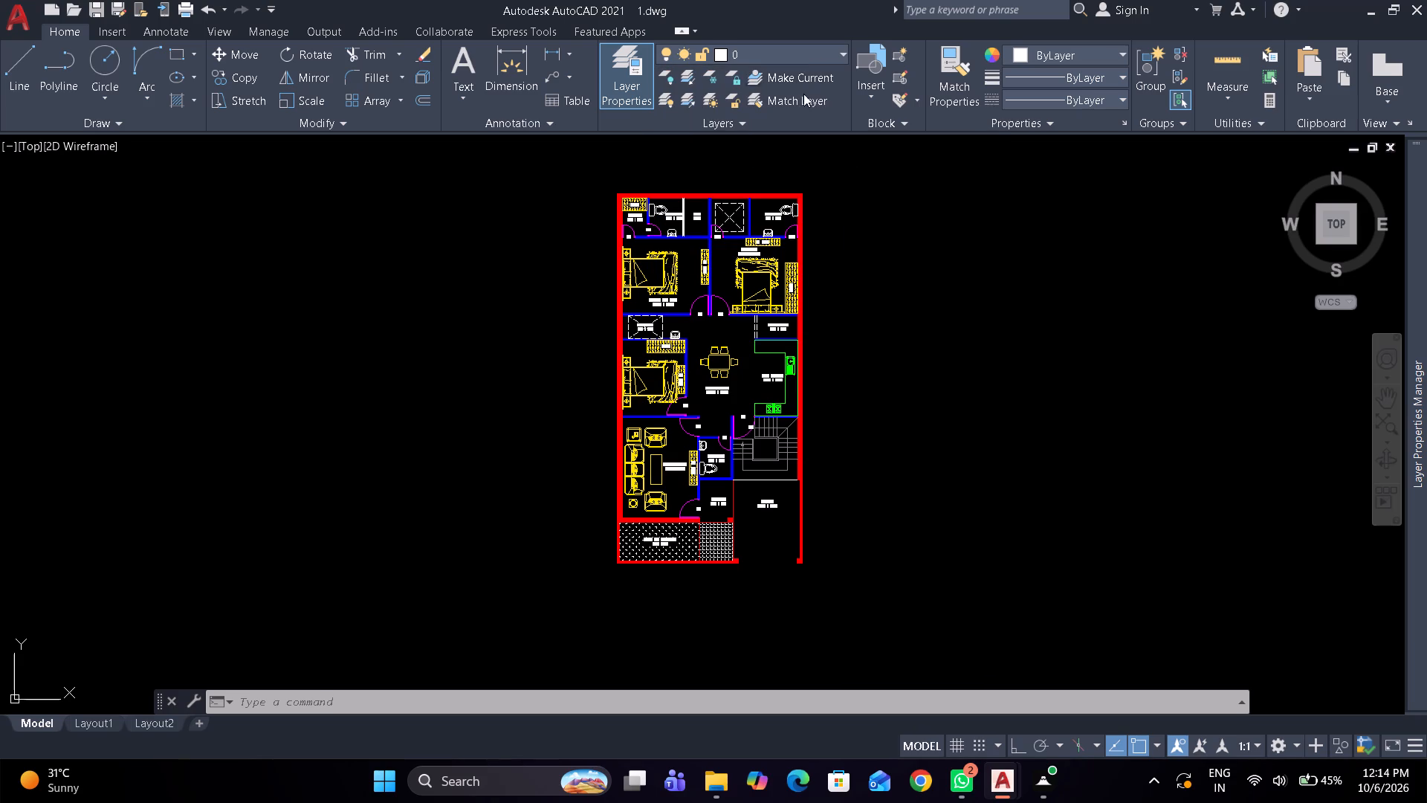
click(803, 53)
click(781, 249)
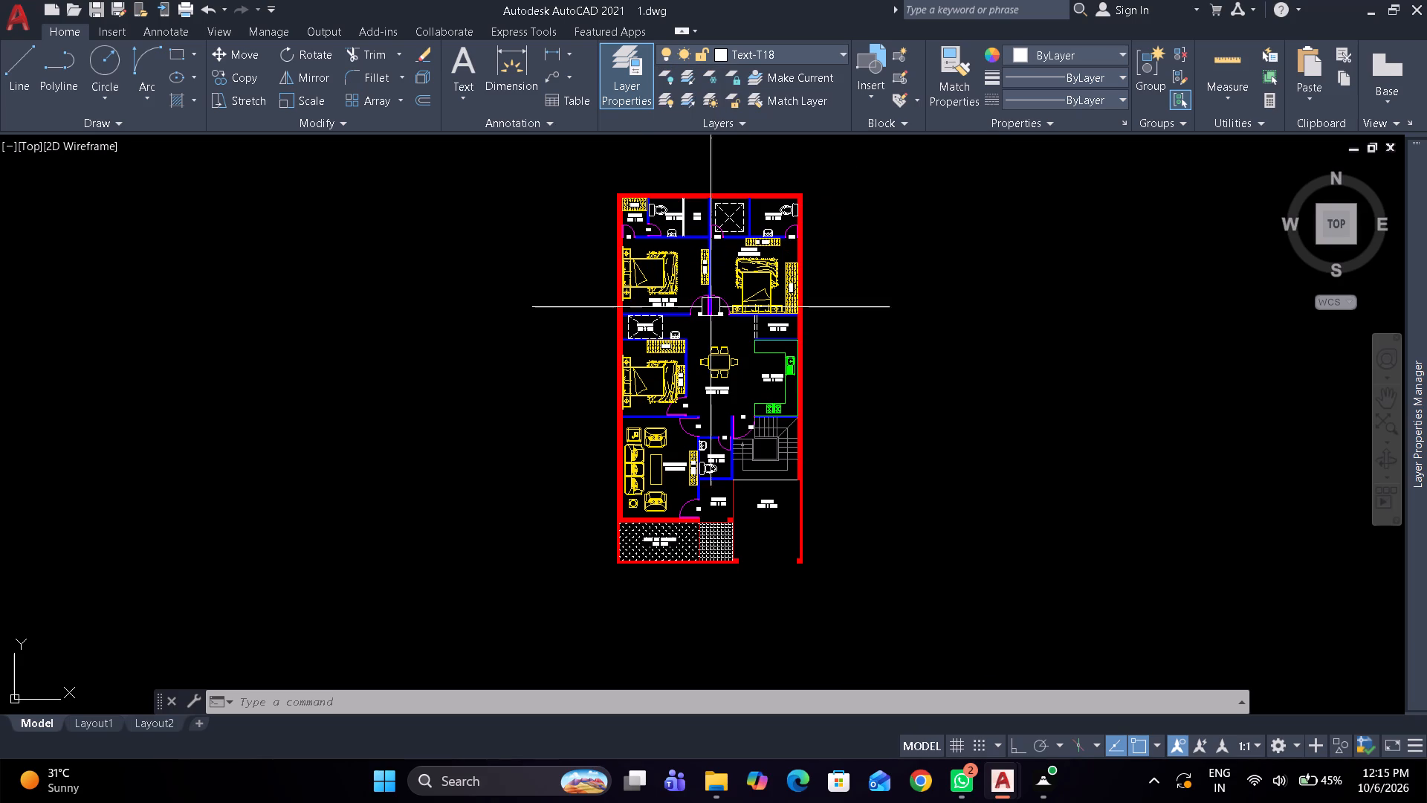
Dimension the plan's full depth along the bedroom-side outer wall, from the front lawn corner to the corner beside the Dressing.
text(dim)
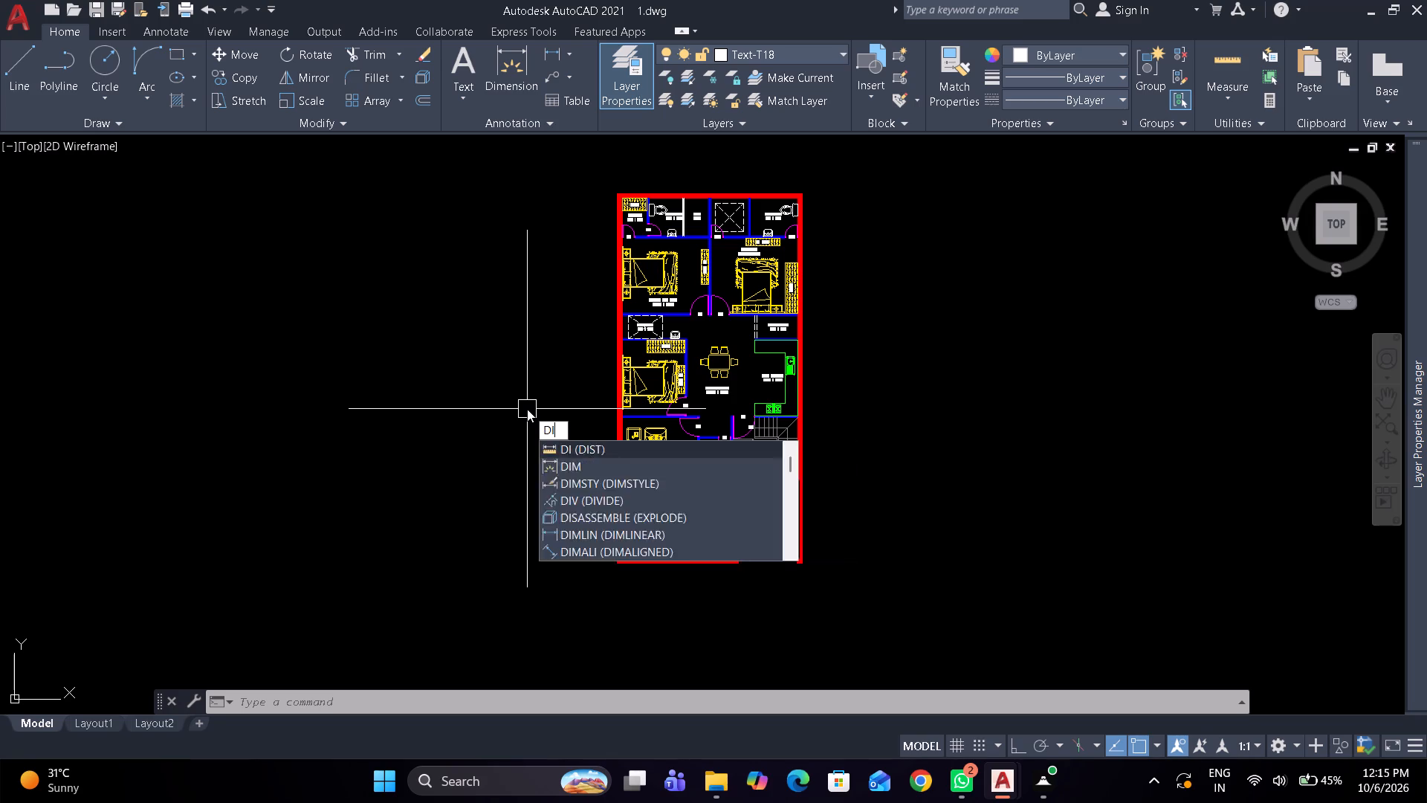
key(space)
scroll(580, 560, up, 3)
drag(673, 580, 649, 580)
scroll(553, 596, down, 3)
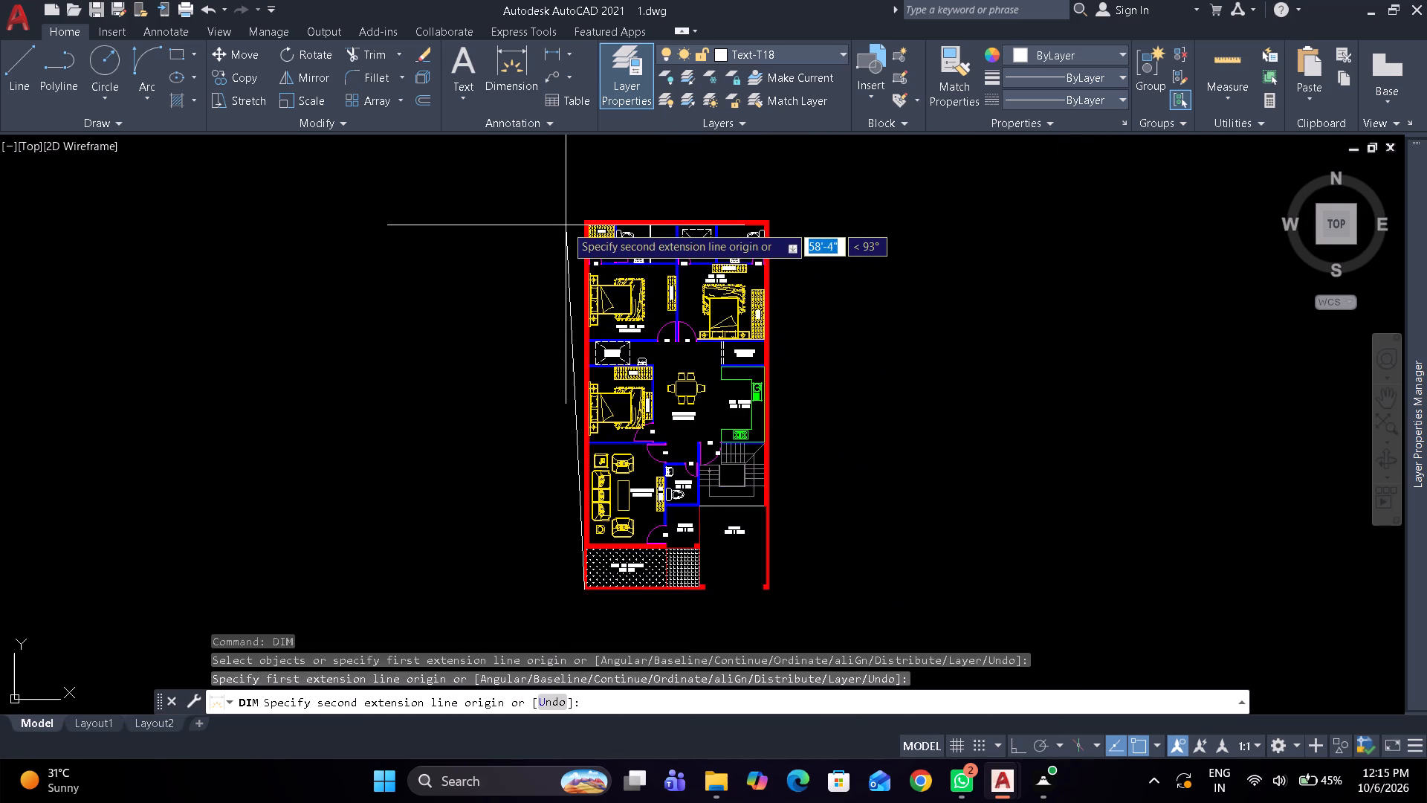
scroll(566, 219, up, 4)
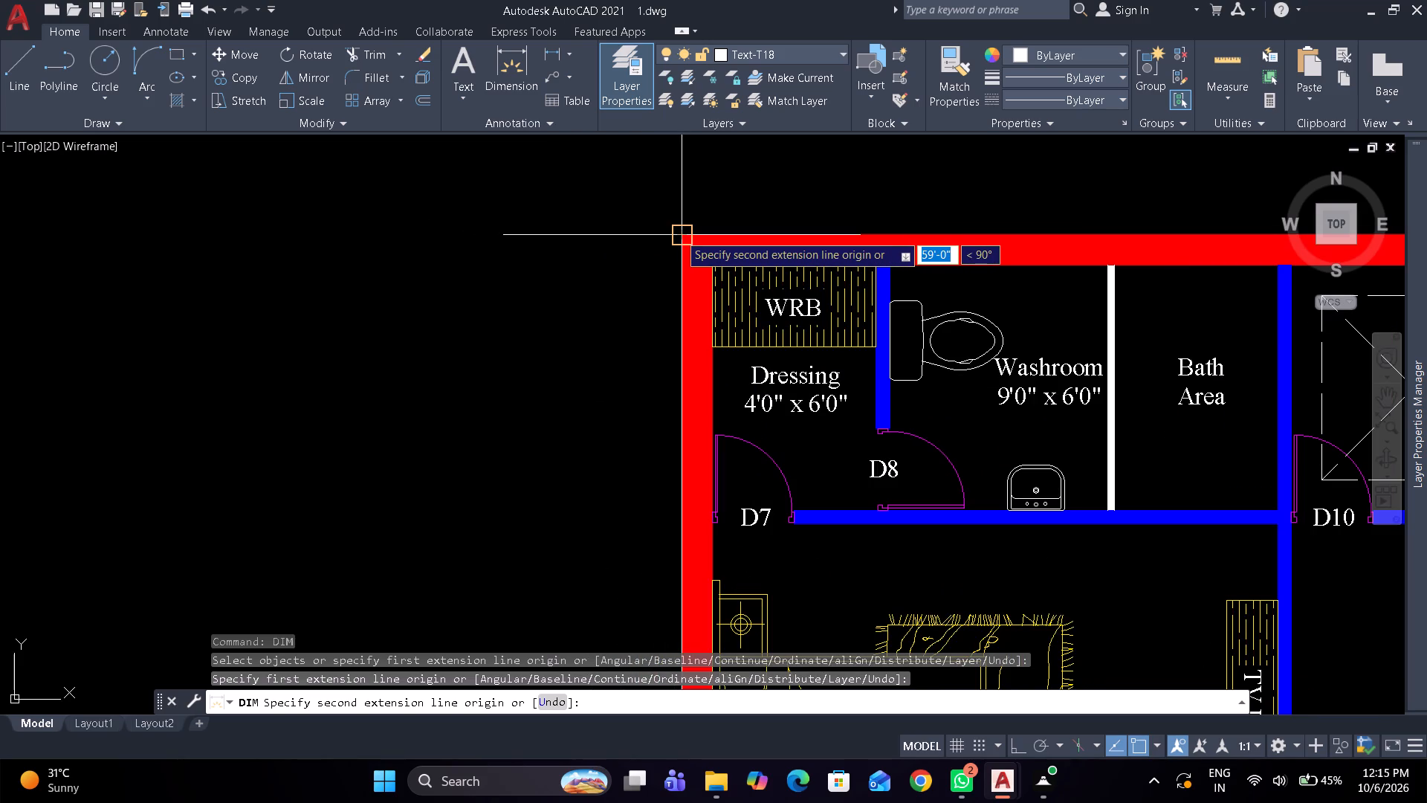
click(679, 233)
scroll(661, 242, down, 4)
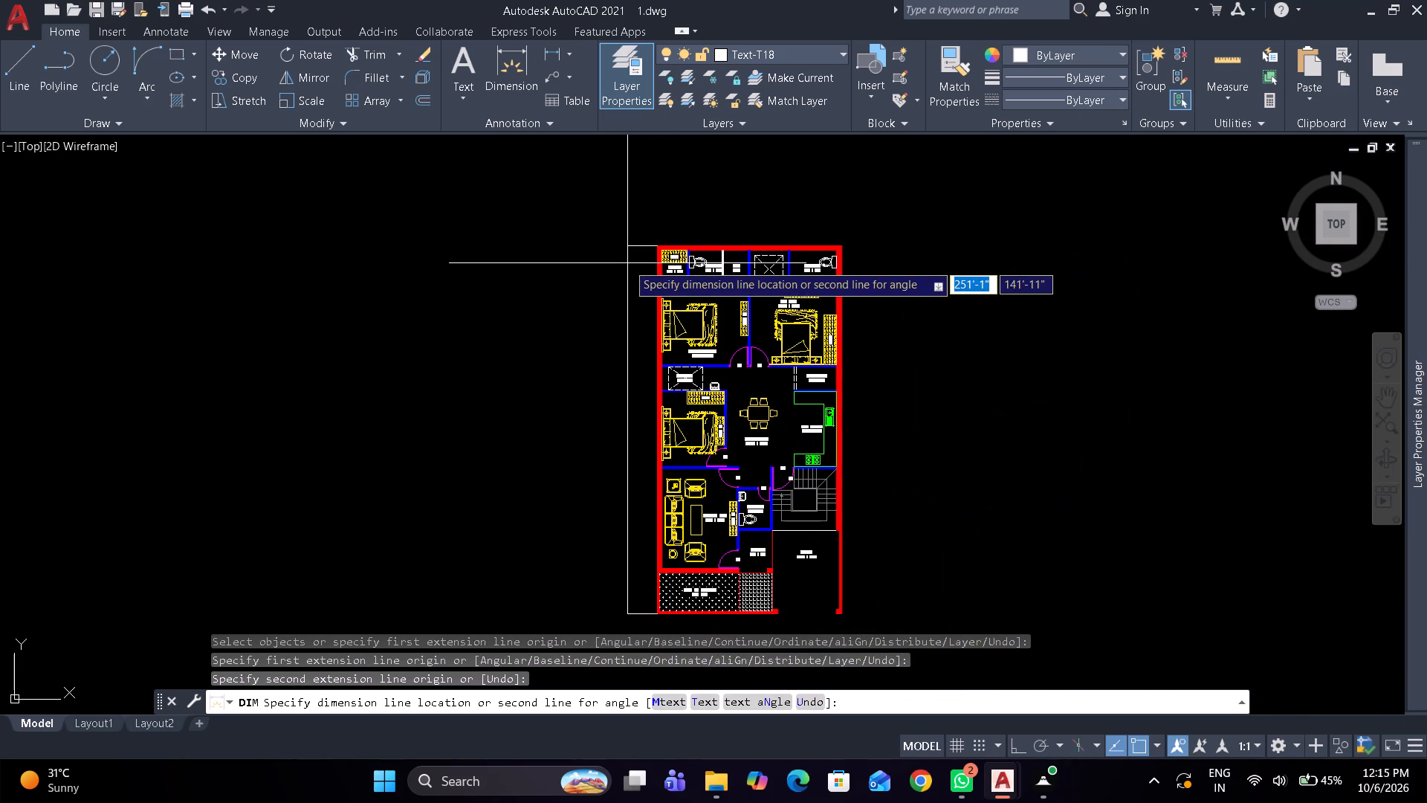
click(627, 263)
key(space)
Modify the Standard dimension style, setting its text height to 1'6".
text(d)
key(space)
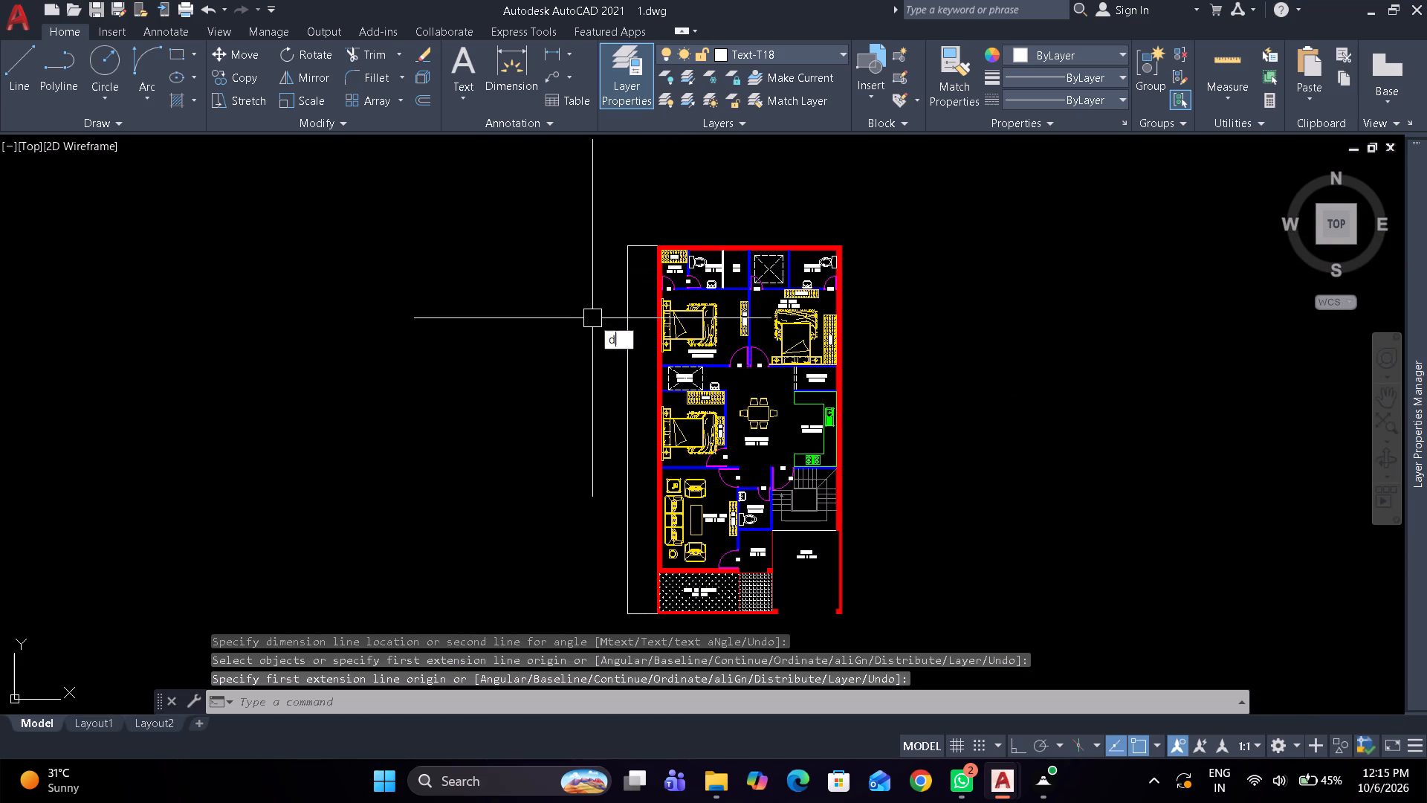
click(896, 352)
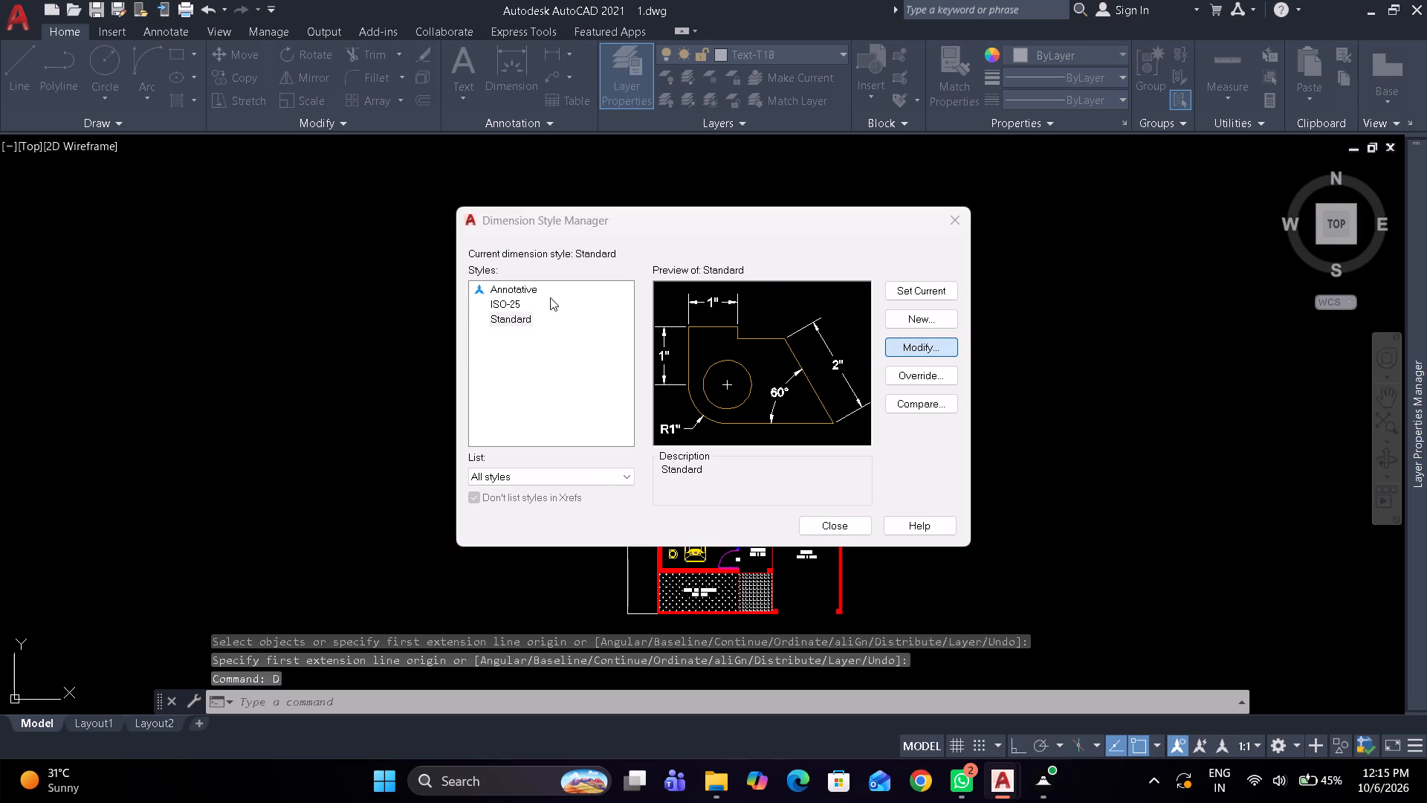
click(899, 352)
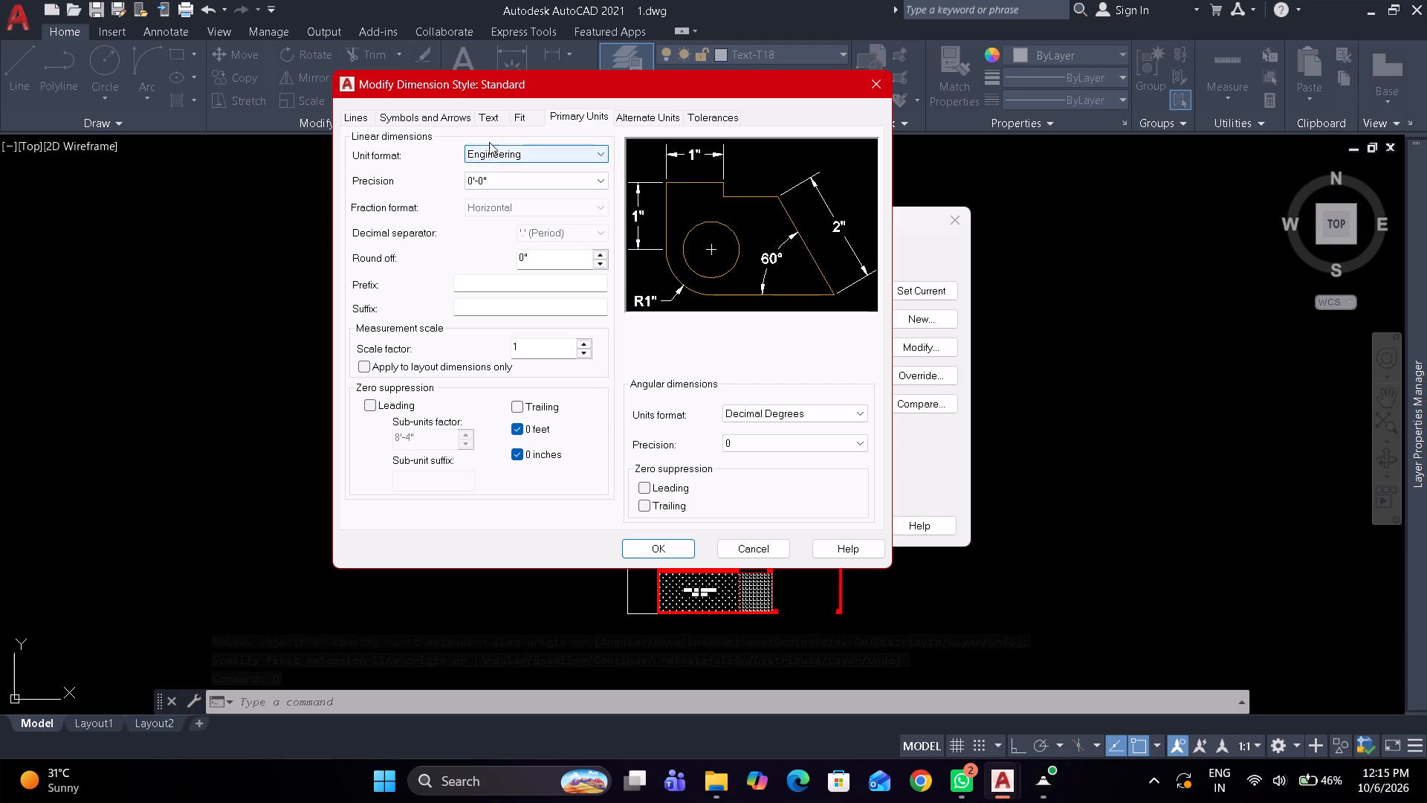
click(491, 123)
double_click(582, 249)
drag(580, 248, 526, 251)
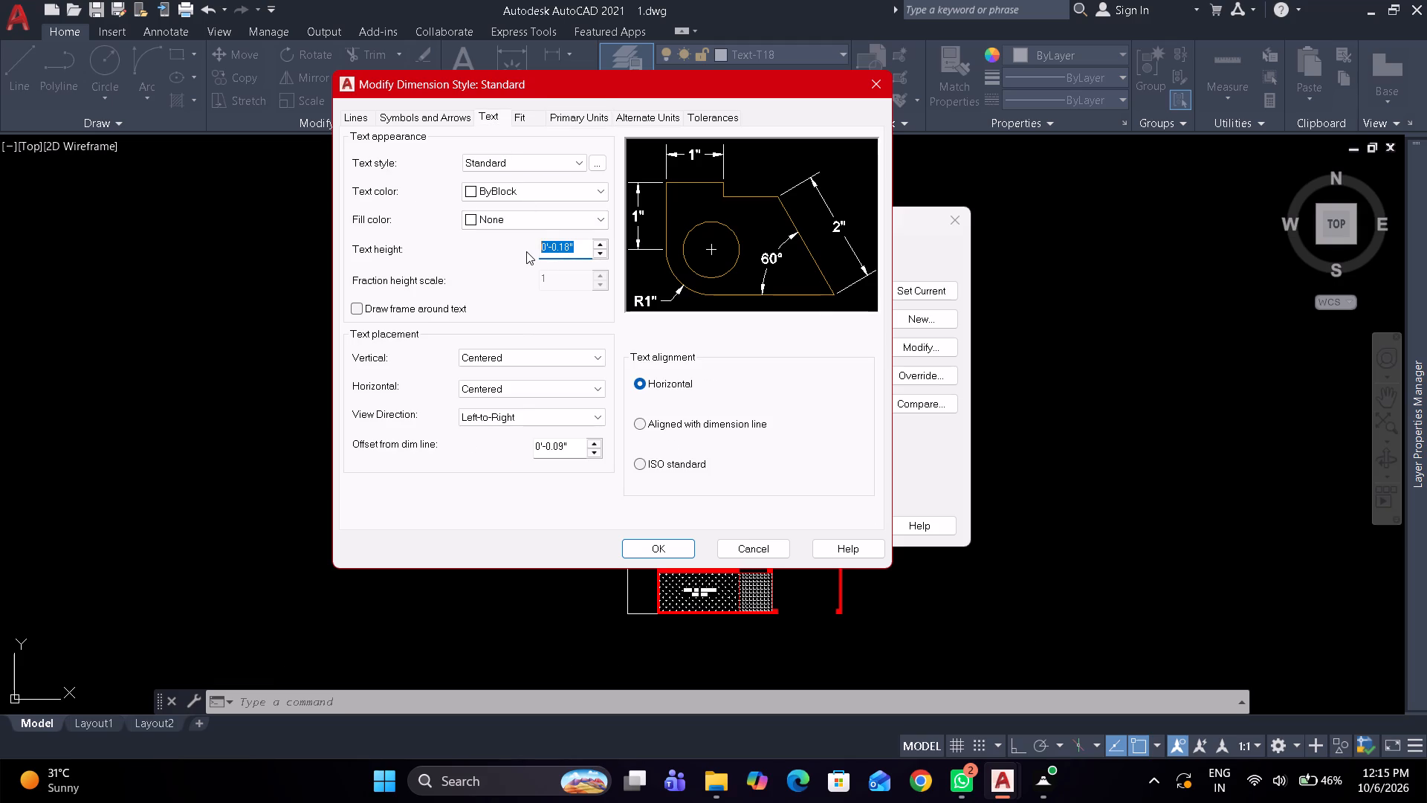
key(1)
text('6)
key(shift+quotedbl)
key(Return)
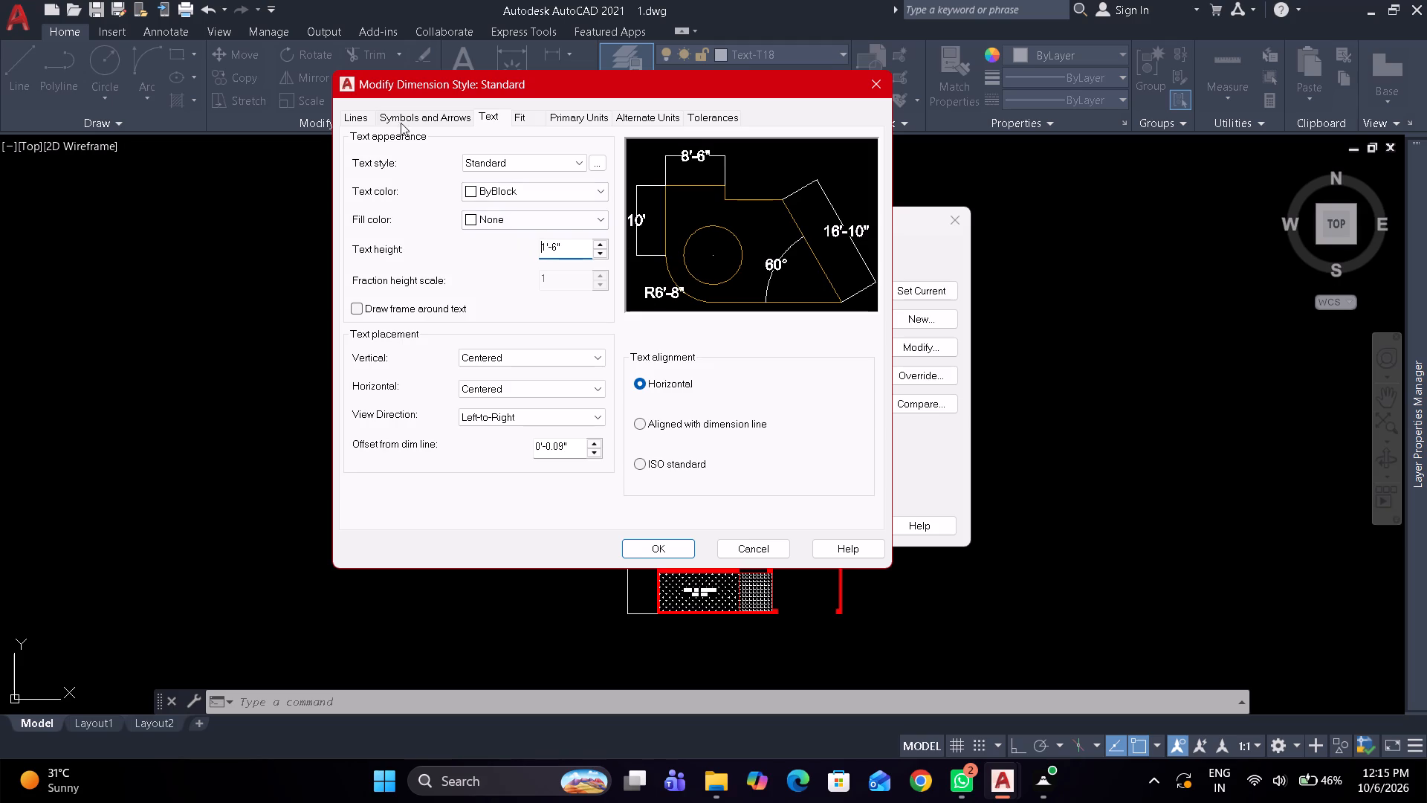
Set the Standard dimension style's arrow size to 1' and apply the style changes.
click(422, 114)
drag(402, 298, 335, 305)
text(1')
key(Return)
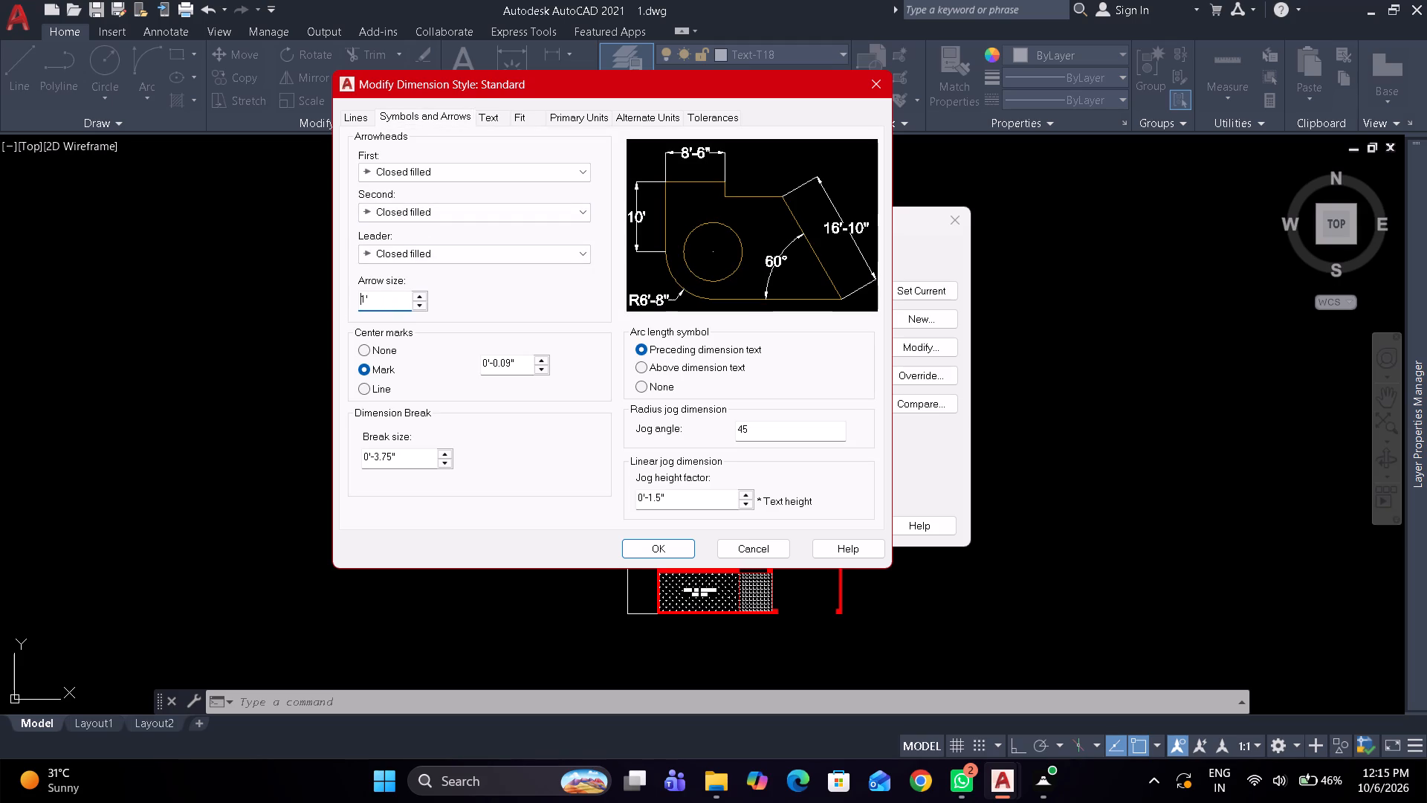
click(689, 555)
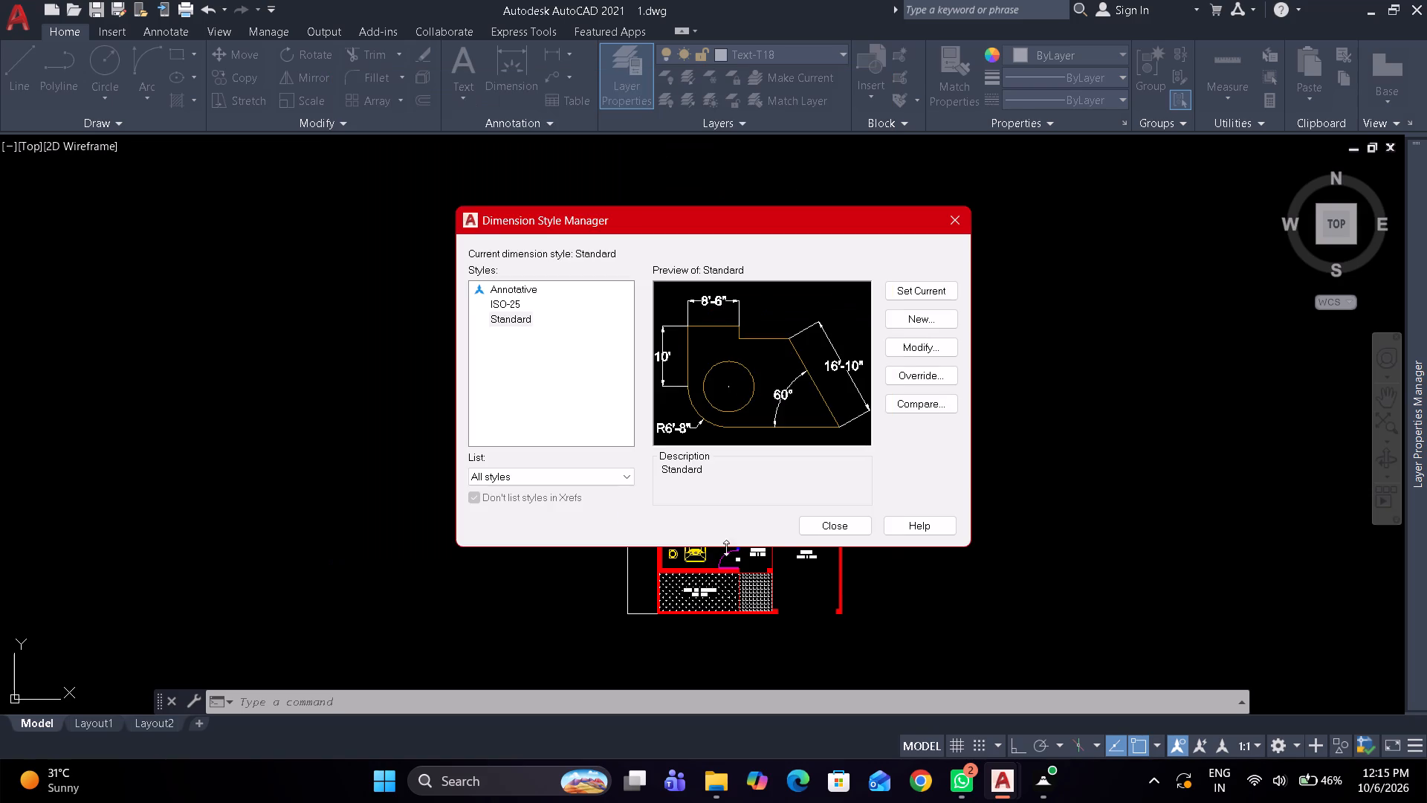
click(842, 531)
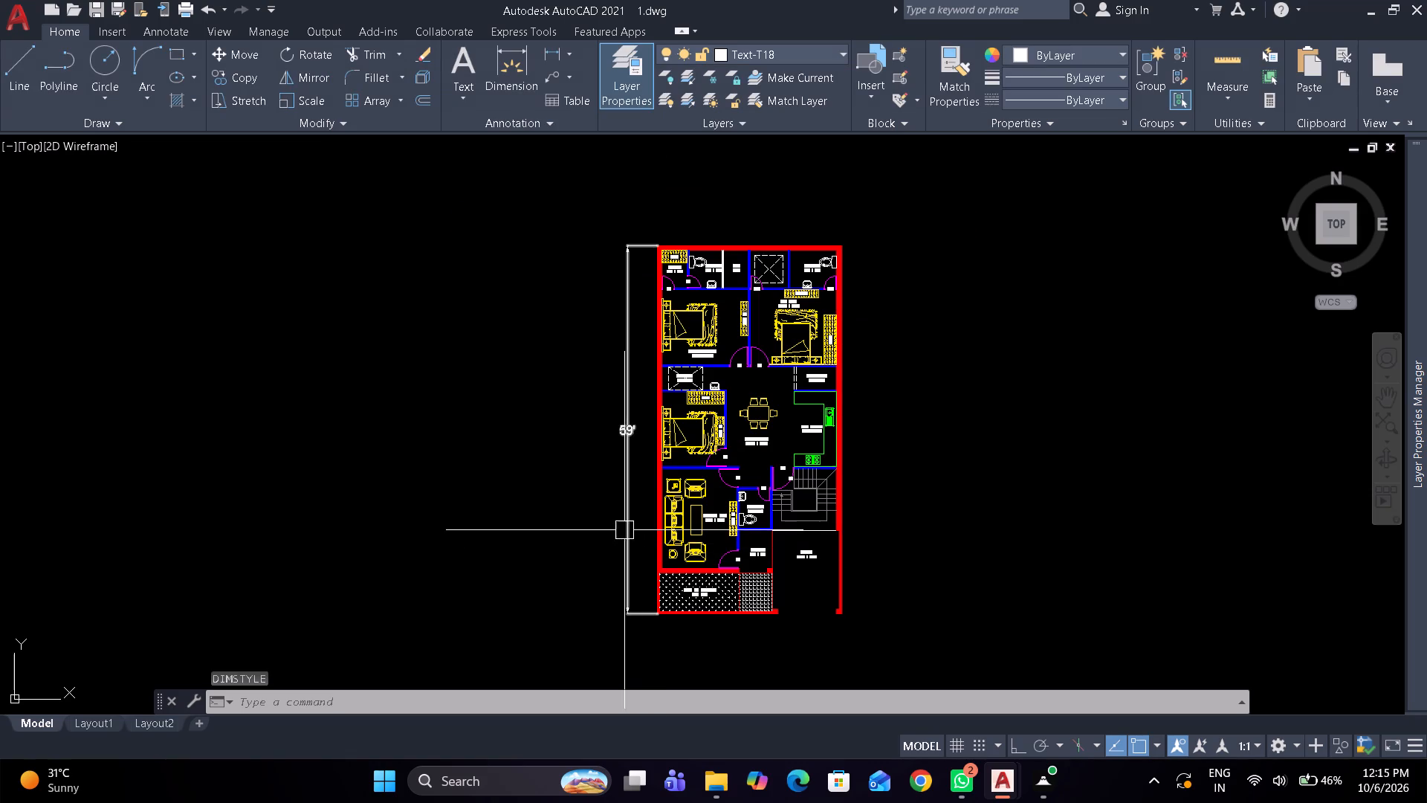
Stretch the overall depth dimension line toward the outer wall, to about half its distance from the wall.
click(624, 452)
scroll(622, 659, up, 3)
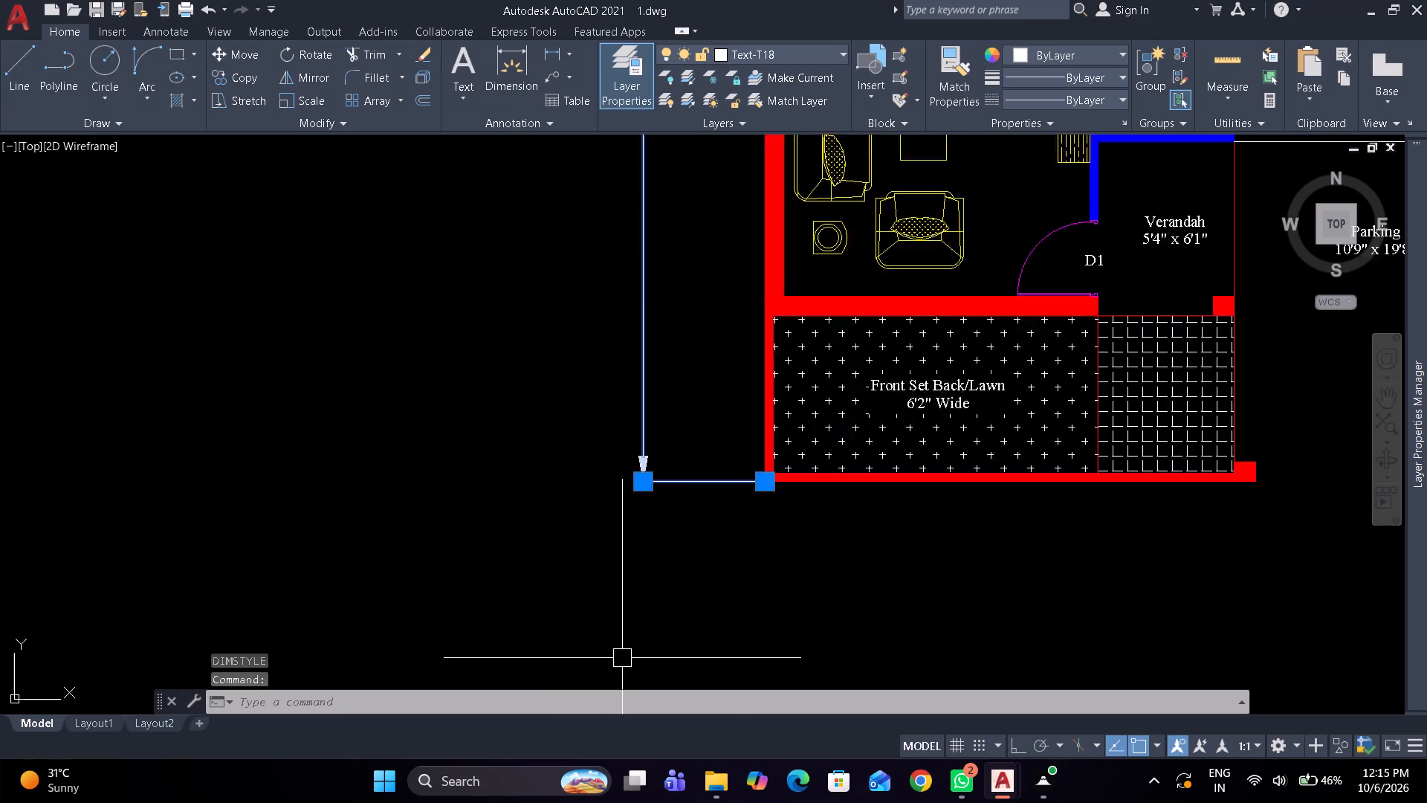
scroll(622, 656, up, 1)
scroll(630, 507, down, 4)
click(633, 487)
scroll(636, 488, up, 5)
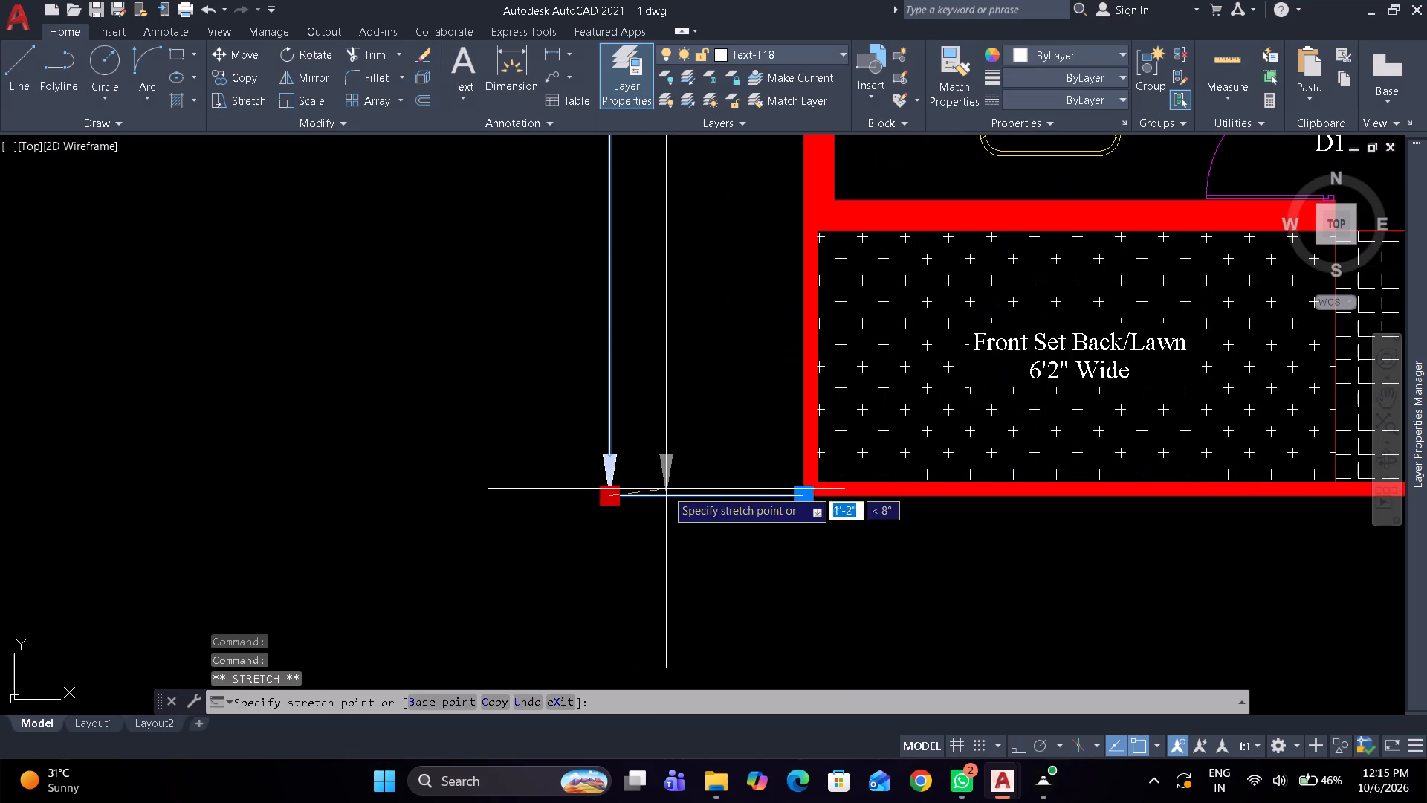
click(709, 501)
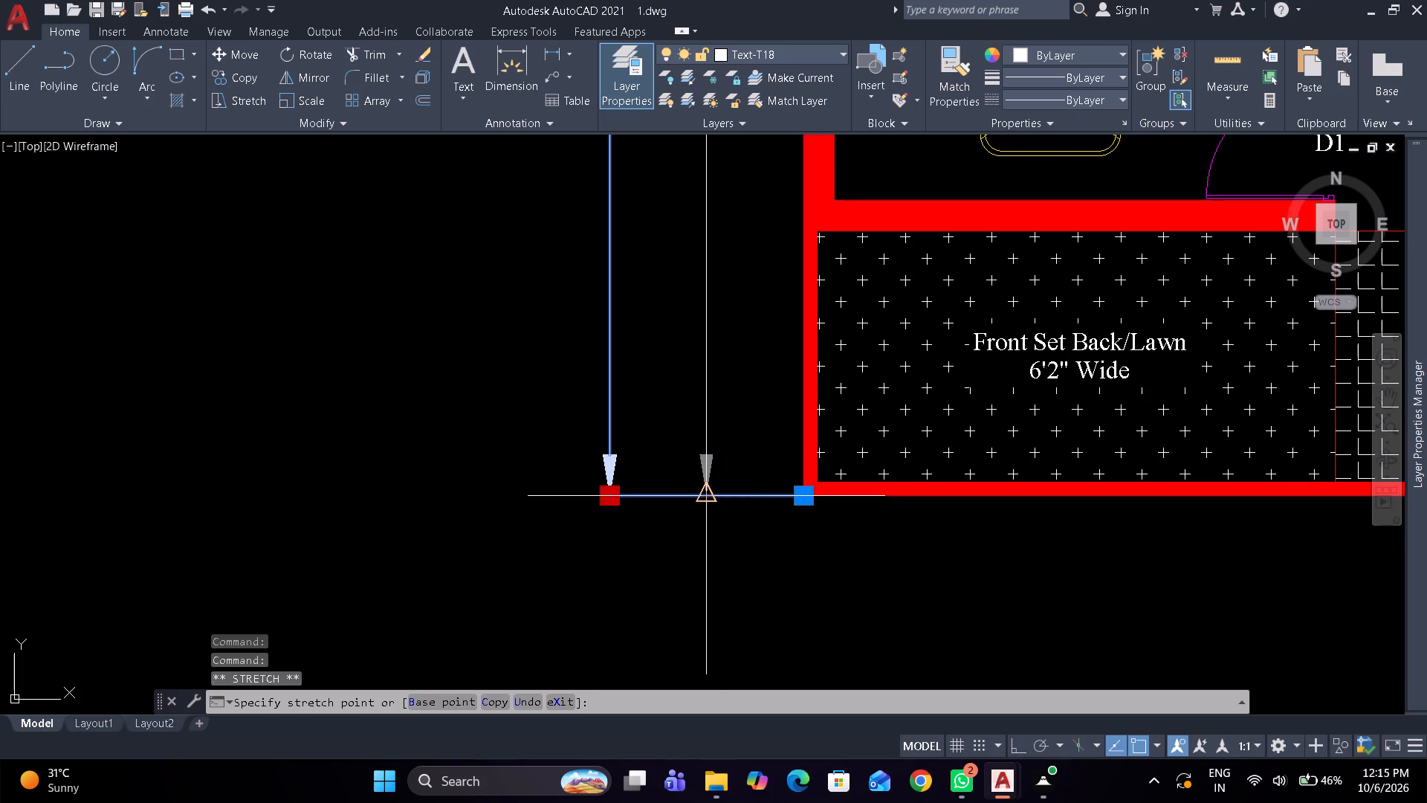
scroll(667, 558, down, 5)
key(Escape)
Dimension the plan's full width from the rear outer wall line above the Dressing and Washroom, placing it just outside the wall.
middle_drag(735, 229, 723, 279)
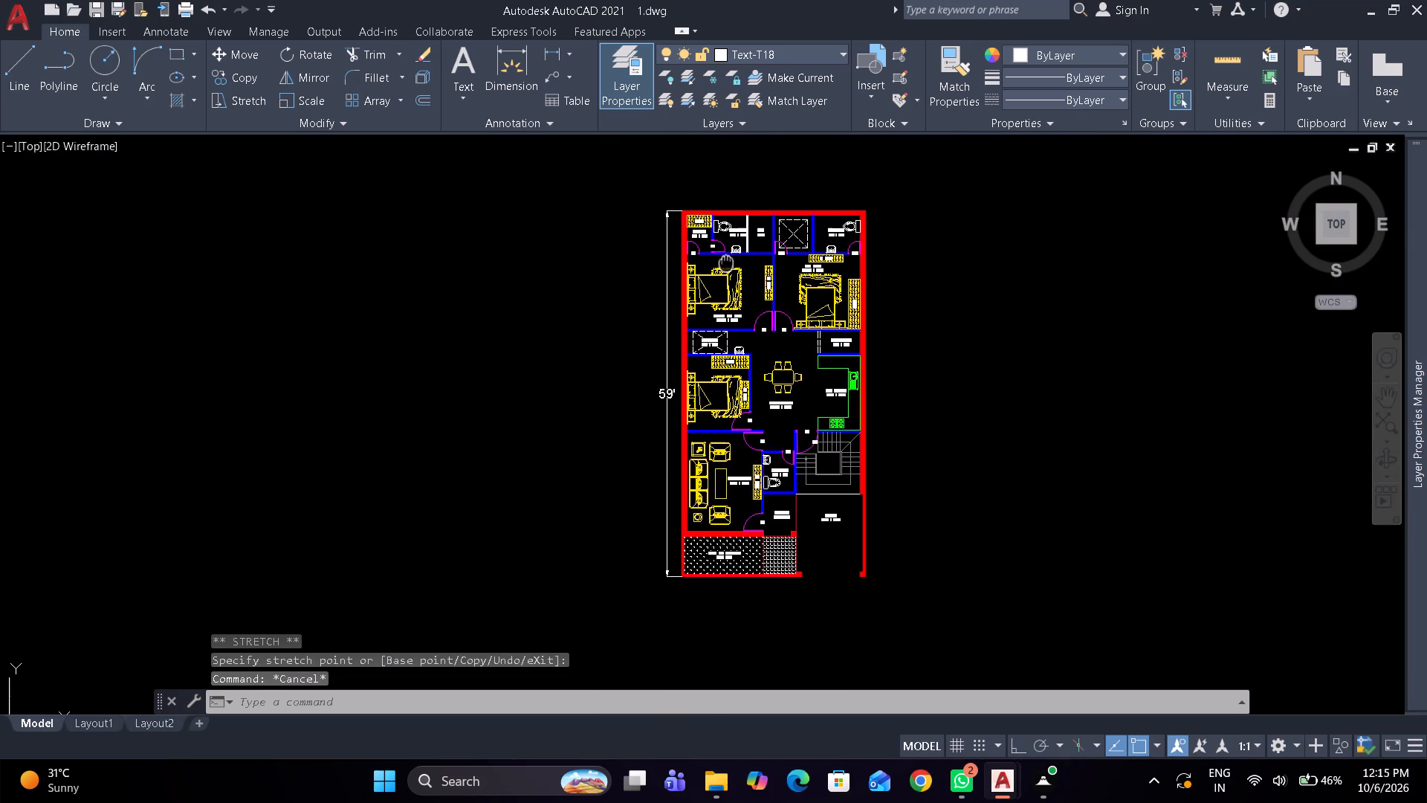
middle_drag(723, 279, 711, 339)
key(d)
key(i)
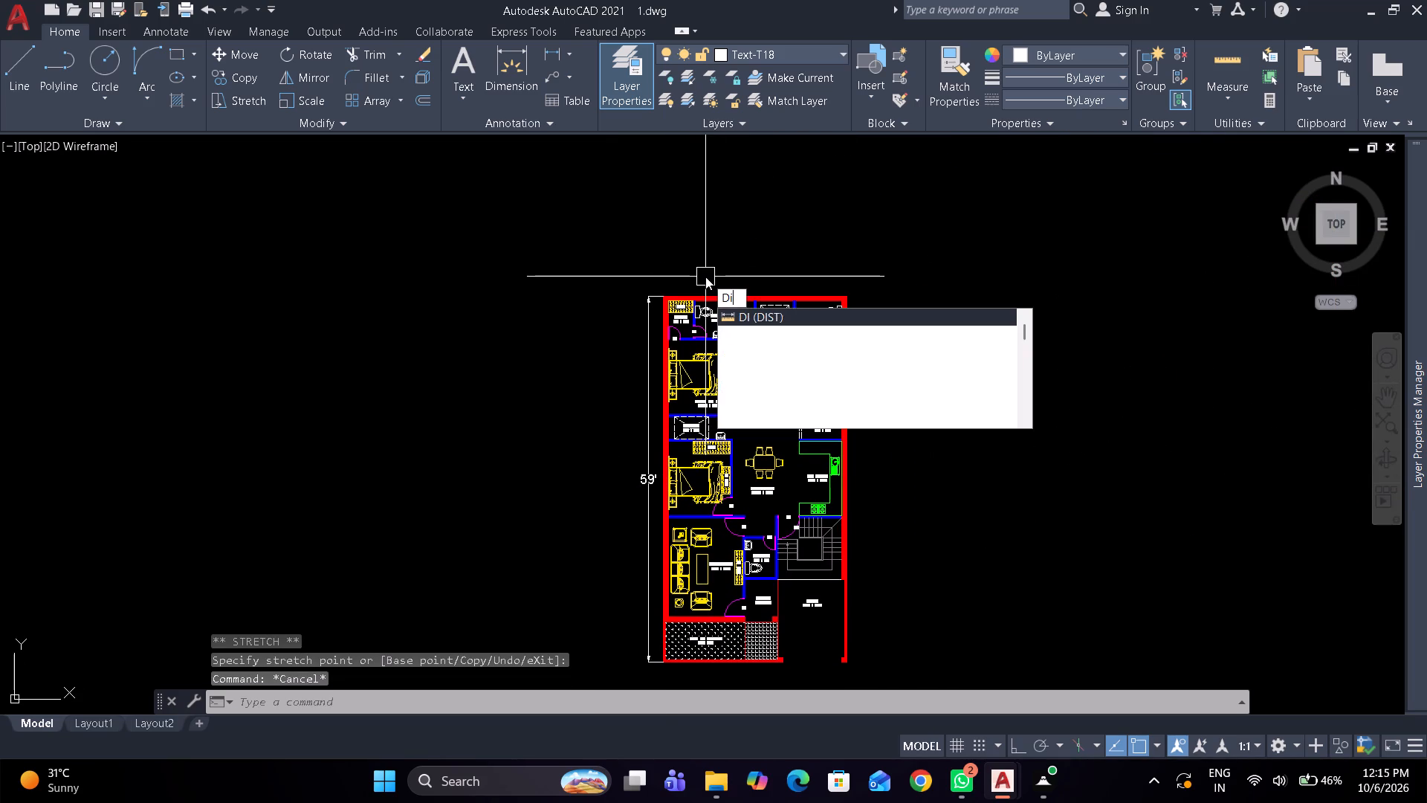
text(m)
key(space)
scroll(705, 277, up, 4)
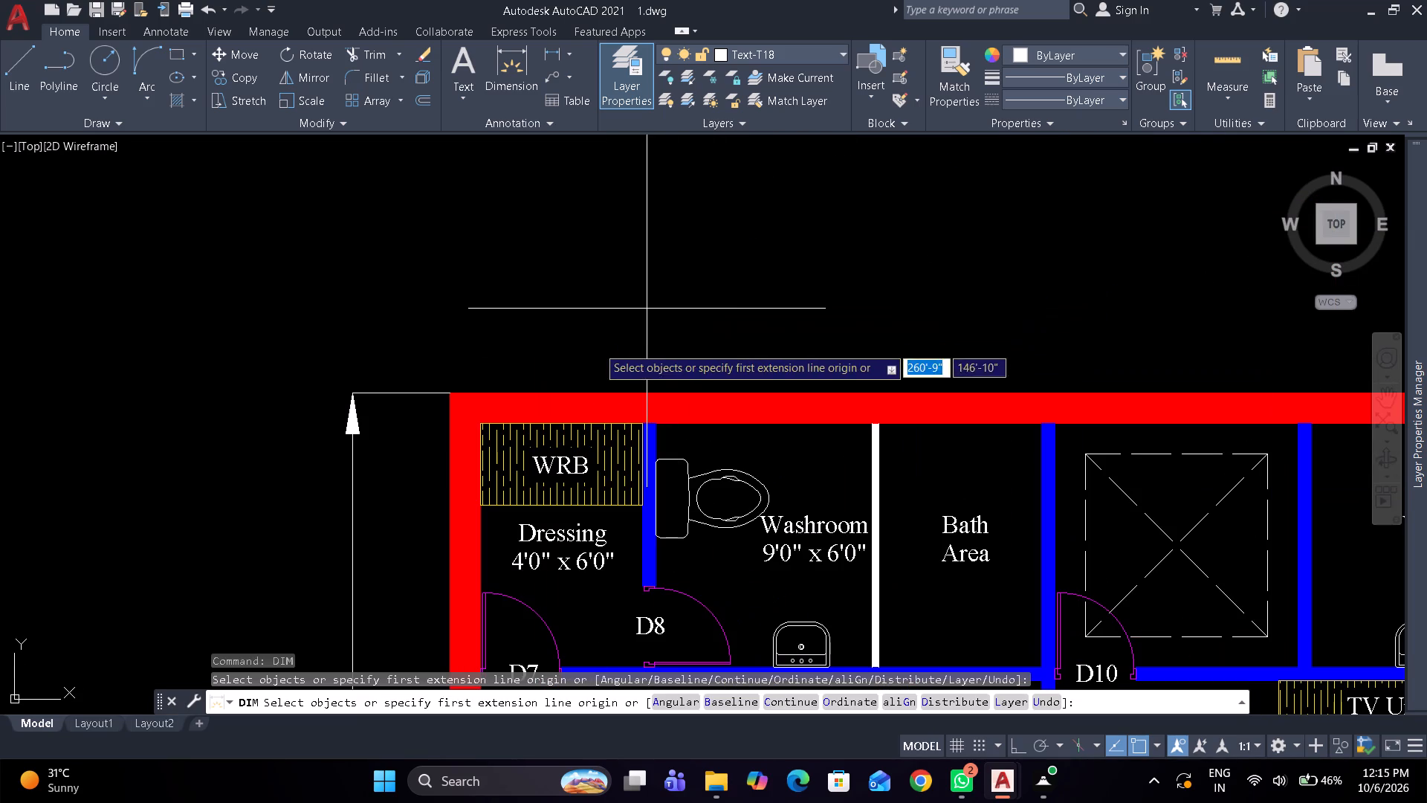
click(583, 391)
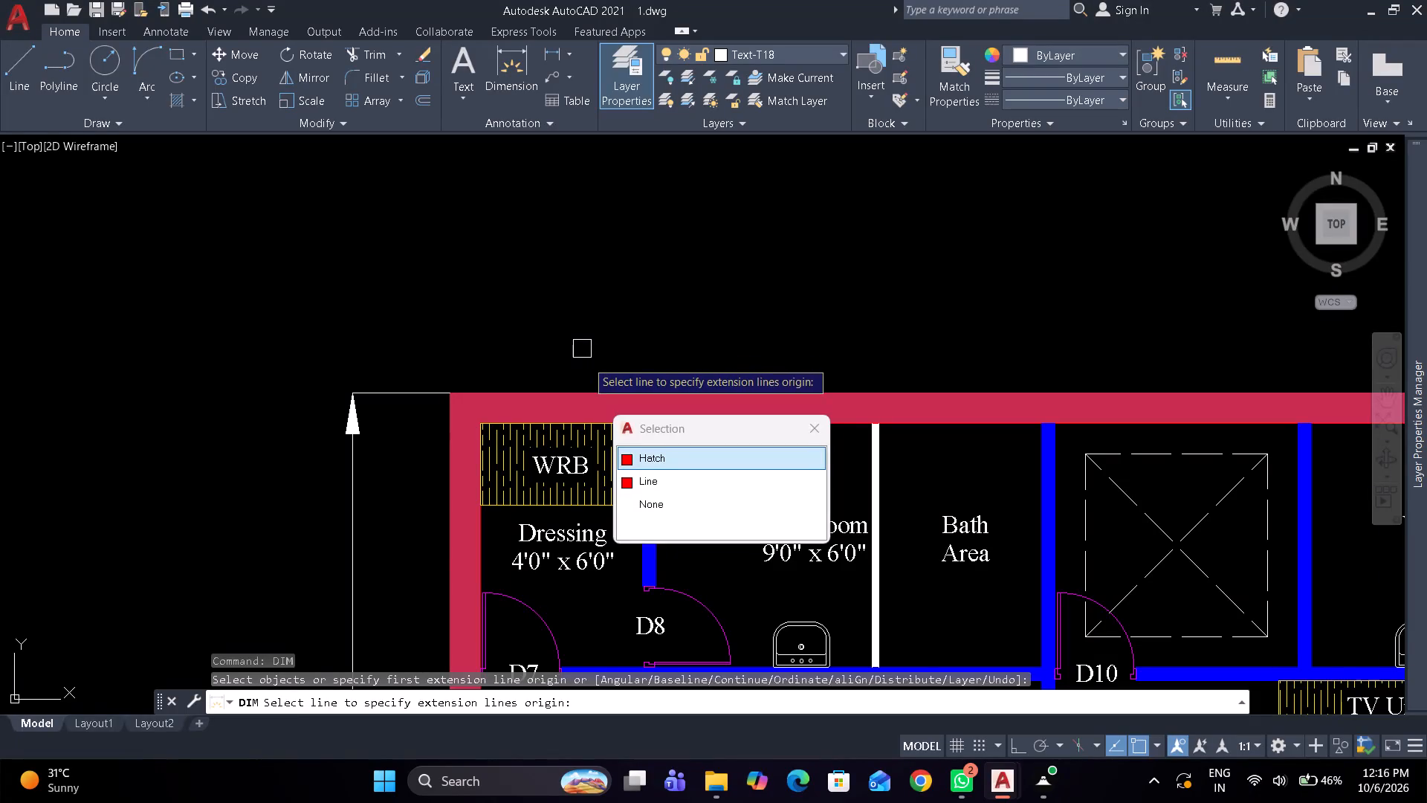
click(659, 476)
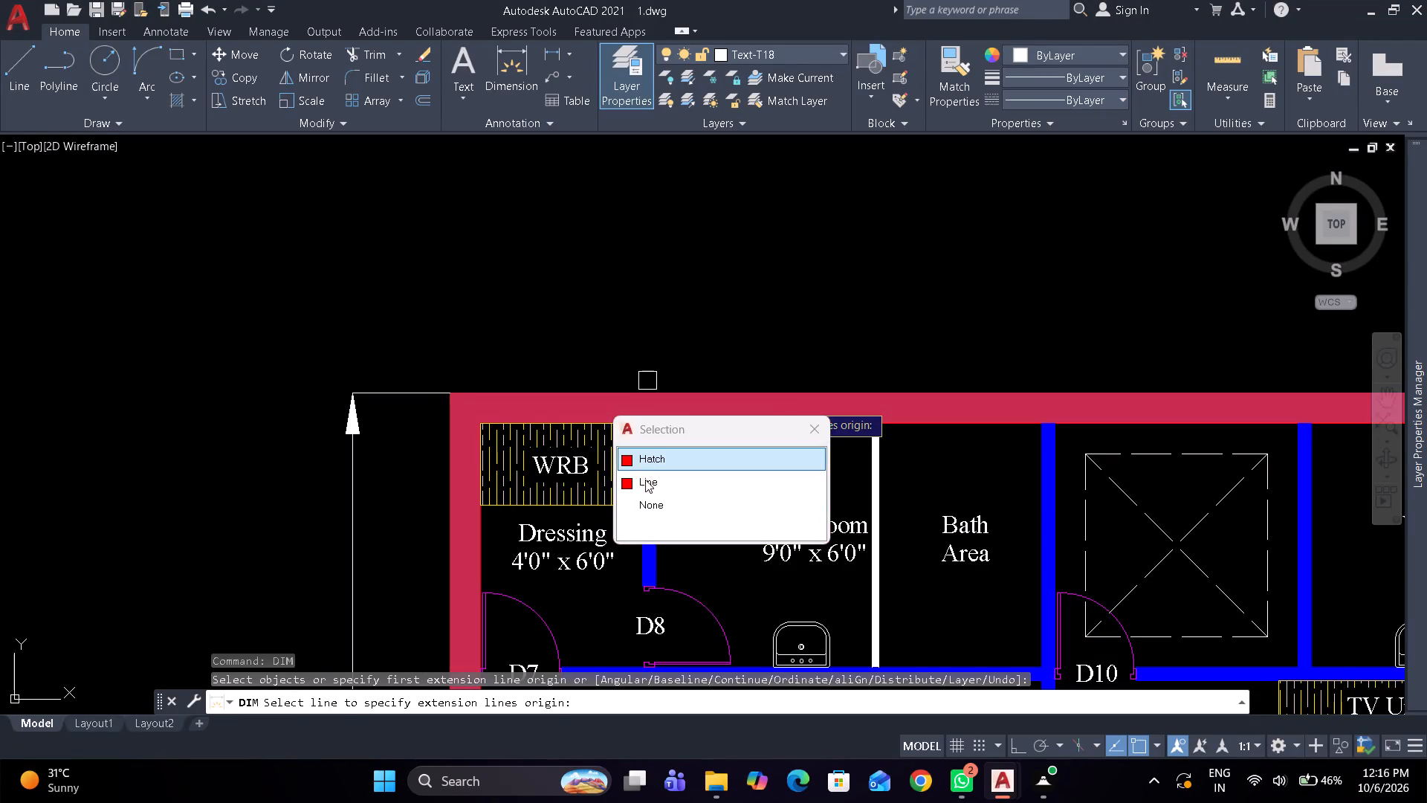
click(647, 483)
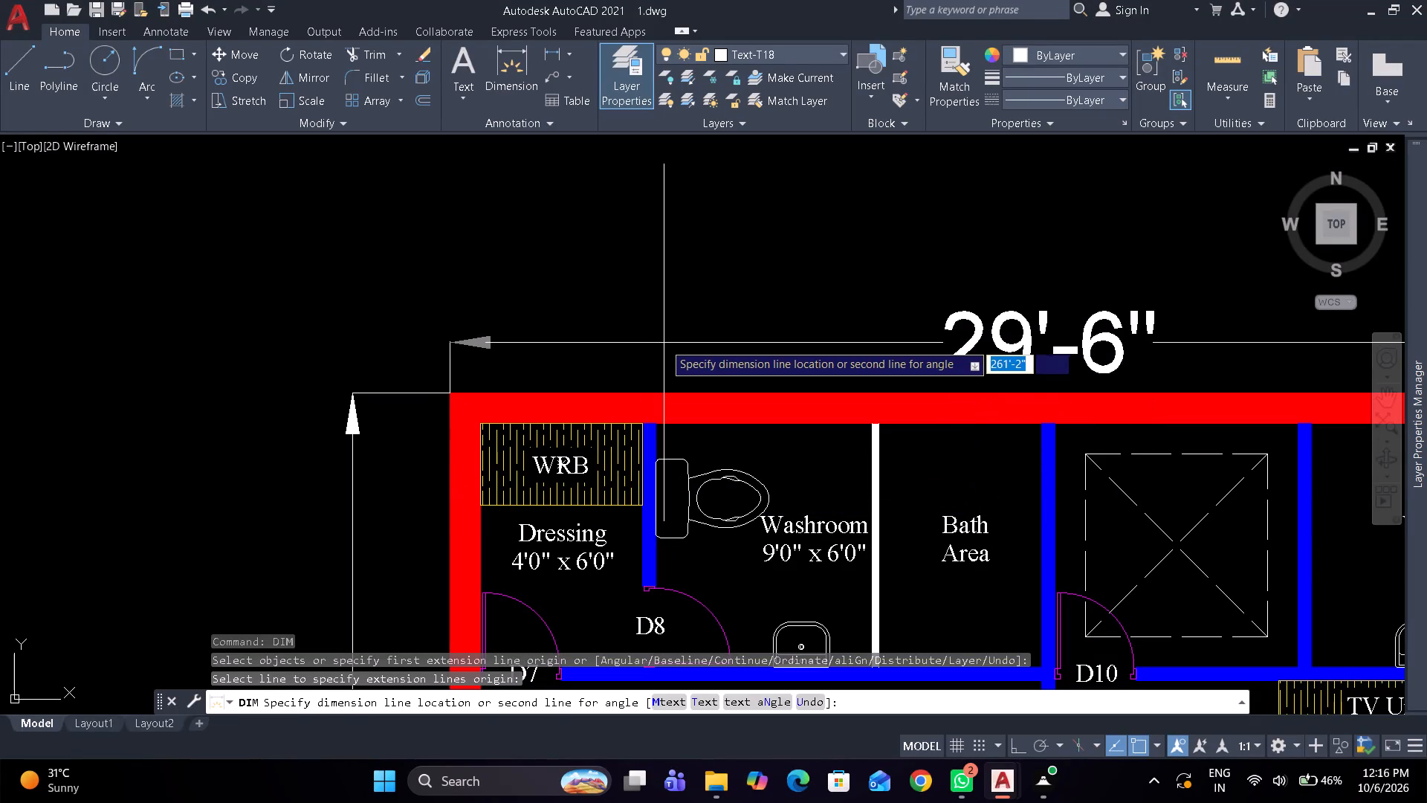
click(664, 326)
Dimension the front gate opening at the Parking, between the two outer wall posts, placing the dimension just outside the plot.
scroll(674, 233, down, 3)
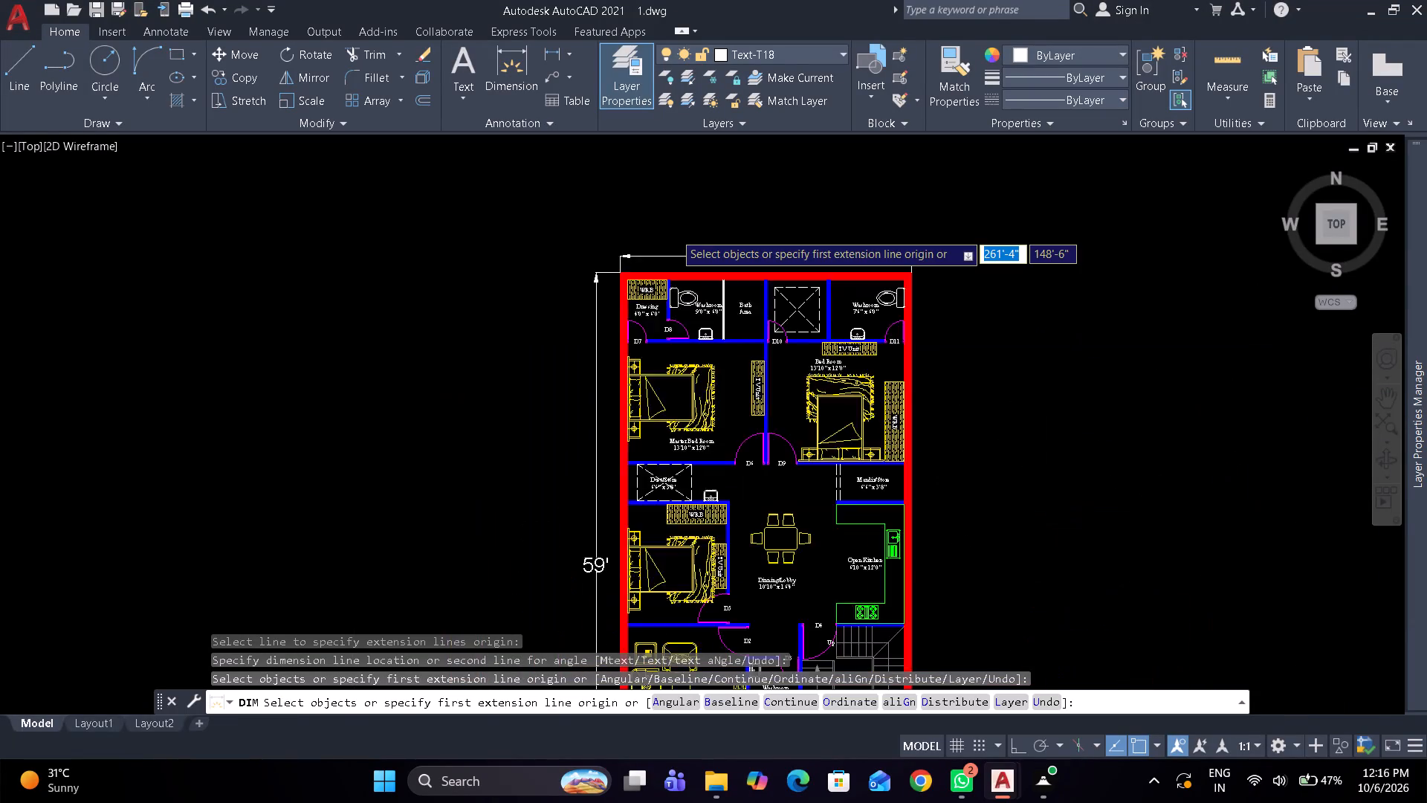
scroll(674, 233, down, 2)
scroll(719, 495, up, 1)
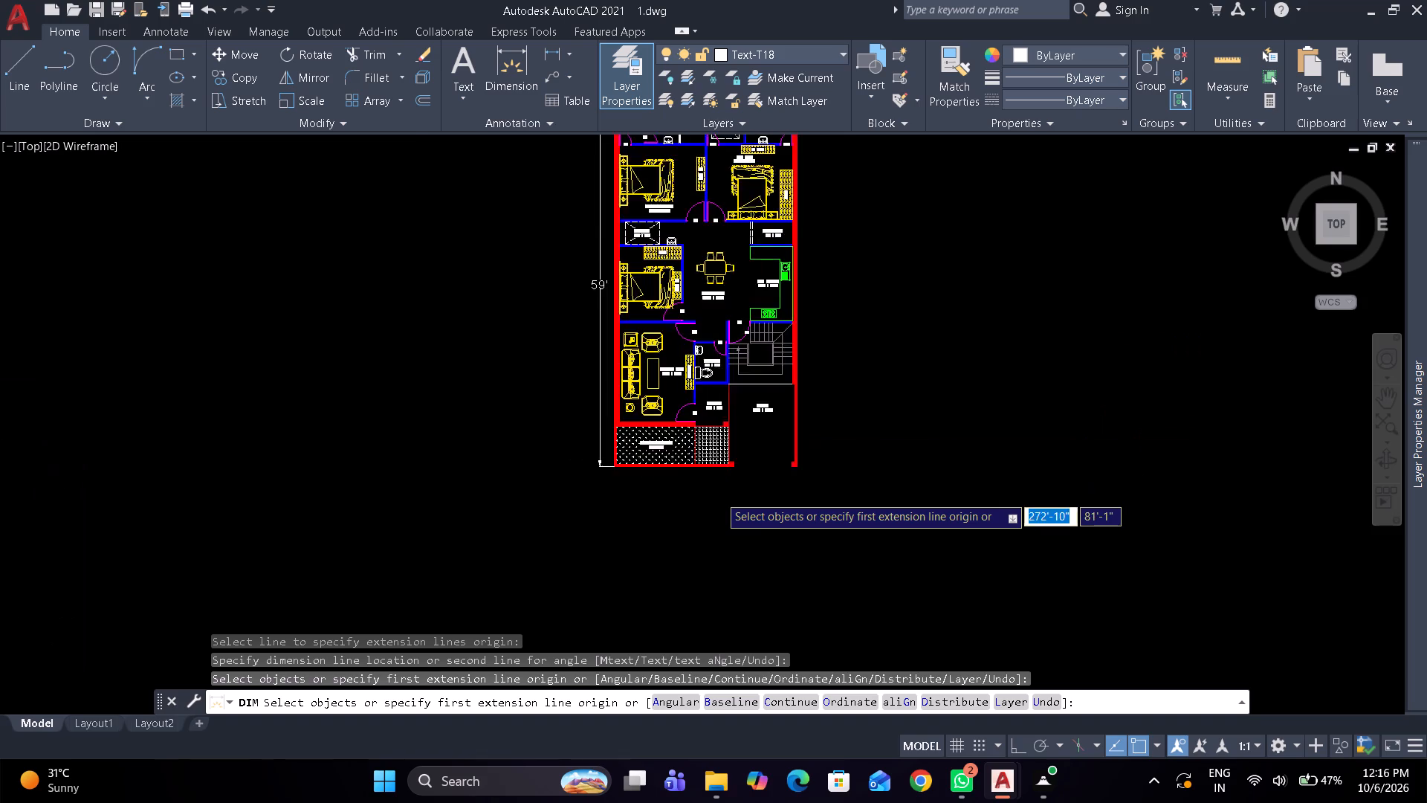
scroll(719, 495, up, 2)
scroll(785, 442, up, 2)
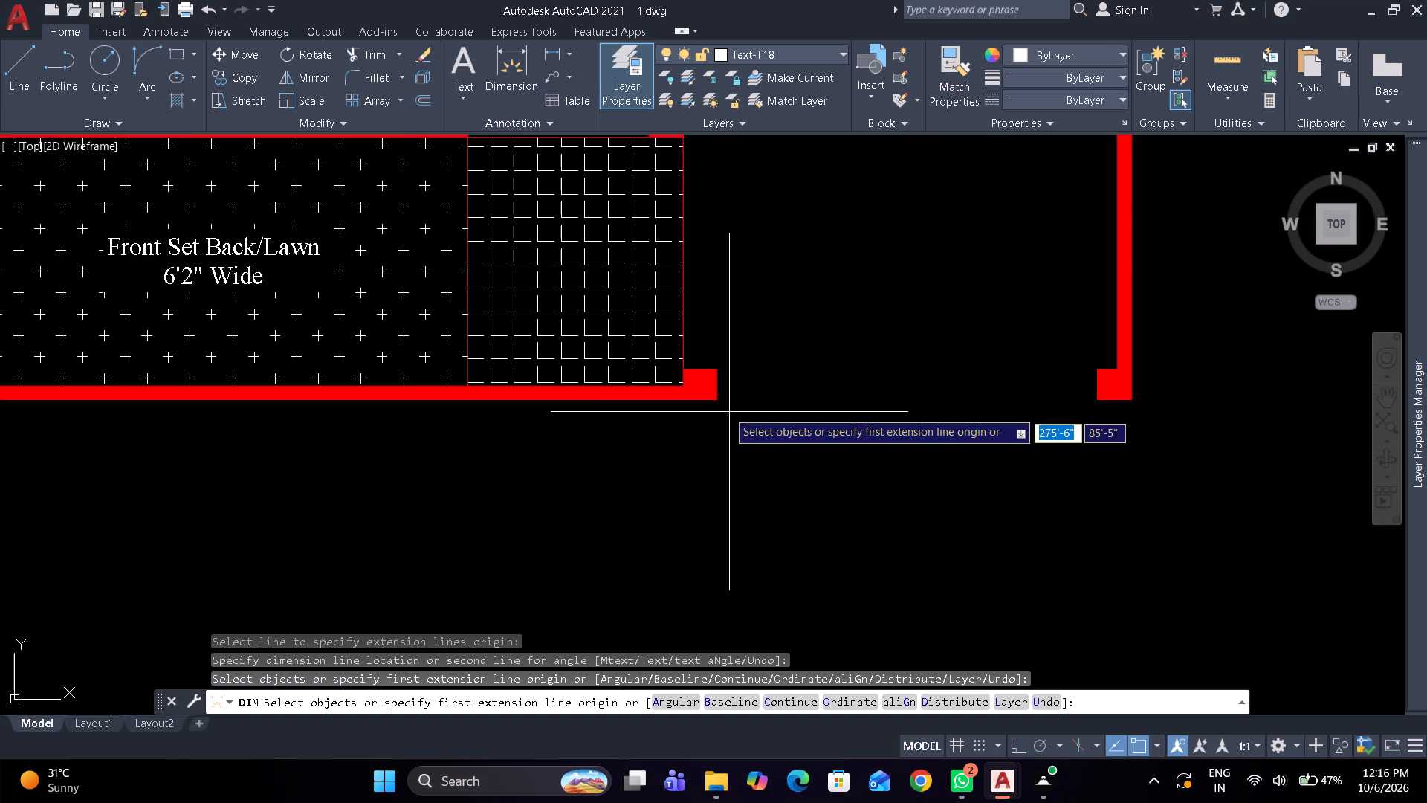
click(720, 400)
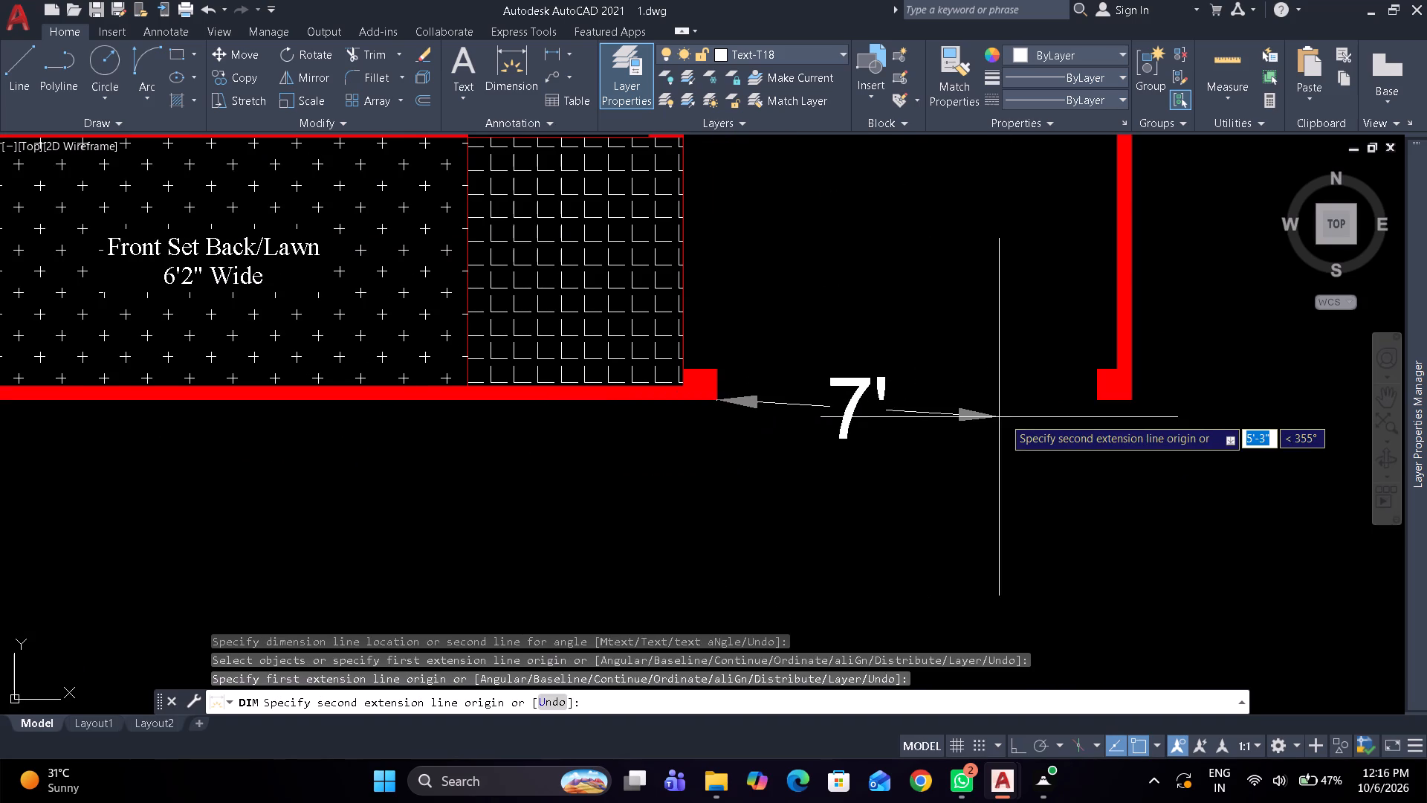
click(1098, 397)
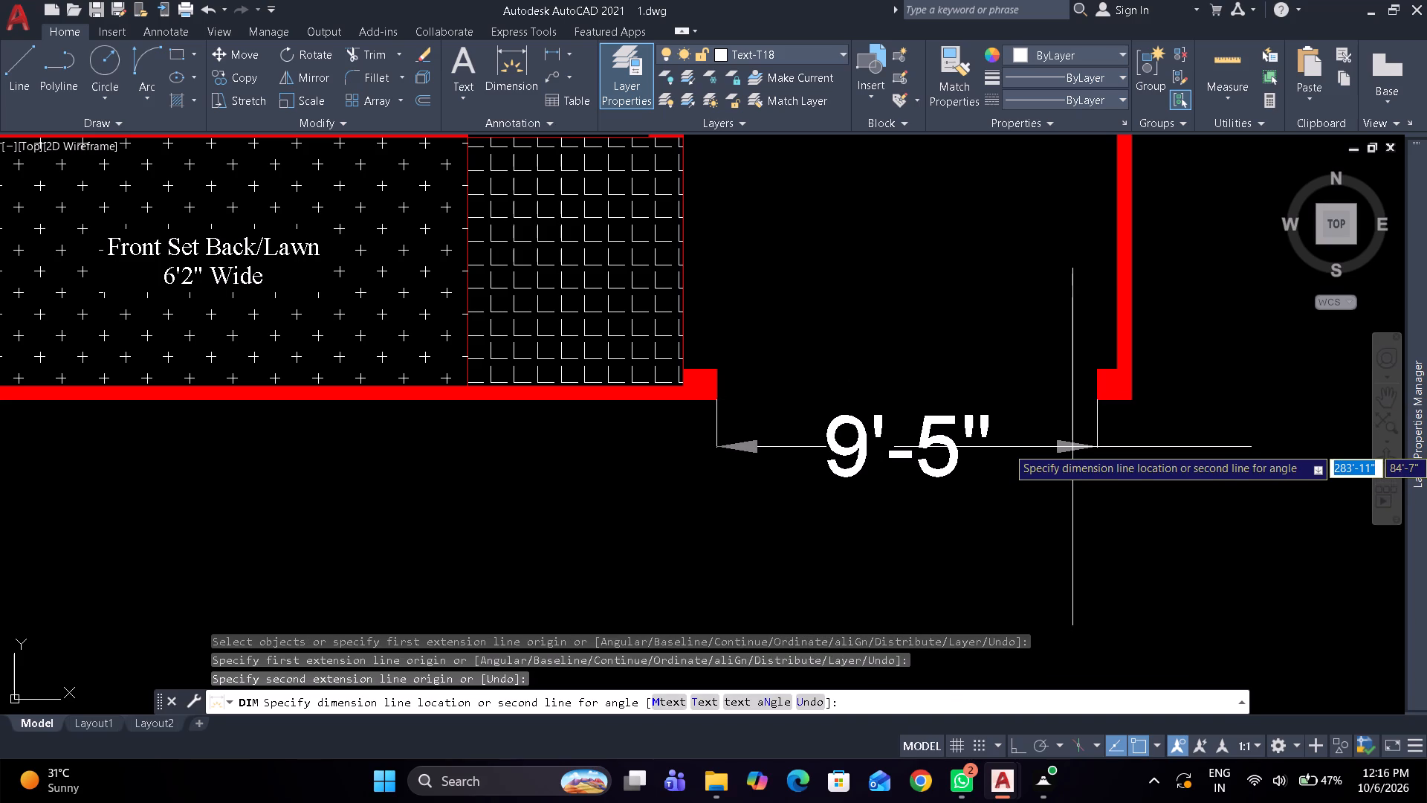
click(1072, 447)
key(space)
scroll(951, 423, down, 2)
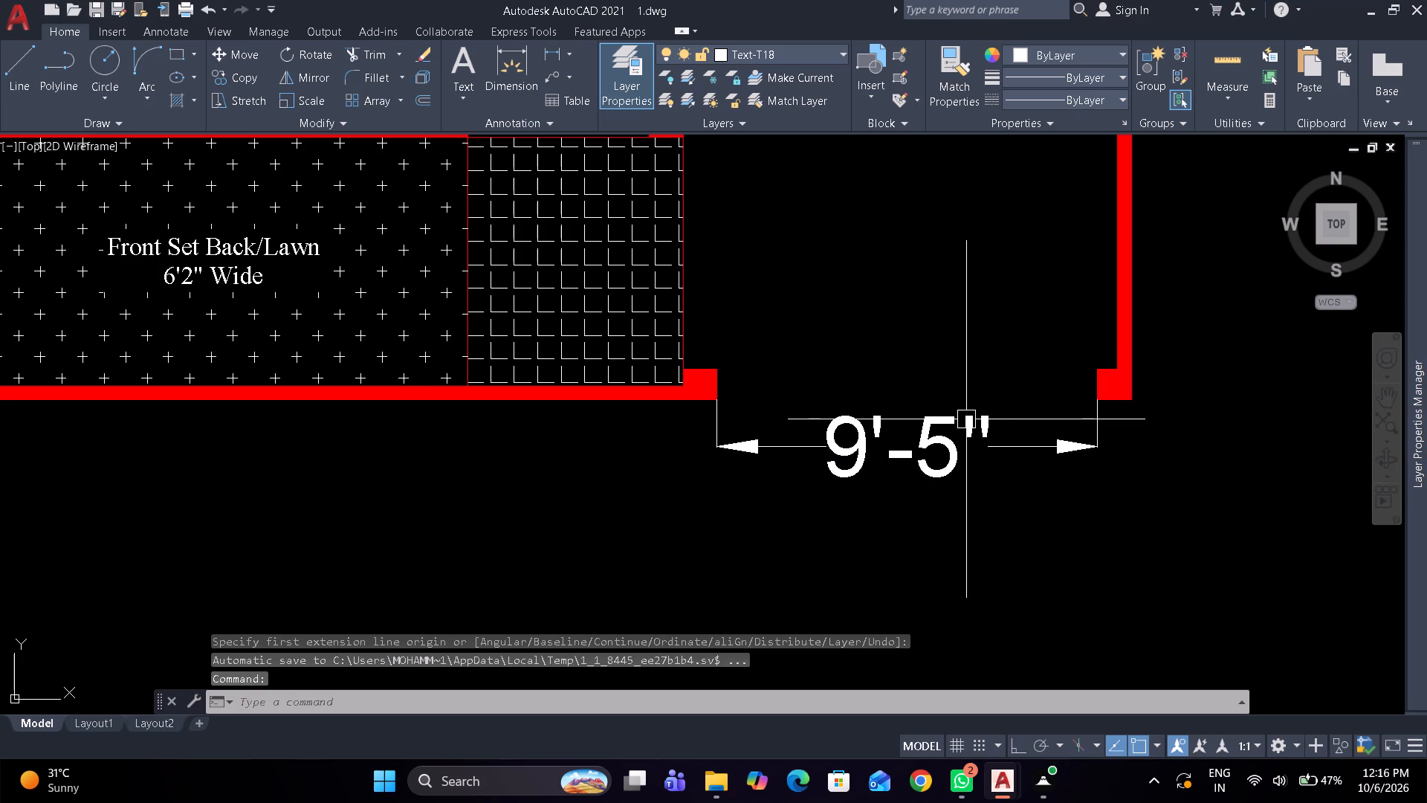
scroll(937, 430, down, 4)
scroll(910, 406, up, 1)
middle_drag(910, 406, 905, 427)
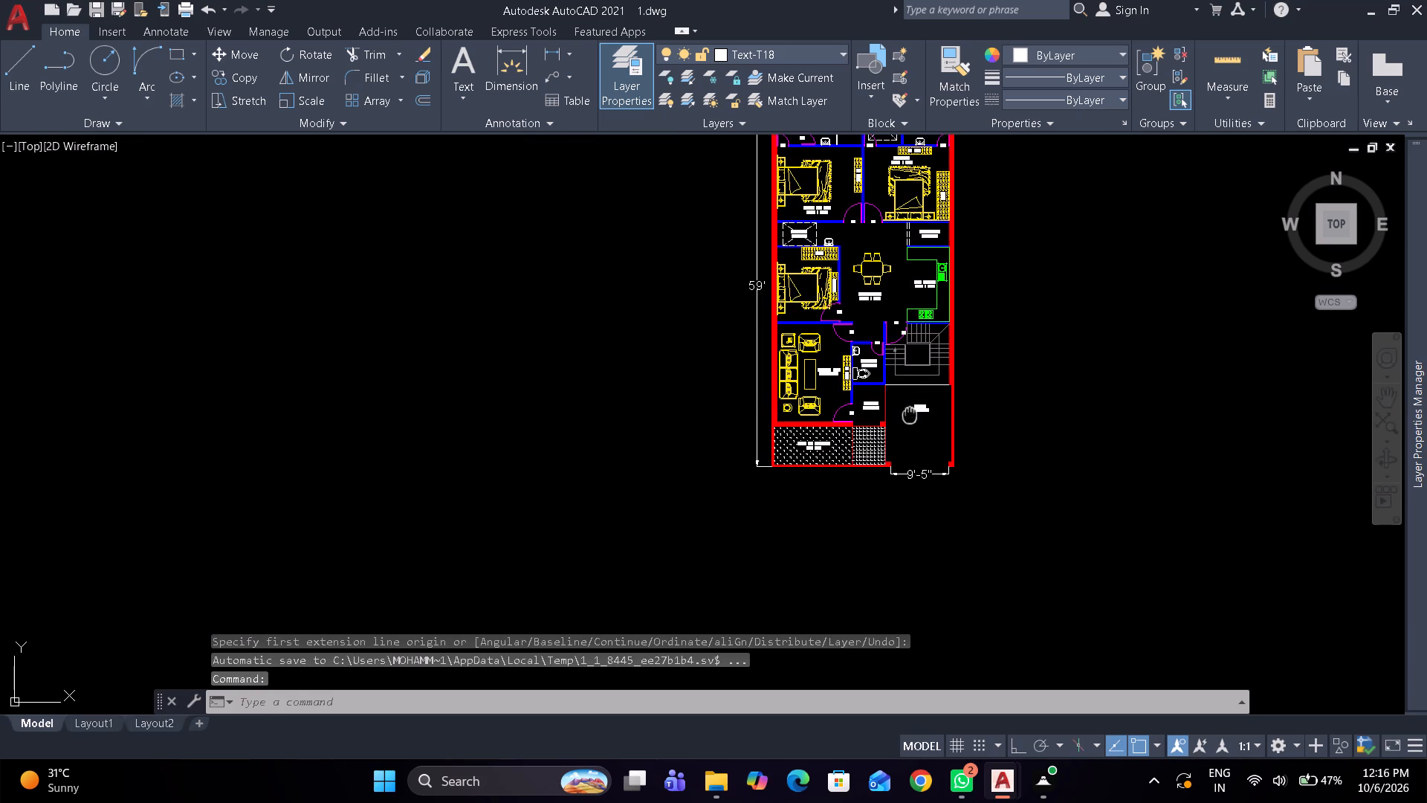
middle_drag(905, 427, 850, 524)
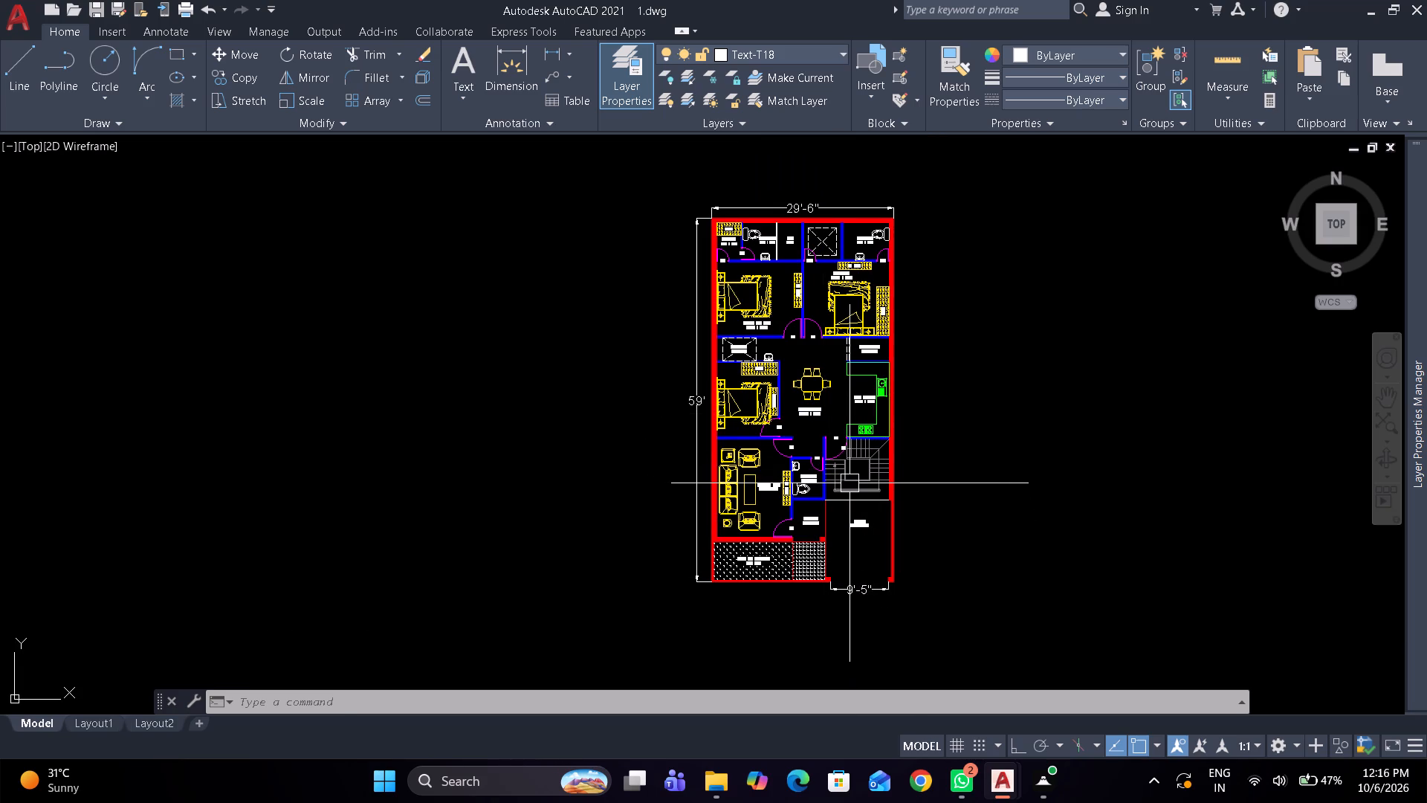
Copy the fridge with its label from the reference plan's kitchen to the empty space outside the outer wall beside Mandir/Store.
scroll(851, 483, up, 2)
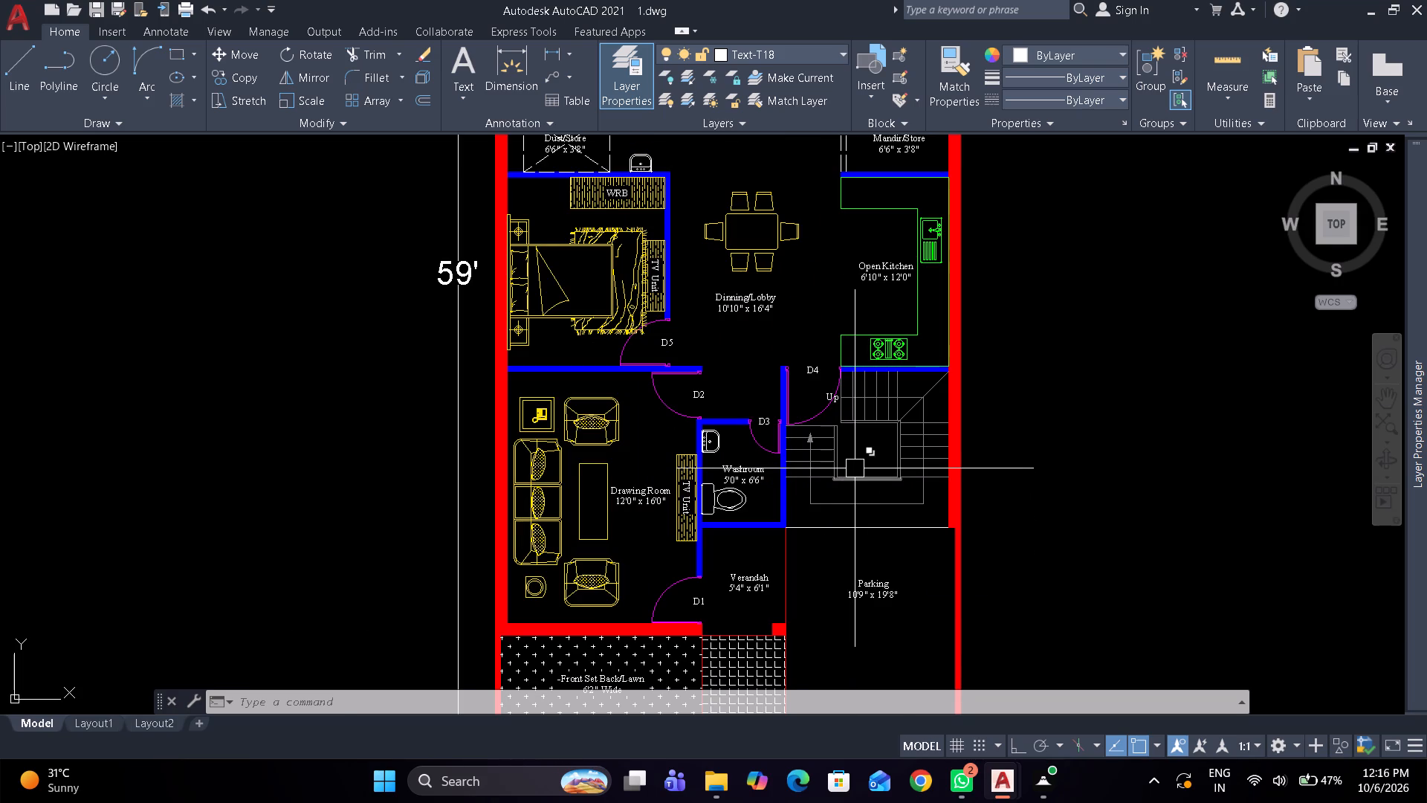
middle_drag(856, 462, 844, 492)
middle_drag(845, 428, 832, 449)
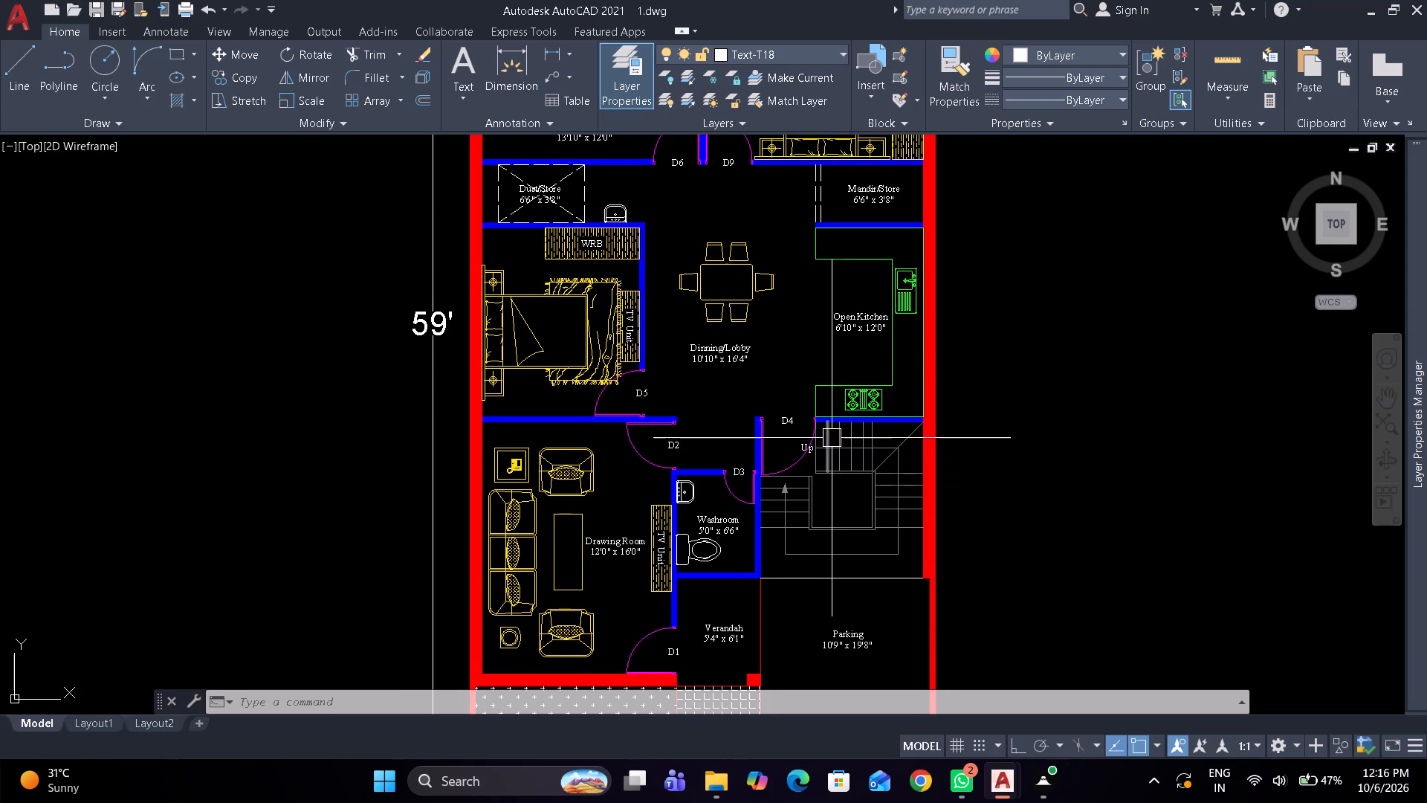
scroll(815, 422, down, 1)
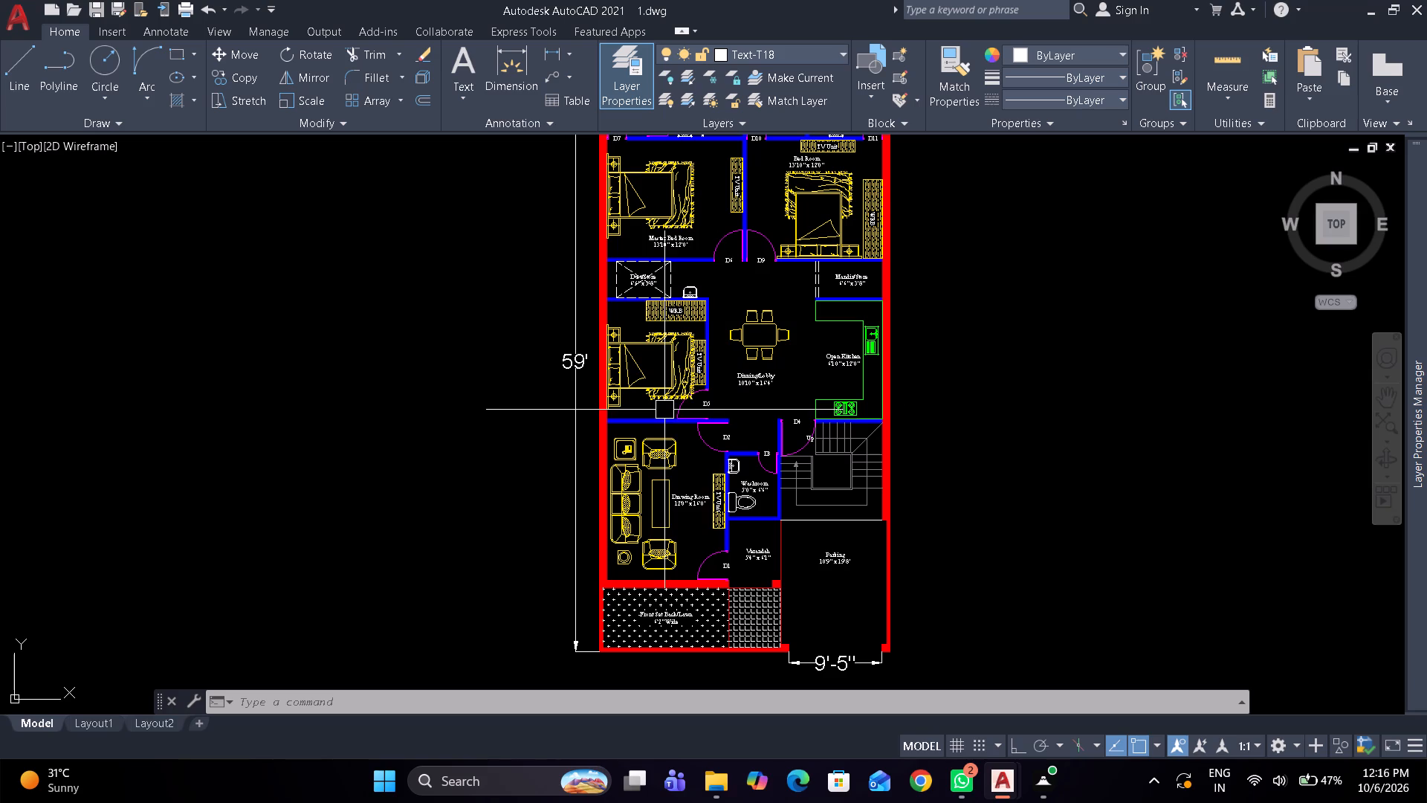
scroll(664, 410, down, 3)
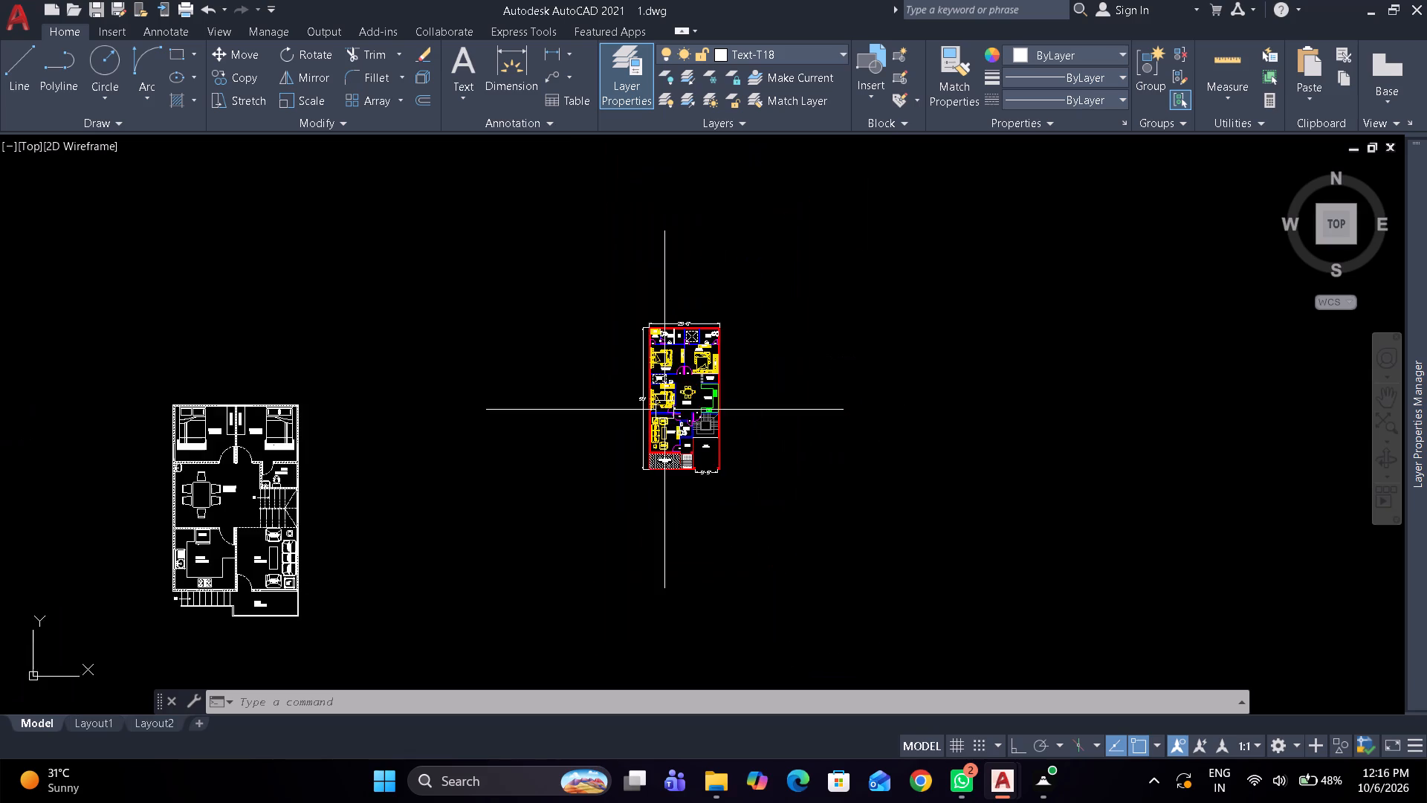
scroll(664, 410, down, 1)
scroll(375, 509, up, 2)
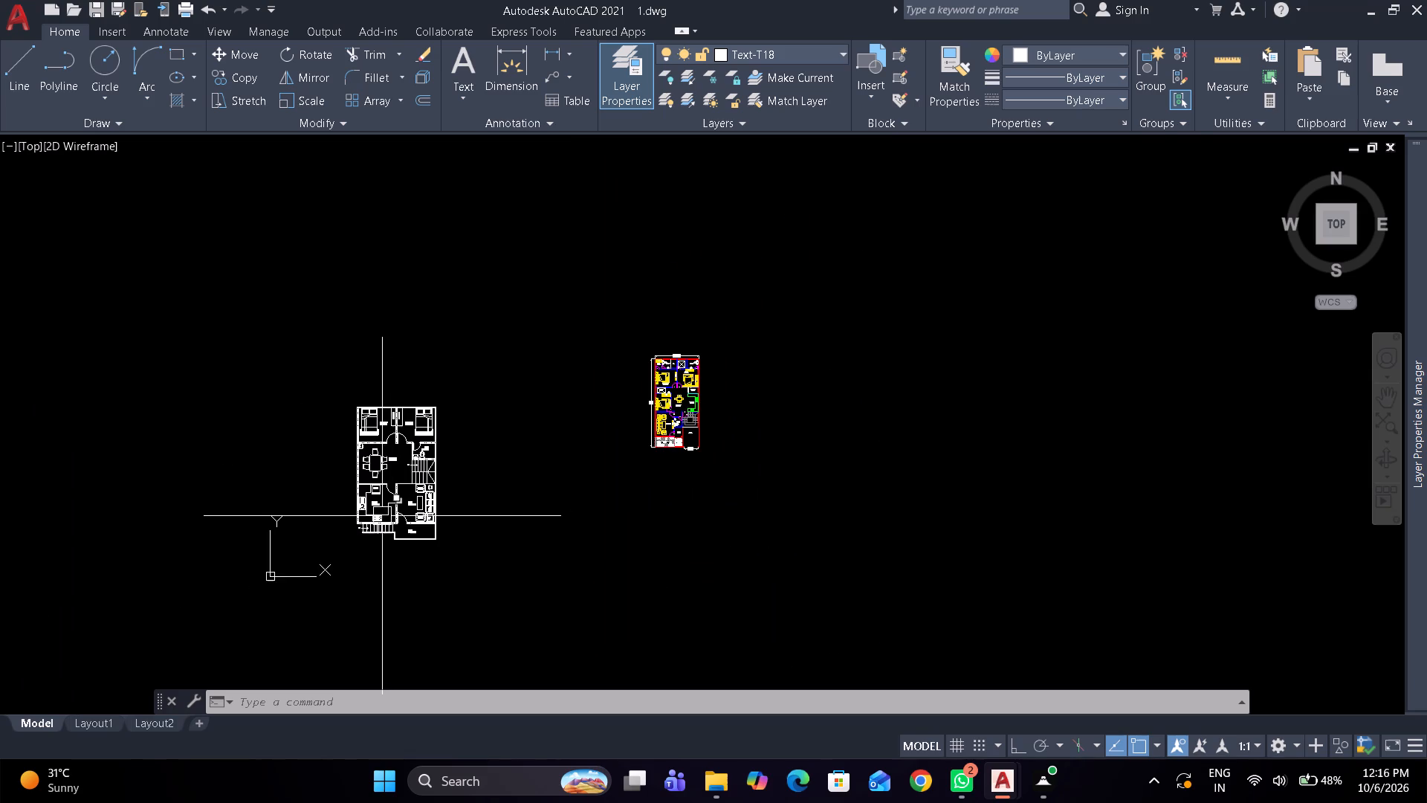
scroll(375, 500, up, 6)
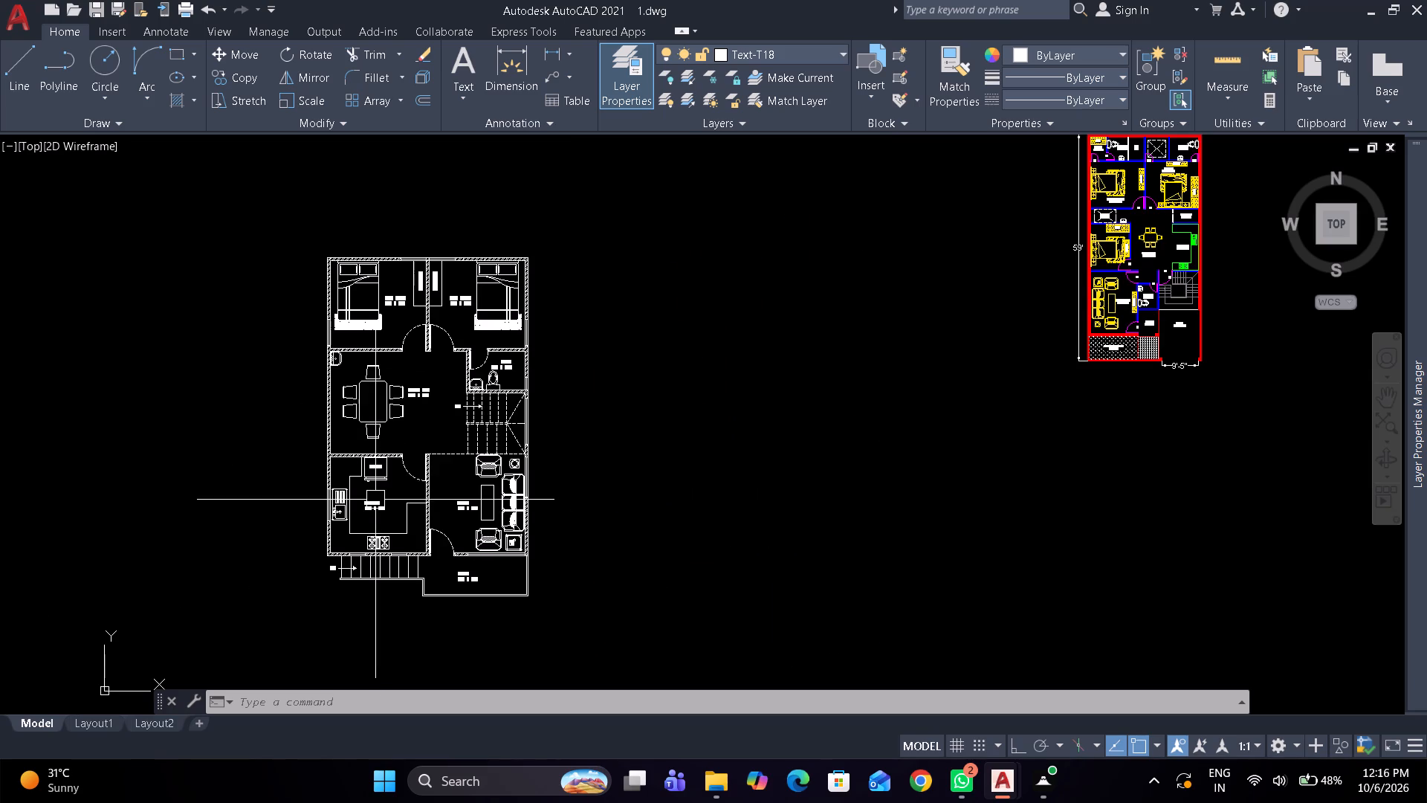
middle_drag(389, 450, 410, 445)
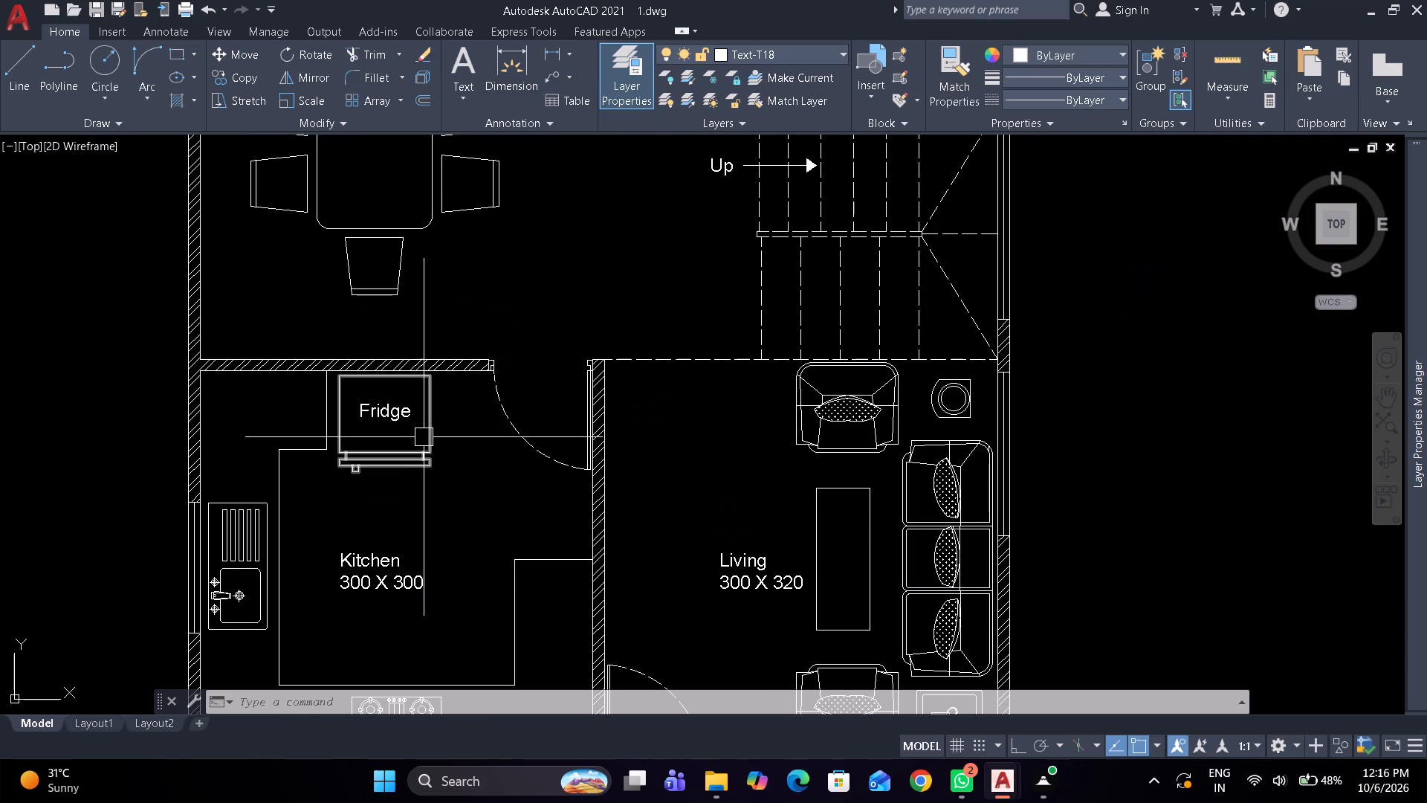
scroll(410, 436, up, 2)
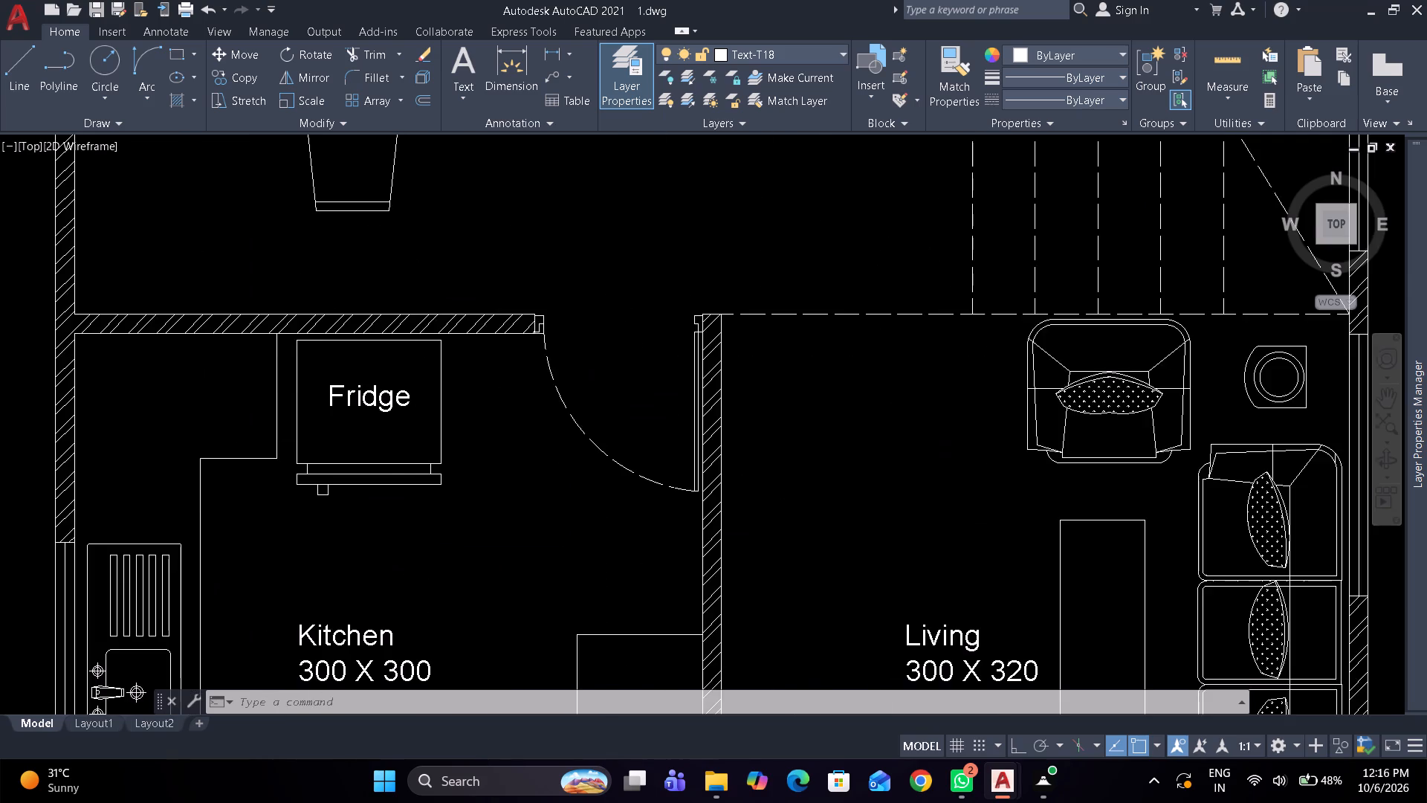
drag(489, 410, 467, 404)
click(369, 363)
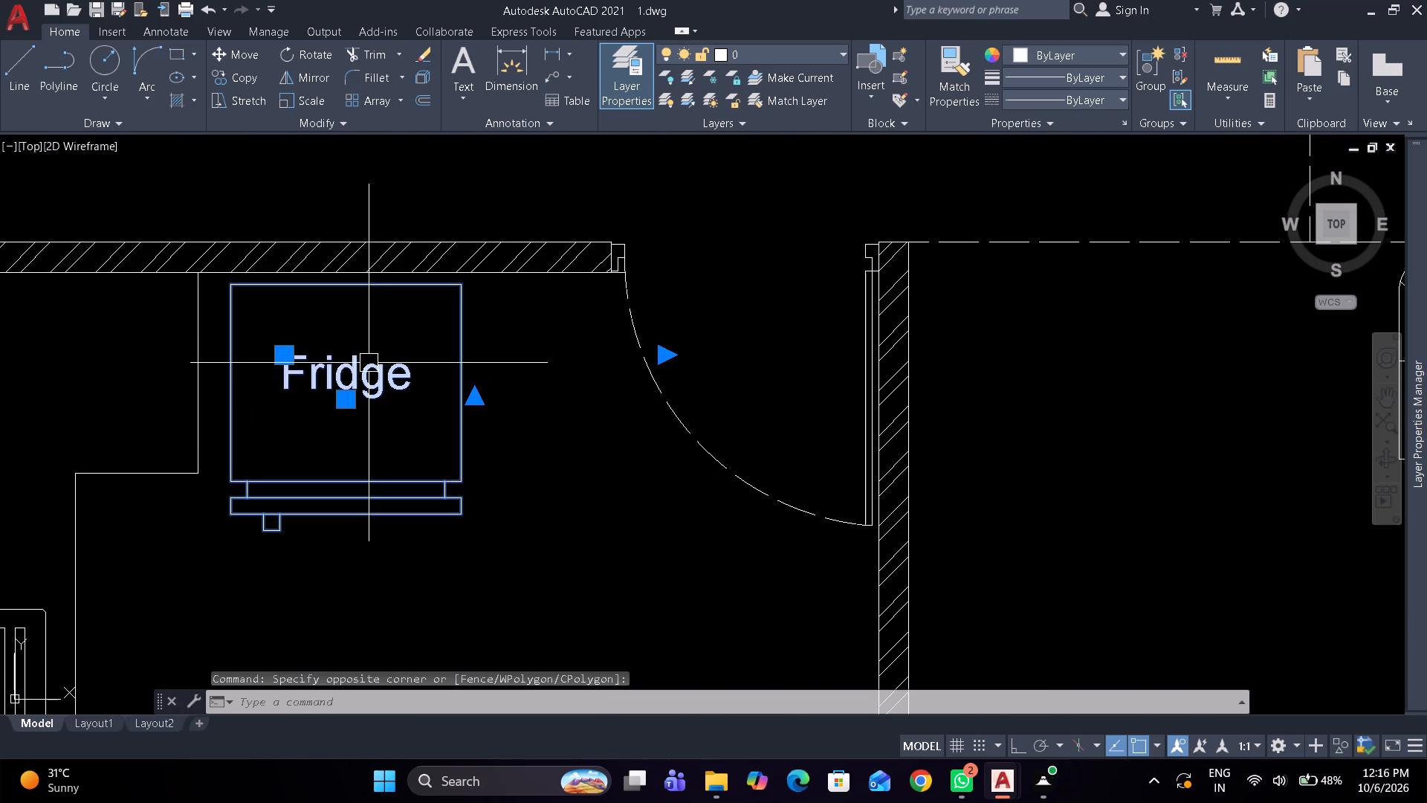
text(co)
key(space)
drag(369, 377, 383, 373)
scroll(441, 358, down, 6)
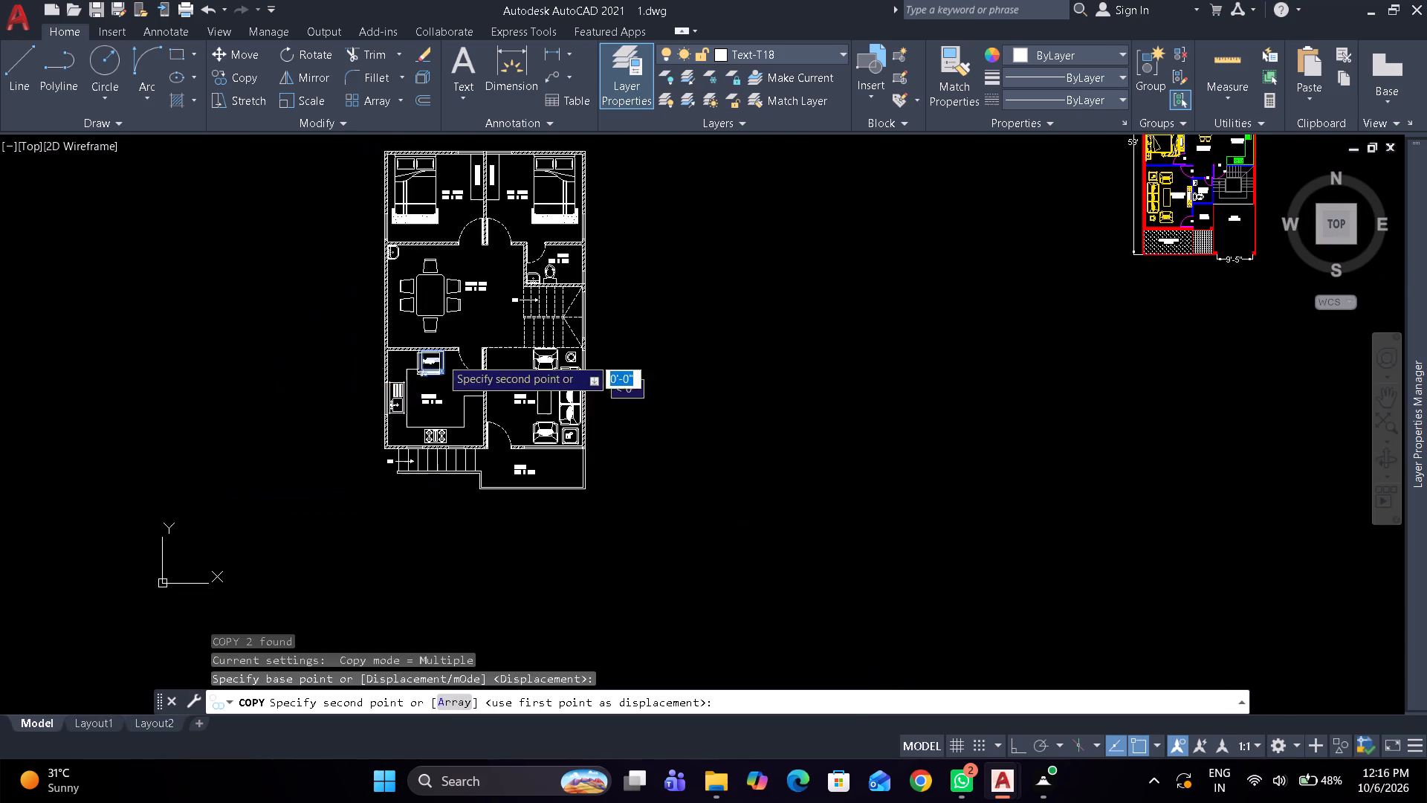
scroll(471, 346, down, 1)
middle_drag(615, 323, 461, 428)
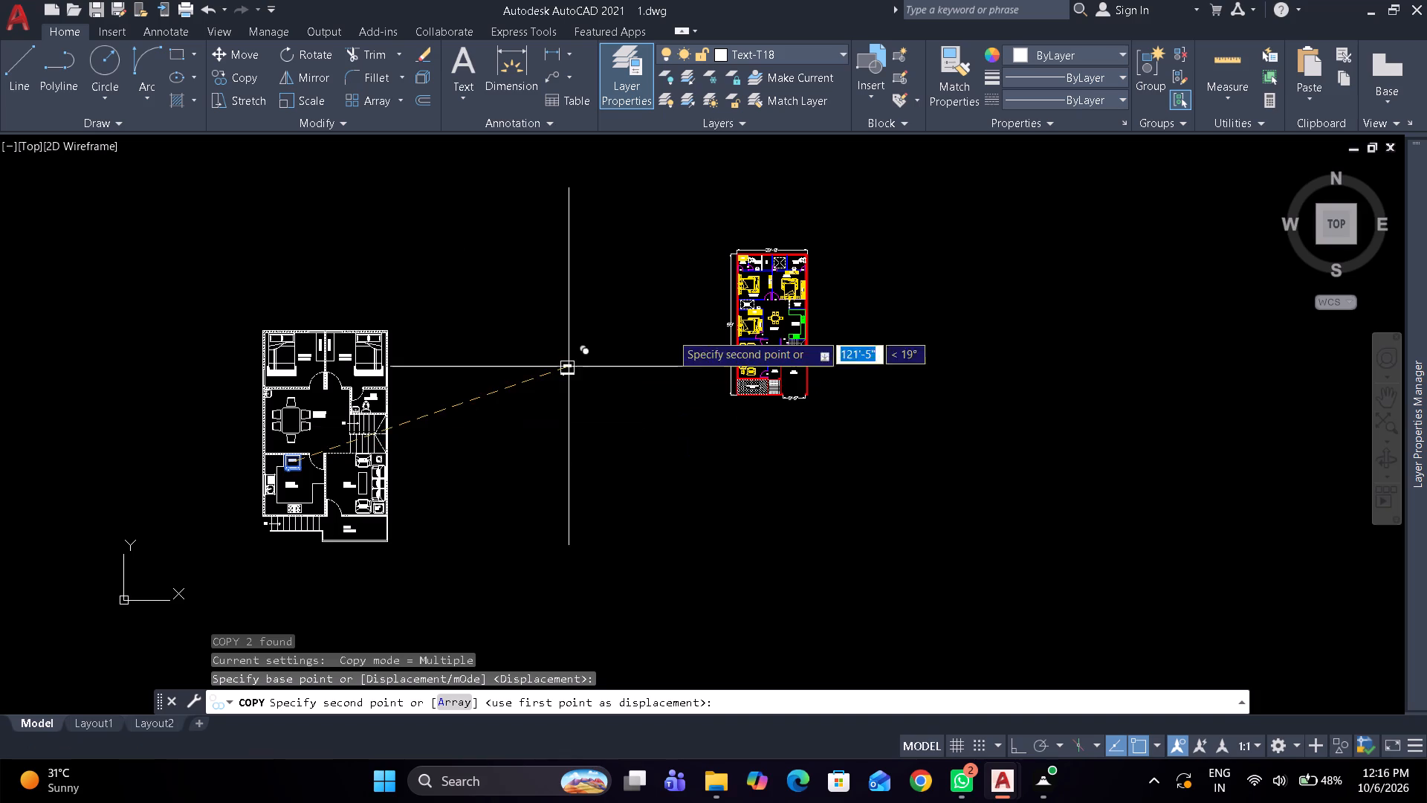
scroll(785, 312, up, 4)
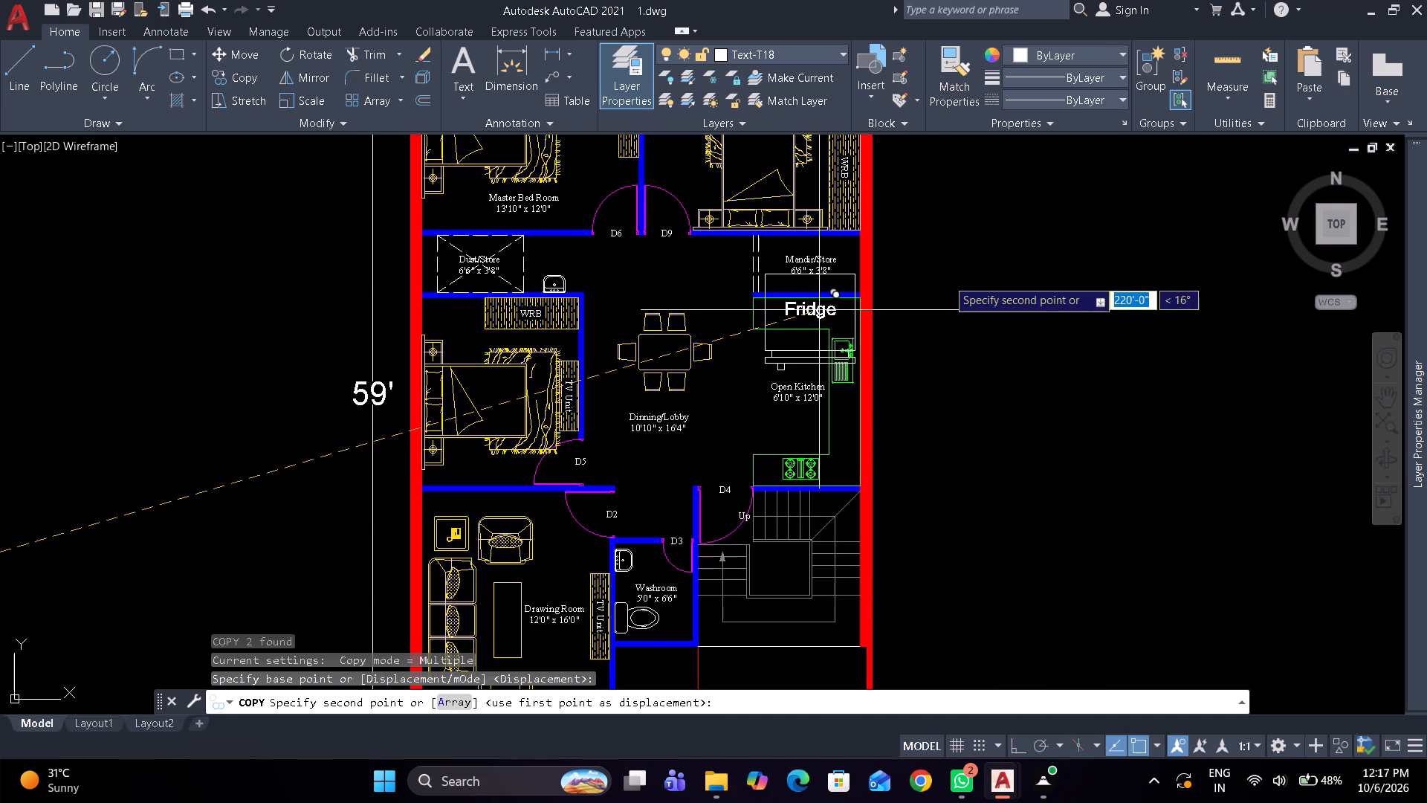
click(969, 285)
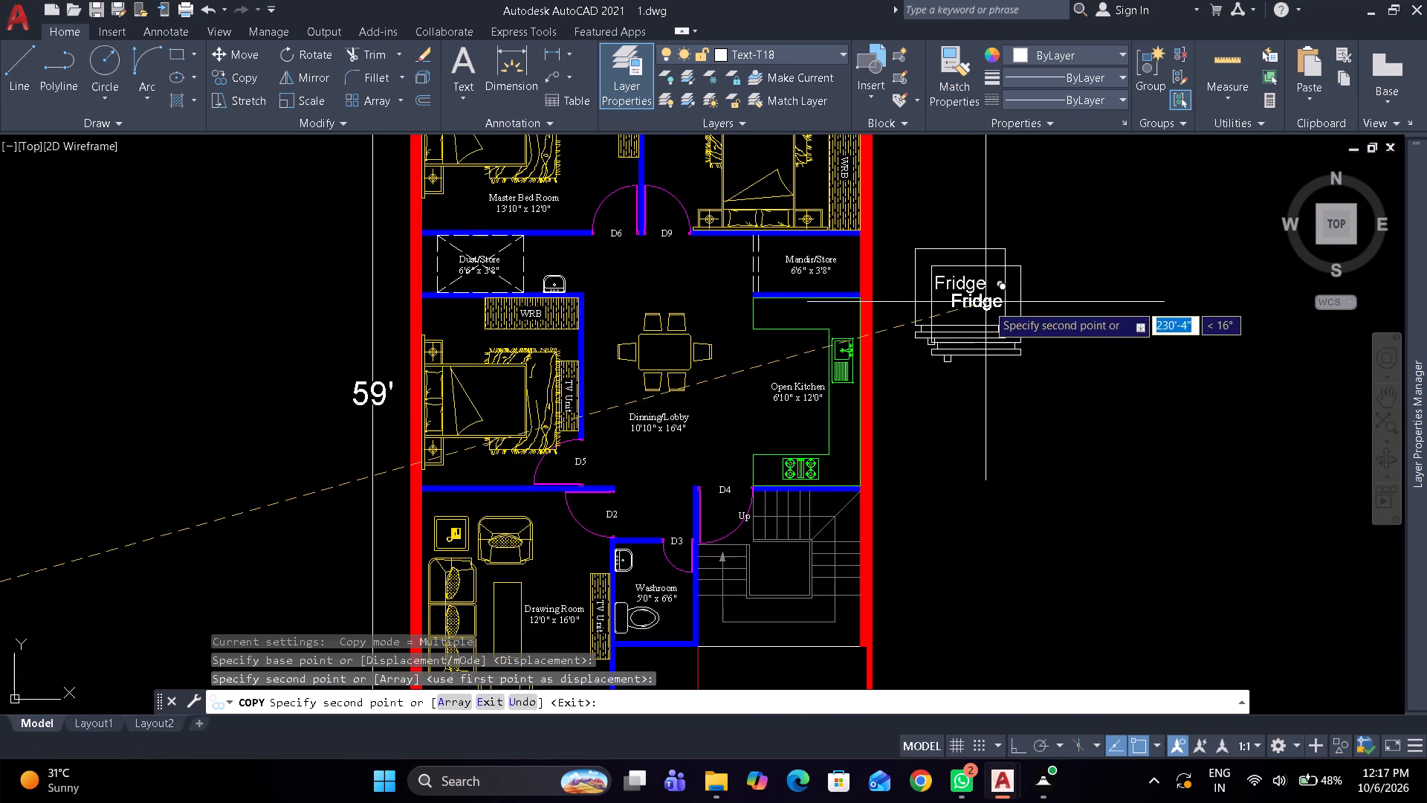
key(Escape)
Put the copied fridge and its label on the Kitchen layer.
drag(1011, 354, 982, 317)
click(953, 271)
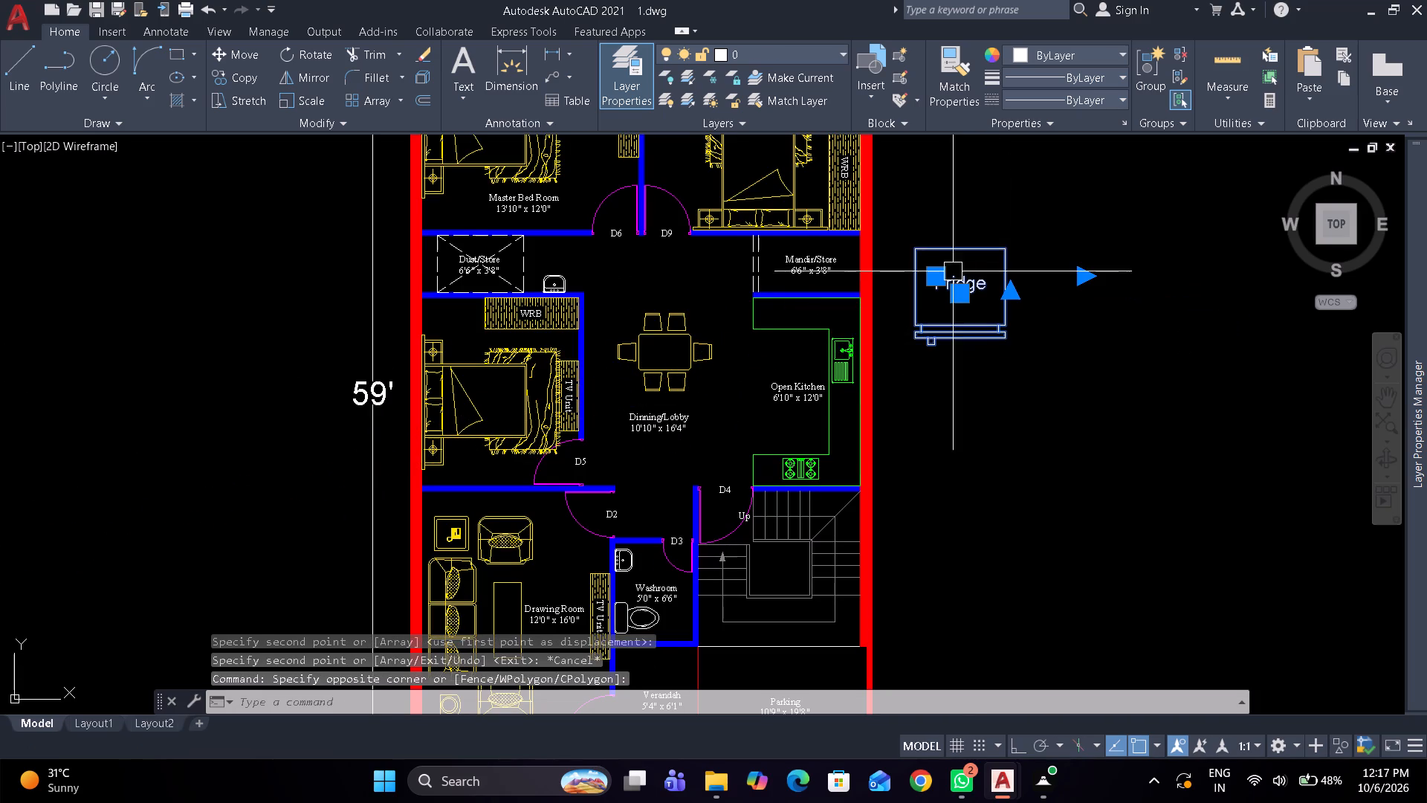
click(806, 52)
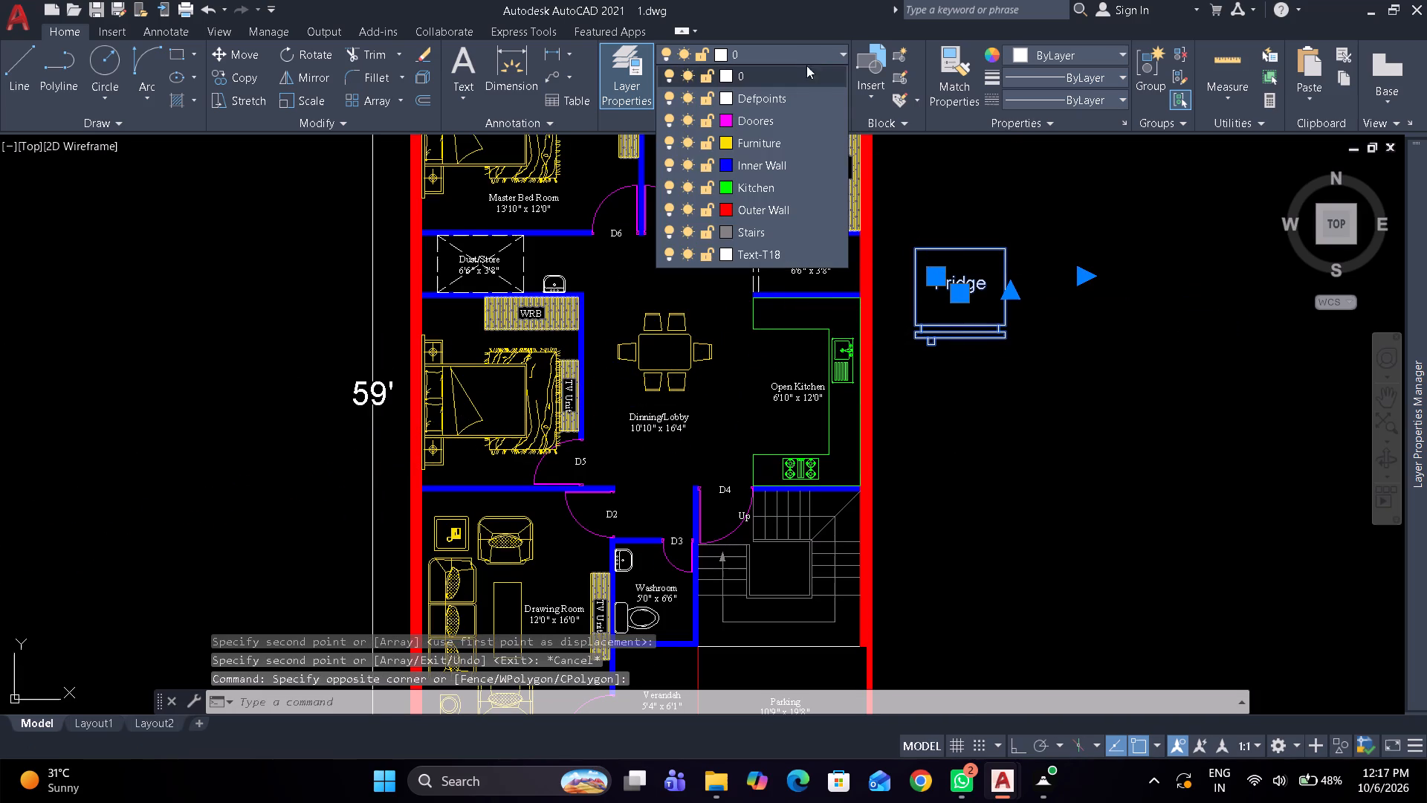
click(771, 190)
scroll(988, 288, up, 2)
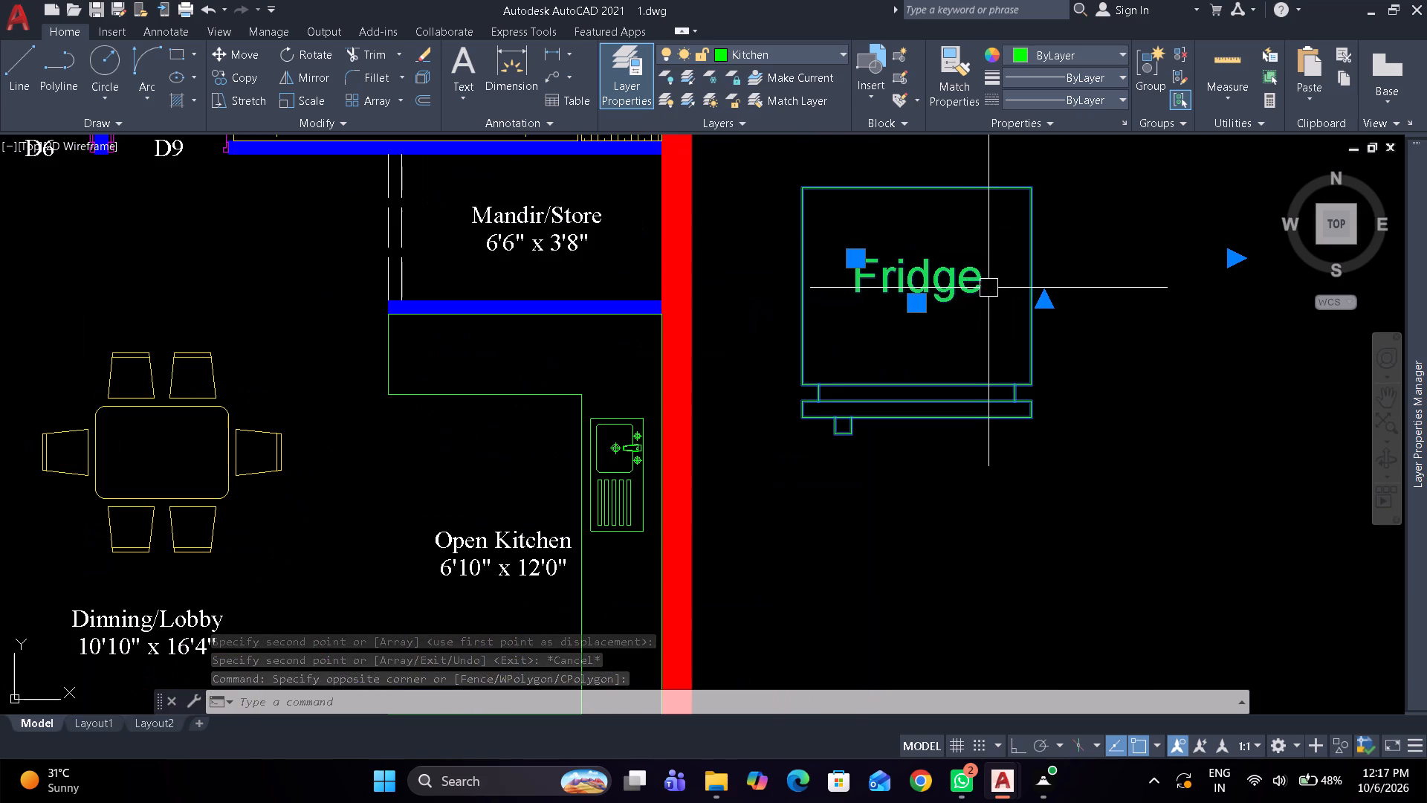
key(Escape)
Put only the copied Fridge label on the Text-T18 layer.
click(981, 283)
click(778, 56)
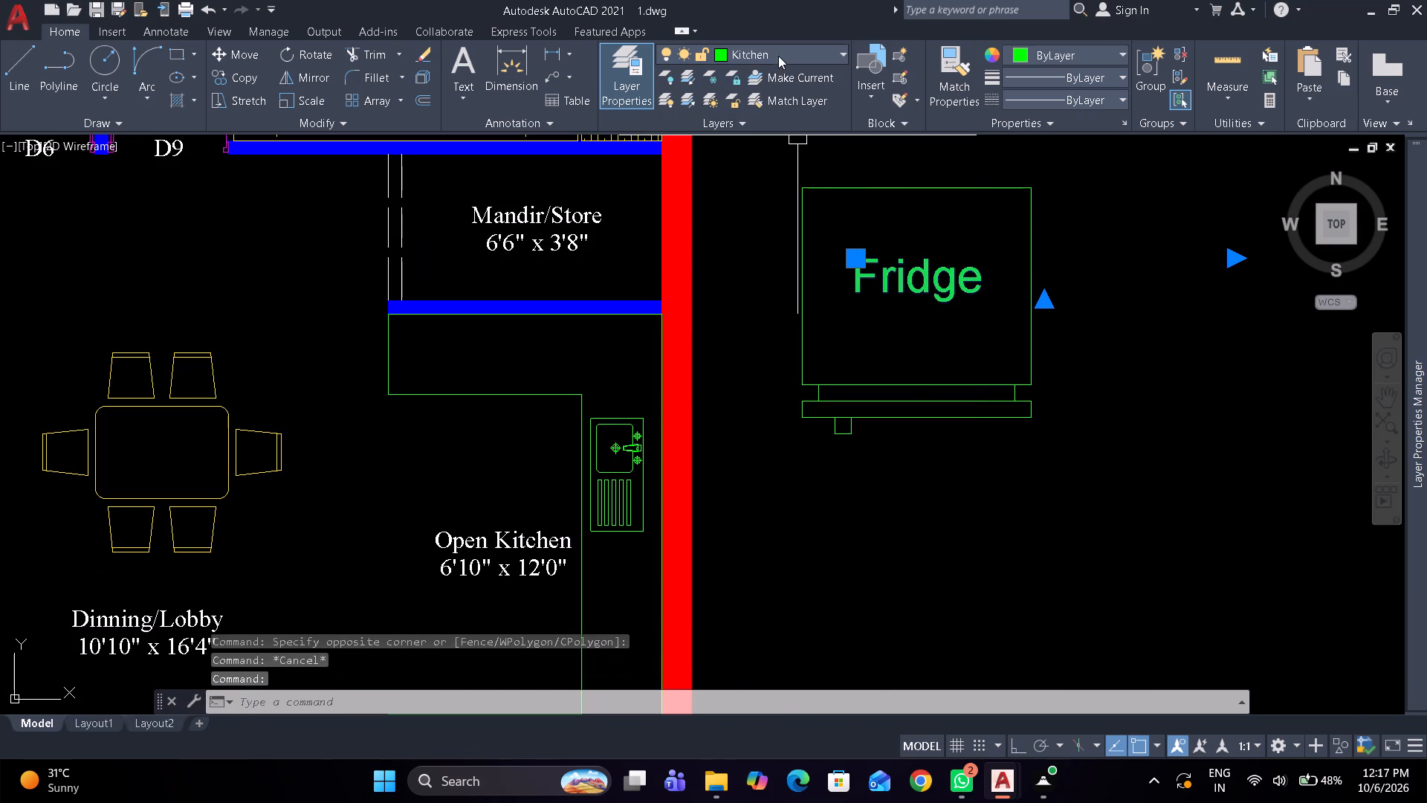
click(748, 257)
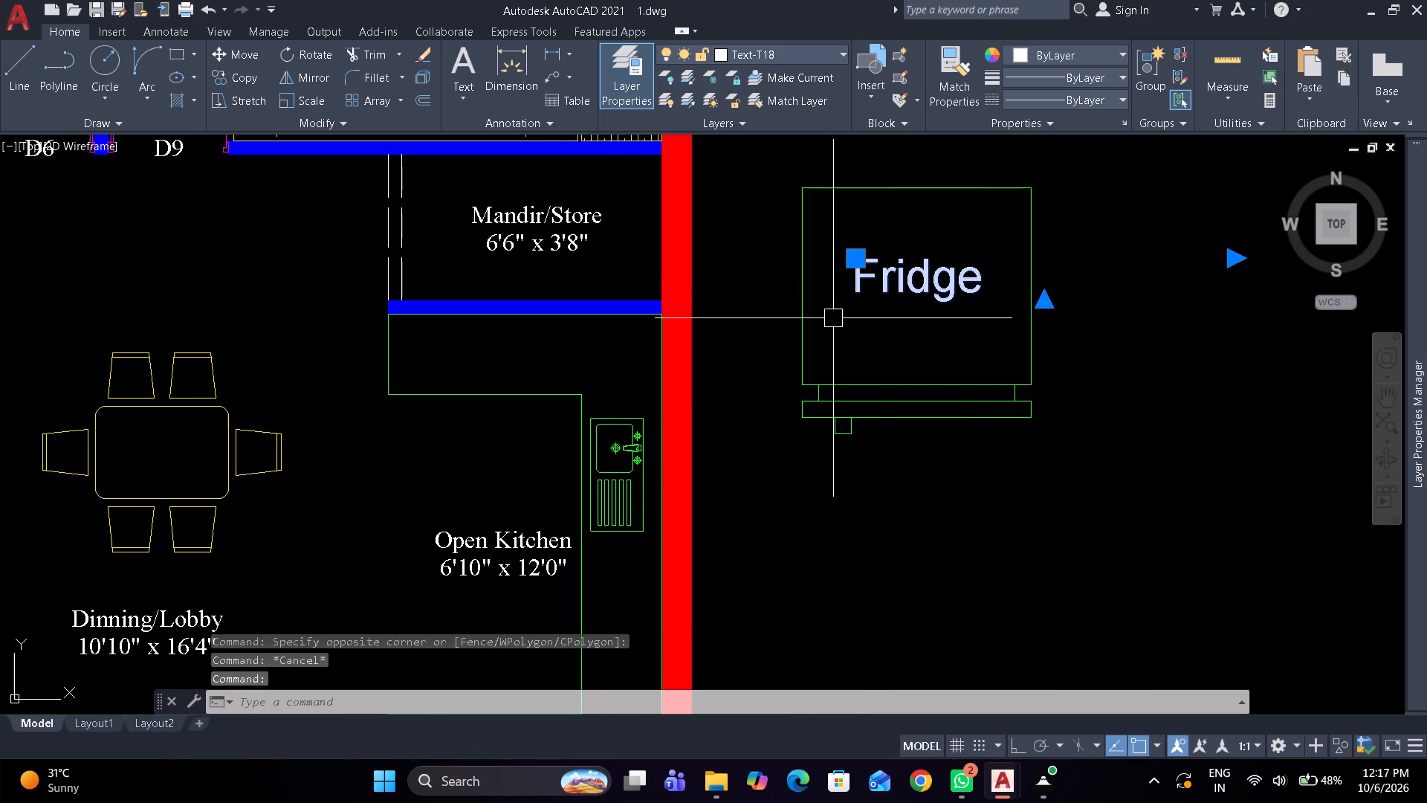
key(Escape)
Set the copied Fridge label's font to Times New Roman and centre its text.
double_click(943, 301)
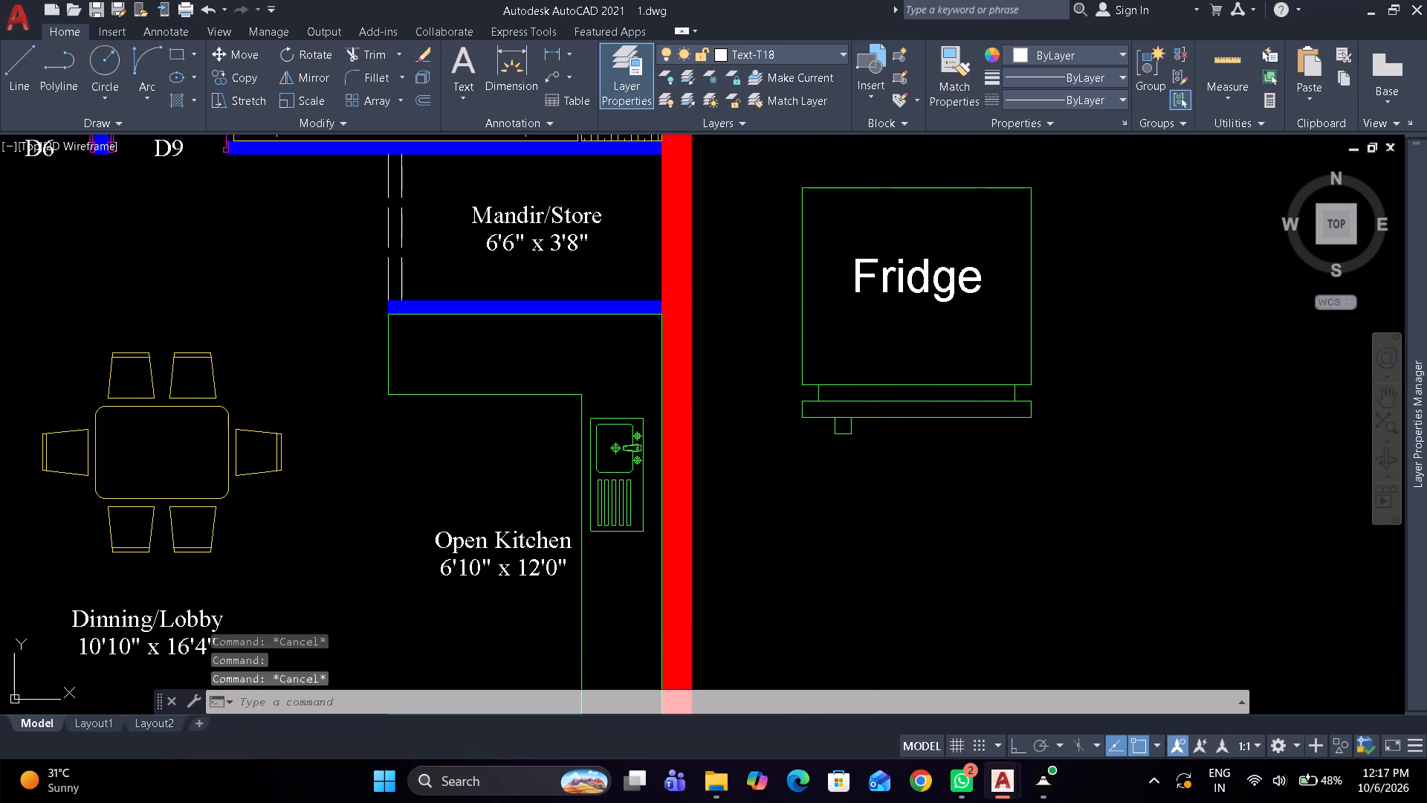
key(ctrl+a)
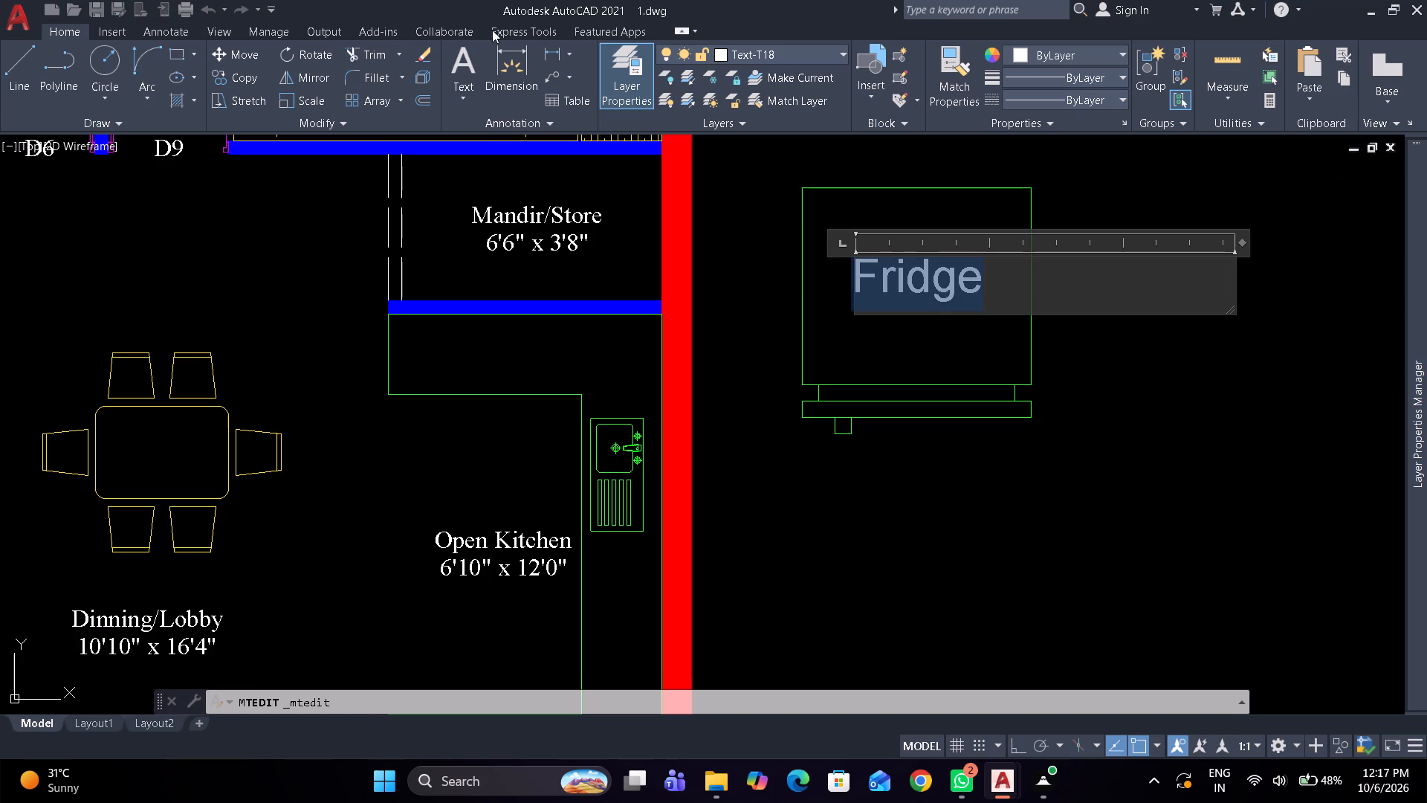
click(455, 54)
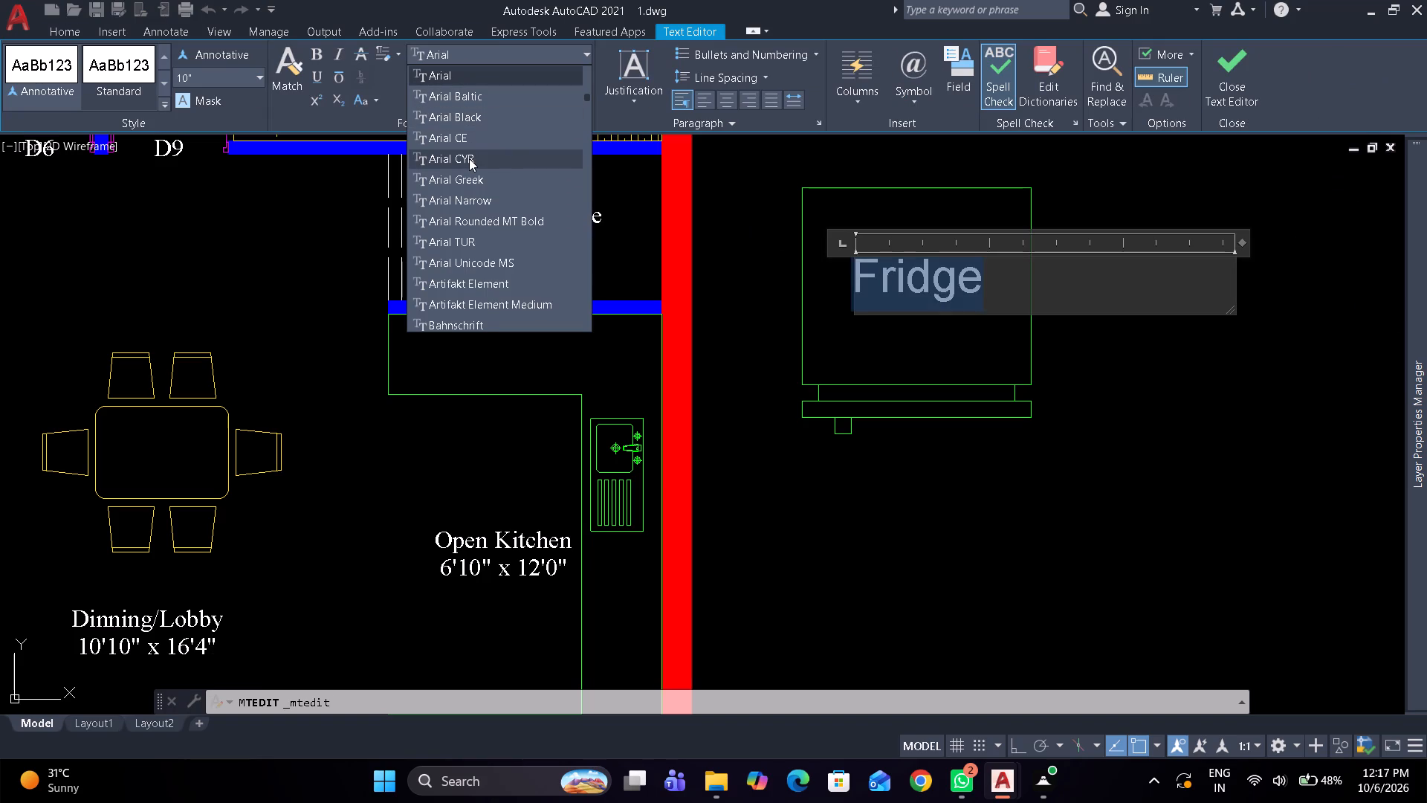
key(t)
scroll(473, 170, down, 2)
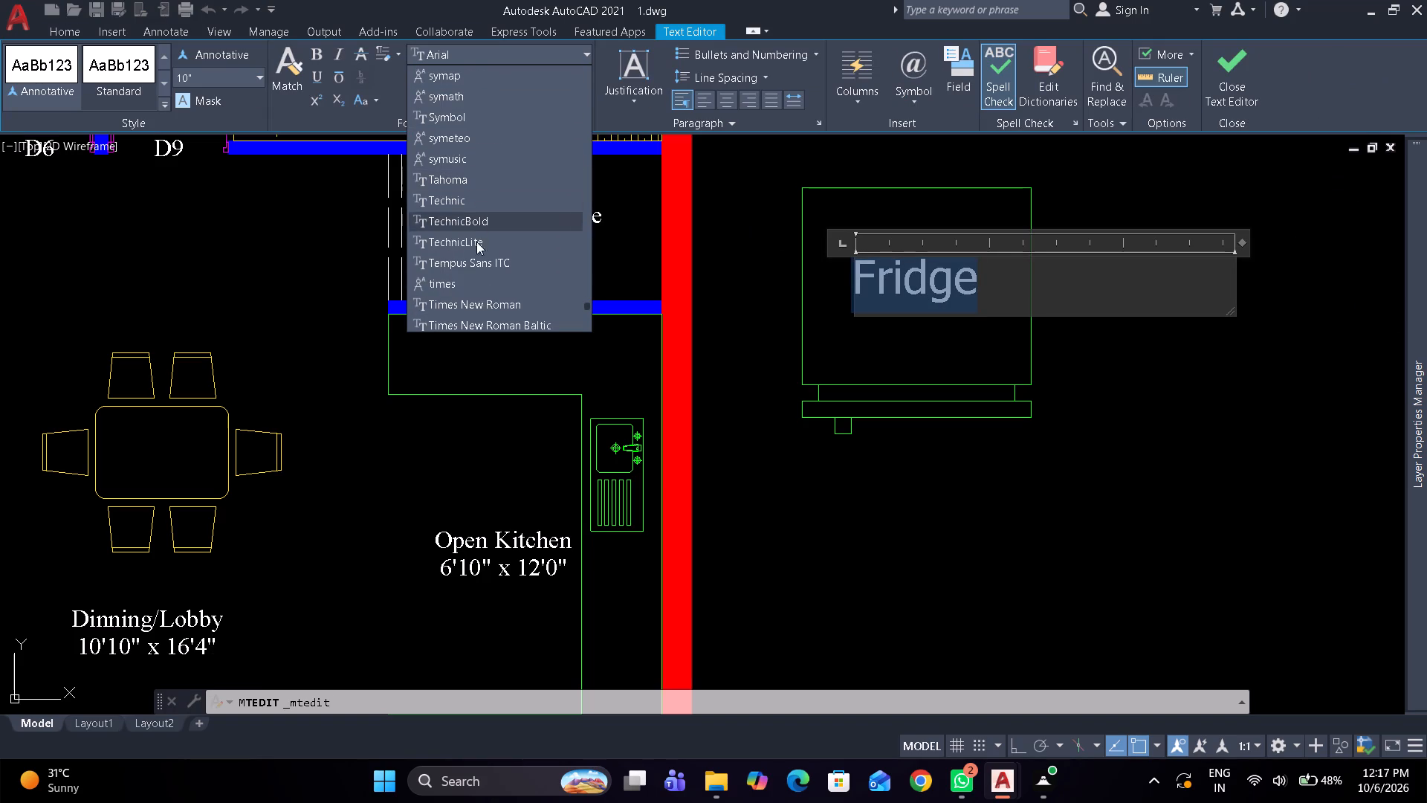
click(481, 300)
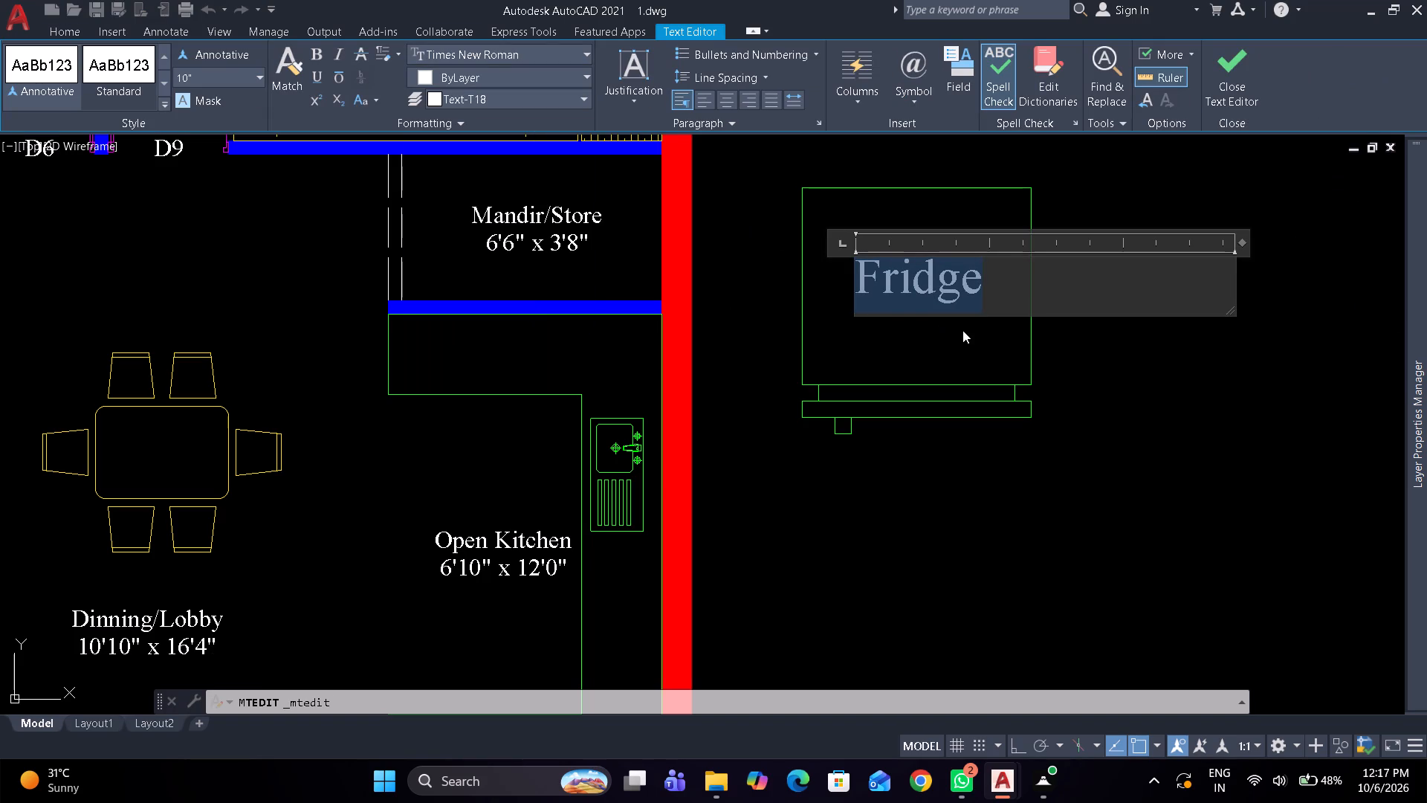
click(722, 102)
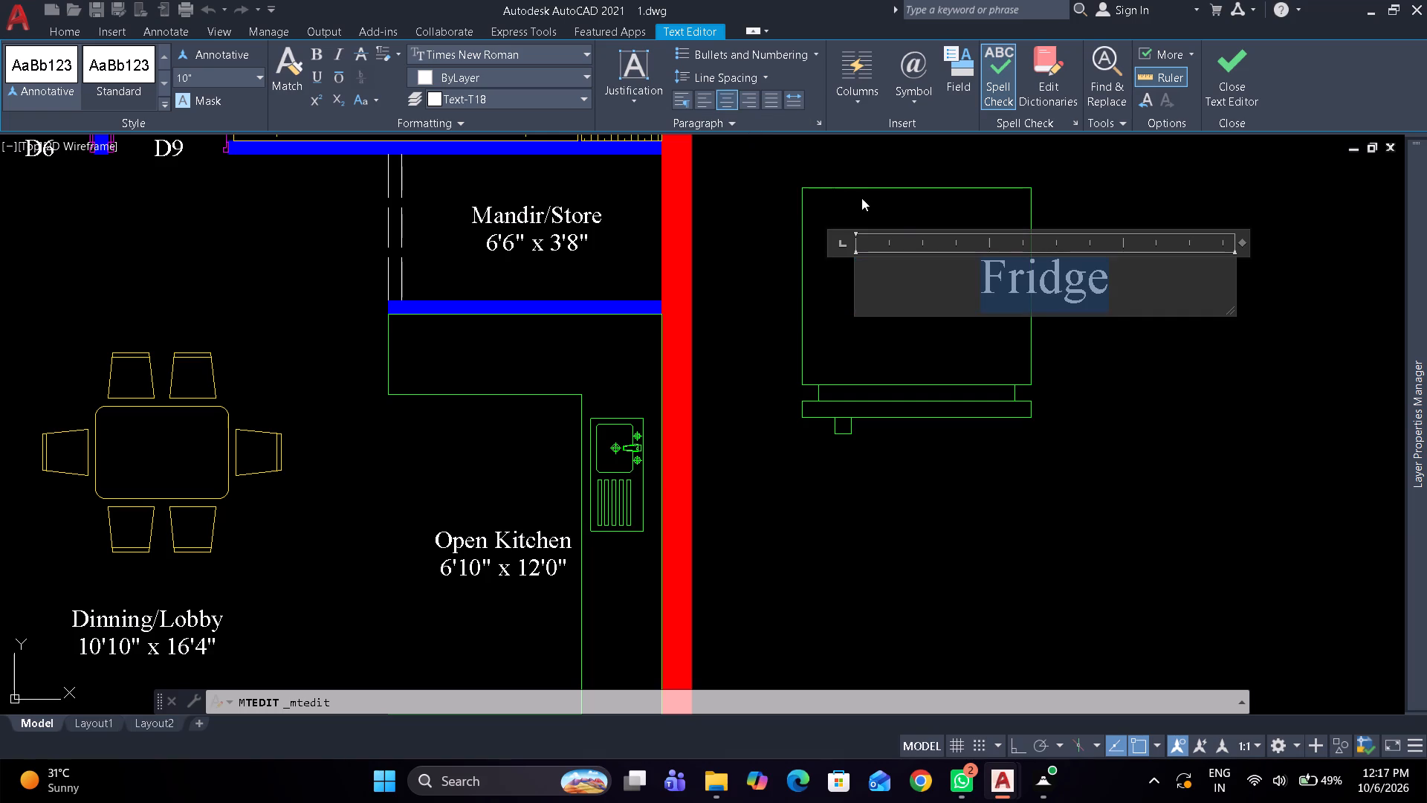
click(876, 203)
Narrow the Fridge label's text frame to fit the word and centre the label inside the fridge outline.
click(1012, 283)
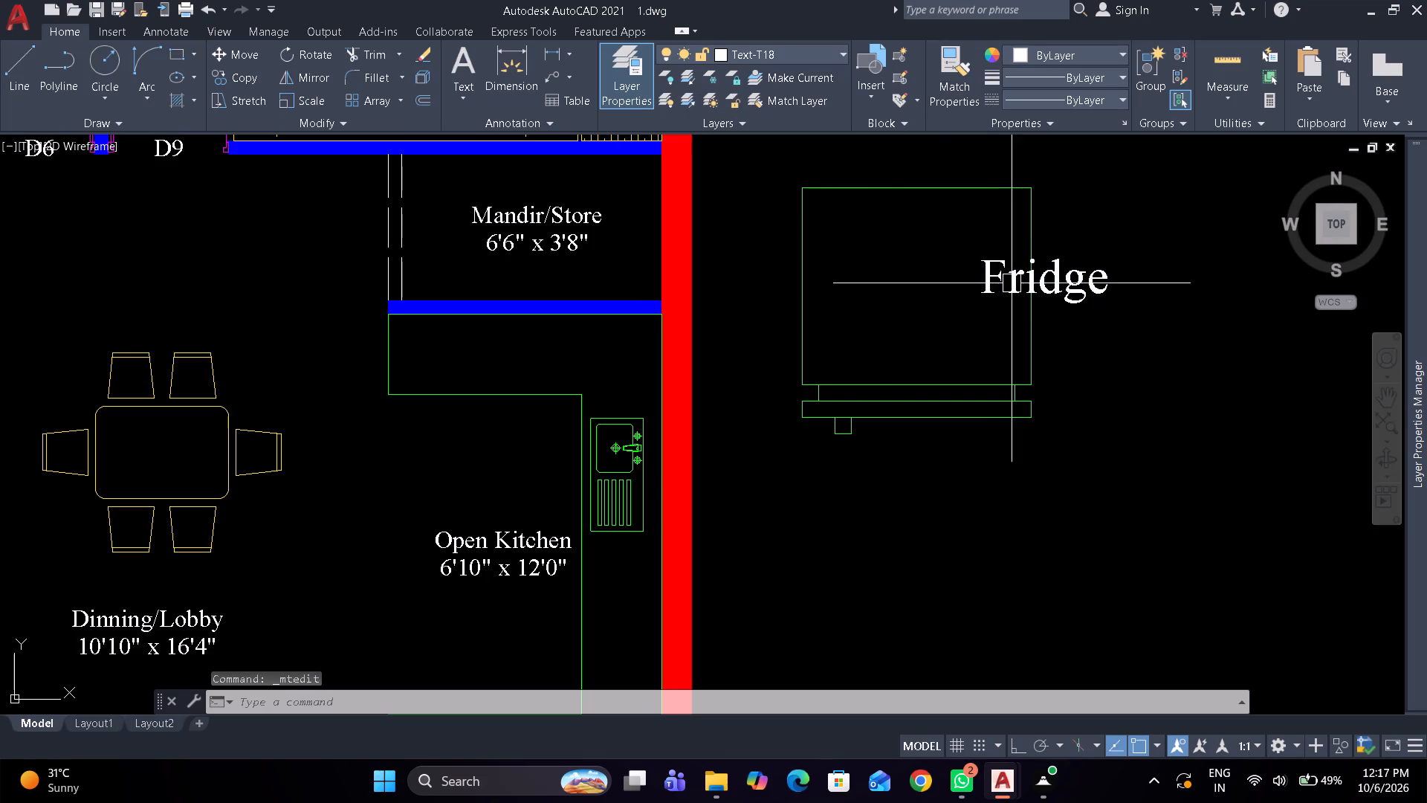
drag(1229, 254, 1206, 254)
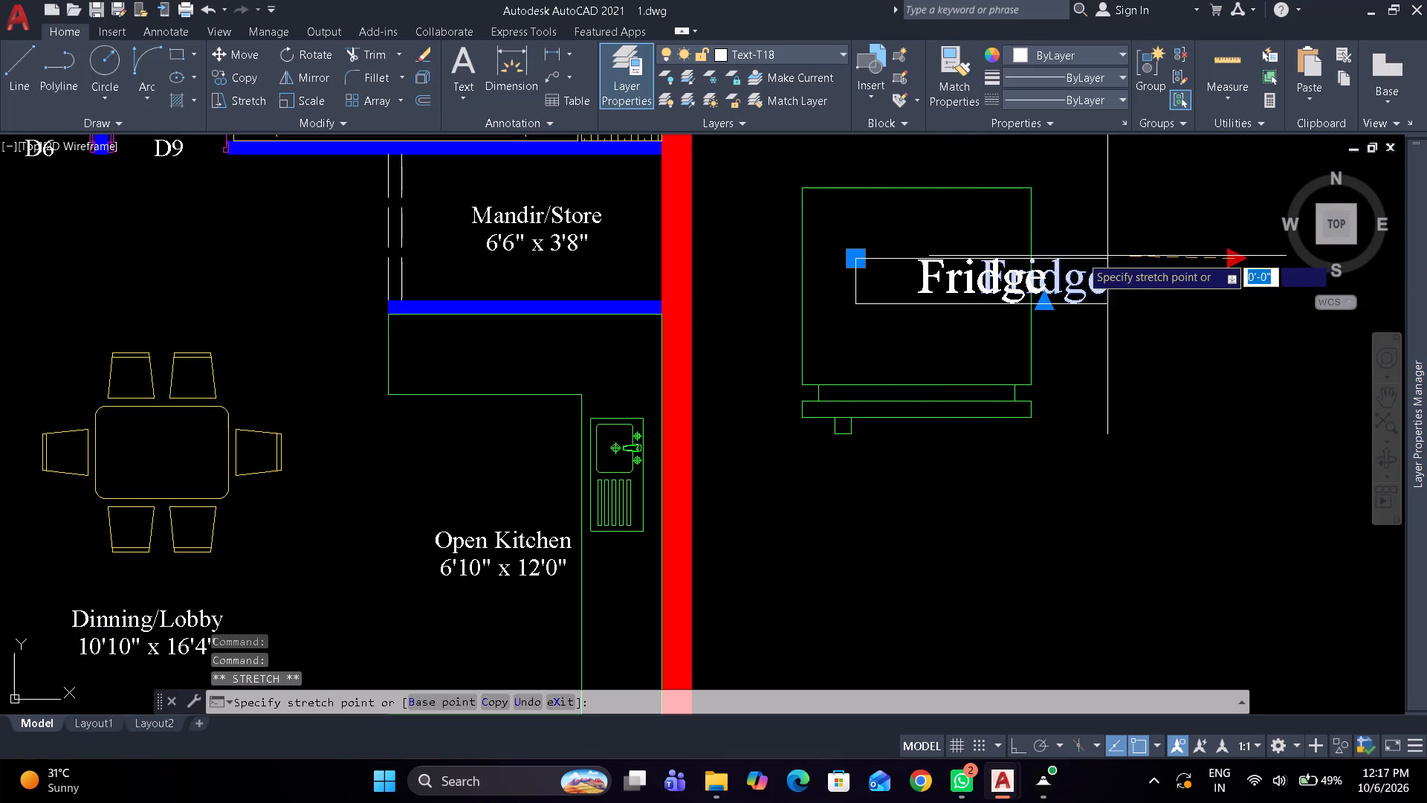
scroll(1011, 257, up, 2)
click(1011, 257)
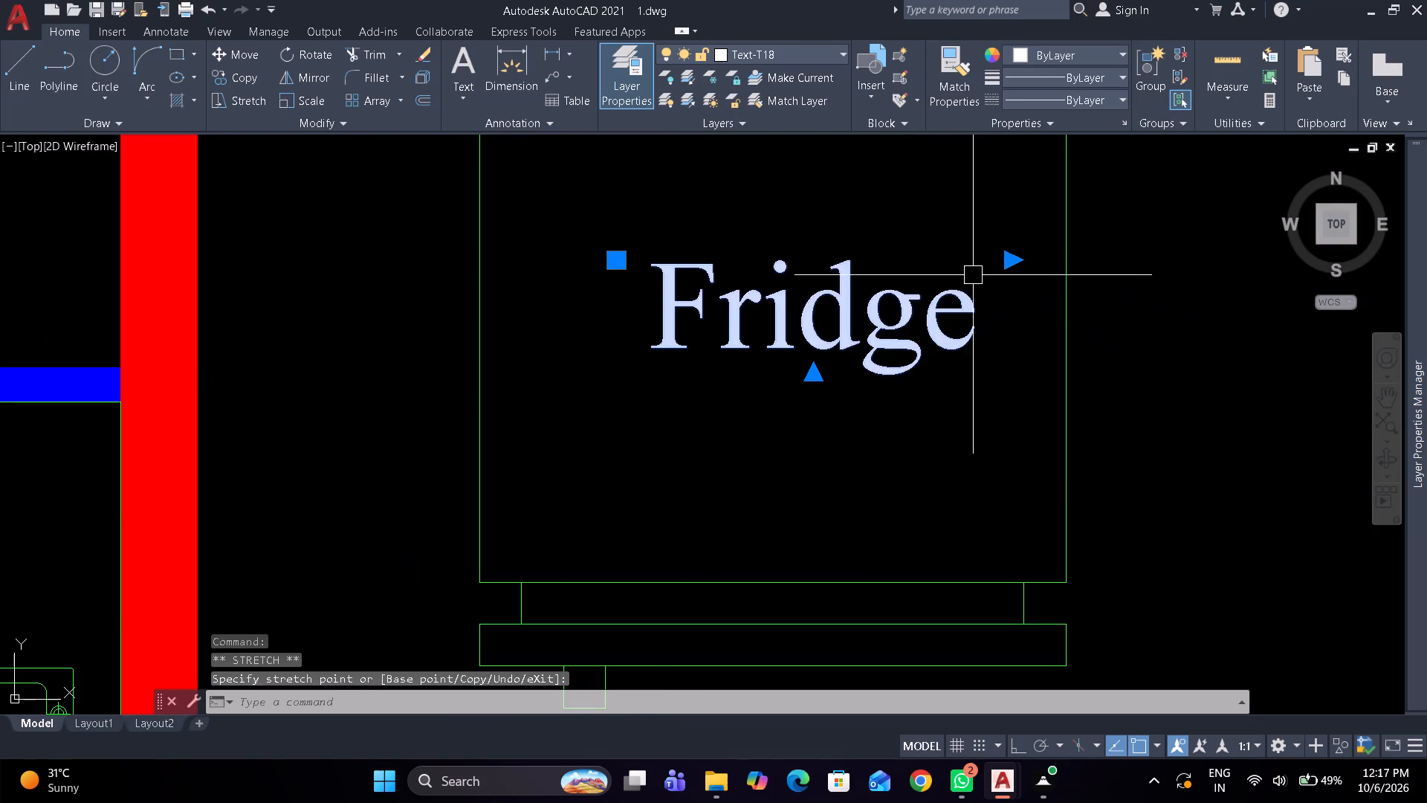
scroll(968, 278, down, 2)
drag(921, 286, 915, 295)
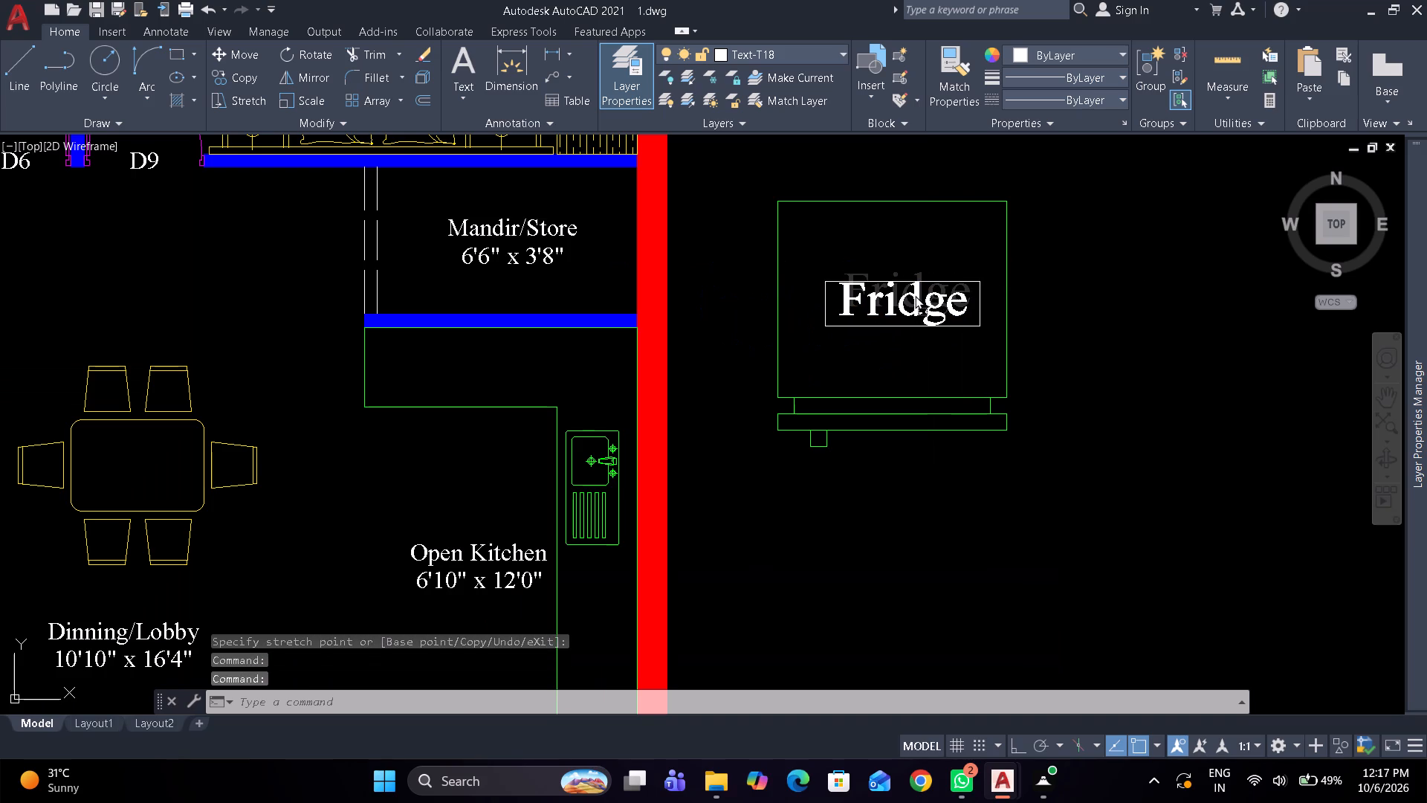
drag(915, 295, 907, 293)
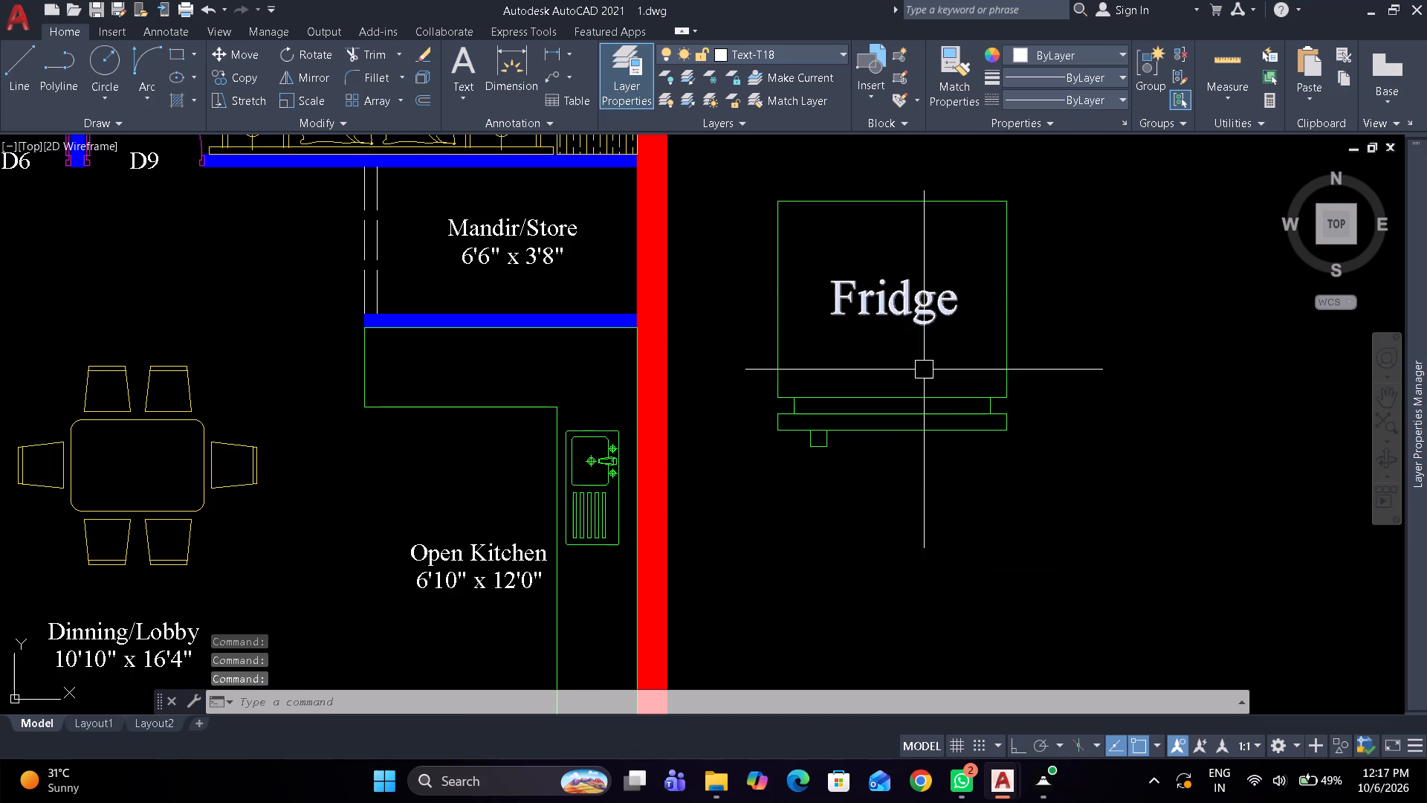
Scale the fridge and its label down to about a quarter size from the fridge's upper-right corner.
drag(986, 464, 968, 439)
drag(886, 292, 876, 283)
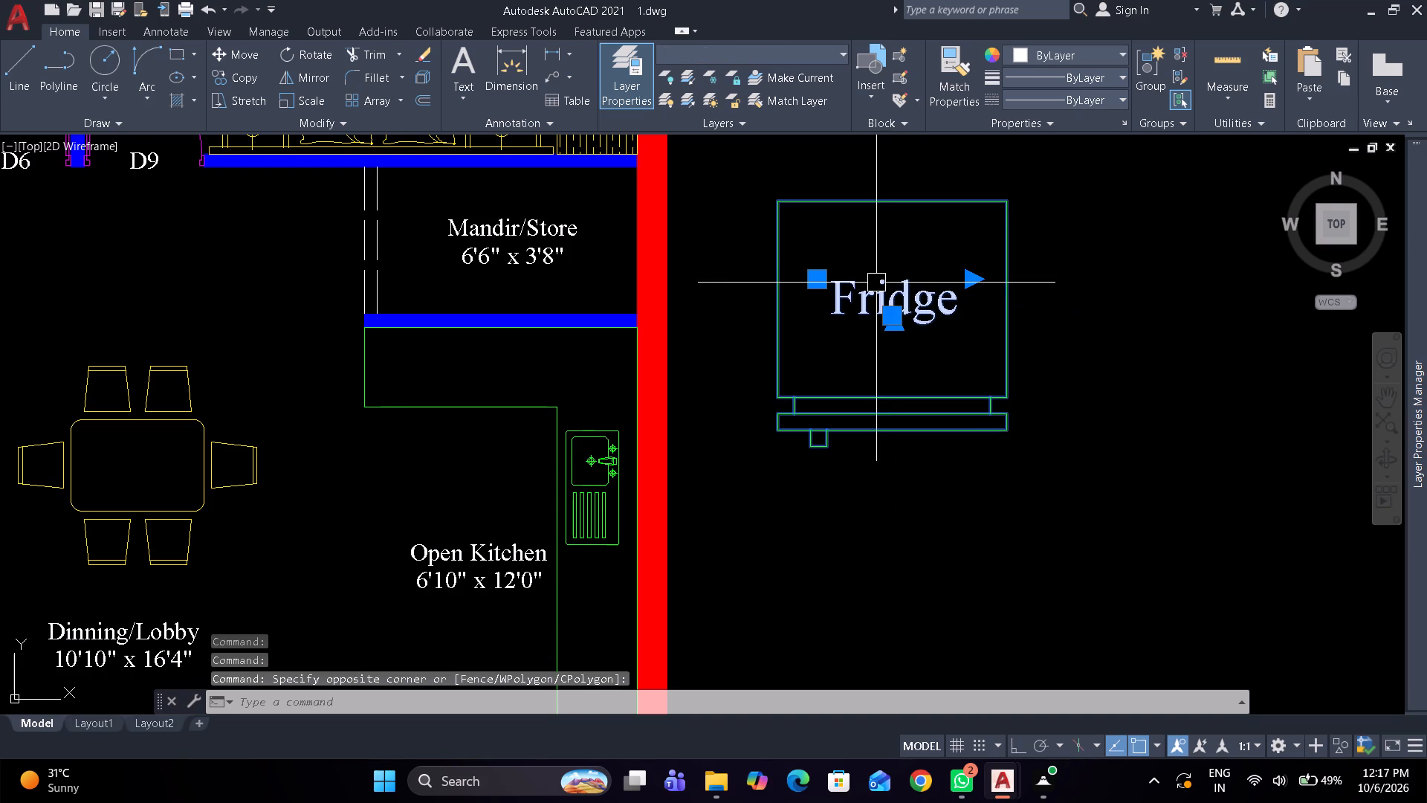
text(sc)
key(space)
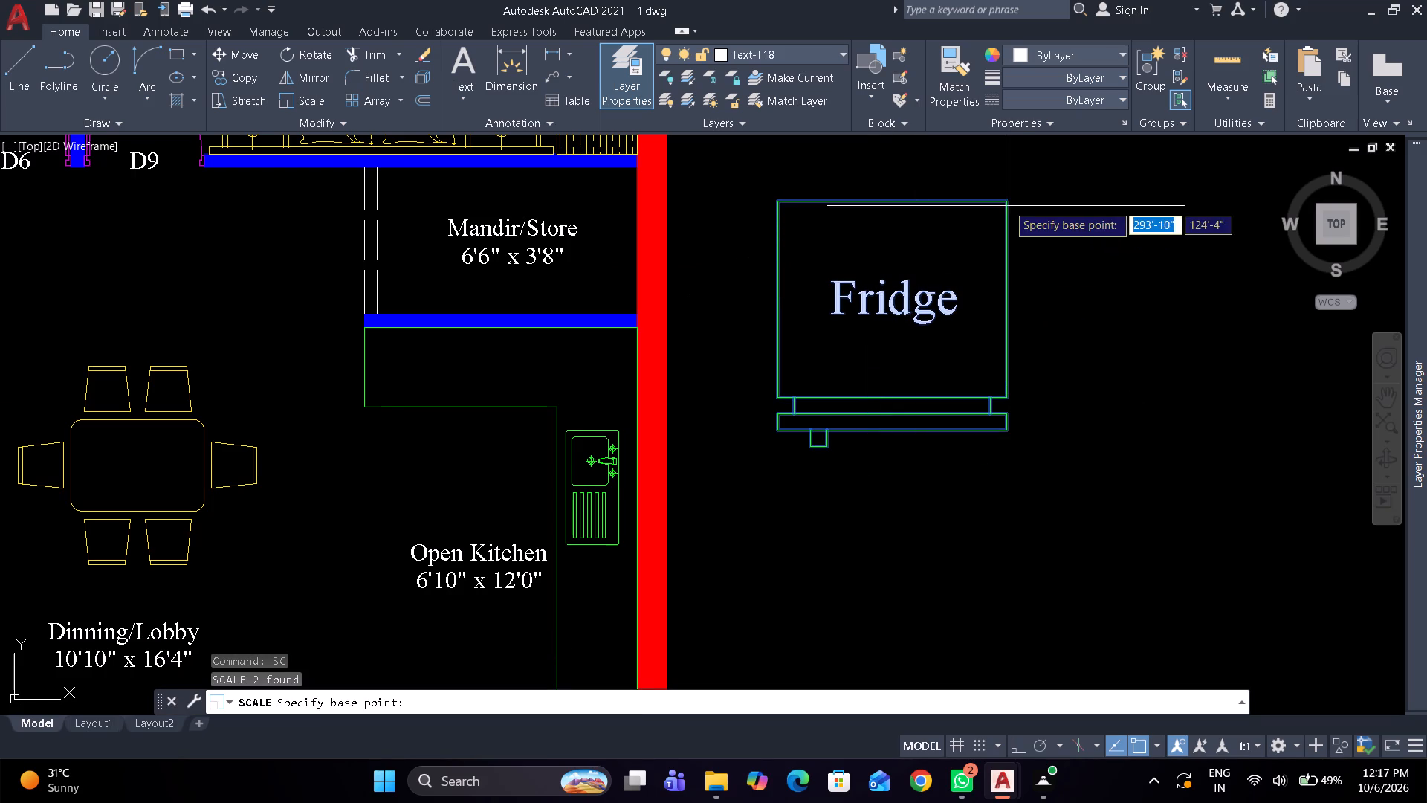
click(1006, 201)
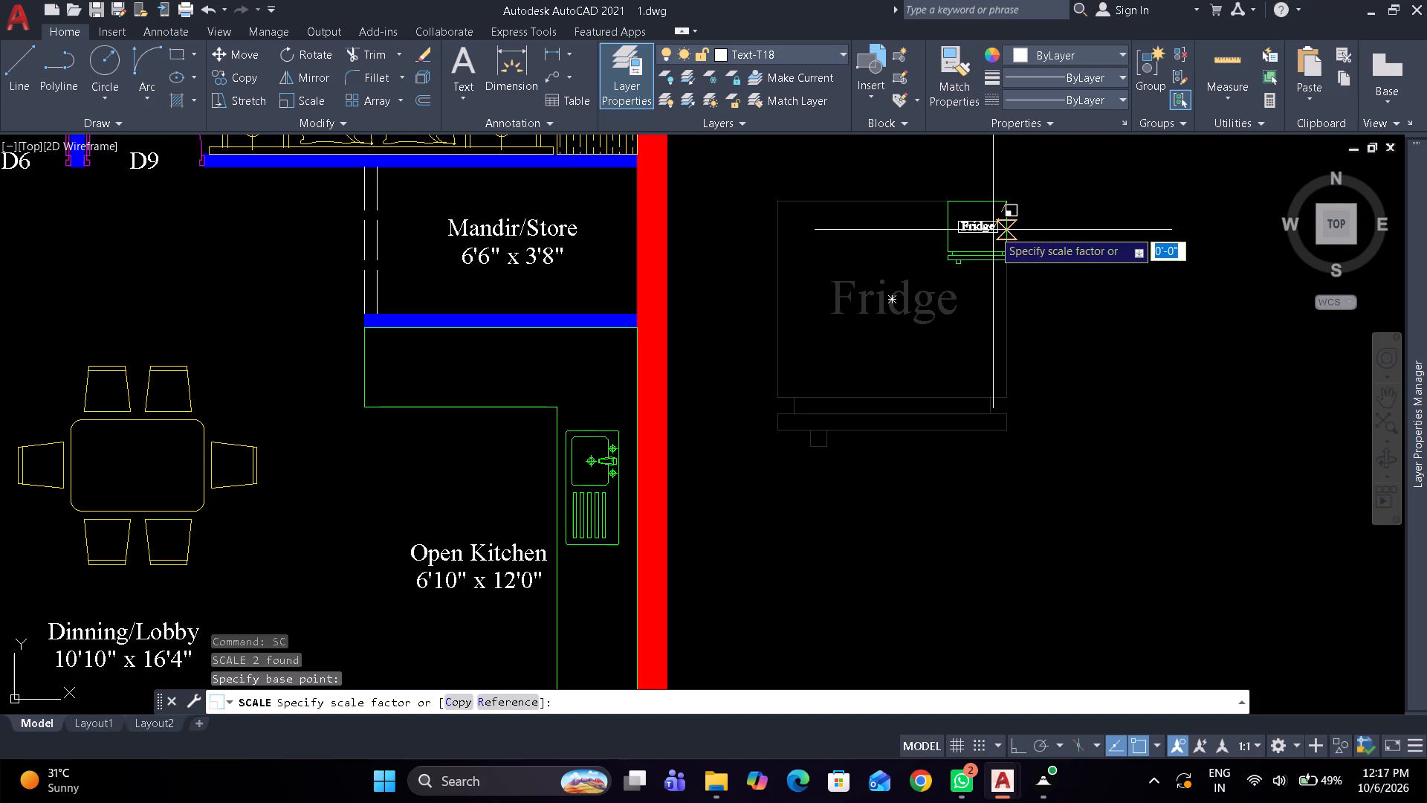
scroll(993, 230, up, 1)
click(993, 230)
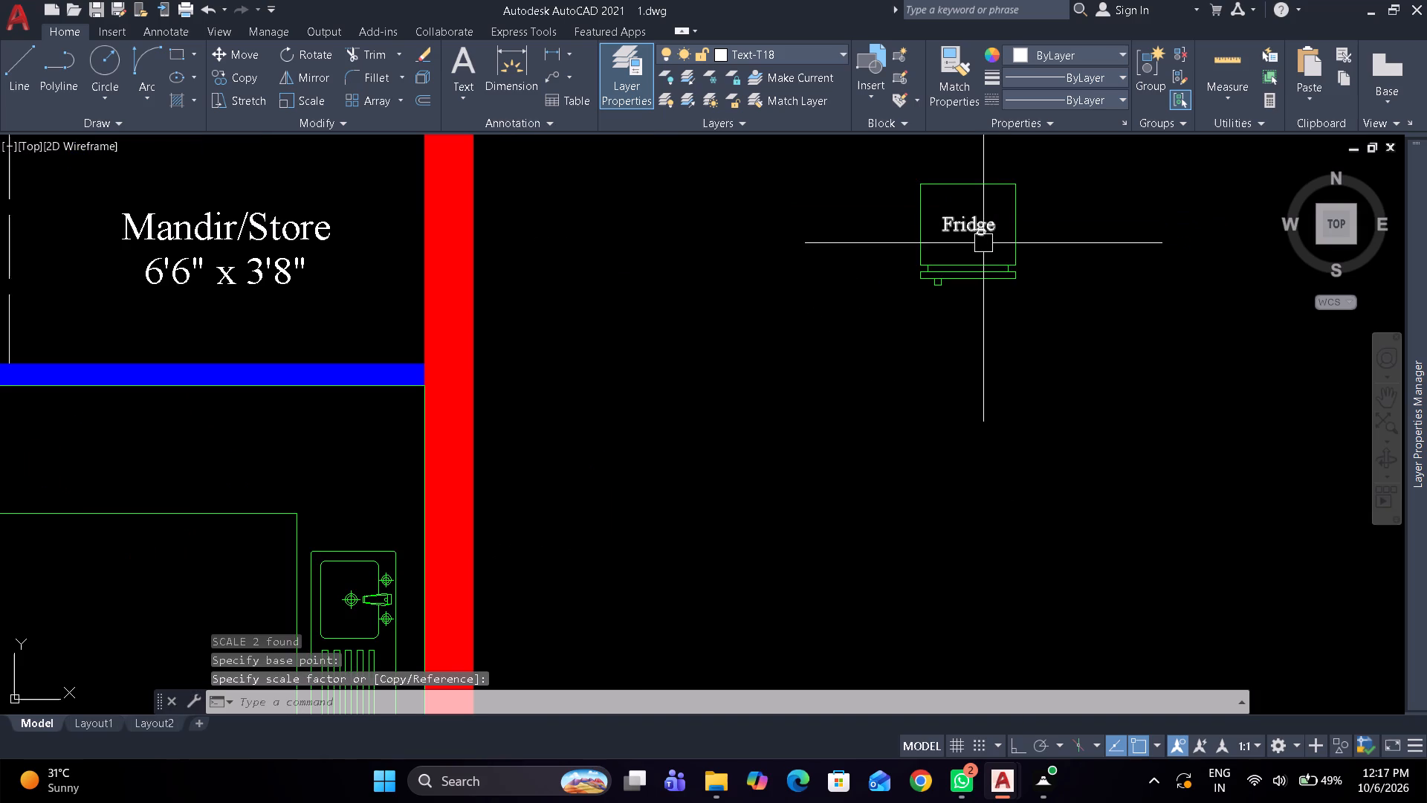
Move the fridge and its label into the Open Kitchen, beside the counter corner below the Mandir/Store wall.
drag(1031, 306, 989, 256)
click(954, 217)
text(m)
key(space)
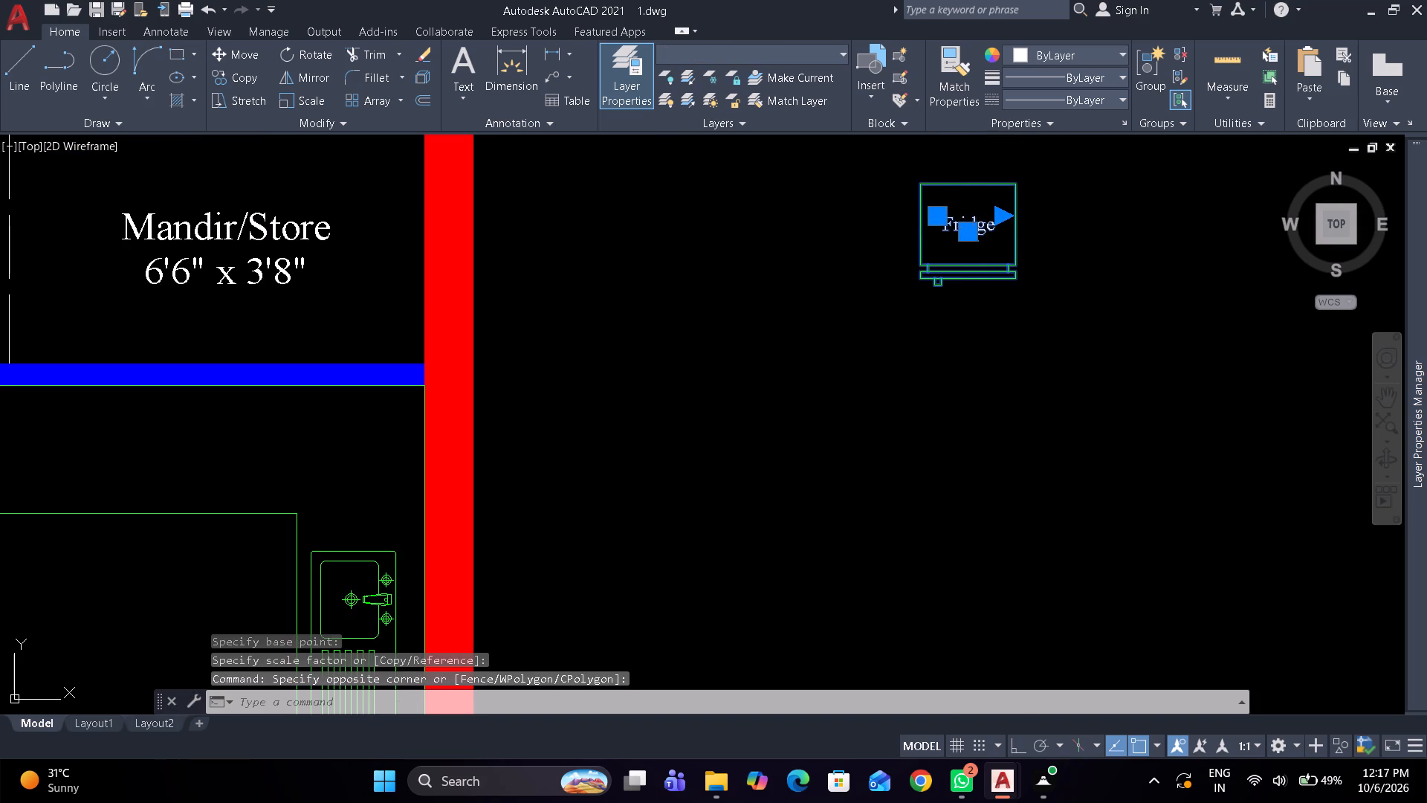
click(1015, 183)
middle_drag(660, 312, 942, 228)
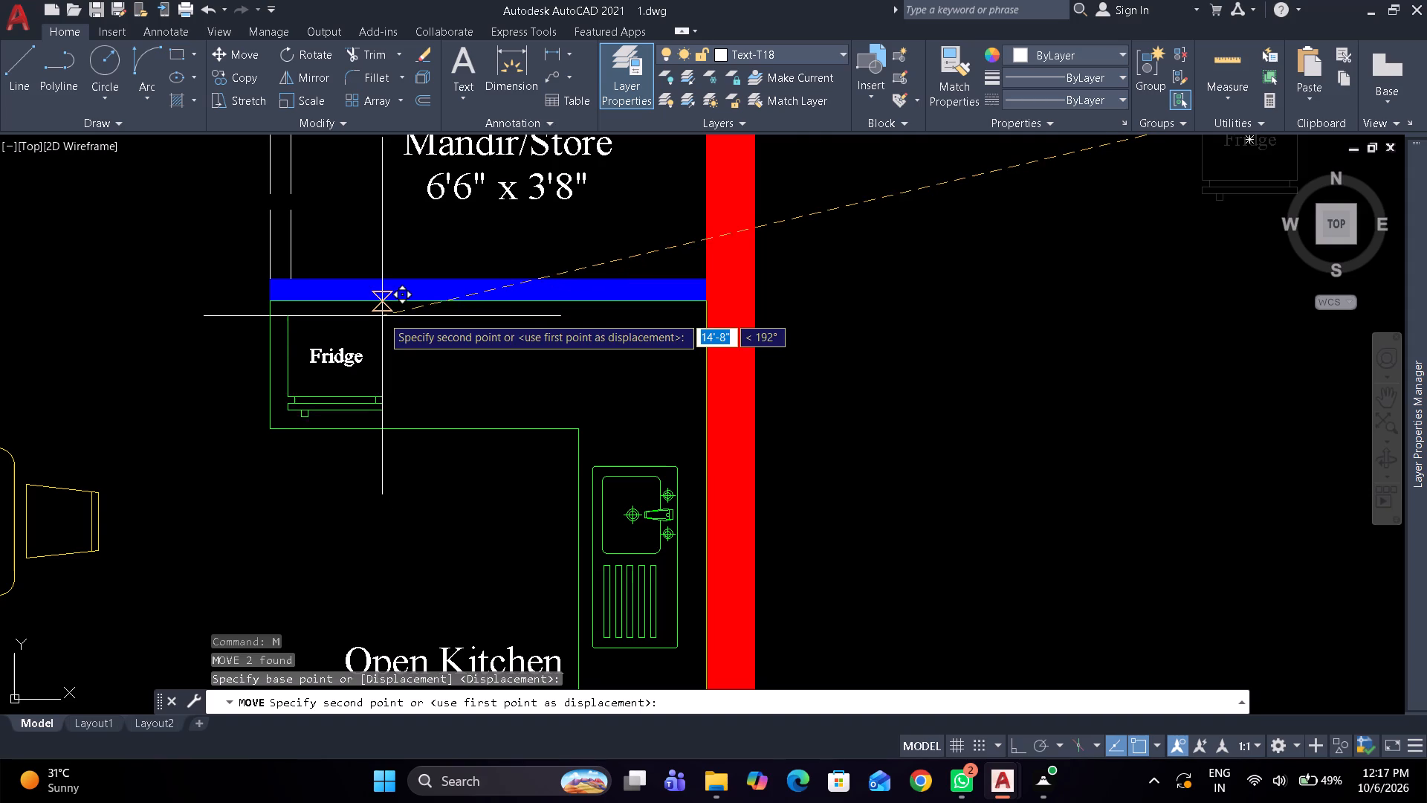
scroll(381, 320, up, 1)
click(381, 320)
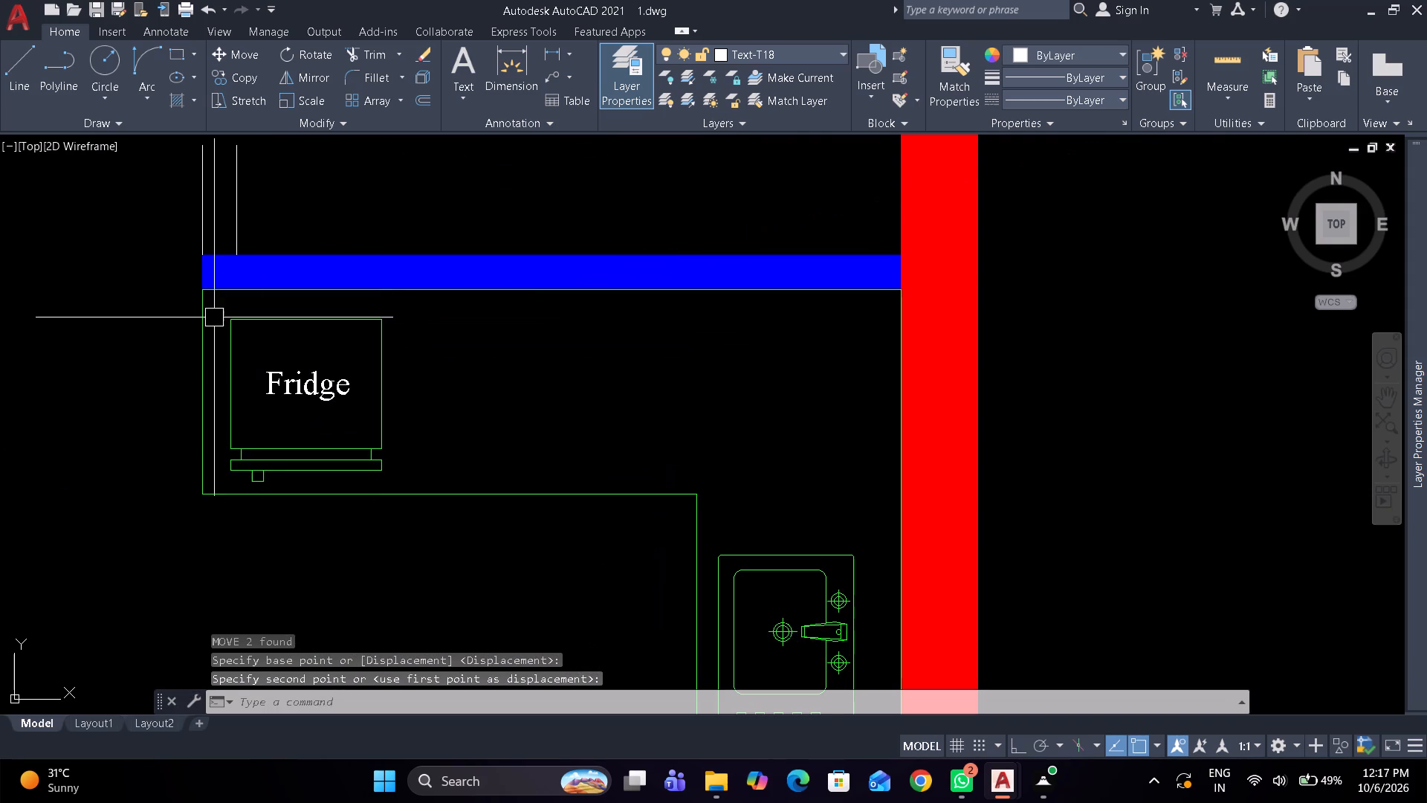
Move the fridge and its label so the fridge's upper-left corner meets the counter's upper-left corner.
drag(166, 310, 171, 320)
click(422, 517)
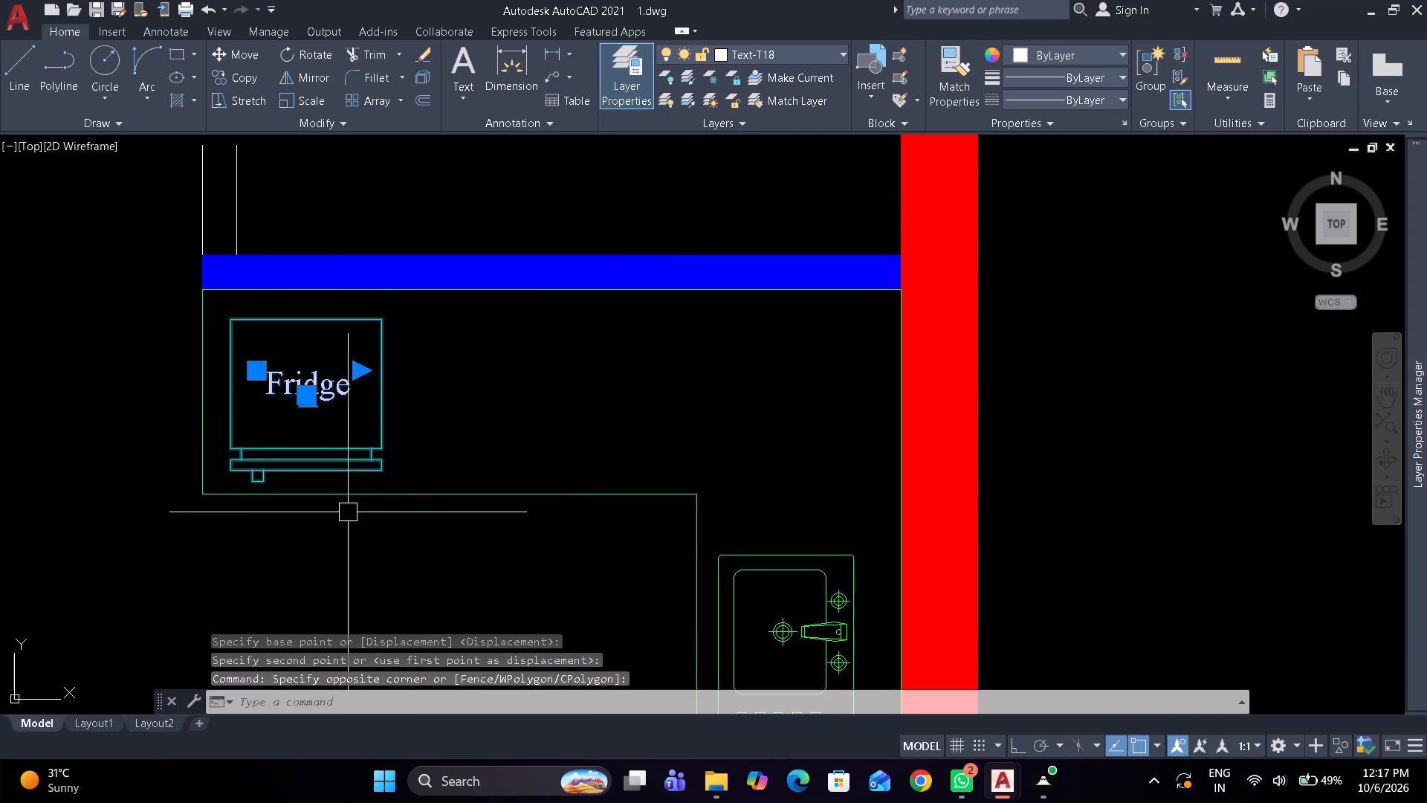
key(space)
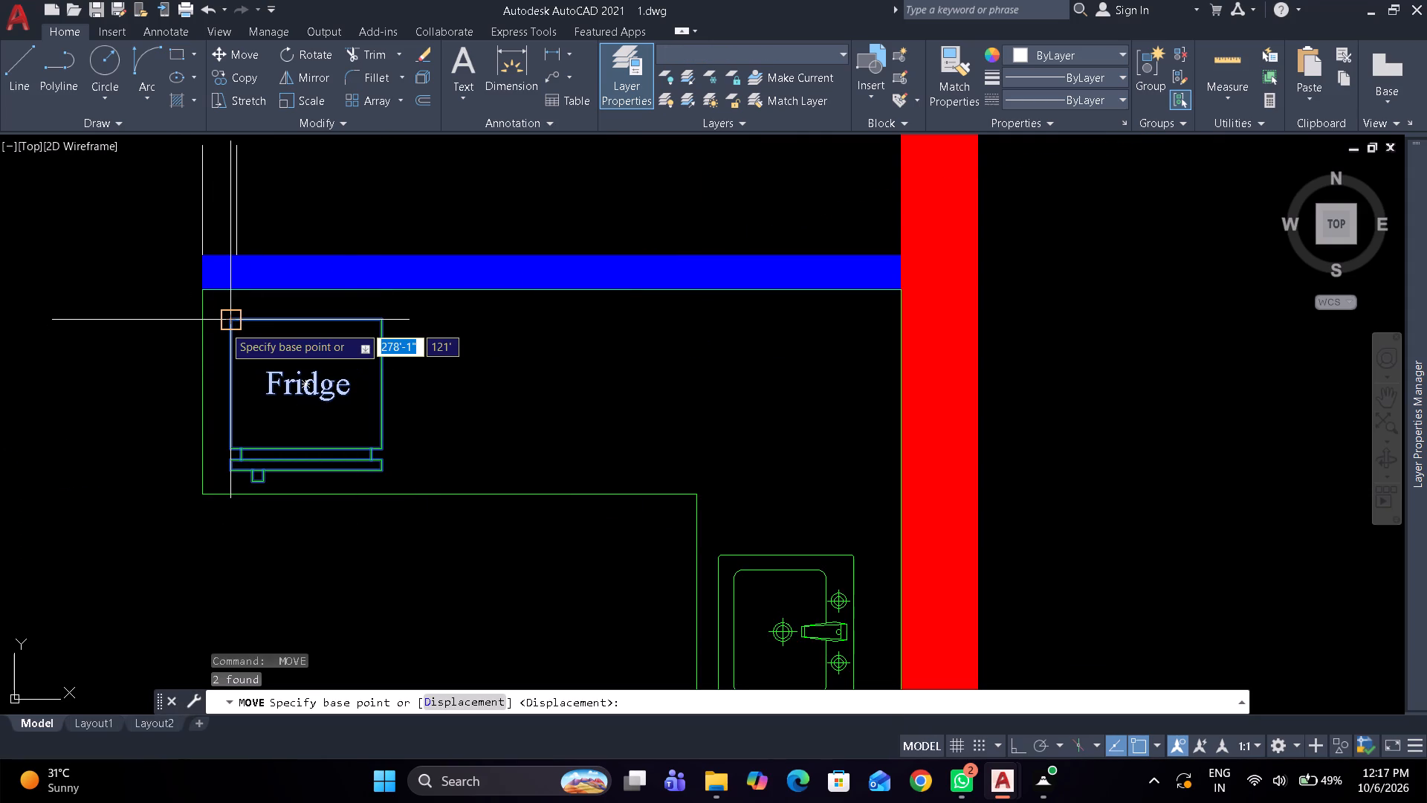
click(224, 326)
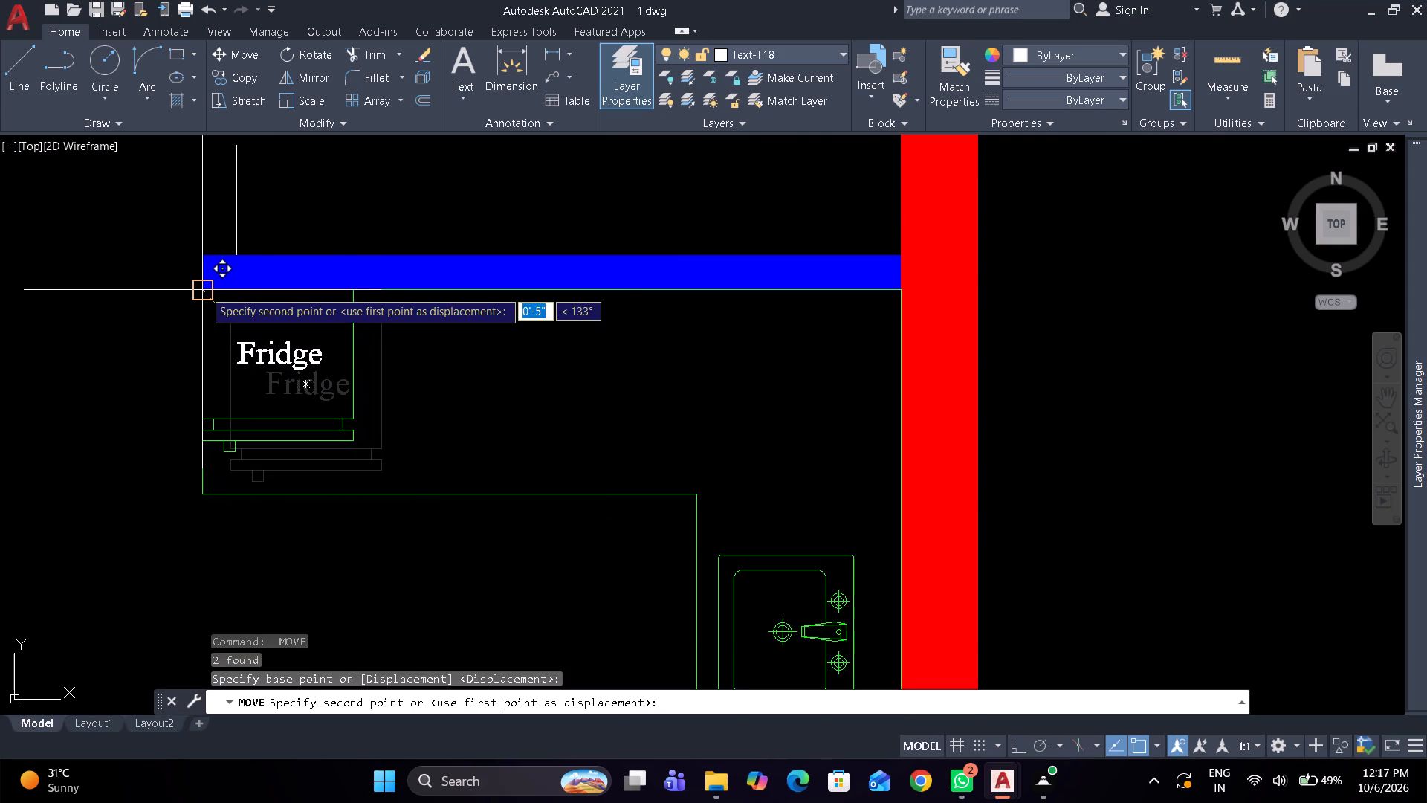
click(204, 290)
Scale the fridge and its label up to about 1.5 times their size from the fridge's upper-left corner.
drag(381, 461, 351, 418)
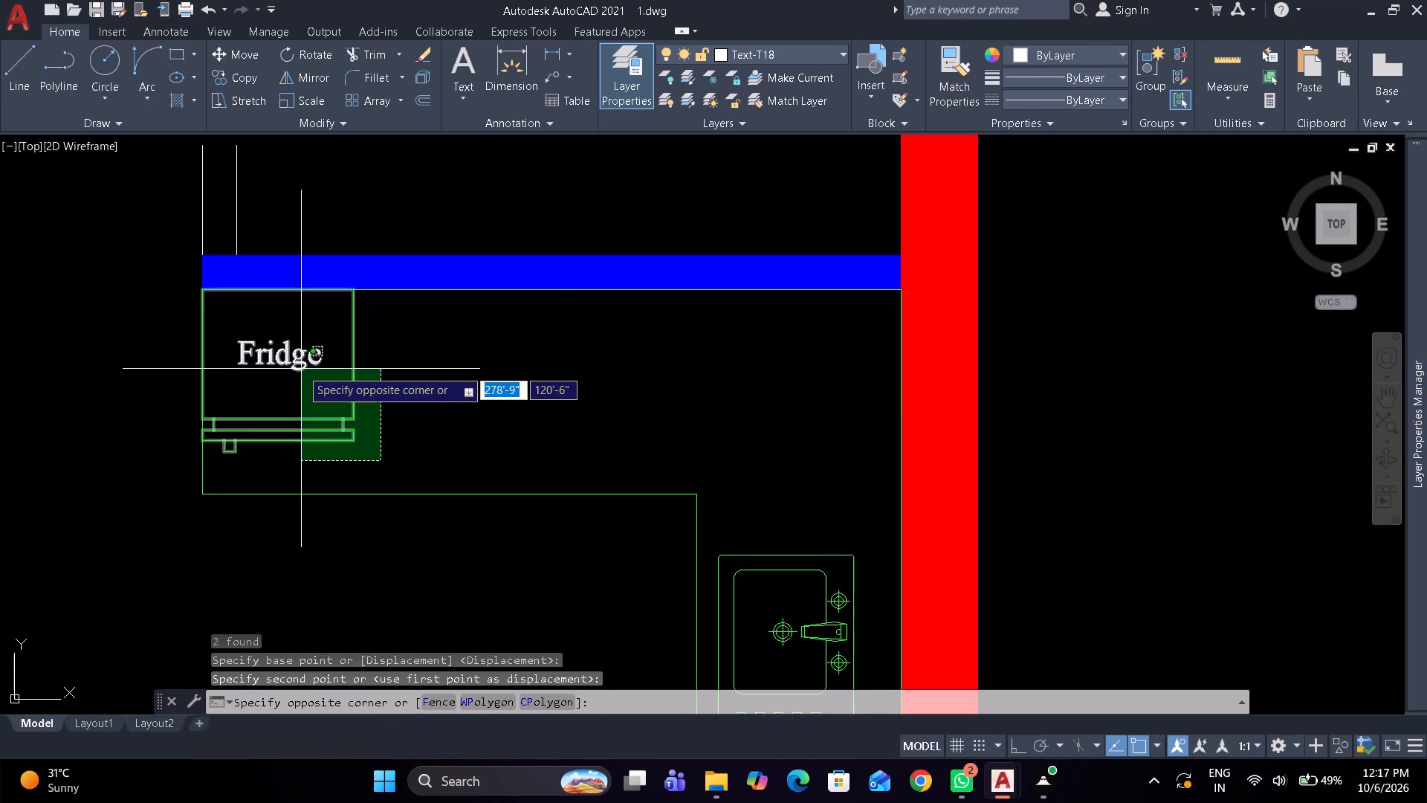
click(301, 369)
key(s)
text(c)
key(space)
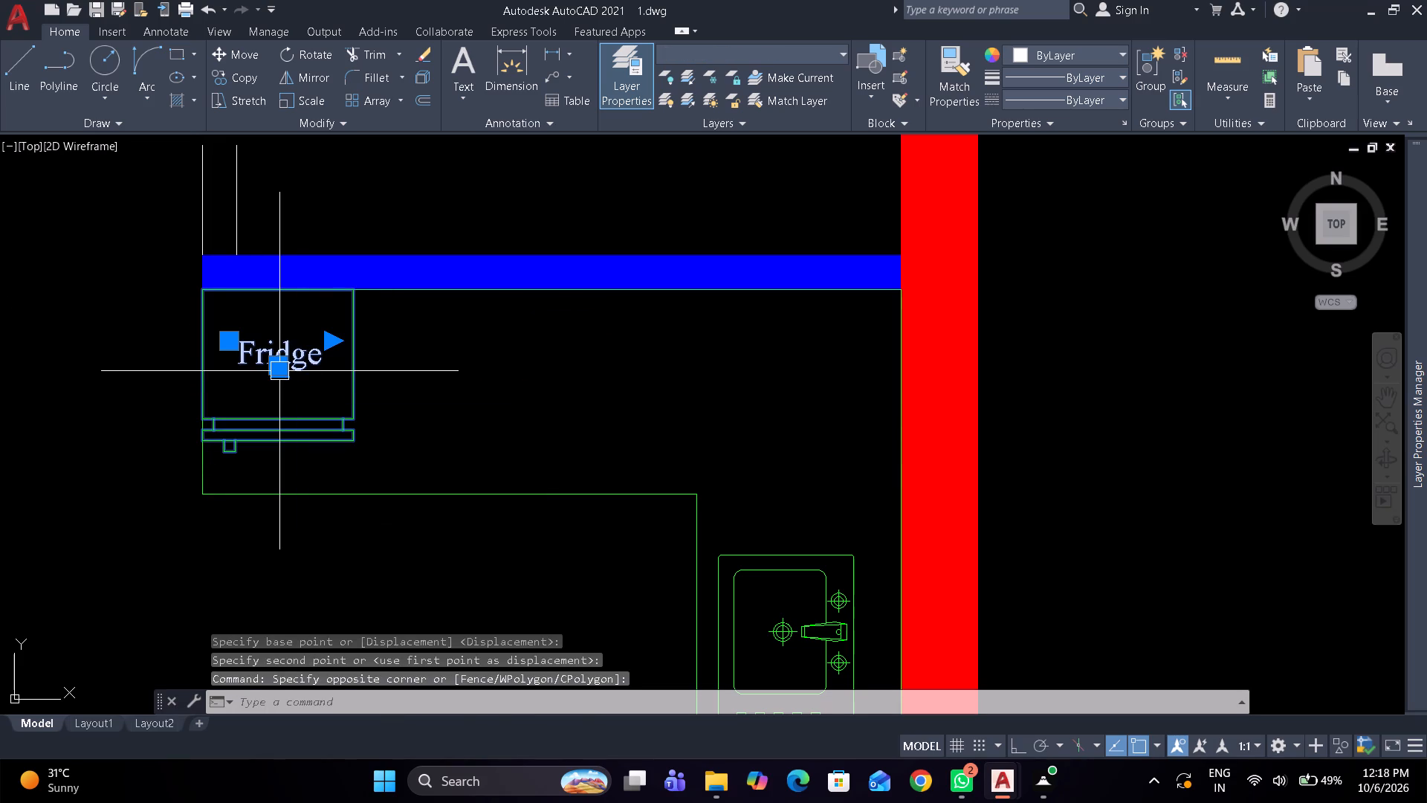
click(204, 299)
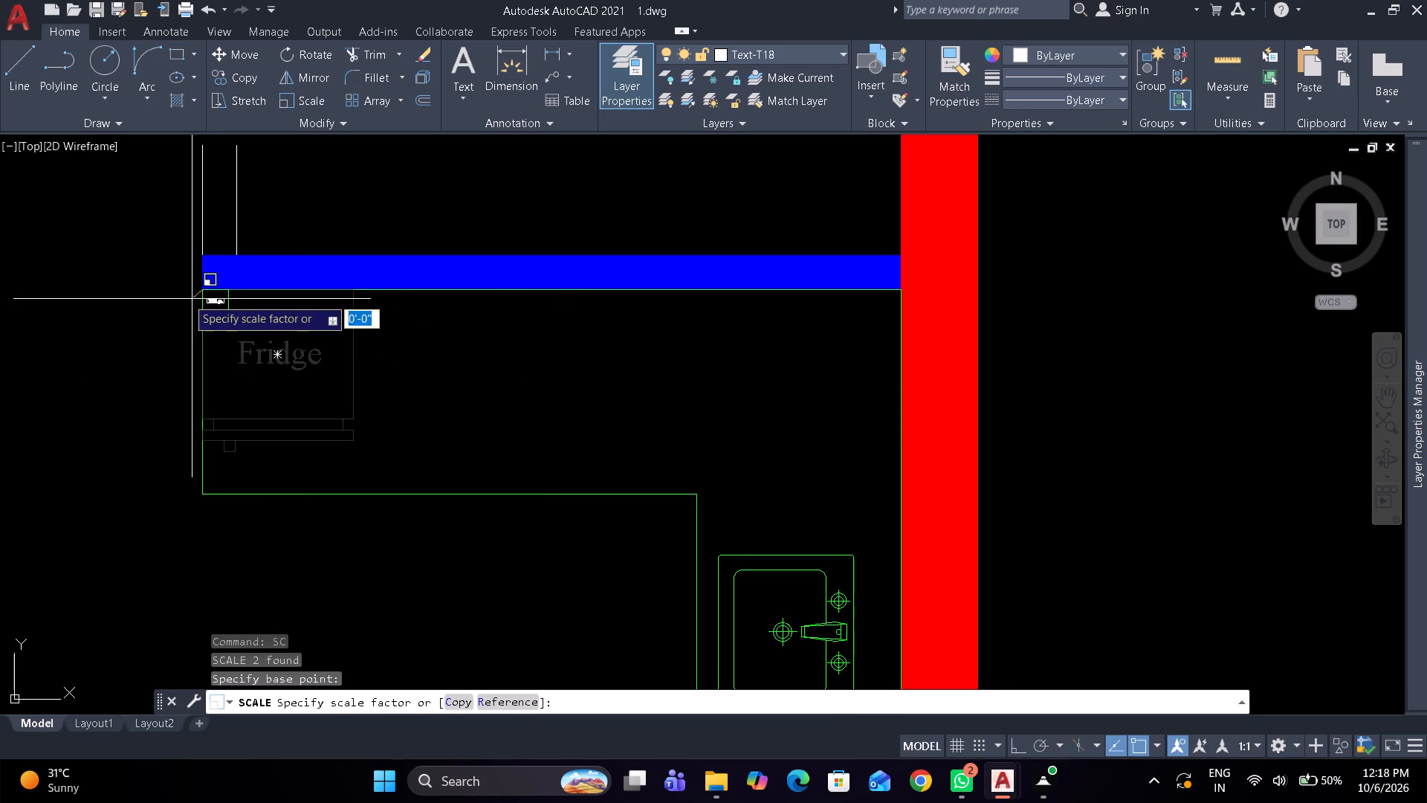
click(83, 263)
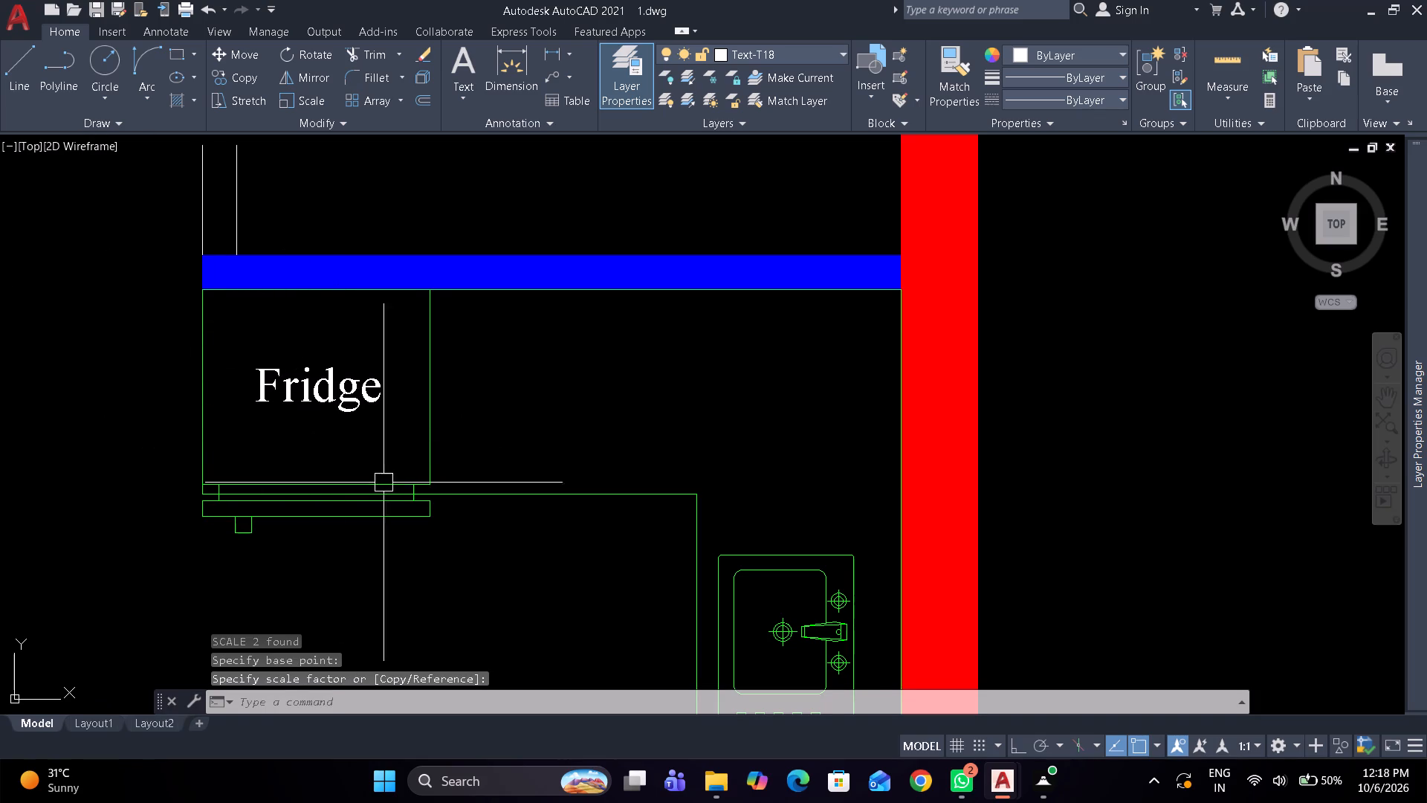
Shorten the upper counter's front line so its left end sits just right of the fridge.
click(457, 493)
drag(207, 488, 216, 488)
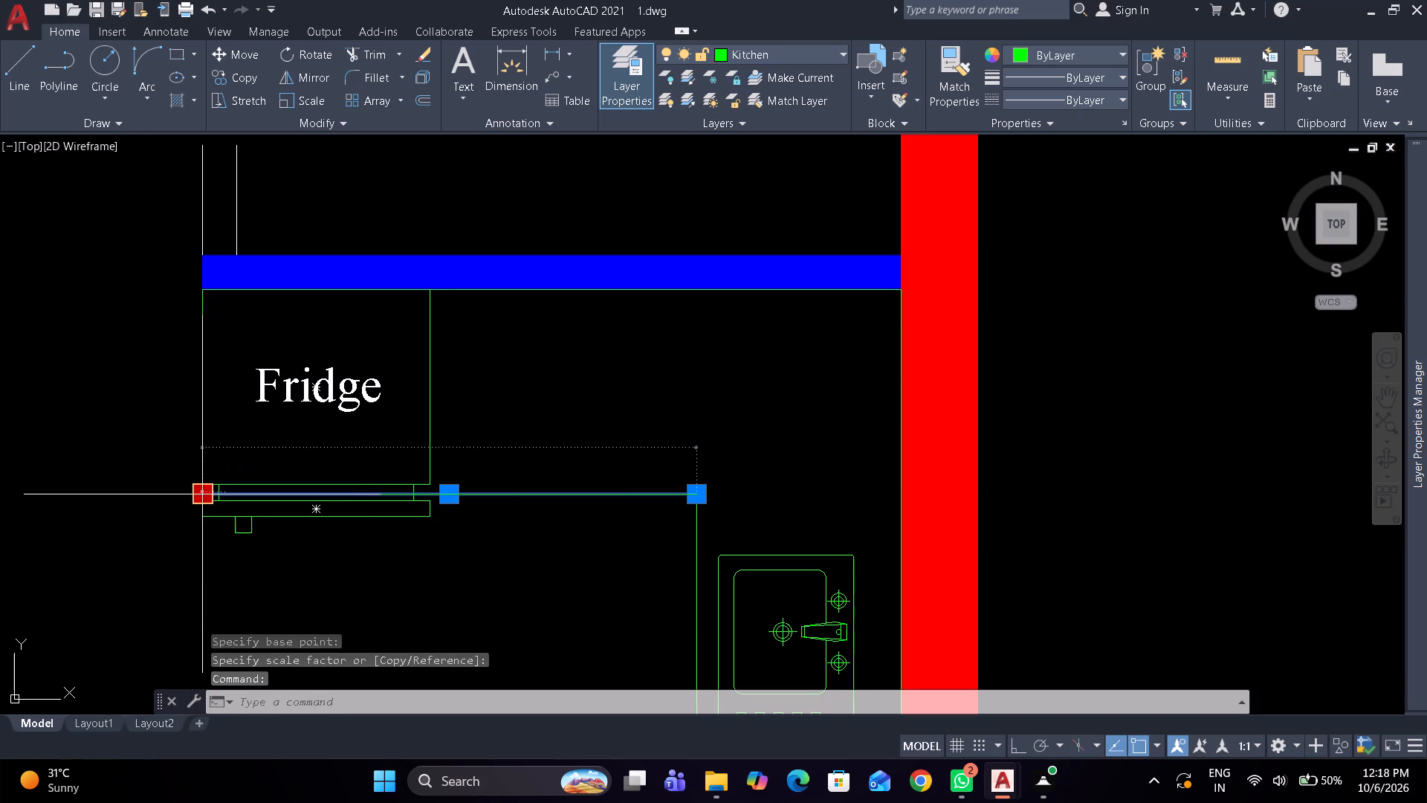
click(448, 493)
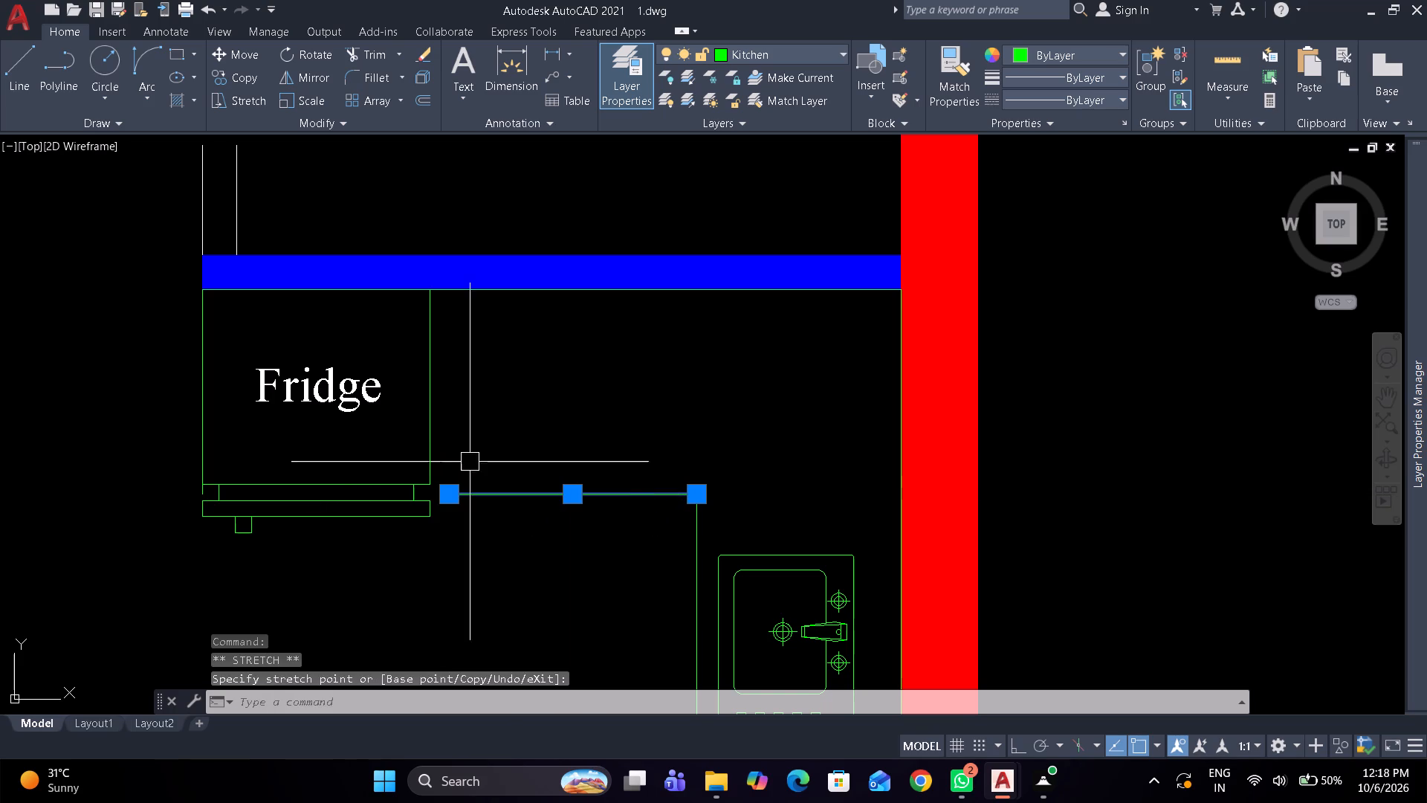
key(Escape)
Move the counter's left edge line from behind the fridge to the left end of the shortened front line.
click(196, 496)
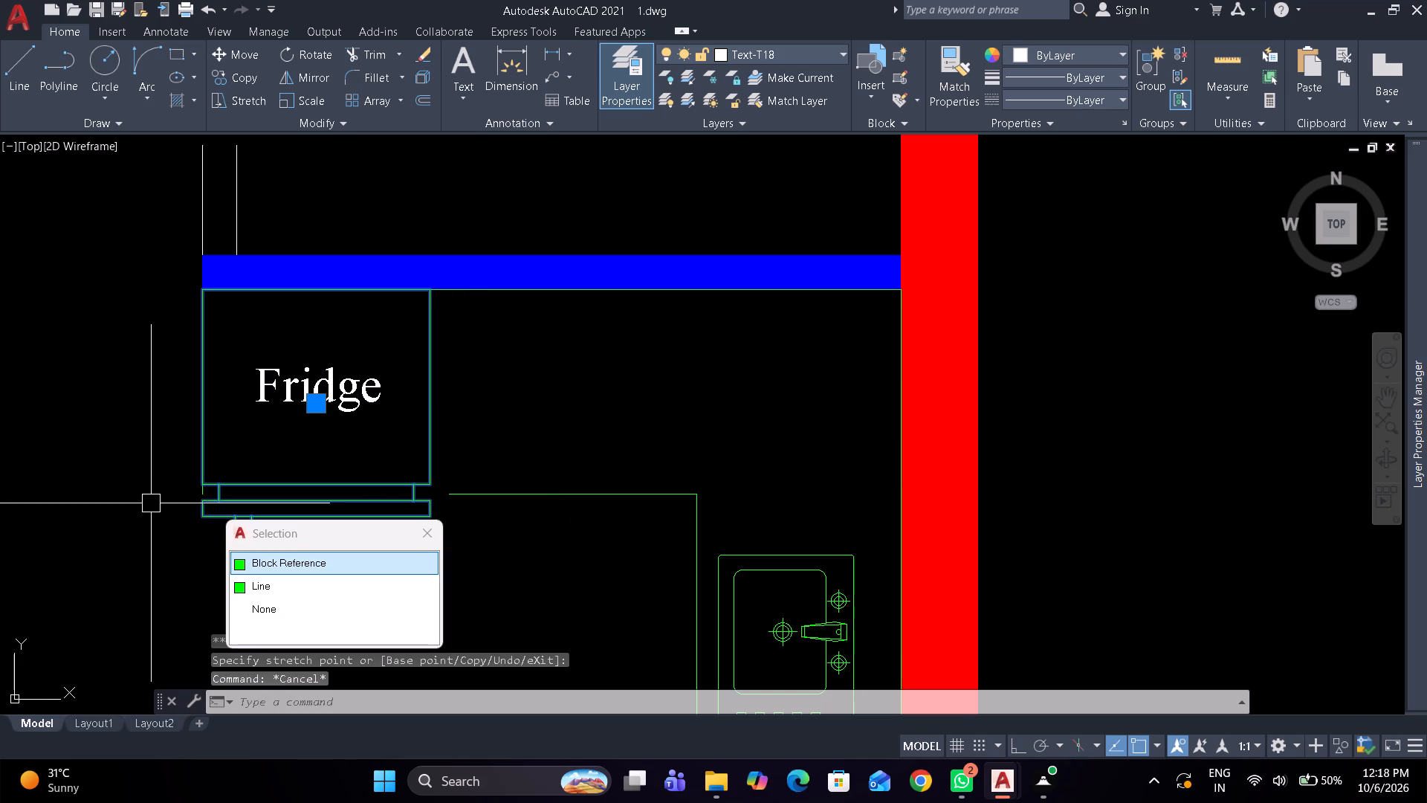
key(Escape)
scroll(193, 497, up, 2)
drag(216, 486, 198, 486)
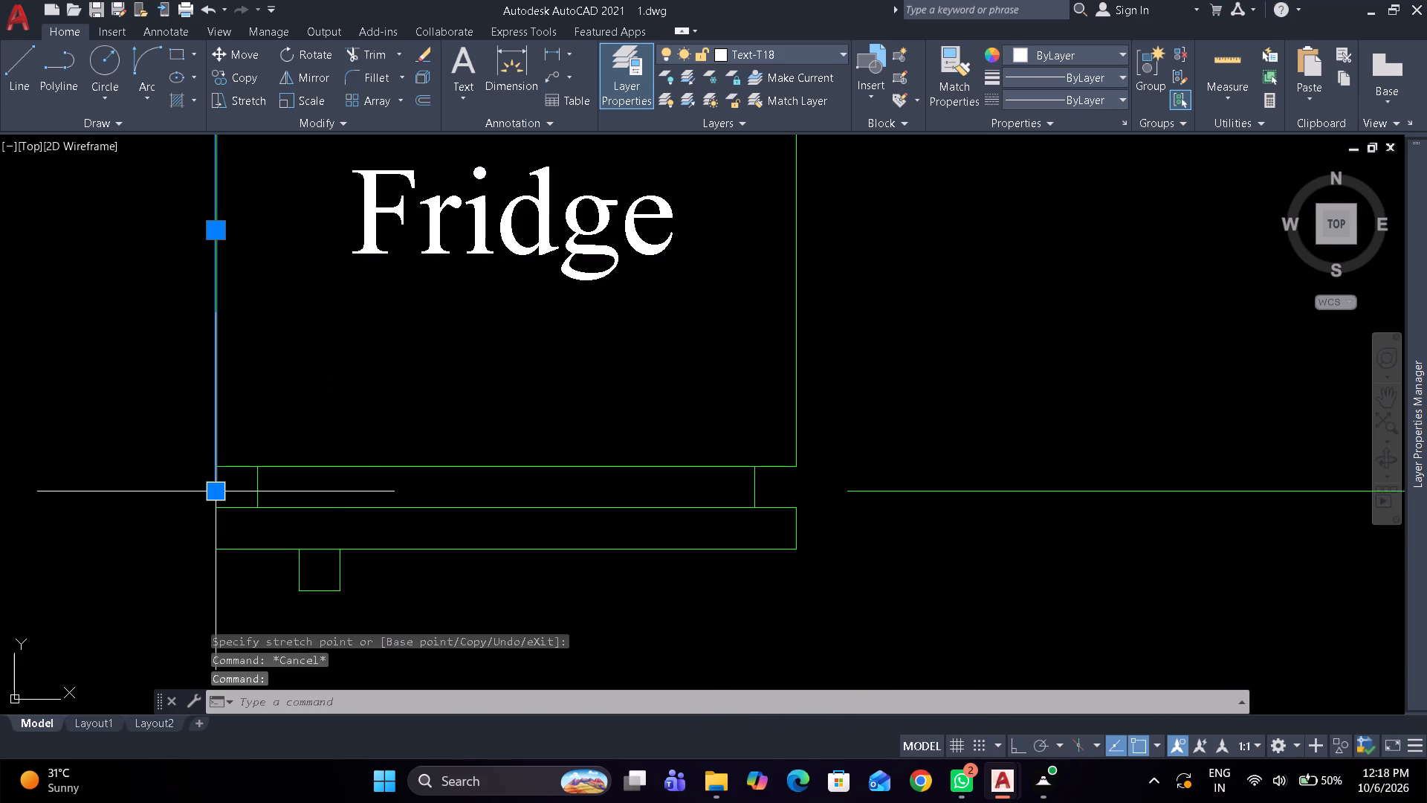
key(m)
key(space)
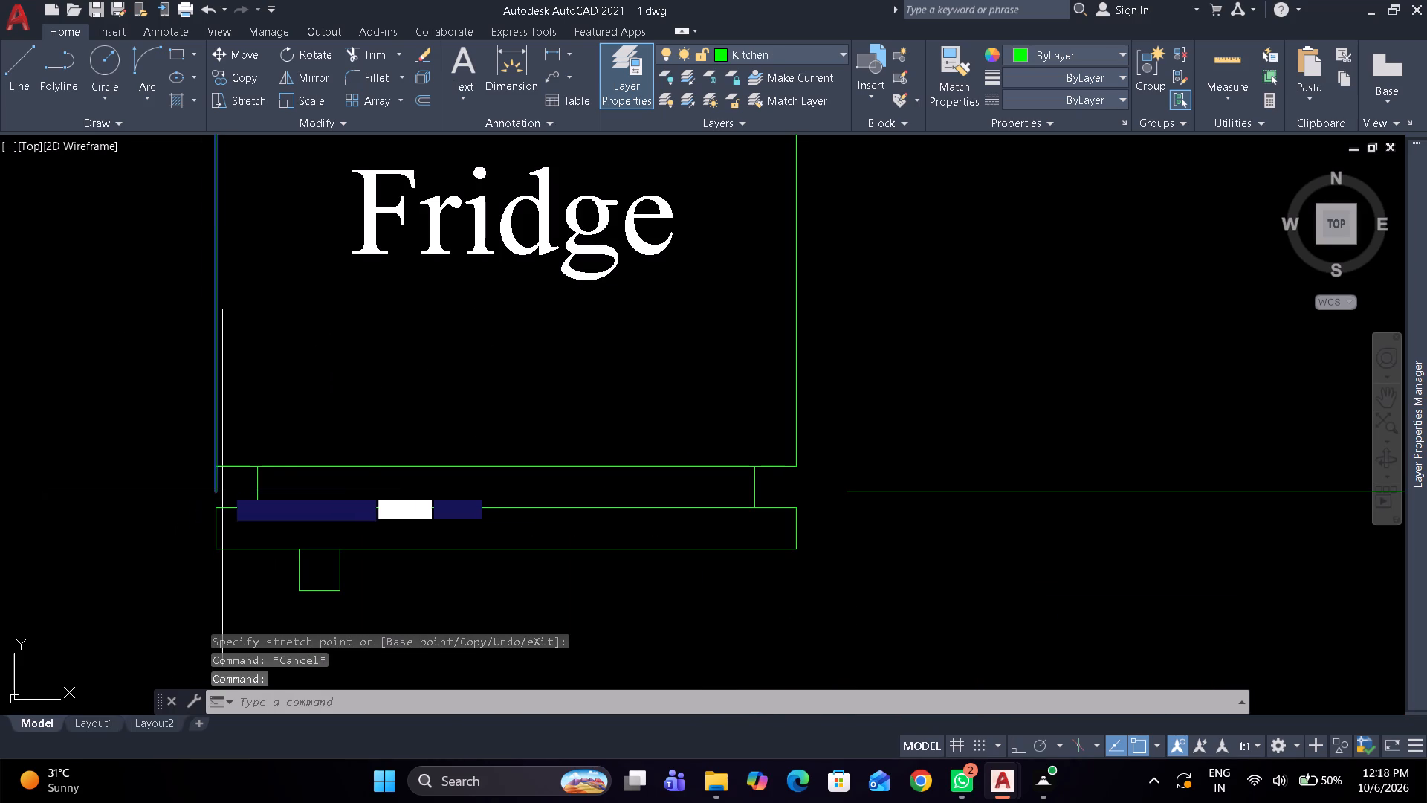
click(223, 486)
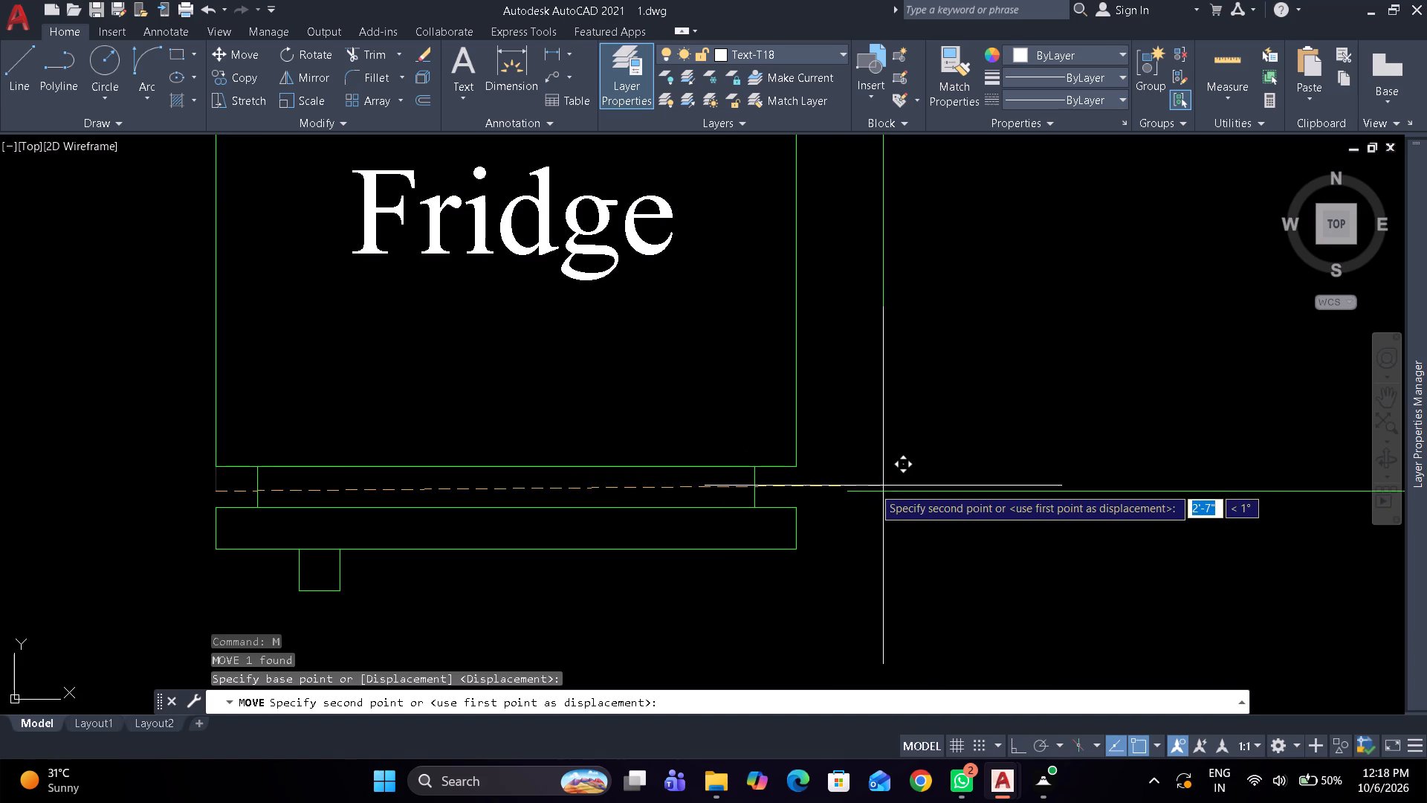
click(850, 490)
Nudge the fridge and its label four increments to the right, towards the counter's new end.
scroll(805, 405, down, 4)
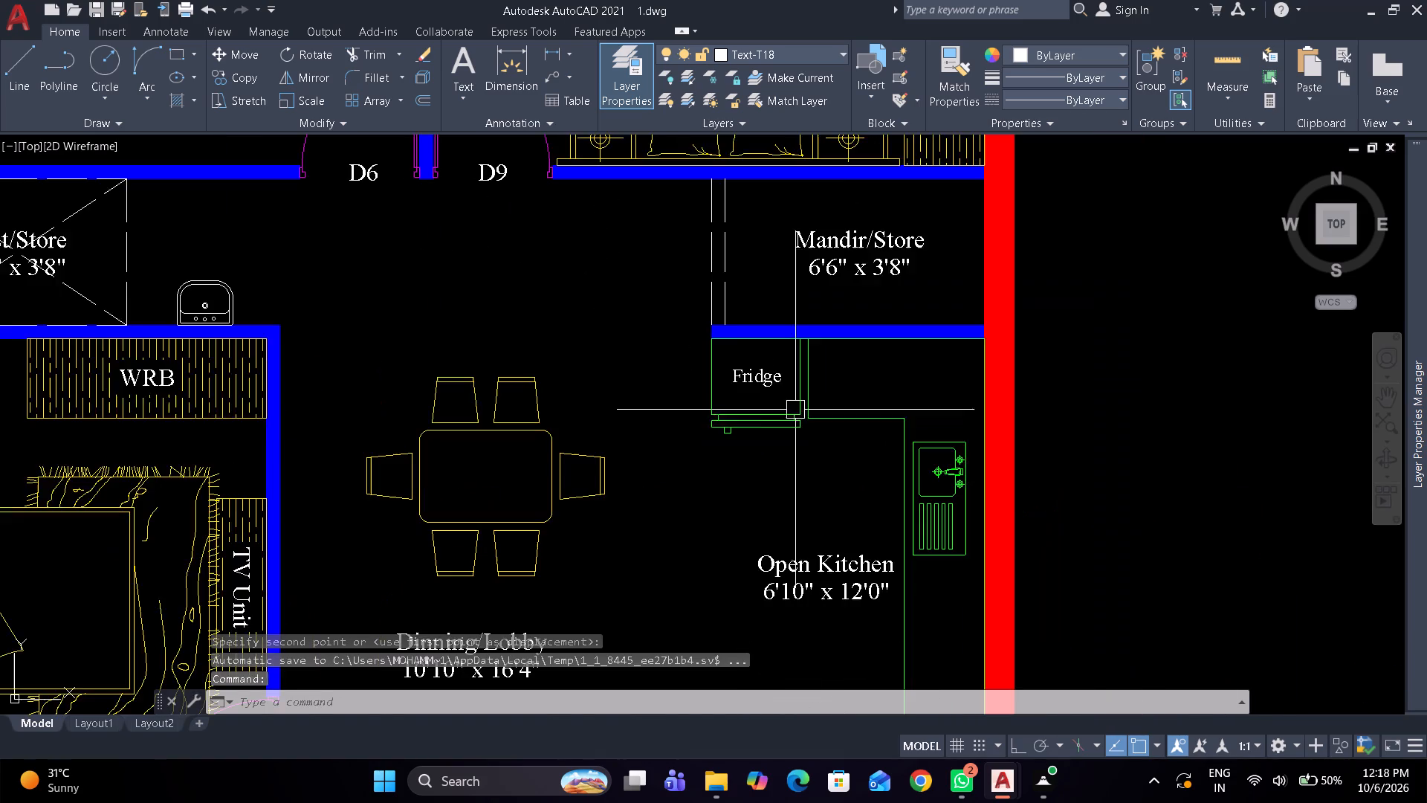
scroll(783, 423, up, 2)
drag(782, 423, 770, 403)
click(679, 294)
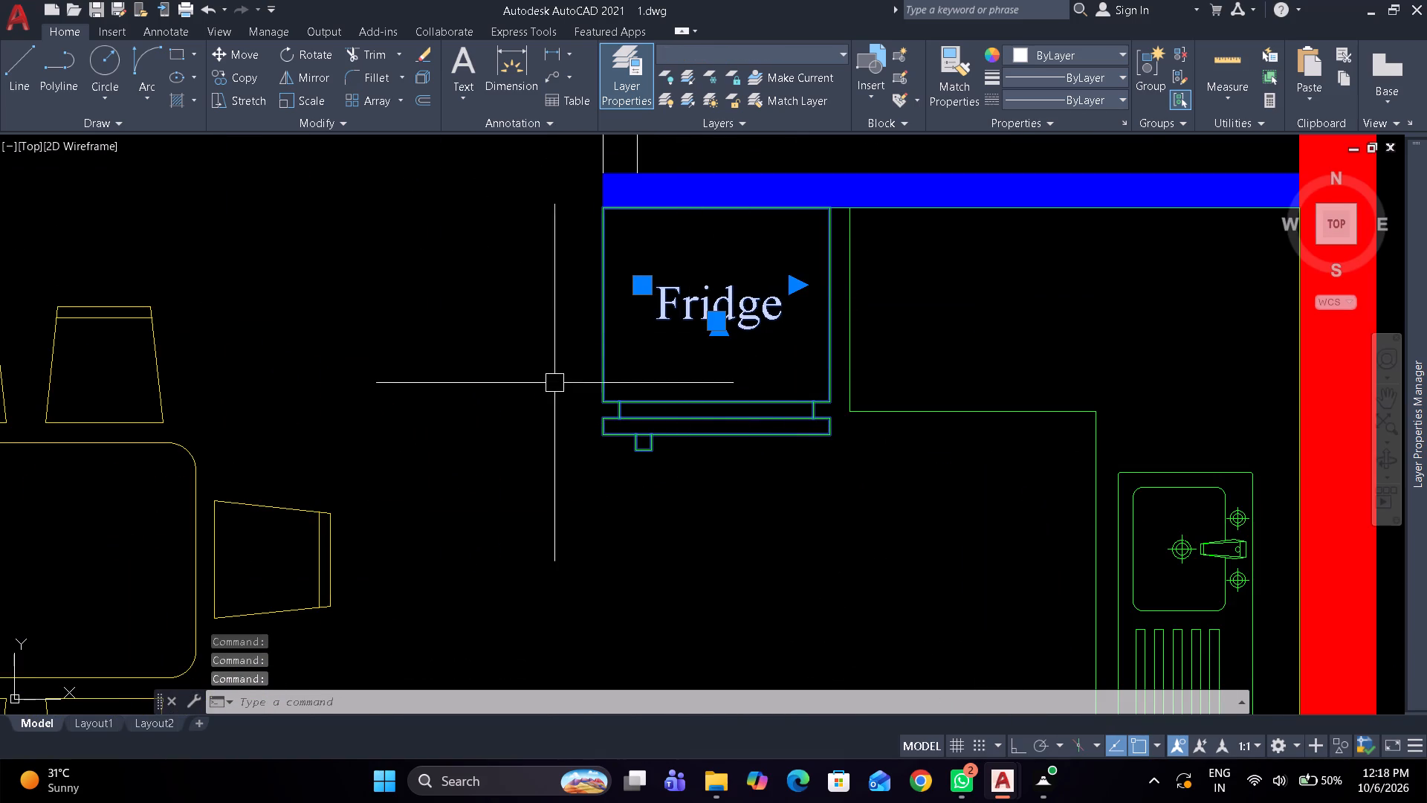
key(ctrl+Right)
key(ctrl+Right)
key(ctrl+Right)
key(ctrl+Right)
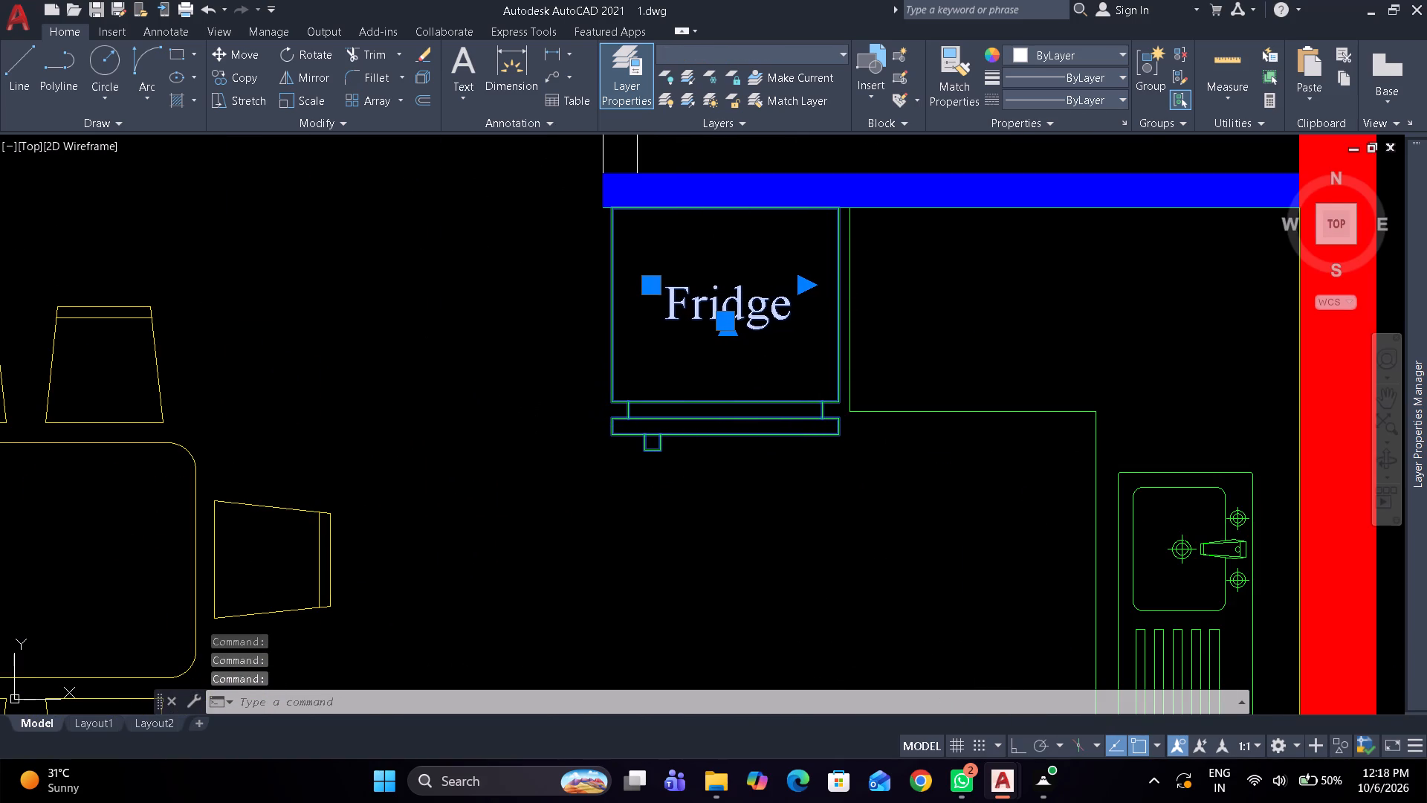
key(Escape)
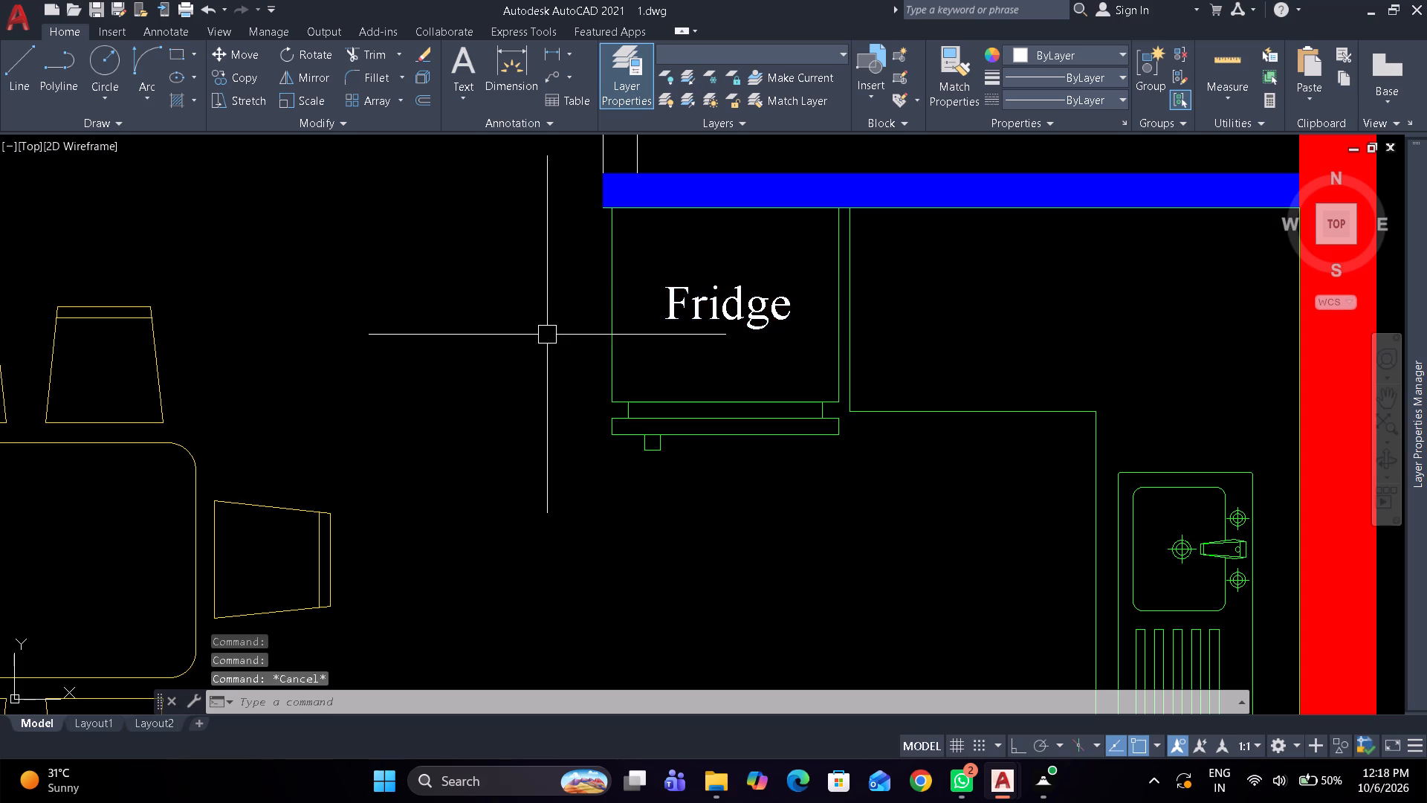
Save the floor plan drawing.
scroll(611, 199, up, 4)
middle_drag(611, 198, 578, 275)
scroll(582, 268, down, 5)
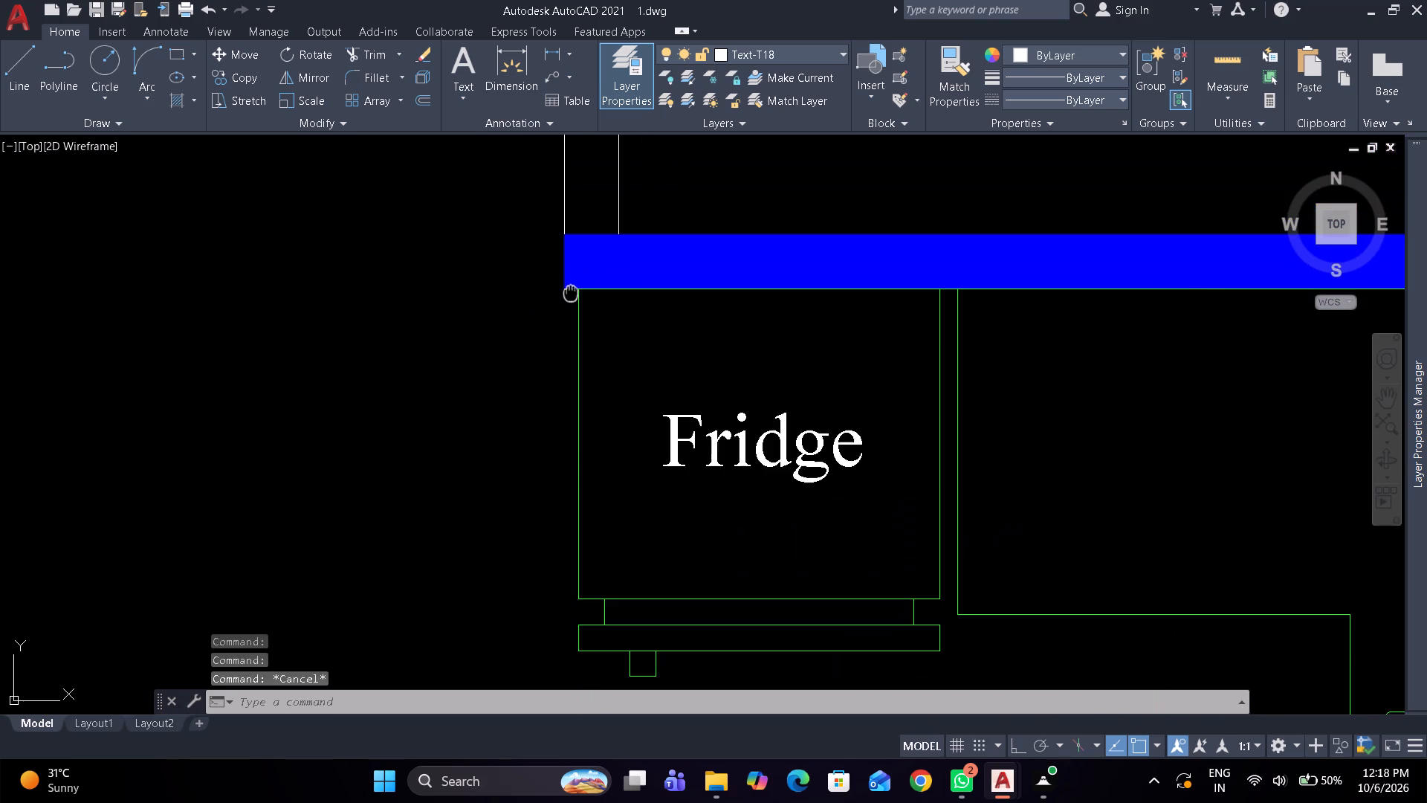
scroll(532, 343, down, 5)
middle_drag(541, 532, 640, 478)
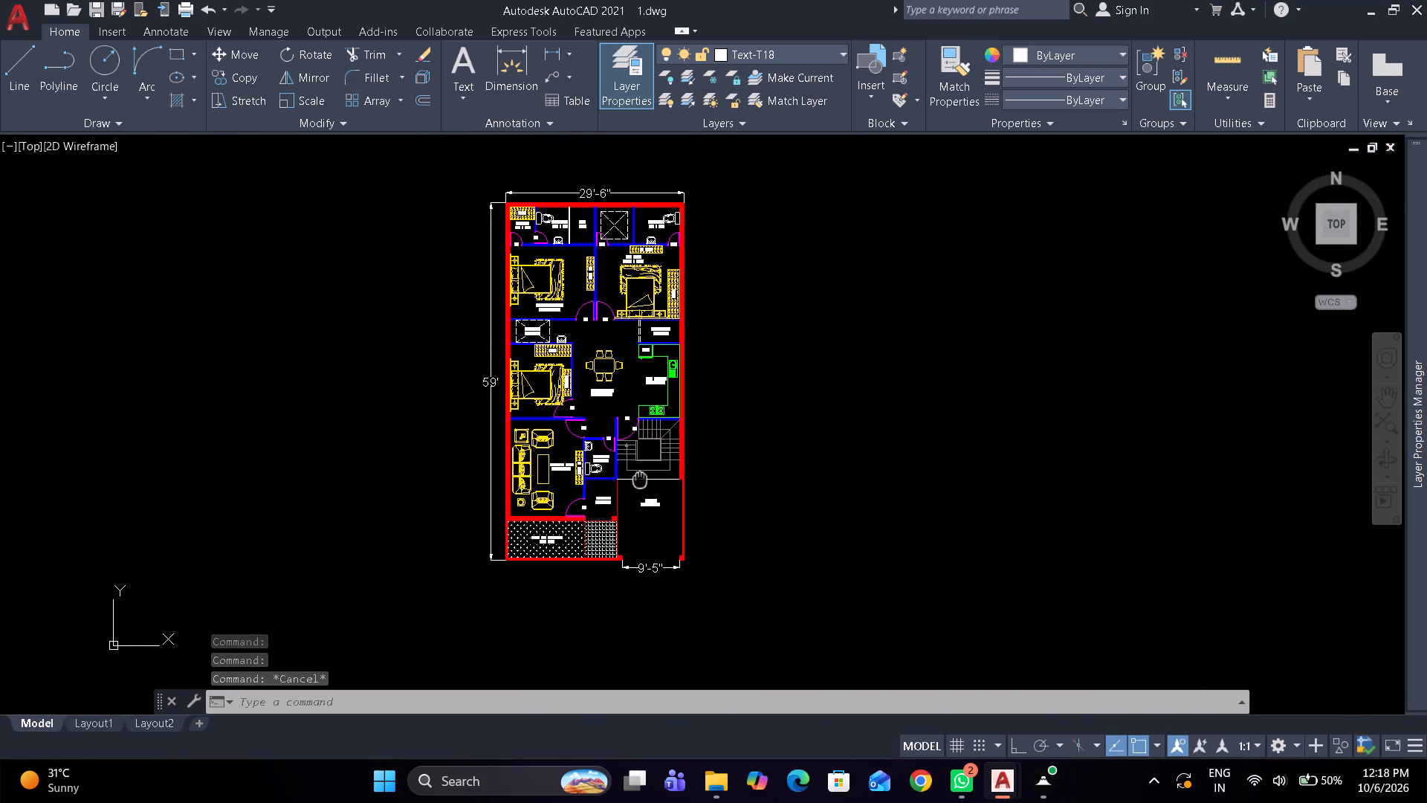
scroll(609, 475, up, 1)
middle_drag(609, 474, 626, 514)
scroll(626, 514, down, 1)
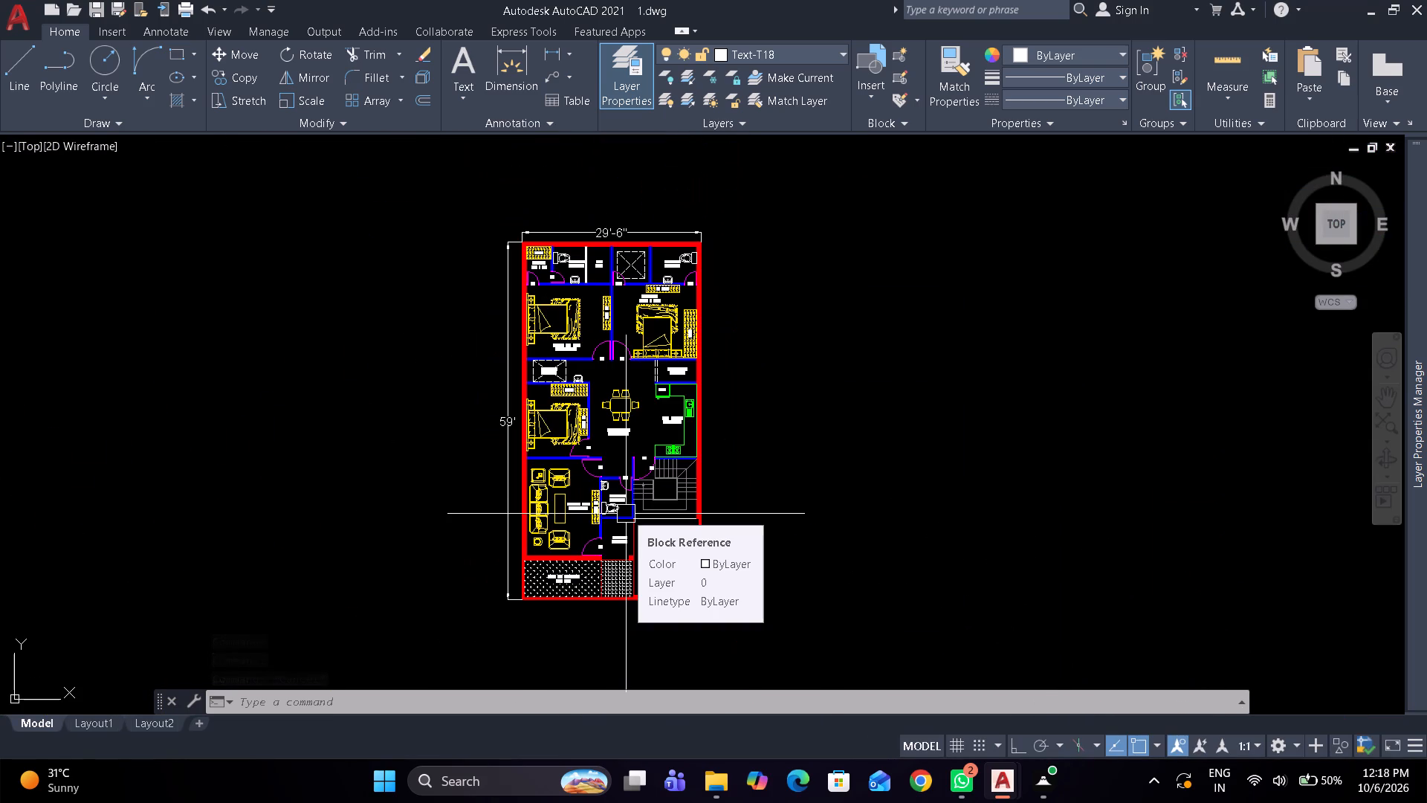
key(ctrl+s)
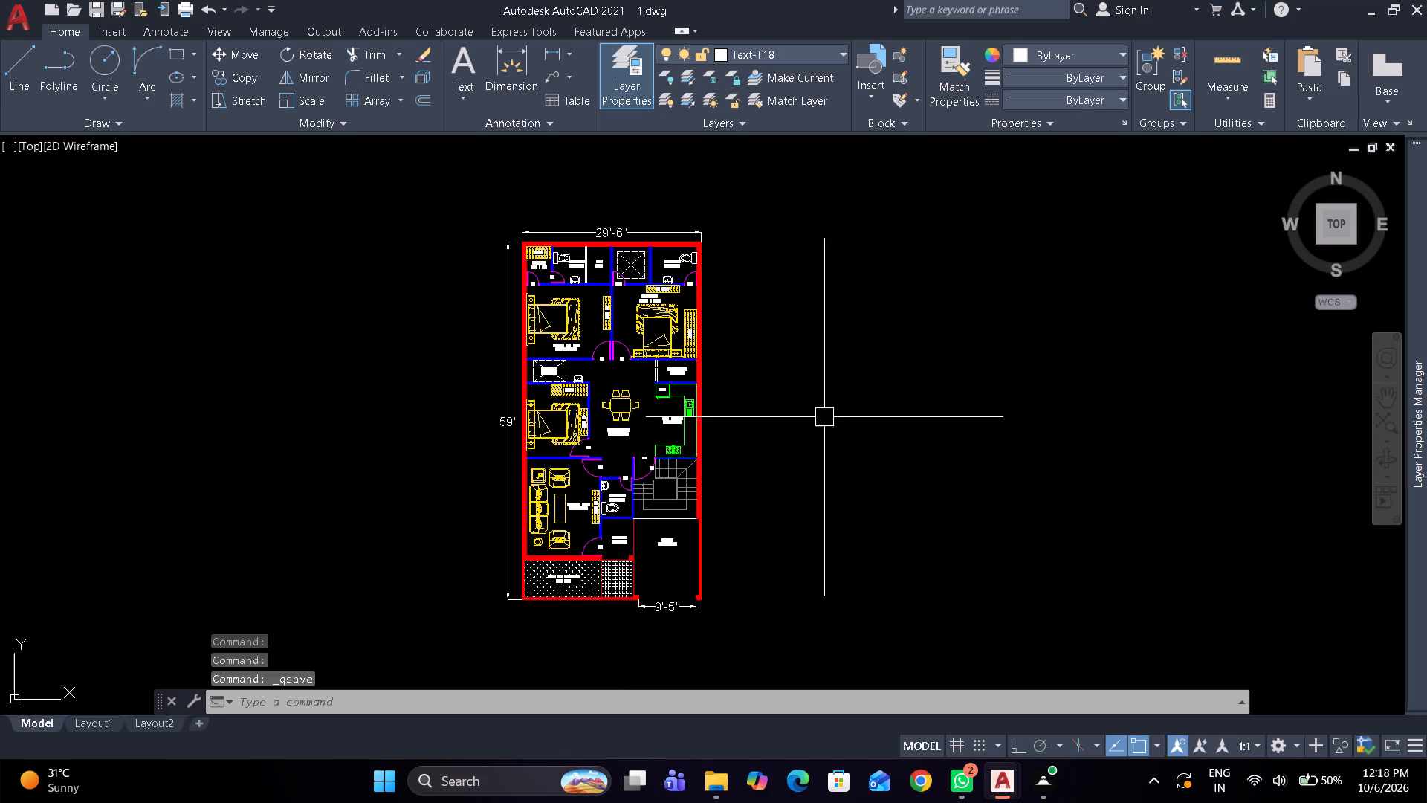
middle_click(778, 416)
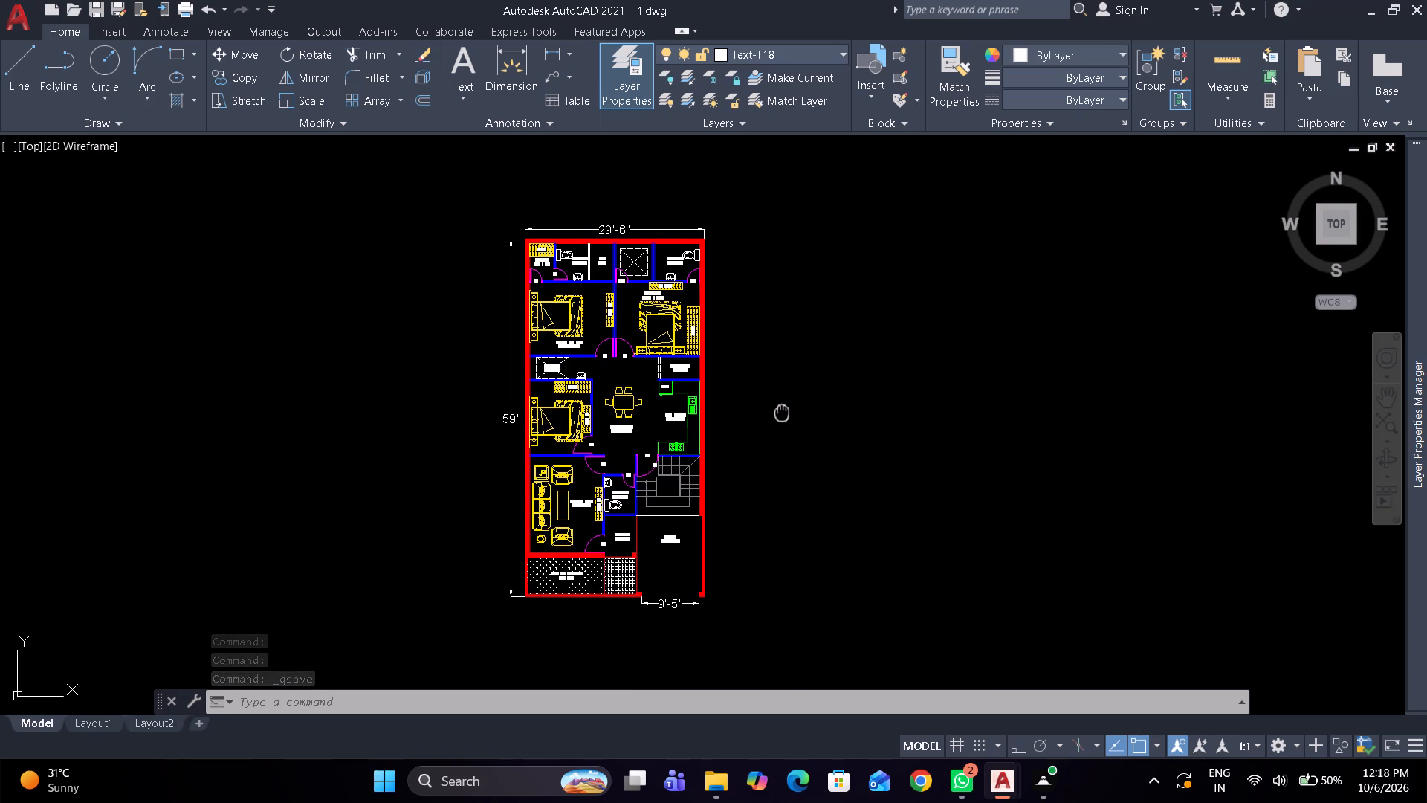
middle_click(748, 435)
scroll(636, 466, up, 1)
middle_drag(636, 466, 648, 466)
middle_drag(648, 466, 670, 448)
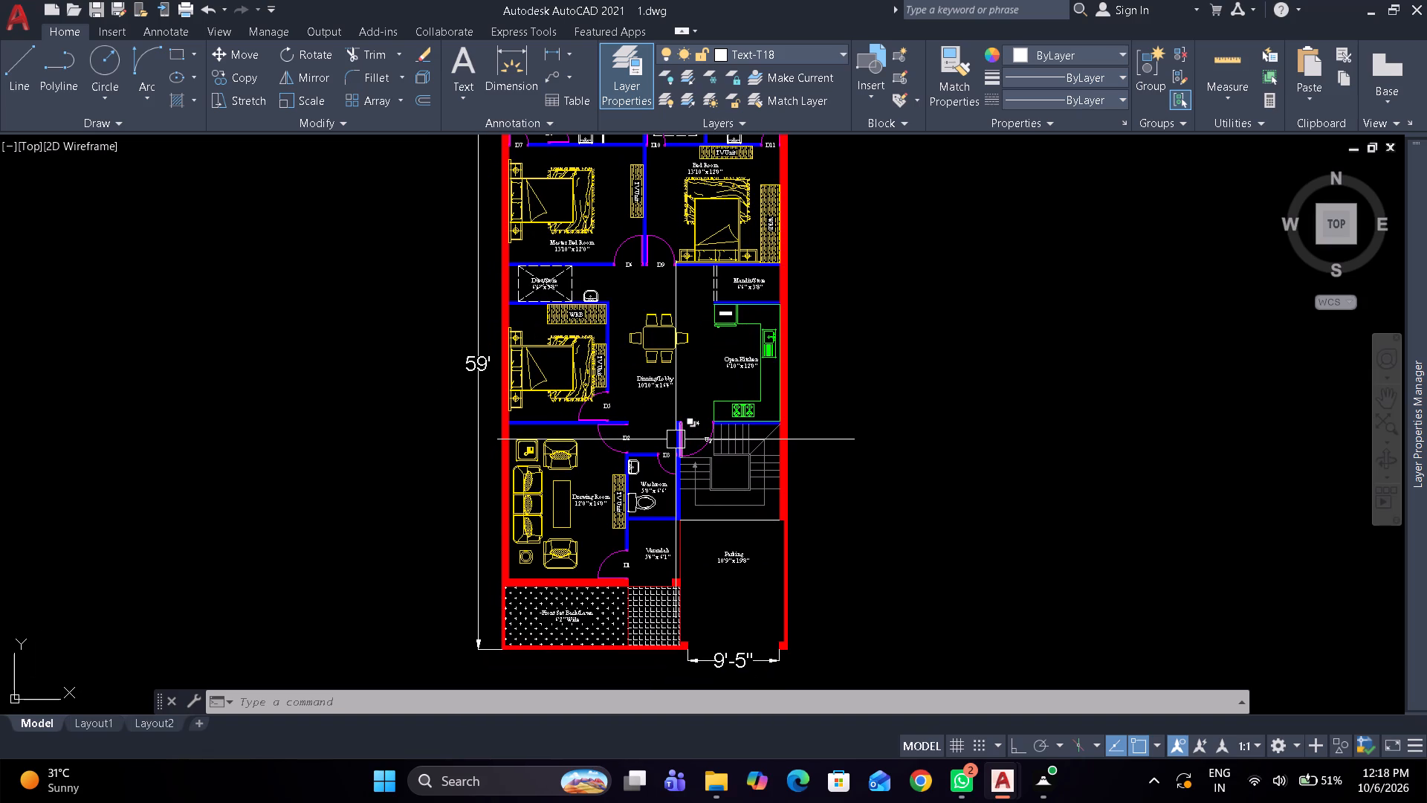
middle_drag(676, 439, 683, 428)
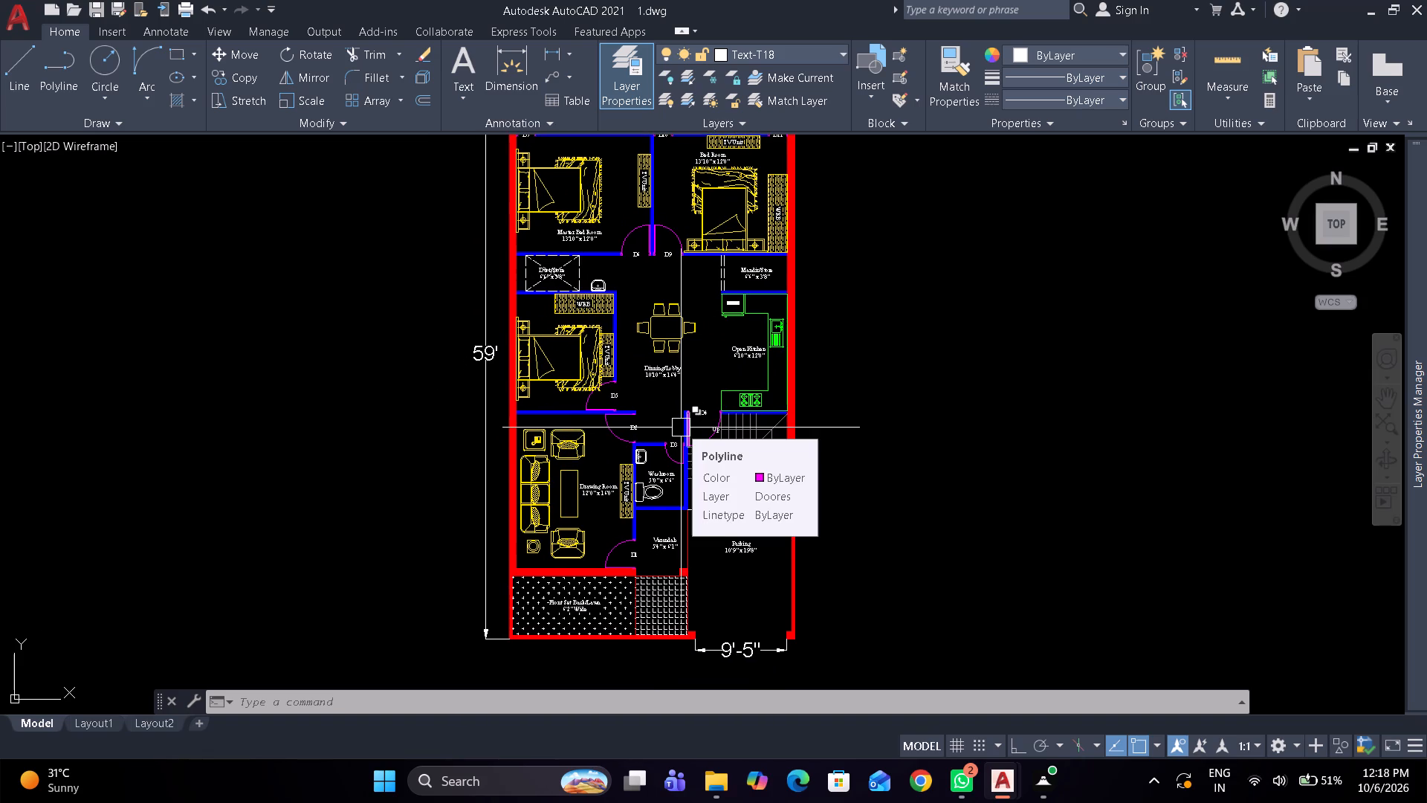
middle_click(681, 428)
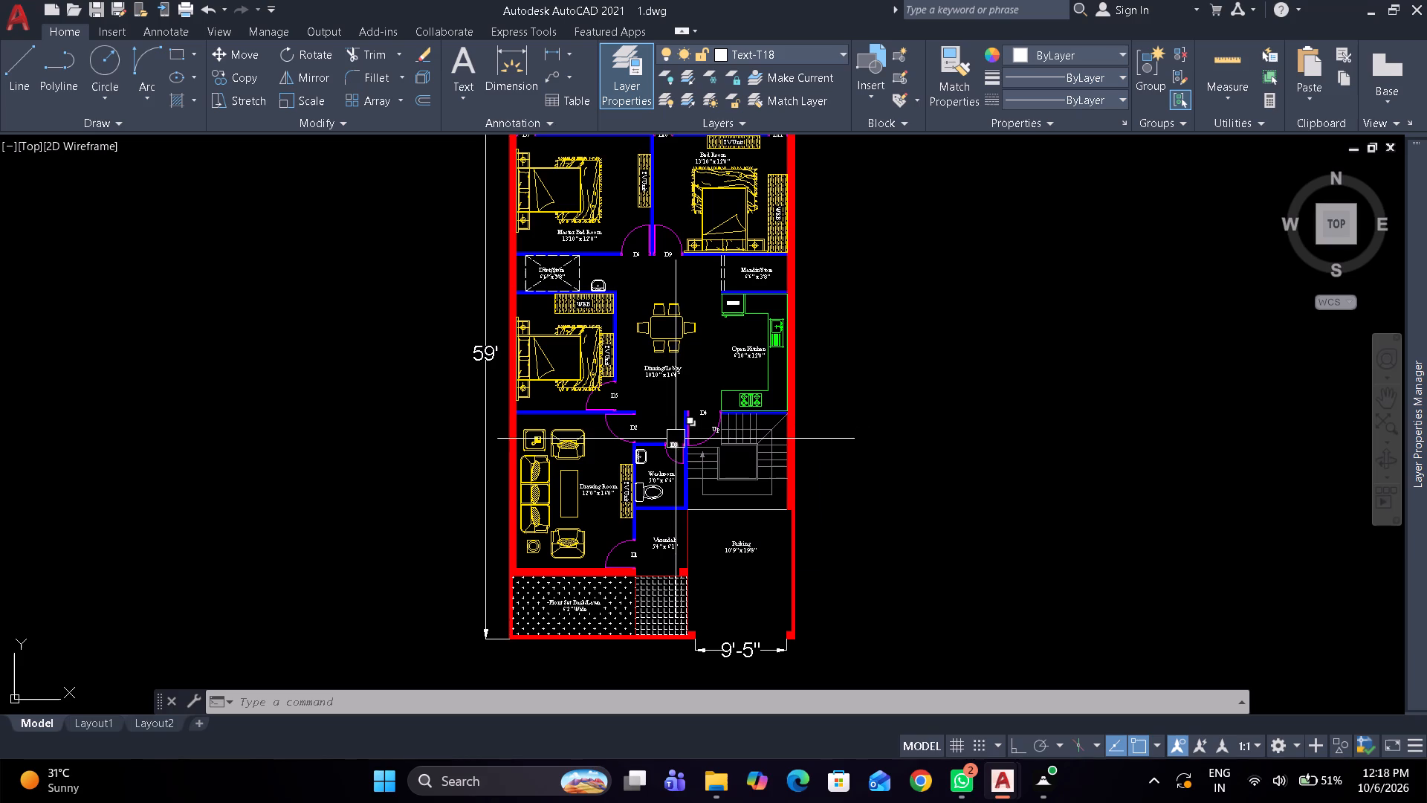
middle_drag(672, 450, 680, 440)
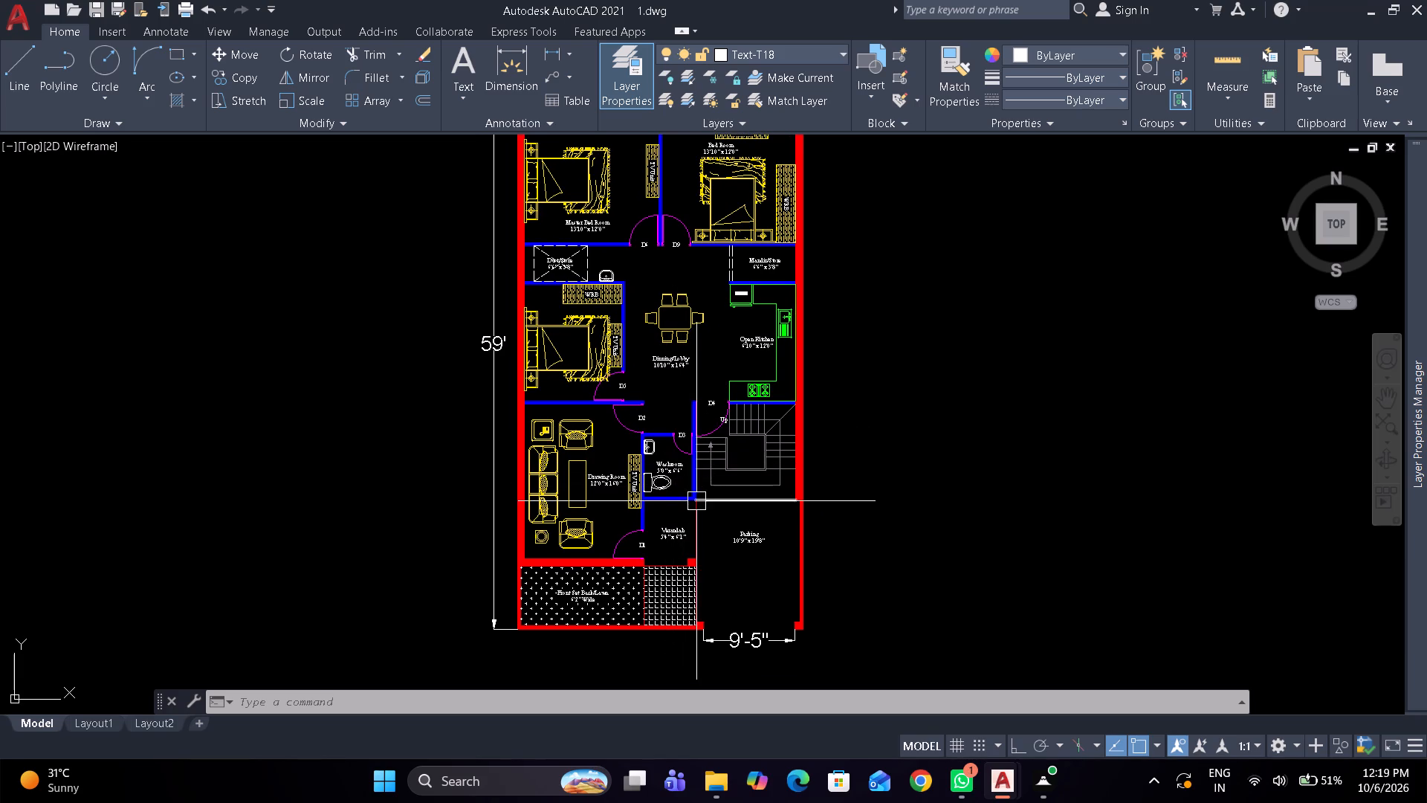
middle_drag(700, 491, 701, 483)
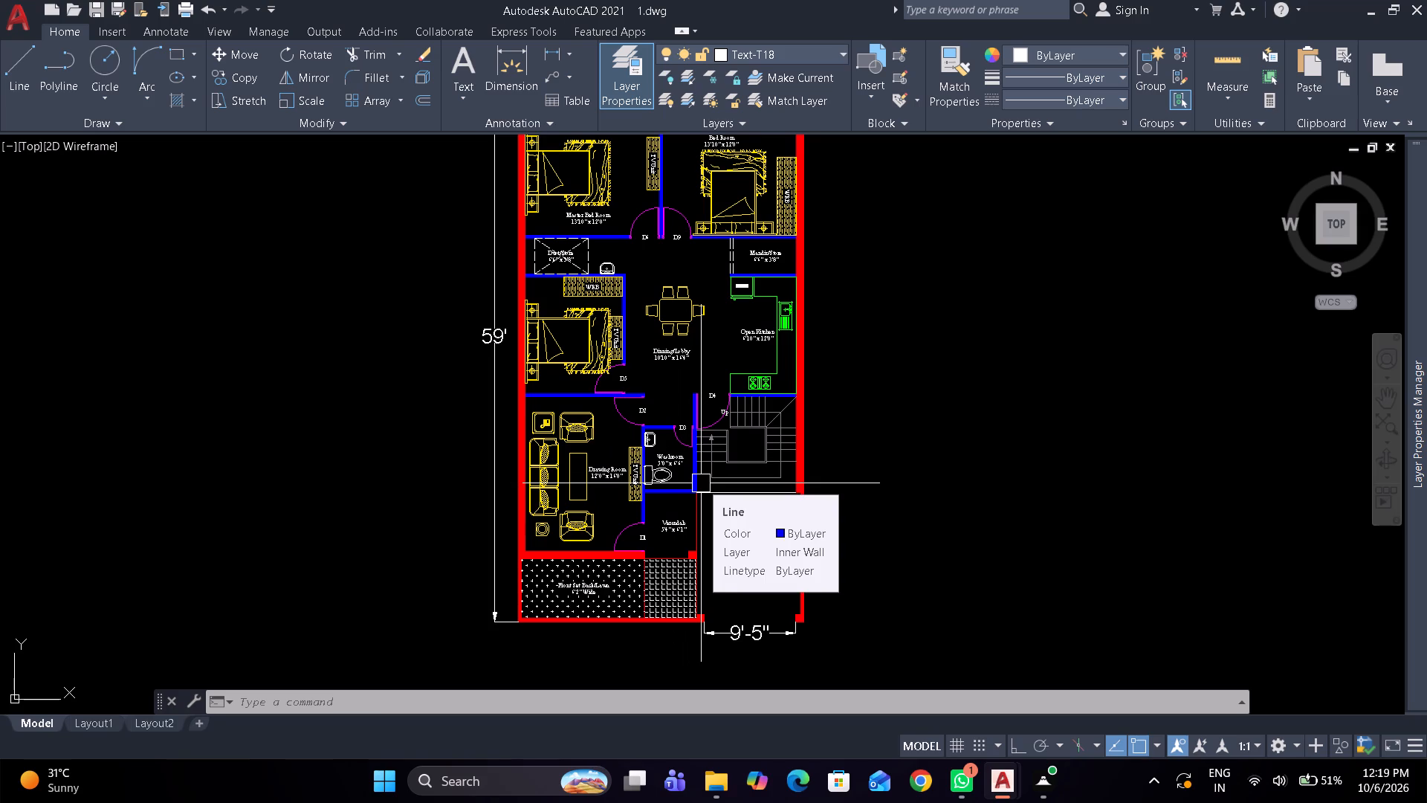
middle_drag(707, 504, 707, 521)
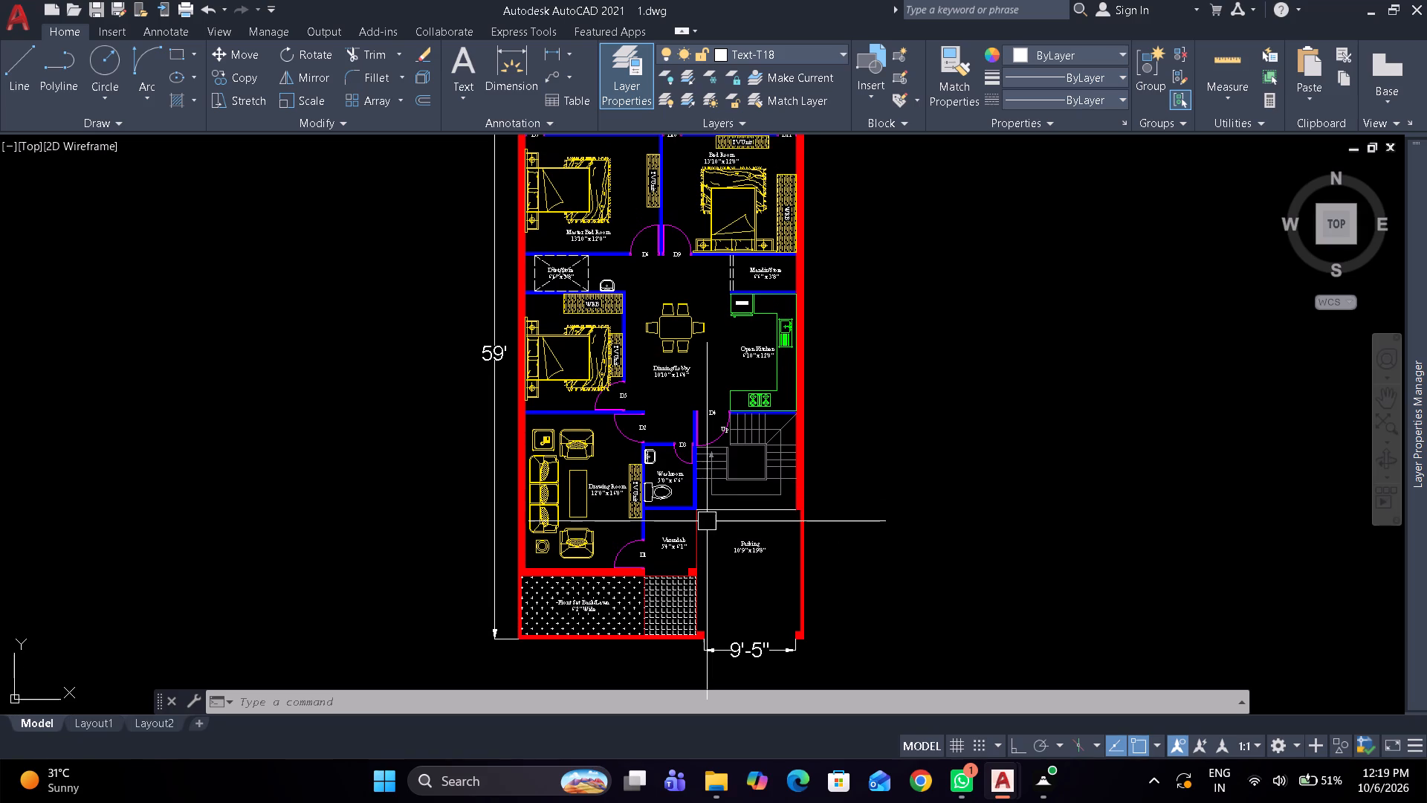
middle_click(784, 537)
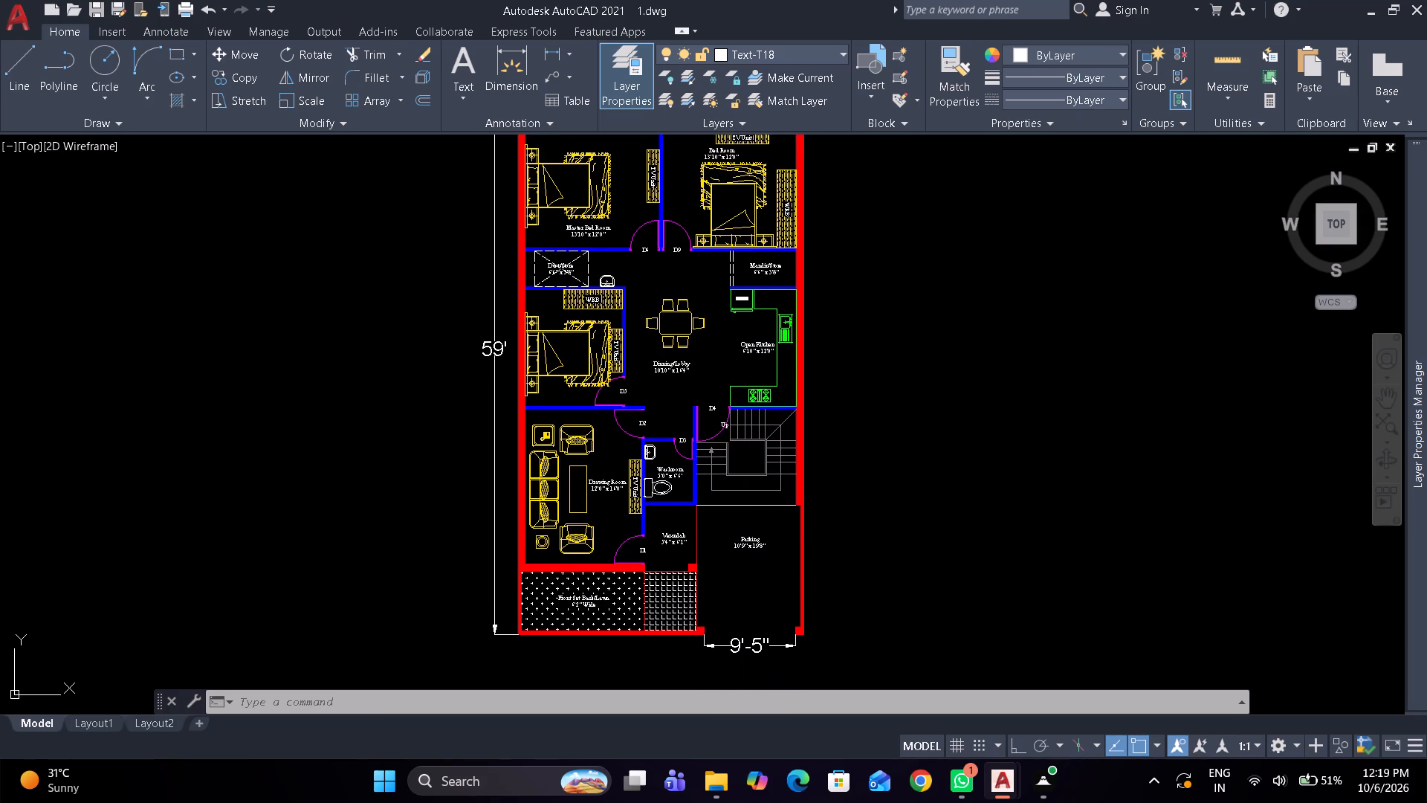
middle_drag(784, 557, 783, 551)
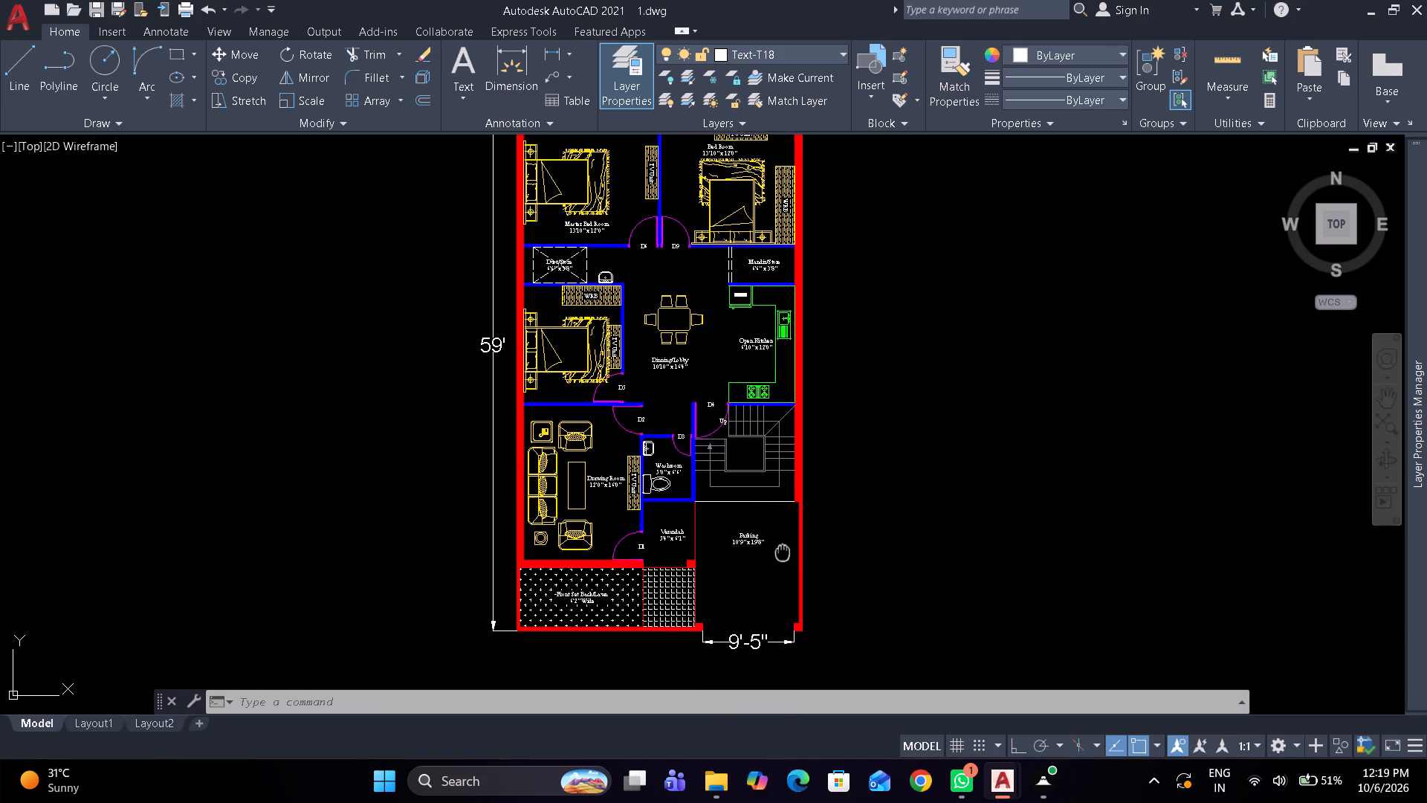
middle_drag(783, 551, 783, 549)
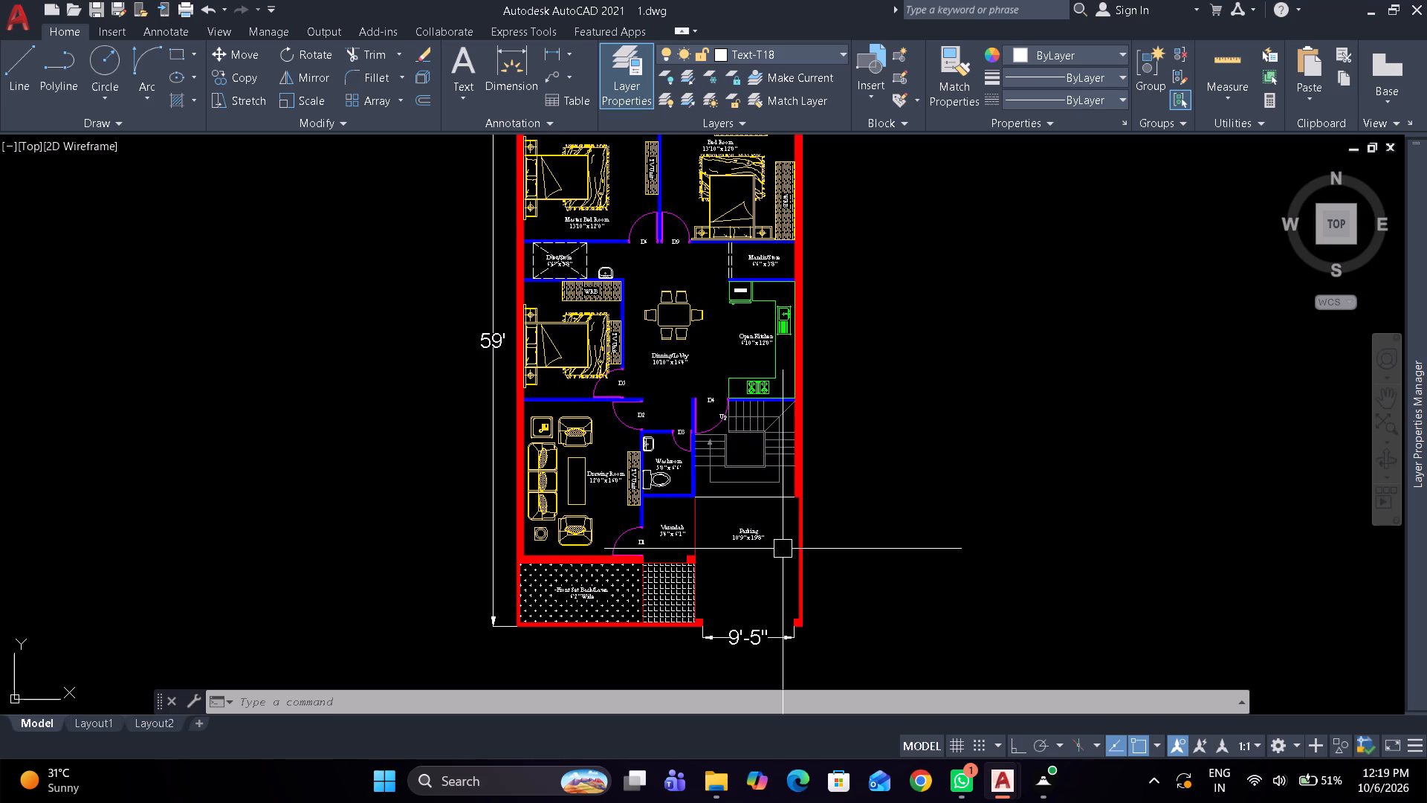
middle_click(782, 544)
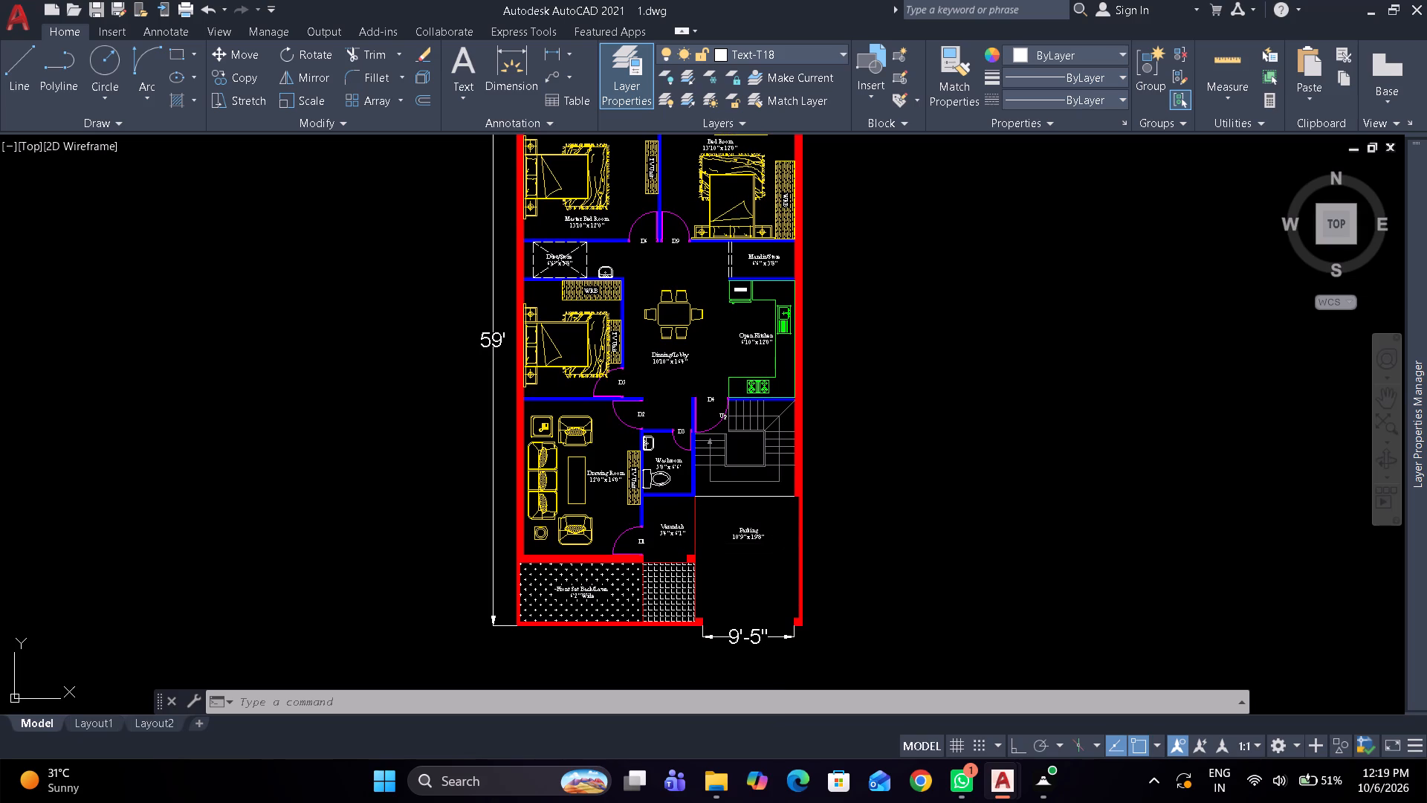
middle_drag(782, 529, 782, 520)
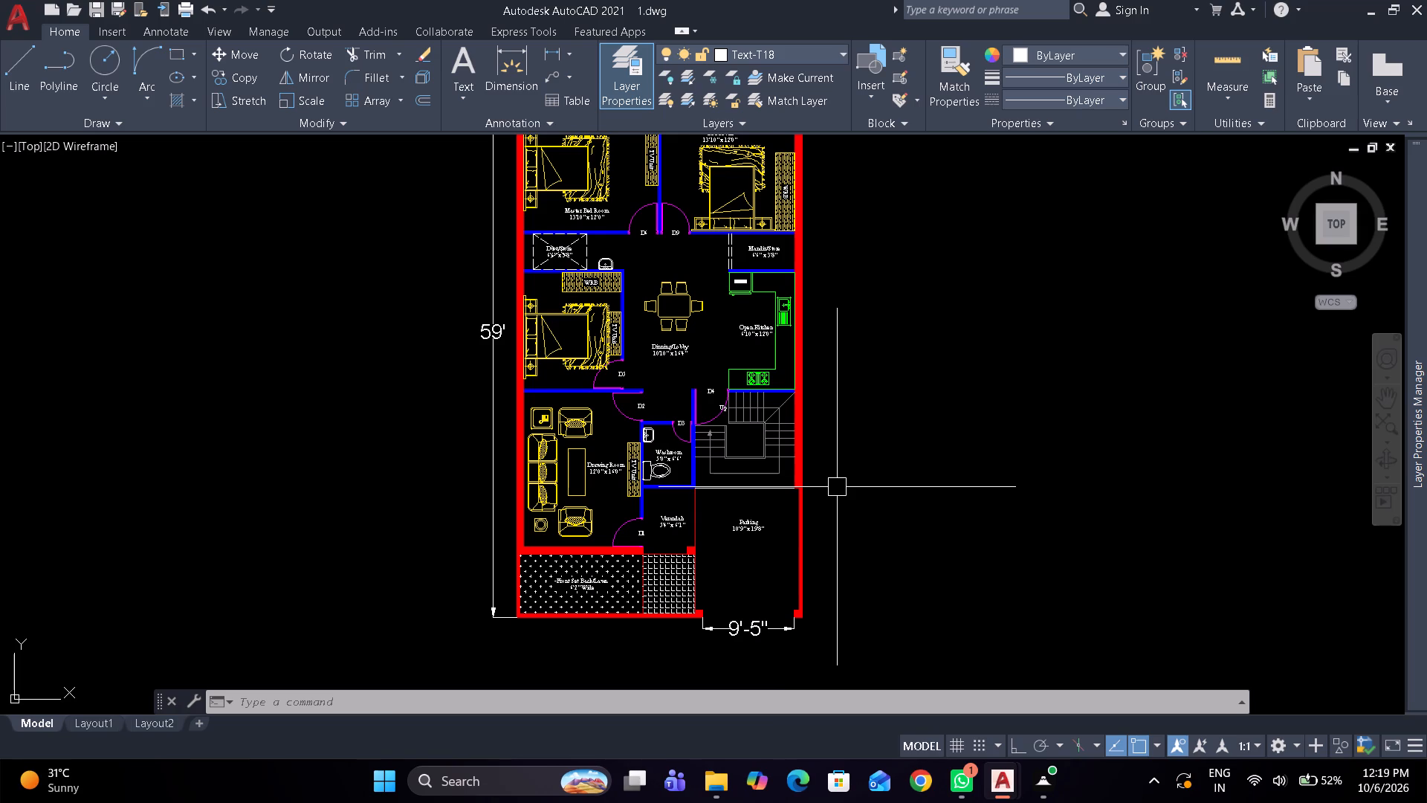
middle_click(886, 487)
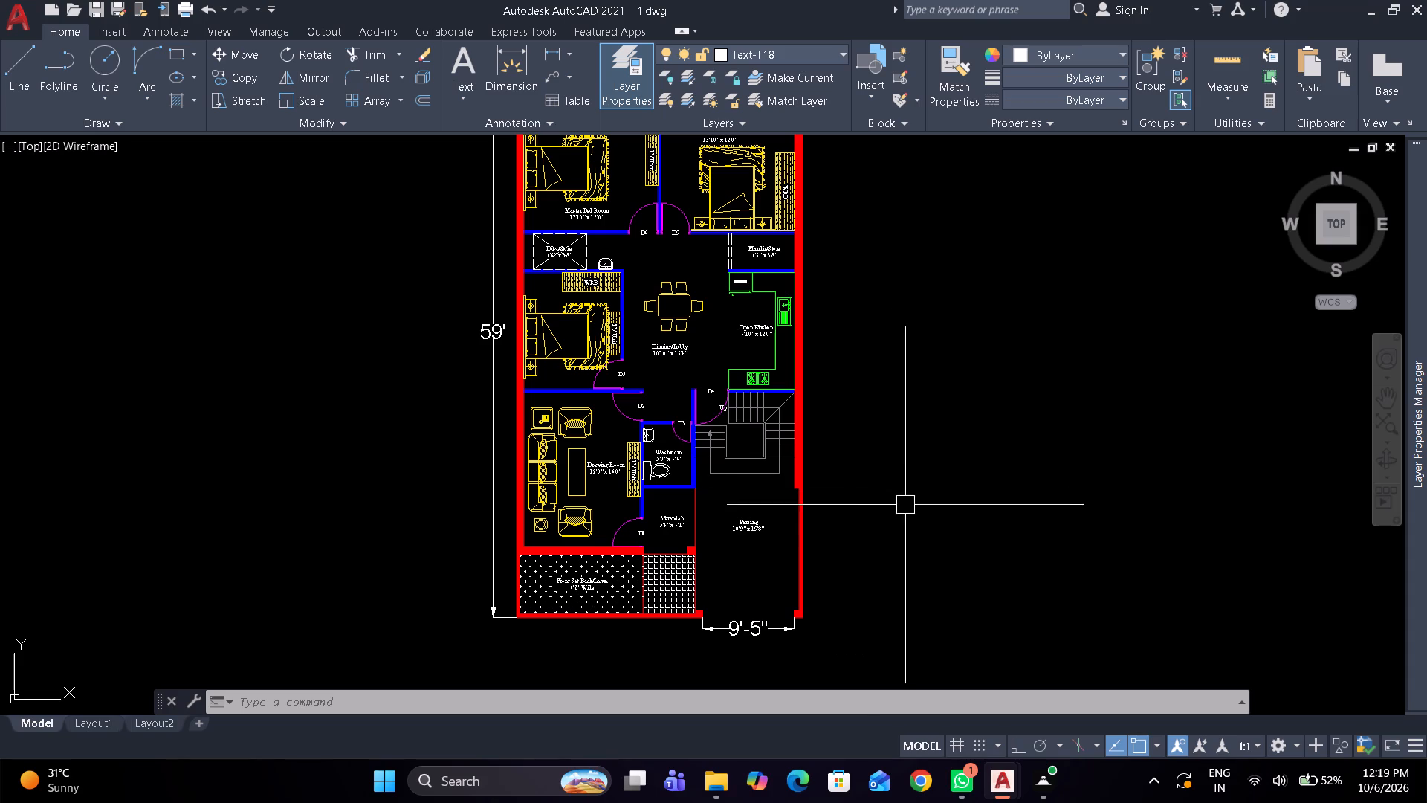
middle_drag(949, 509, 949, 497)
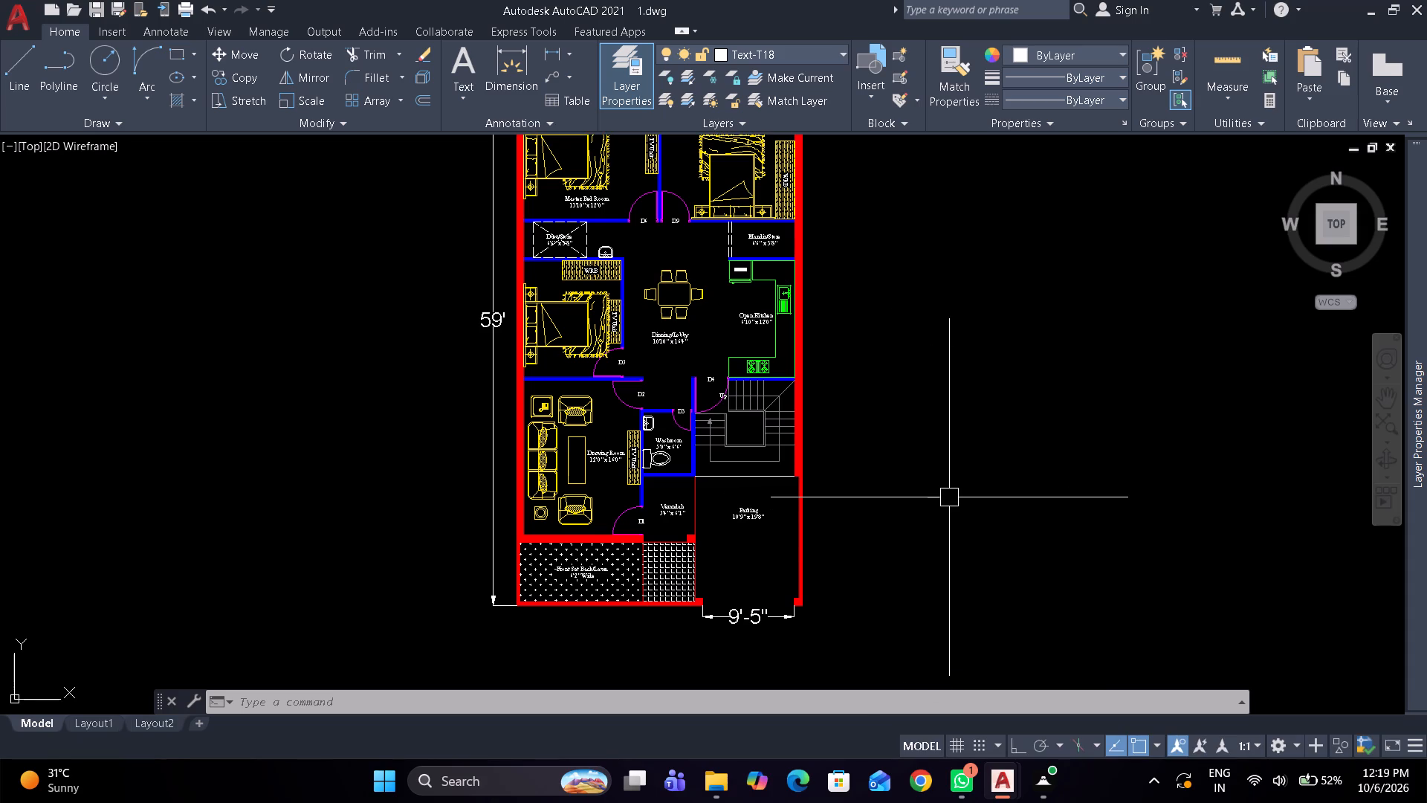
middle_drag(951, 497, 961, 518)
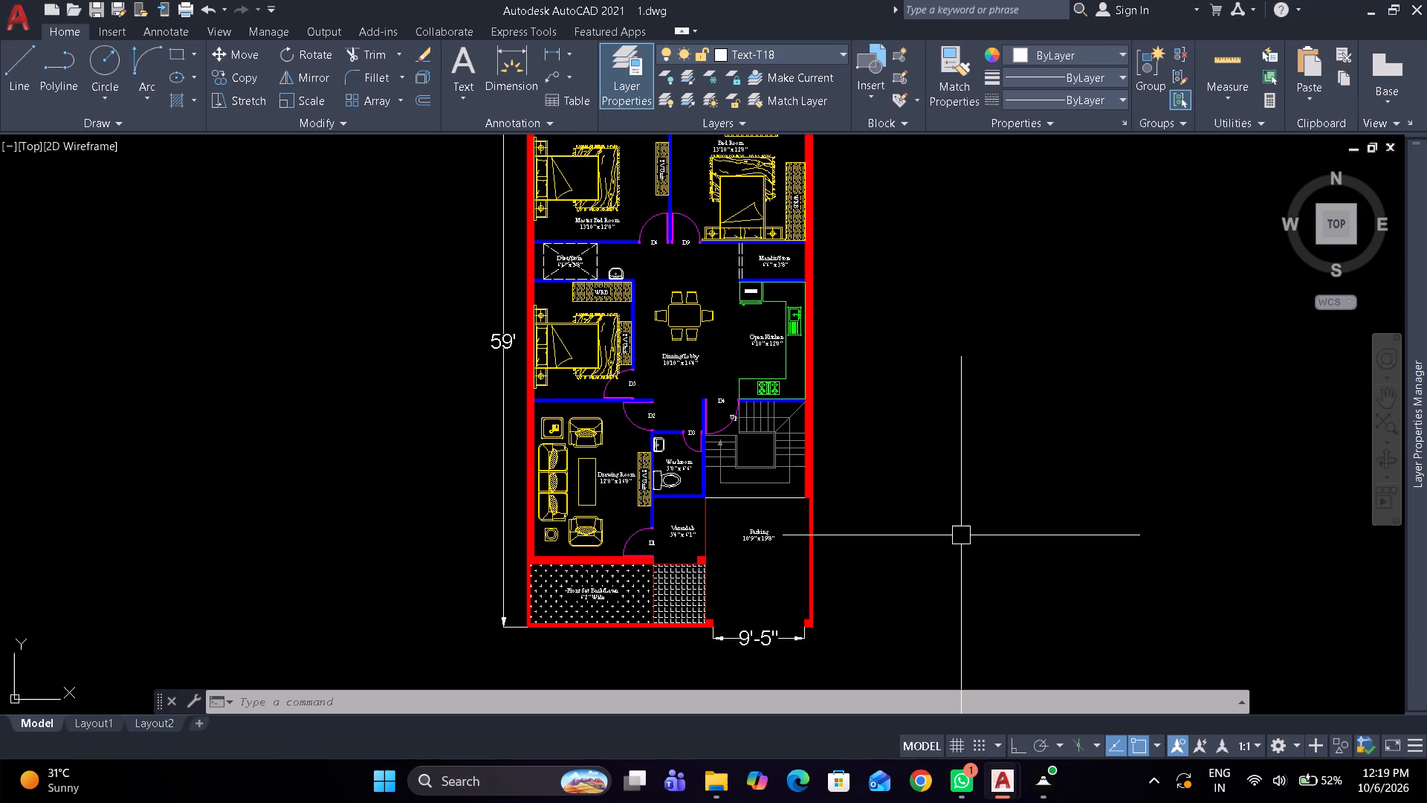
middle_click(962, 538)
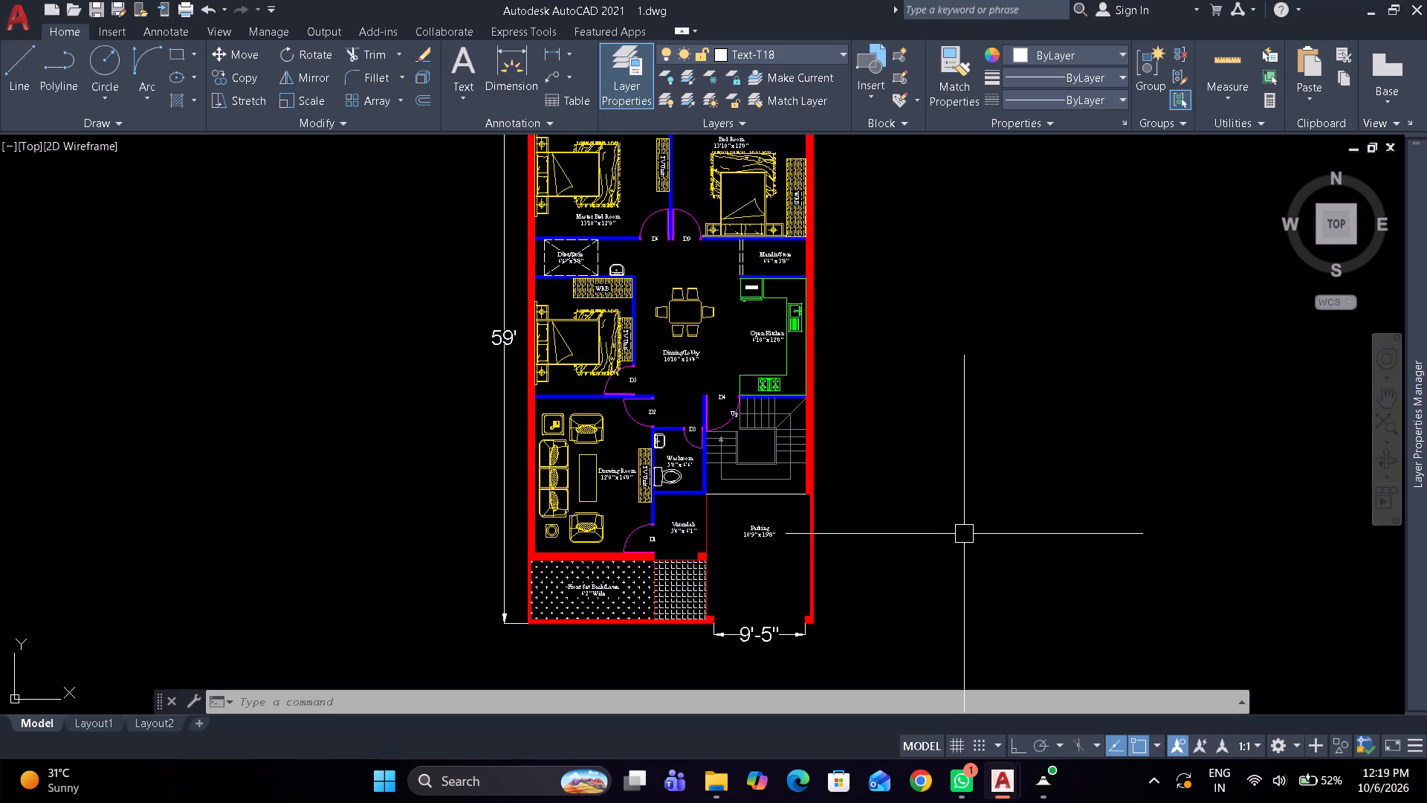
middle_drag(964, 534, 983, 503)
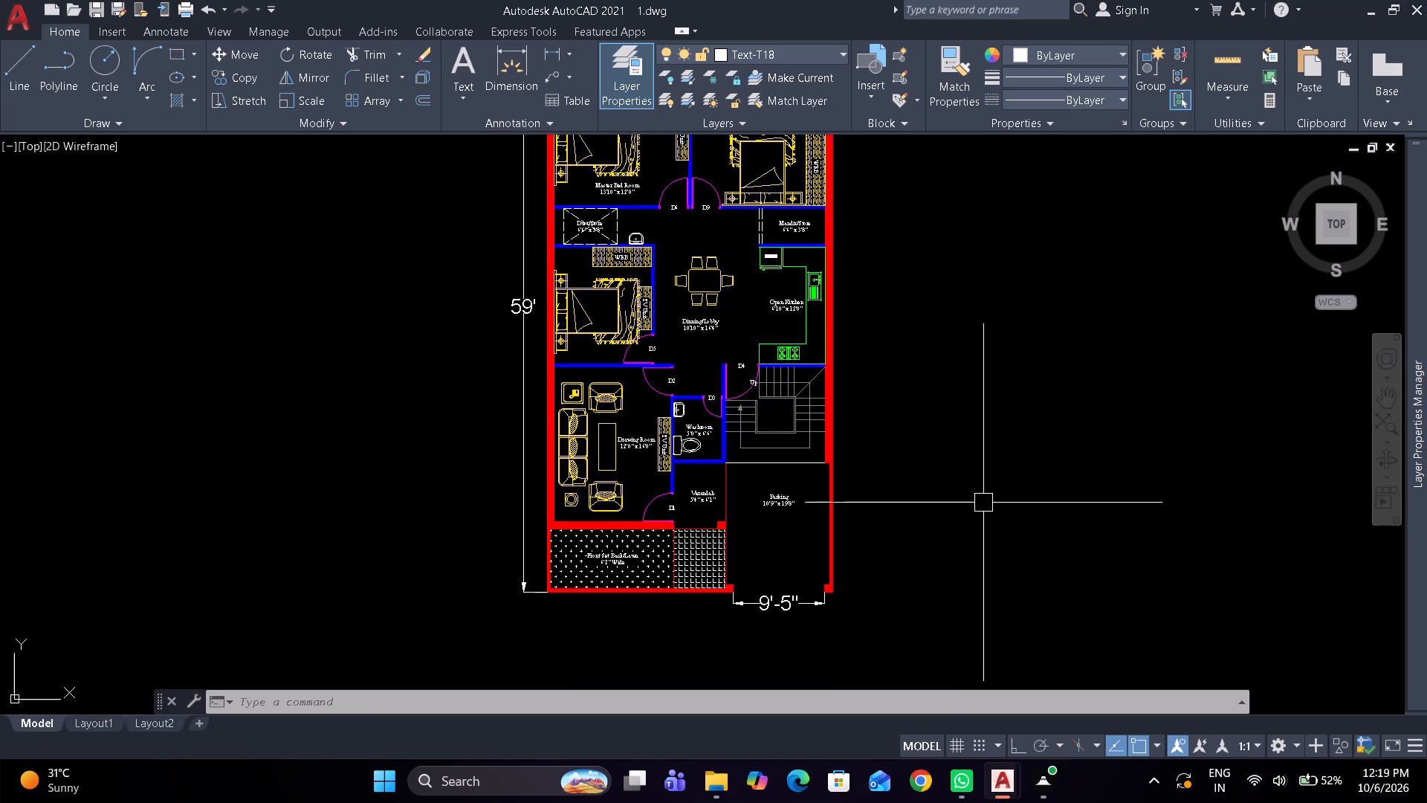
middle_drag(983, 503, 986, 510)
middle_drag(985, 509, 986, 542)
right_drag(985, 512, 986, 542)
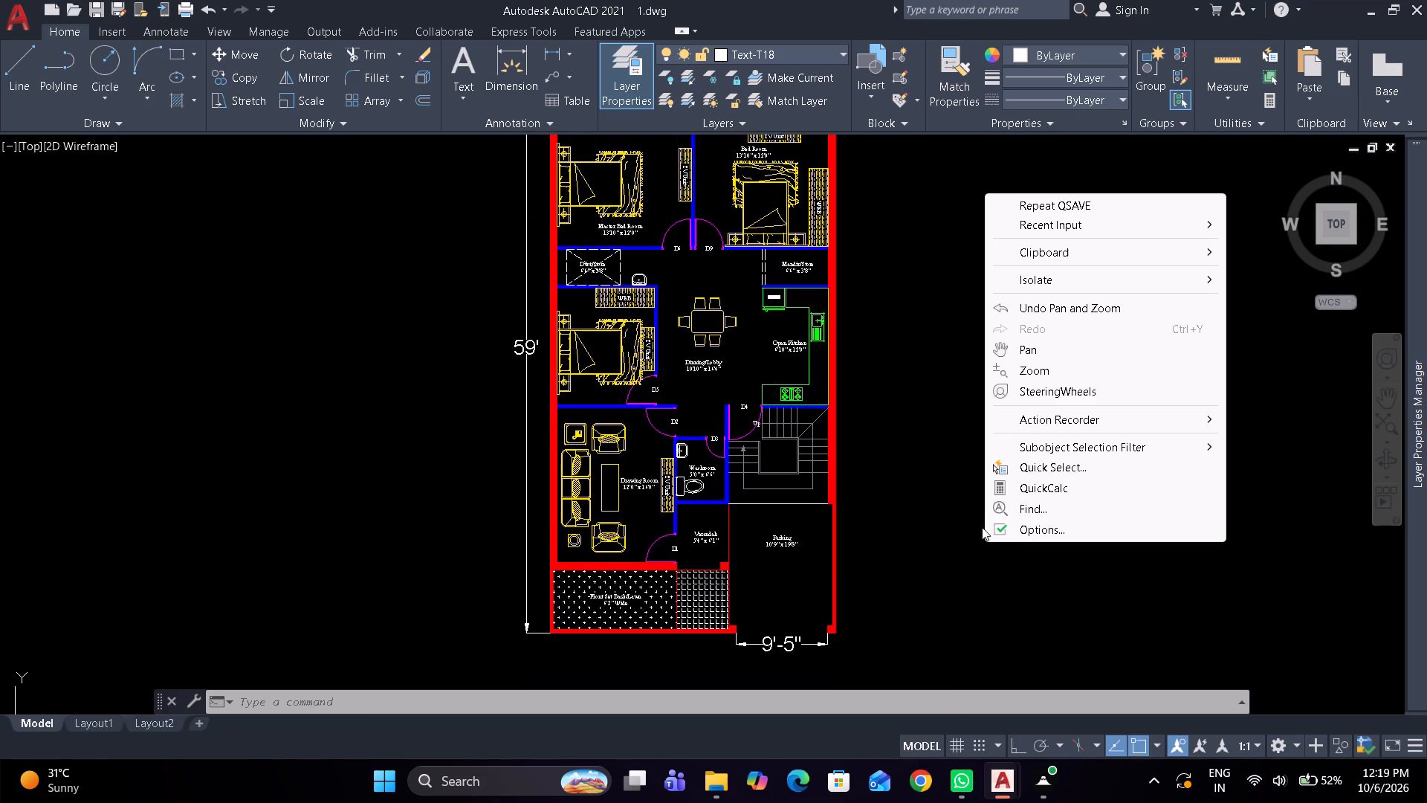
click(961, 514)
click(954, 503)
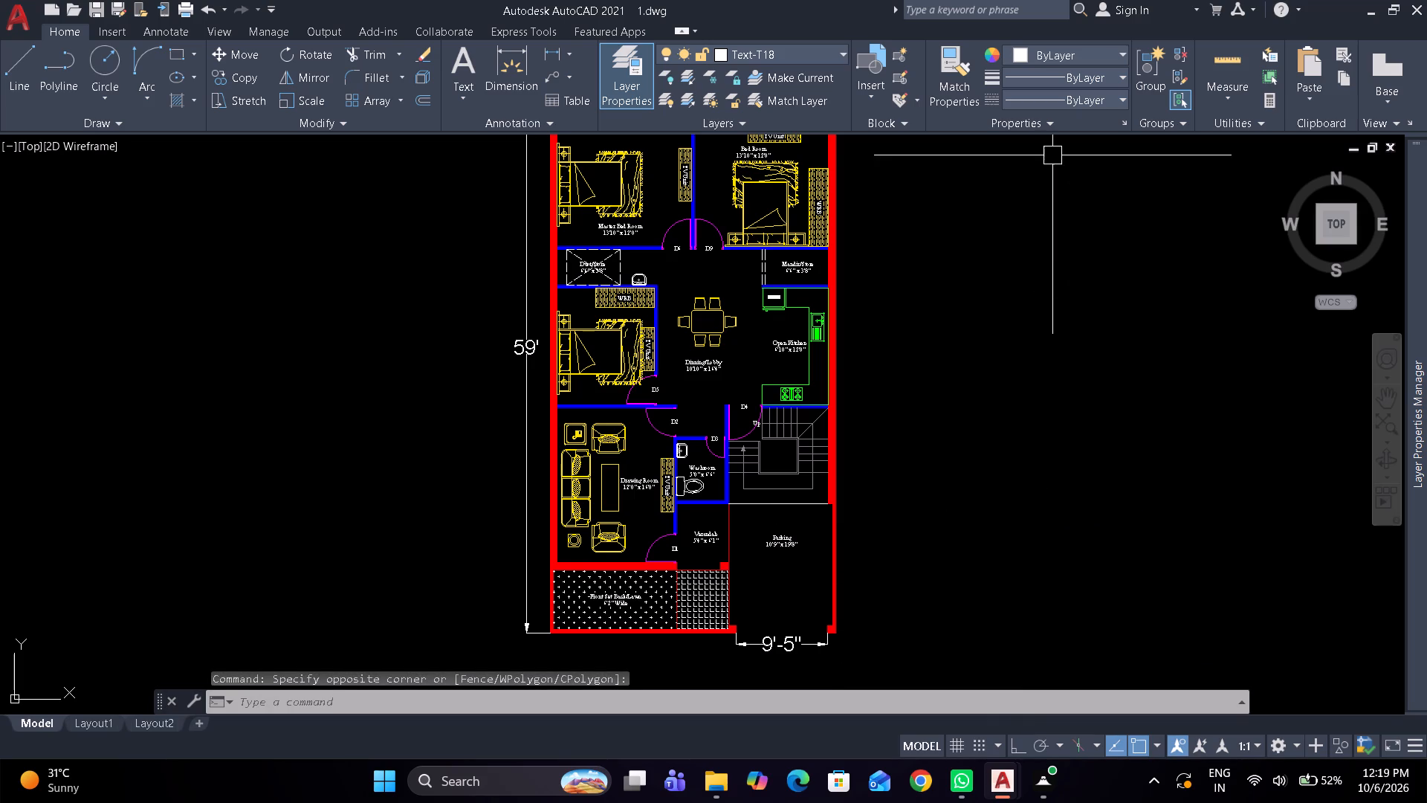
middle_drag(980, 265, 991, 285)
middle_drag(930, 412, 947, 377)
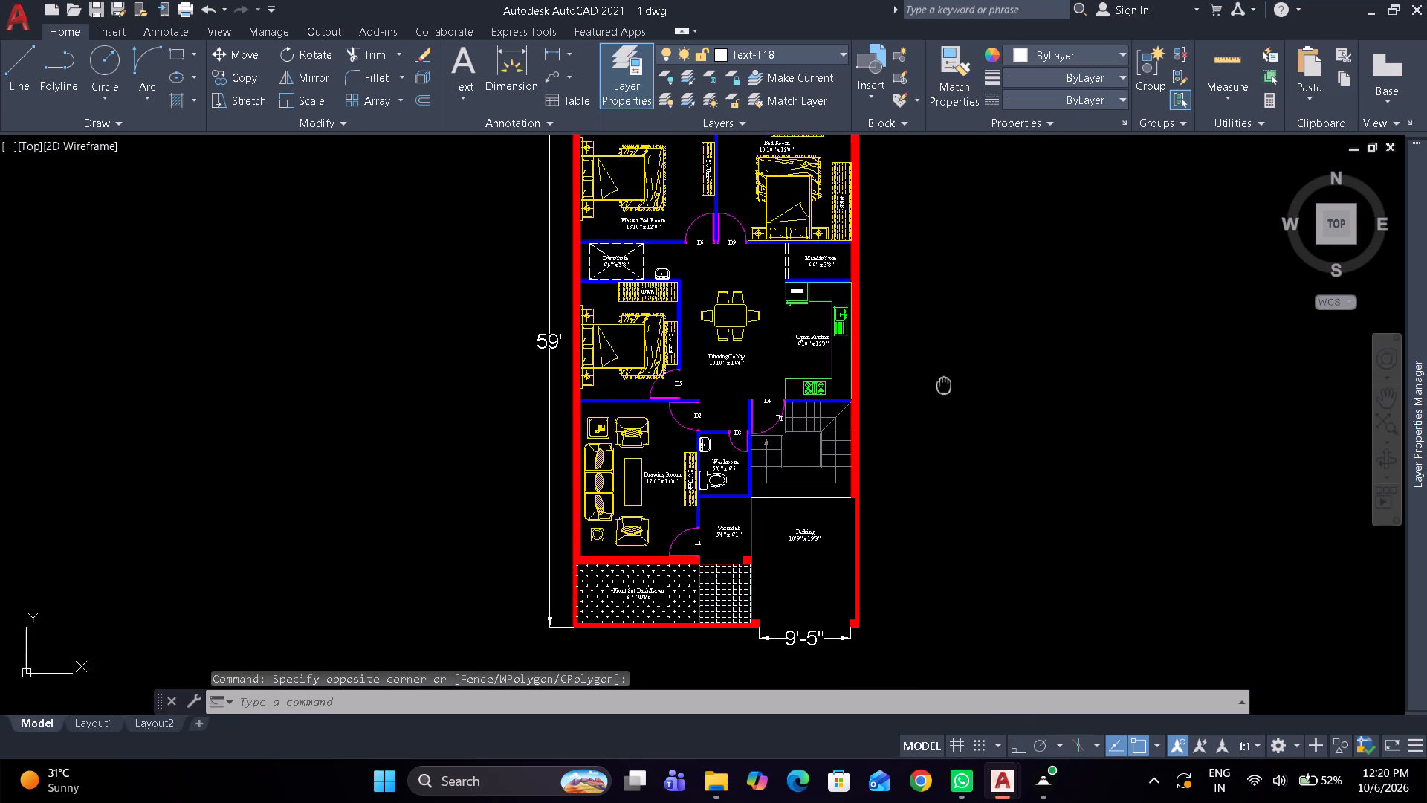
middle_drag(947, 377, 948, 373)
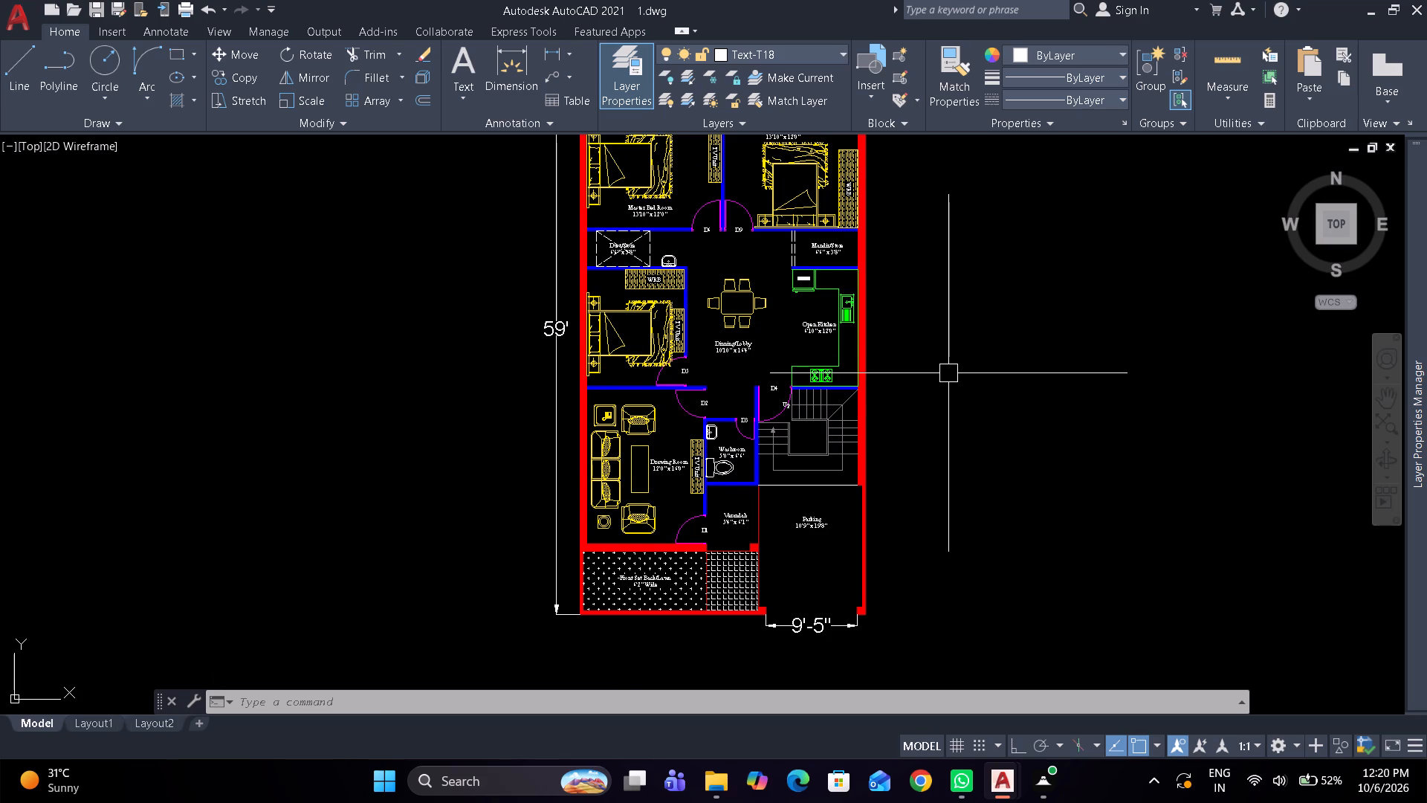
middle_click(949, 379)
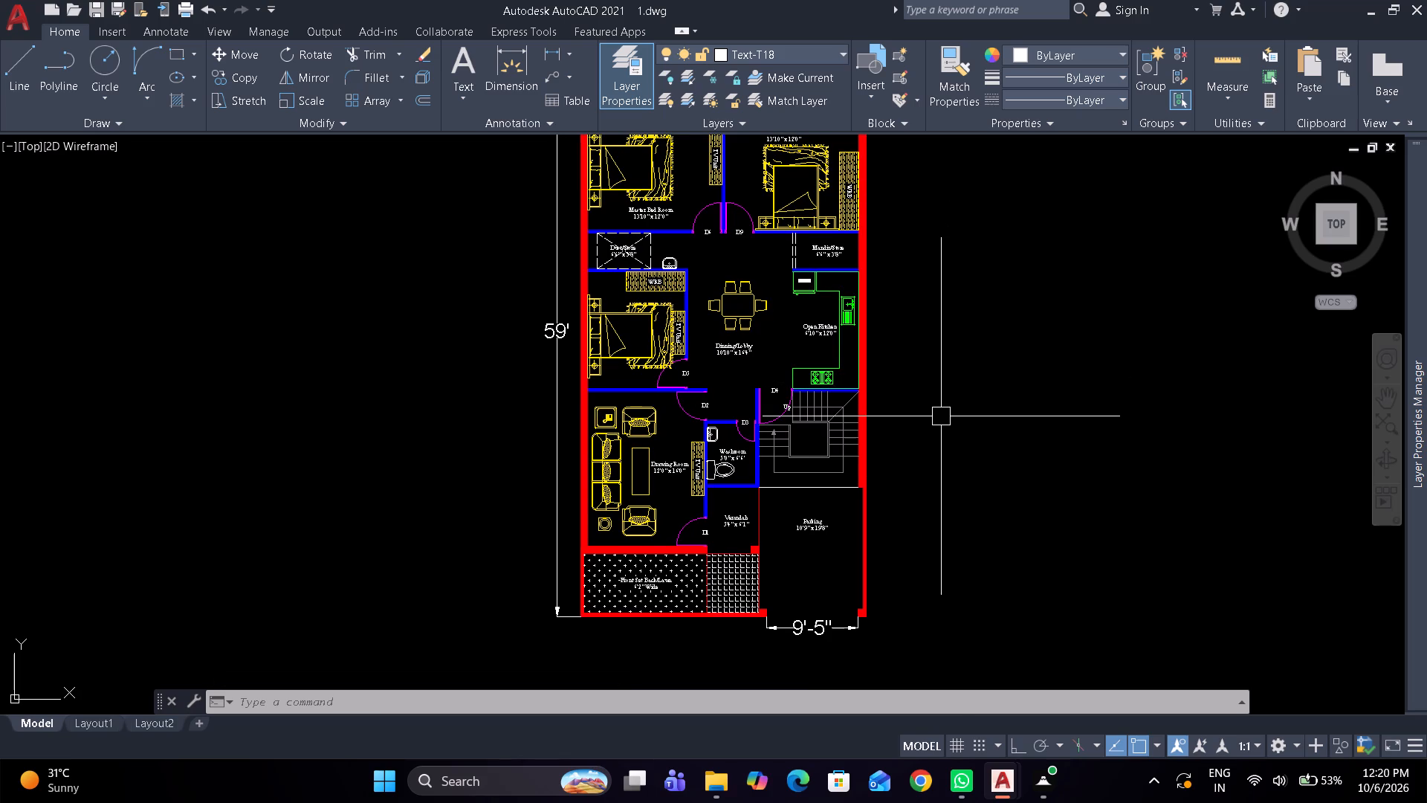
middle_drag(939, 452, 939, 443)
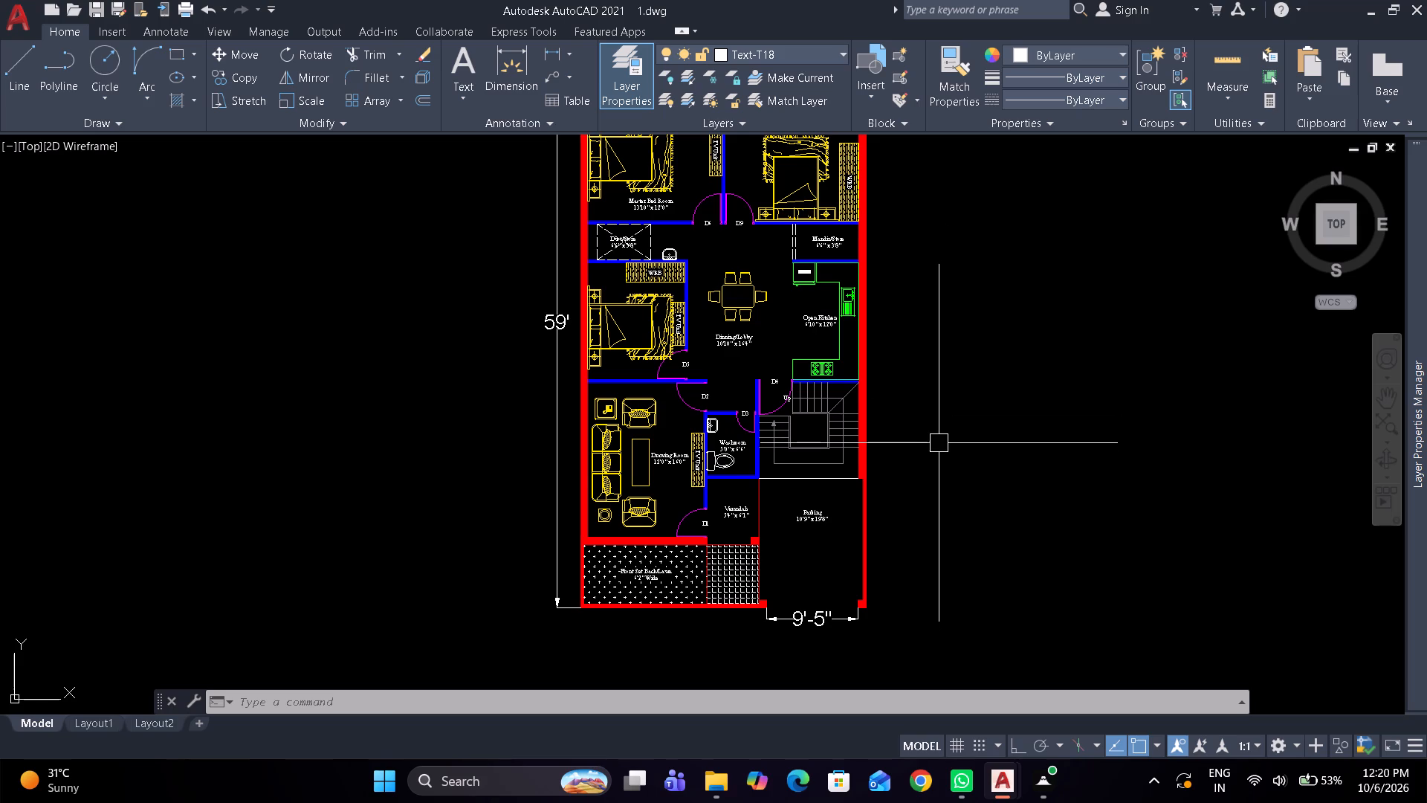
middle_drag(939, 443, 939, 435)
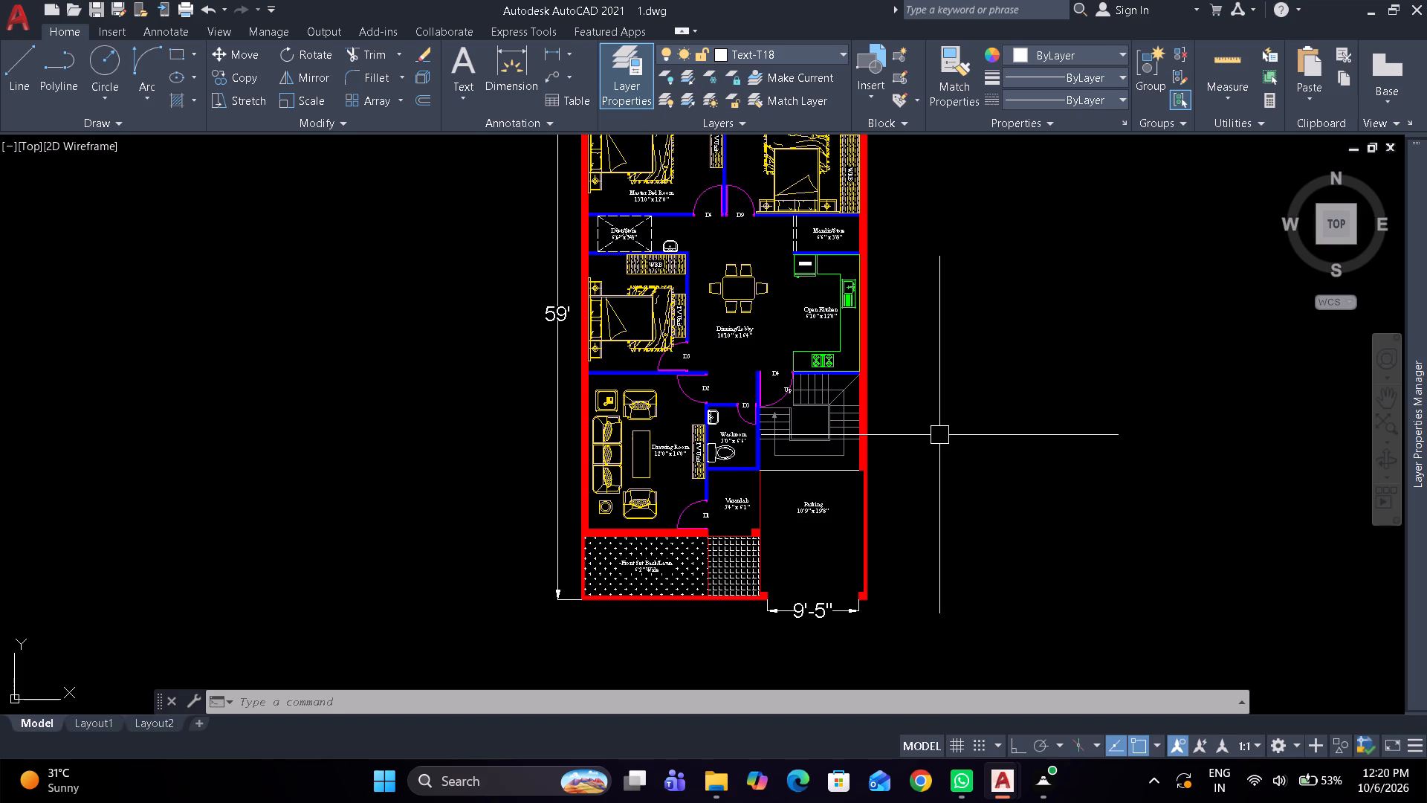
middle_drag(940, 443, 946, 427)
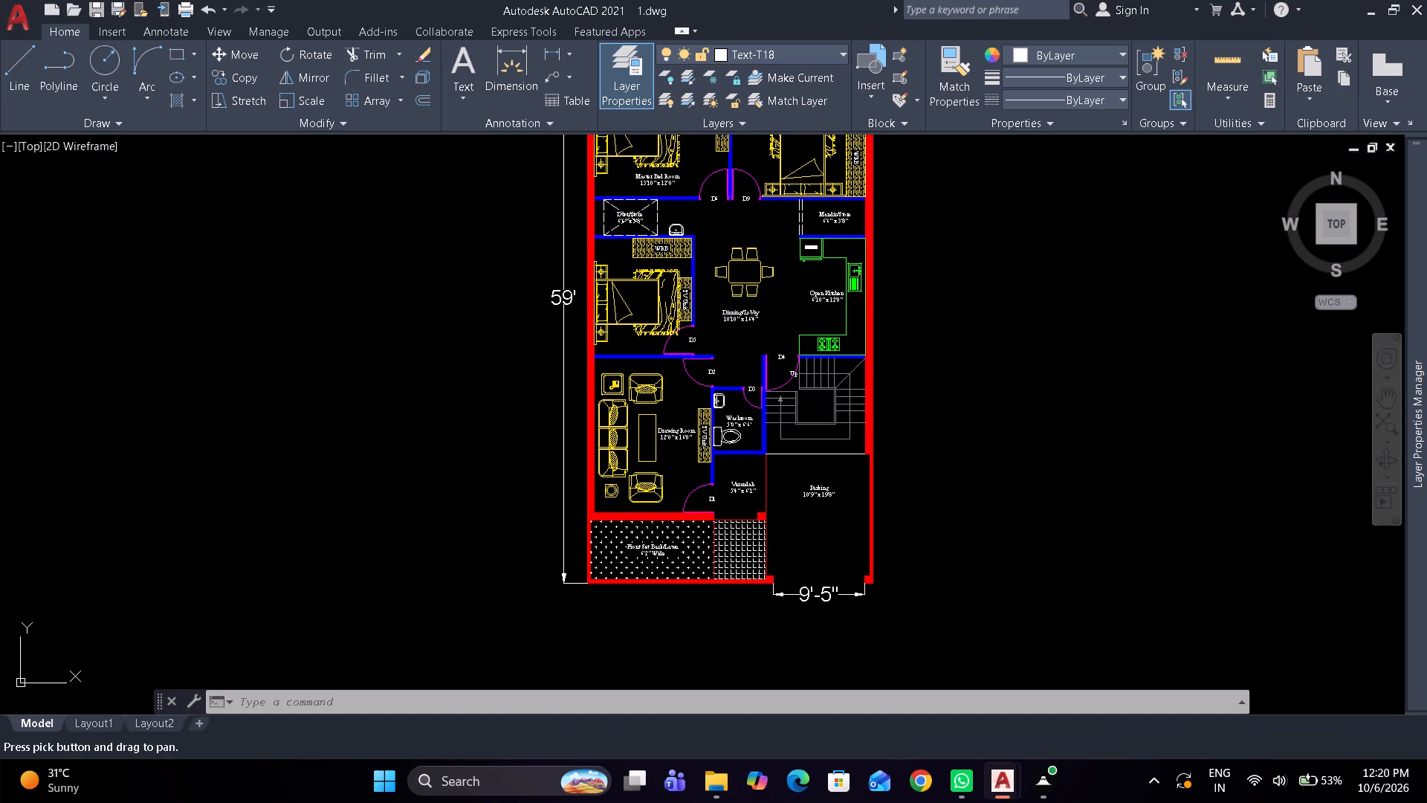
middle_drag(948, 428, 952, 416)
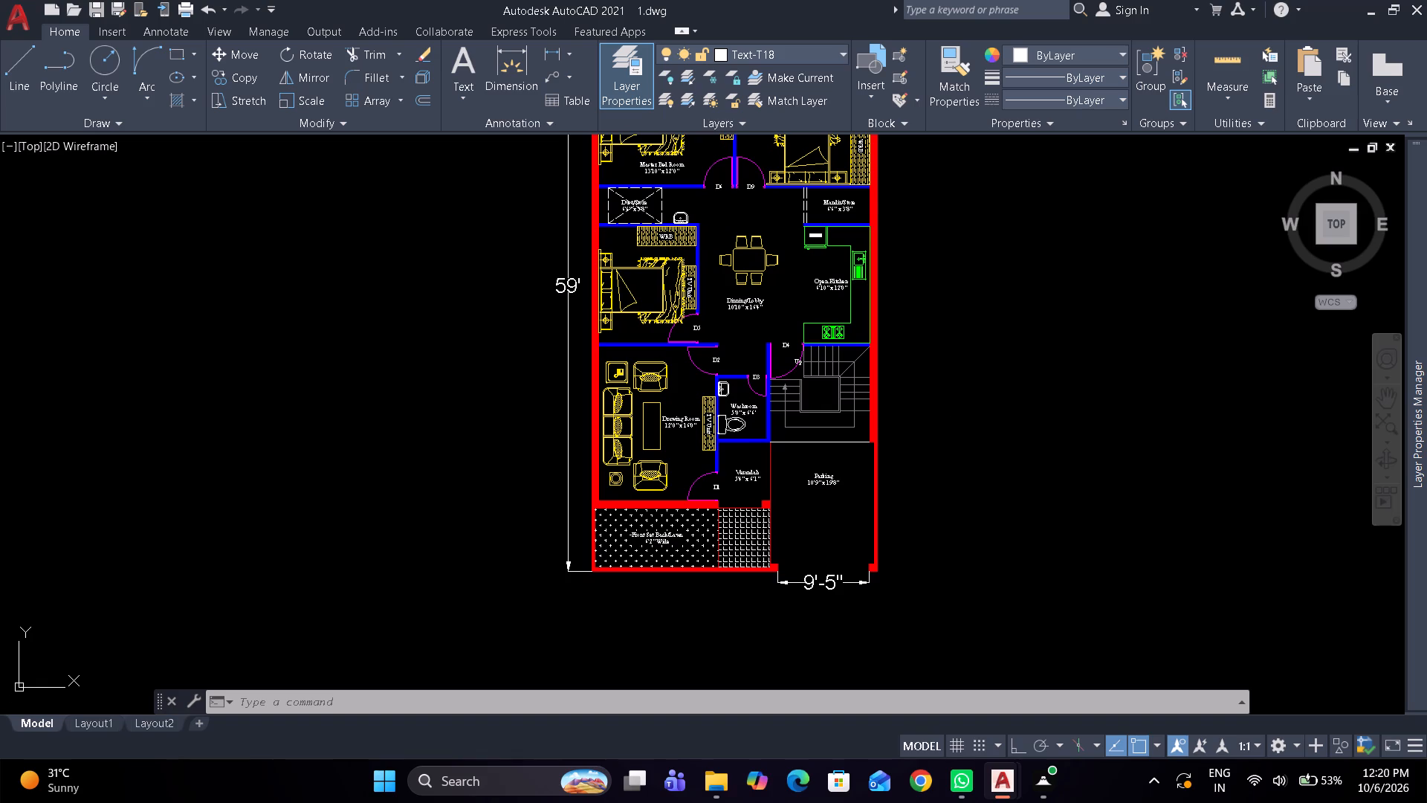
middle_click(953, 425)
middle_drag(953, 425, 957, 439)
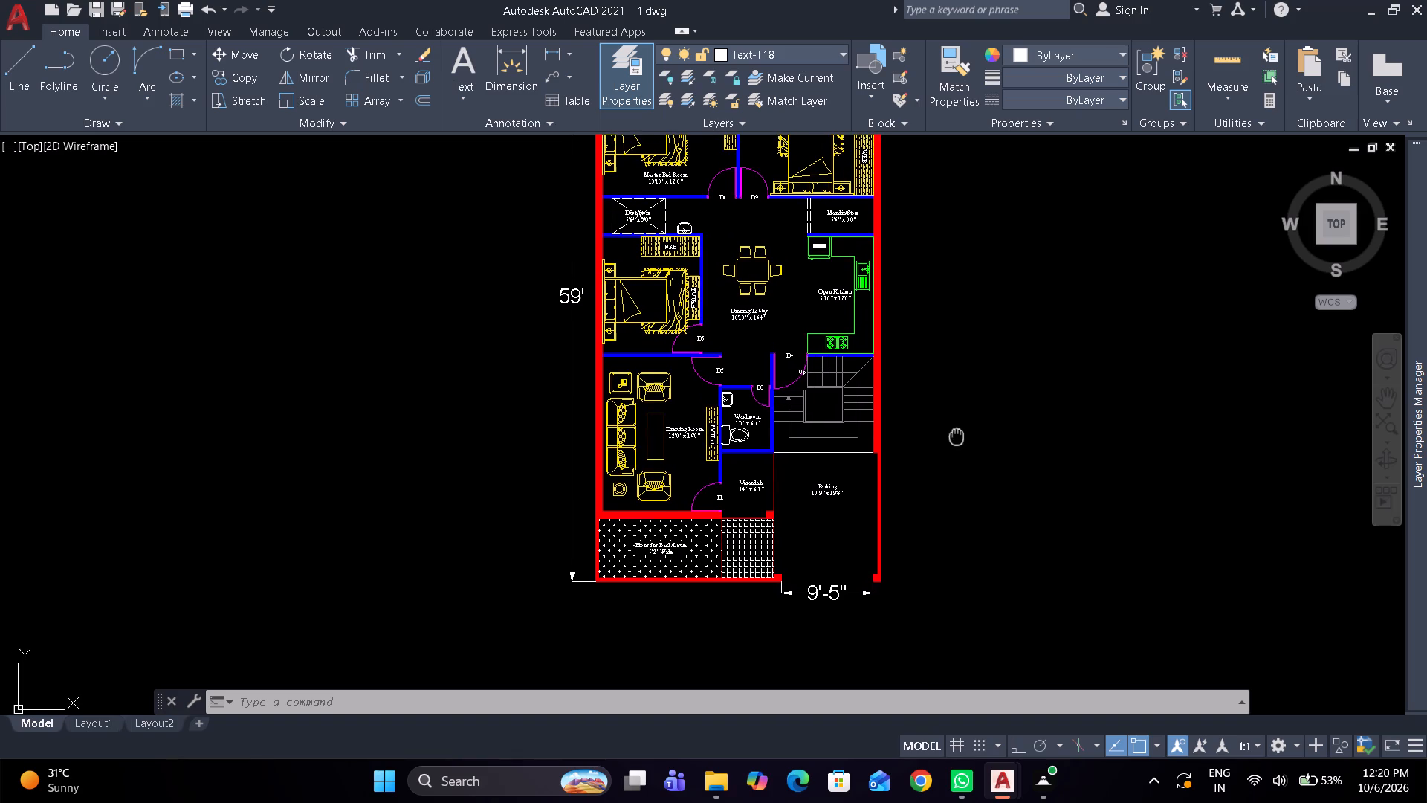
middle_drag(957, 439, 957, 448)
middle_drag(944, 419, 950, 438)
Review the finished floor plan close up, from the drawing room and verandah to the kitchen, bedrooms and rear washrooms.
scroll(760, 522, up, 2)
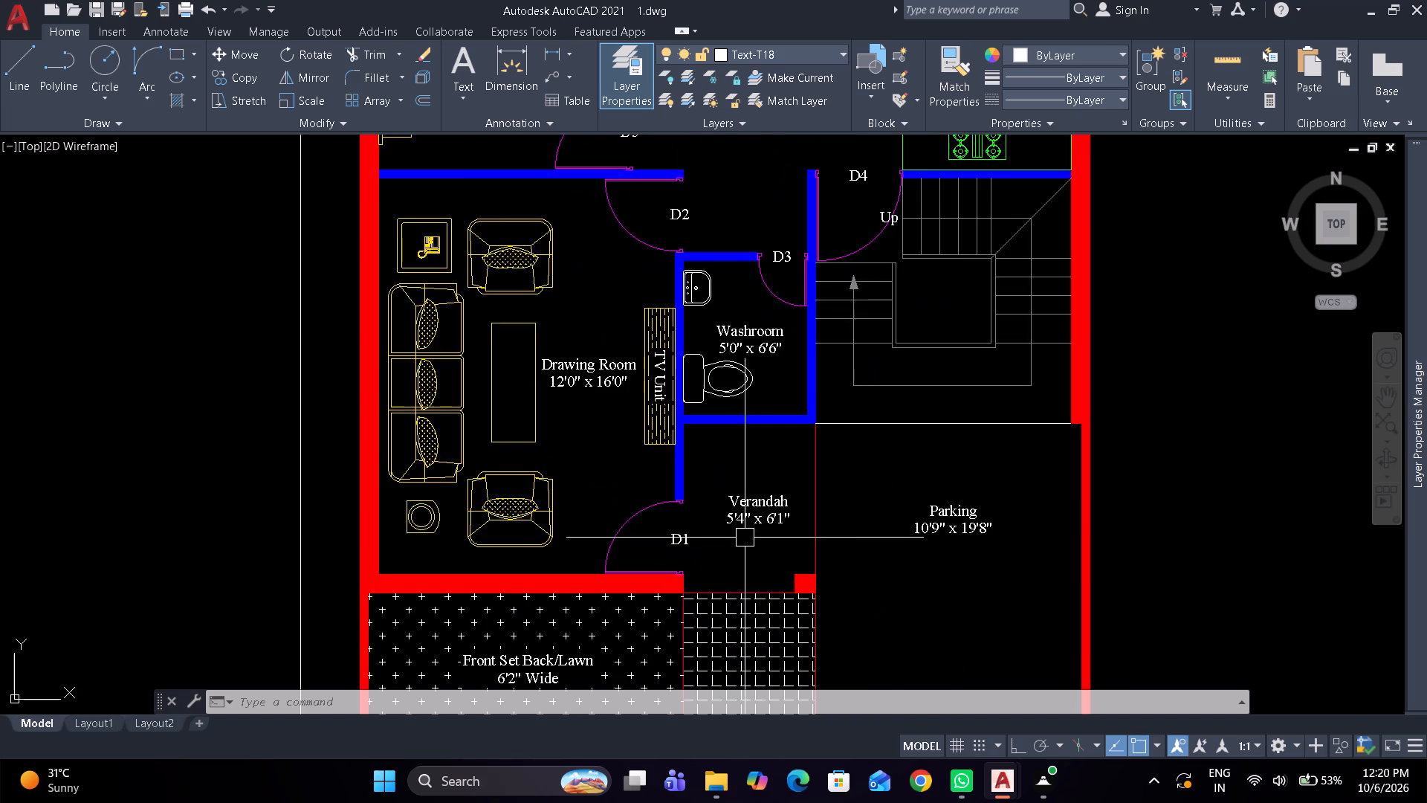
scroll(740, 533, down, 2)
middle_drag(740, 540, 728, 615)
scroll(734, 579, down, 1)
scroll(728, 445, up, 1)
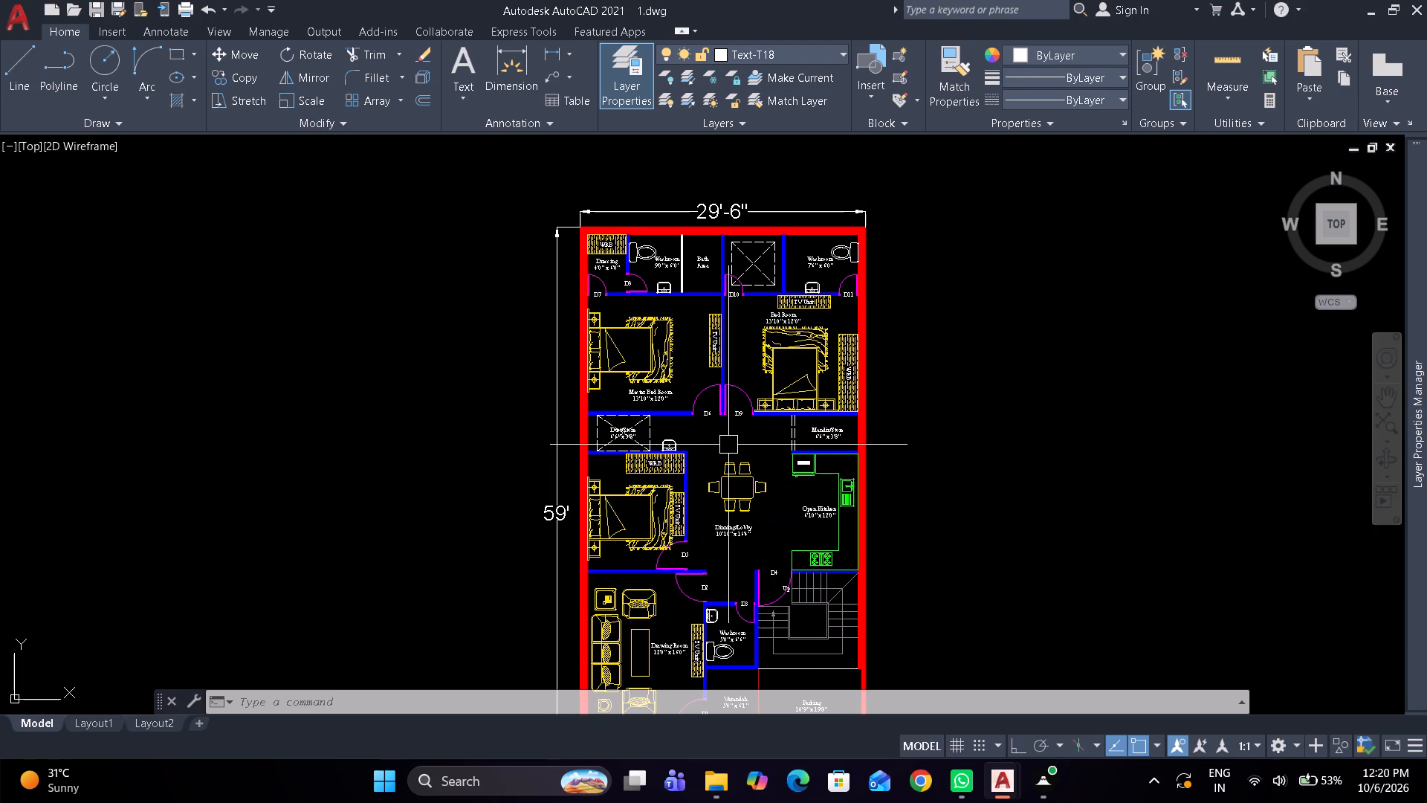
middle_click(728, 445)
scroll(728, 439, up, 1)
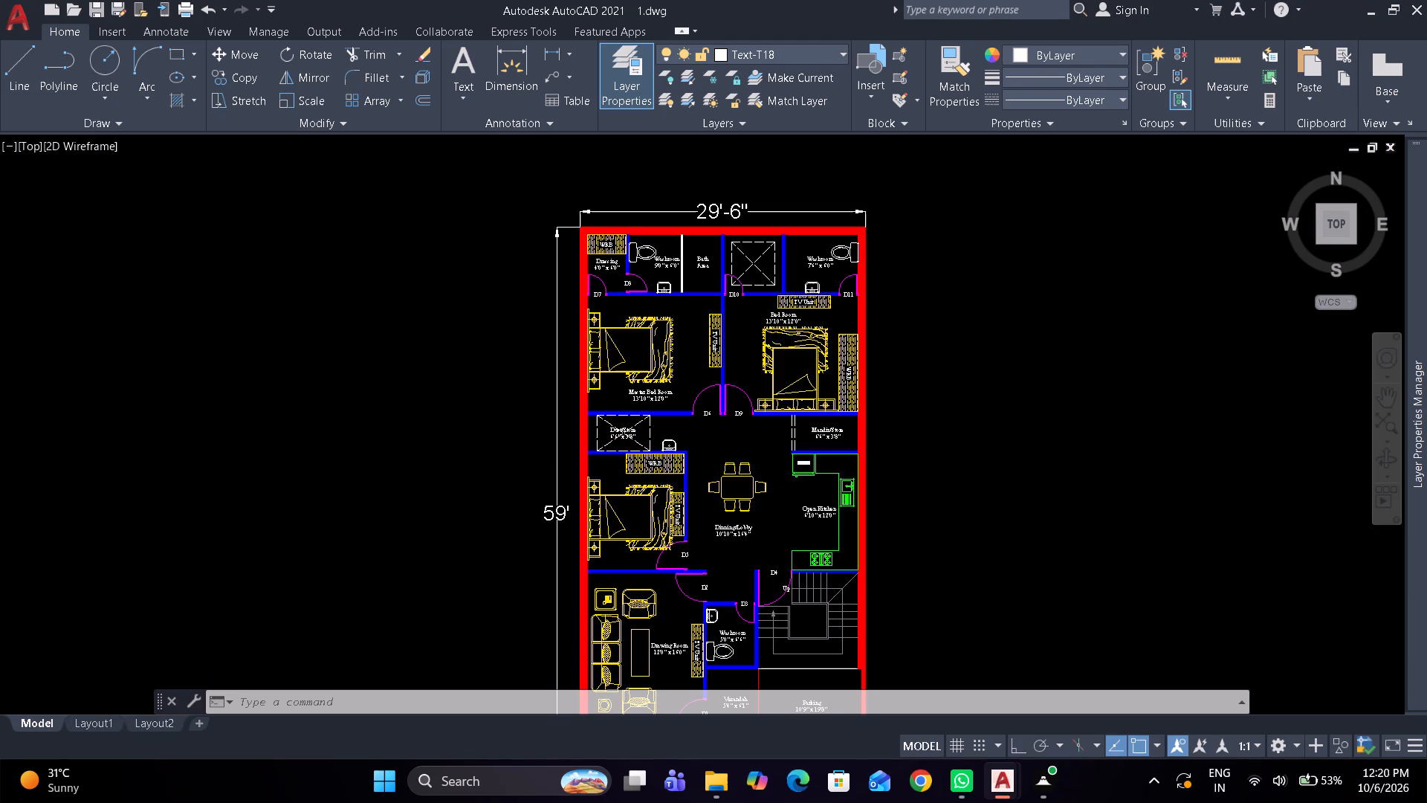
middle_click(728, 439)
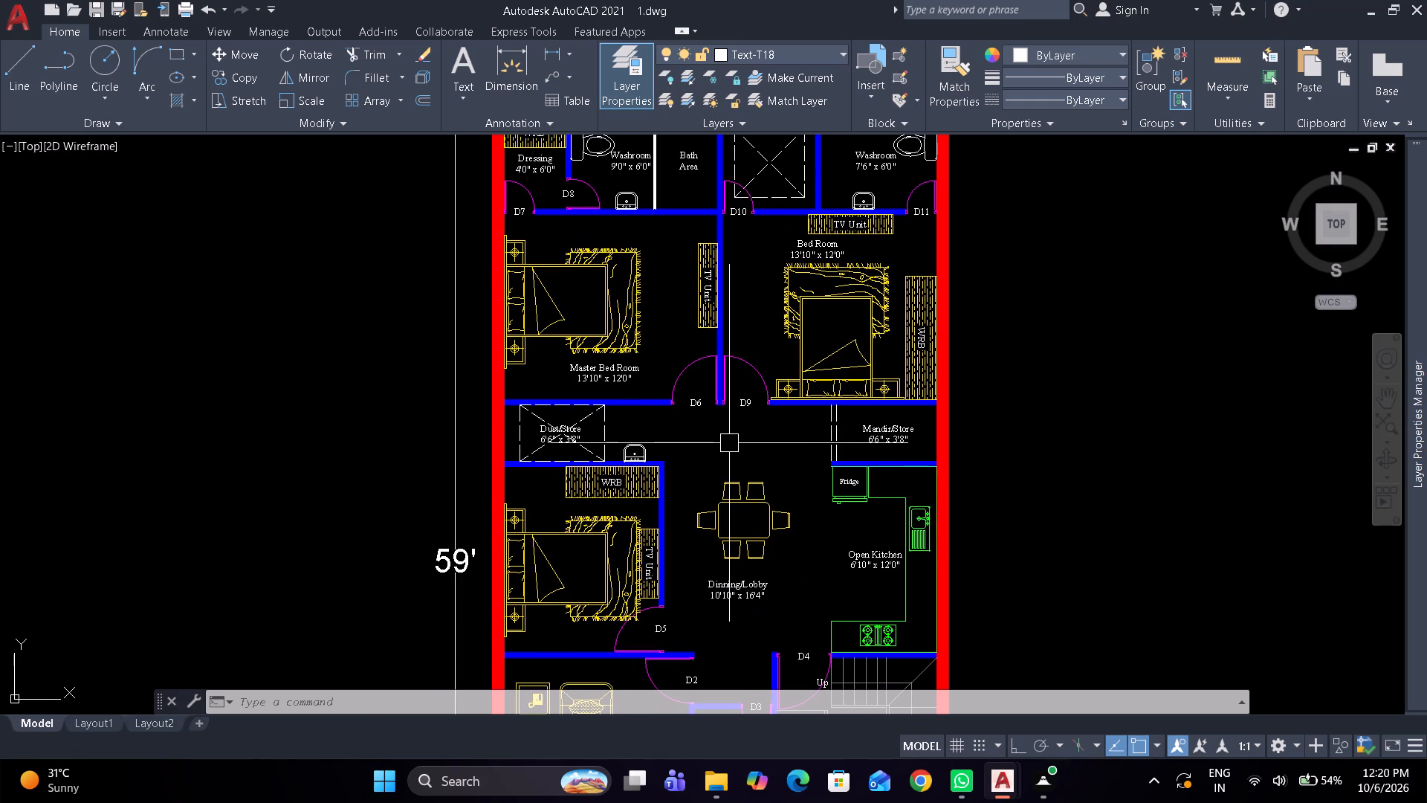
middle_drag(729, 443, 731, 456)
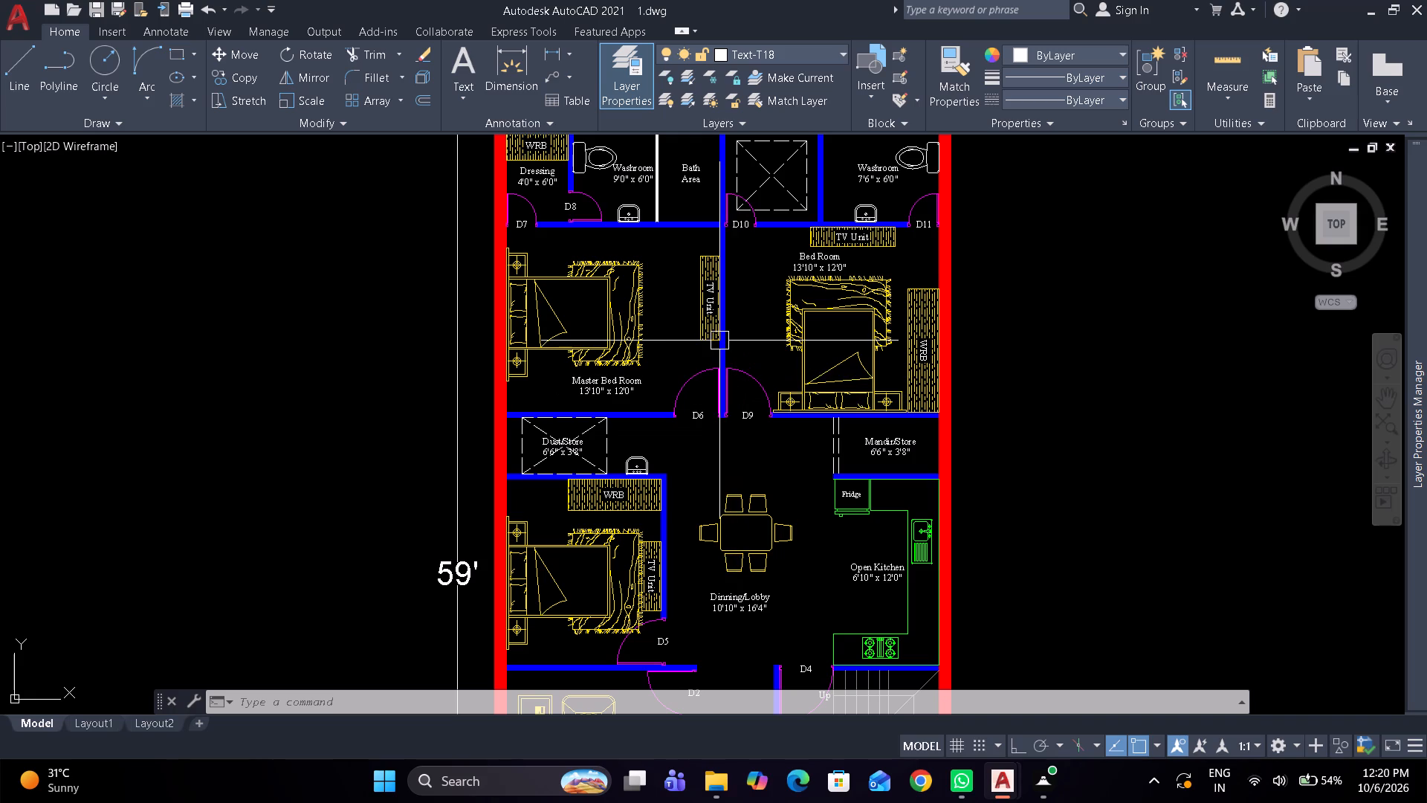
middle_drag(719, 341, 725, 380)
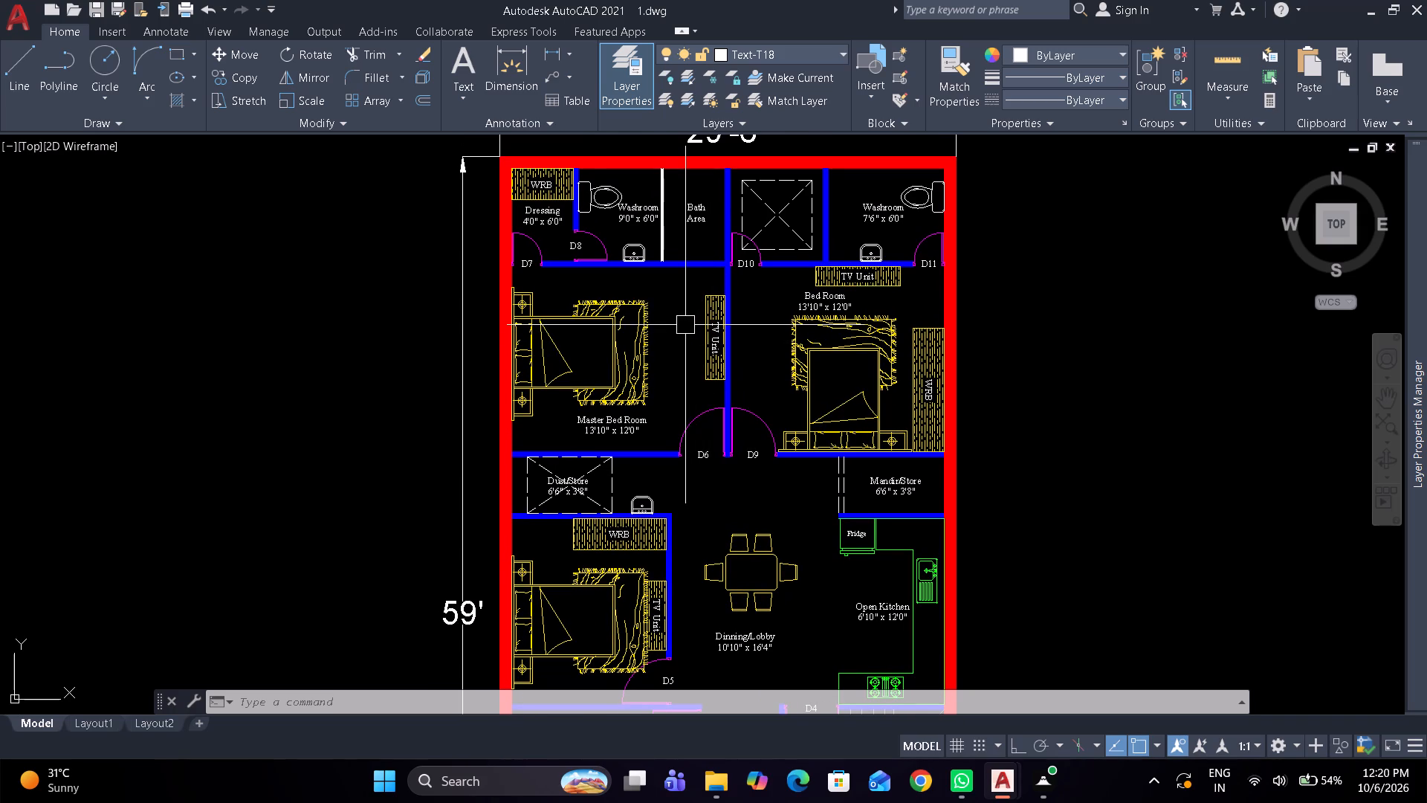
scroll(685, 325, up, 1)
middle_drag(685, 325, 685, 329)
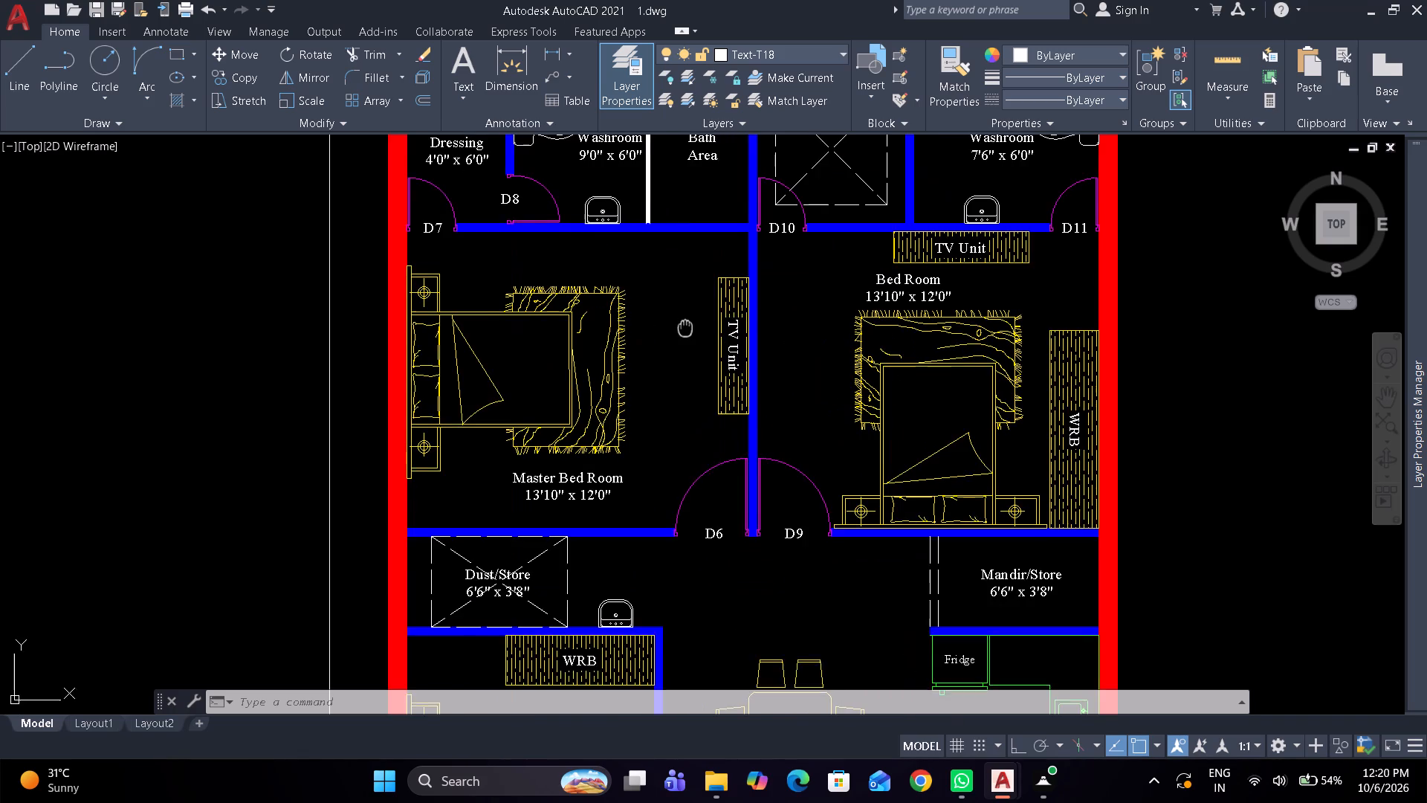
middle_drag(685, 329, 694, 404)
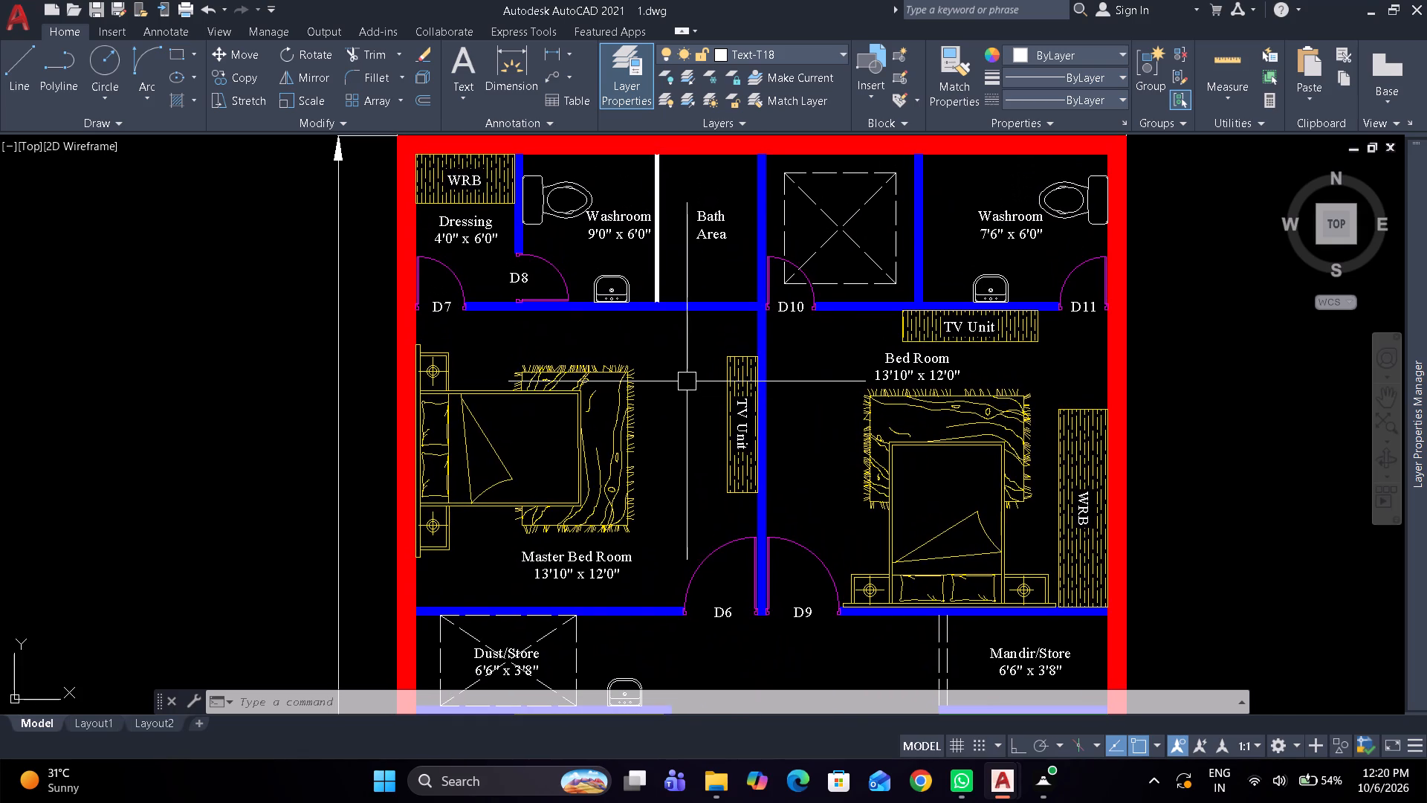
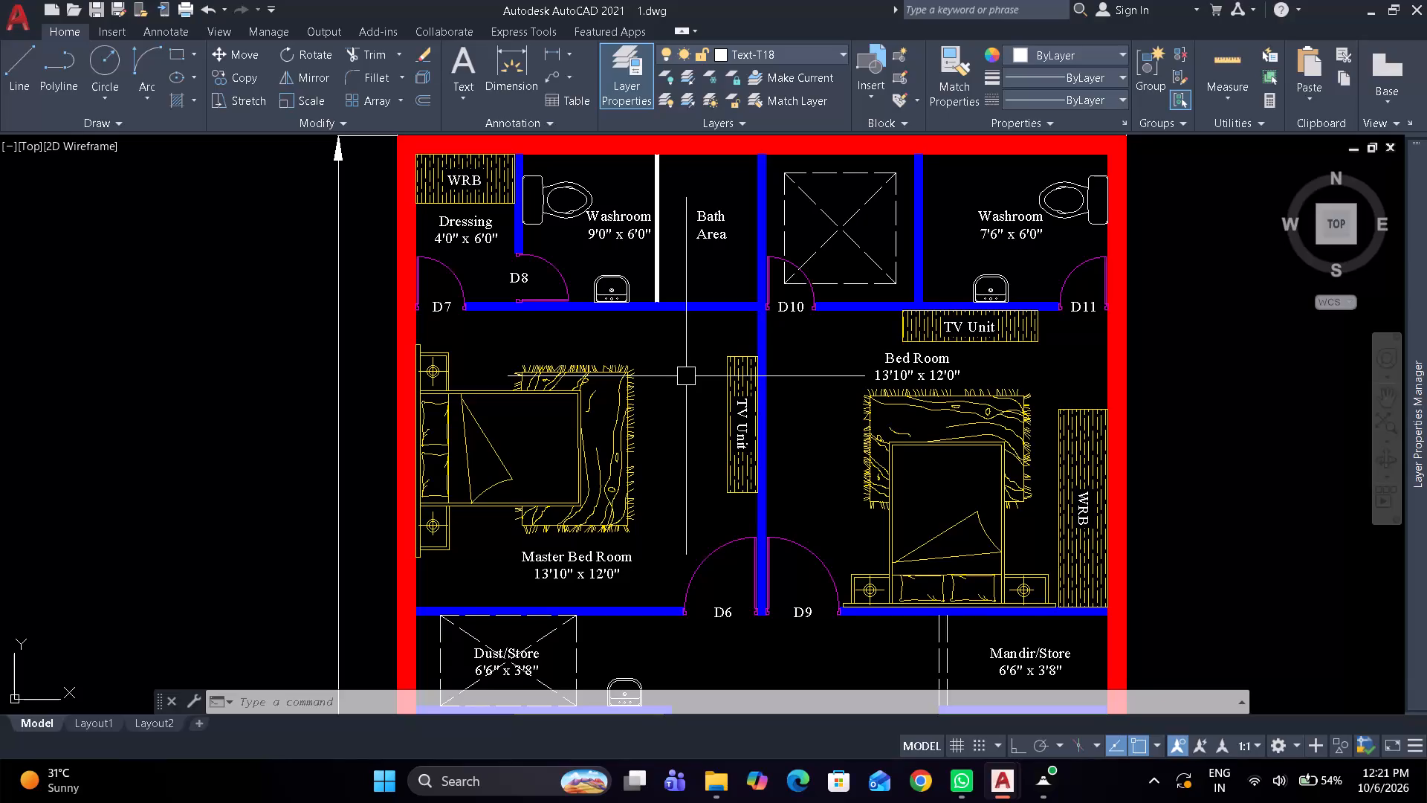
Examine the dressing room, washrooms and bath area along the rear wall of the floor plan, including their labels and doors.
middle_drag(686, 401, 693, 465)
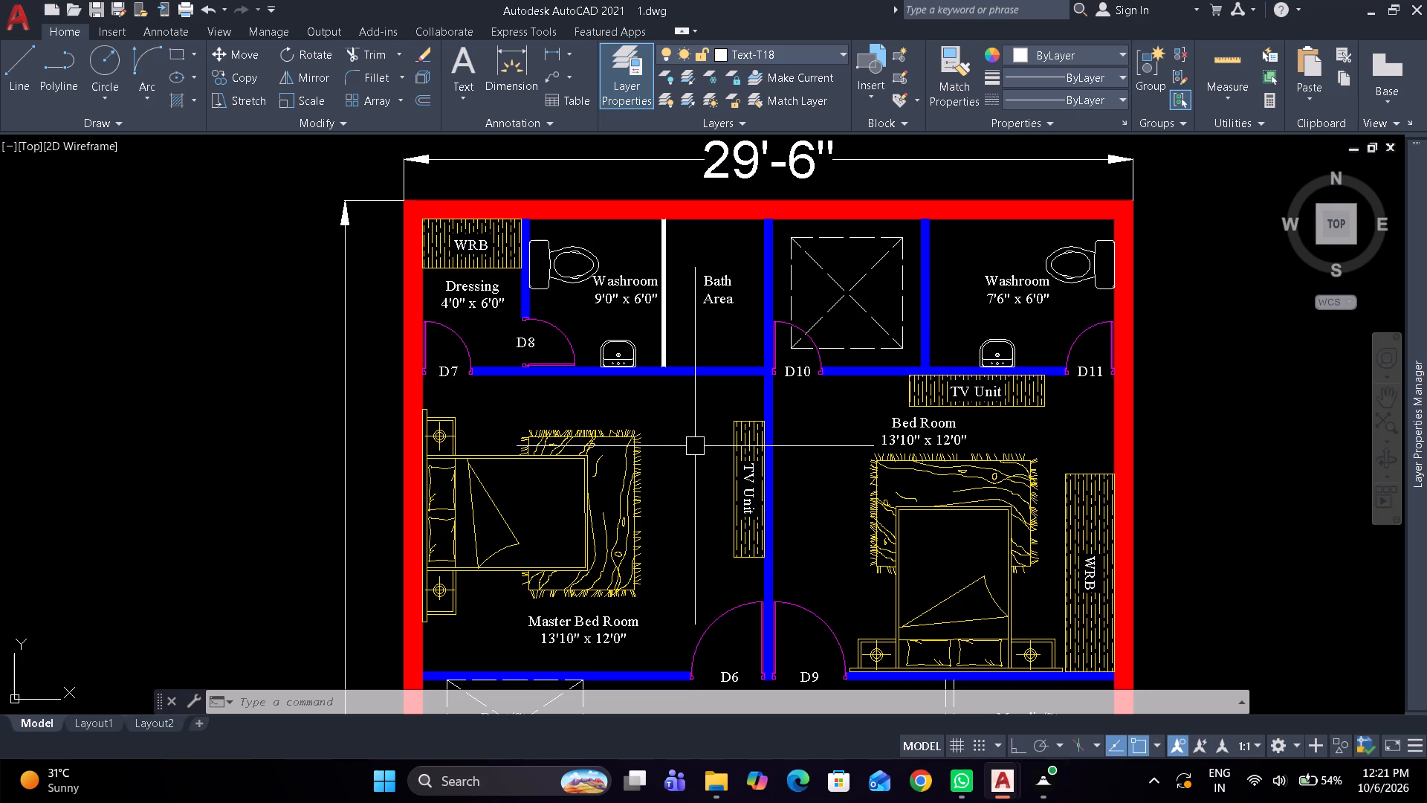
middle_click(695, 445)
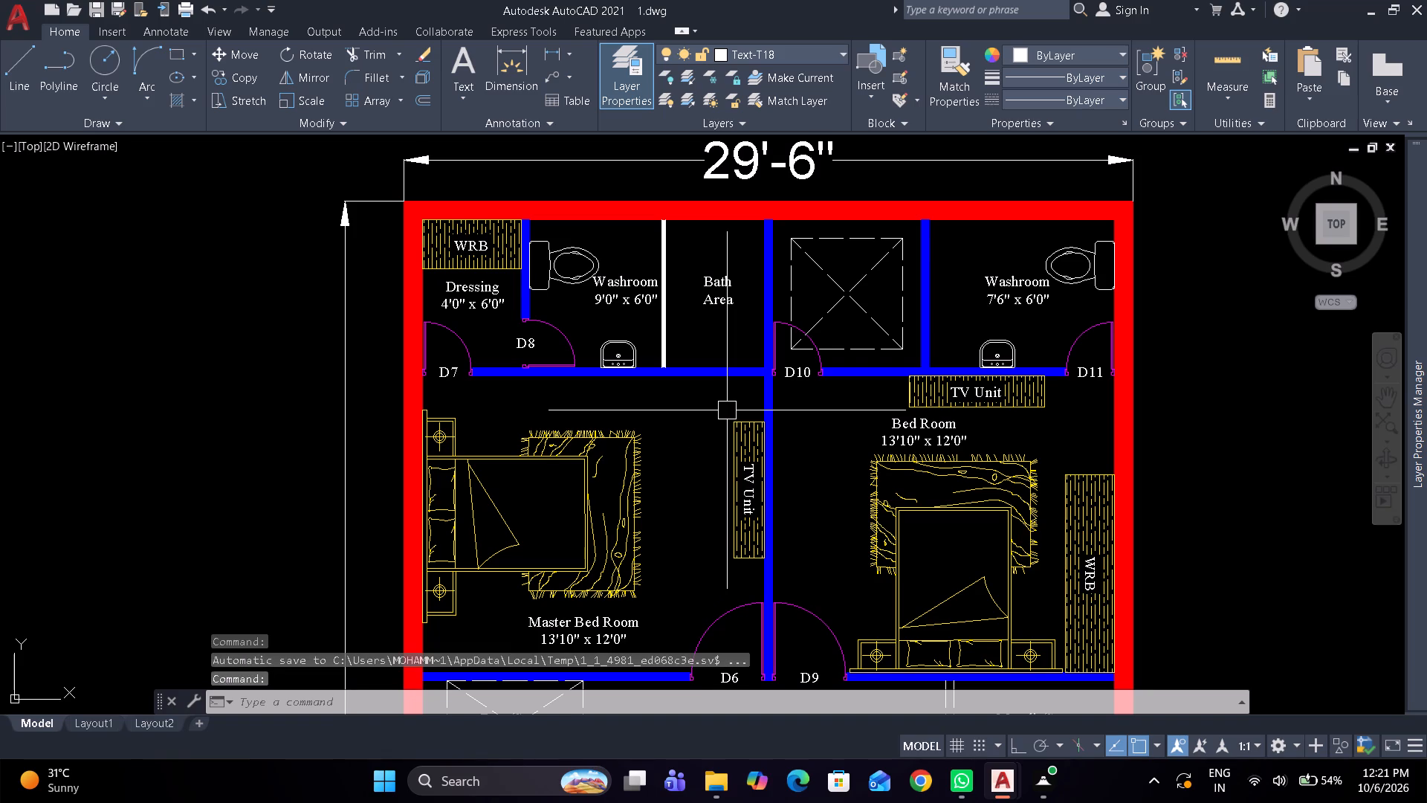
middle_drag(727, 410, 727, 430)
scroll(718, 373, up, 1)
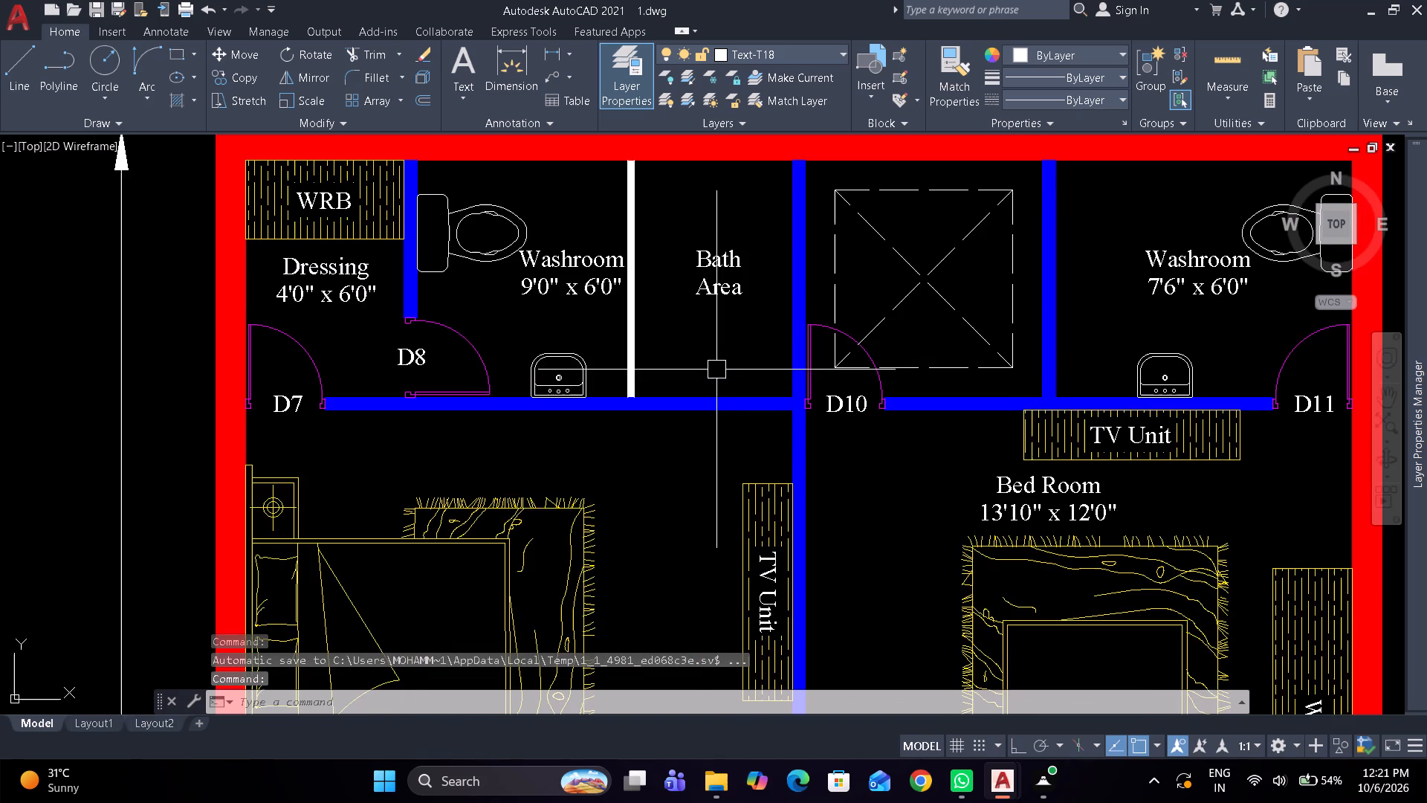
middle_drag(712, 385, 681, 531)
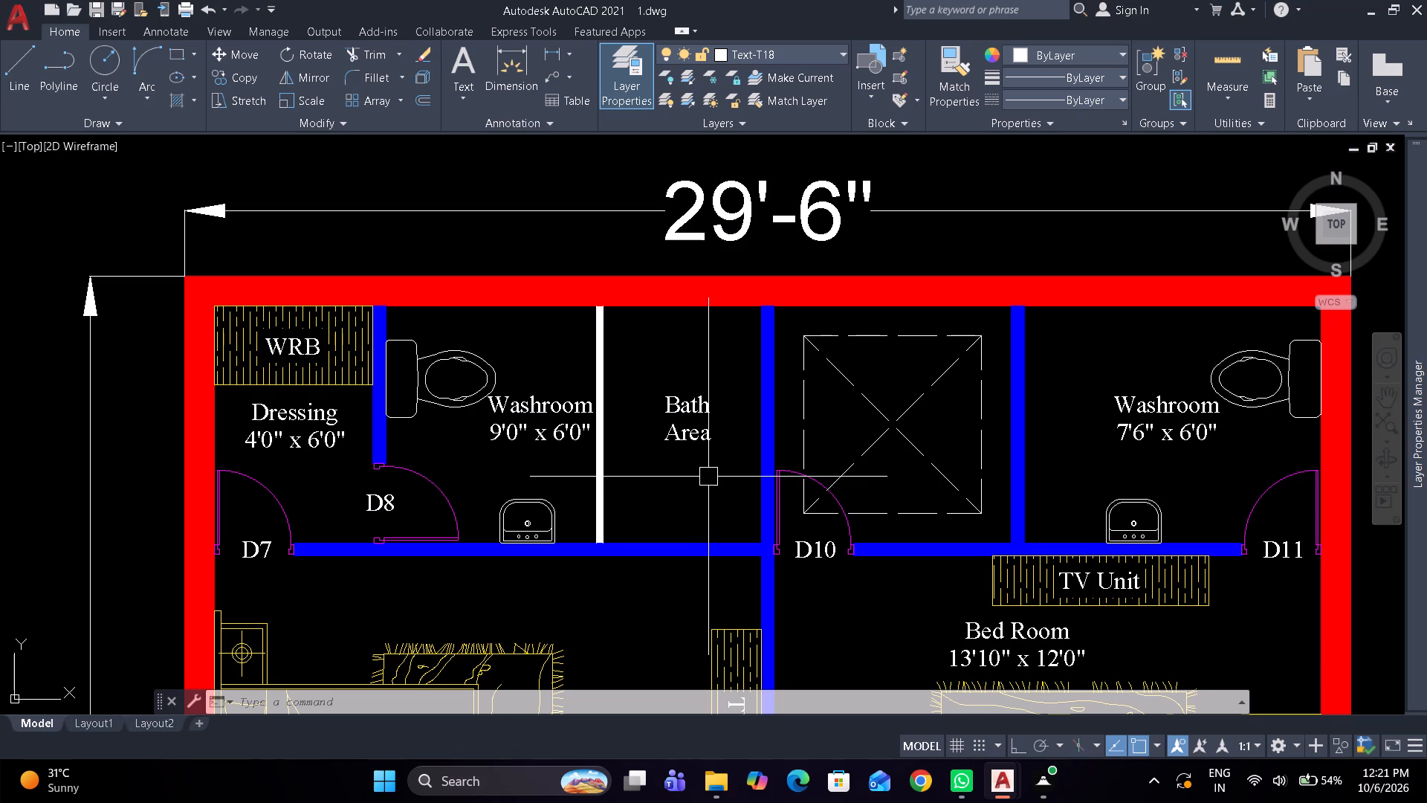
middle_drag(710, 476, 686, 470)
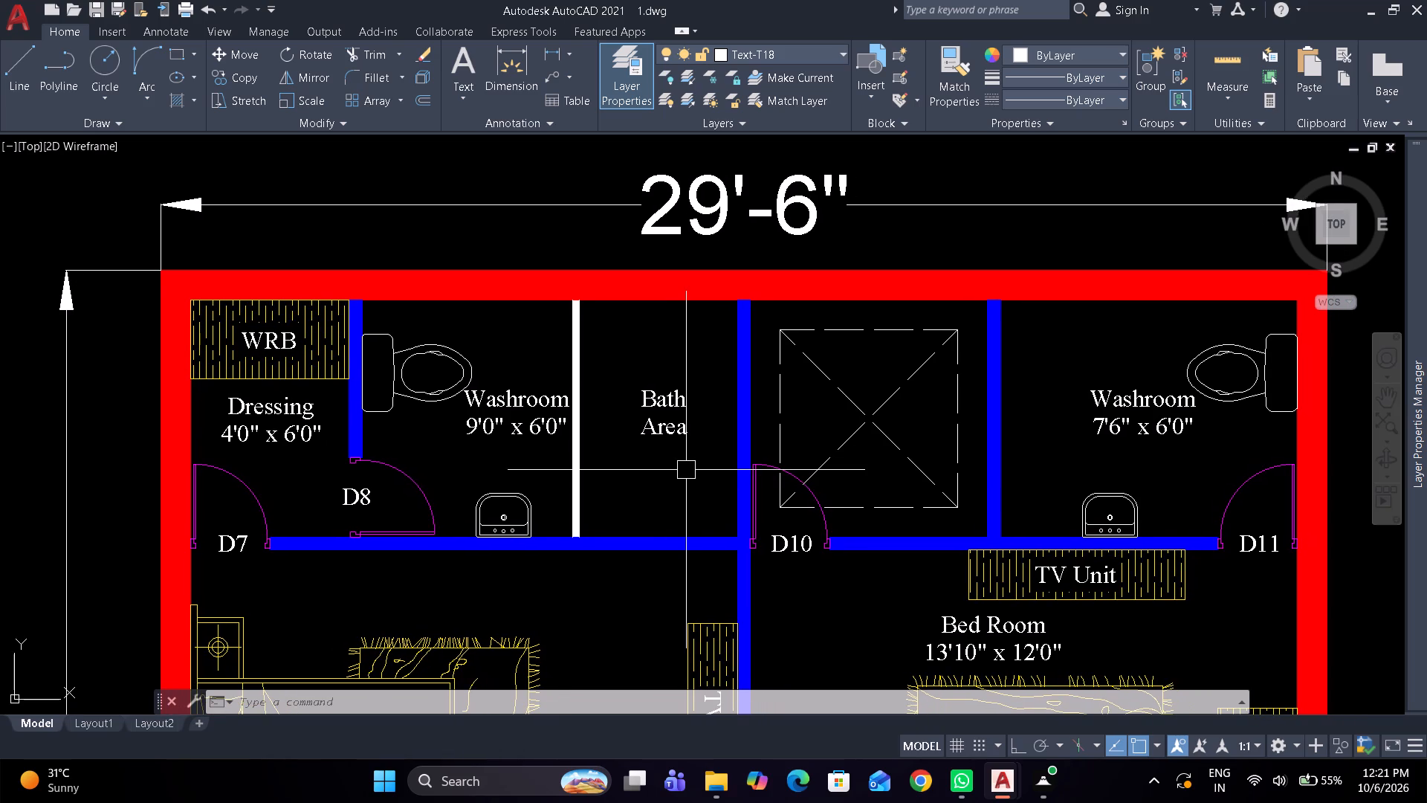
middle_drag(686, 470, 683, 461)
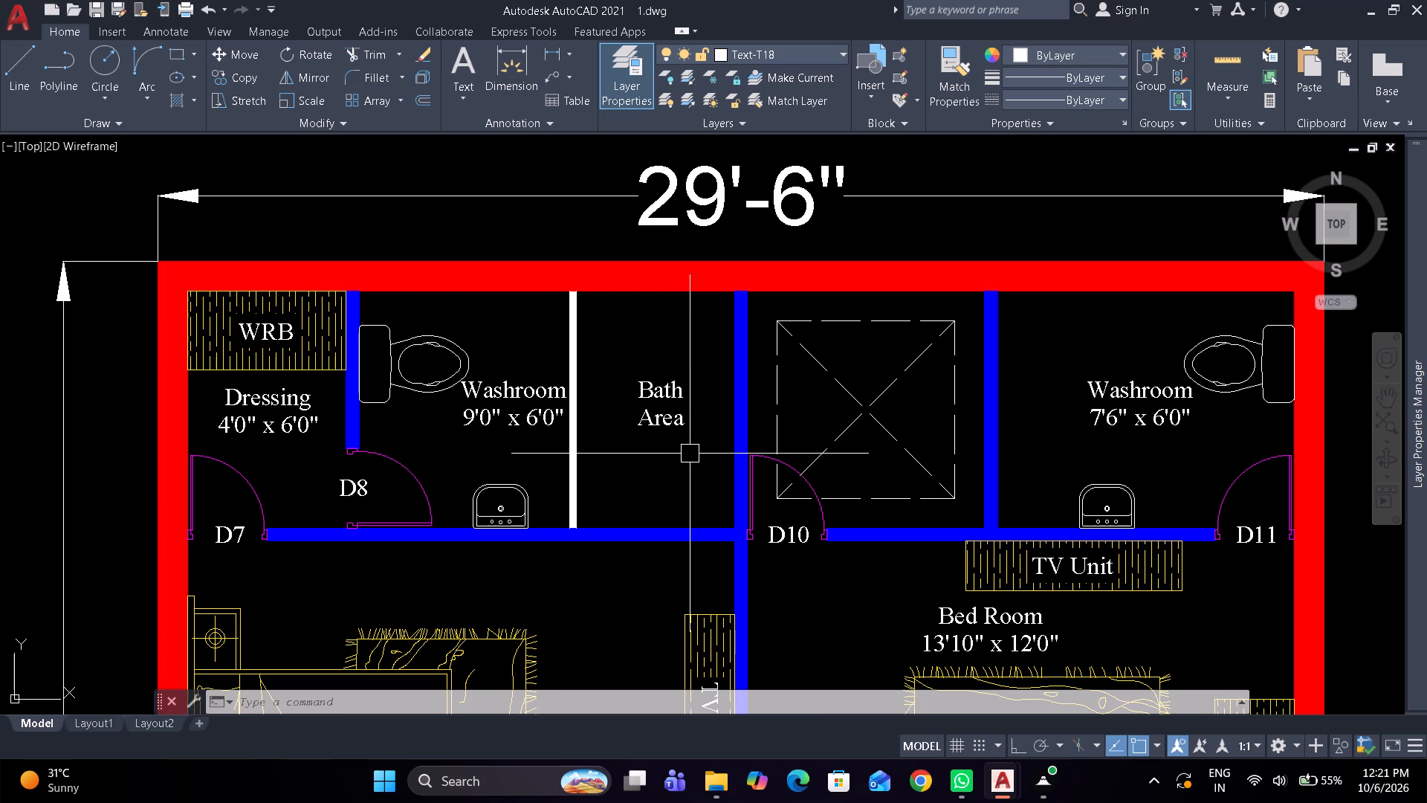
middle_click(690, 454)
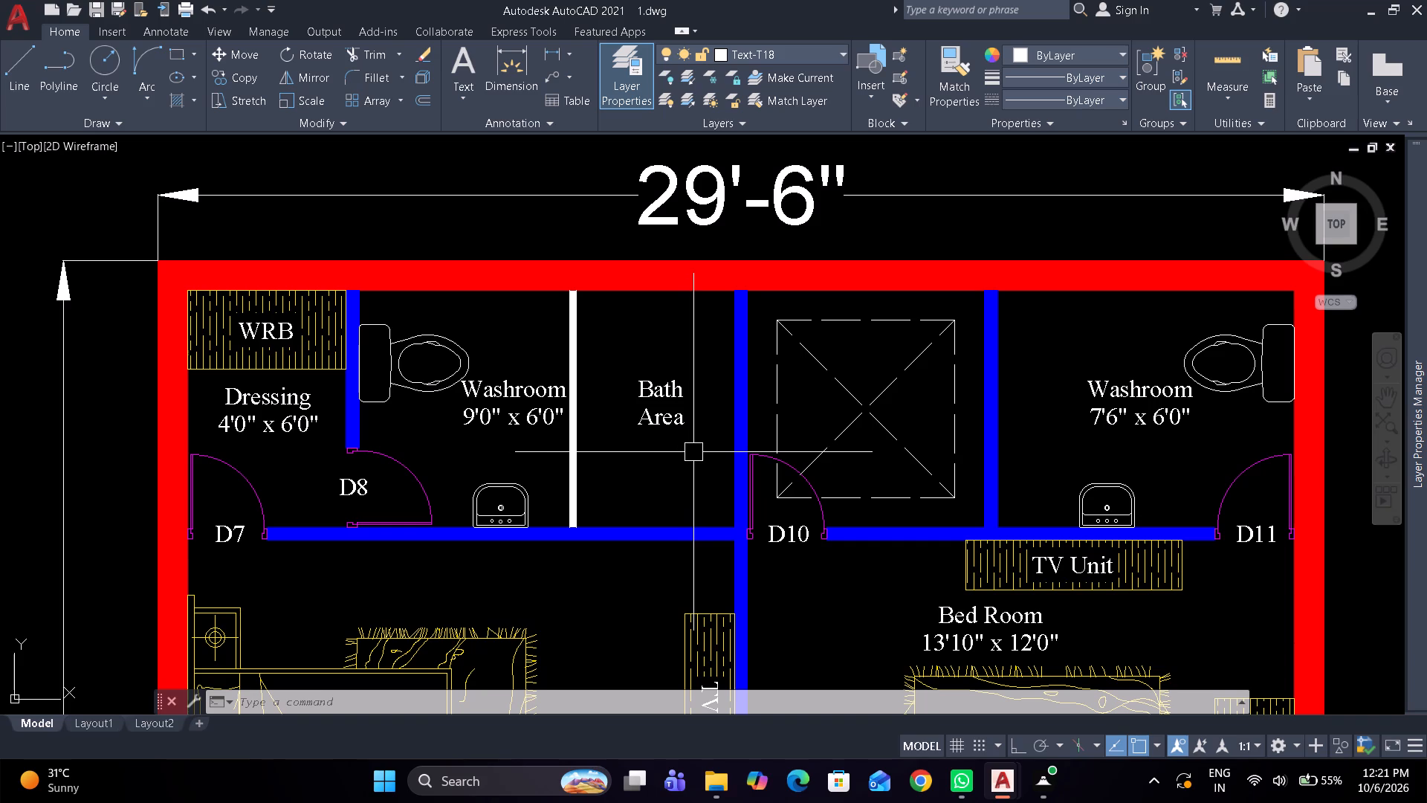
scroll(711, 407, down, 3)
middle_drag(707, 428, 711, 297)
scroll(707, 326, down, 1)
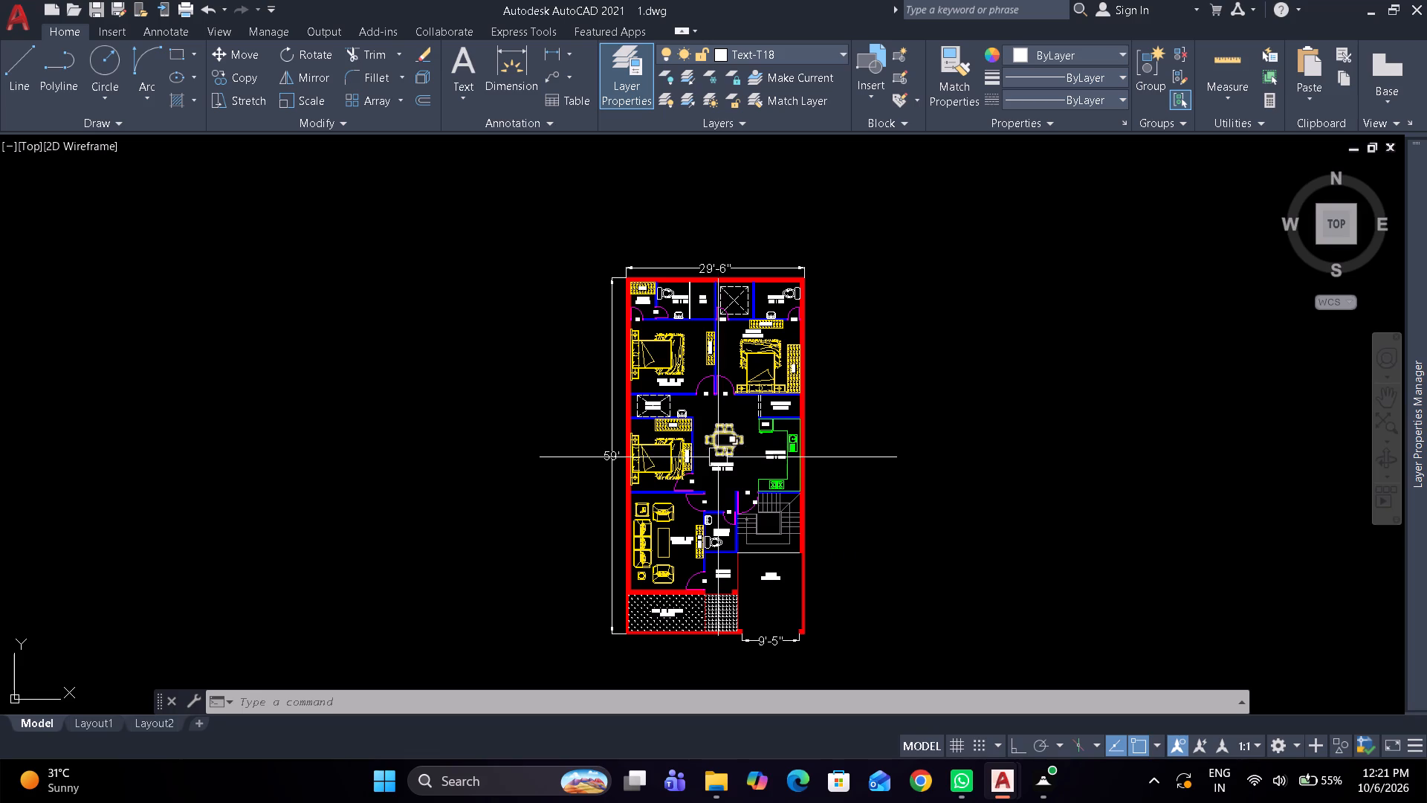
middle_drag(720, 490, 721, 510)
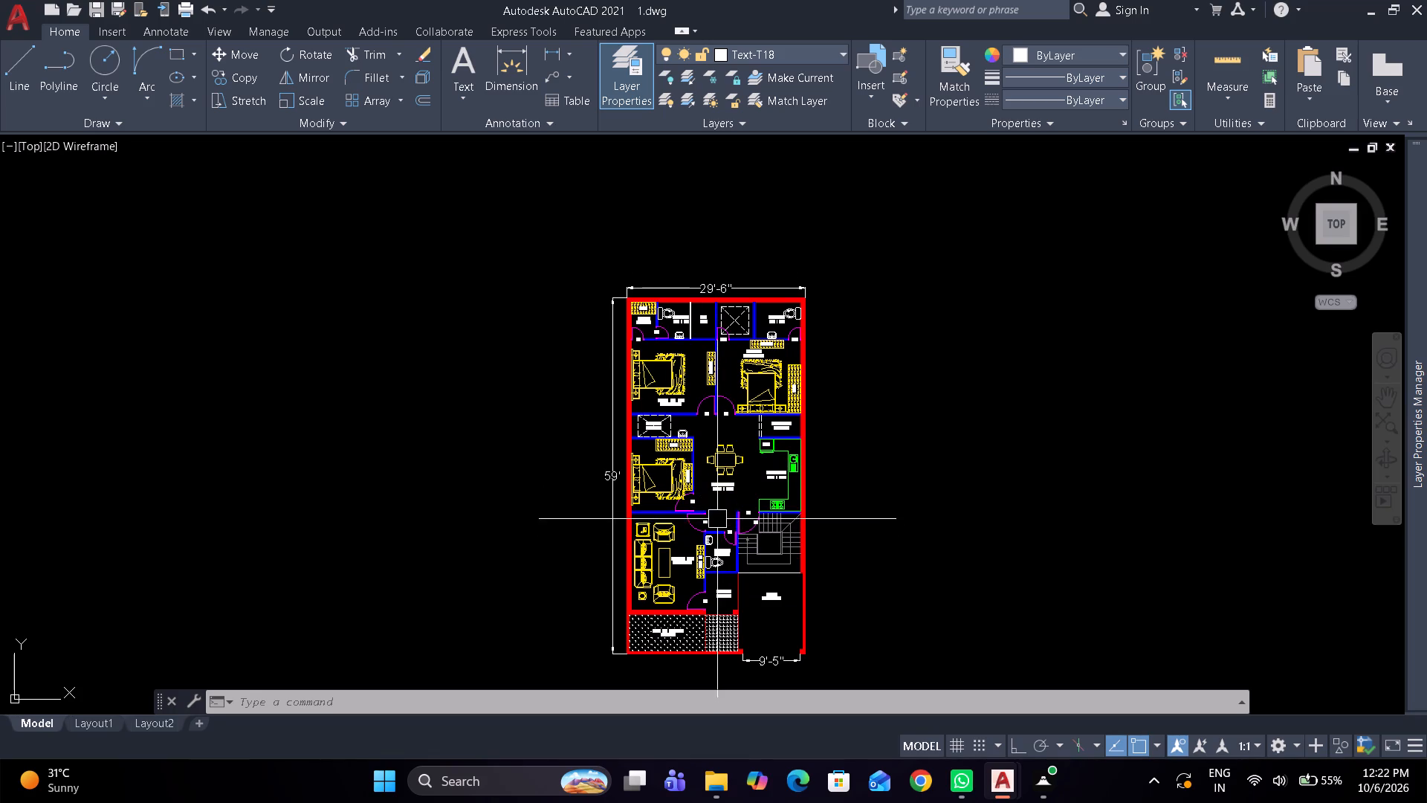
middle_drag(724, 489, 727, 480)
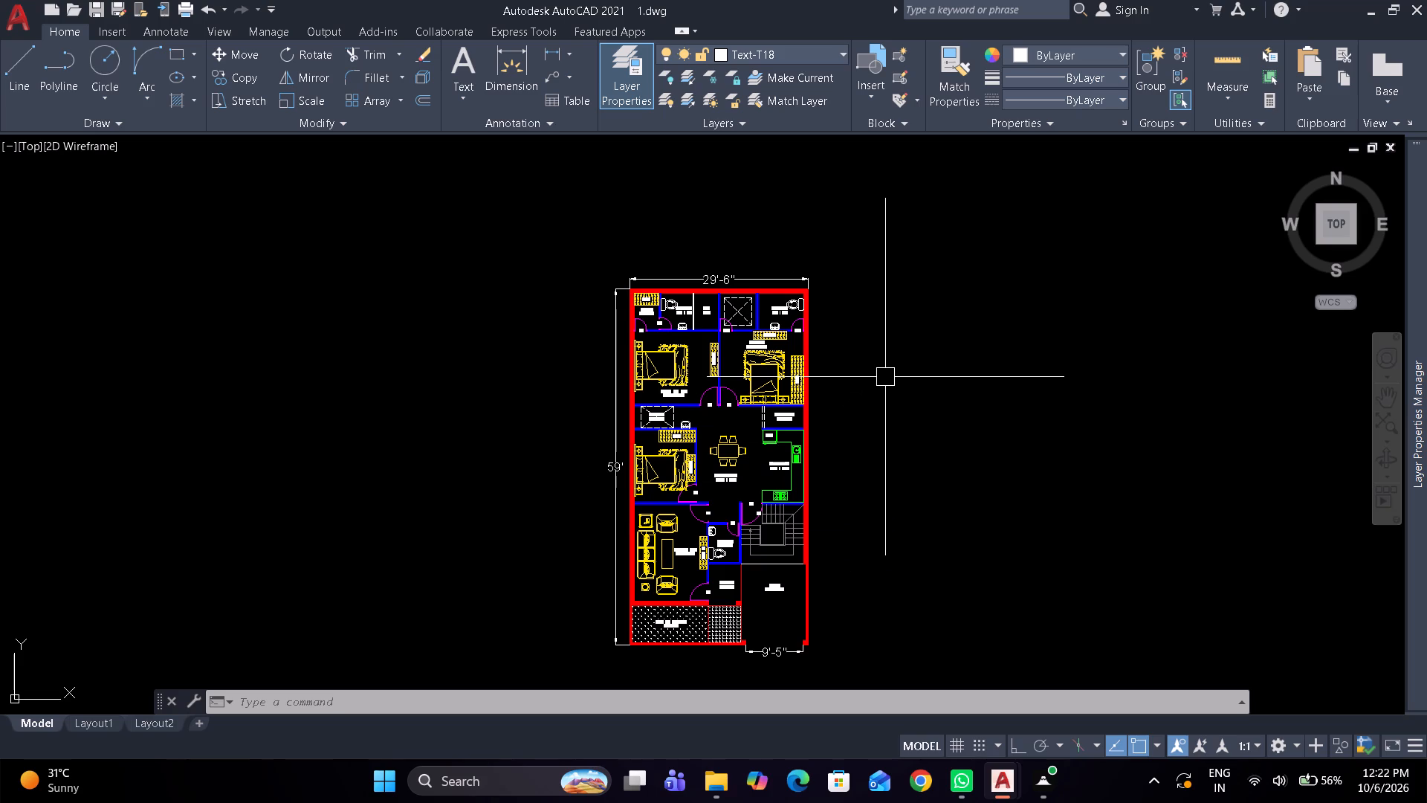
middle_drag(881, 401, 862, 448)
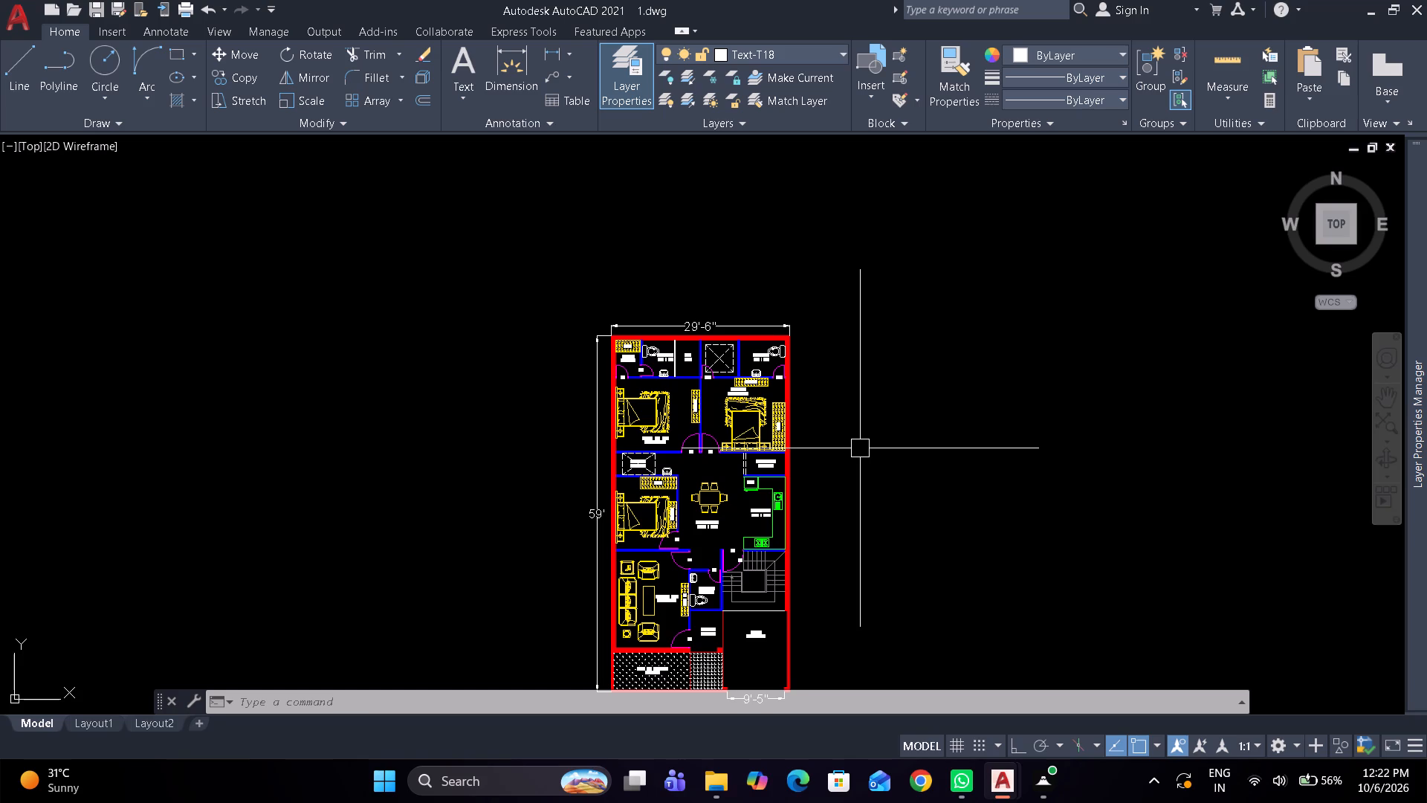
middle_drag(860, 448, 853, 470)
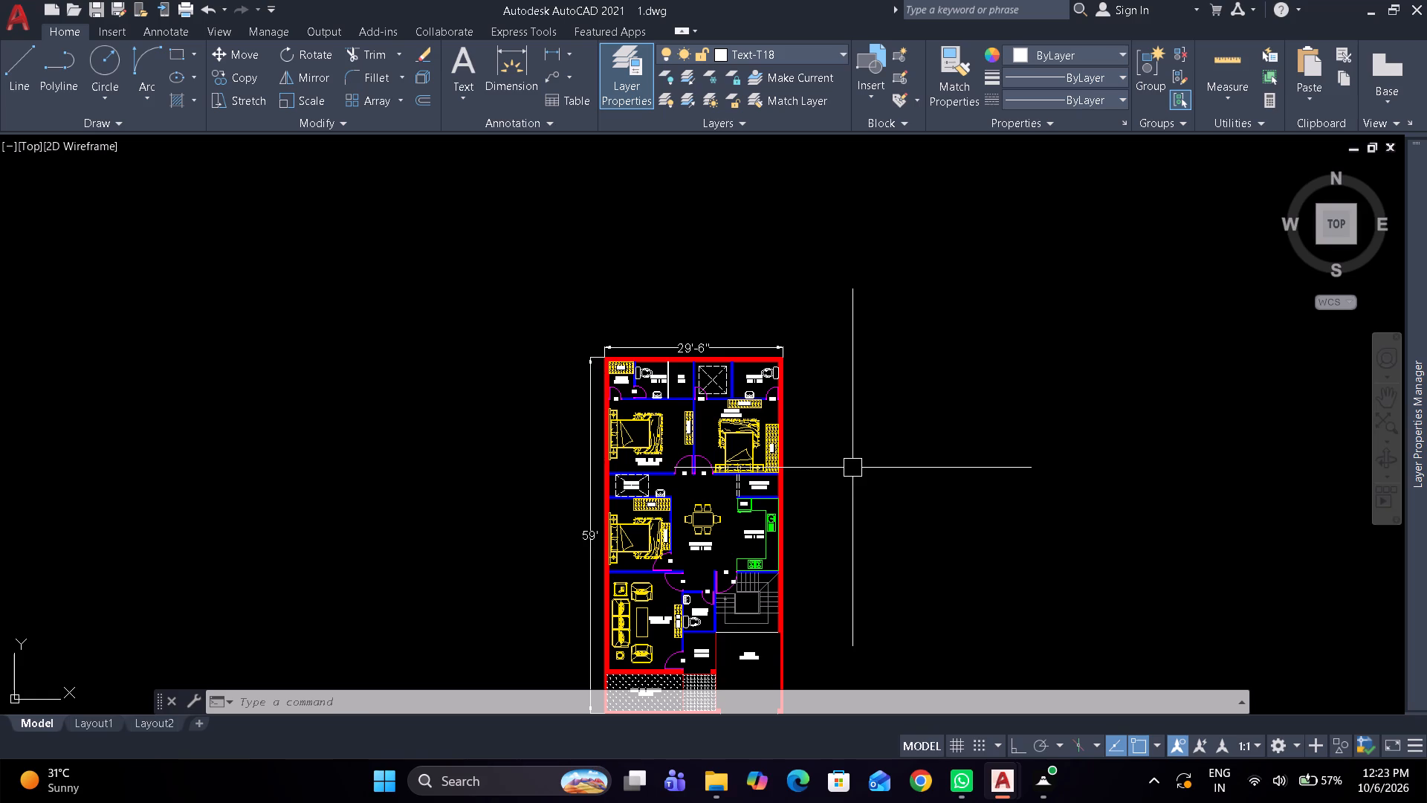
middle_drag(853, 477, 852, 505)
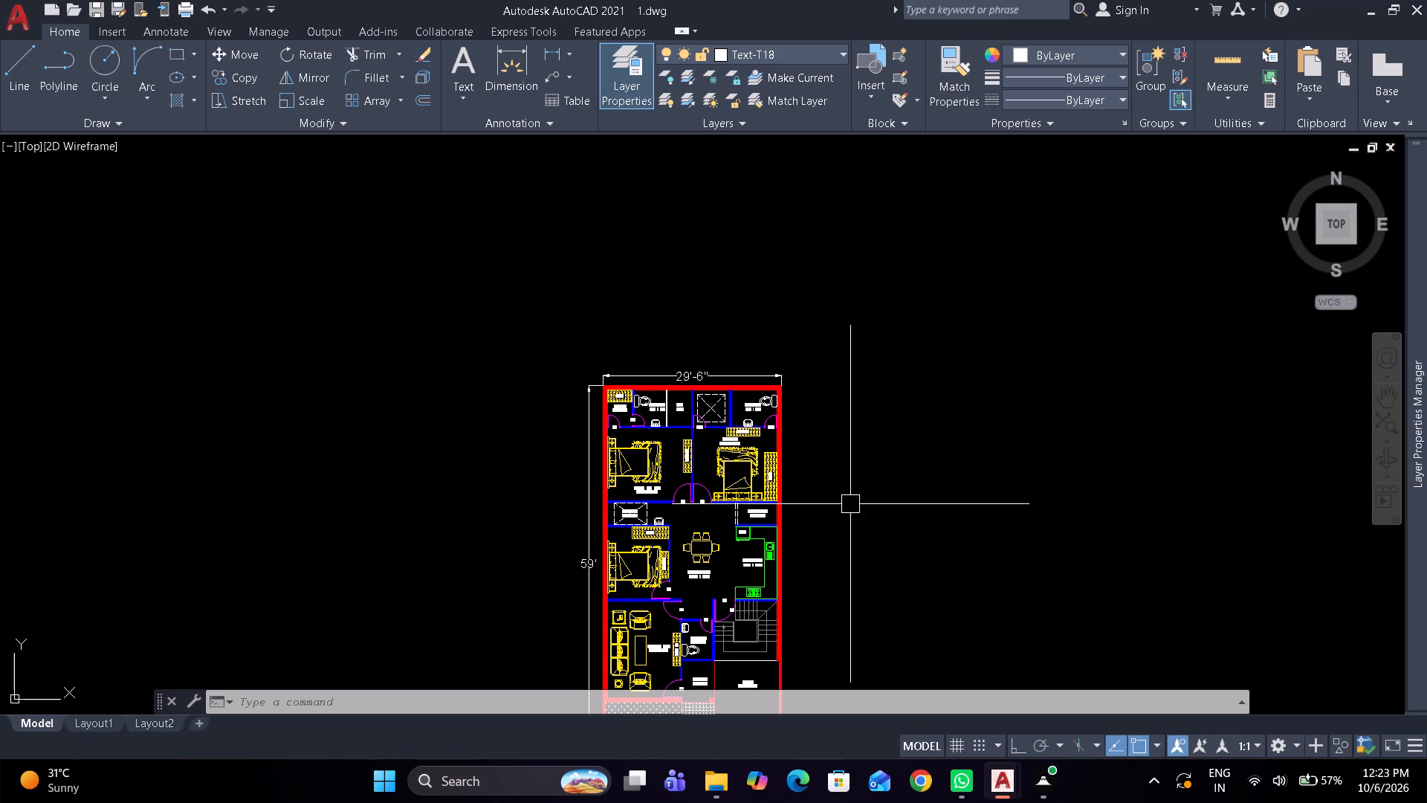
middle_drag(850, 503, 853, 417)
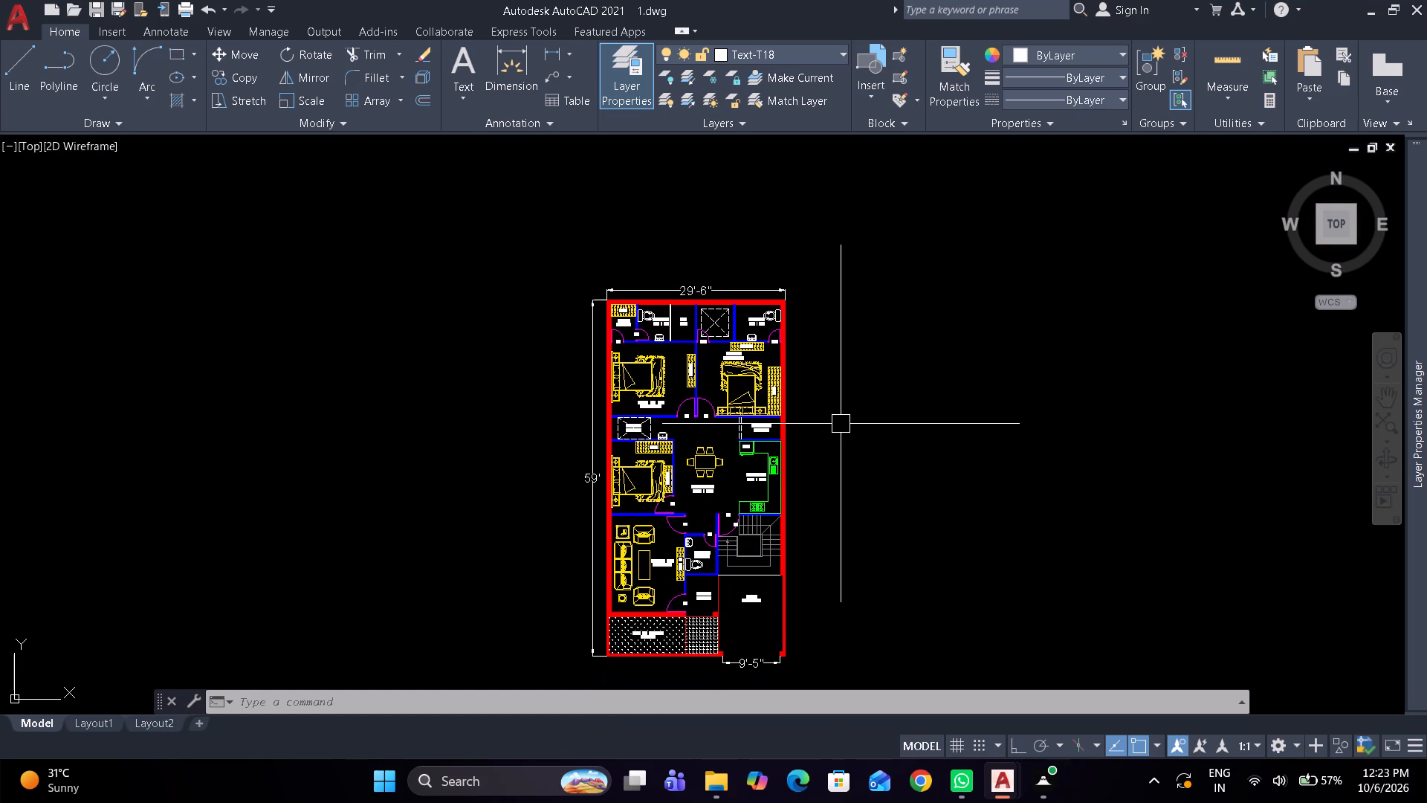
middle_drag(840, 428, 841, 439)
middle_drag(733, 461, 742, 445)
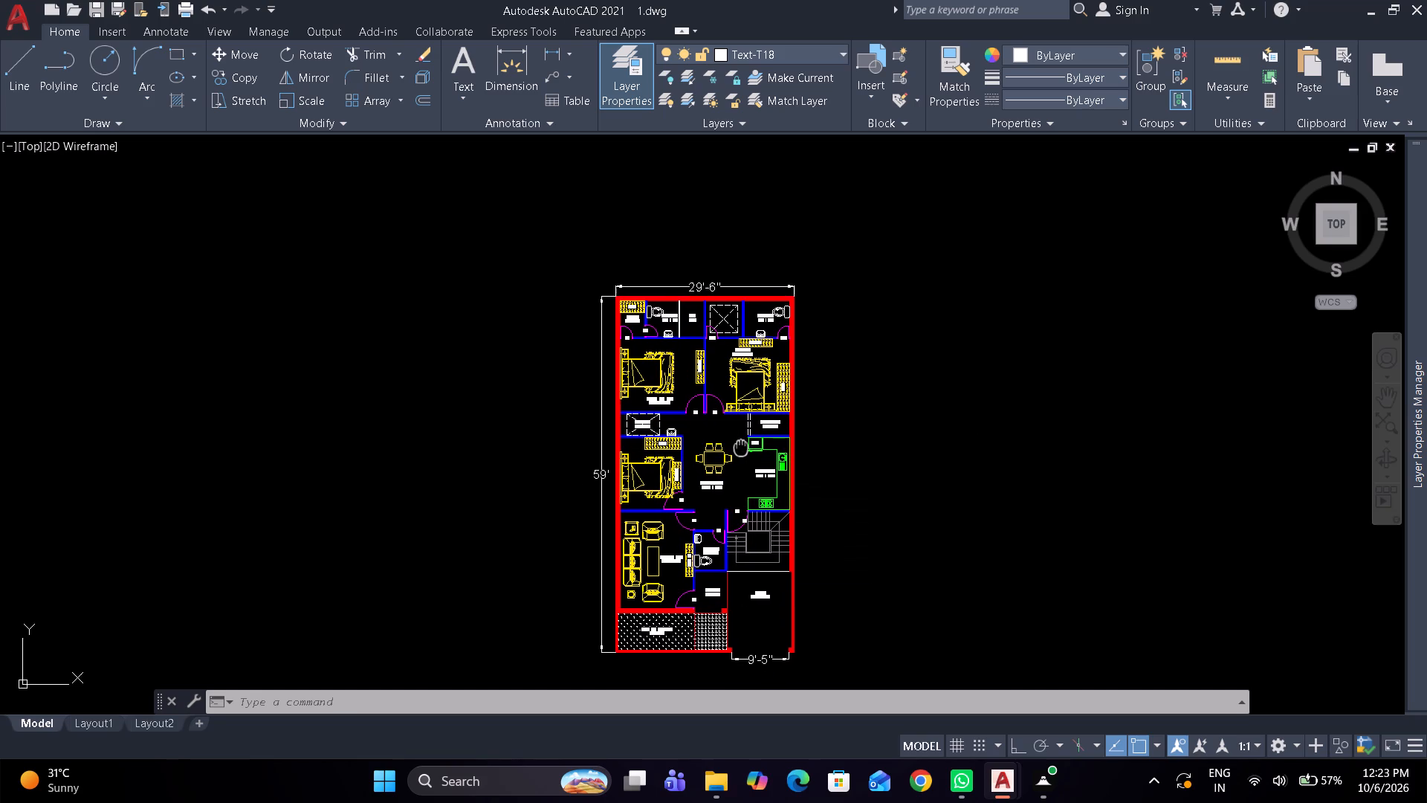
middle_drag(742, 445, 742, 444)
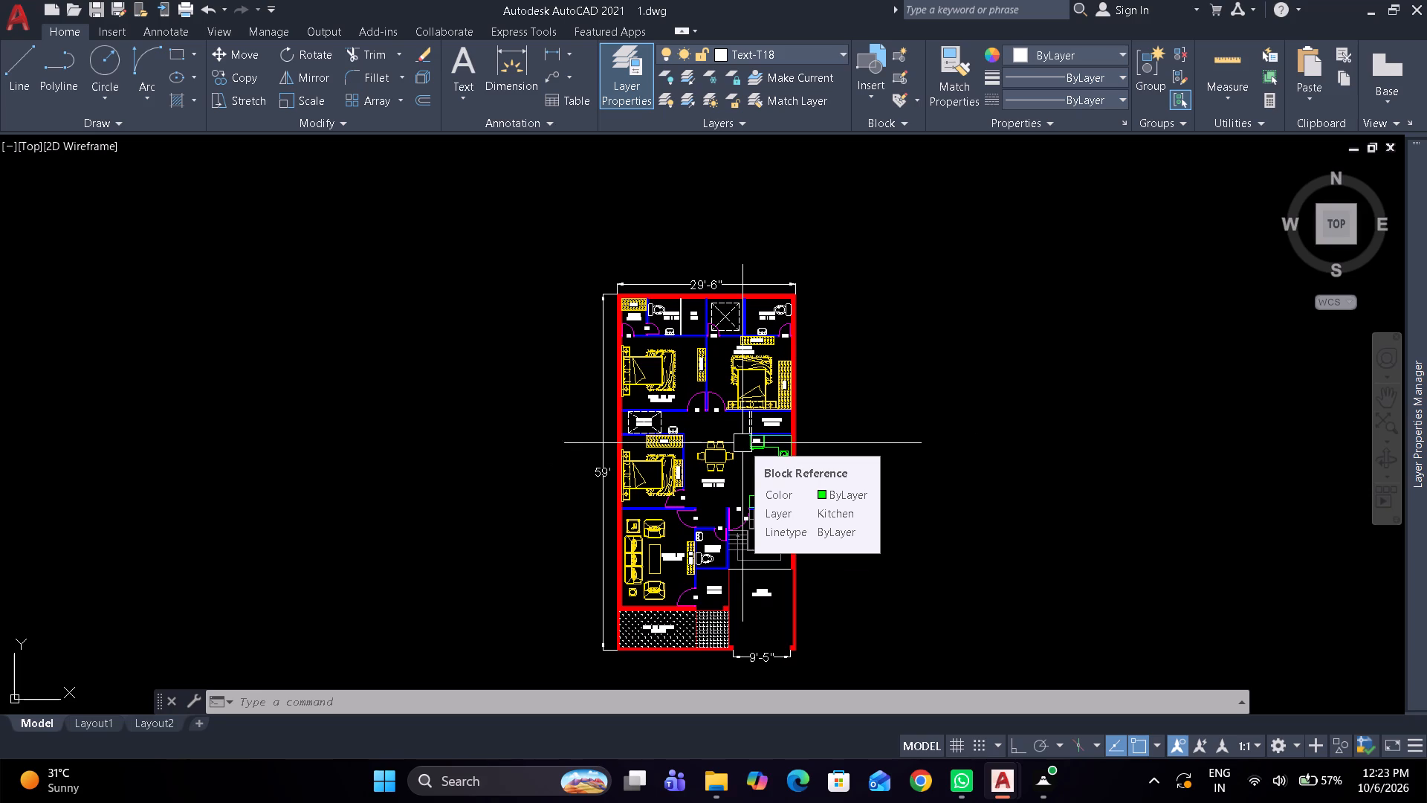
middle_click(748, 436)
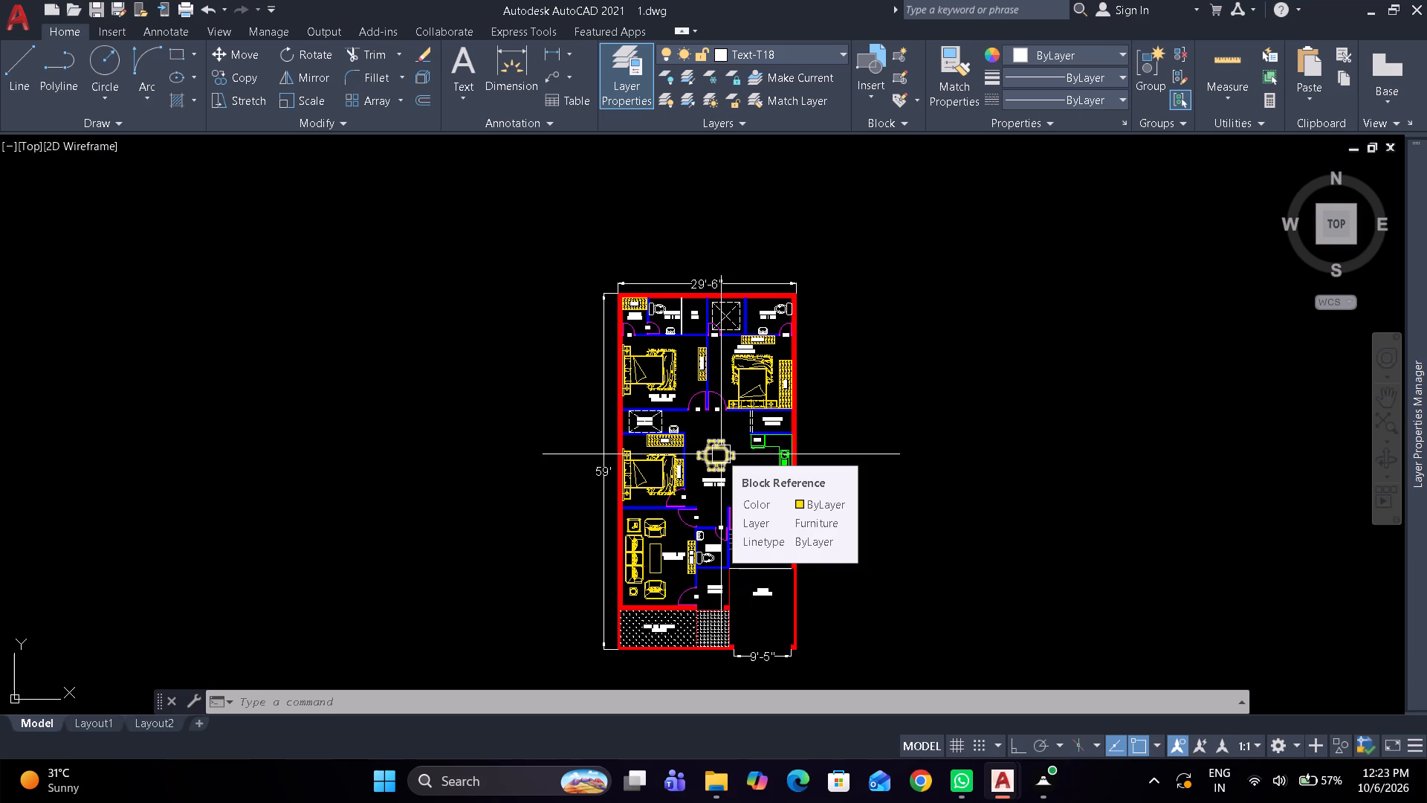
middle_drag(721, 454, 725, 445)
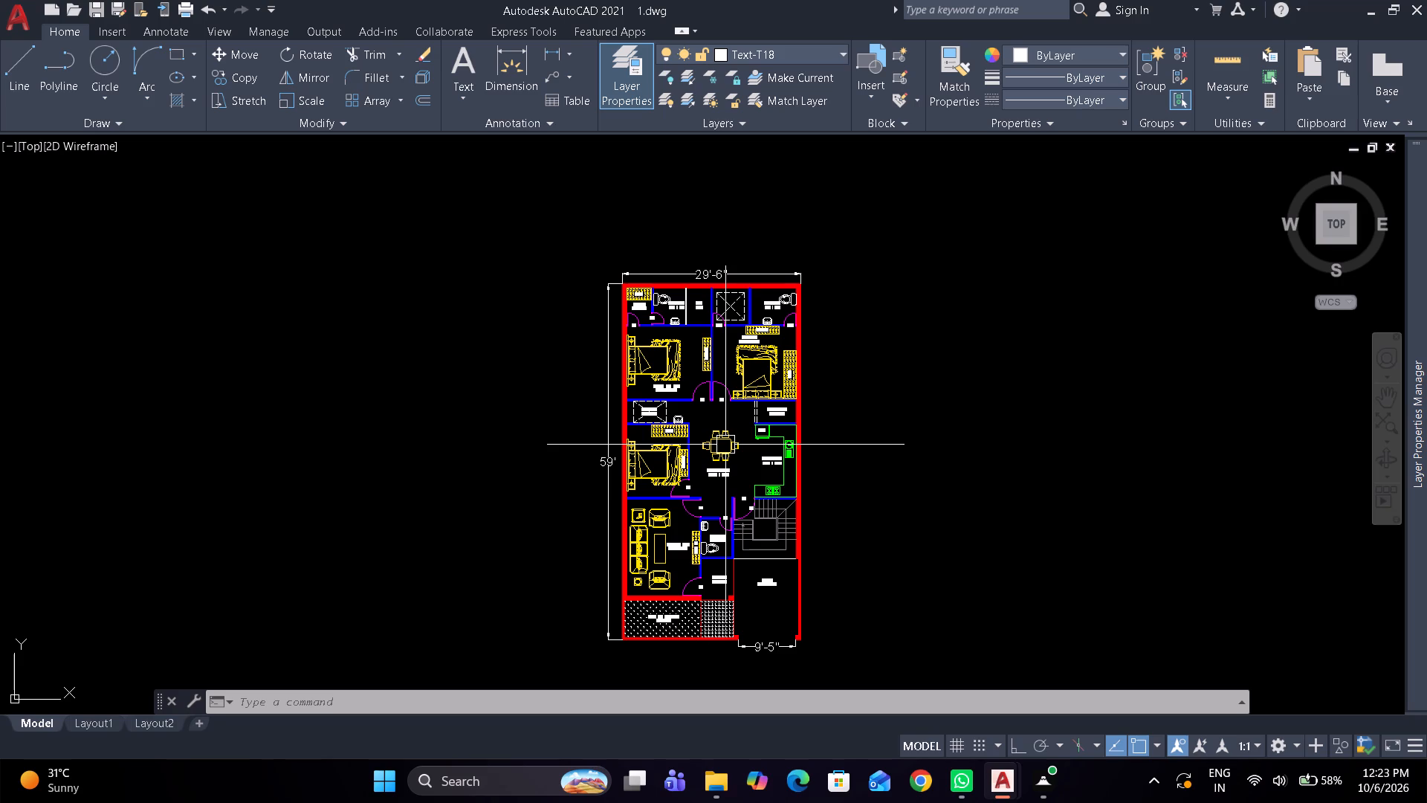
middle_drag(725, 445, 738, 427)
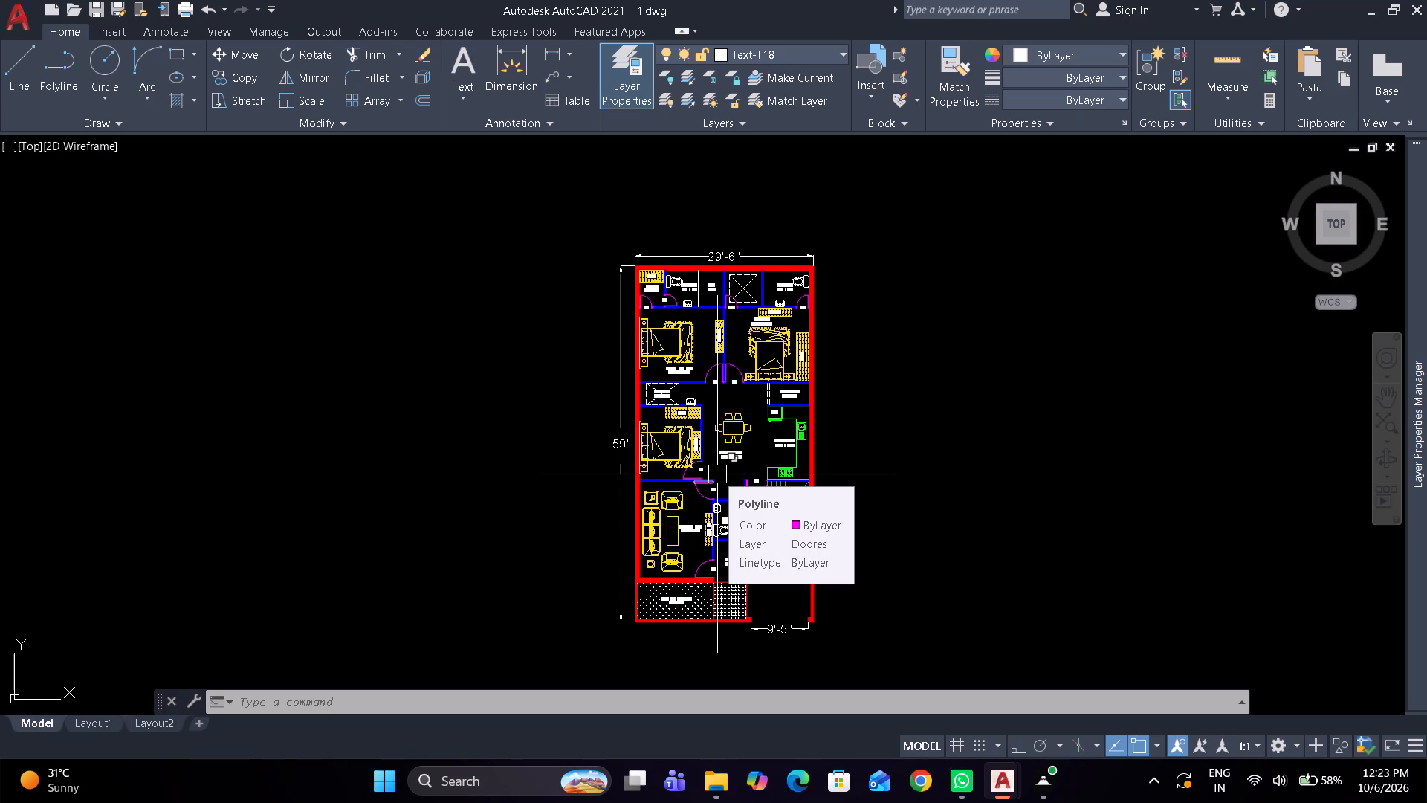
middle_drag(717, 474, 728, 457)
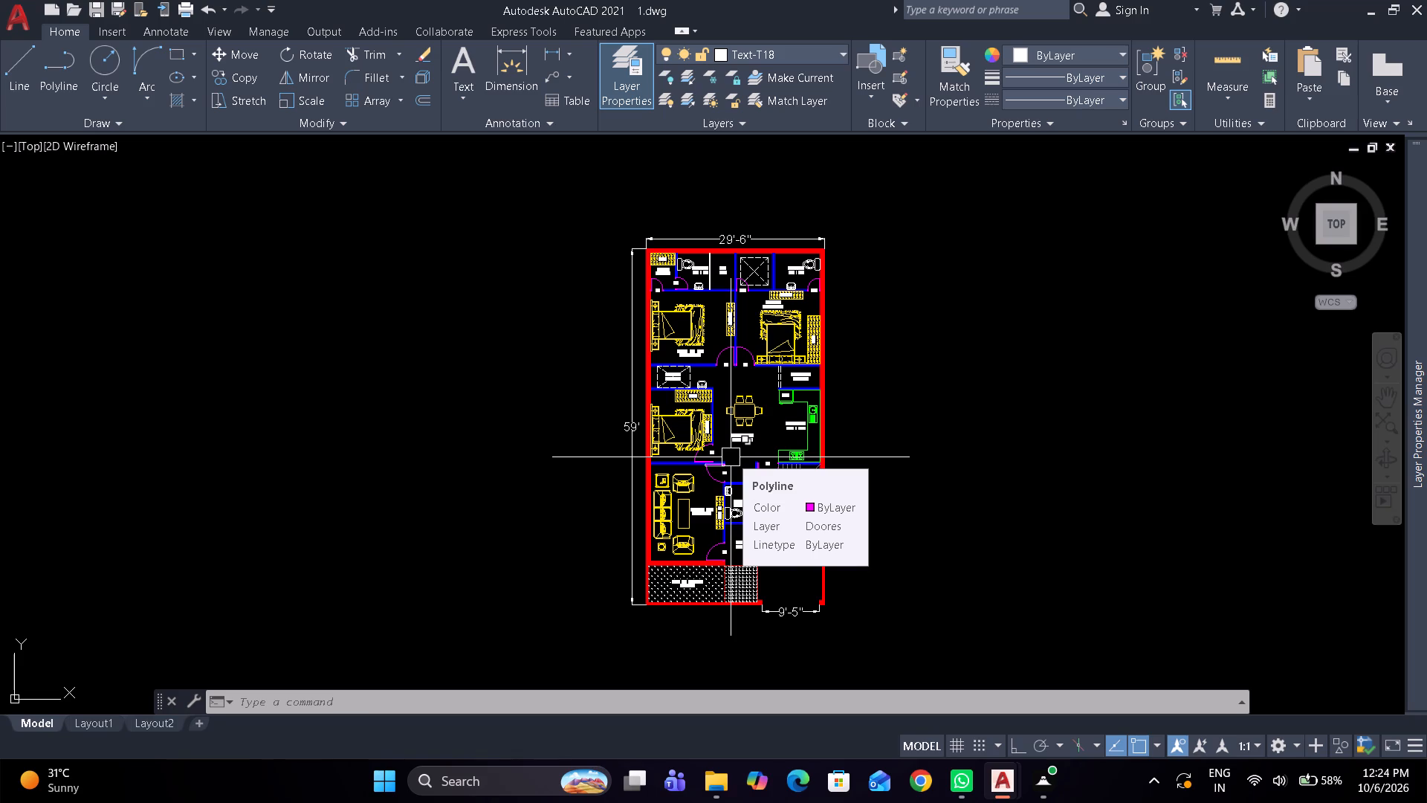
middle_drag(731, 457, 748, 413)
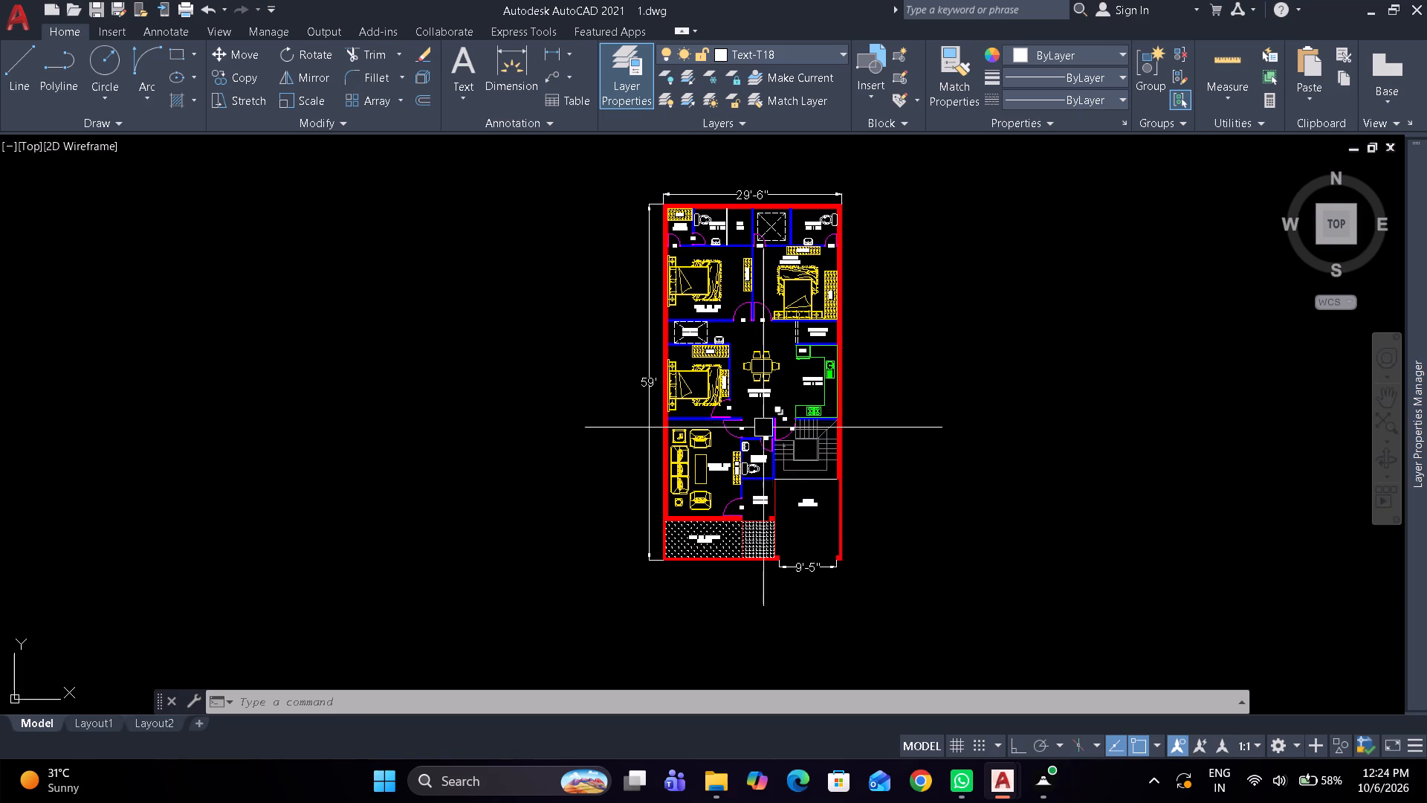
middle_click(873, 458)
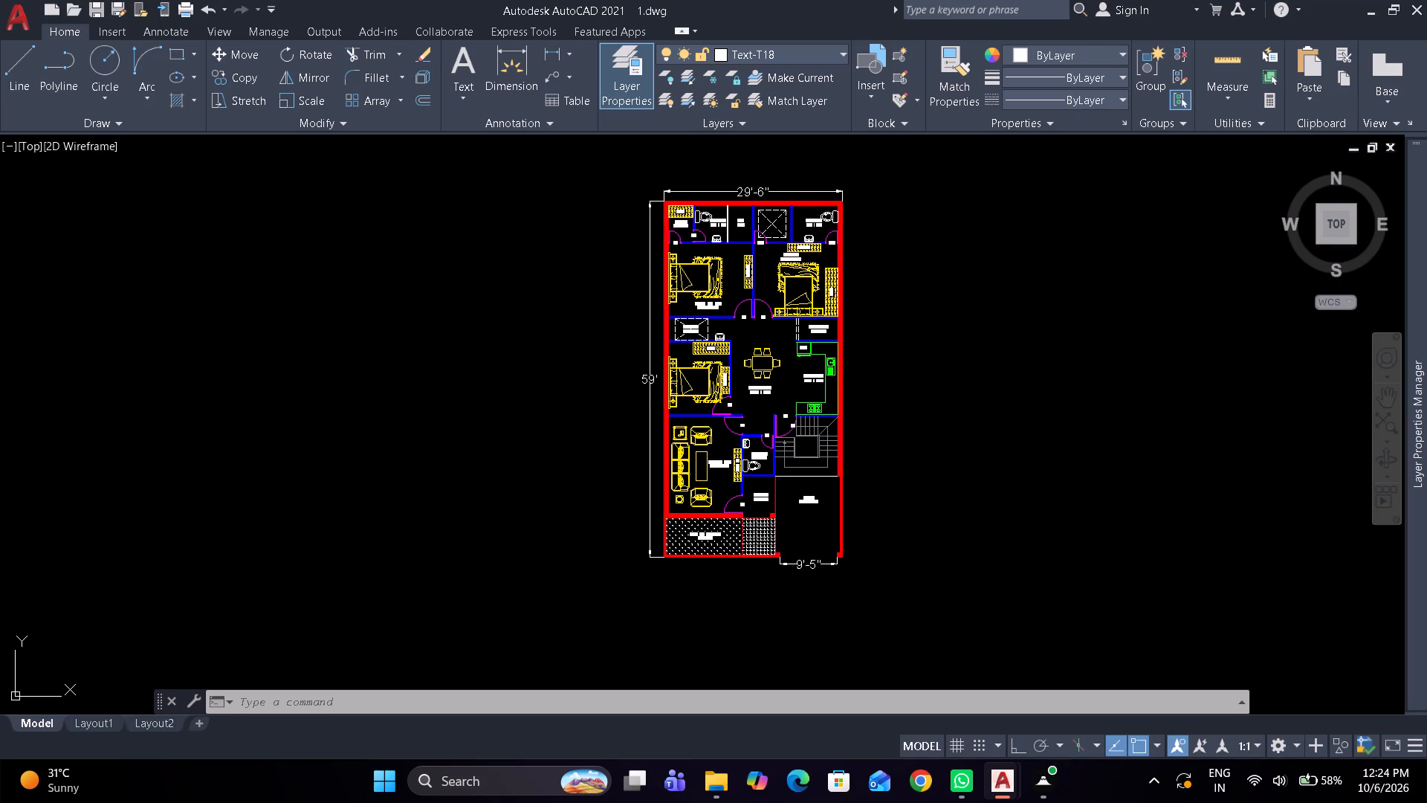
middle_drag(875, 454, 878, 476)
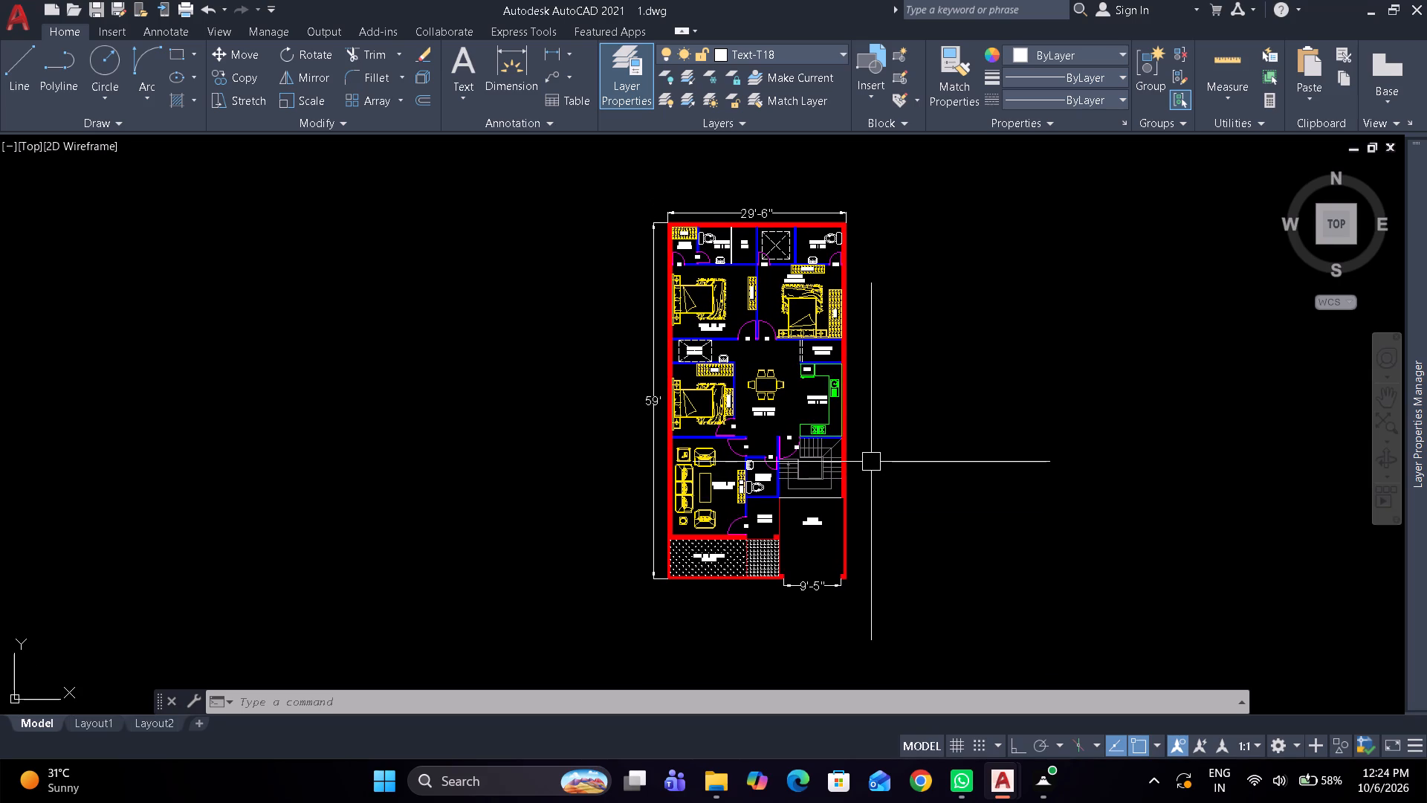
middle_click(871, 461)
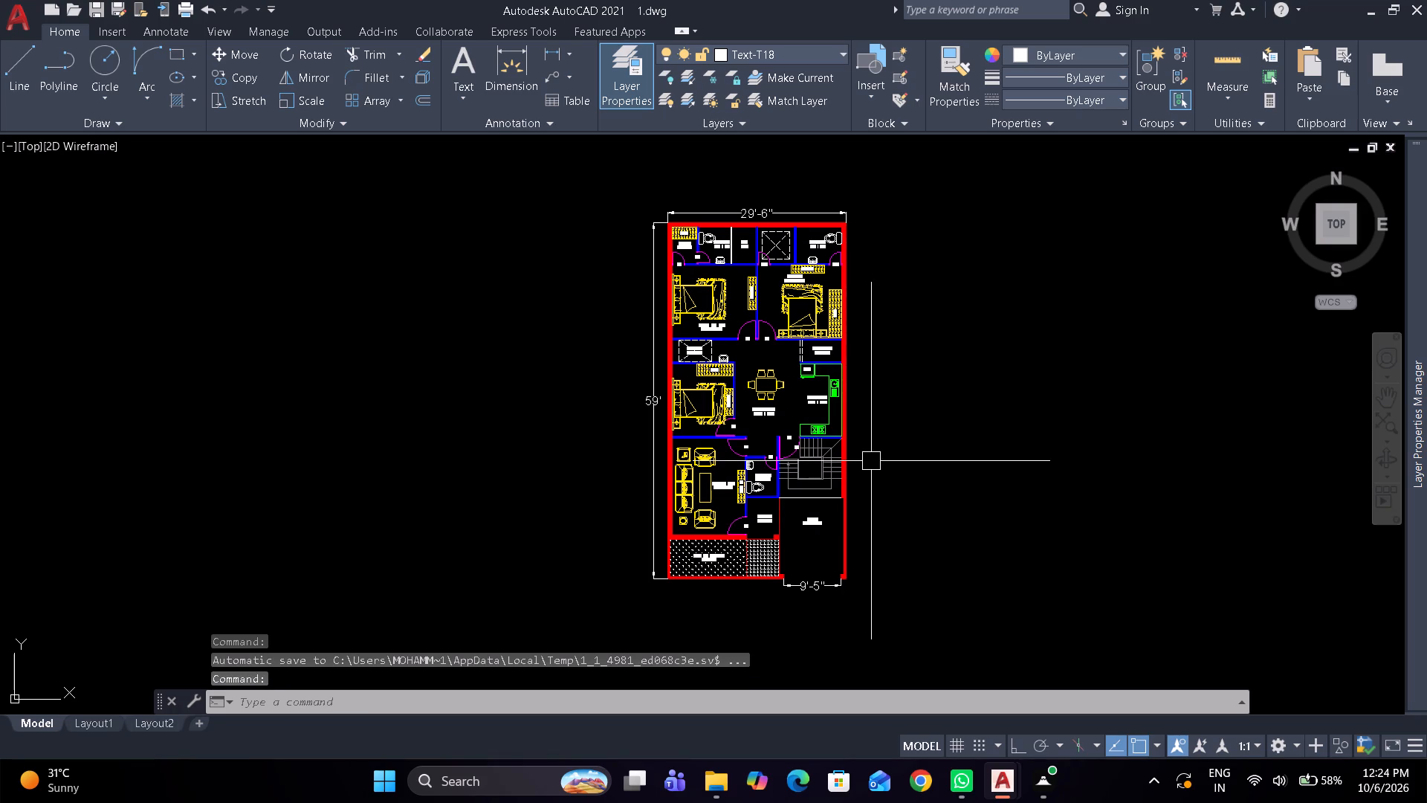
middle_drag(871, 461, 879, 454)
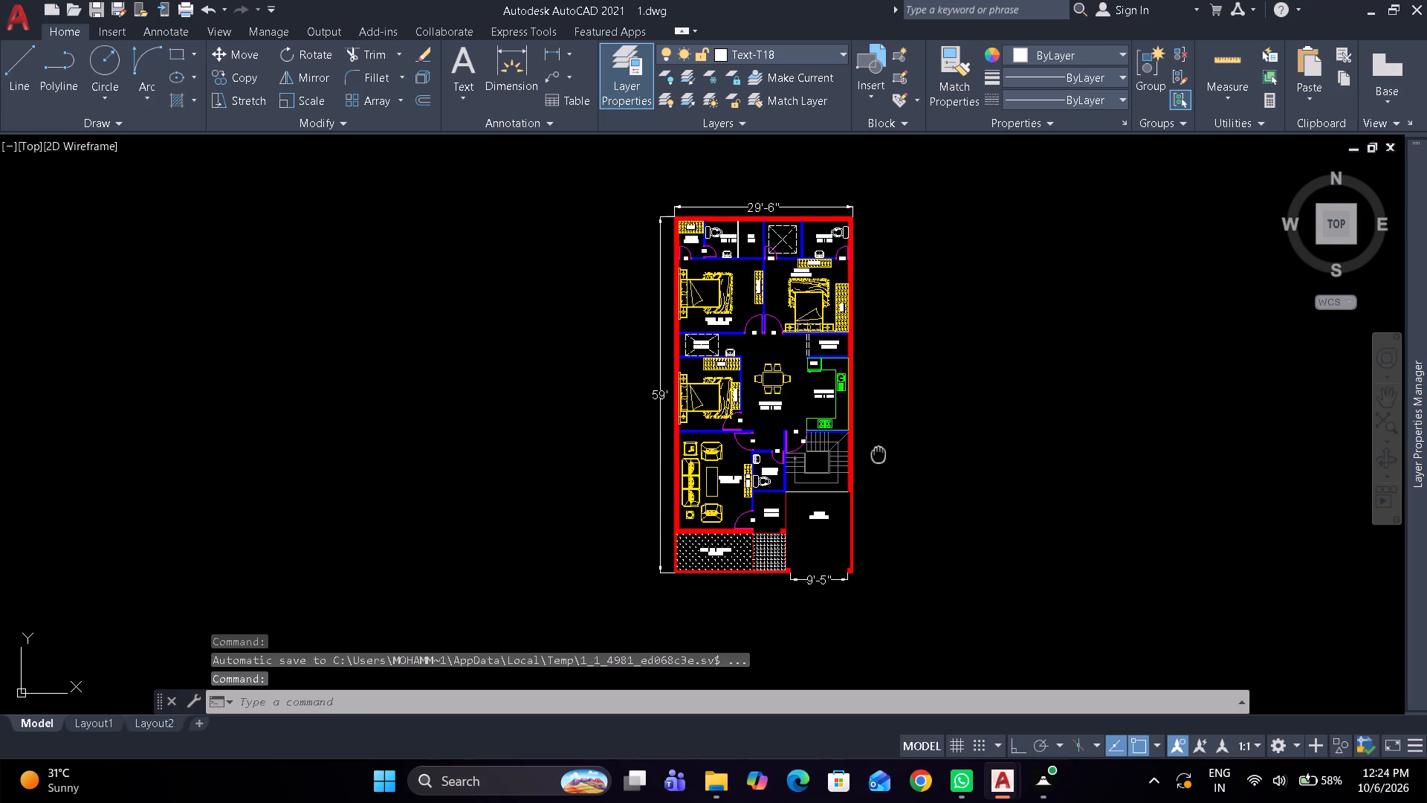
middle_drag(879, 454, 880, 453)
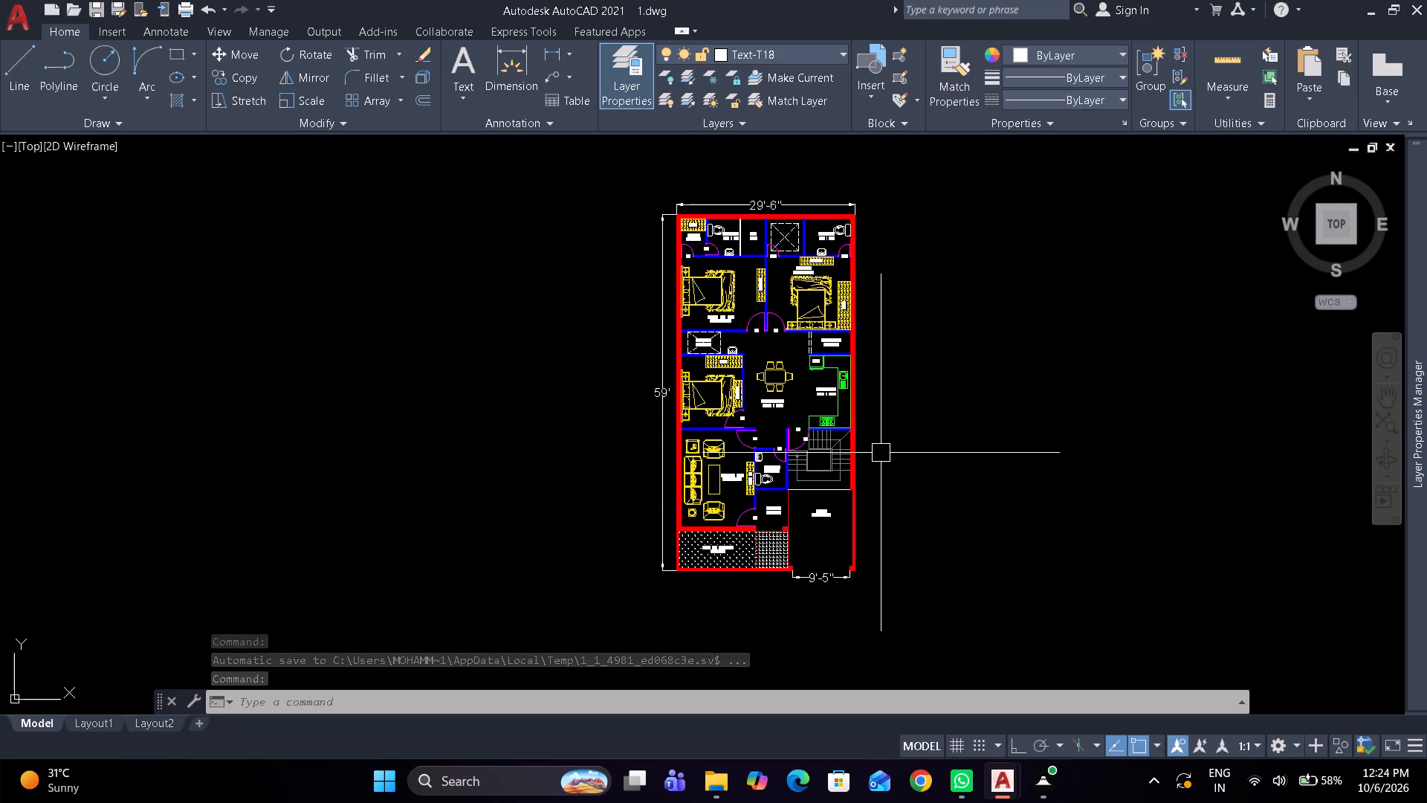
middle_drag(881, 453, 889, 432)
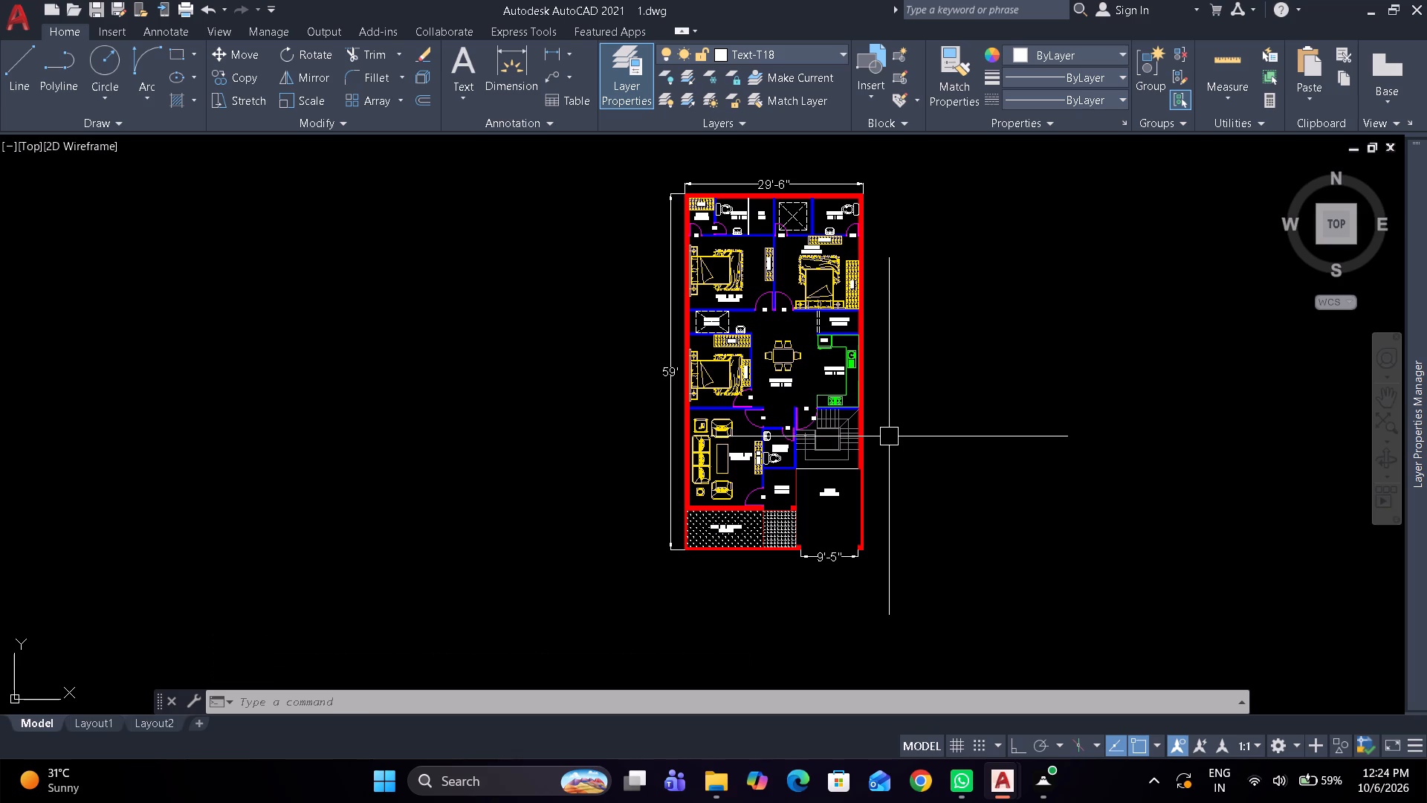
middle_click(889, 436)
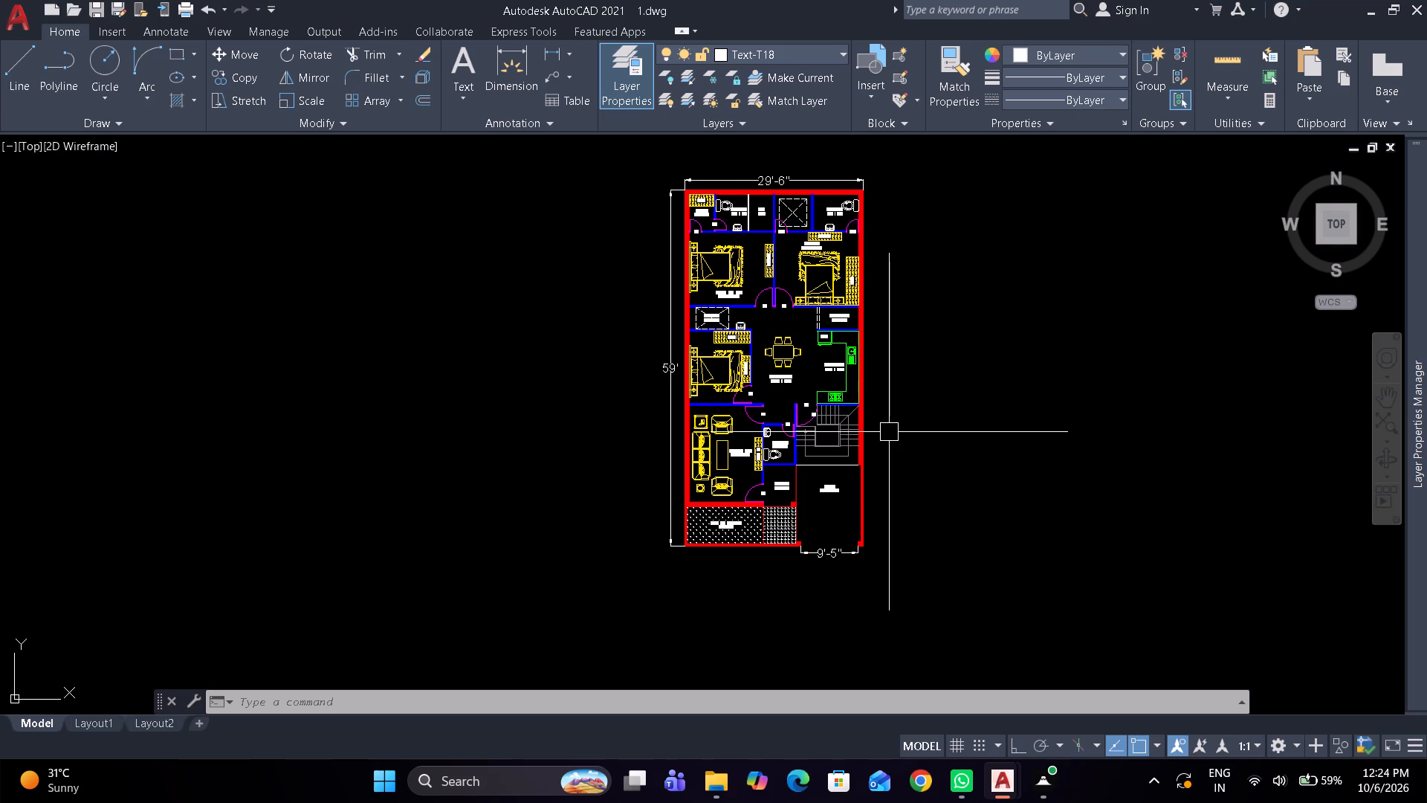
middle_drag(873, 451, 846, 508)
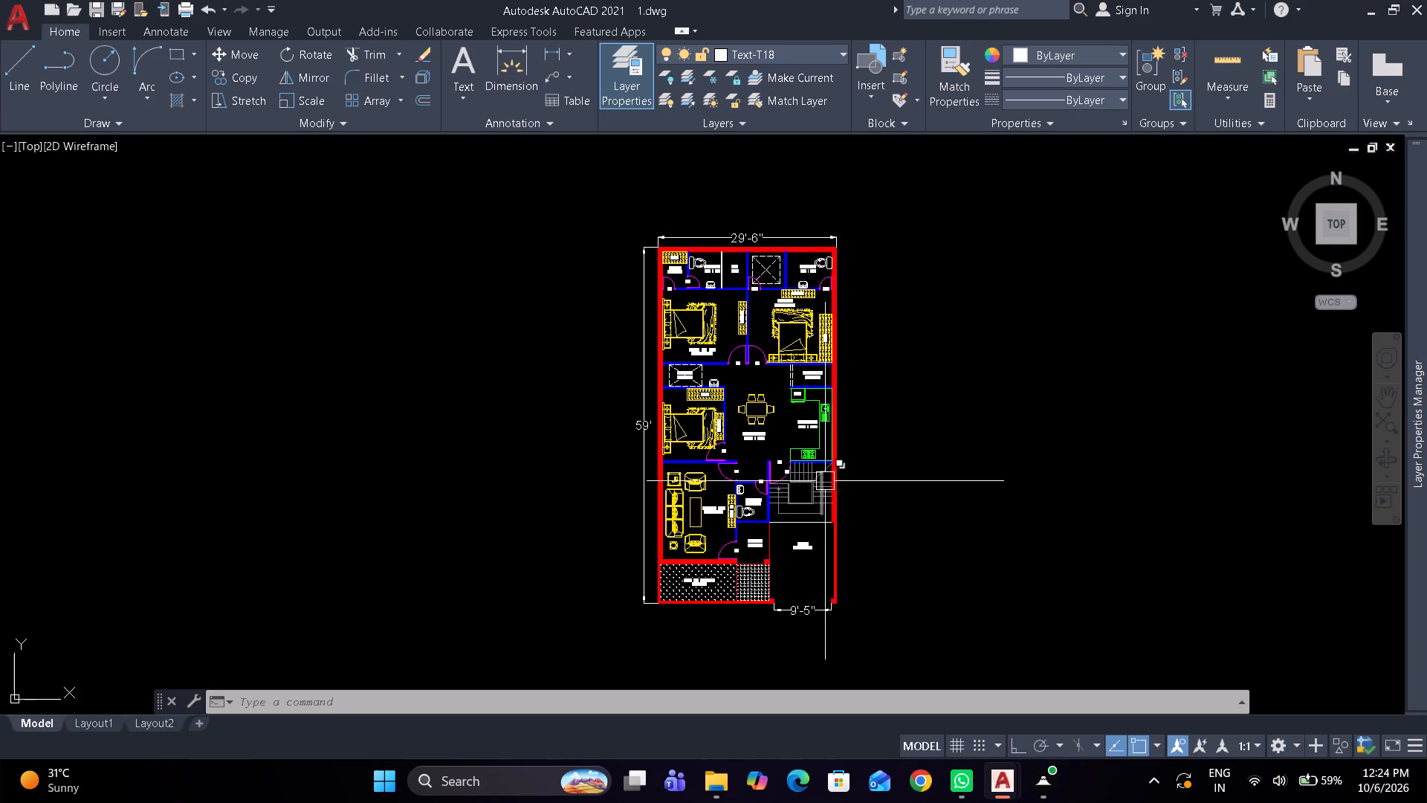
Inspect the room labels, doors and furniture from the dining lobby and open kitchen through to the bedrooms and rear washrooms.
scroll(804, 465, up, 2)
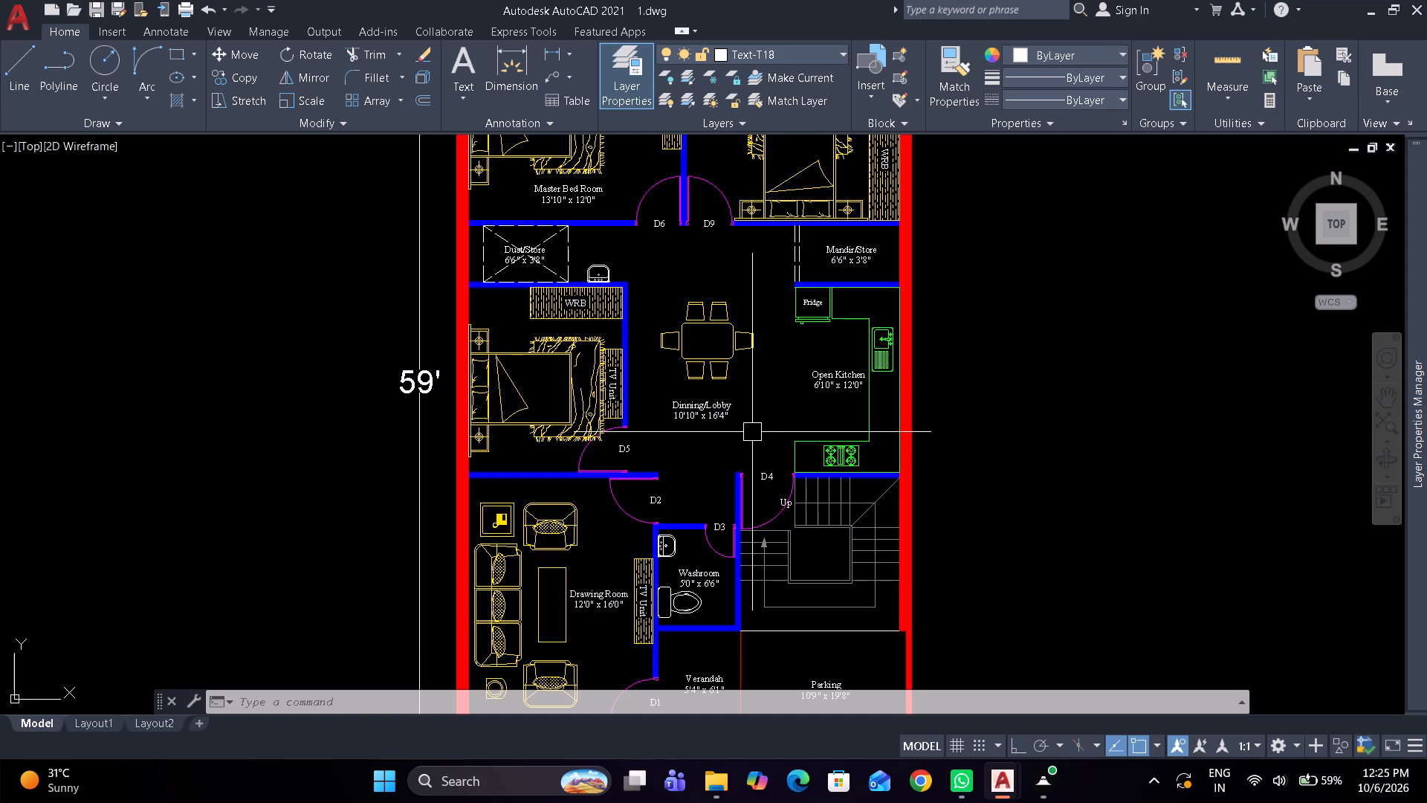
middle_click(752, 432)
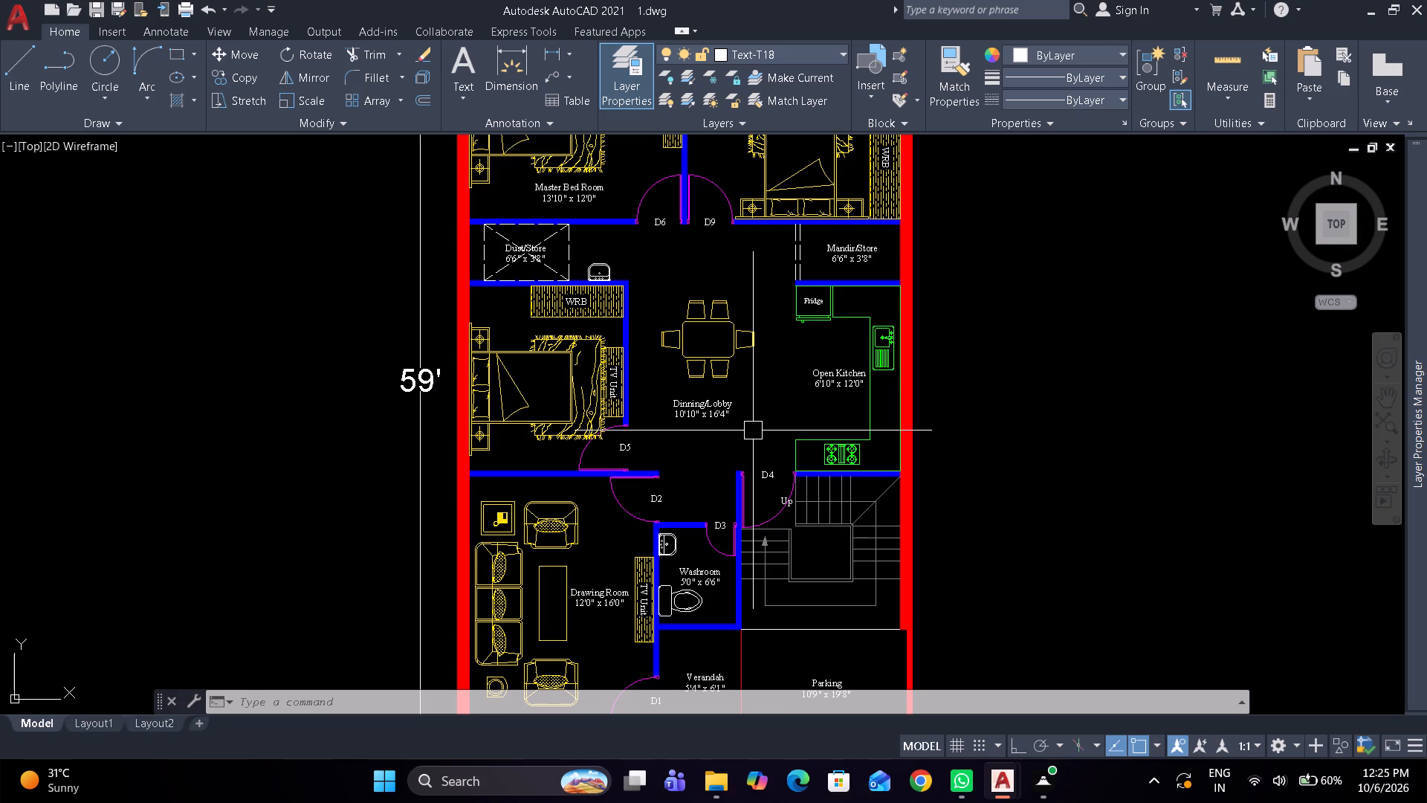
middle_drag(753, 430, 813, 413)
scroll(684, 409, up, 1)
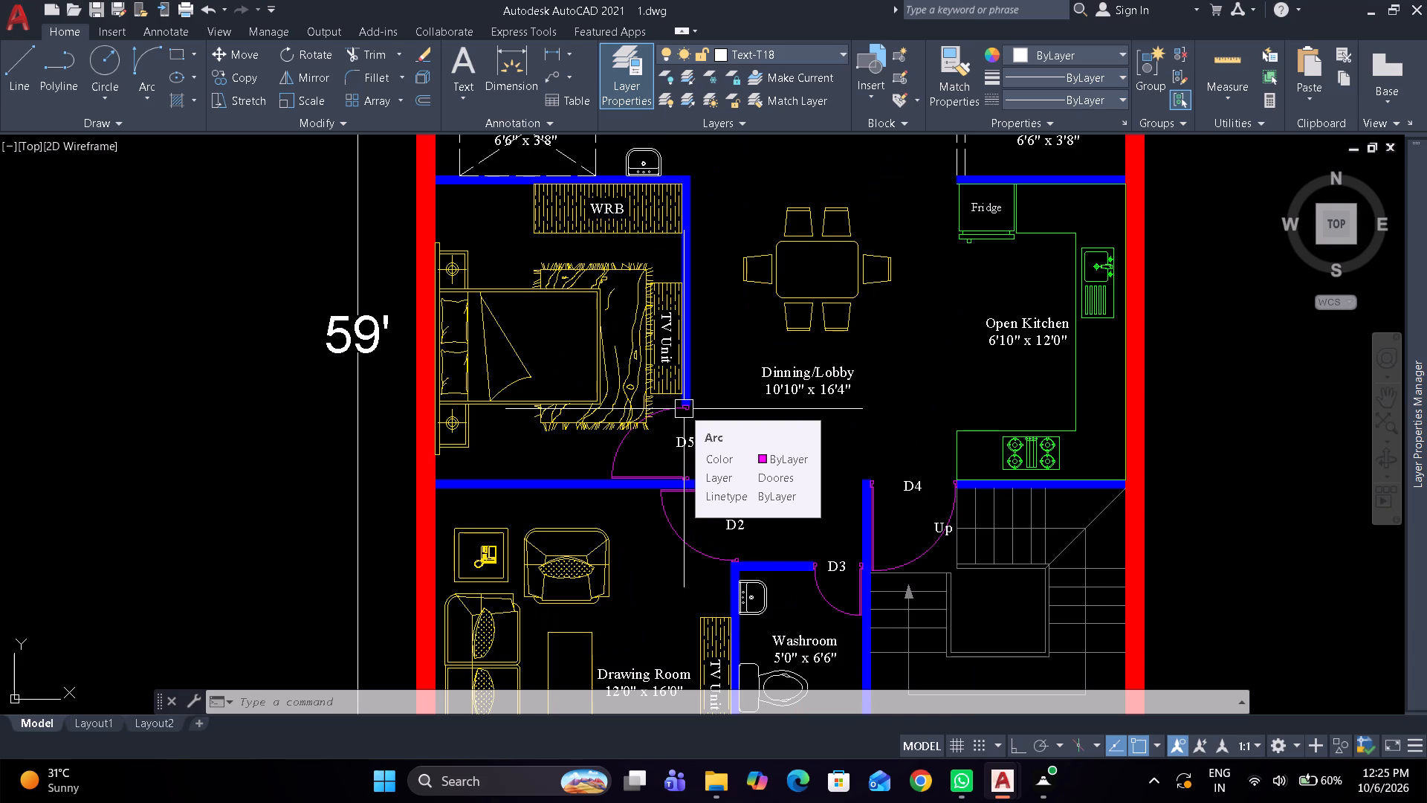
middle_drag(684, 409, 684, 450)
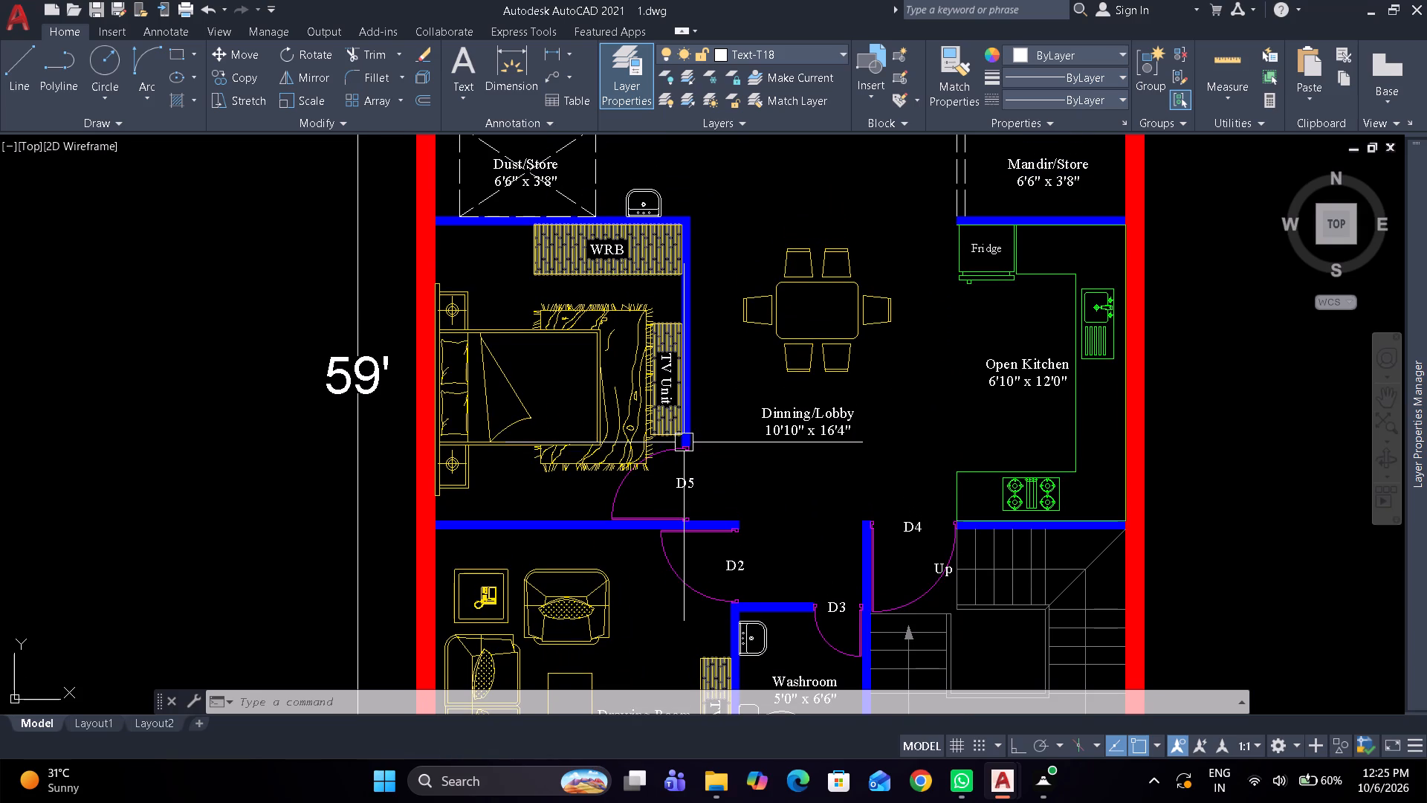
middle_drag(690, 455, 696, 529)
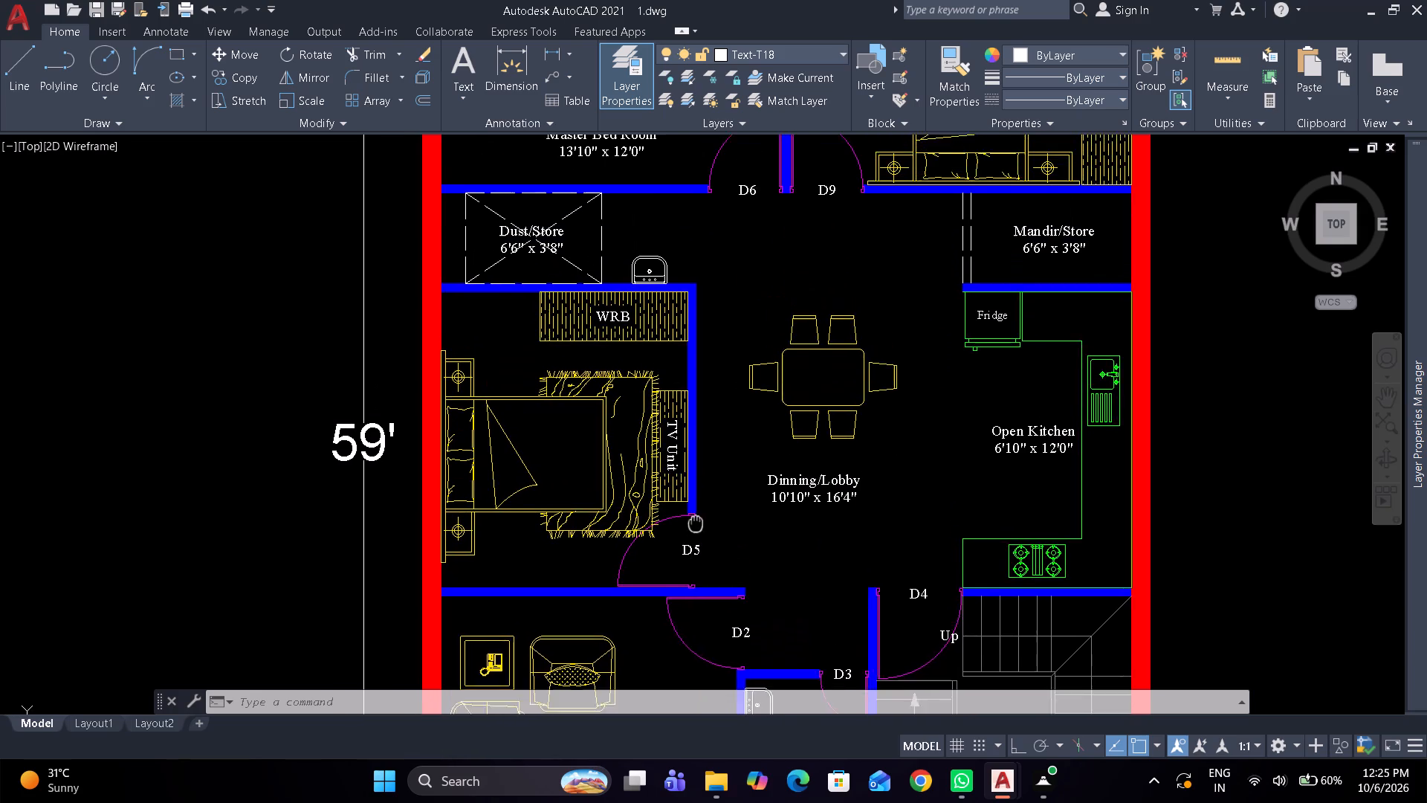
middle_drag(696, 529, 696, 555)
middle_drag(743, 407, 738, 575)
middle_drag(751, 441, 731, 586)
middle_drag(717, 486, 677, 633)
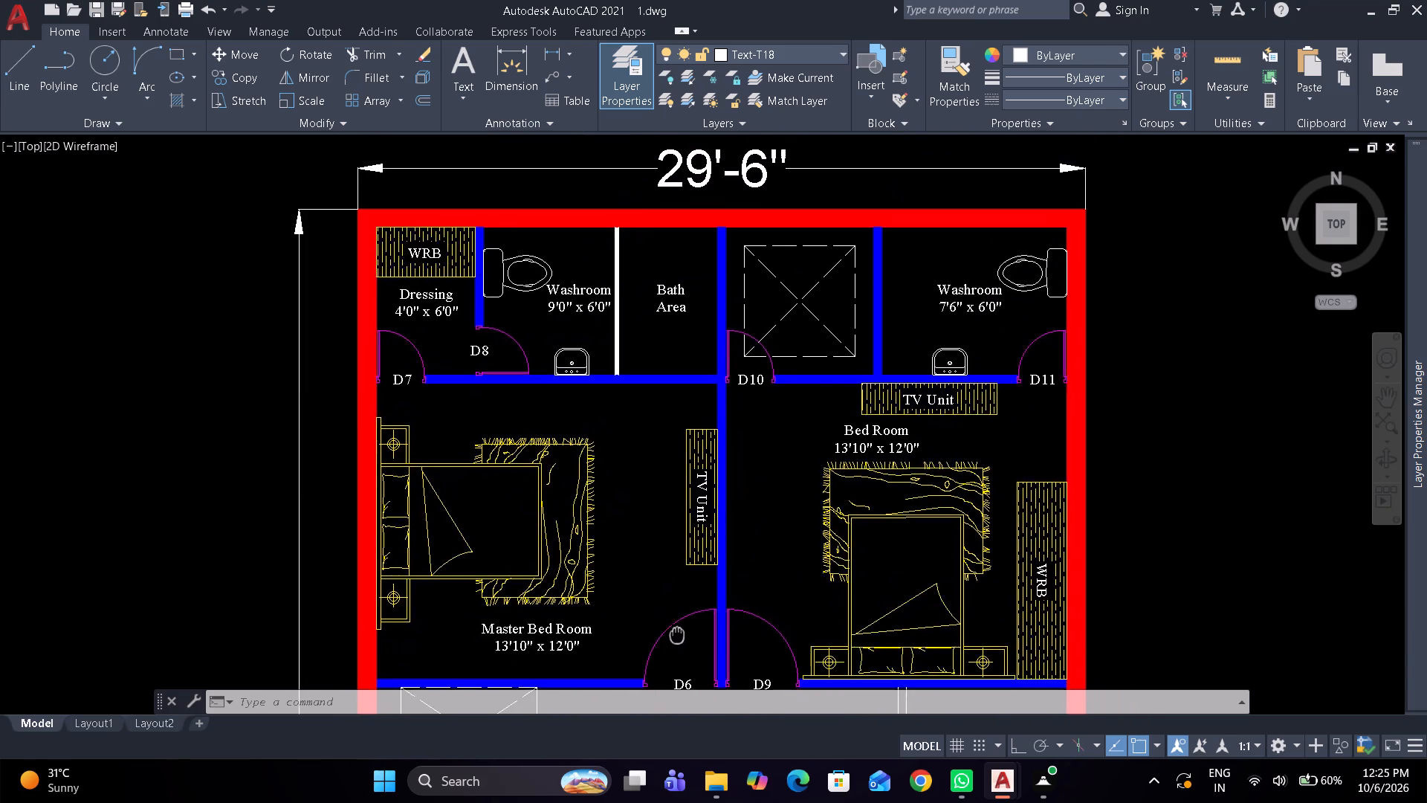
Examine the plan from the rear washrooms and bedrooms through the dining lobby and kitchen to the drawing room and staircase.
middle_drag(677, 633, 676, 626)
middle_drag(687, 335, 669, 473)
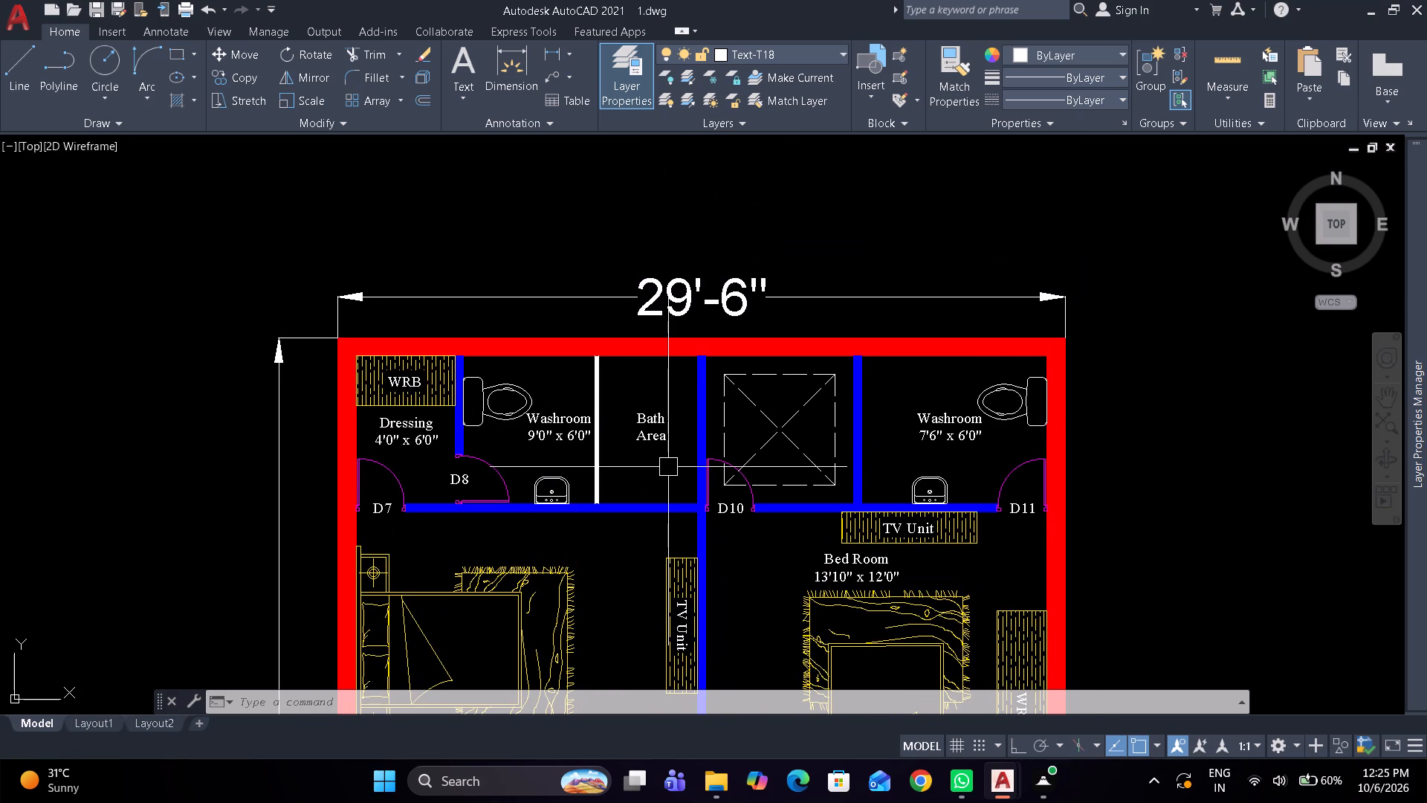
middle_drag(679, 494, 679, 347)
middle_drag(678, 516, 687, 327)
middle_drag(690, 438, 705, 311)
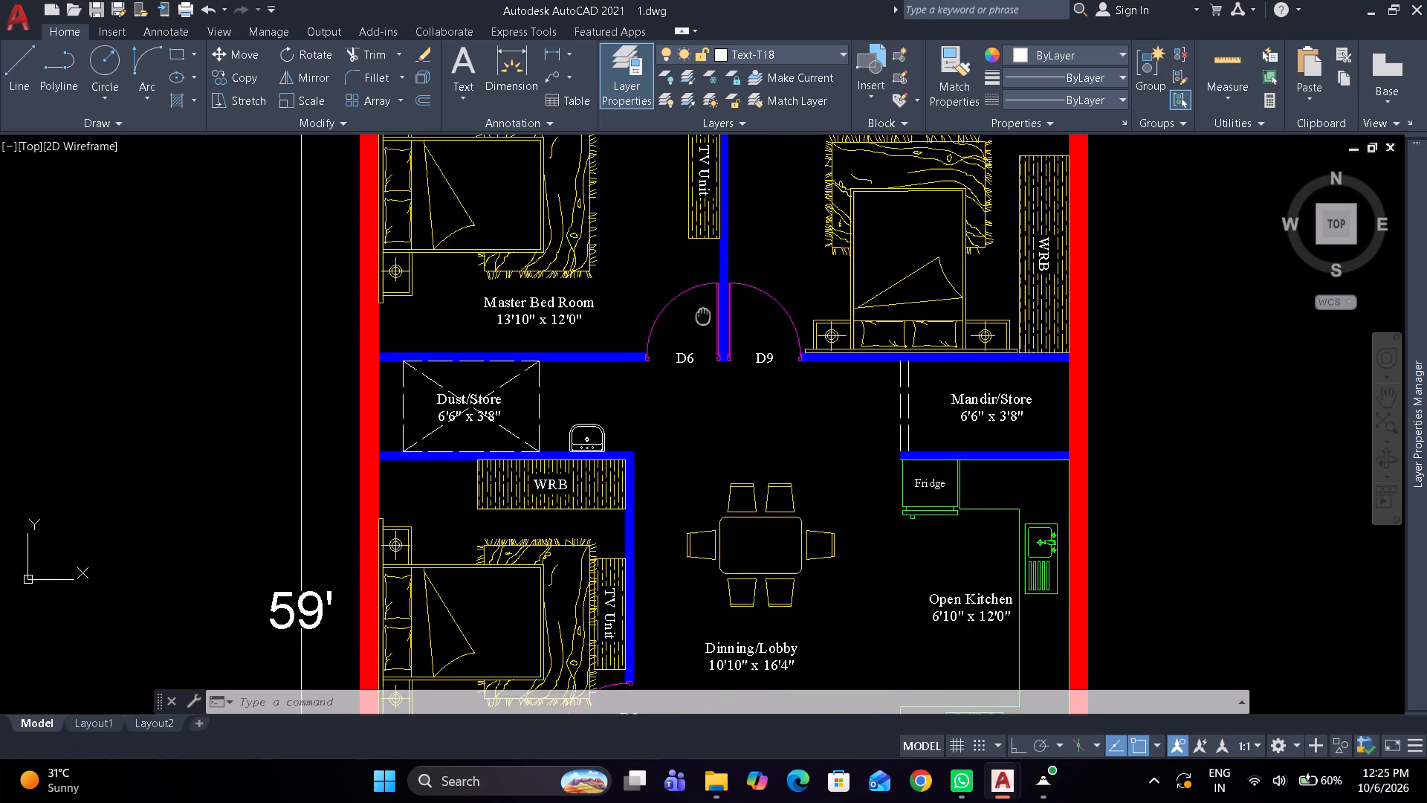
middle_drag(705, 311, 705, 309)
middle_drag(715, 416, 723, 284)
middle_drag(727, 415, 731, 283)
middle_drag(742, 390, 743, 264)
middle_drag(745, 382, 757, 261)
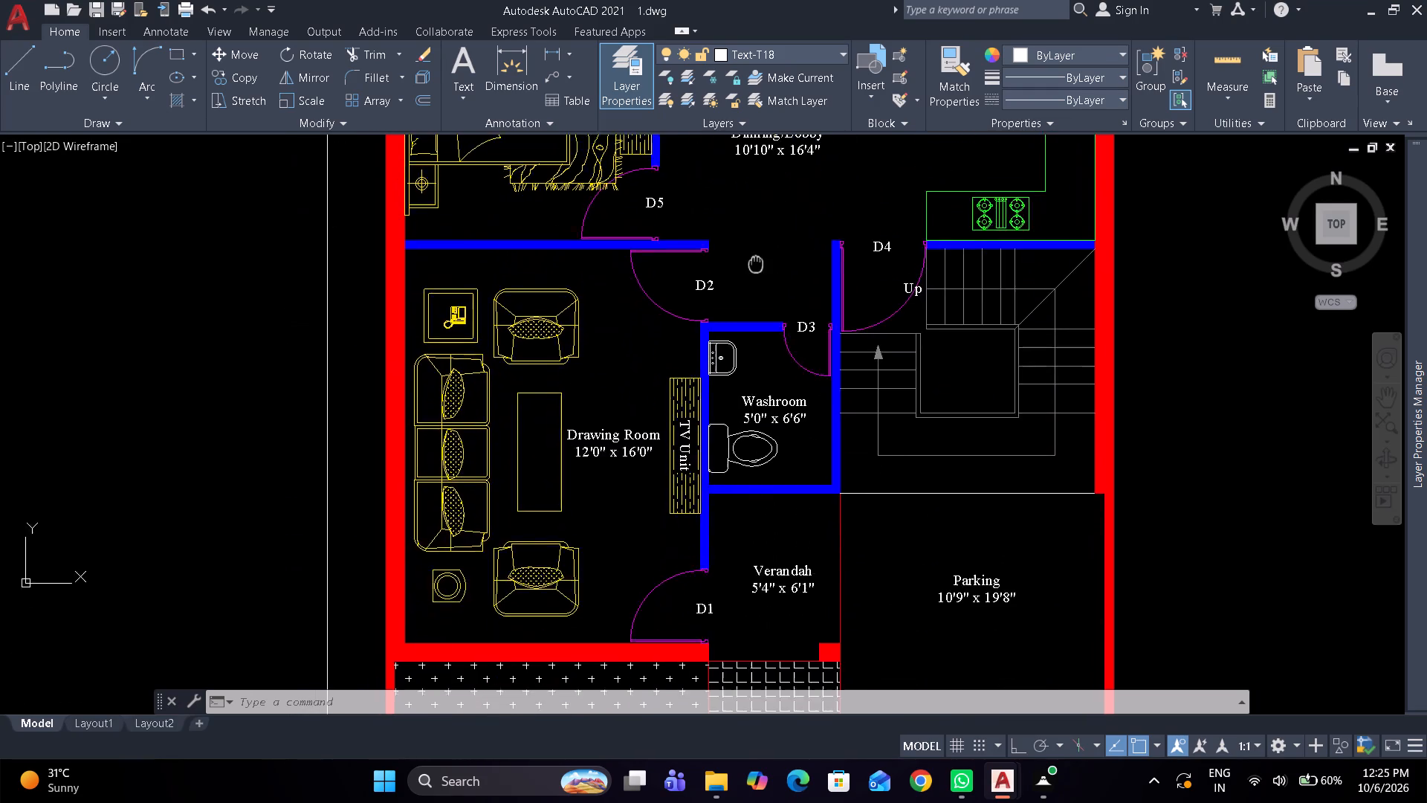
middle_drag(757, 261, 757, 259)
middle_drag(752, 355, 765, 257)
middle_drag(776, 344, 782, 287)
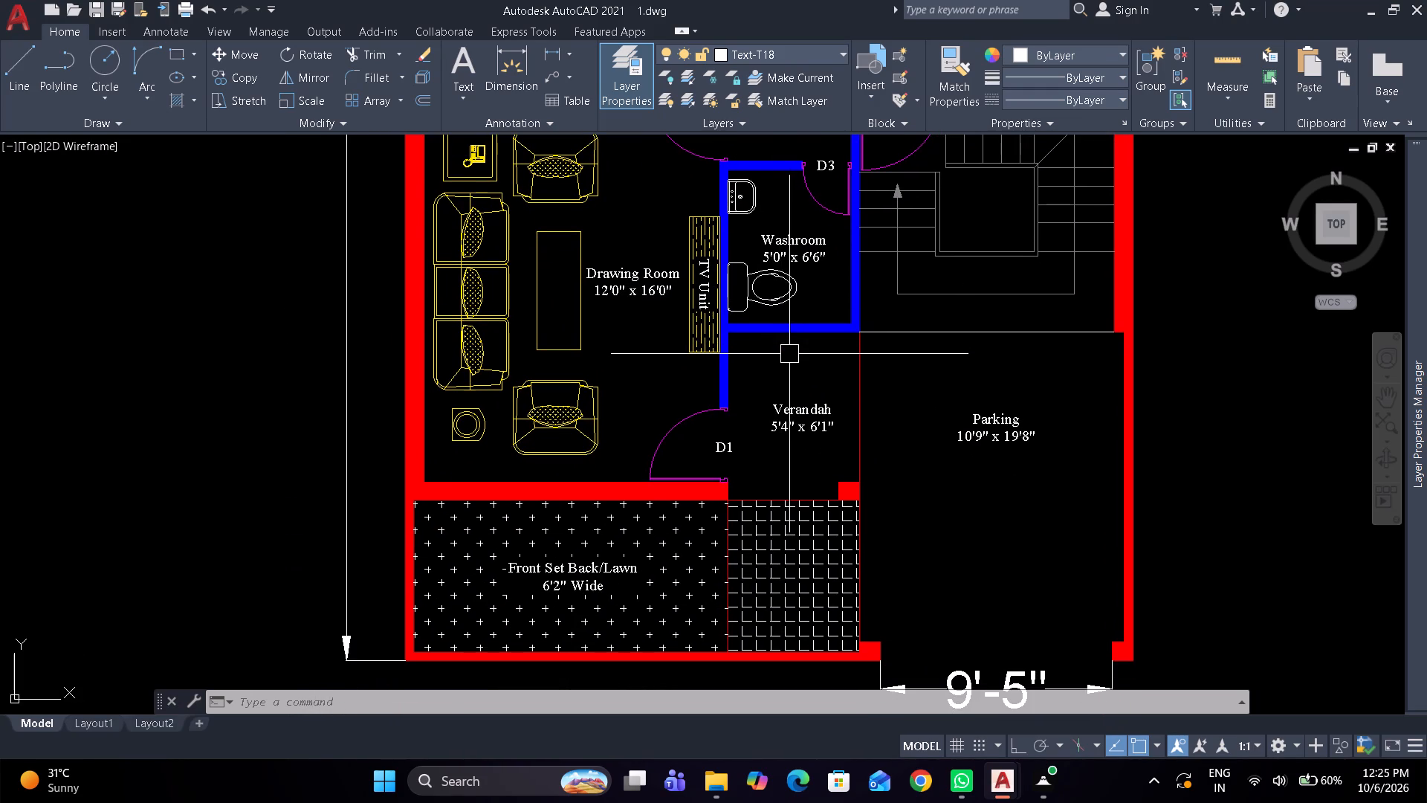
Inspect the front of the plan around the verandah, lawn setback, parking and gate opening, including their labels and dimension.
middle_drag(789, 356, 789, 313)
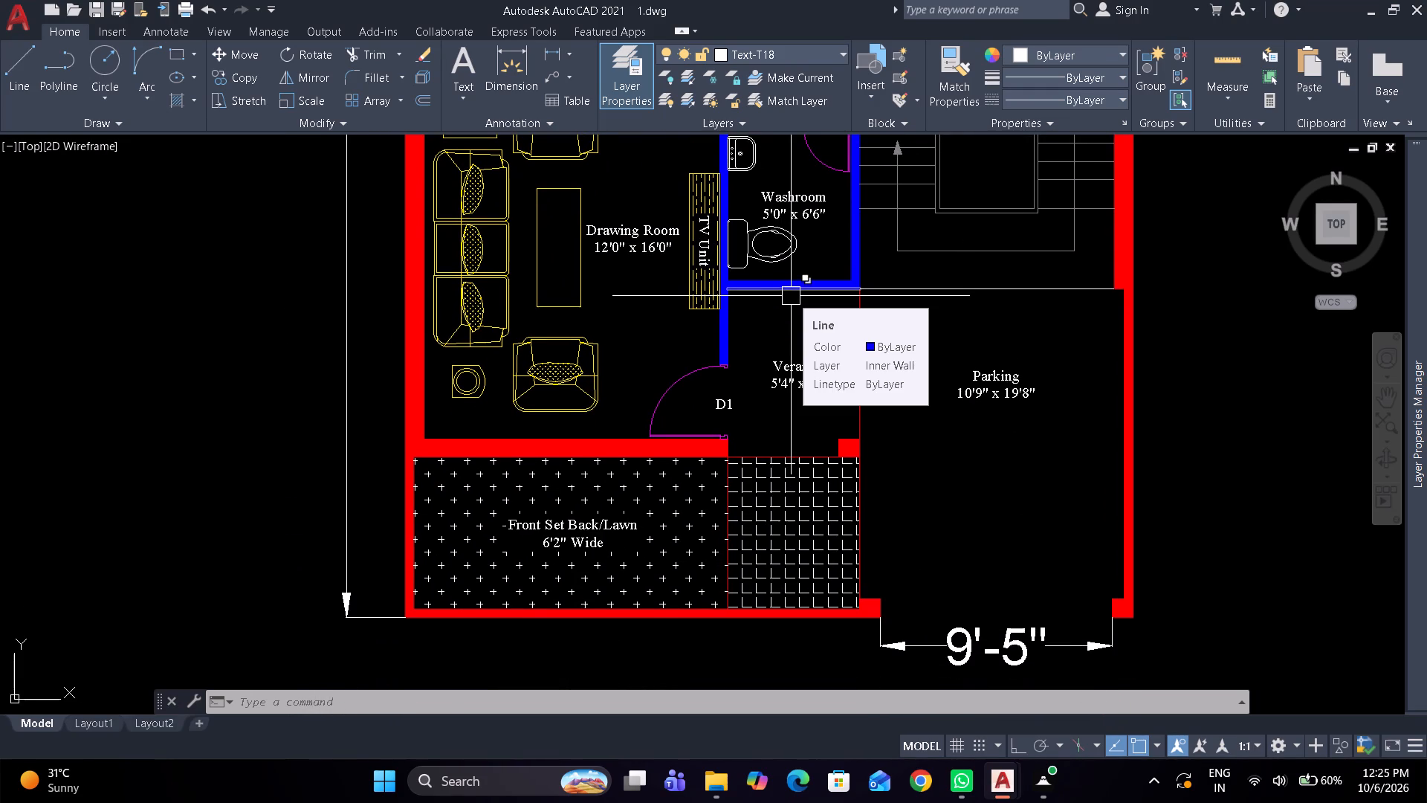
middle_drag(795, 351, 795, 306)
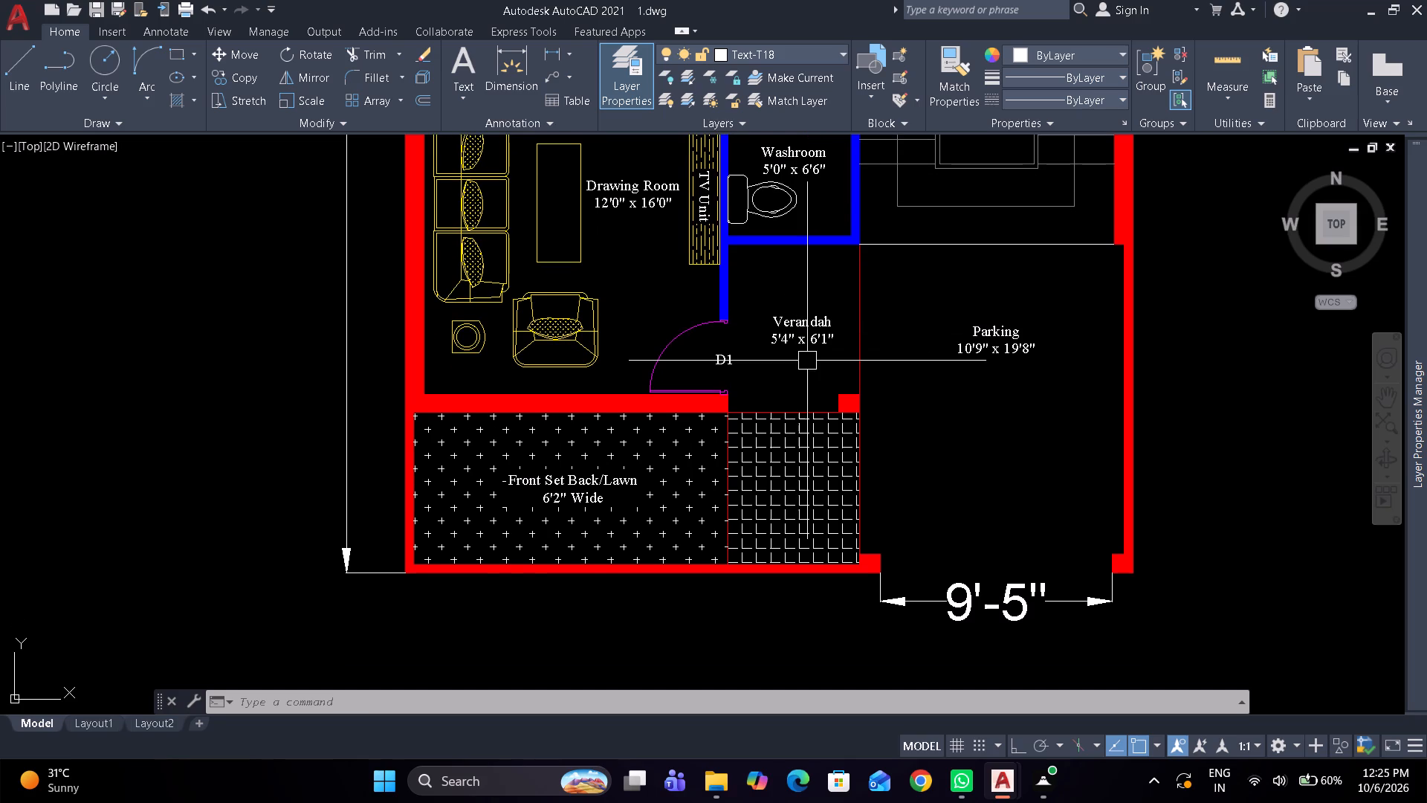
middle_drag(807, 363, 808, 309)
middle_drag(808, 339, 808, 338)
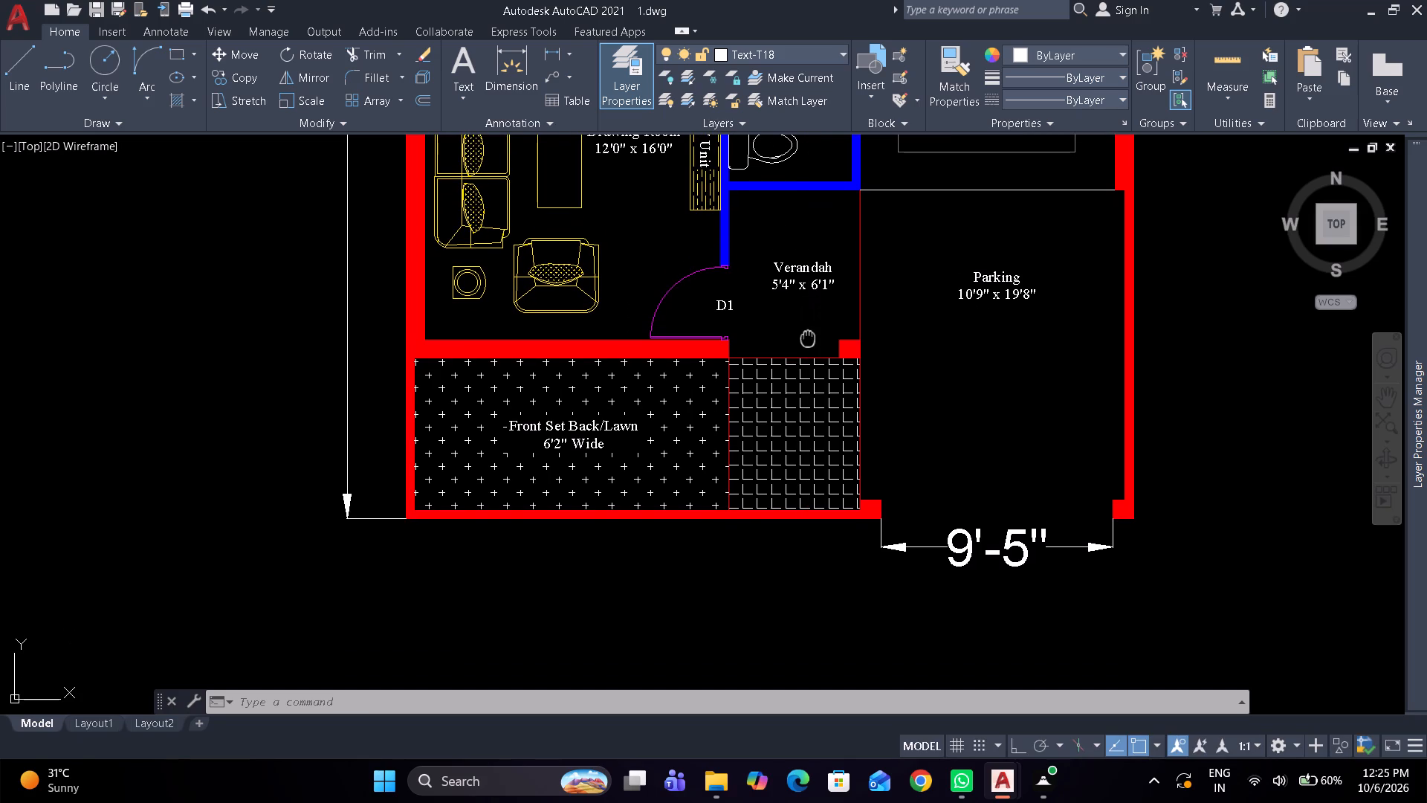
middle_drag(808, 338, 808, 321)
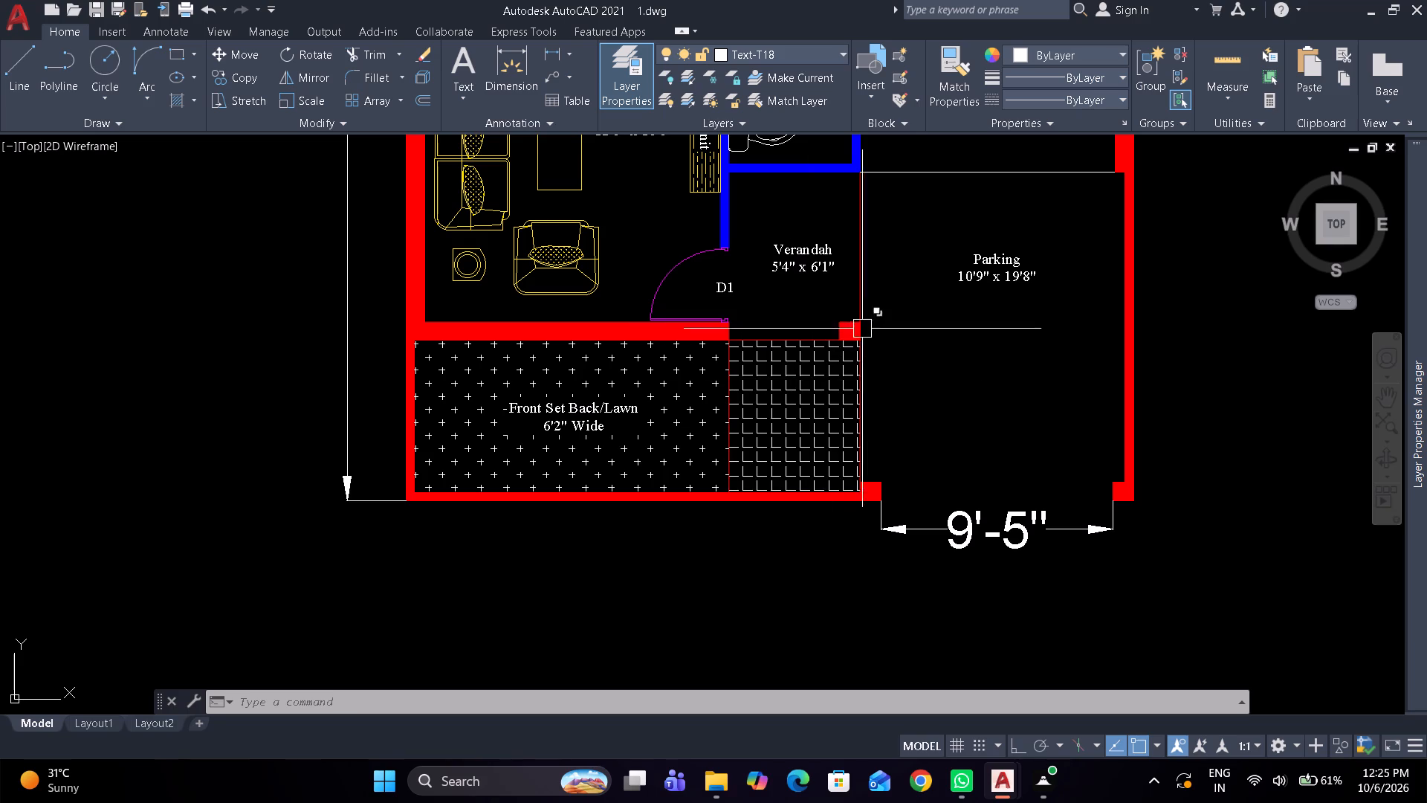
middle_drag(901, 327, 879, 365)
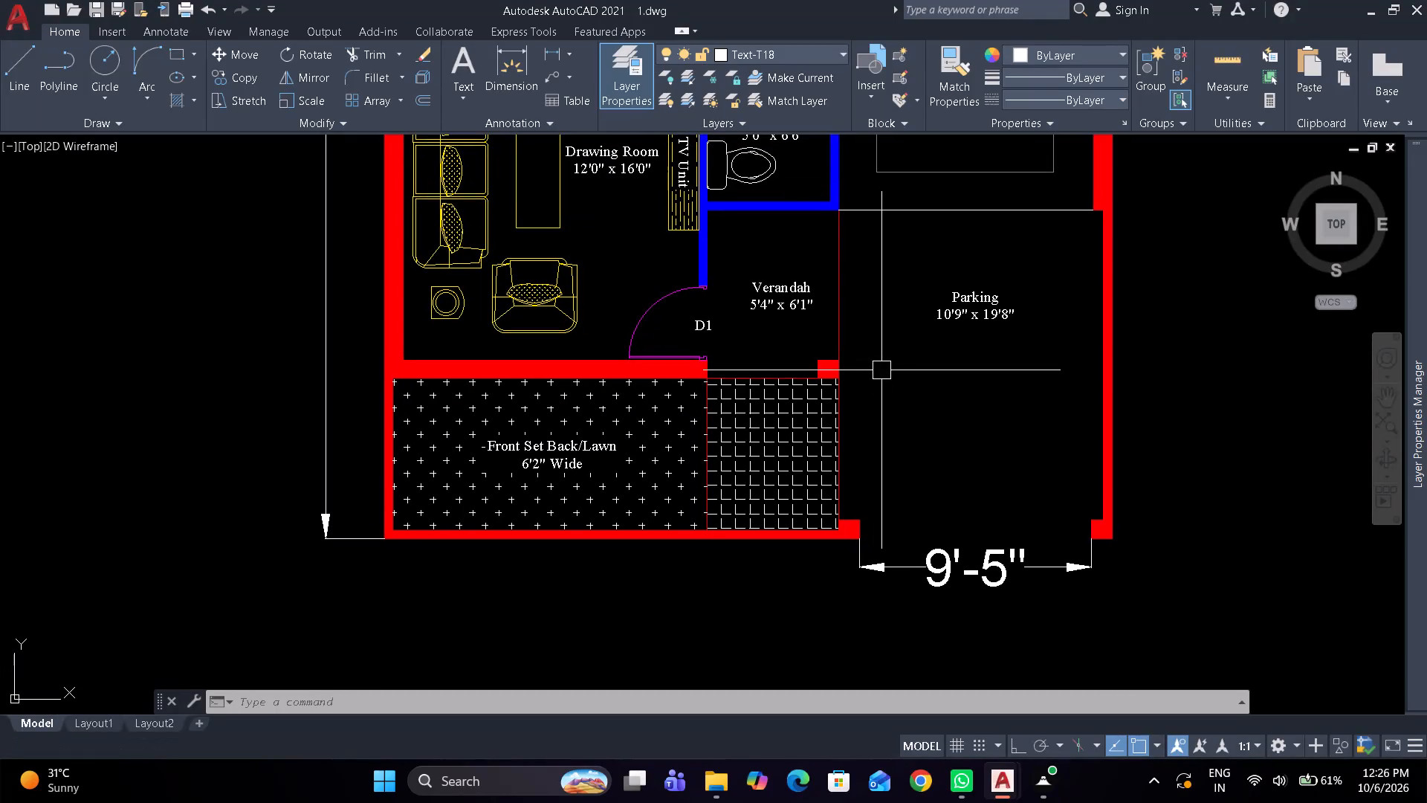
middle_drag(890, 358, 880, 378)
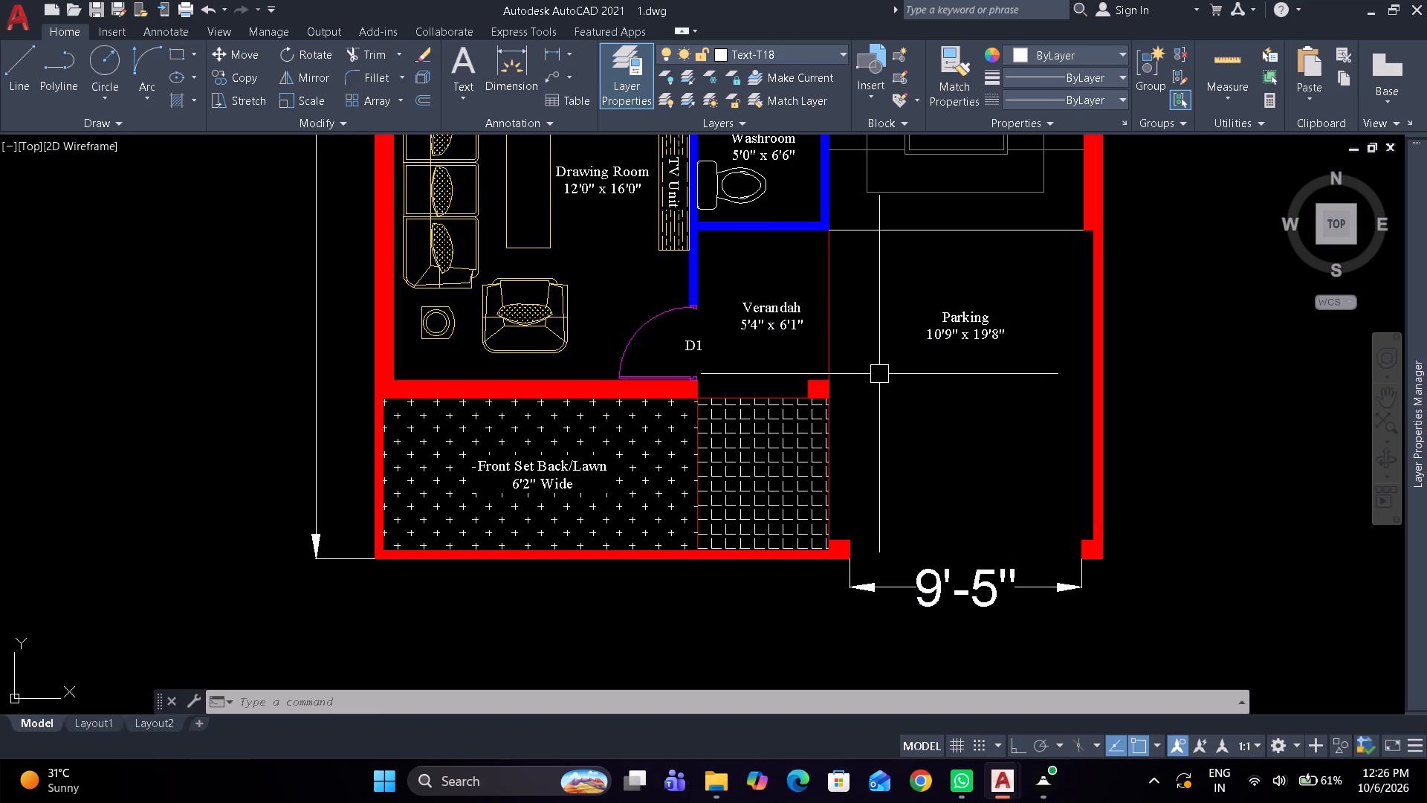
scroll(881, 366, down, 1)
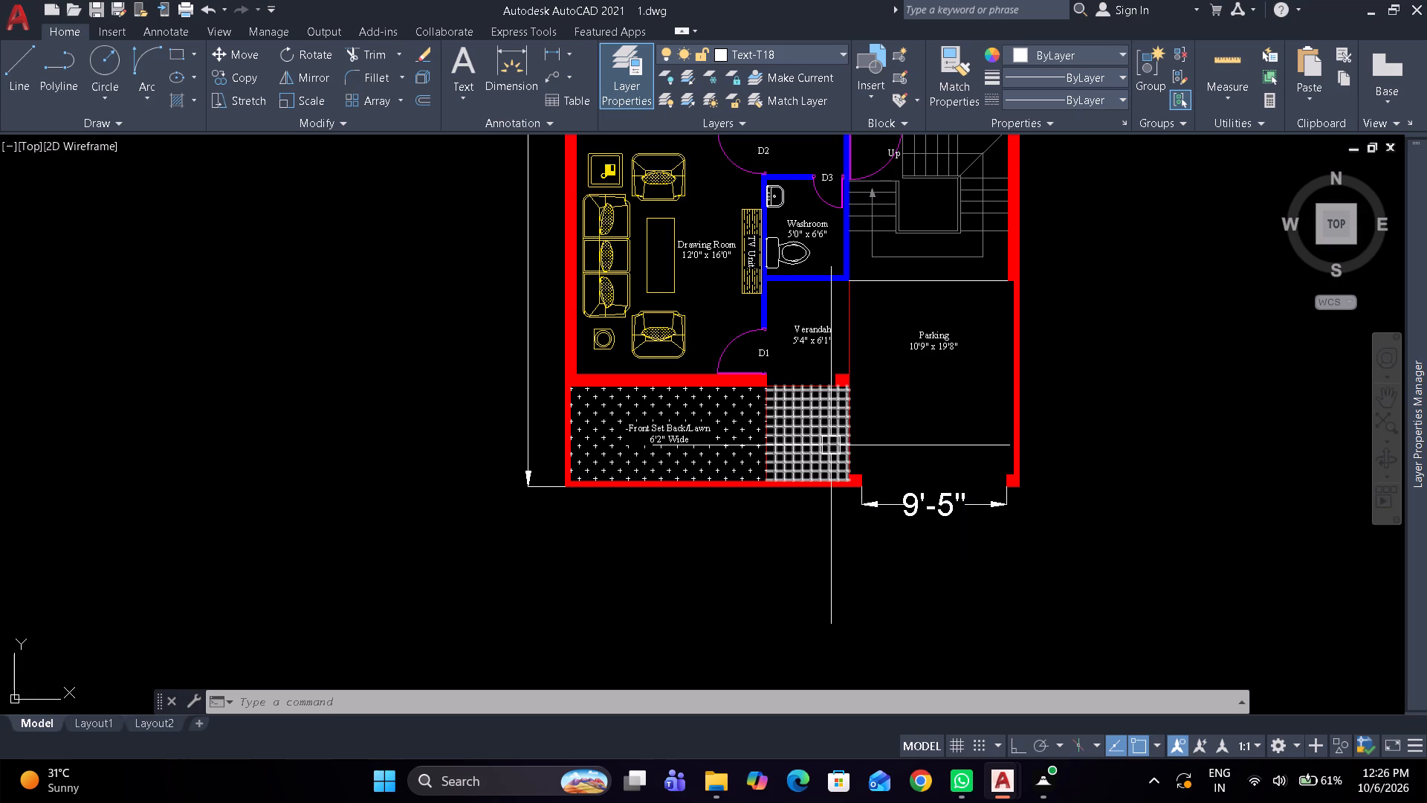
middle_drag(831, 445, 830, 409)
scroll(887, 294, up, 1)
middle_drag(887, 296, 887, 297)
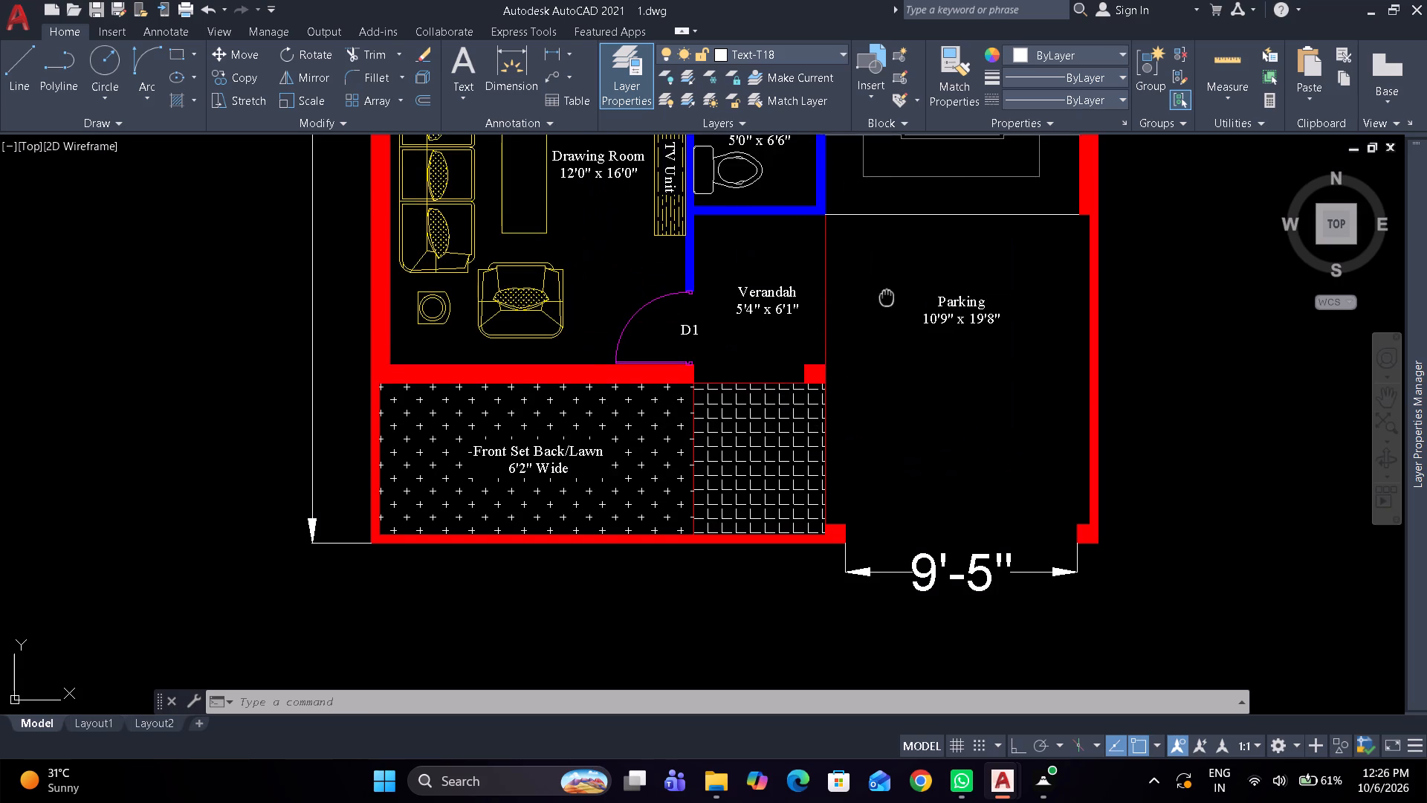
middle_drag(887, 297, 887, 319)
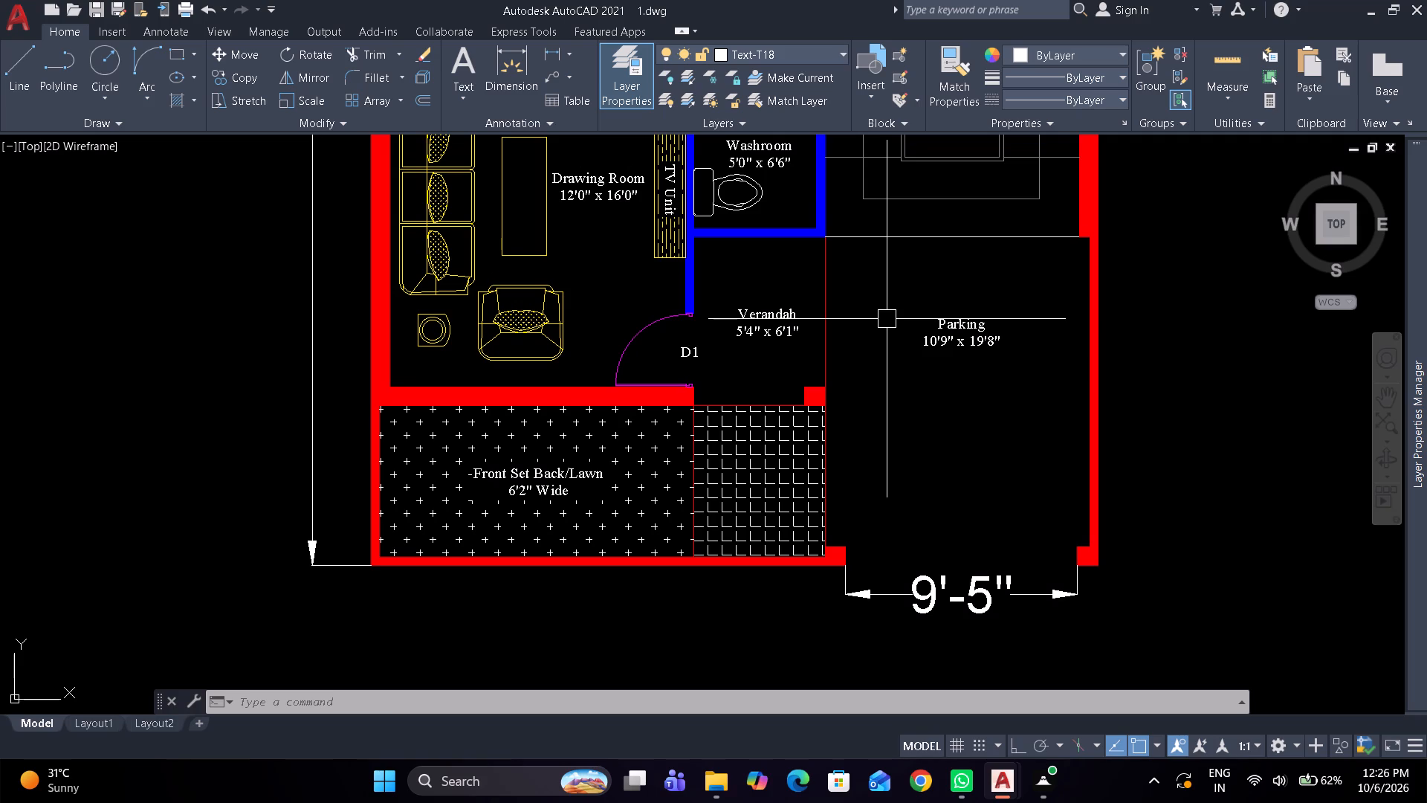
Move the four staircase direction lines to layer 0 and set their linetype to ACAD_ISO02W100.
scroll(887, 319, down, 1)
middle_drag(887, 320, 868, 499)
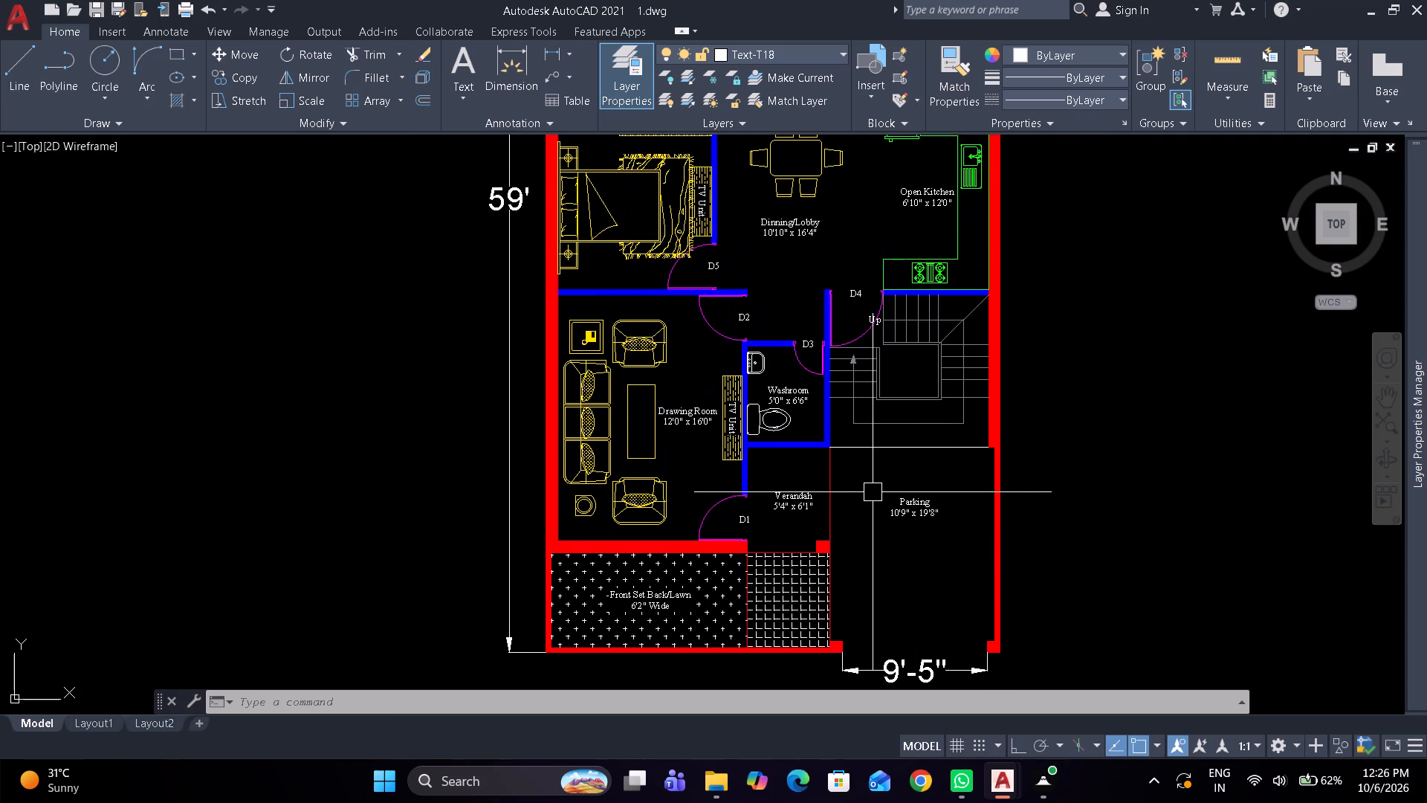
scroll(915, 363, up, 2)
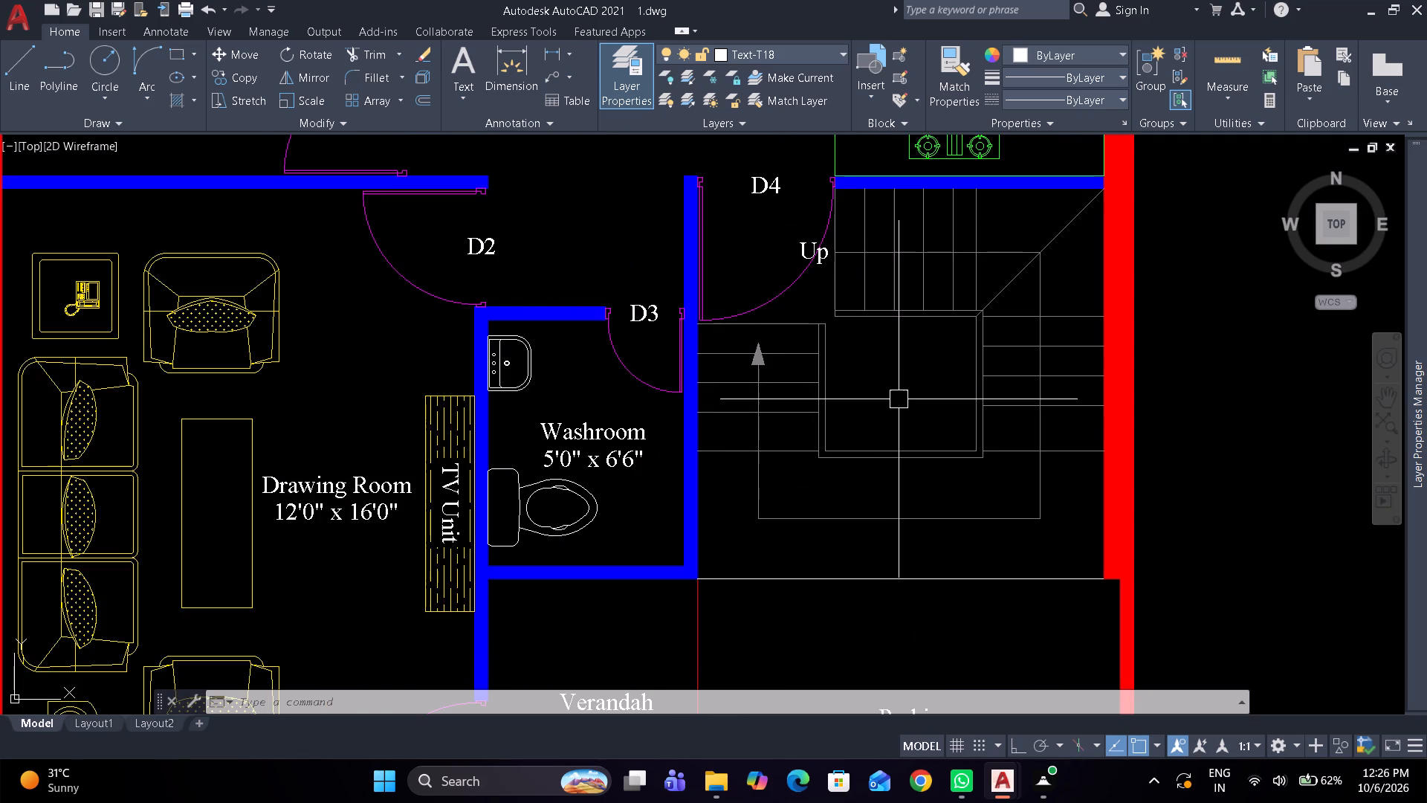
click(792, 519)
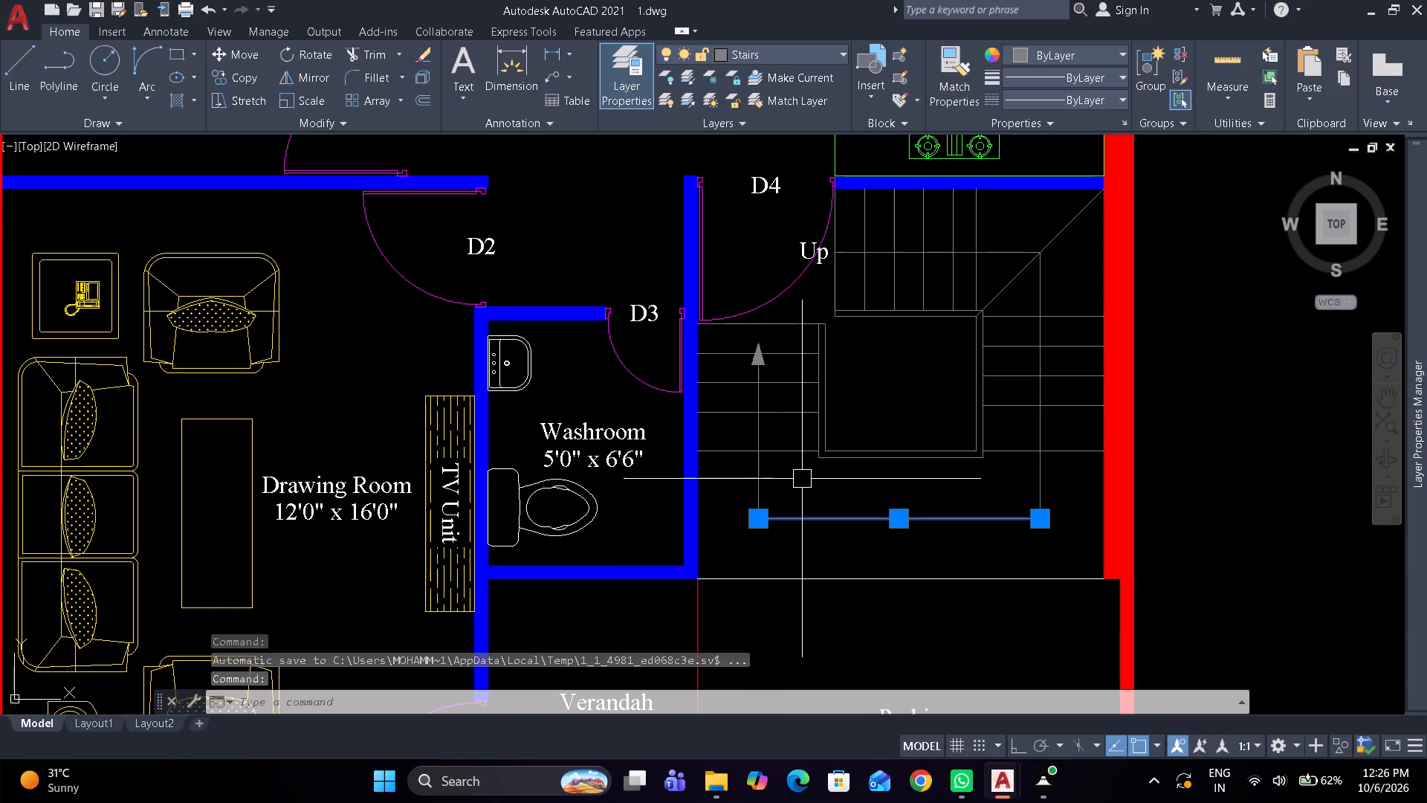
click(757, 486)
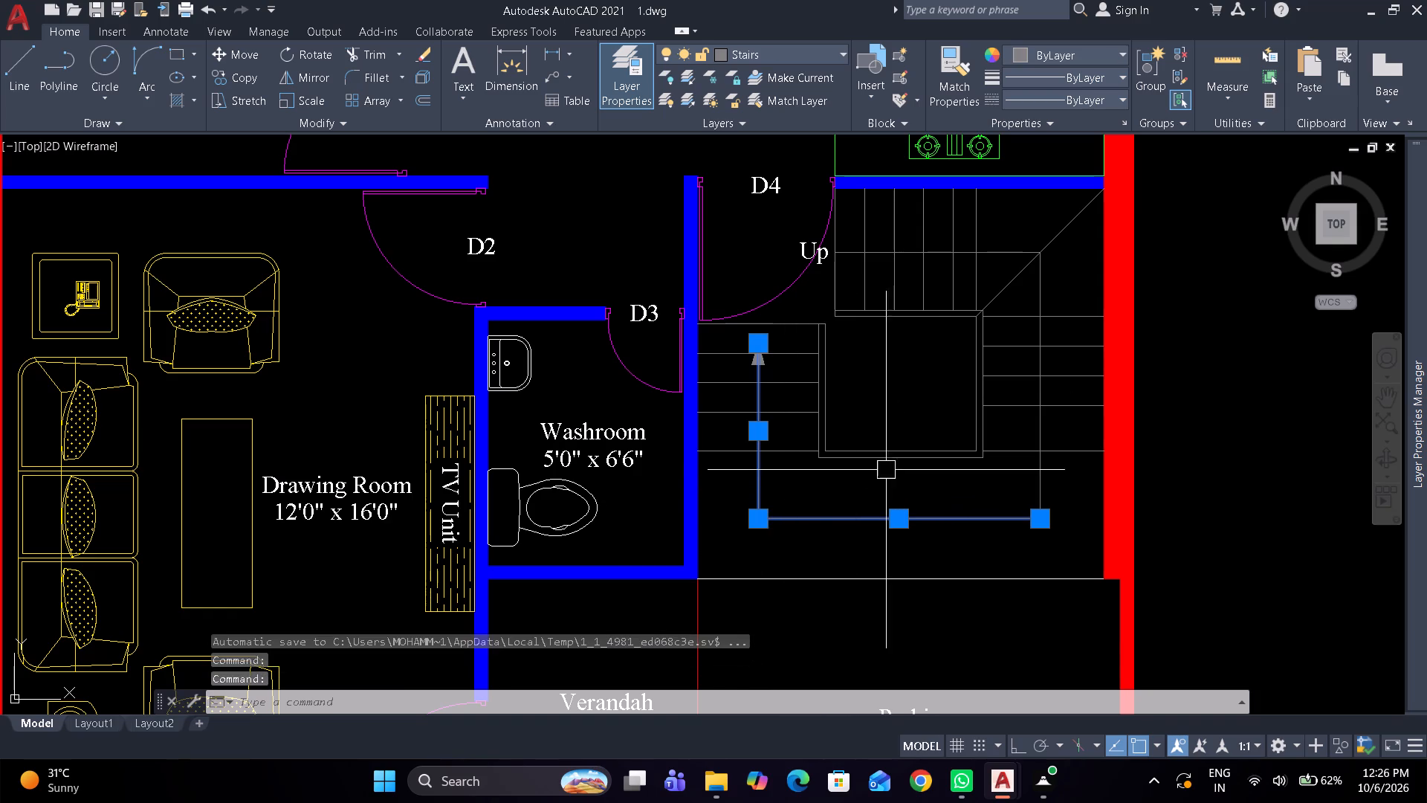
click(1043, 476)
drag(1006, 257, 999, 258)
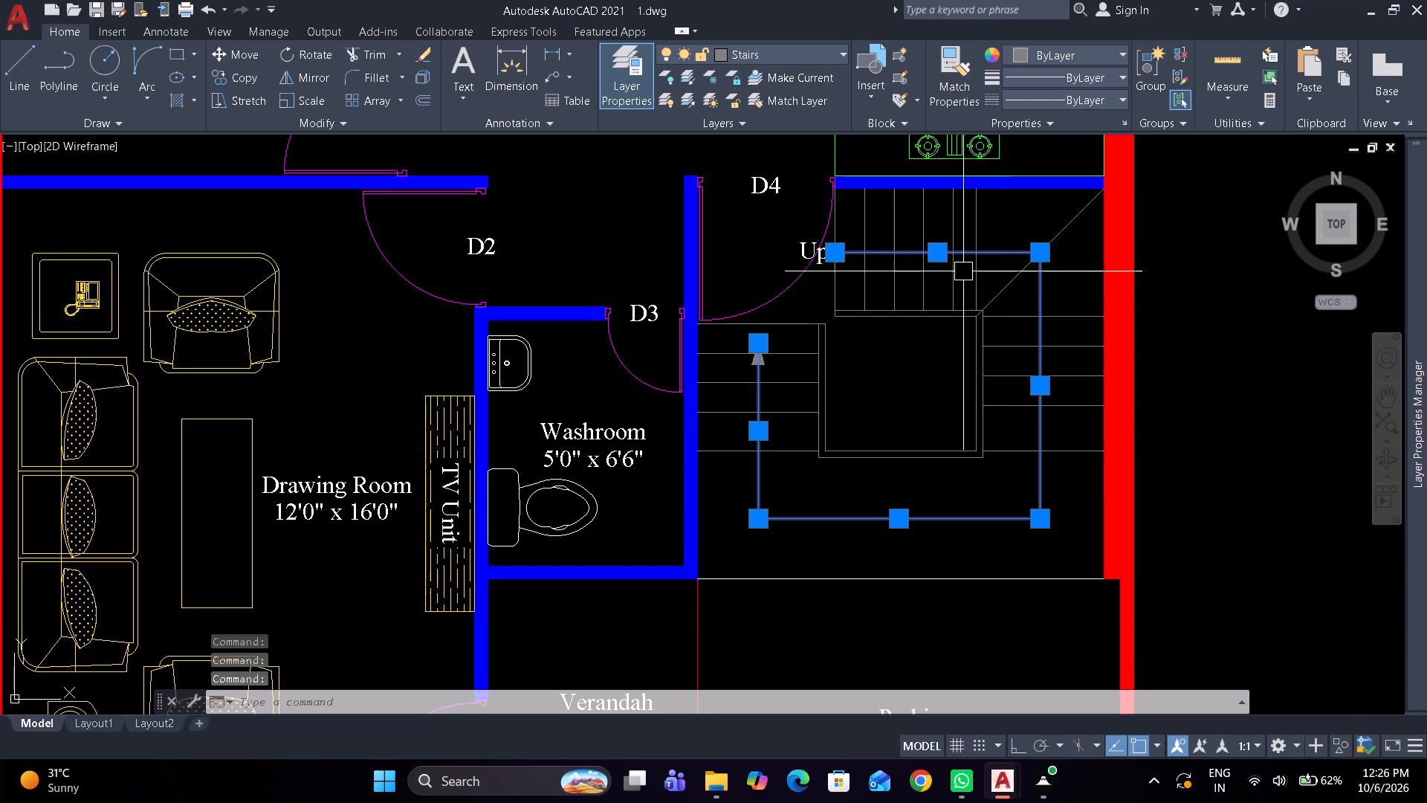
click(840, 51)
click(767, 77)
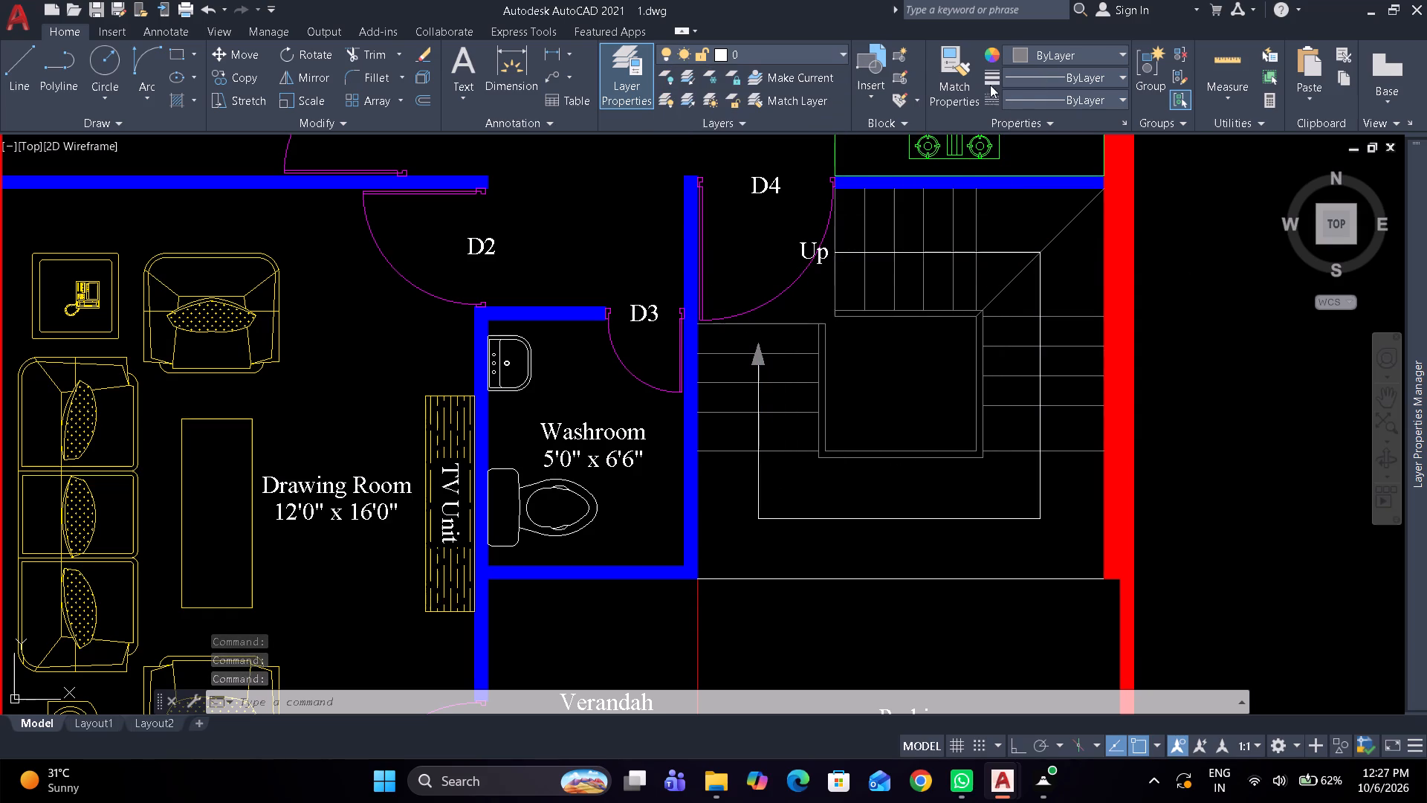
click(1032, 105)
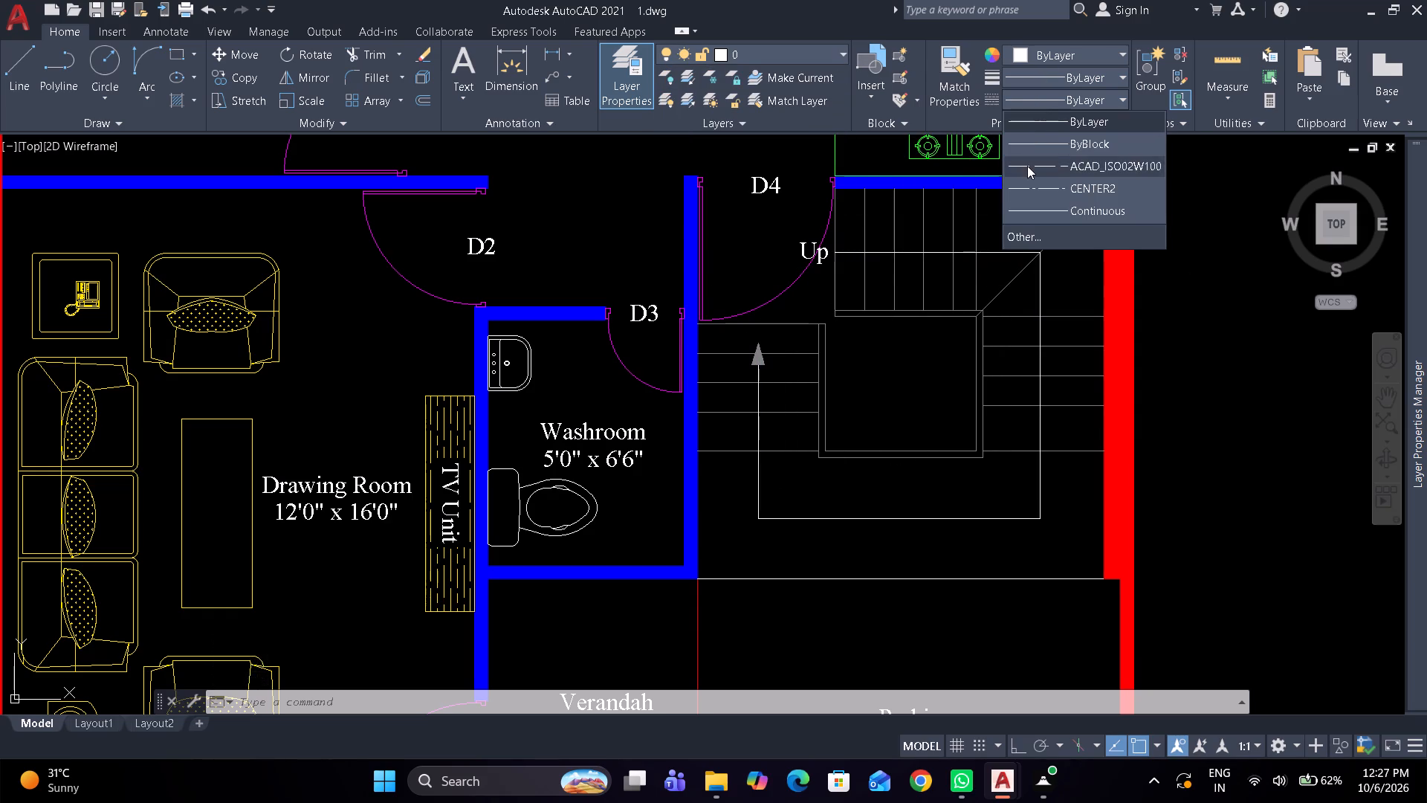
click(1027, 166)
key(Escape)
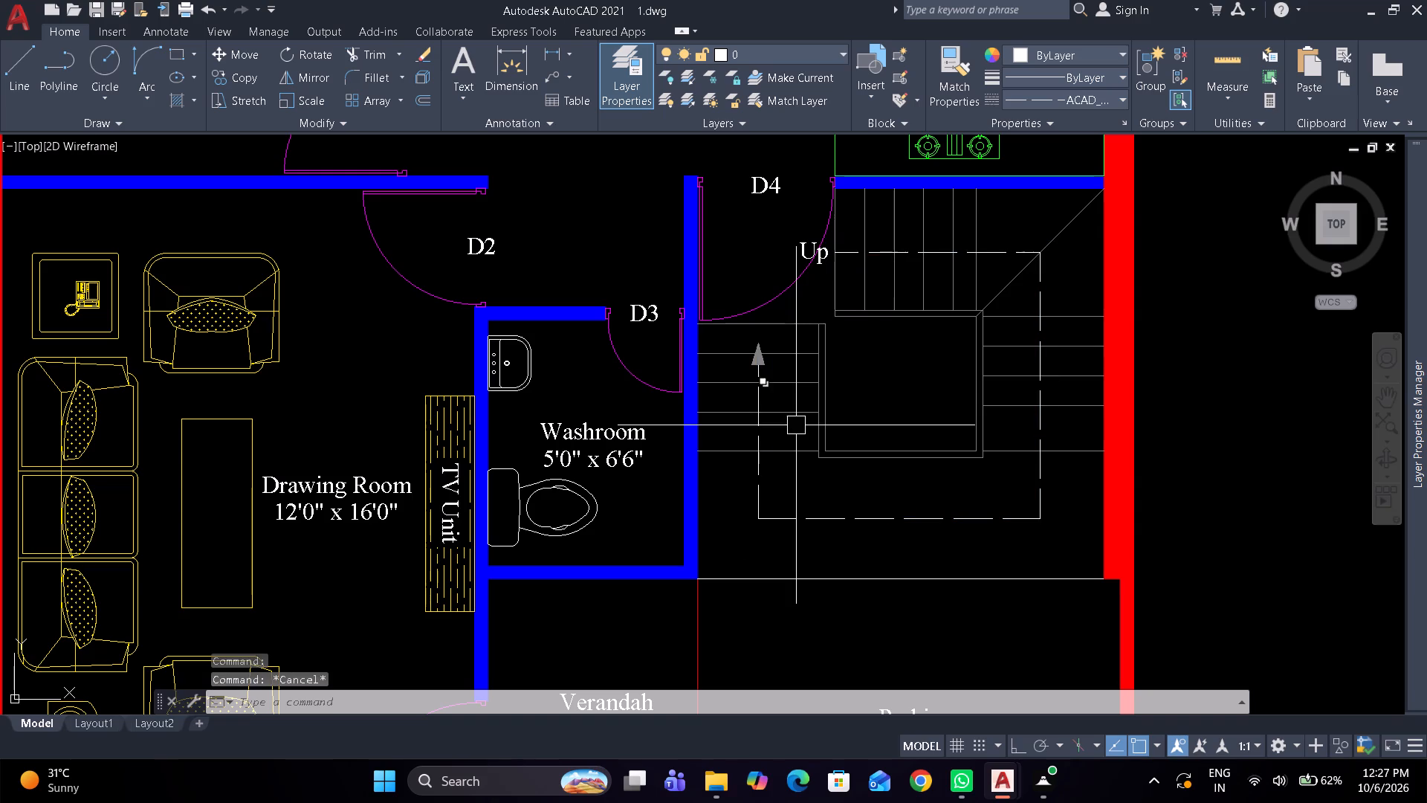
Move the arrowhead of the staircase direction line to layer 0.
scroll(757, 331, up, 2)
click(734, 339)
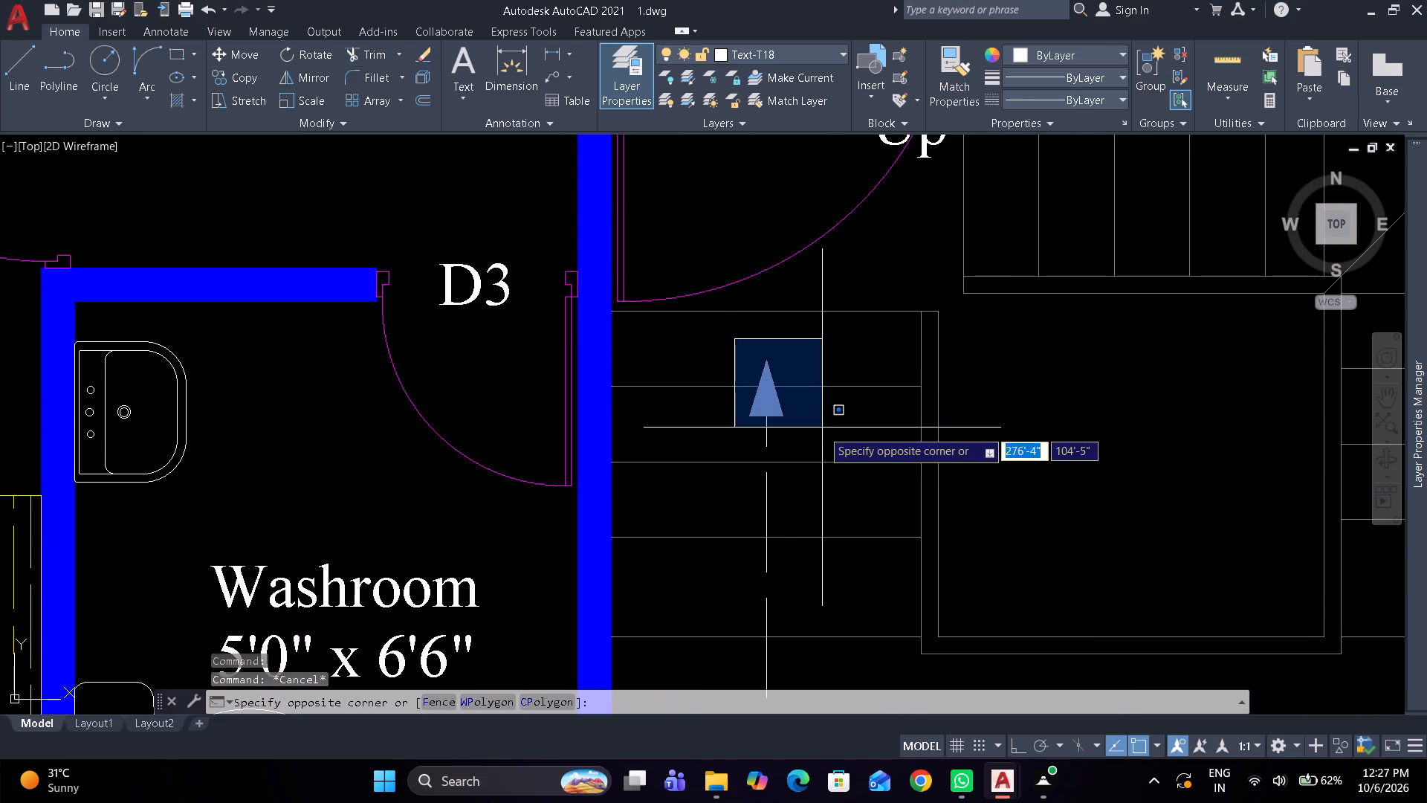
click(822, 433)
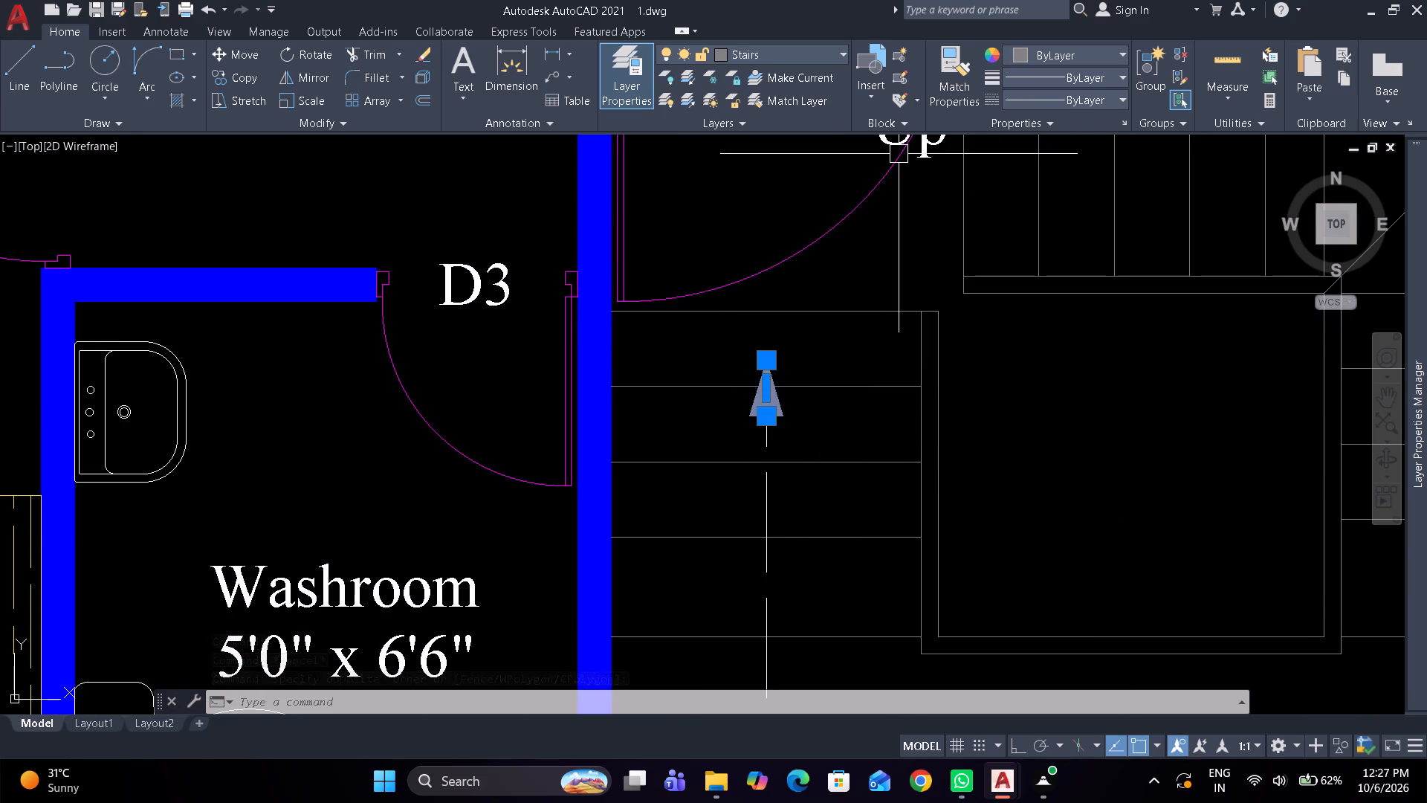
click(809, 51)
click(790, 75)
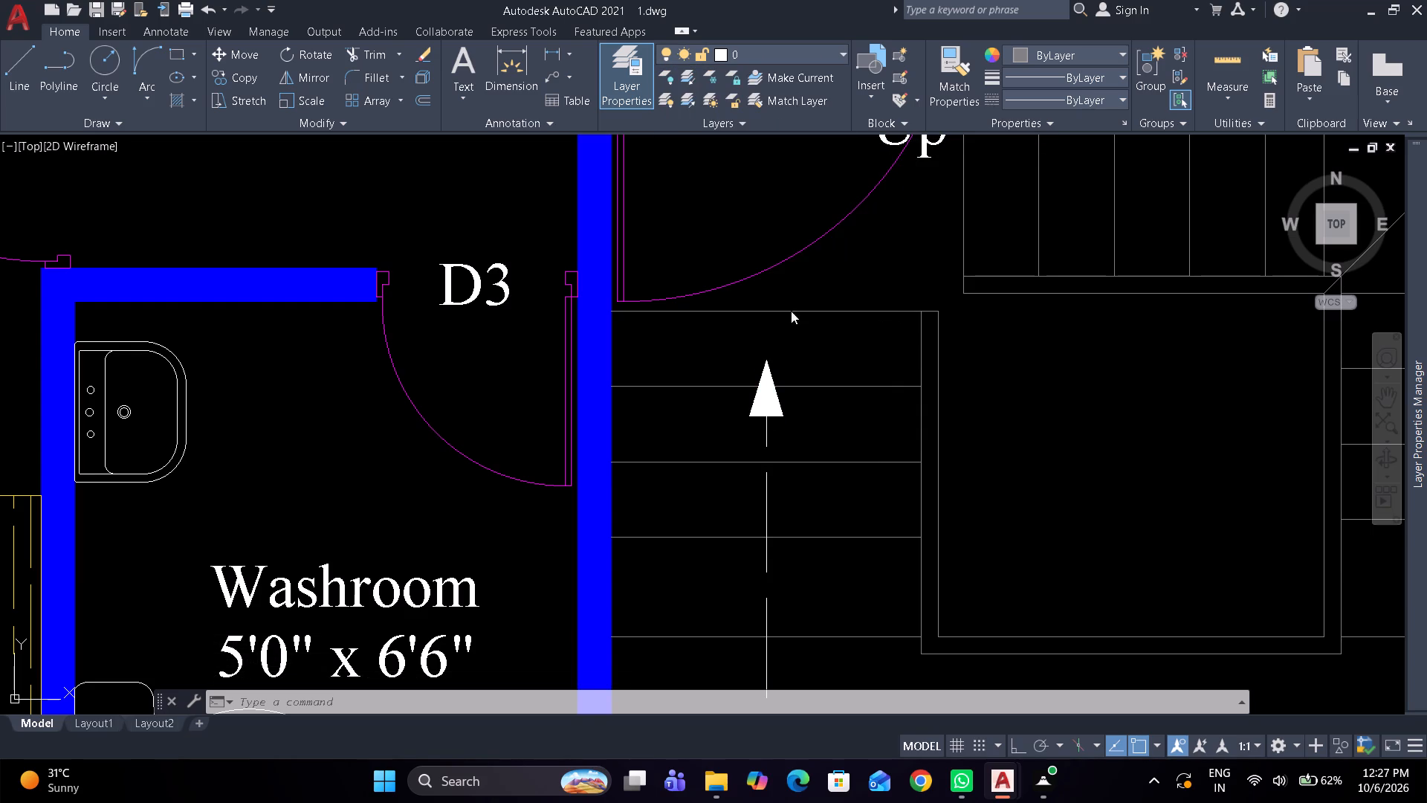
key(Escape)
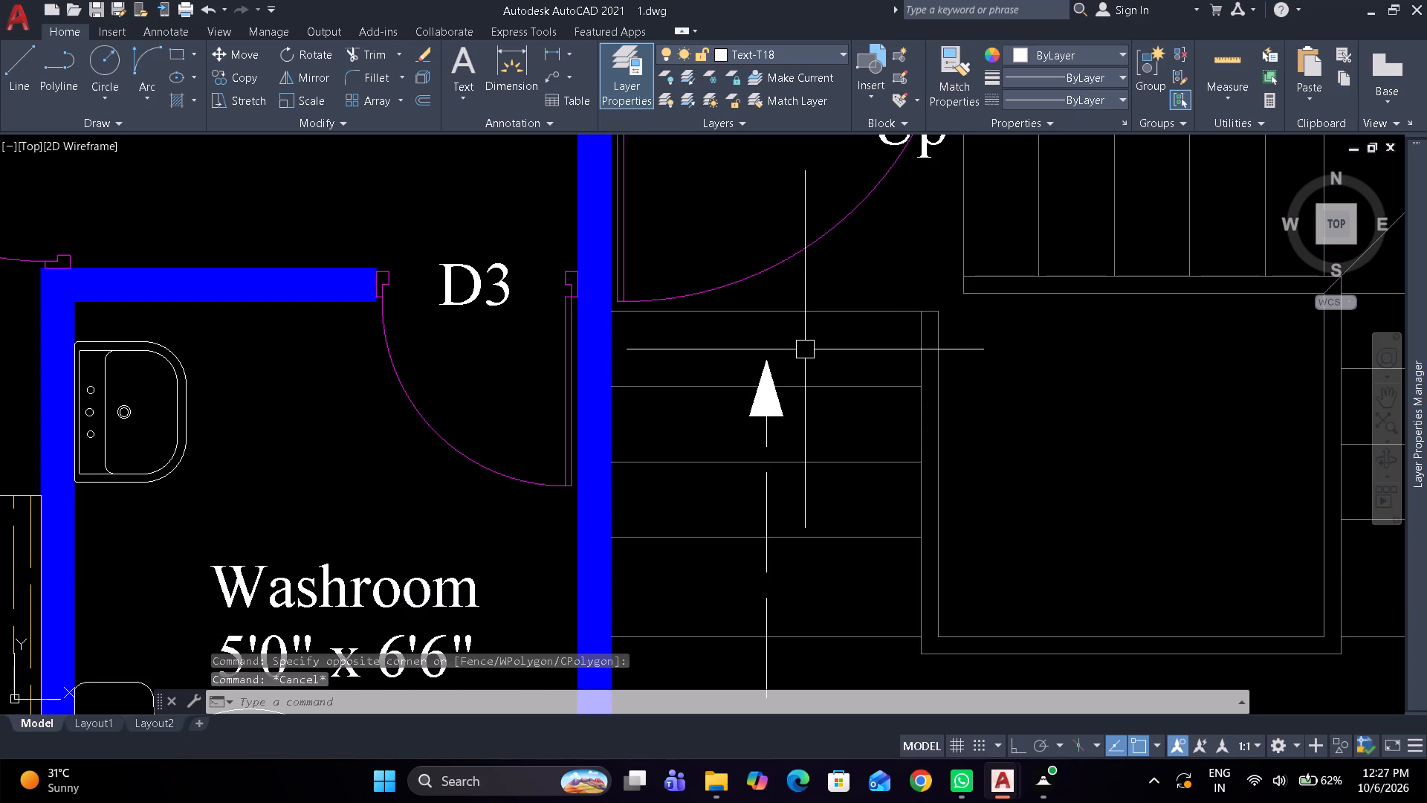
Review the whole floor plan with the restyled staircase direction line, from the front setback to the rear wall.
scroll(833, 291, down, 4)
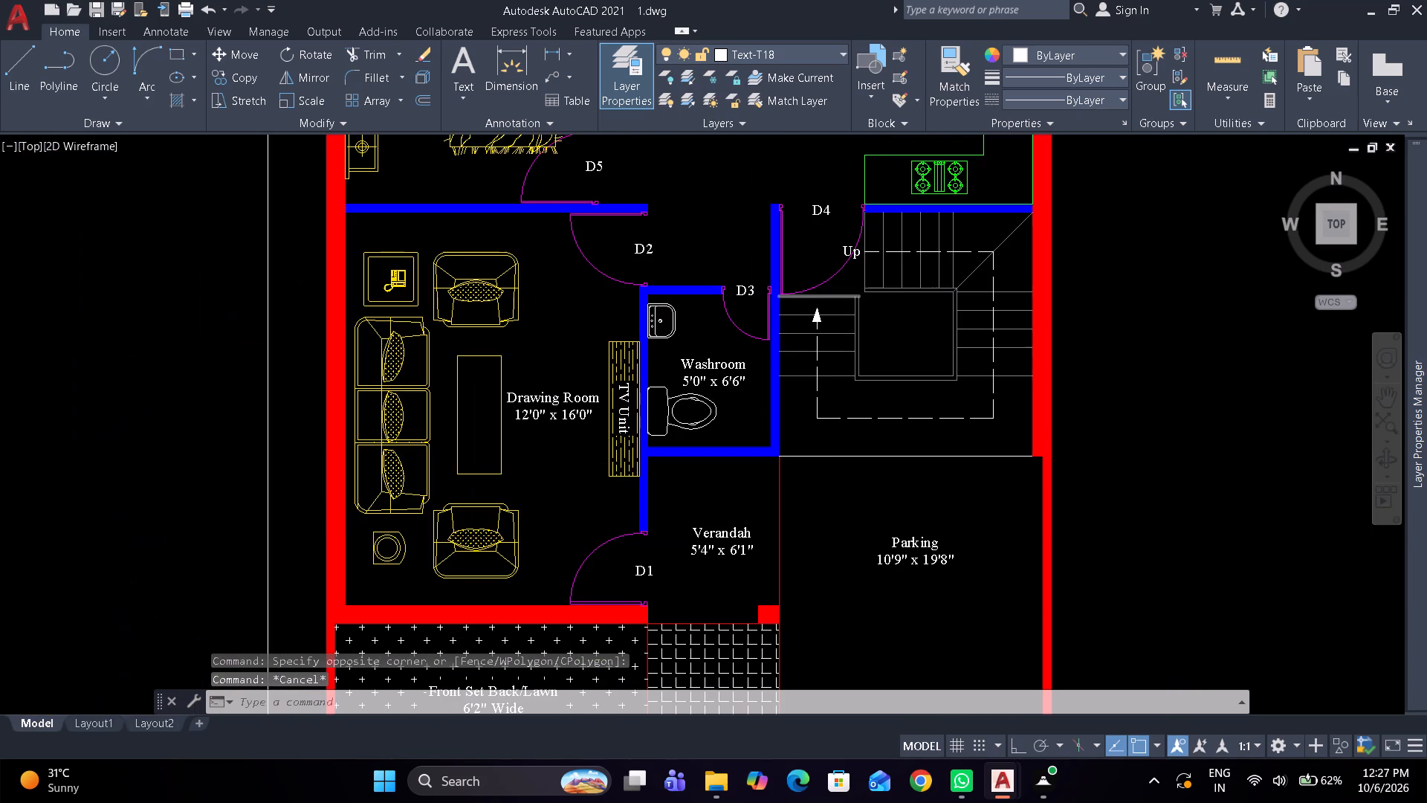
scroll(832, 302, down, 1)
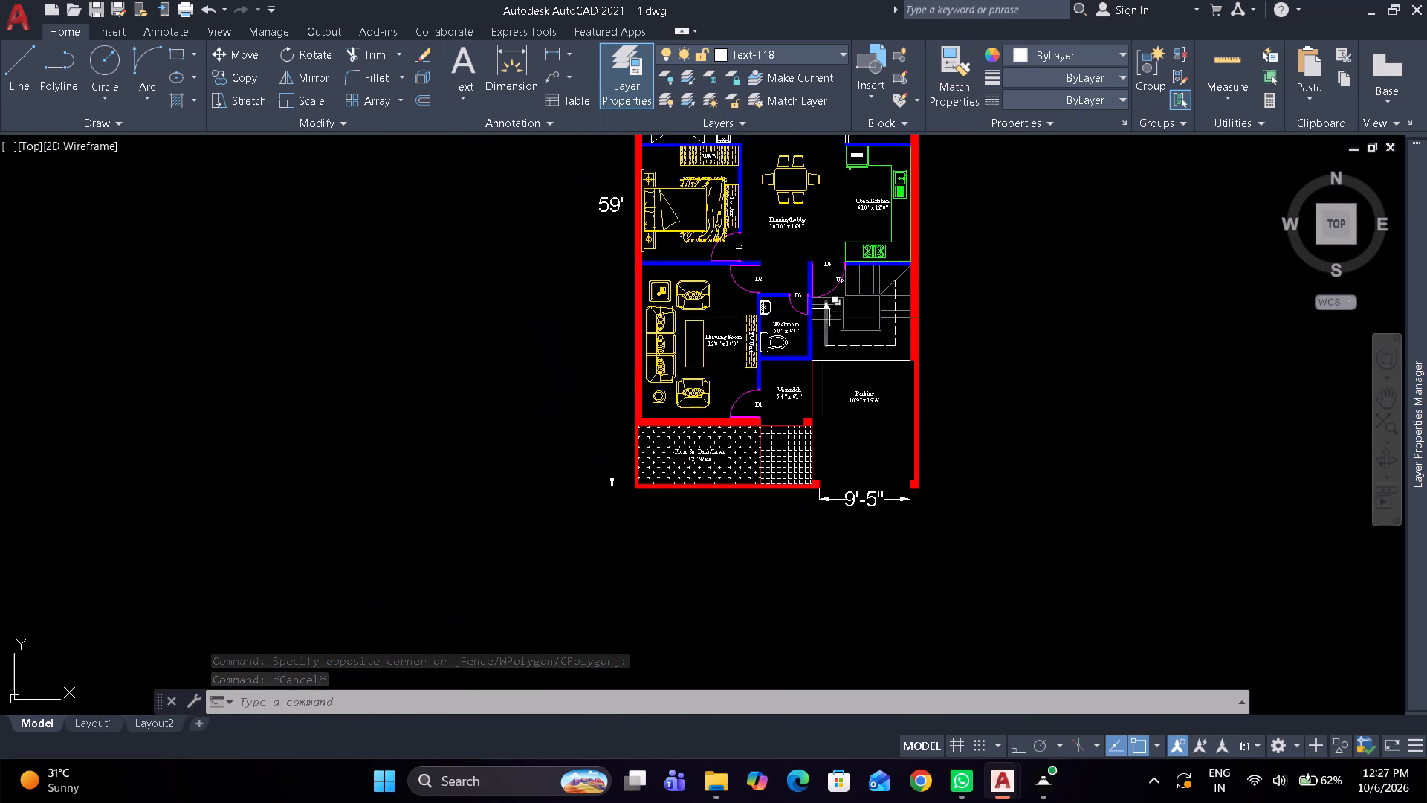
middle_drag(818, 328, 790, 419)
scroll(790, 419, down, 1)
middle_drag(786, 438, 776, 489)
scroll(761, 428, up, 1)
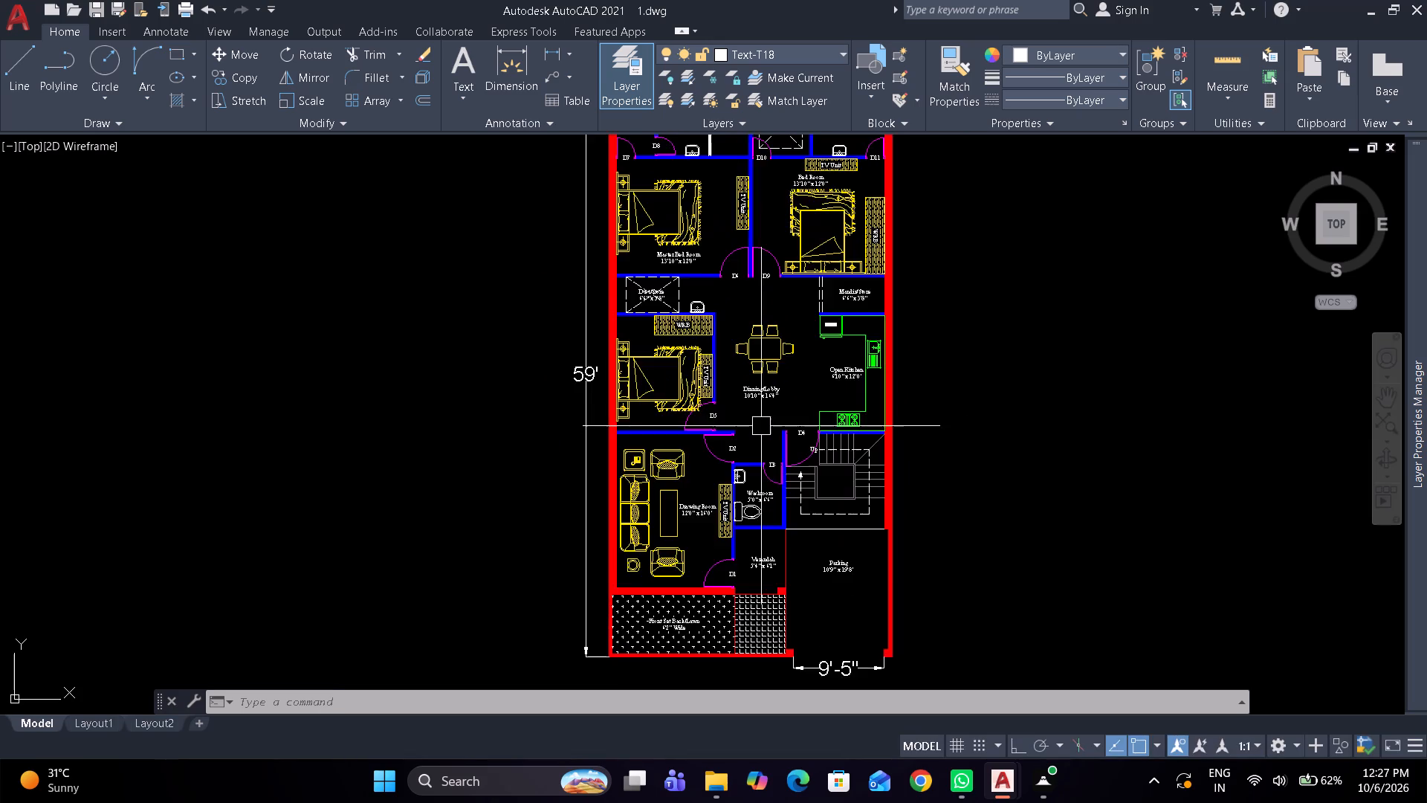
scroll(761, 427, down, 1)
middle_drag(761, 428, 762, 441)
scroll(762, 441, up, 1)
middle_drag(762, 441, 763, 463)
scroll(763, 463, down, 1)
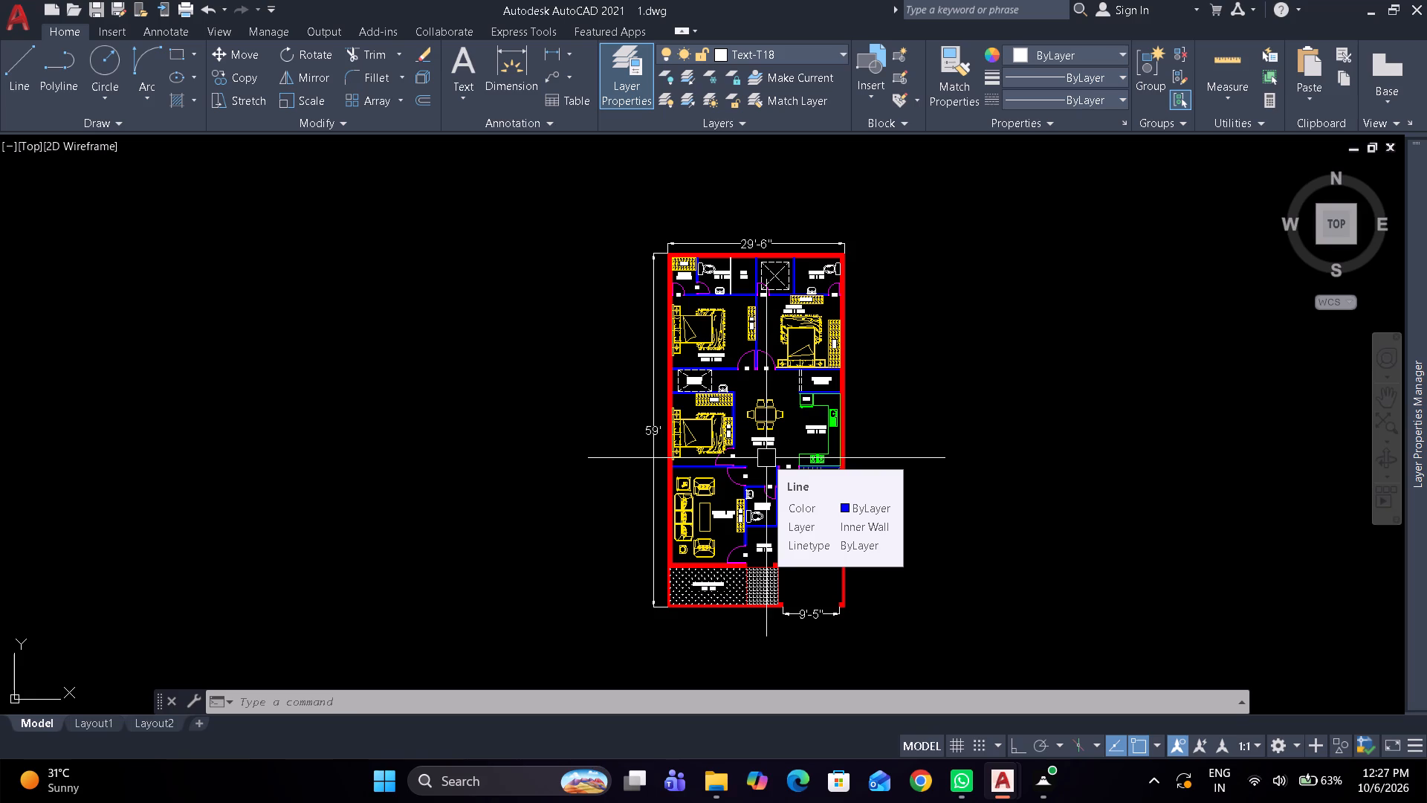
key(Escape)
key(Escape)
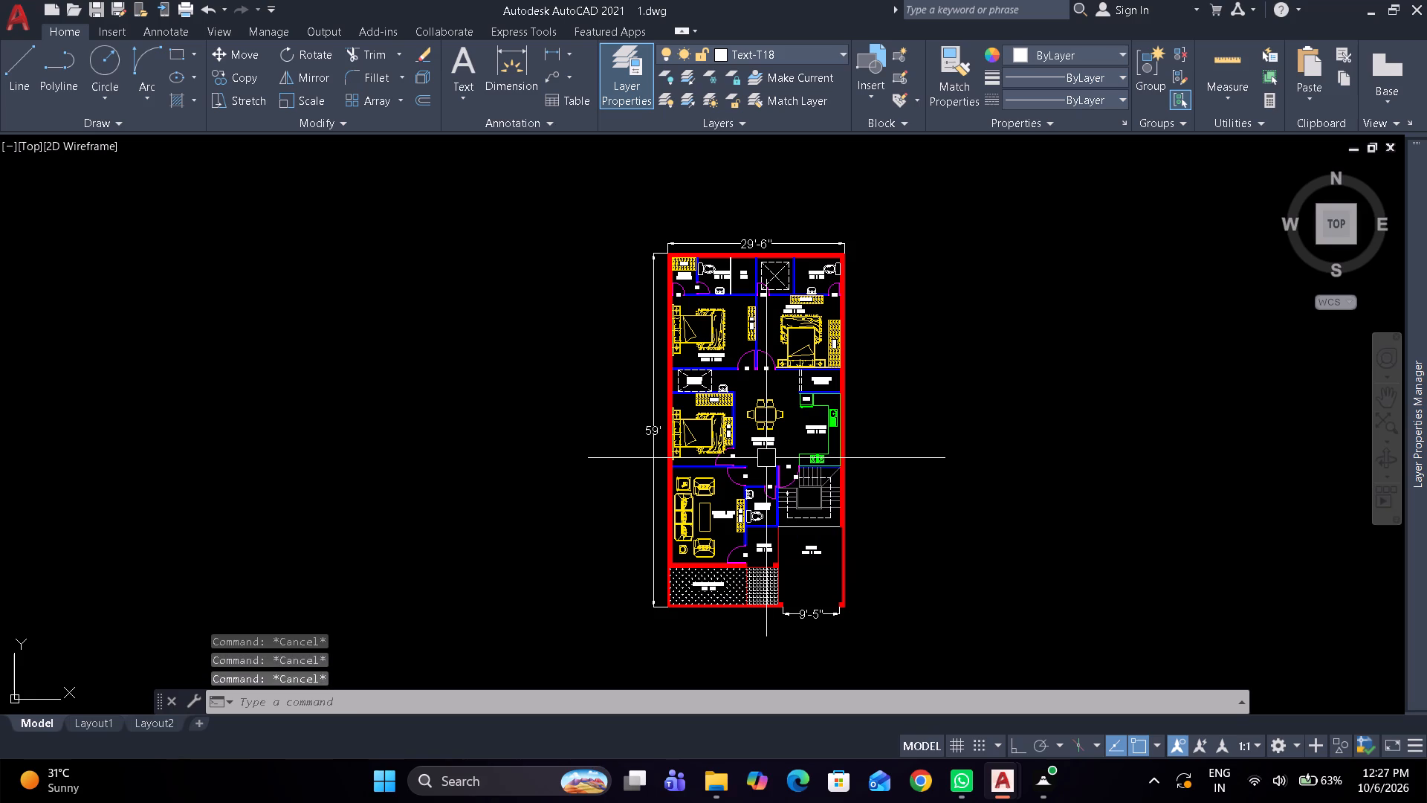
key(Escape)
key(Escape)
Check the front lawn, verandah, parking and gate dimension once more at closer range.
scroll(761, 448, up, 1)
middle_drag(761, 448, 773, 359)
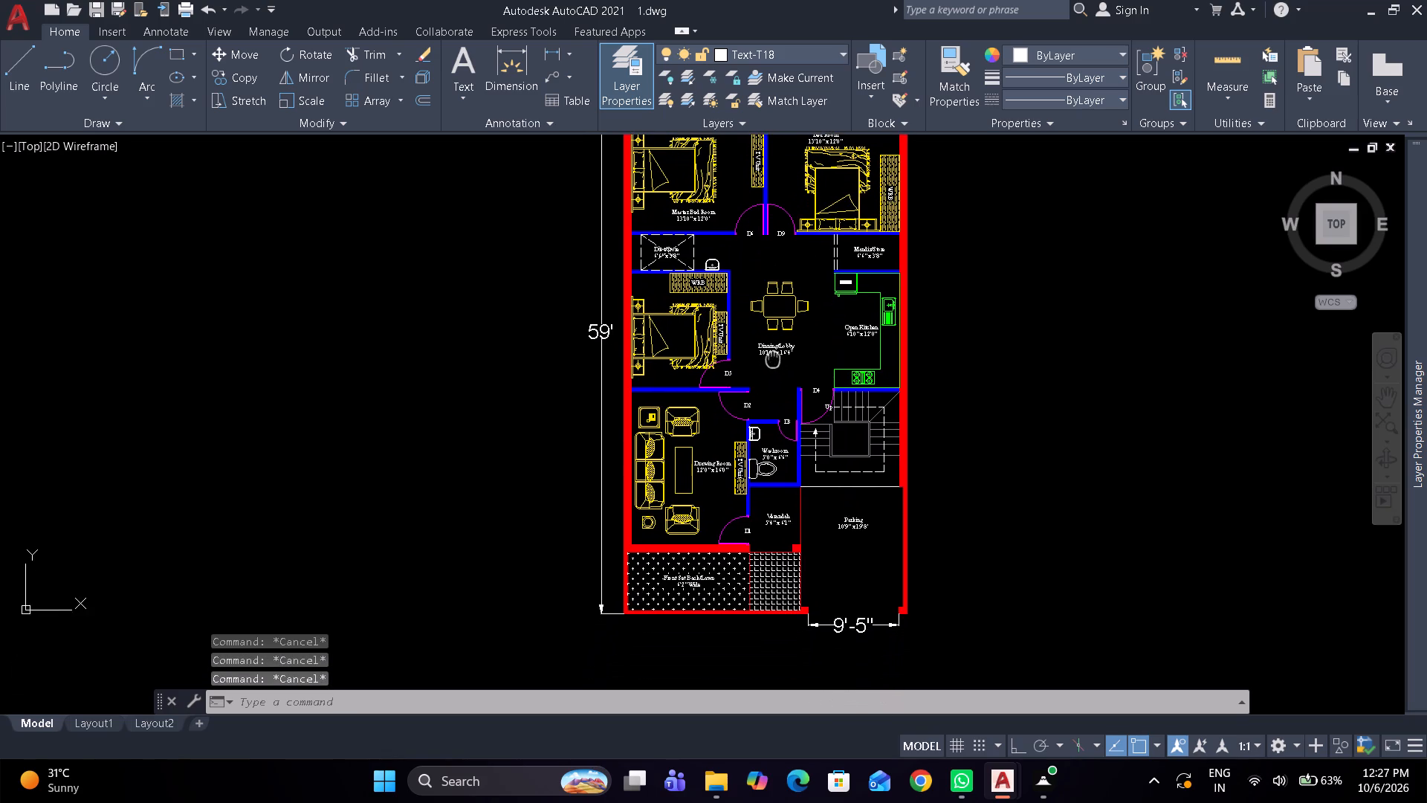
scroll(800, 541, up, 2)
middle_drag(795, 523, 805, 387)
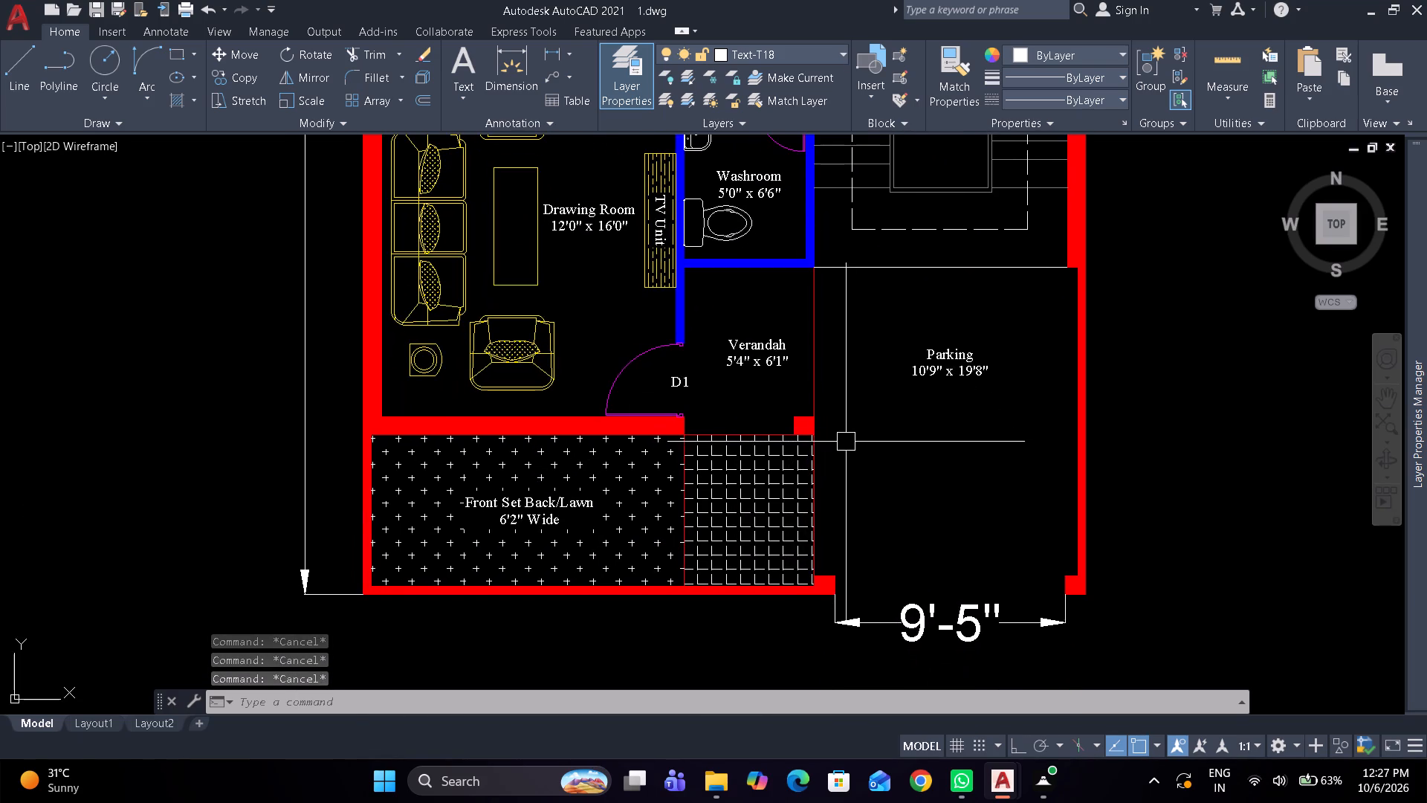
scroll(887, 485, down, 1)
middle_drag(887, 485, 884, 432)
scroll(884, 432, up, 1)
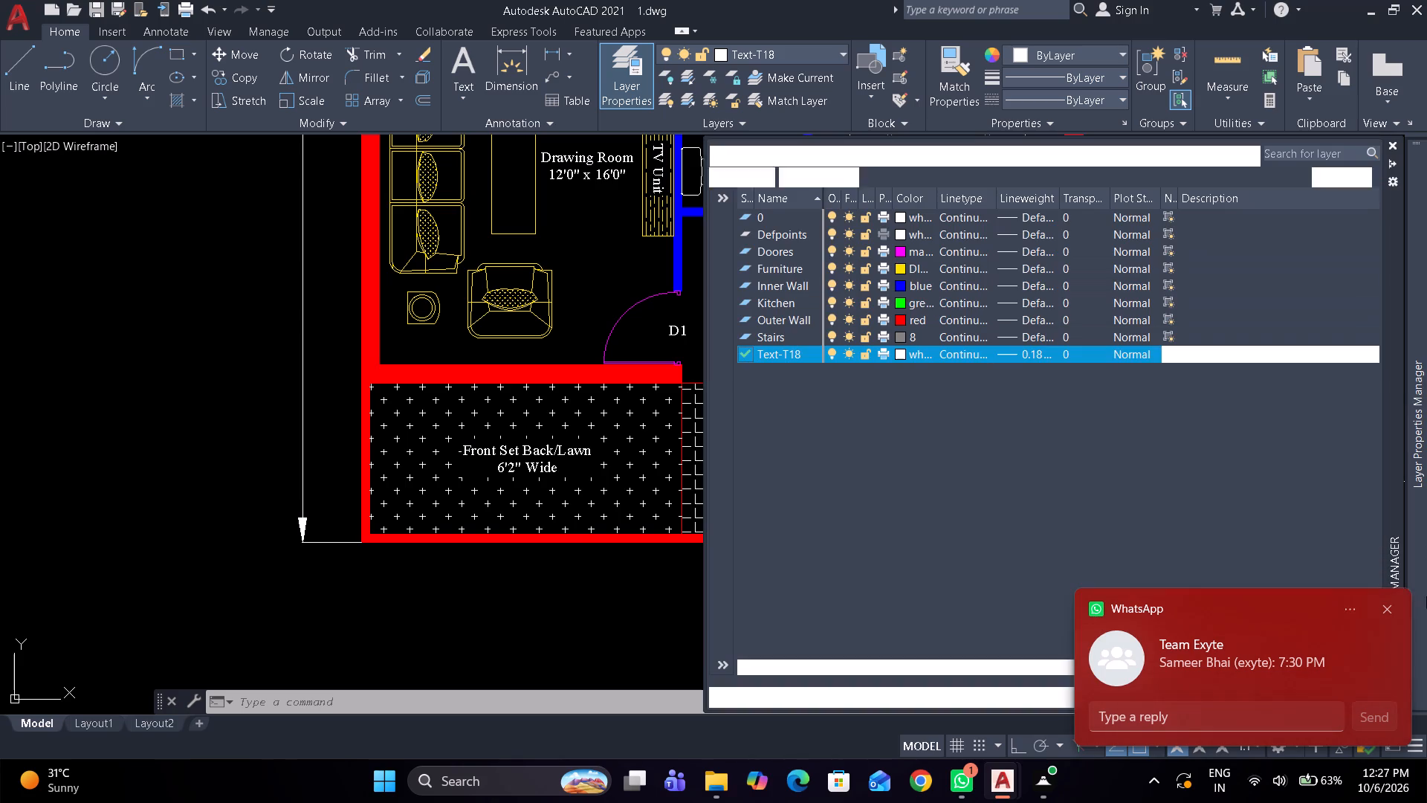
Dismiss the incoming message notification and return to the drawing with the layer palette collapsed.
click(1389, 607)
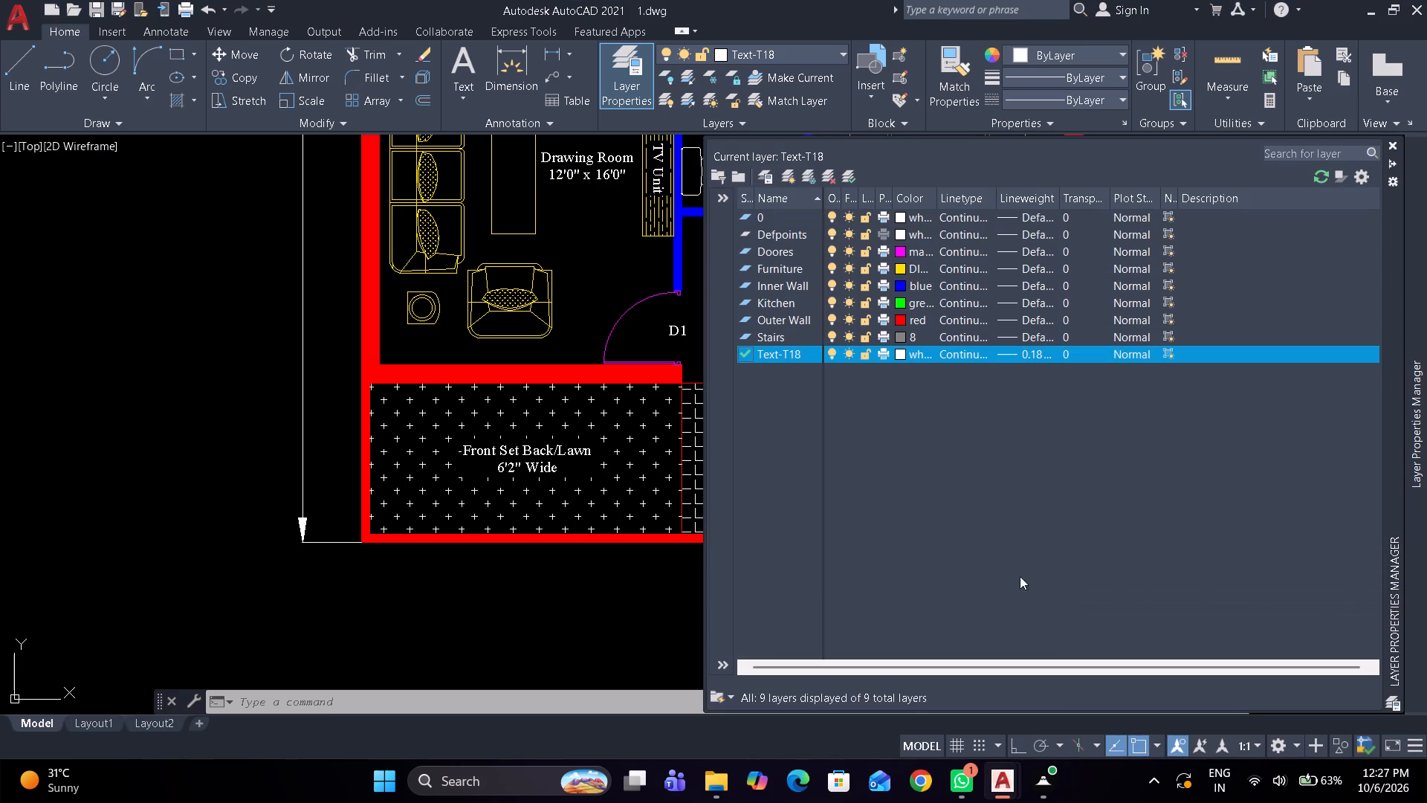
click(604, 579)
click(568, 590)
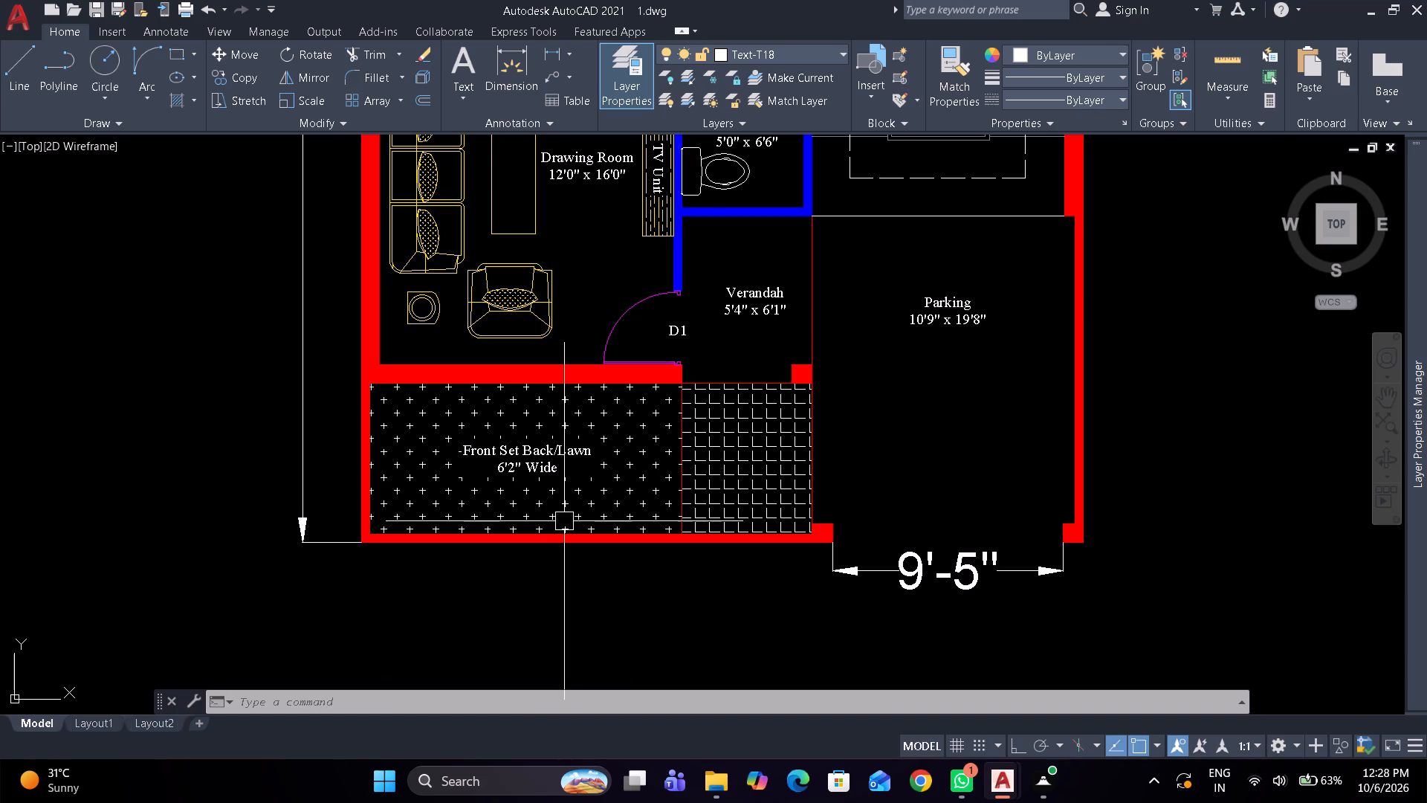
Examine the front of the plan once more, from the lawn and gate dimension back through the parking, drawing room and staircase.
middle_drag(572, 512, 590, 501)
scroll(503, 556, up, 1)
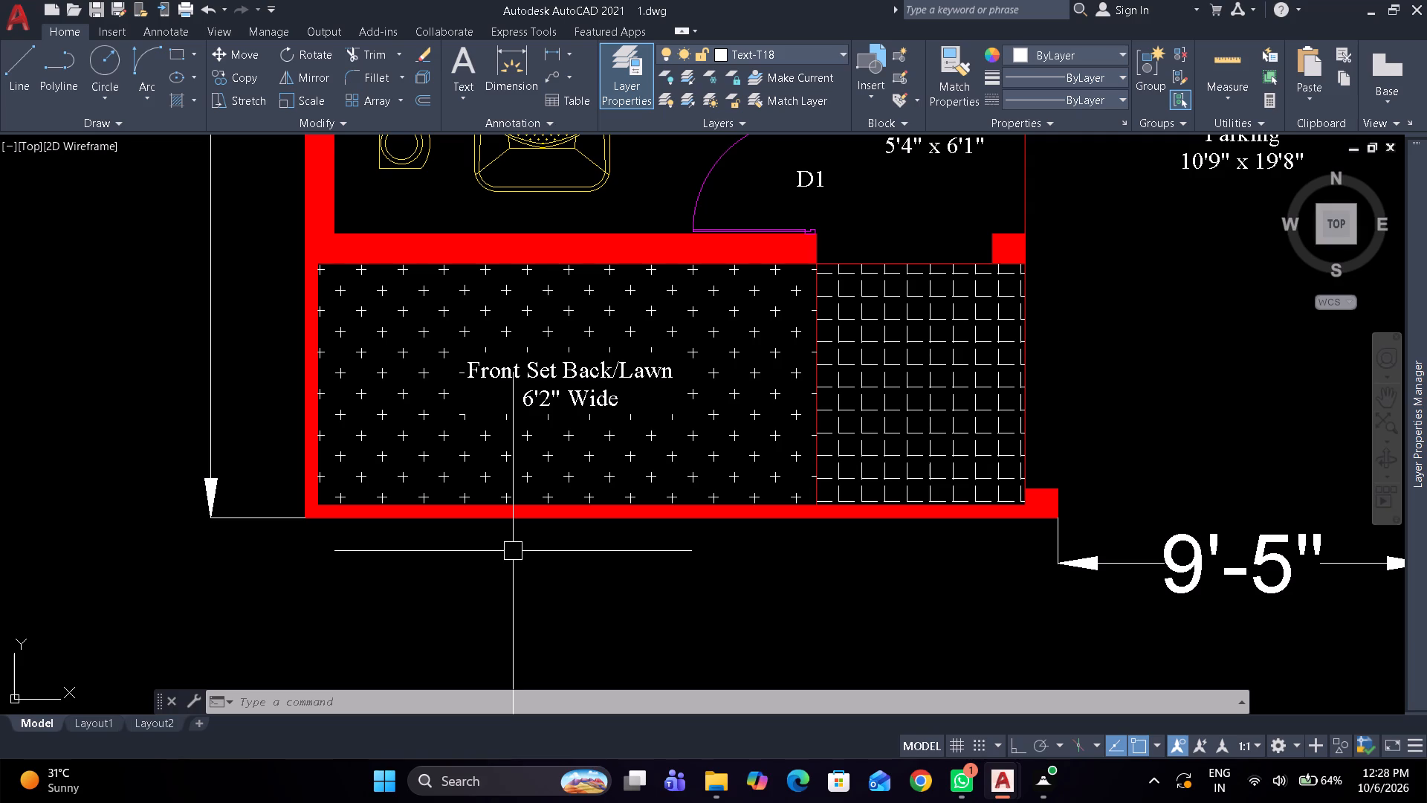
scroll(528, 564, down, 1)
middle_drag(519, 572, 512, 578)
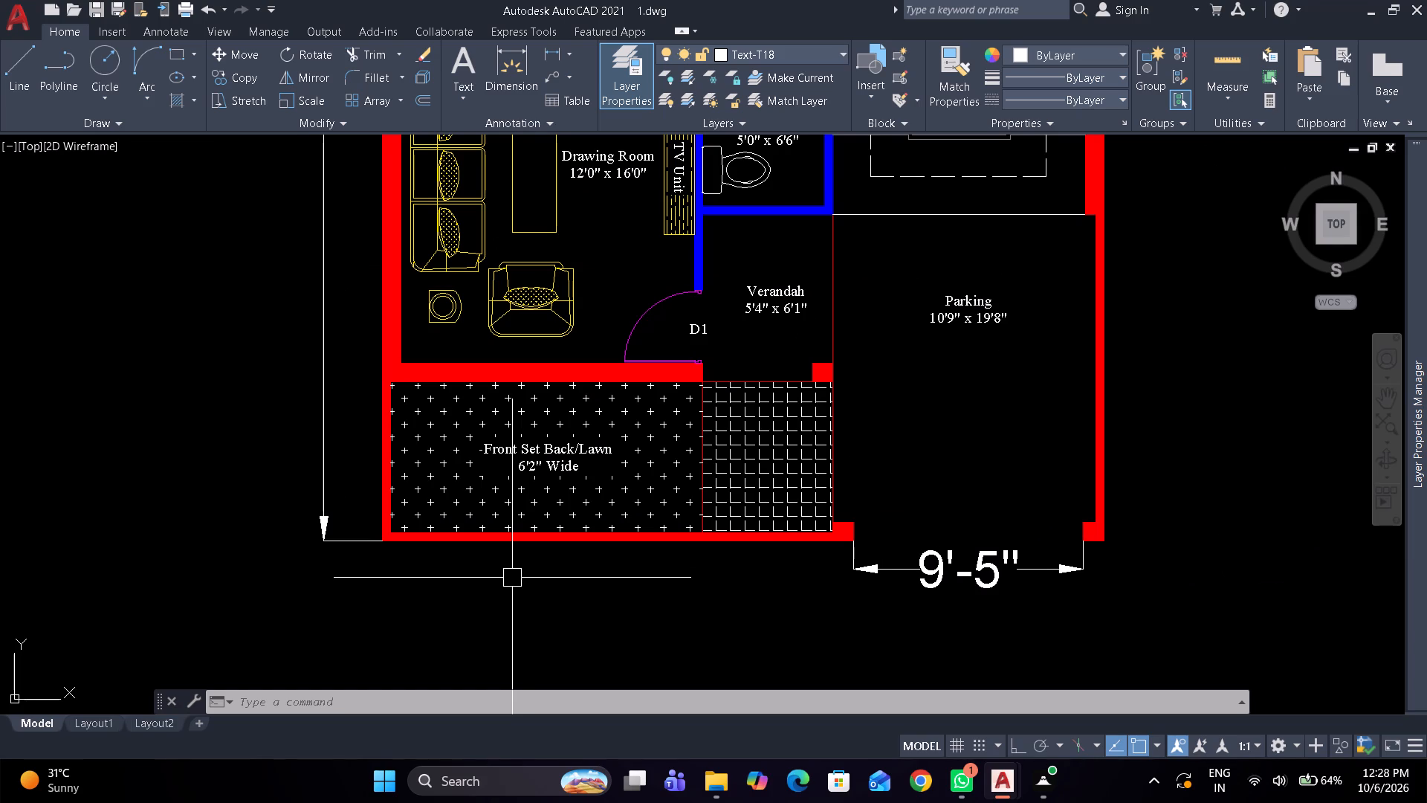
scroll(537, 558, down, 1)
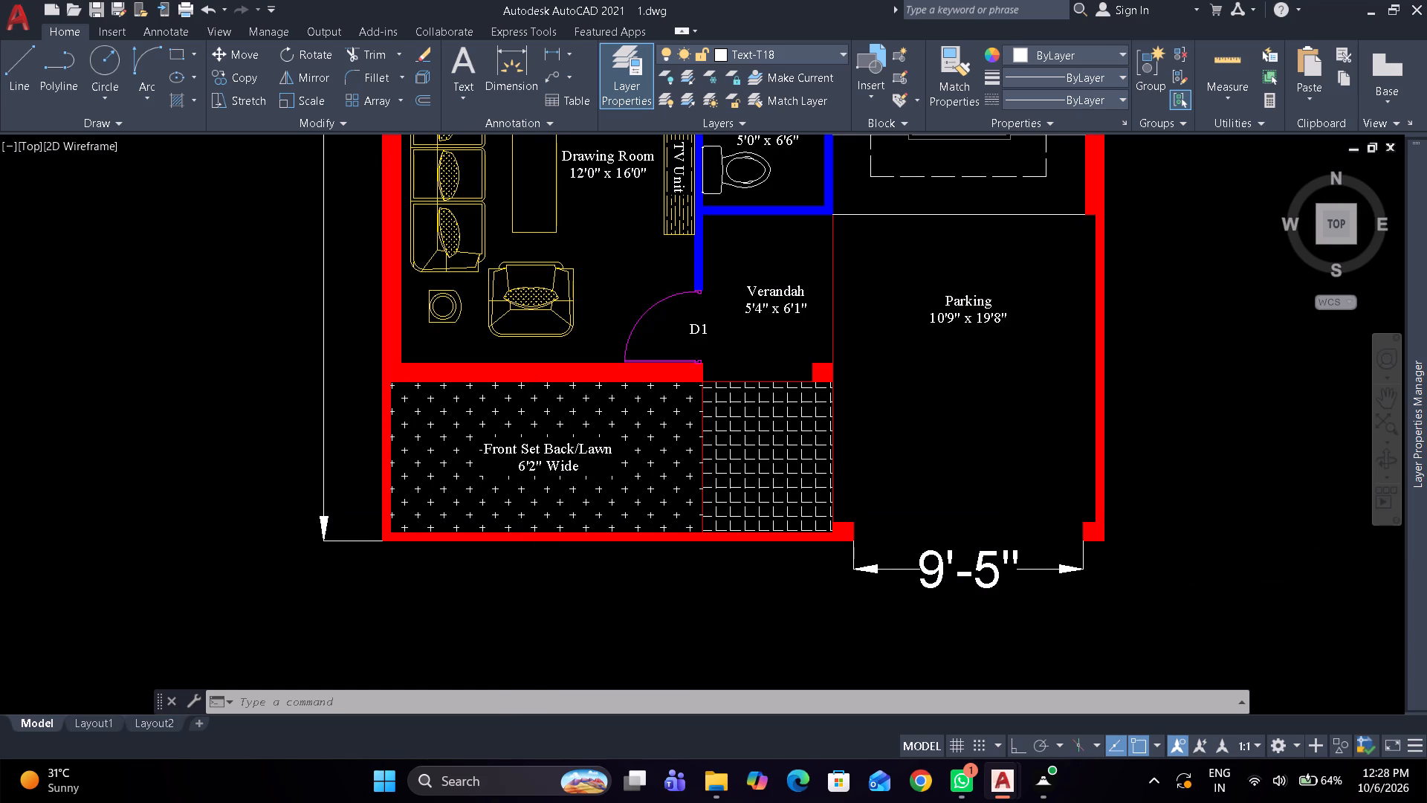
middle_drag(538, 565, 535, 578)
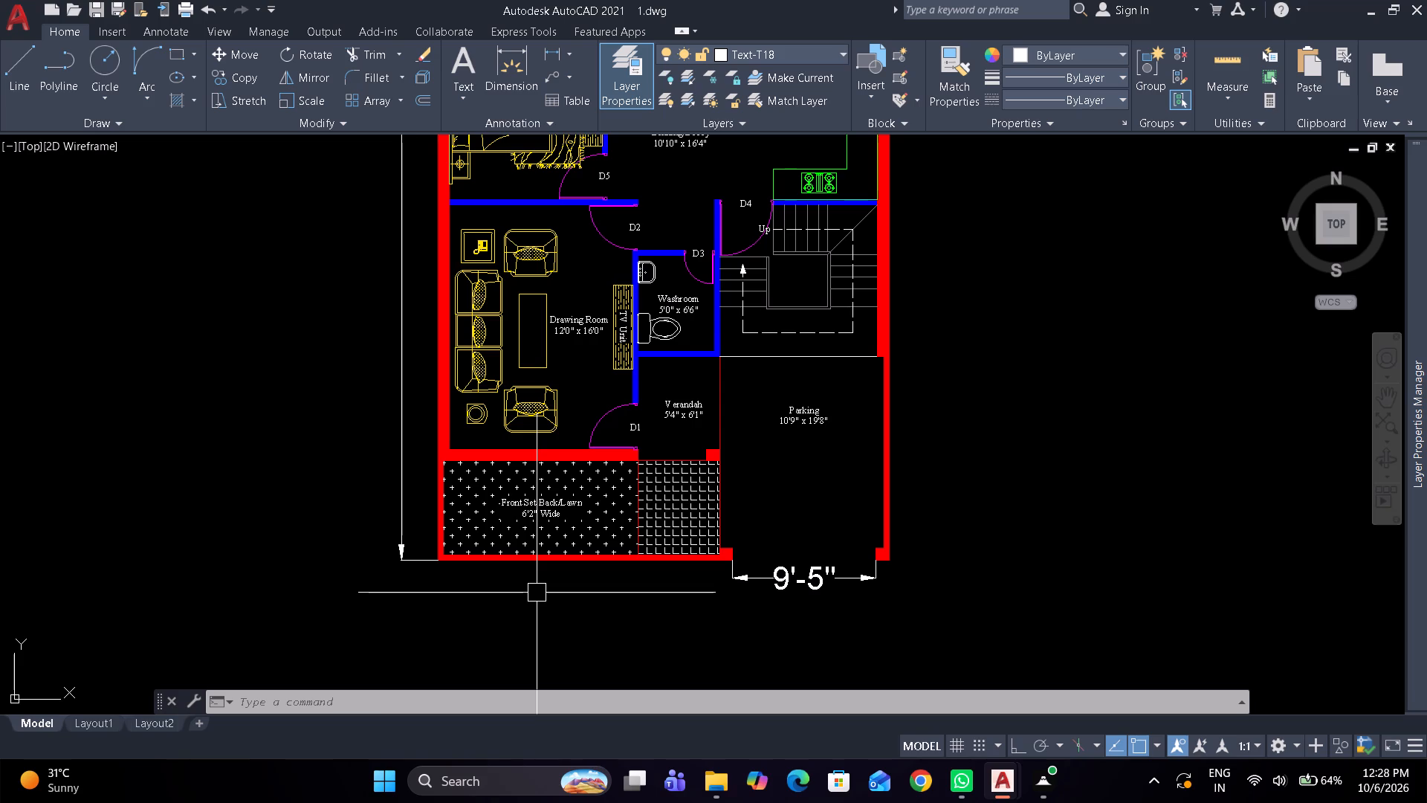
middle_drag(537, 594, 576, 544)
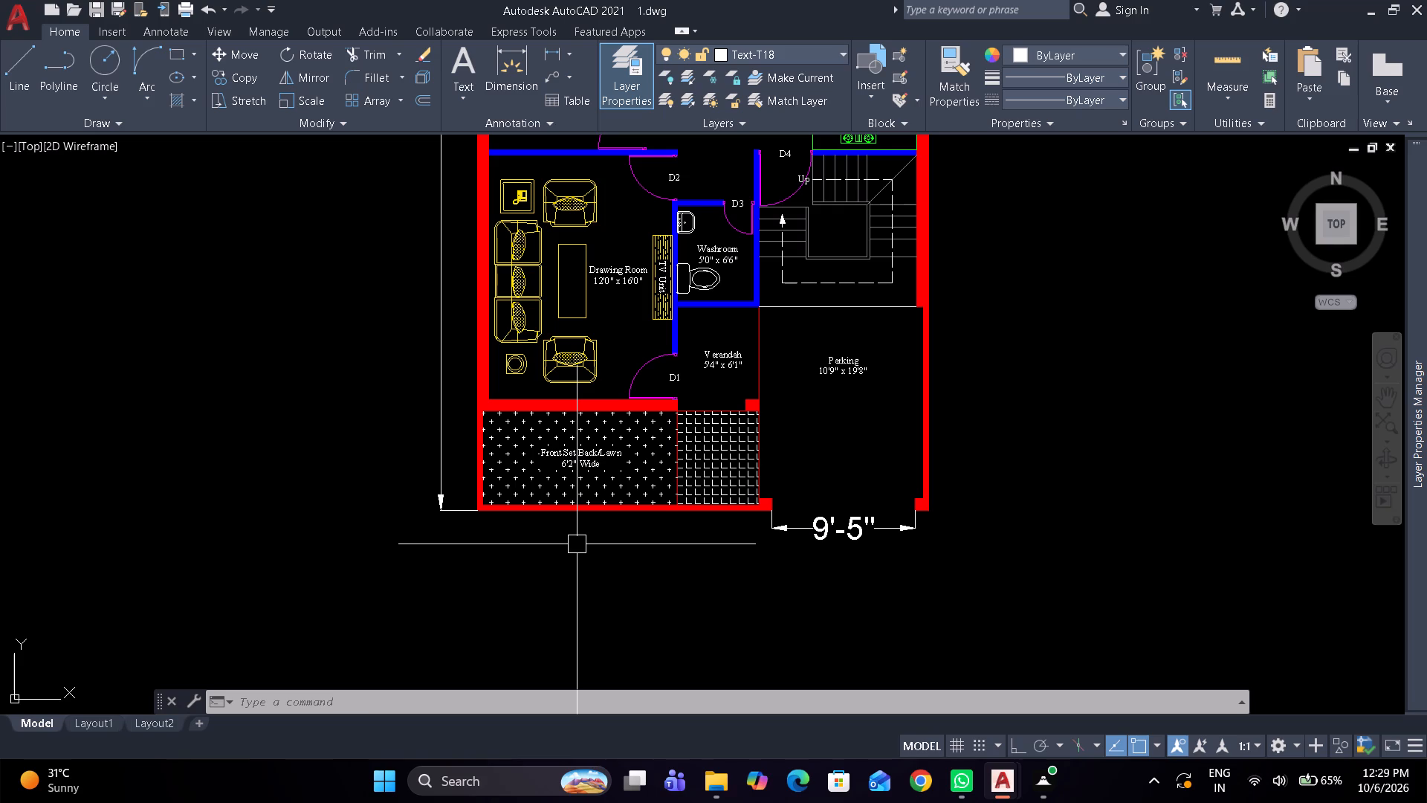
middle_drag(577, 544, 592, 517)
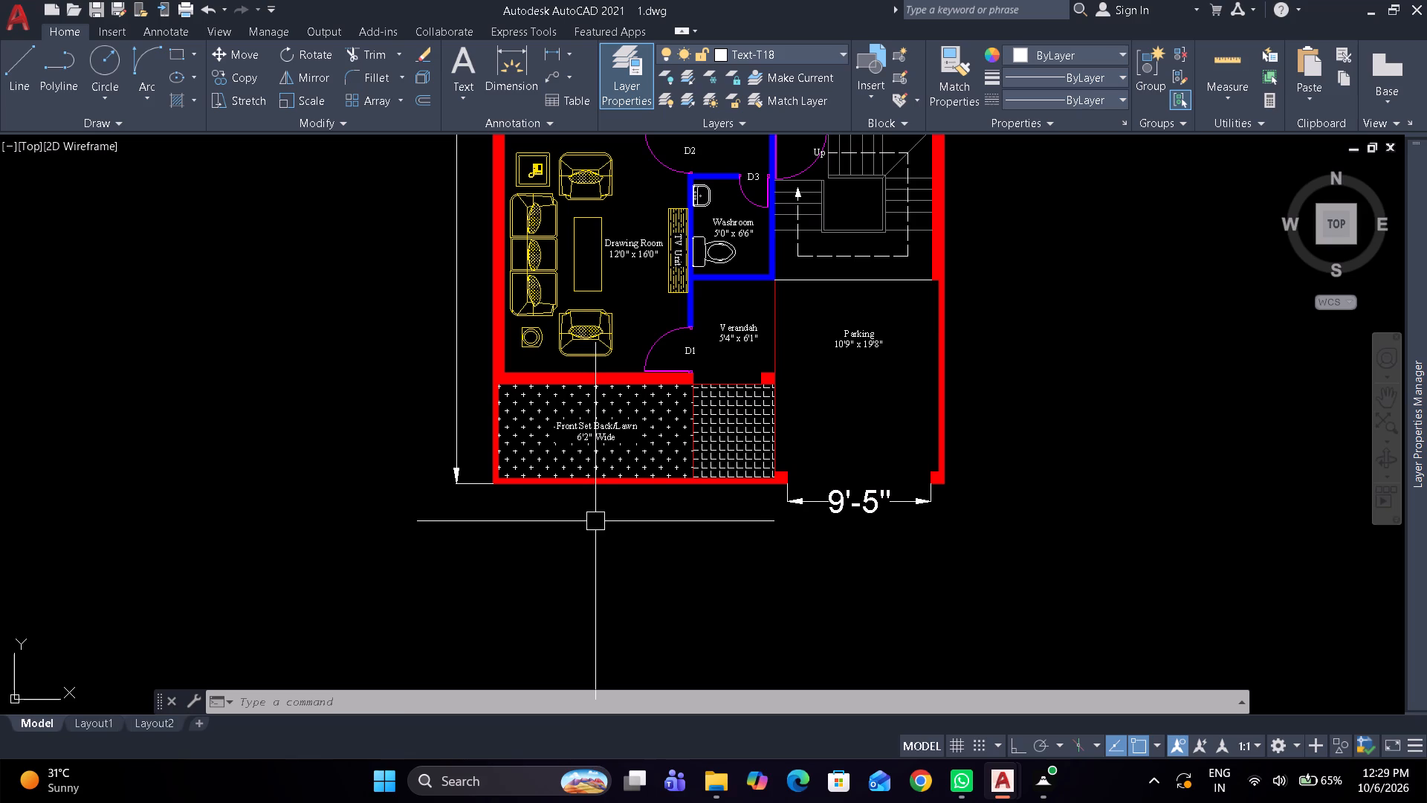
scroll(644, 504, down, 2)
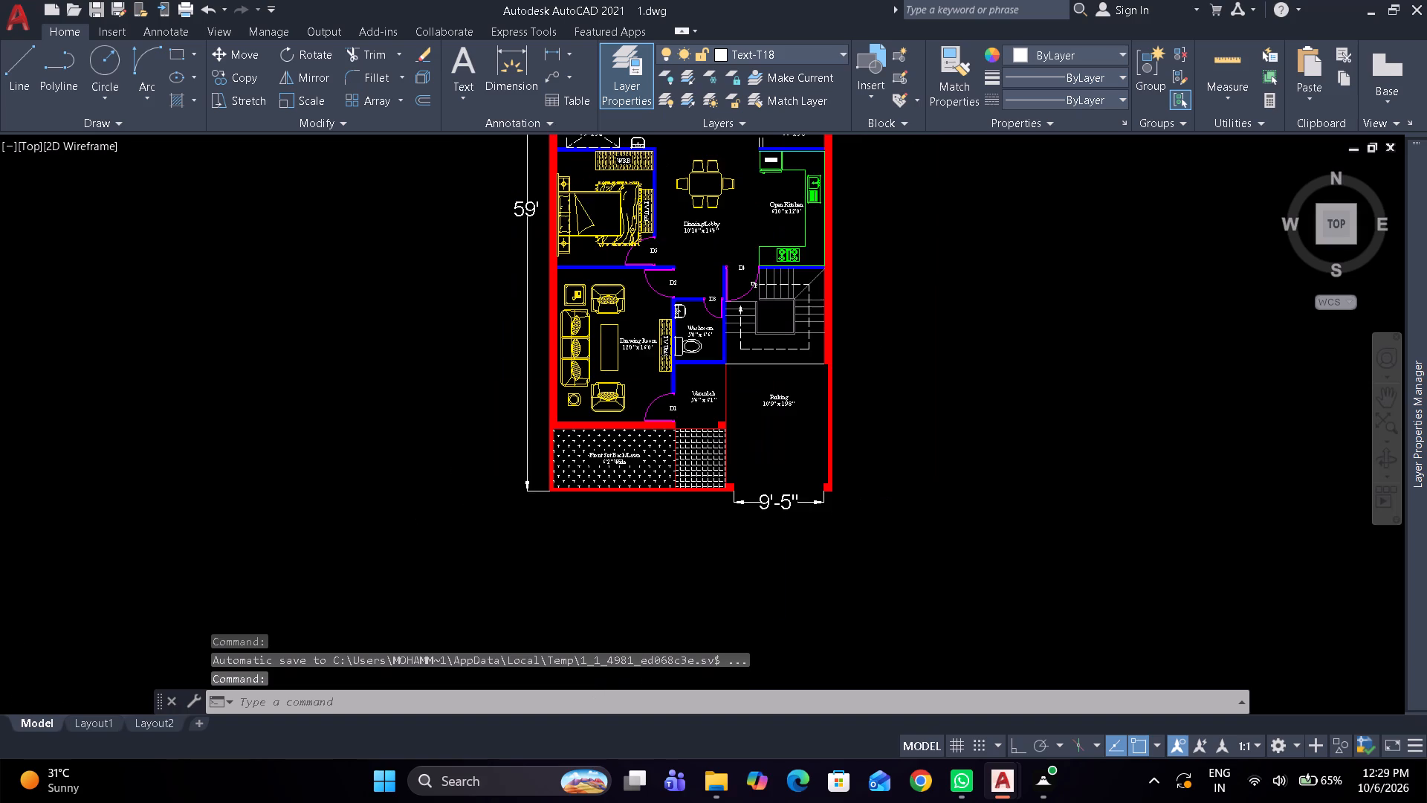
Set up a plot of the drawing with Microsoft Print to PDF, fitted to the paper and centred.
key(ctrl+p)
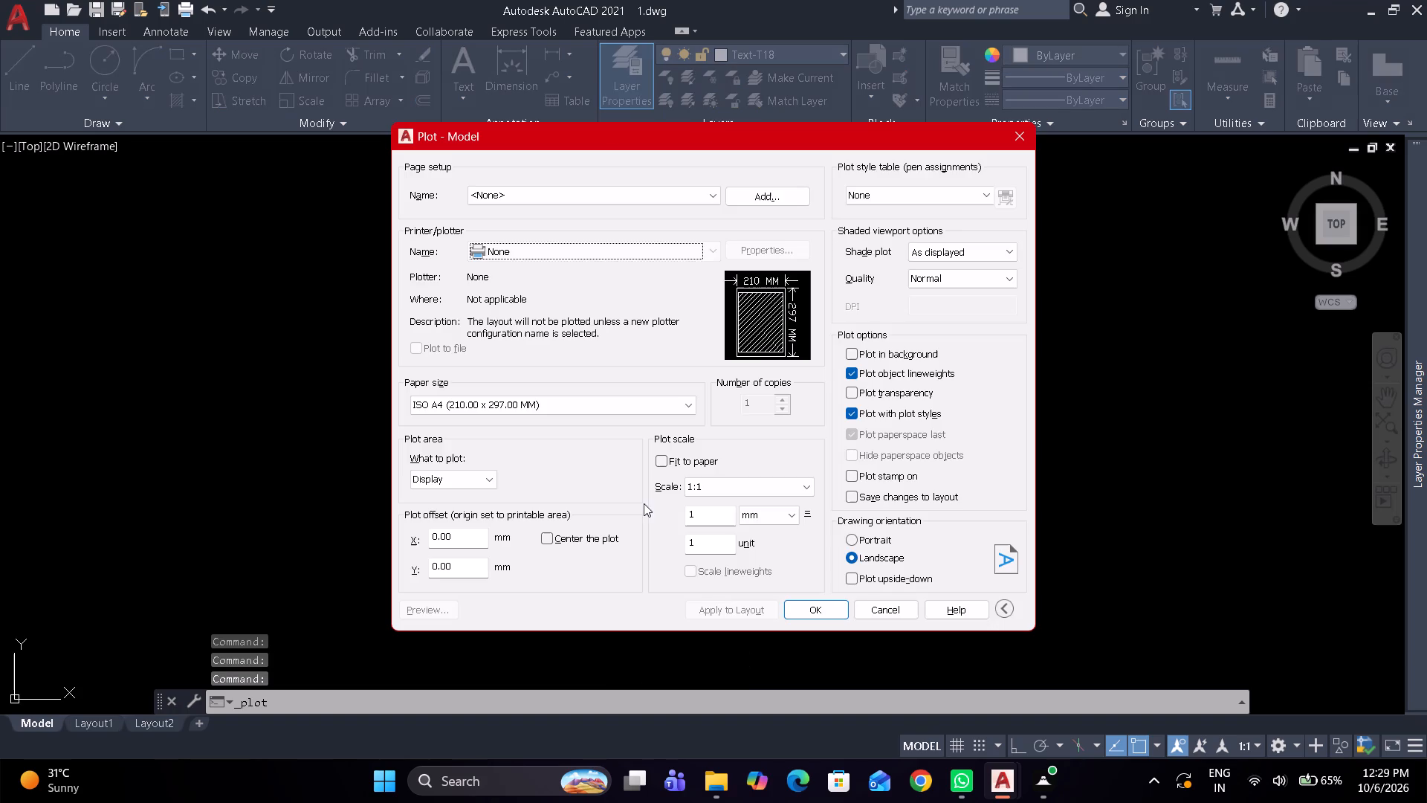
click(589, 245)
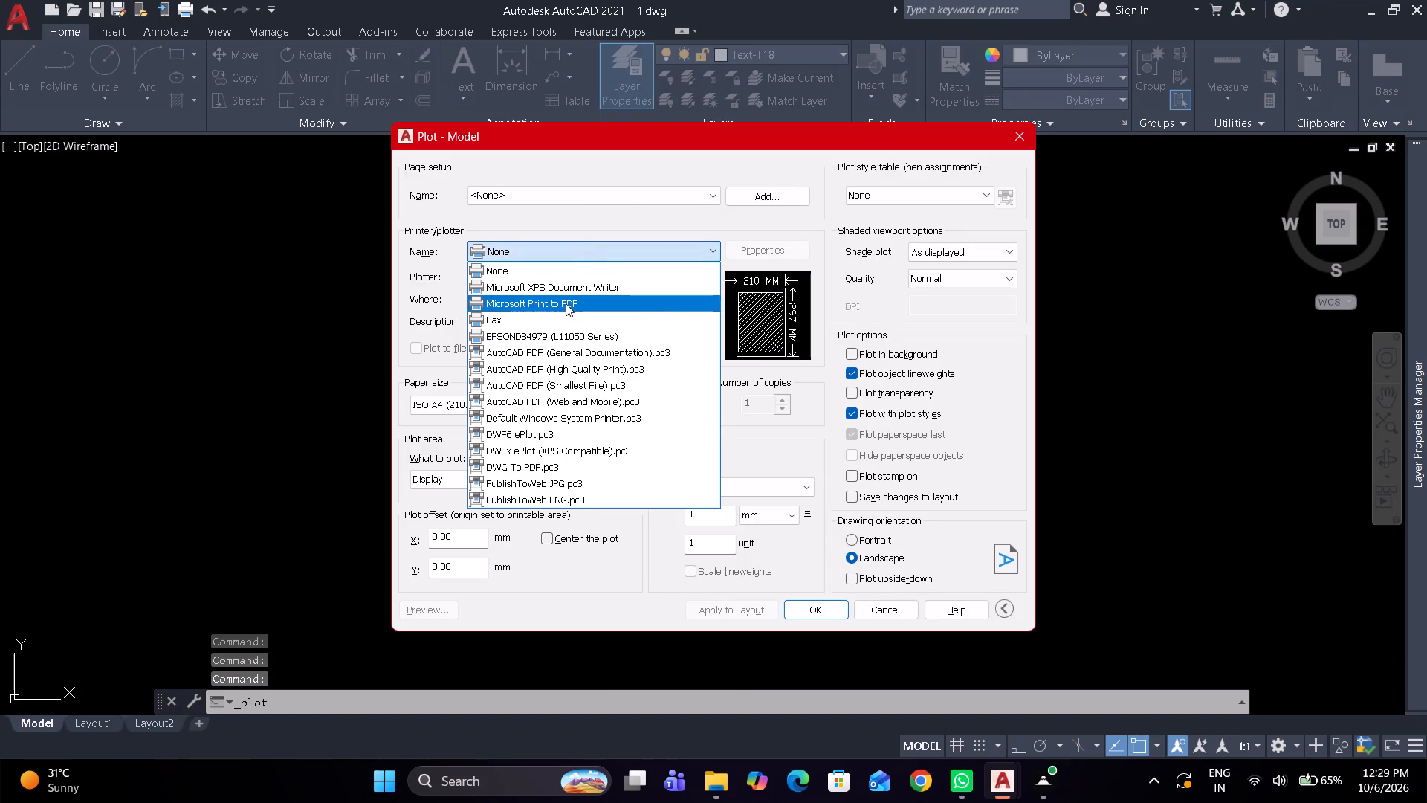
click(566, 303)
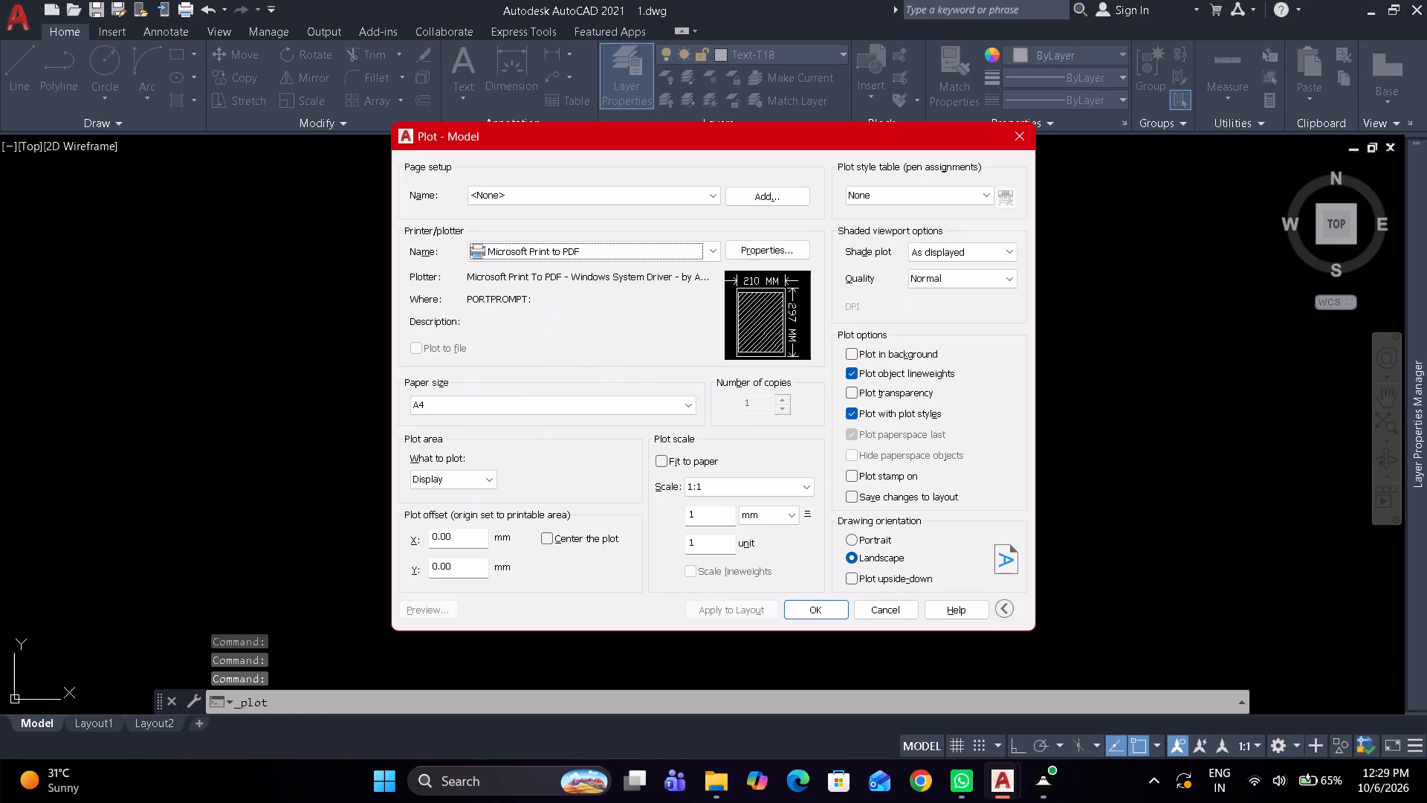
click(457, 350)
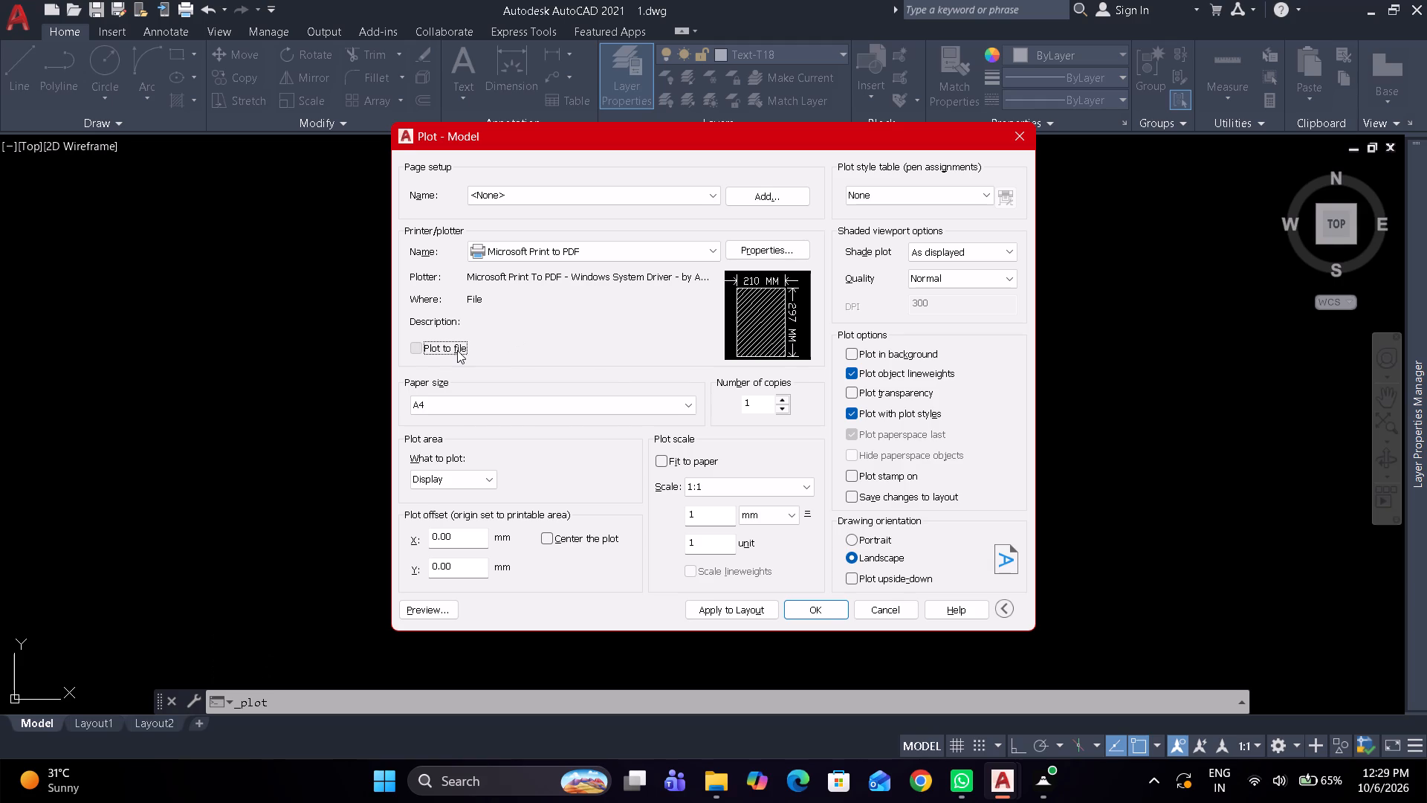
click(457, 350)
click(659, 459)
click(550, 535)
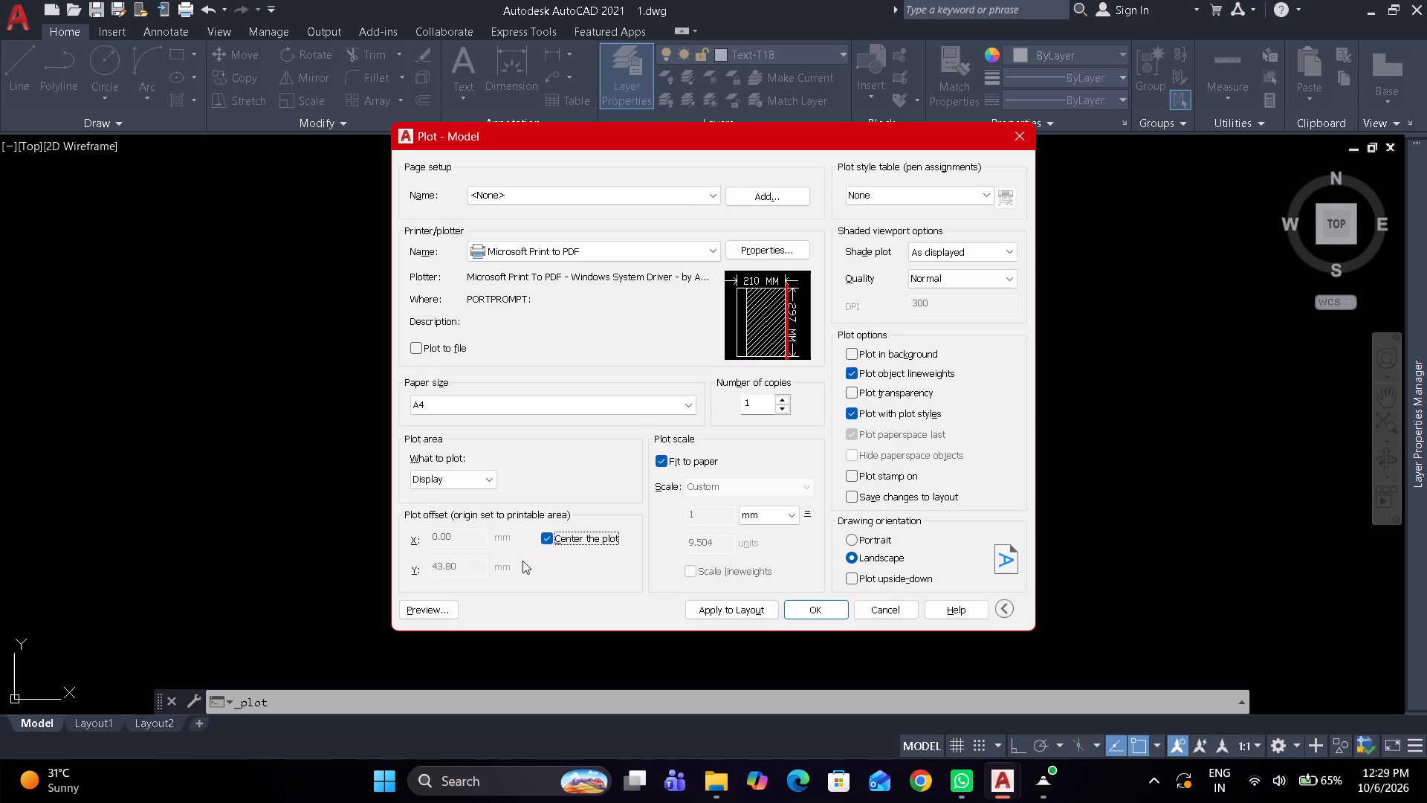
Set the plot area to a window enclosing the whole floor plan with its outer dimensions.
click(435, 473)
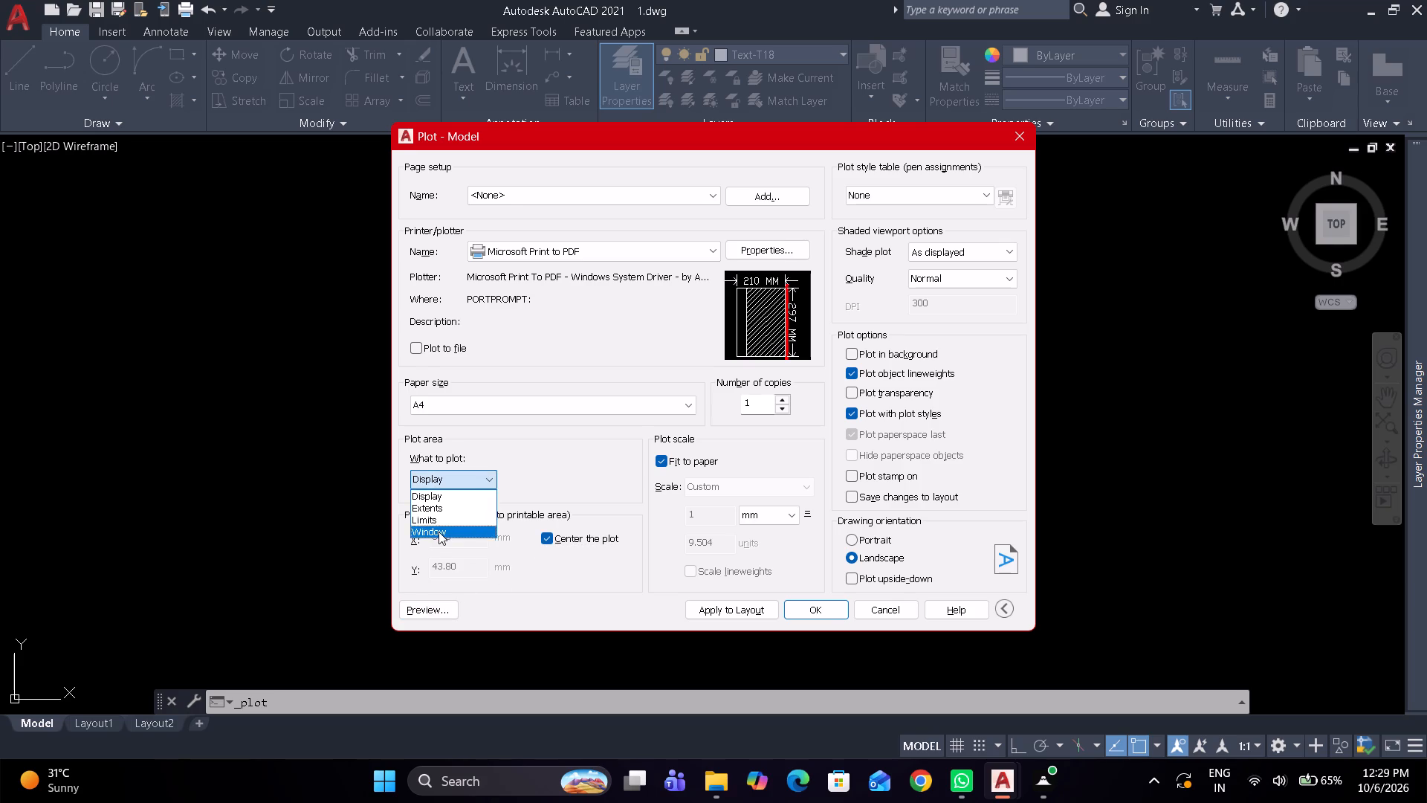
click(439, 532)
middle_drag(506, 435, 476, 559)
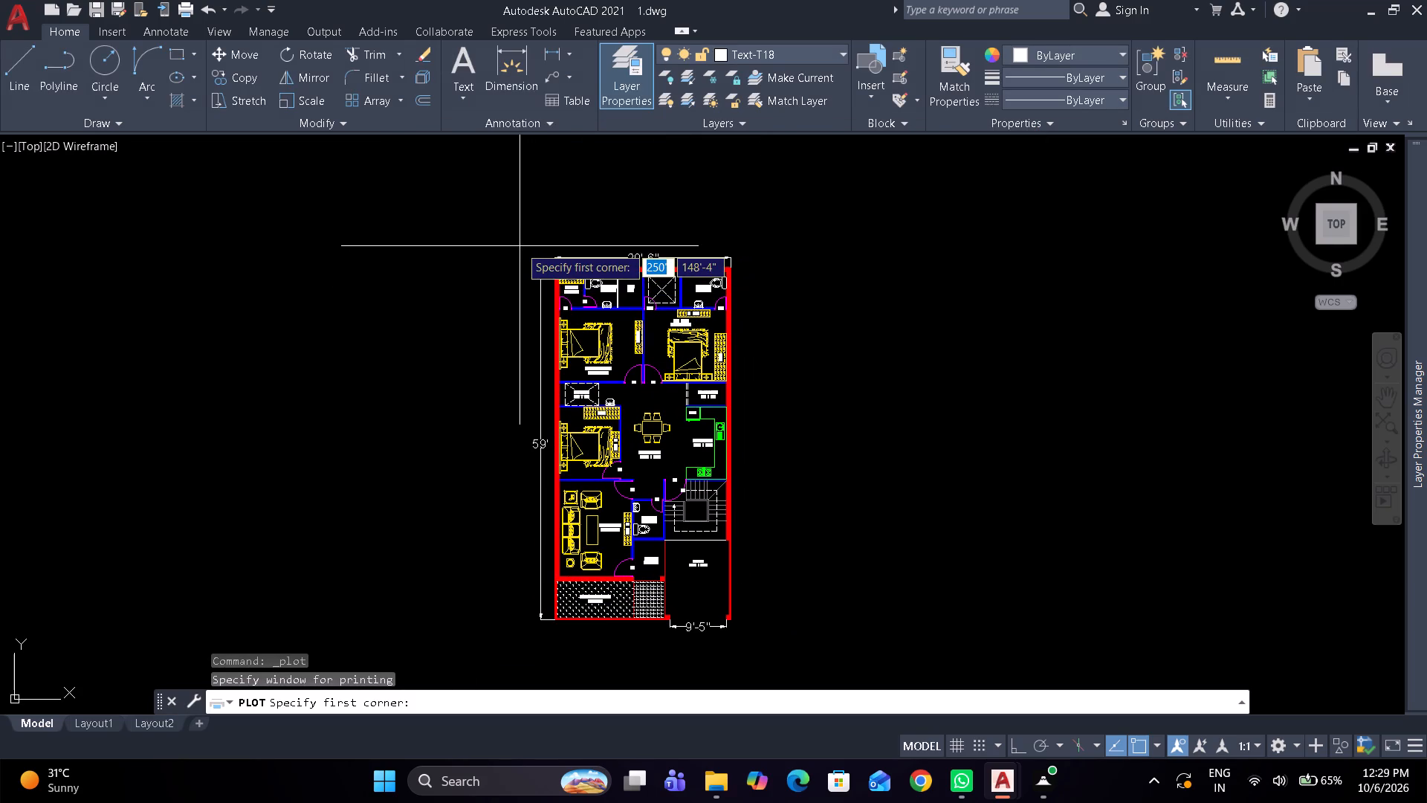
click(524, 246)
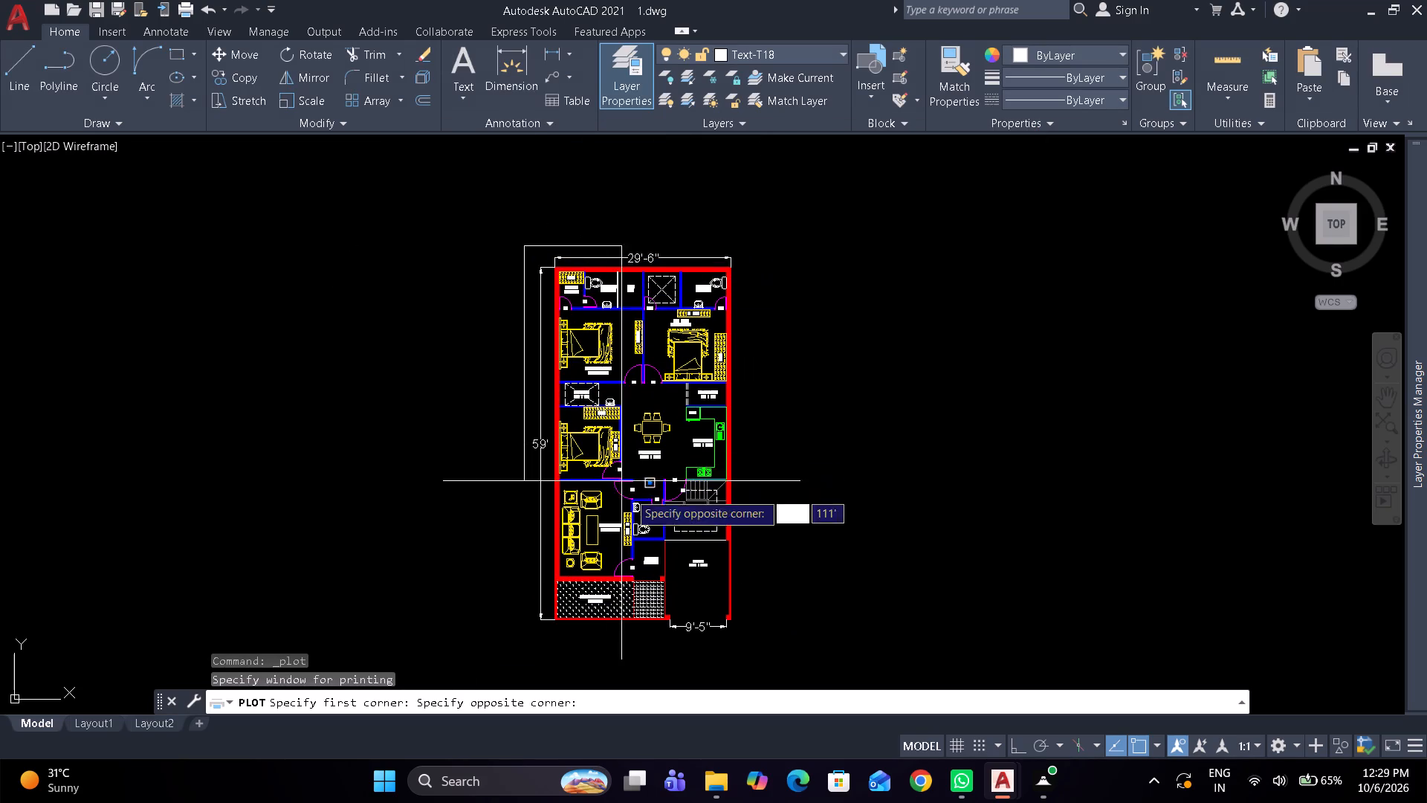
click(748, 644)
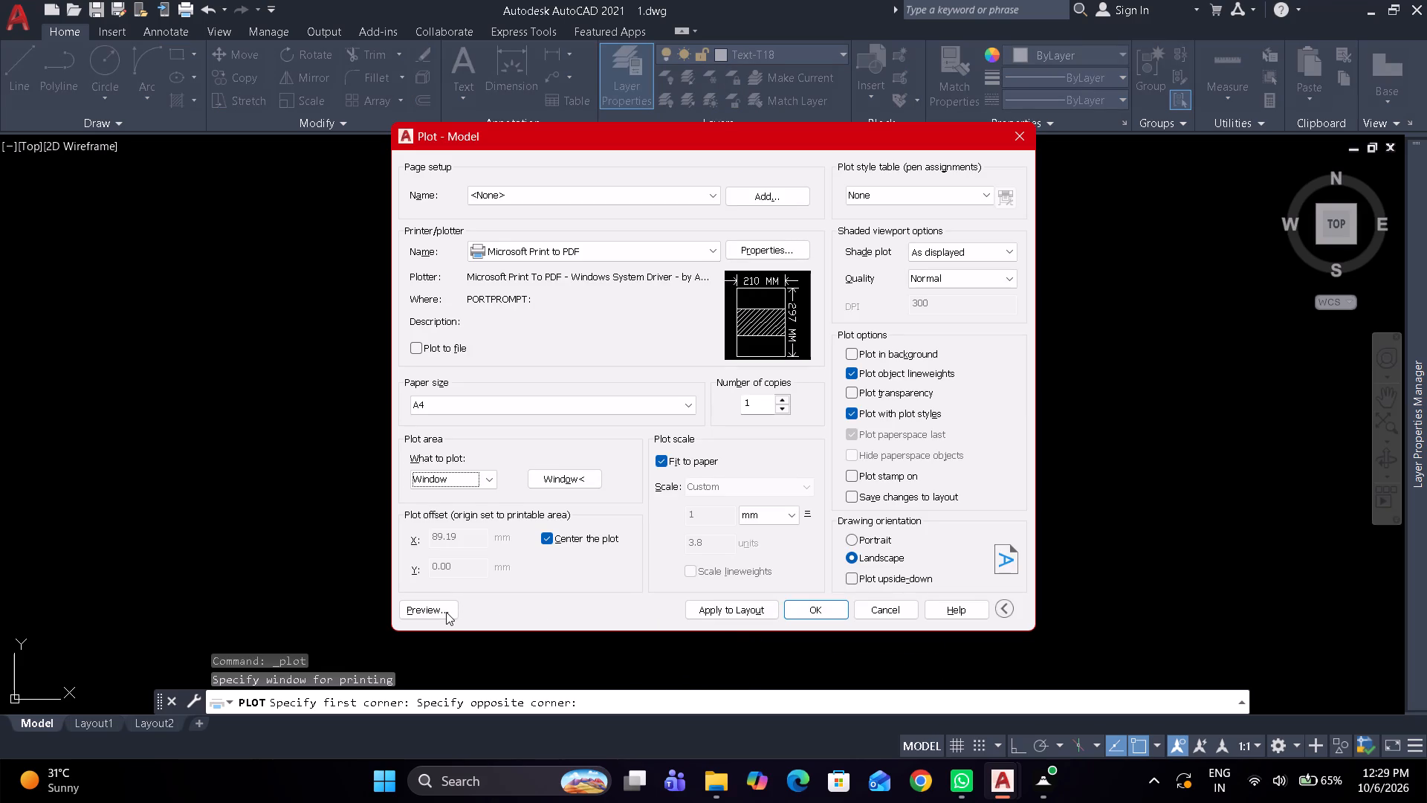
Preview the plotted floor plan sheet and return to the plot settings.
click(446, 612)
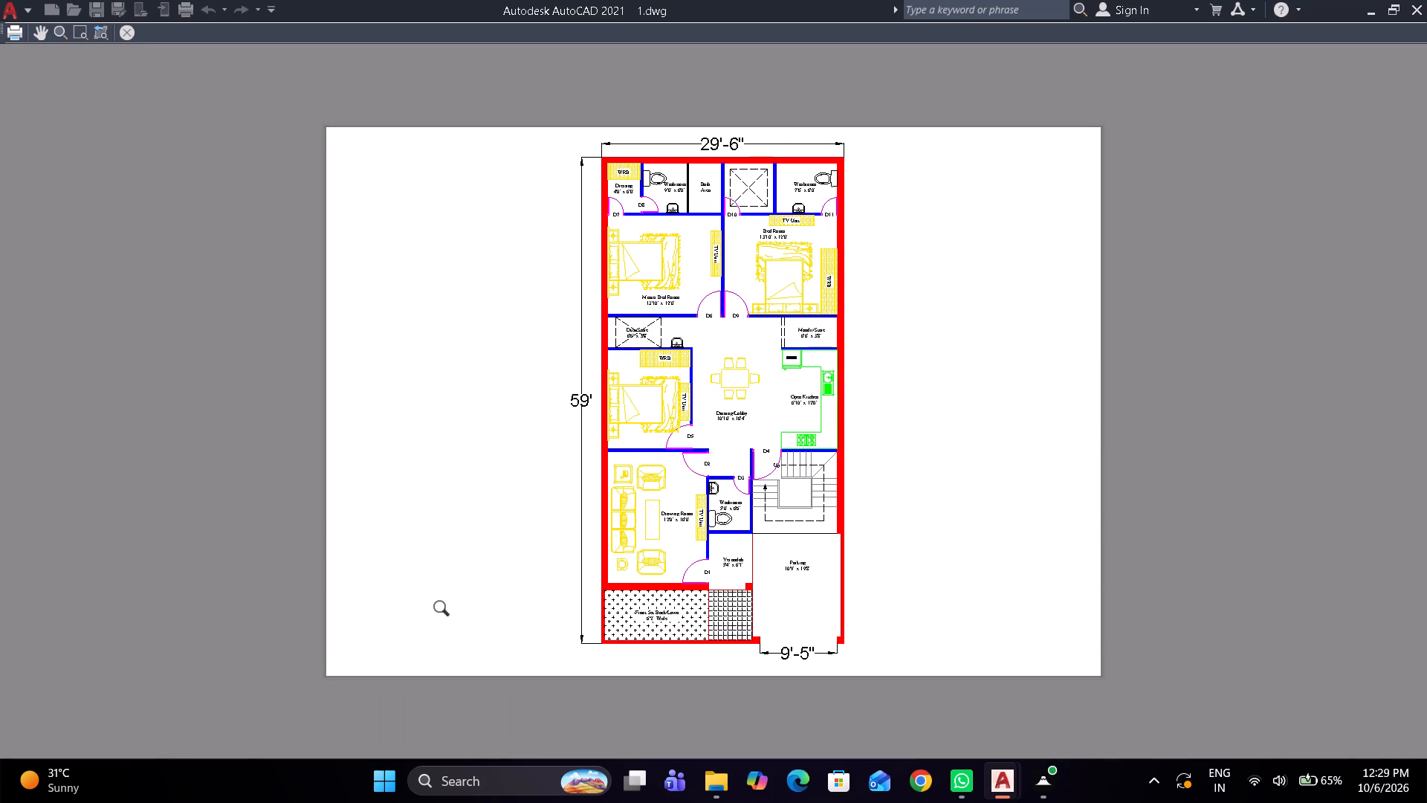
key(Escape)
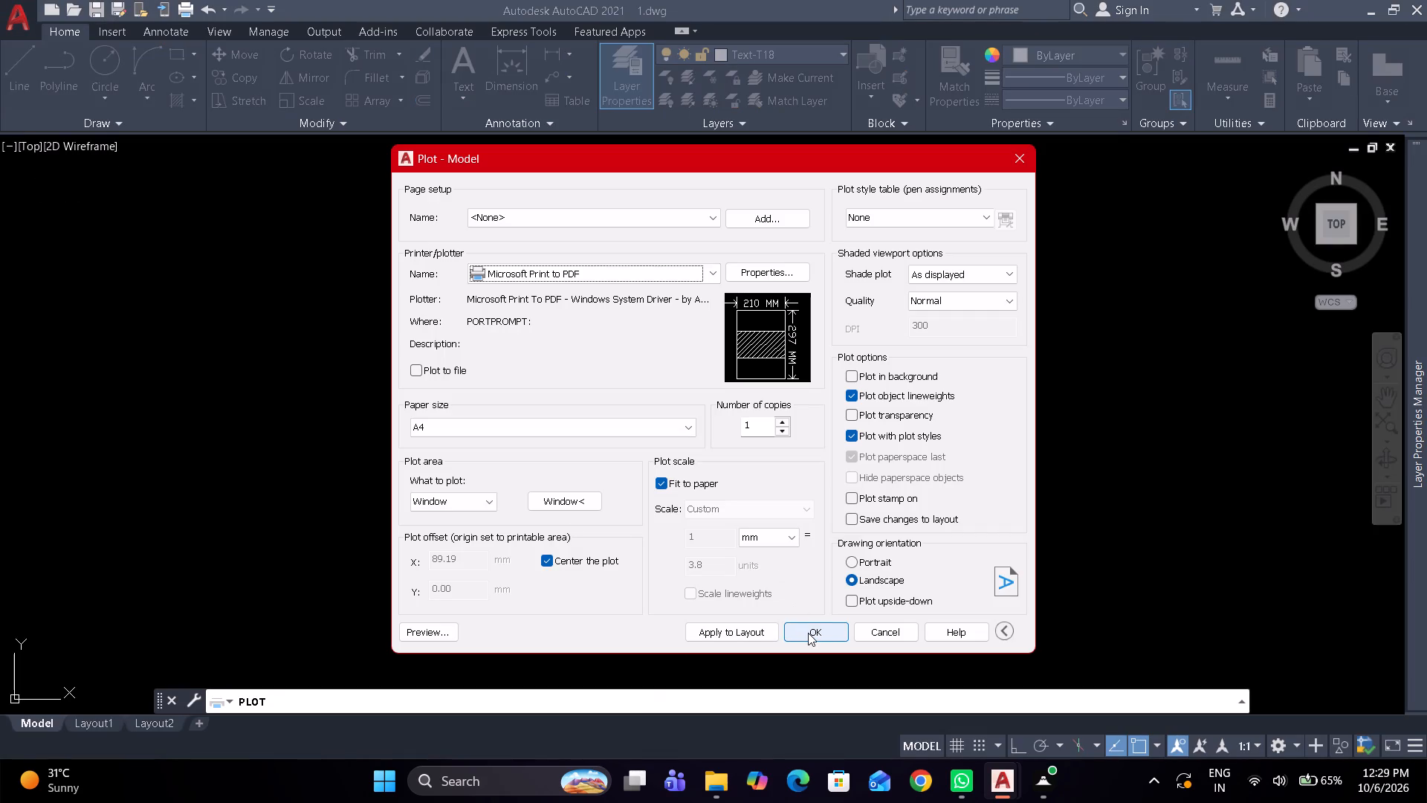
Plot the floor plan to a PDF named 11 in the WFH folder on the Desktop.
click(808, 633)
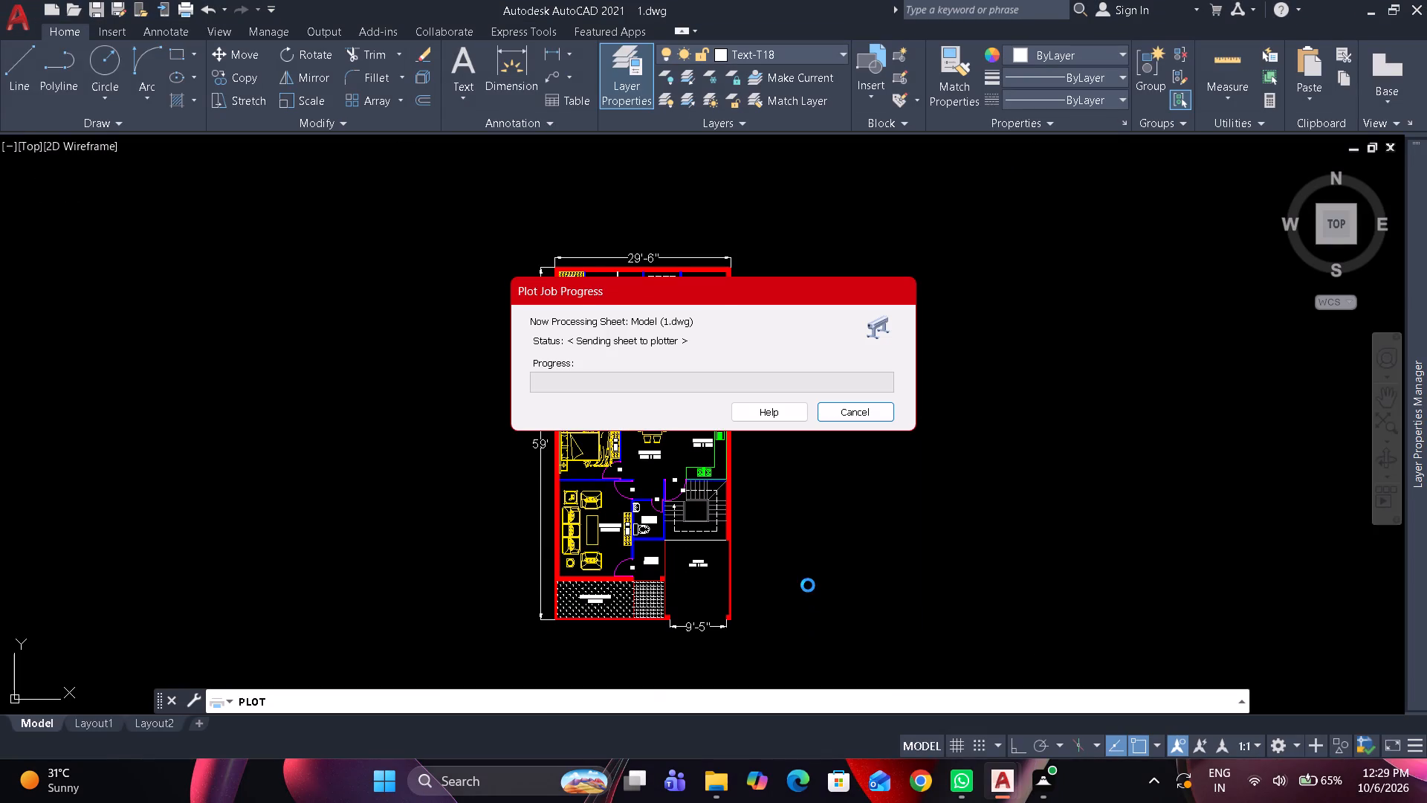
click(502, 329)
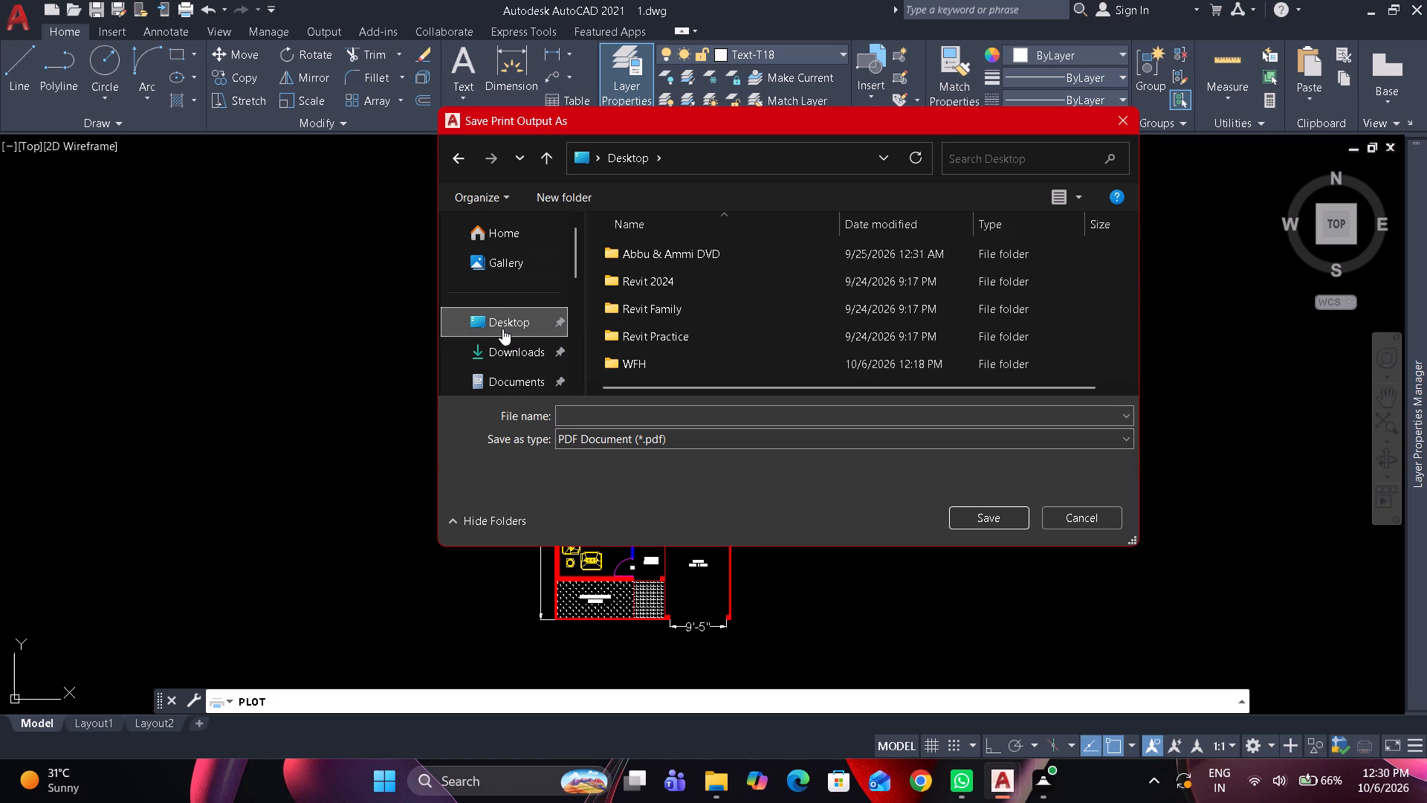
double_click(639, 364)
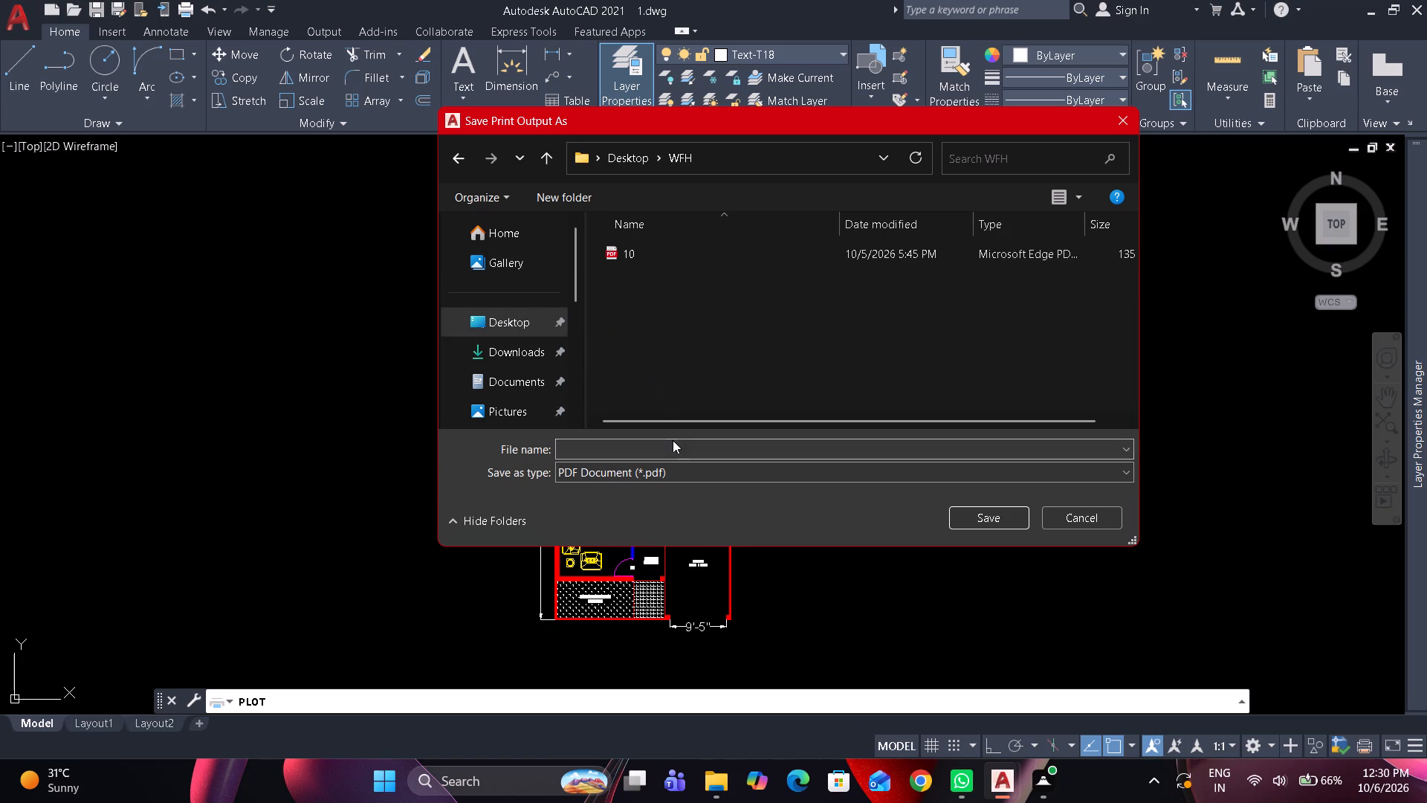
click(675, 443)
text(11)
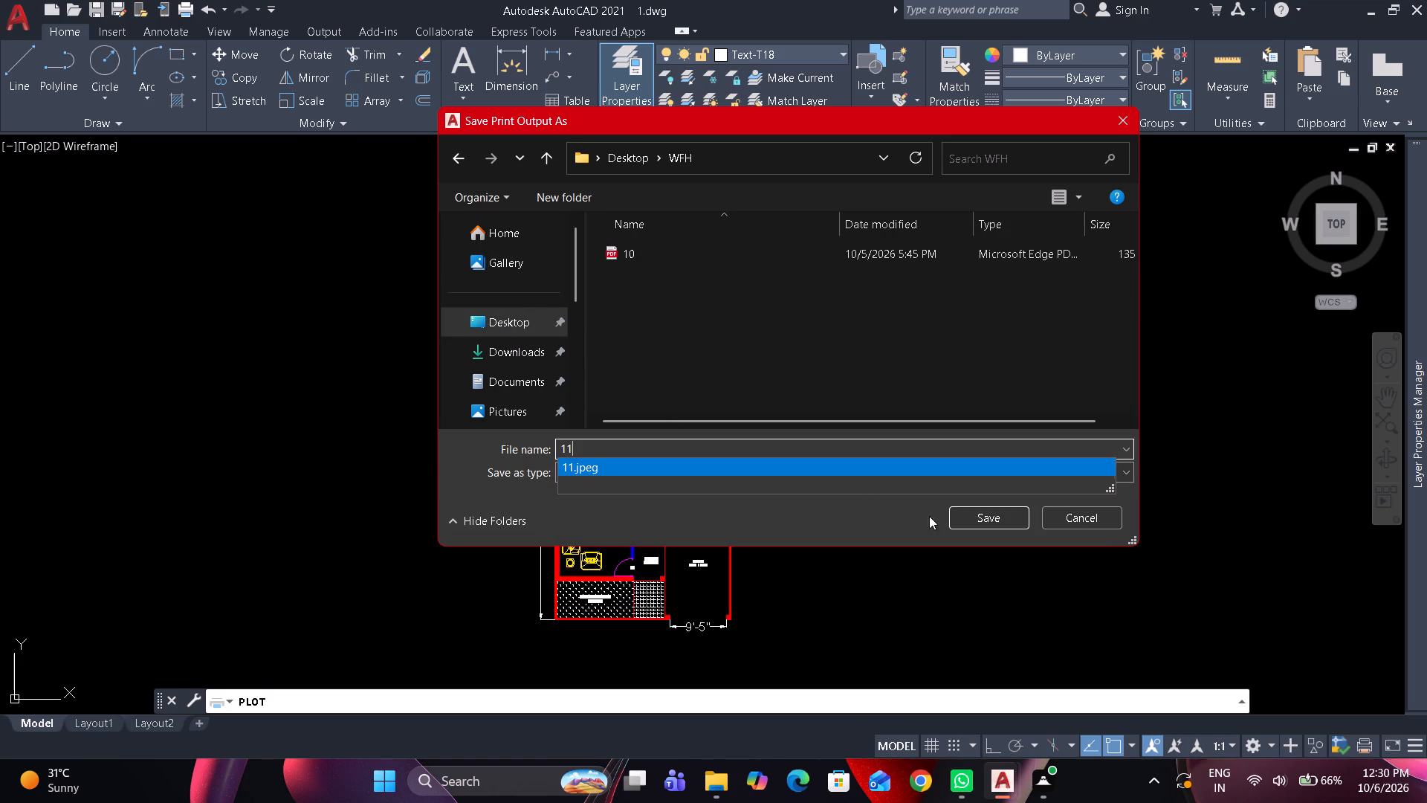
click(965, 518)
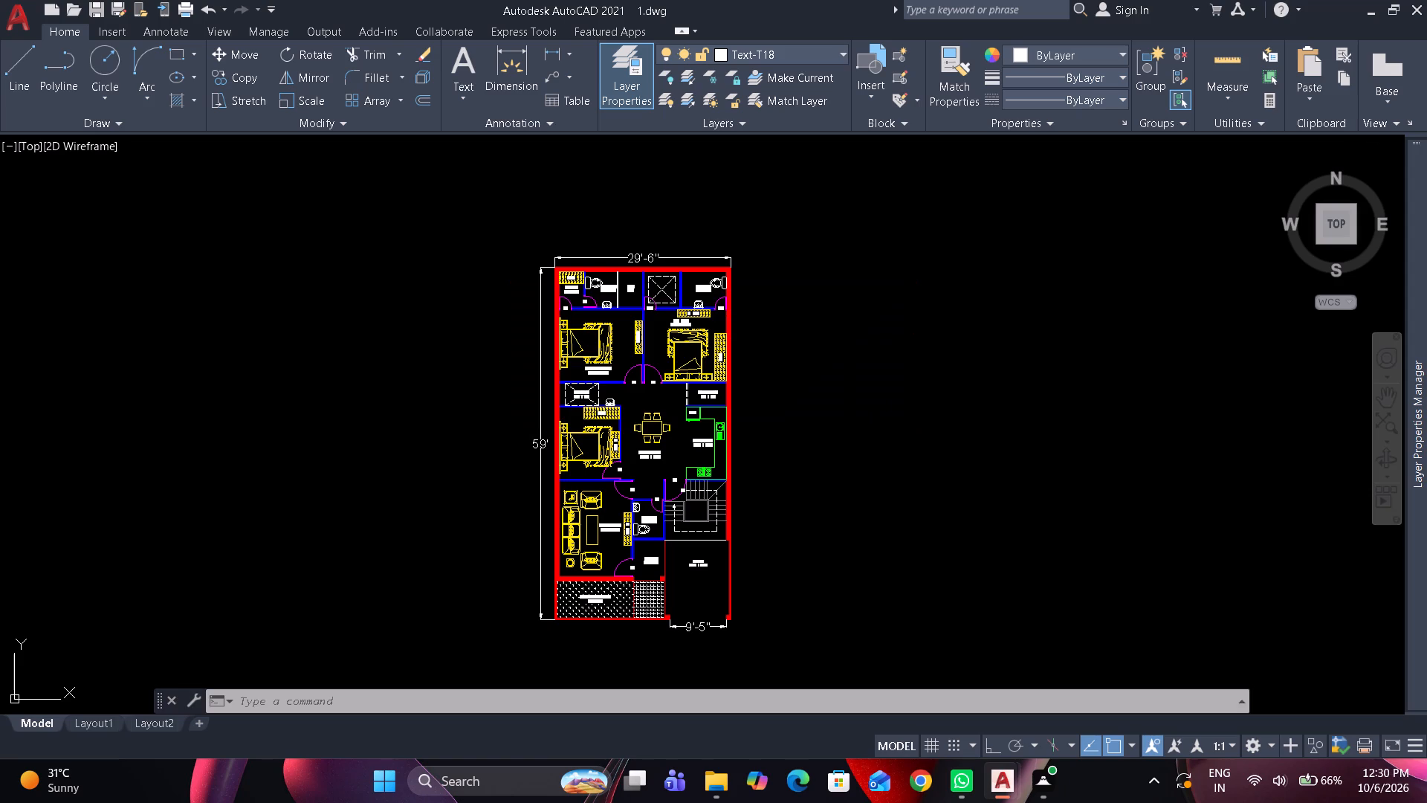
Save the floor plan drawing.
key(ctrl+s)
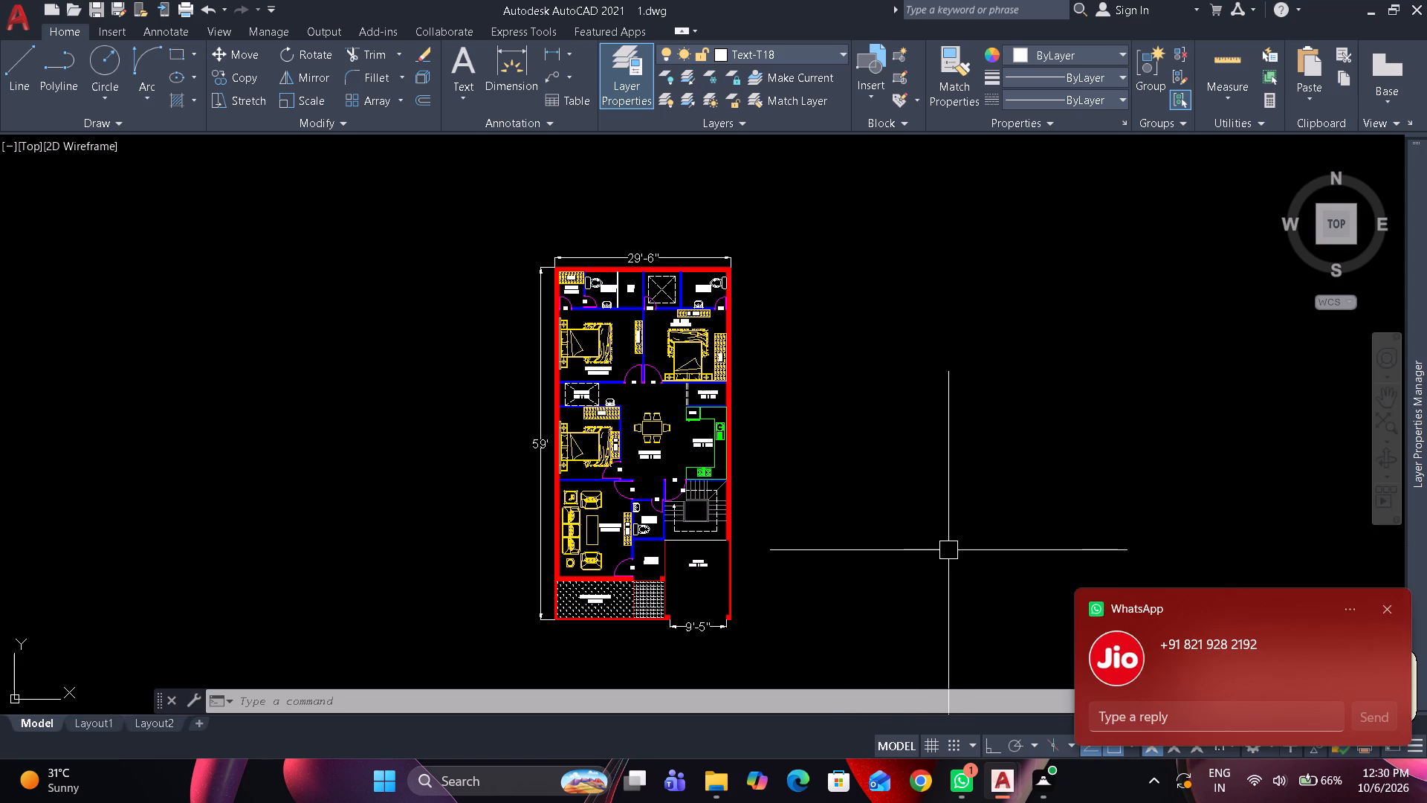
Dismiss the incoming message notification.
click(1391, 605)
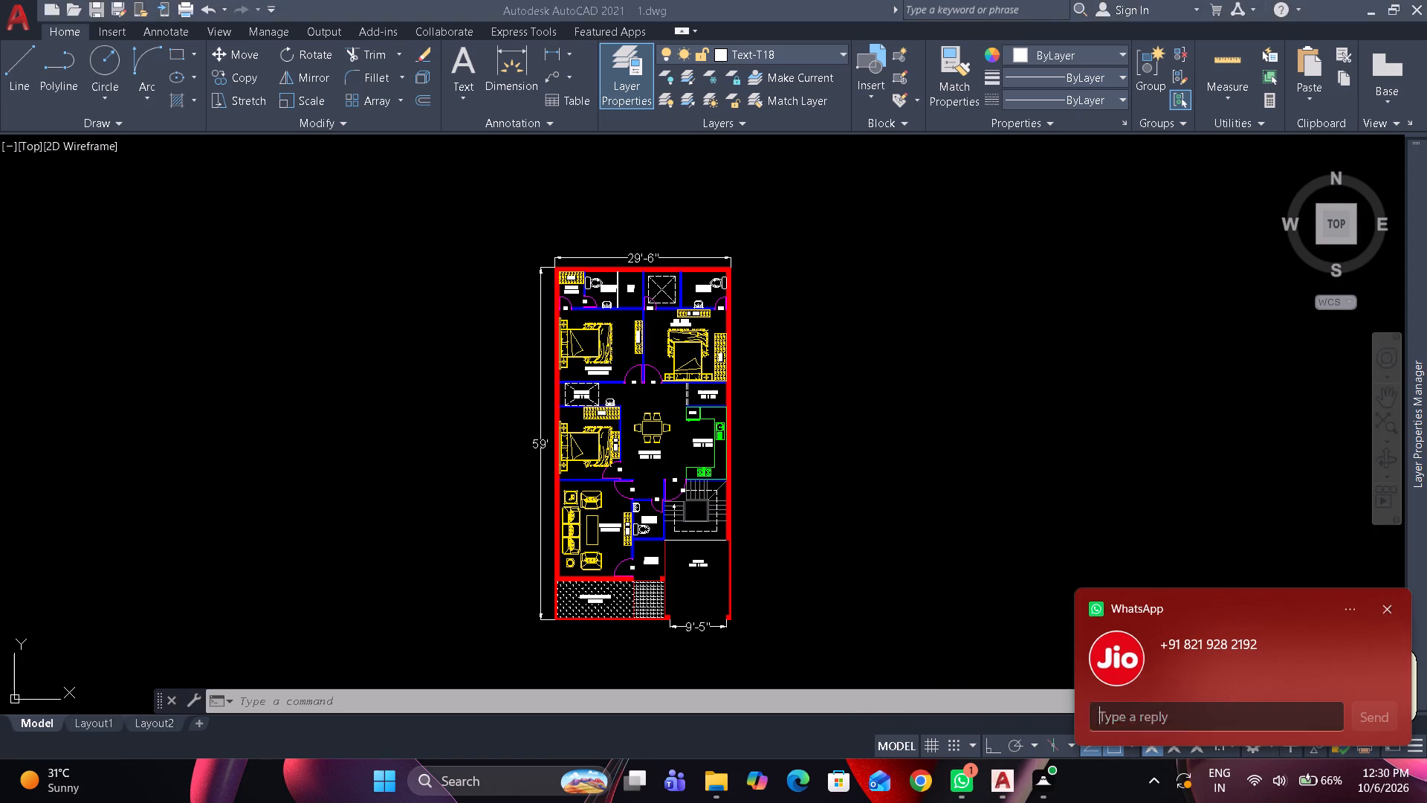